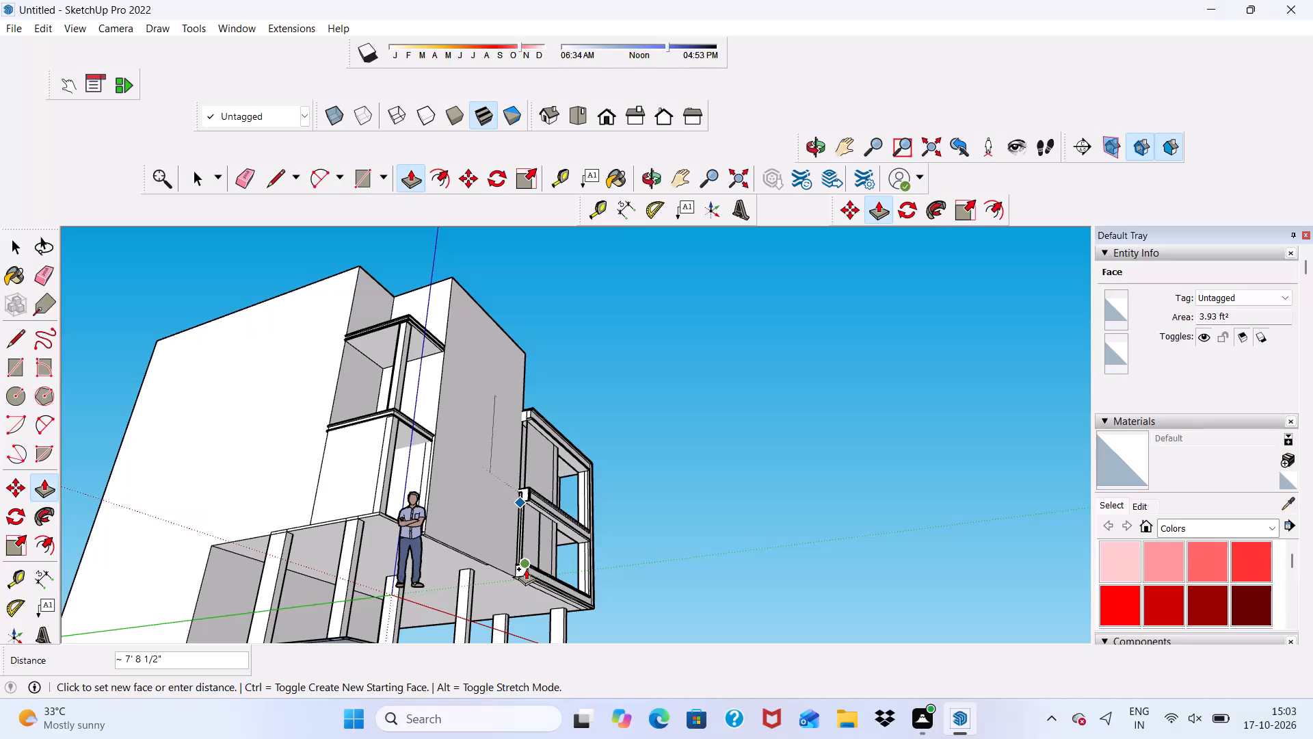
Push/pull the wall face of the lower projecting bay about 7' 8 1/2" to meet the floor slab below.
{"action": "middle_click_drag", "start_coordinate": [505, 522], "coordinate": [442, 592]}
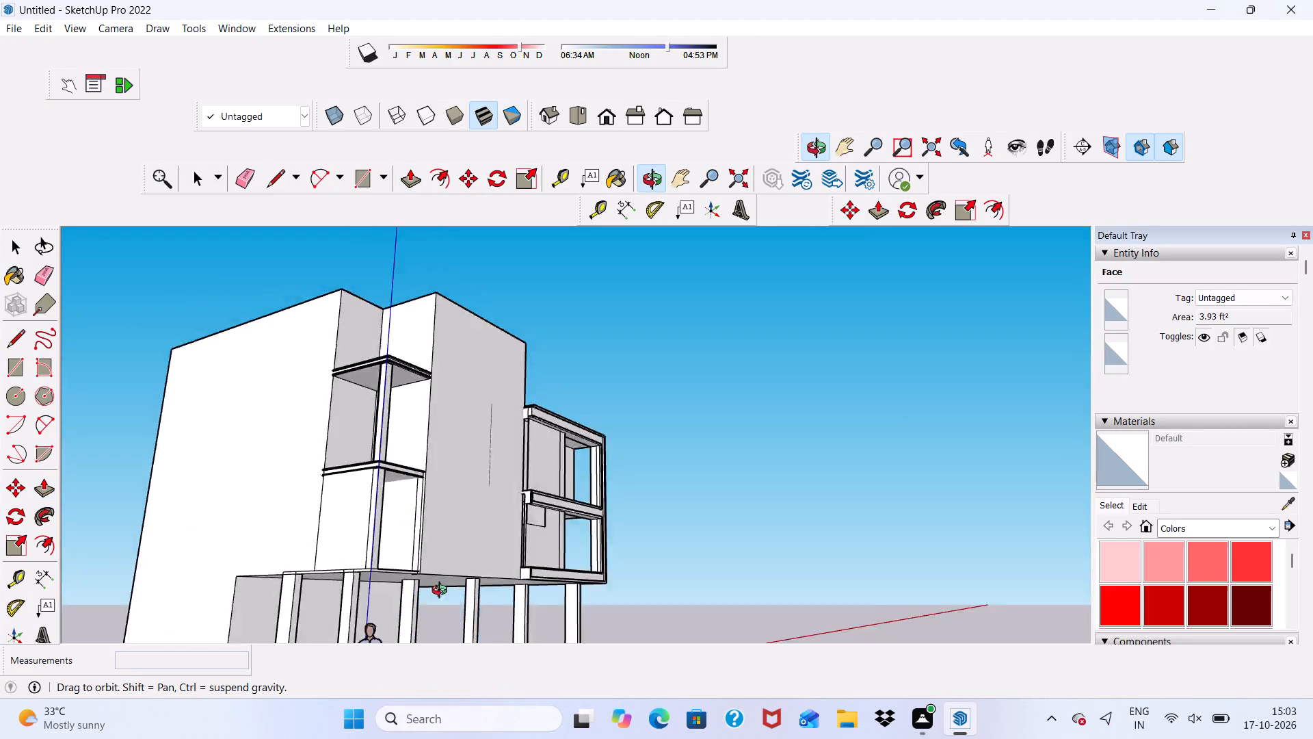
{"action": "middle_click_drag", "start_coordinate": [442, 592], "coordinate": [169, 660]}
{"action": "scroll", "coordinate": [610, 496], "scroll_direction": "up", "scroll_amount": 6}
{"action": "scroll", "coordinate": [574, 578], "scroll_direction": "up", "scroll_amount": 3}
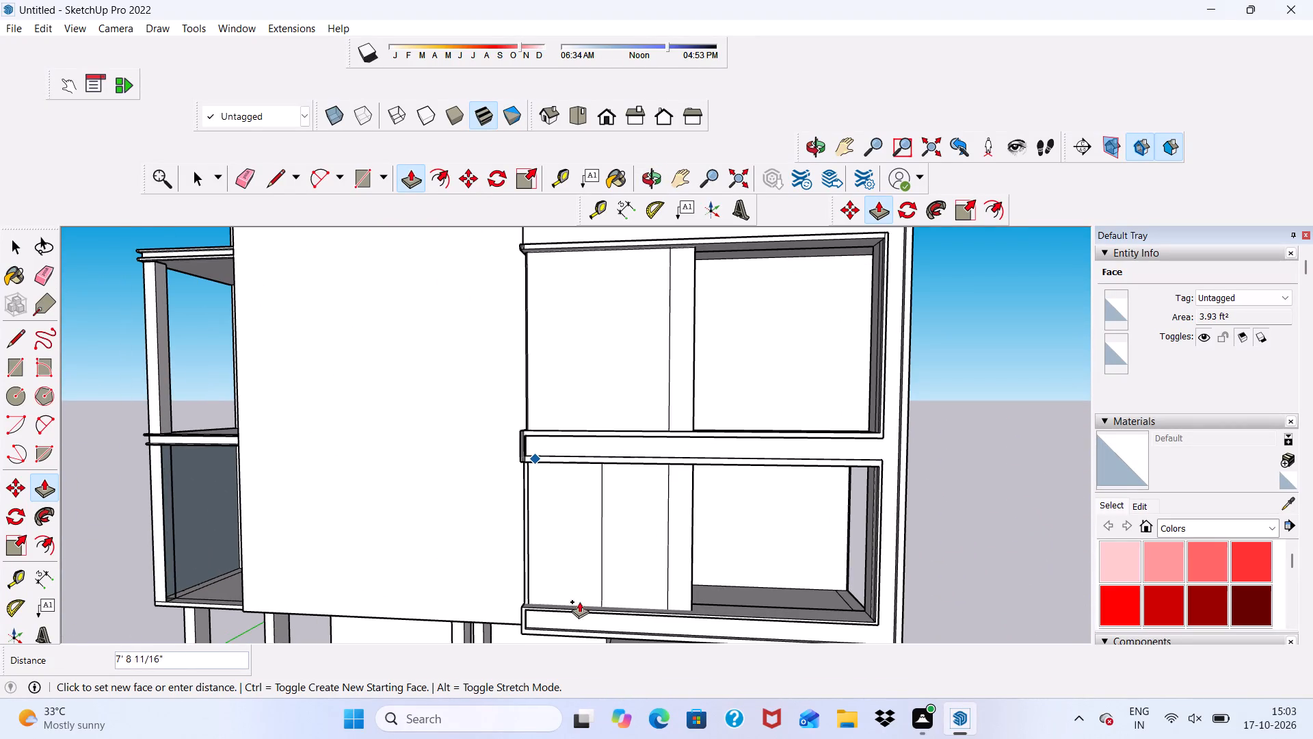
{"action": "left_click", "coordinate": [579, 602]}
Erase the leftover vertical seam line on the extended wall beneath the middle slab band.
{"action": "scroll", "coordinate": [604, 500], "scroll_direction": "up", "scroll_amount": 6}
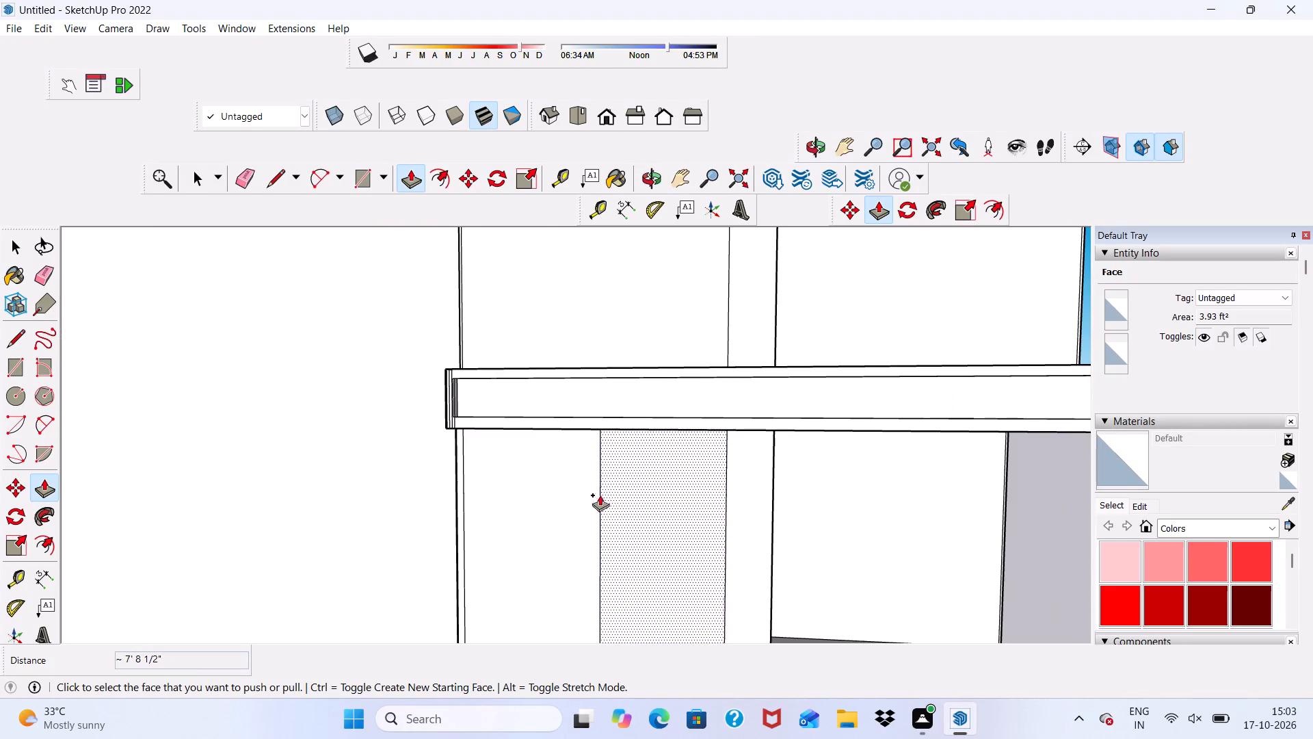
{"action": "left_click", "coordinate": [251, 179]}
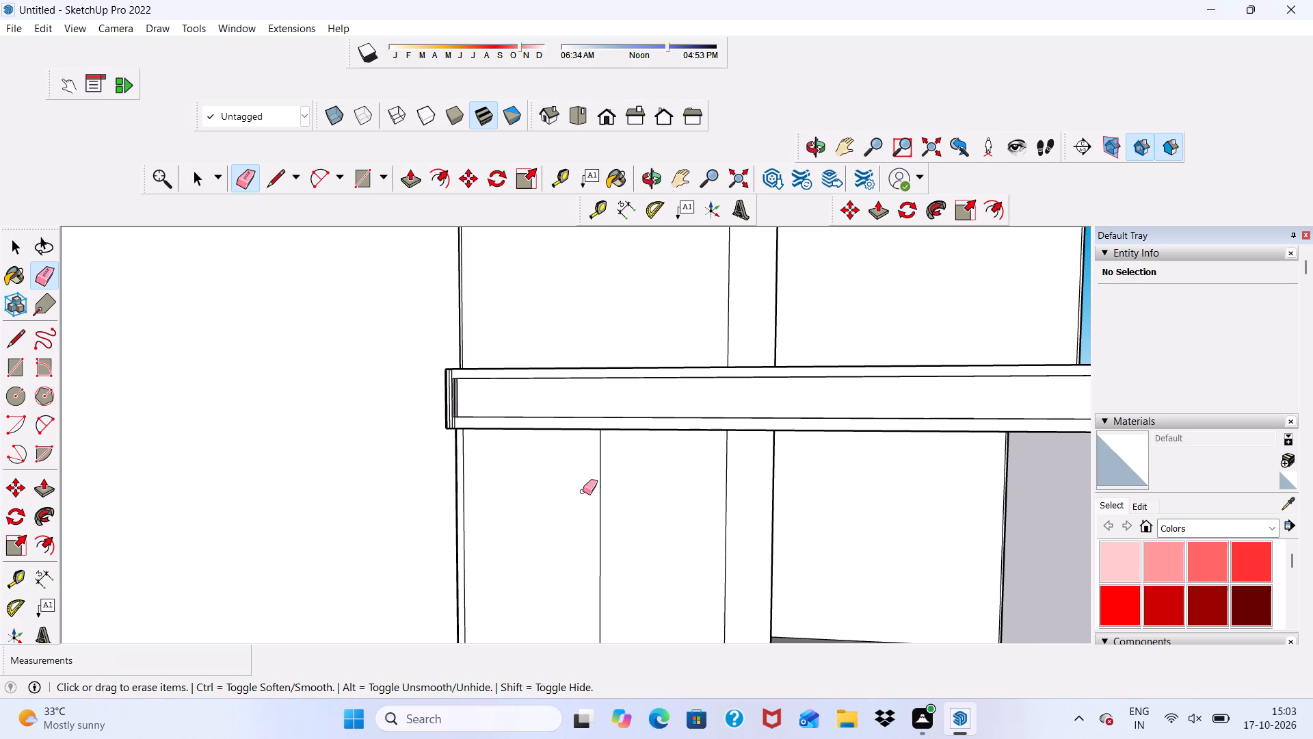
{"action": "left_click_drag", "start_coordinate": [583, 491], "coordinate": [643, 522]}
{"action": "scroll", "coordinate": [465, 377], "scroll_direction": "down", "scroll_amount": 5}
{"action": "middle_click_drag", "start_coordinate": [691, 581], "coordinate": [620, 583]}
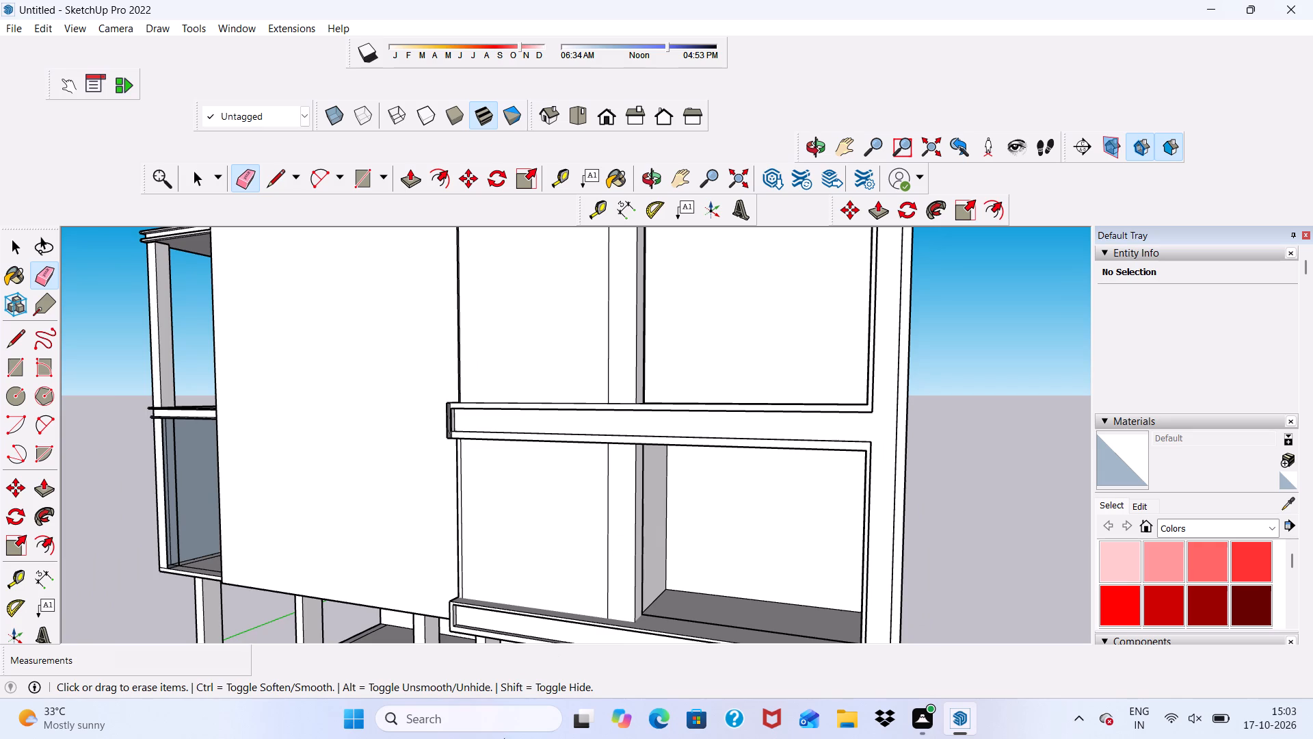
{"action": "key", "text": "space"}
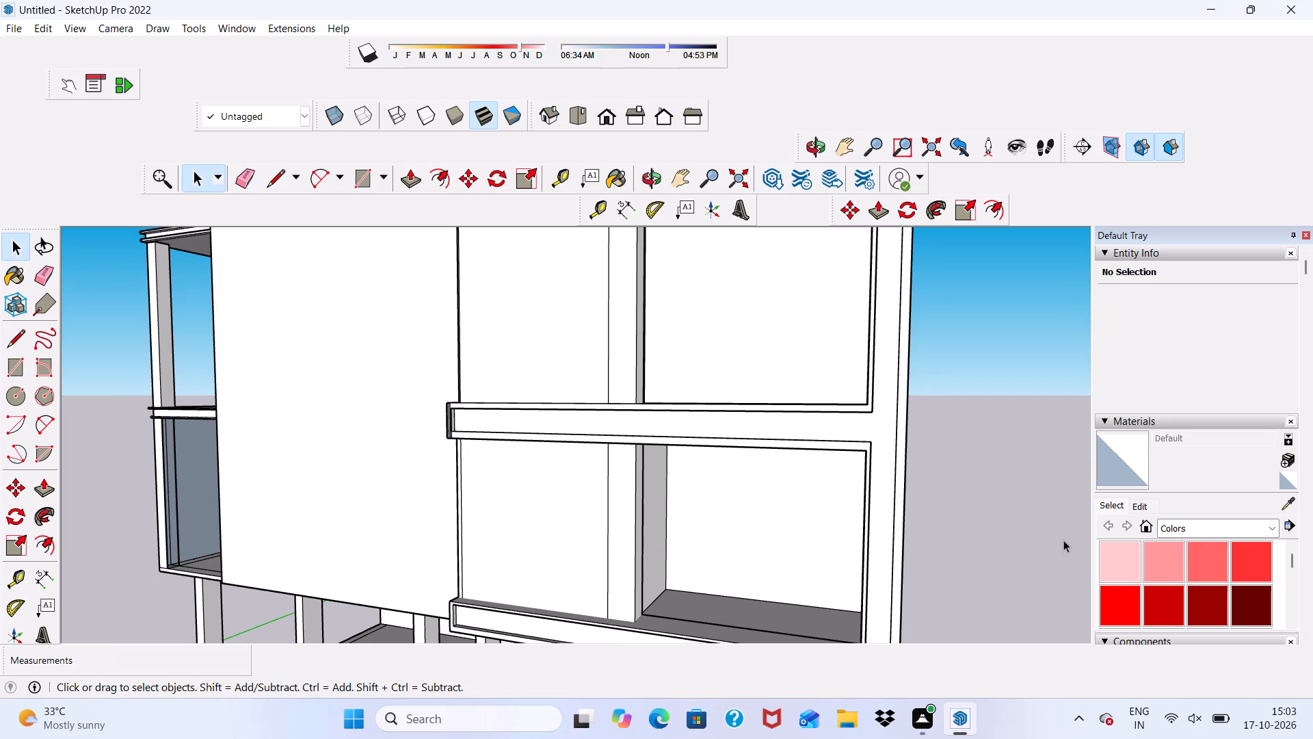
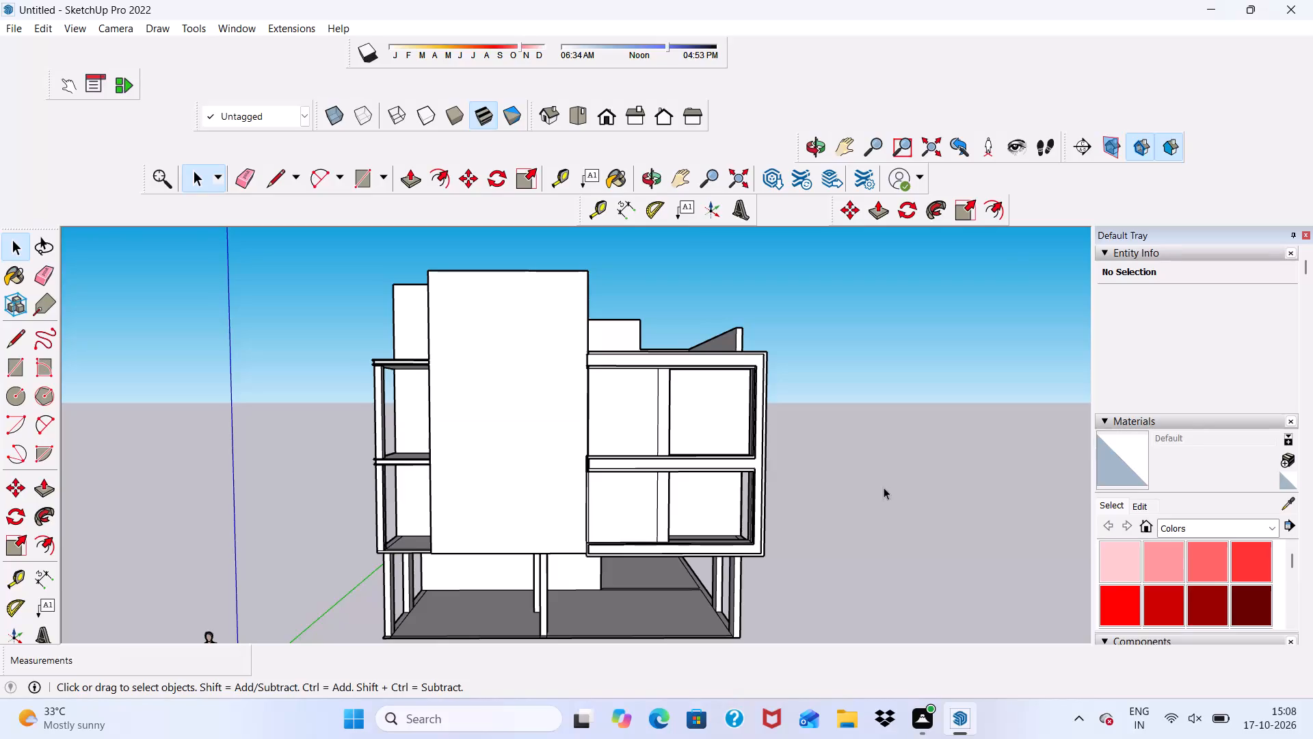
Examine the tall projecting wall and the balconies on both sides of it from several angles.
{"action": "scroll", "coordinate": [754, 483], "scroll_direction": "up", "scroll_amount": 4}
{"action": "scroll", "coordinate": [538, 428], "scroll_direction": "down", "scroll_amount": 5}
{"action": "middle_click_drag", "start_coordinate": [534, 449], "coordinate": [781, 468]}
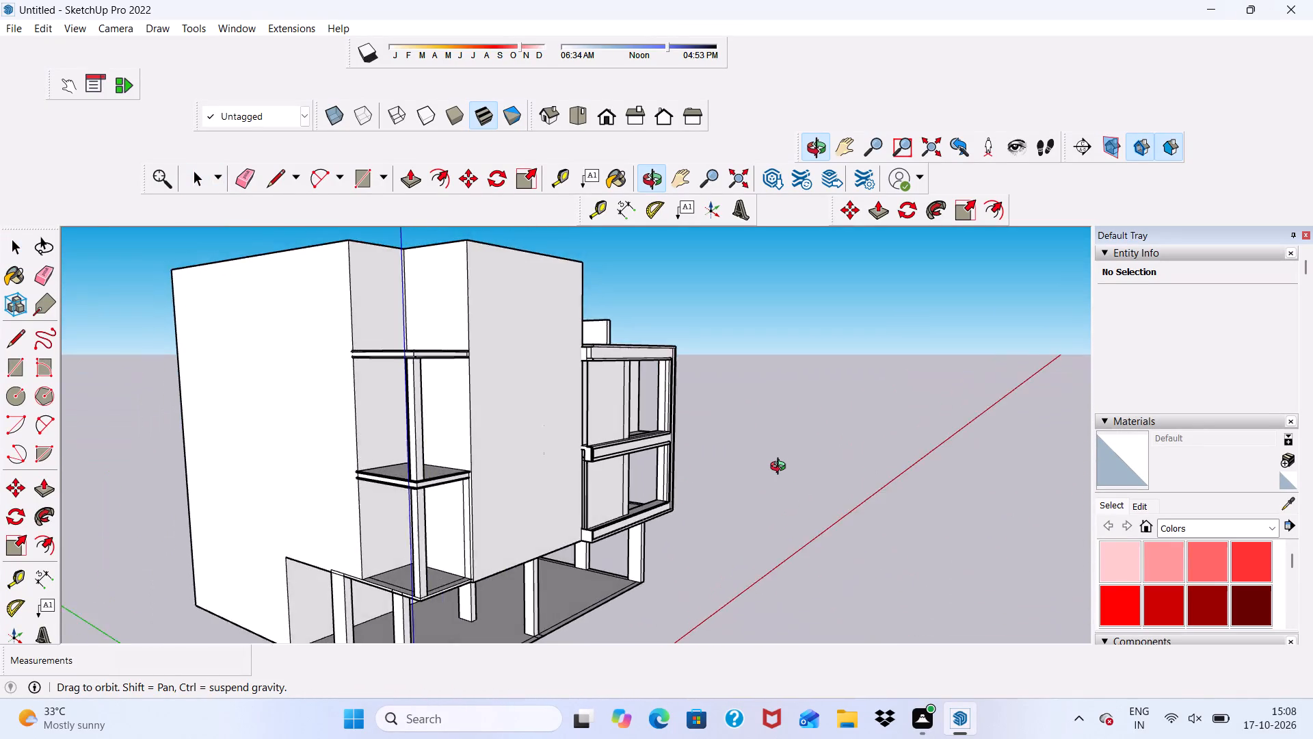
{"action": "middle_click_drag", "start_coordinate": [781, 468], "coordinate": [709, 487]}
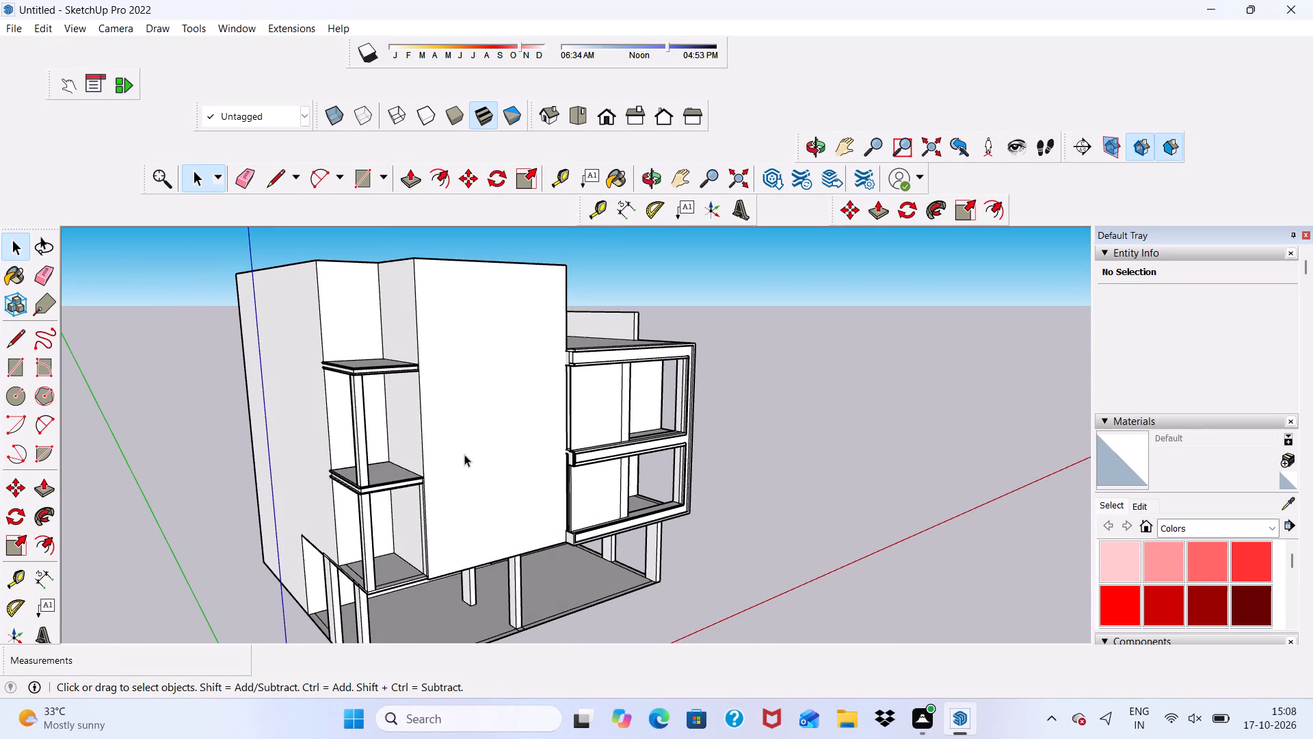
{"action": "scroll", "coordinate": [455, 443], "scroll_direction": "up", "scroll_amount": 3}
{"action": "scroll", "coordinate": [436, 421], "scroll_direction": "down", "scroll_amount": 3}
{"action": "middle_click_drag", "start_coordinate": [436, 422], "coordinate": [278, 362]}
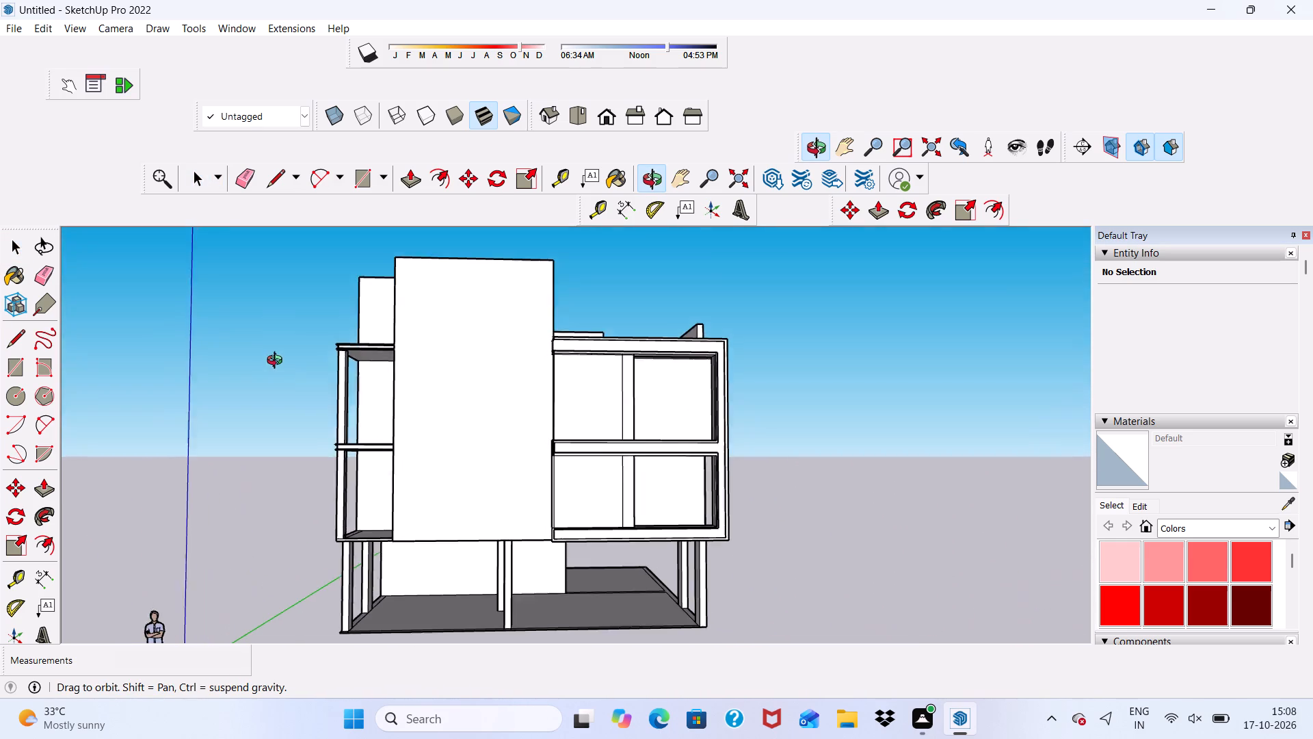
{"action": "middle_click_drag", "start_coordinate": [278, 362], "coordinate": [284, 380]}
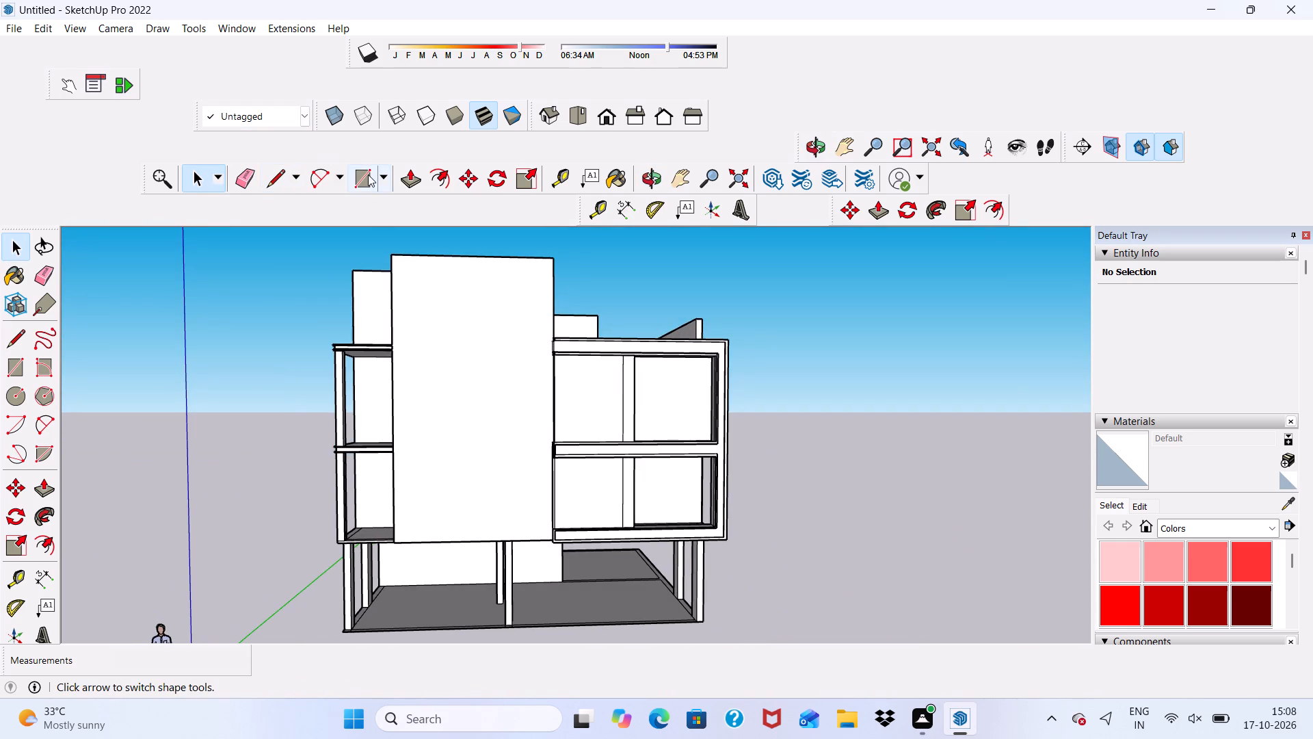
{"action": "left_click", "coordinate": [363, 174]}
{"action": "scroll", "coordinate": [584, 229], "scroll_direction": "up", "scroll_amount": 1}
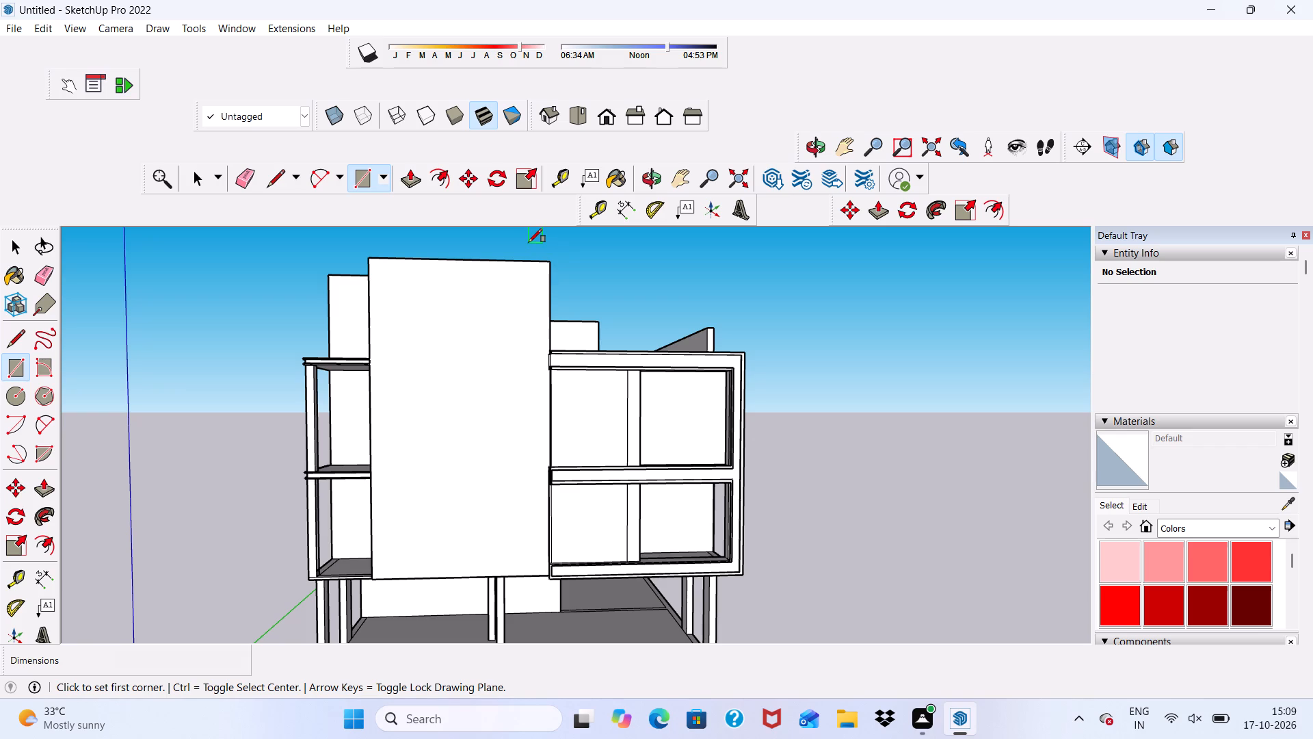
{"action": "key", "text": "space"}
{"action": "scroll", "coordinate": [528, 241], "scroll_direction": "down", "scroll_amount": 2}
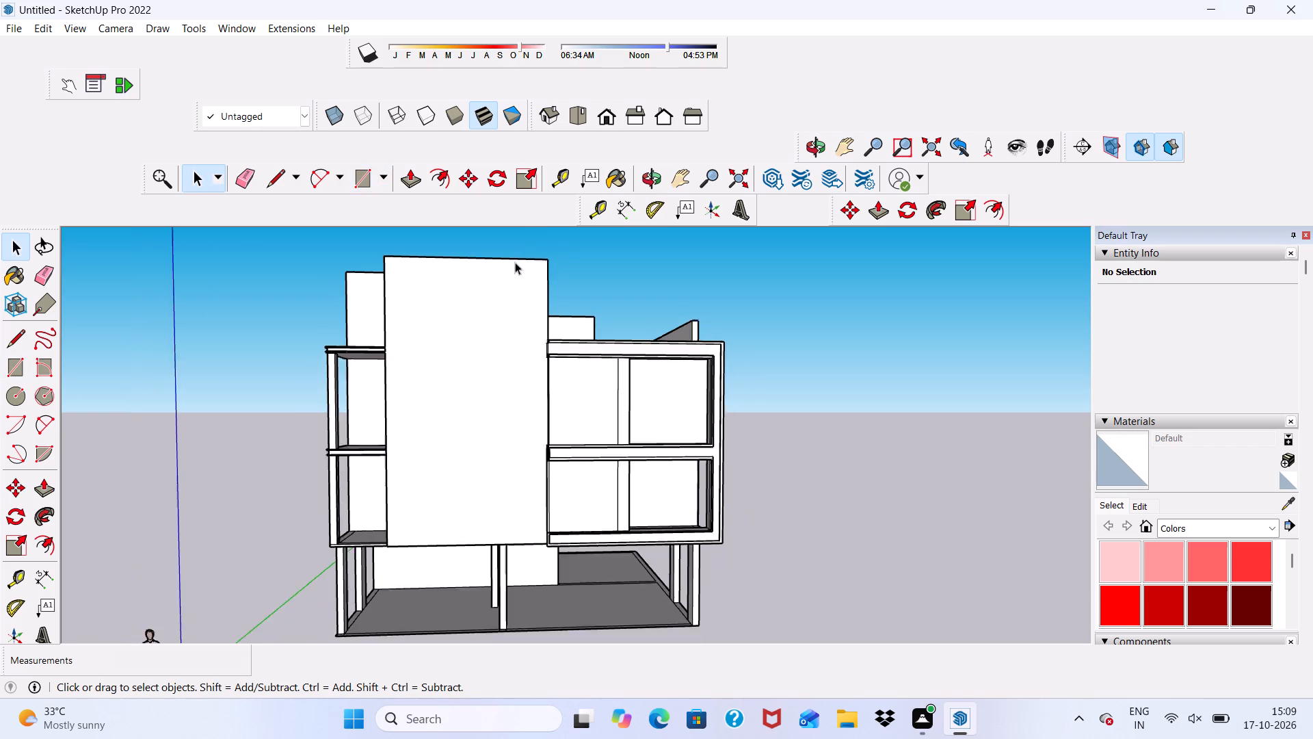
{"action": "scroll", "coordinate": [515, 262], "scroll_direction": "down", "scroll_amount": 2}
{"action": "scroll", "coordinate": [347, 339], "scroll_direction": "up", "scroll_amount": 5}
{"action": "middle_click_drag", "start_coordinate": [360, 340], "coordinate": [396, 339]}
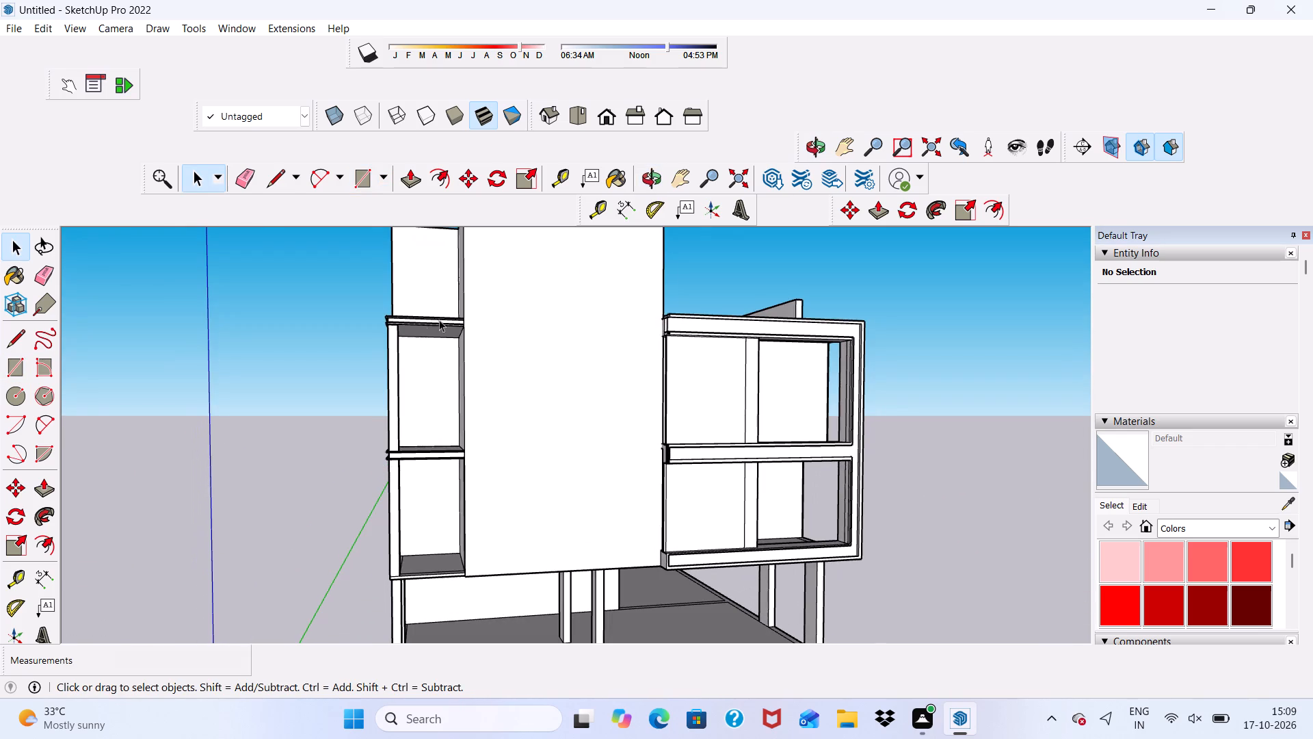
Inspect where the upper corner balcony's slab edge meets the tall projecting wall, checking the recessed band face.
{"action": "scroll", "coordinate": [459, 313], "scroll_direction": "up", "scroll_amount": 10}
{"action": "middle_click_drag", "start_coordinate": [457, 327], "coordinate": [427, 378]}
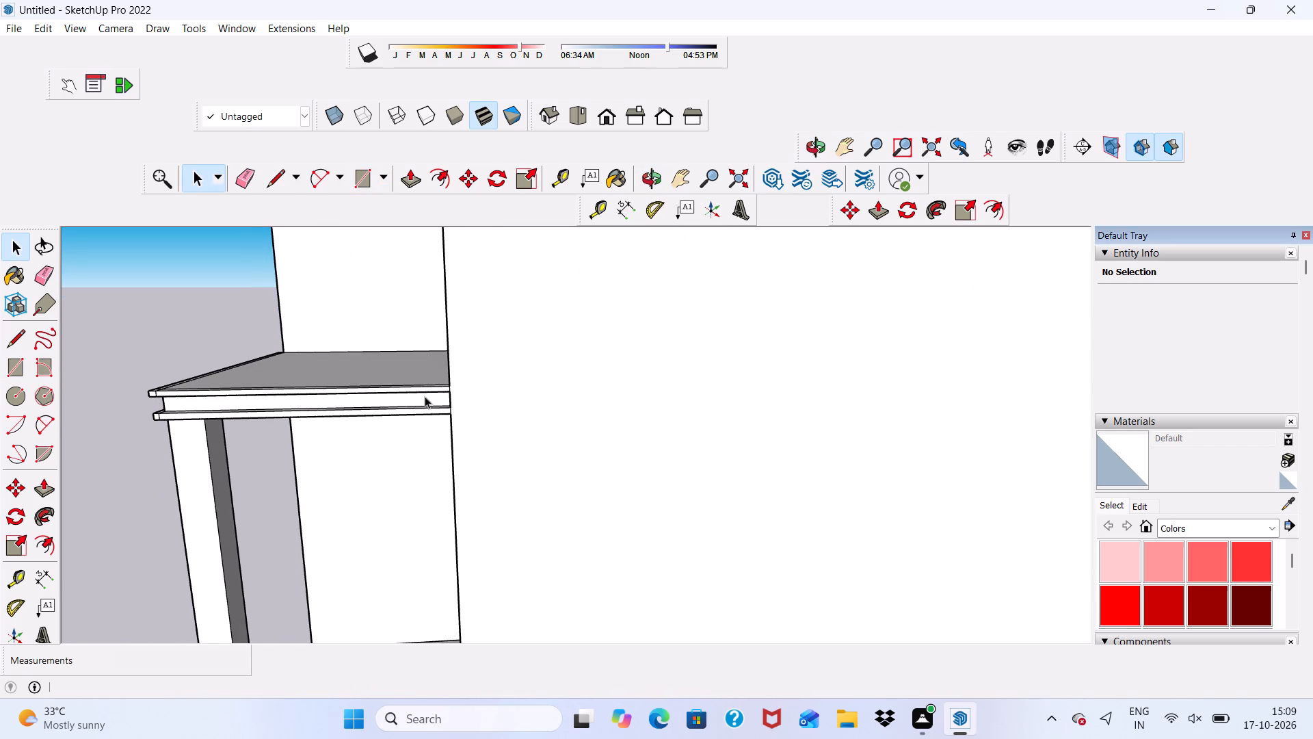
{"action": "middle_click_drag", "start_coordinate": [462, 396], "coordinate": [527, 346]}
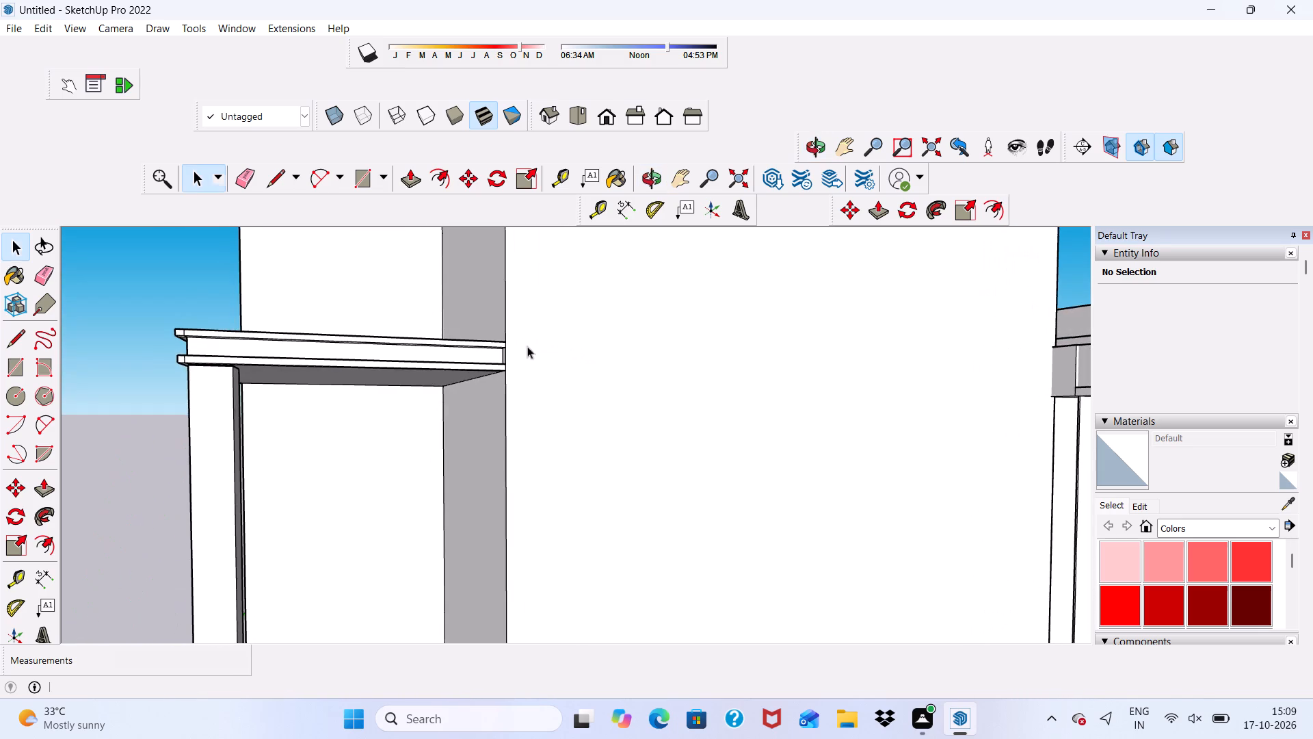
{"action": "scroll", "coordinate": [509, 280], "scroll_direction": "down", "scroll_amount": 5}
{"action": "middle_click_drag", "start_coordinate": [522, 317], "coordinate": [614, 294]}
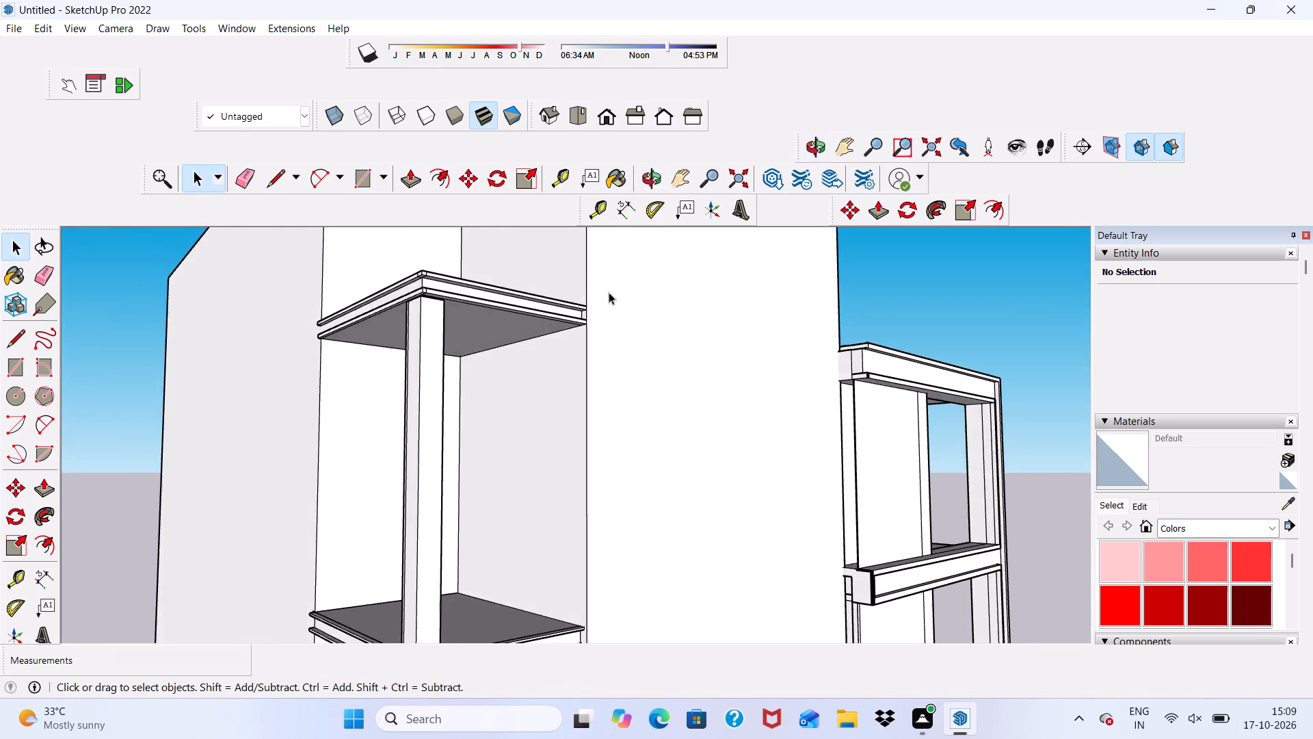
{"action": "scroll", "coordinate": [586, 278], "scroll_direction": "down", "scroll_amount": 5}
{"action": "middle_click_drag", "start_coordinate": [611, 337], "coordinate": [540, 370]}
{"action": "scroll", "coordinate": [365, 353], "scroll_direction": "down", "scroll_amount": 5}
{"action": "middle_click_drag", "start_coordinate": [523, 389], "coordinate": [533, 392]}
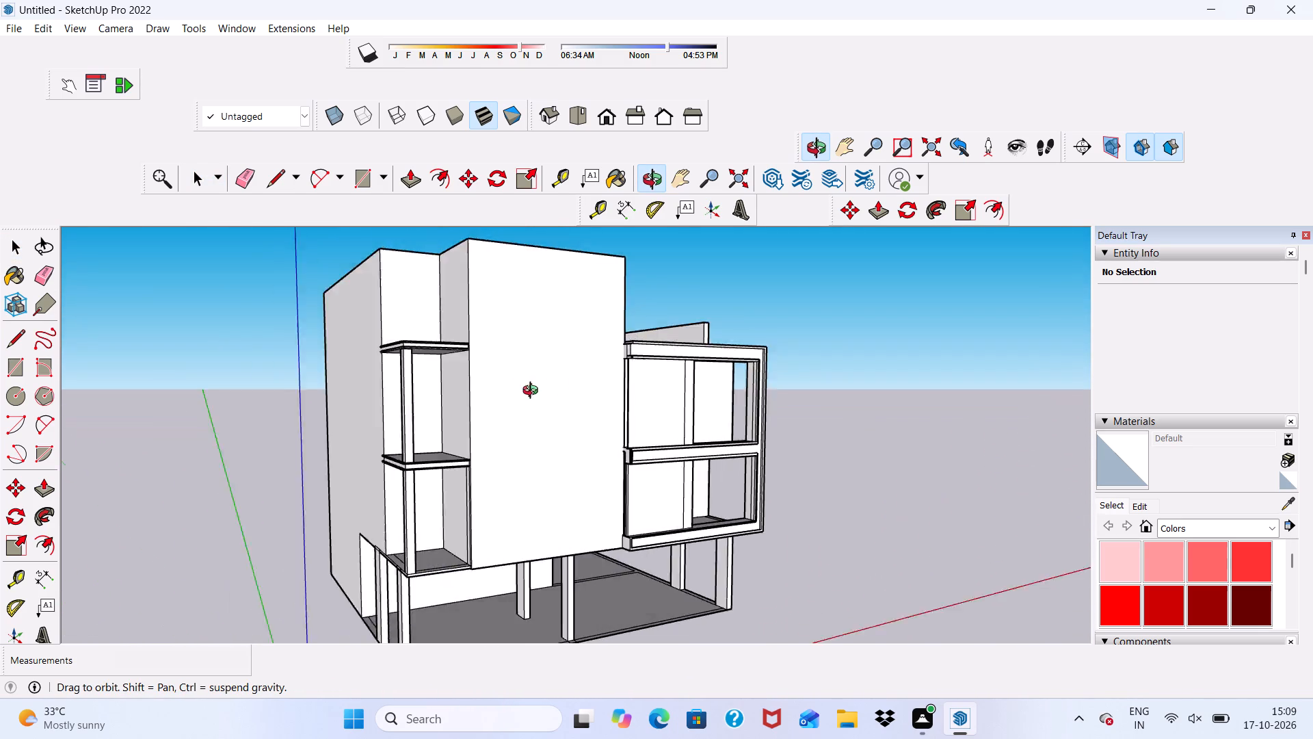
{"action": "middle_click_drag", "start_coordinate": [533, 392], "coordinate": [414, 373]}
{"action": "scroll", "coordinate": [436, 324], "scroll_direction": "up", "scroll_amount": 7}
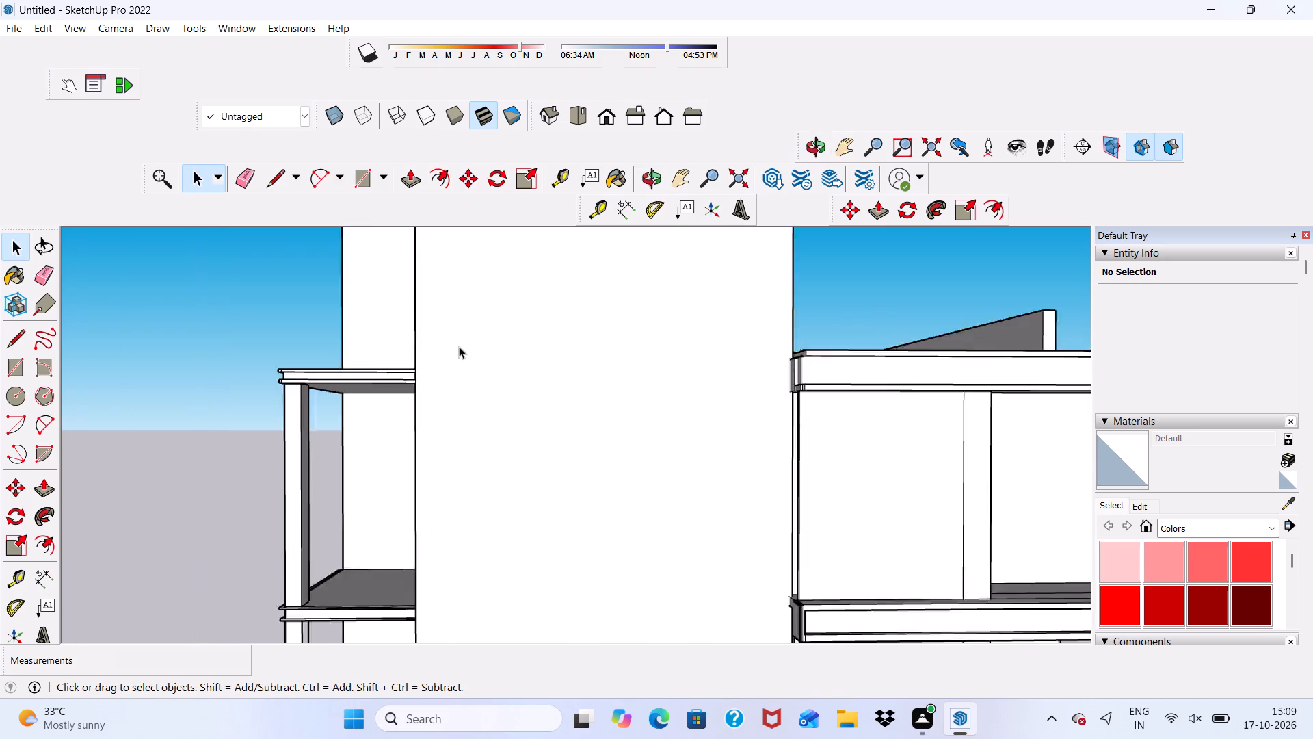
{"action": "scroll", "coordinate": [459, 346], "scroll_direction": "up", "scroll_amount": 20}
{"action": "scroll", "coordinate": [459, 346], "scroll_direction": "up", "scroll_amount": 10}
{"action": "middle_click_drag", "start_coordinate": [372, 399], "coordinate": [289, 375]}
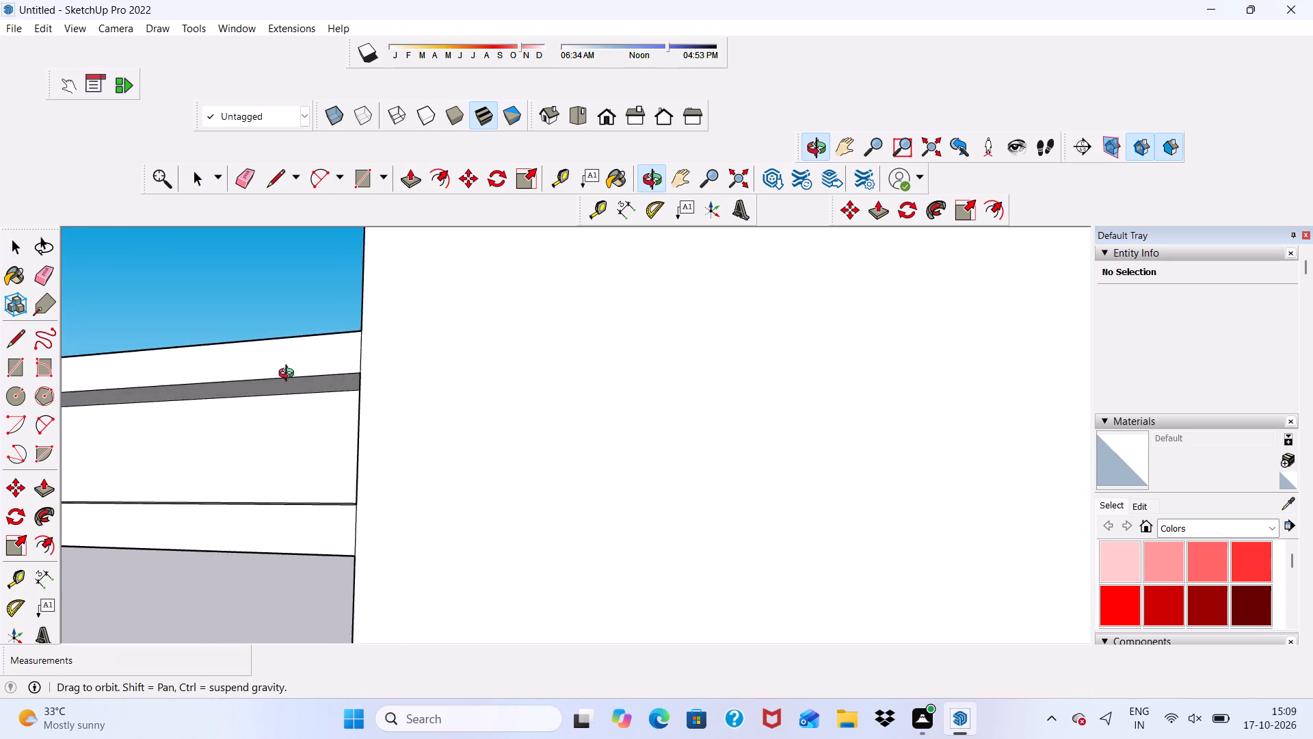
{"action": "middle_click_drag", "start_coordinate": [289, 375], "coordinate": [318, 389]}
{"action": "scroll", "coordinate": [358, 426], "scroll_direction": "up", "scroll_amount": 5}
{"action": "left_click", "coordinate": [318, 400]}
{"action": "scroll", "coordinate": [329, 388], "scroll_direction": "down", "scroll_amount": 6}
{"action": "middle_click_drag", "start_coordinate": [498, 347], "coordinate": [589, 299]}
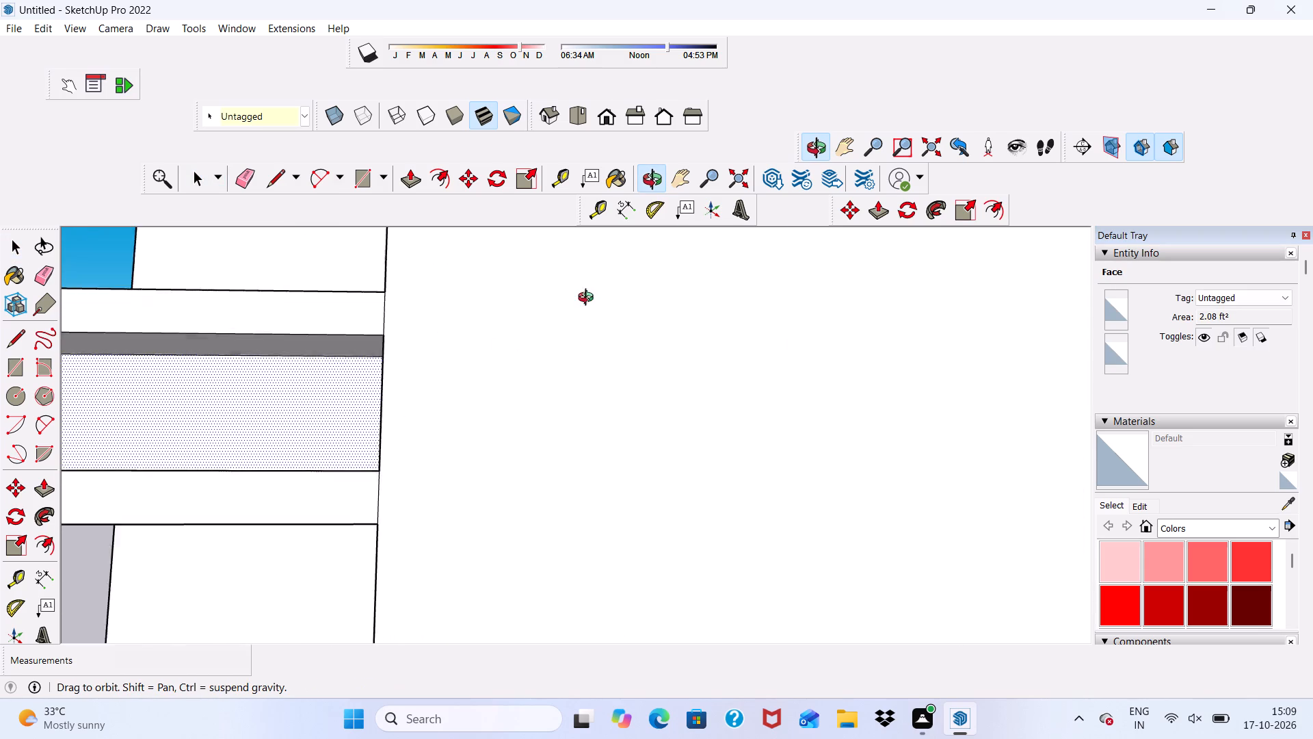
{"action": "middle_click_drag", "start_coordinate": [589, 299], "coordinate": [726, 330]}
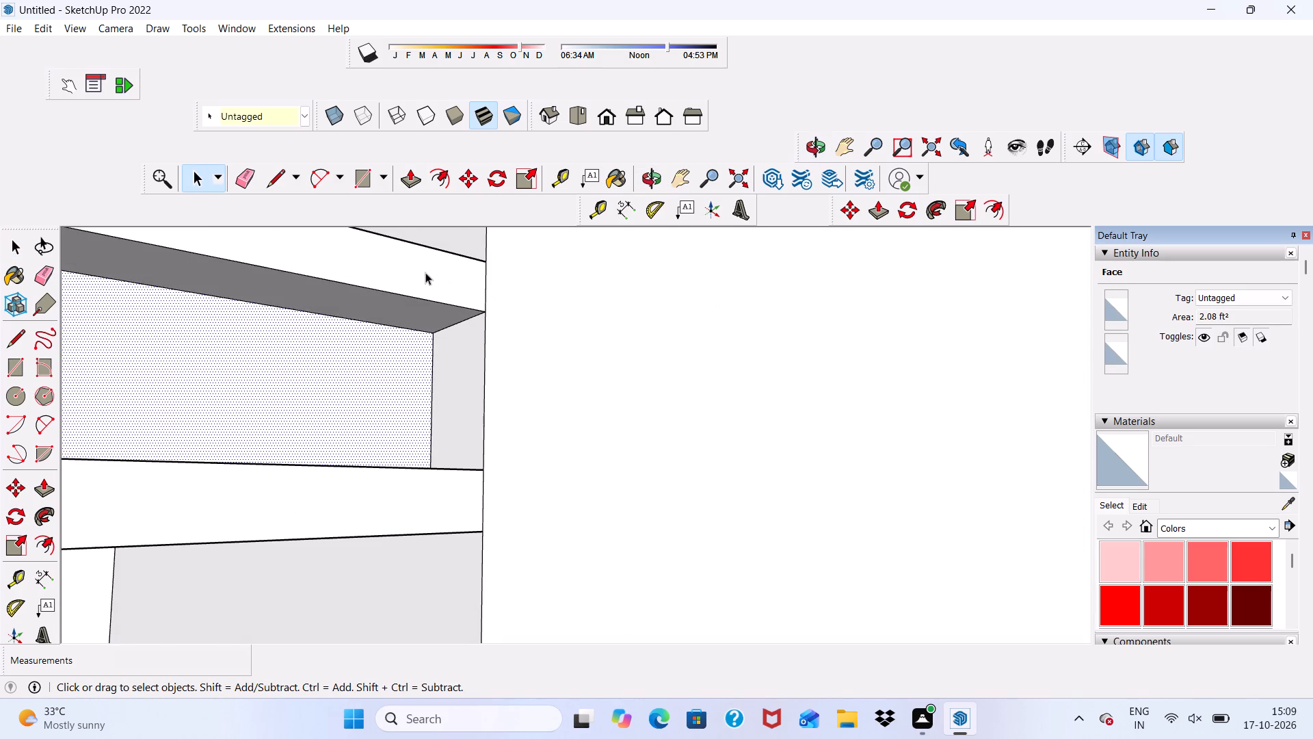
{"action": "scroll", "coordinate": [432, 292], "scroll_direction": "down", "scroll_amount": 4}
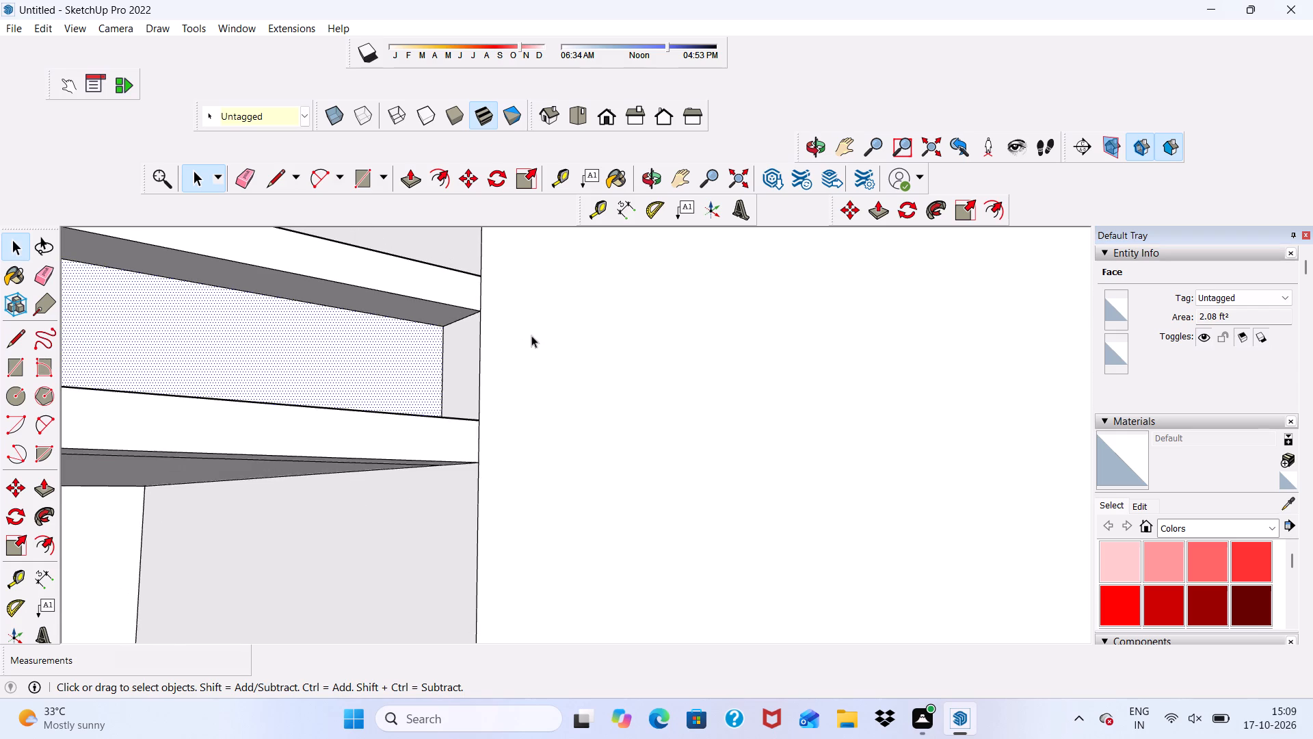
{"action": "scroll", "coordinate": [535, 330], "scroll_direction": "down", "scroll_amount": 3}
{"action": "scroll", "coordinate": [544, 316], "scroll_direction": "down", "scroll_amount": 20}
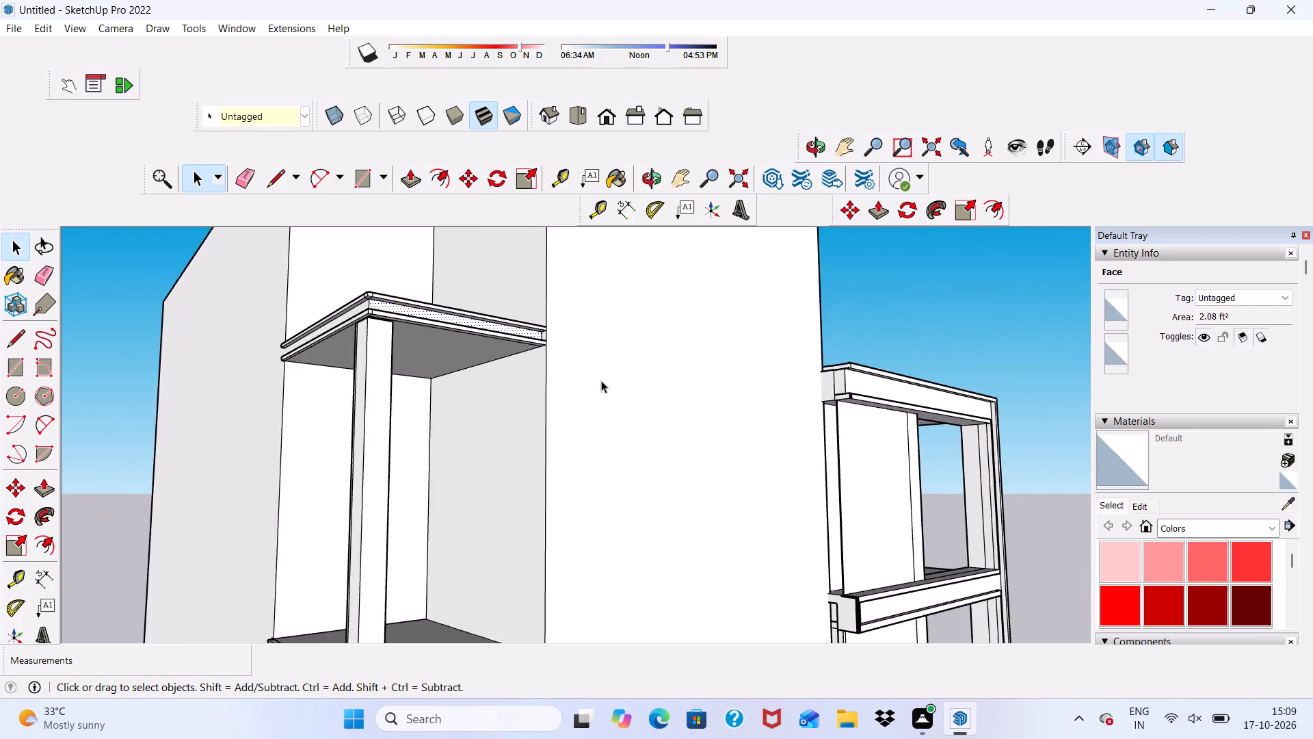
Draw a rectangle about 30' 3" by 7' 1 3/8" on the tall wall, from its top corner beside the framed bay to its bottom edge.
{"action": "scroll", "coordinate": [601, 380], "scroll_direction": "down", "scroll_amount": 11}
{"action": "middle_click_drag", "start_coordinate": [572, 353], "coordinate": [522, 390]}
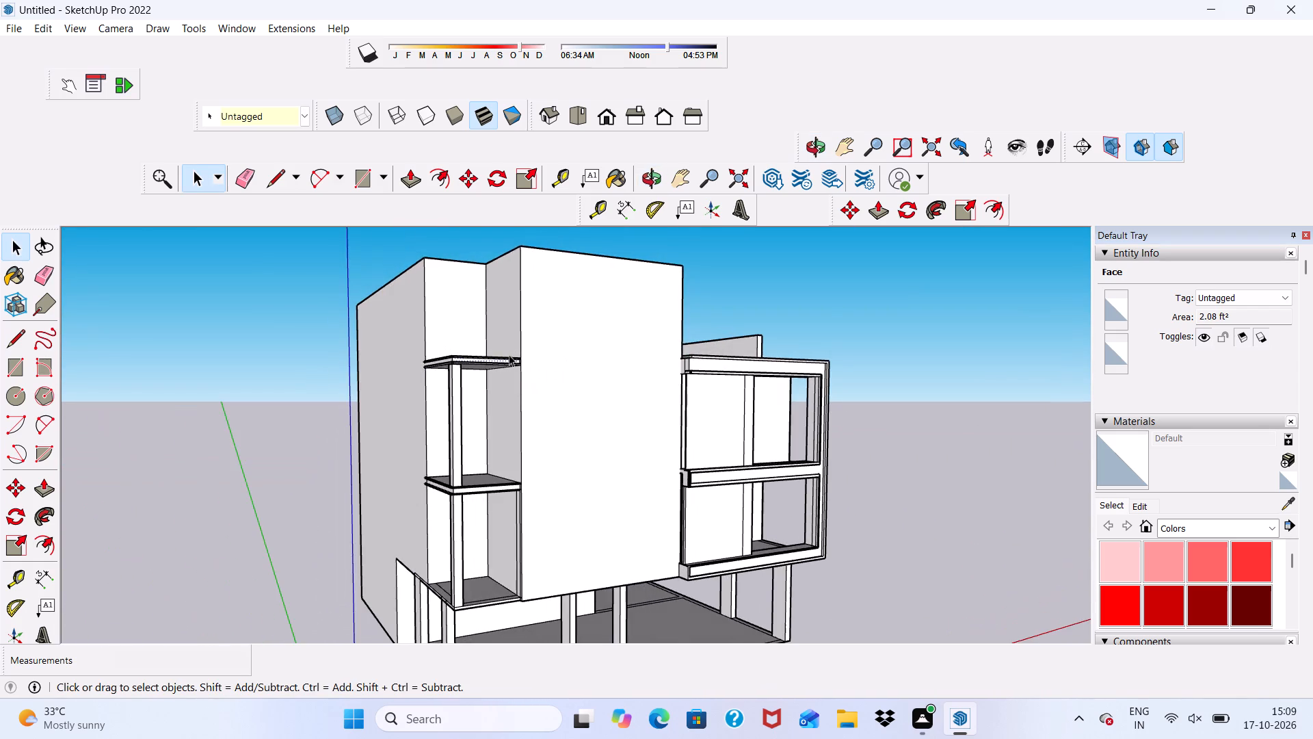
{"action": "scroll", "coordinate": [524, 357], "scroll_direction": "down", "scroll_amount": 3}
{"action": "scroll", "coordinate": [544, 320], "scroll_direction": "up", "scroll_amount": 5}
{"action": "middle_click_drag", "start_coordinate": [540, 326], "coordinate": [473, 322]}
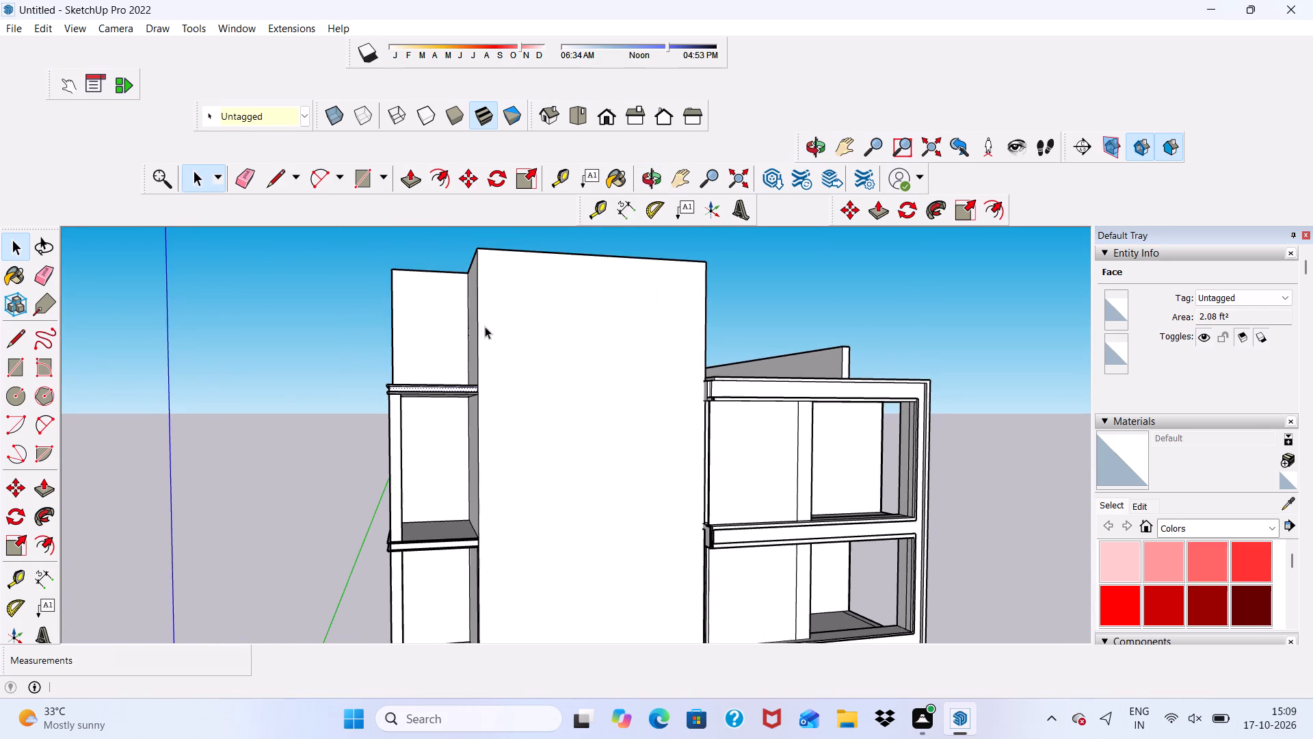
{"action": "left_click", "coordinate": [357, 177]}
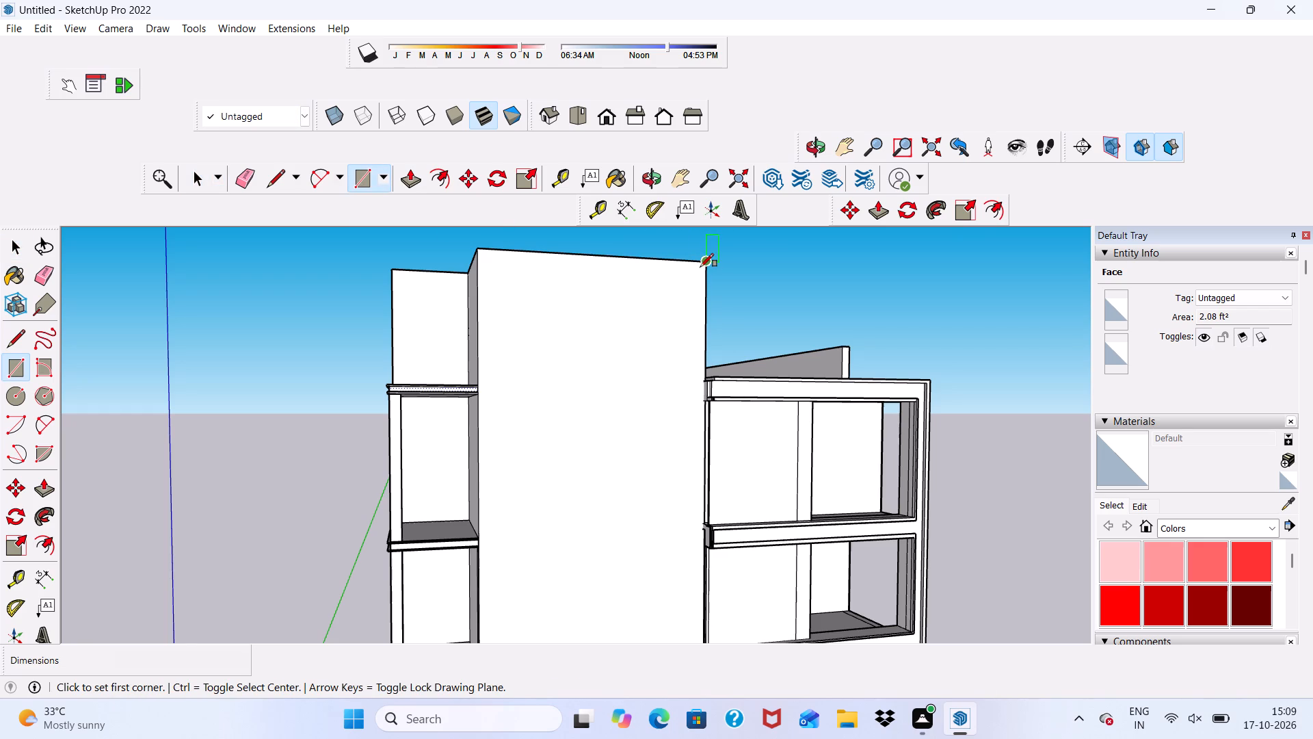
{"action": "left_click", "coordinate": [700, 267]}
{"action": "scroll", "coordinate": [638, 300], "scroll_direction": "down", "scroll_amount": 7}
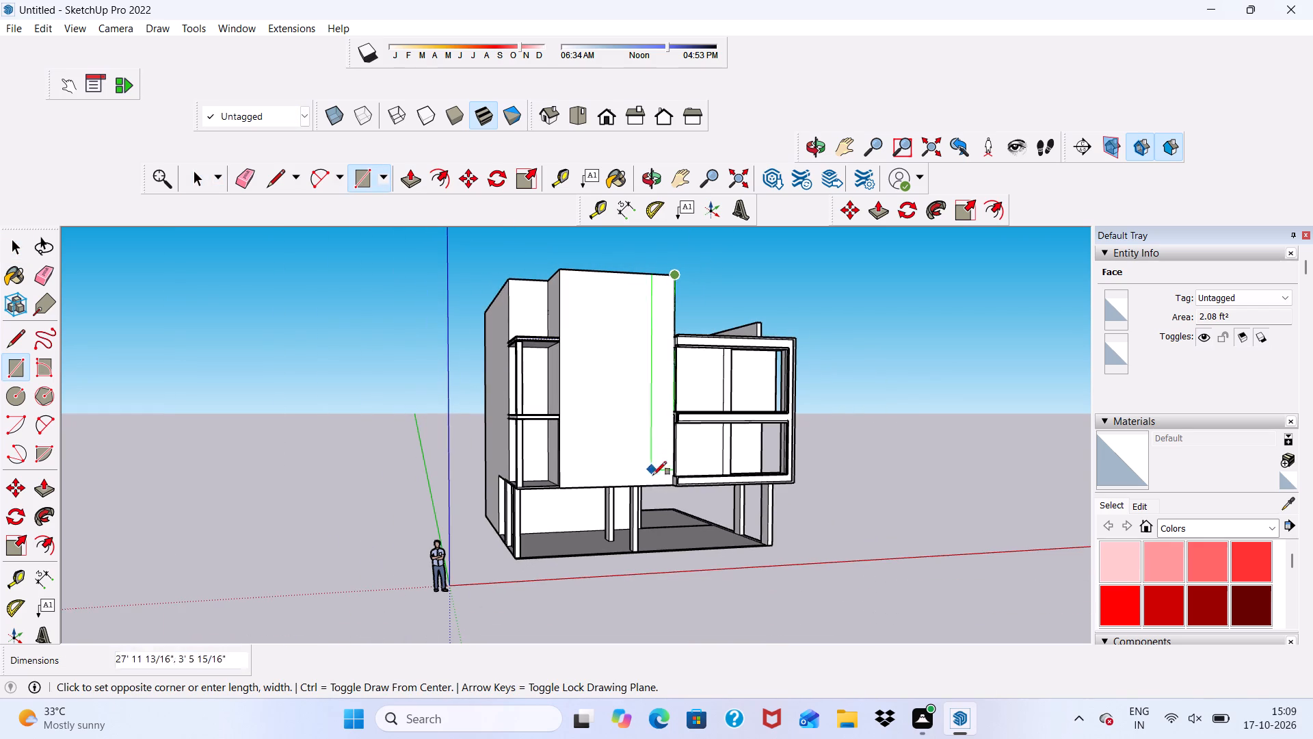
{"action": "scroll", "coordinate": [661, 523], "scroll_direction": "up", "scroll_amount": 4}
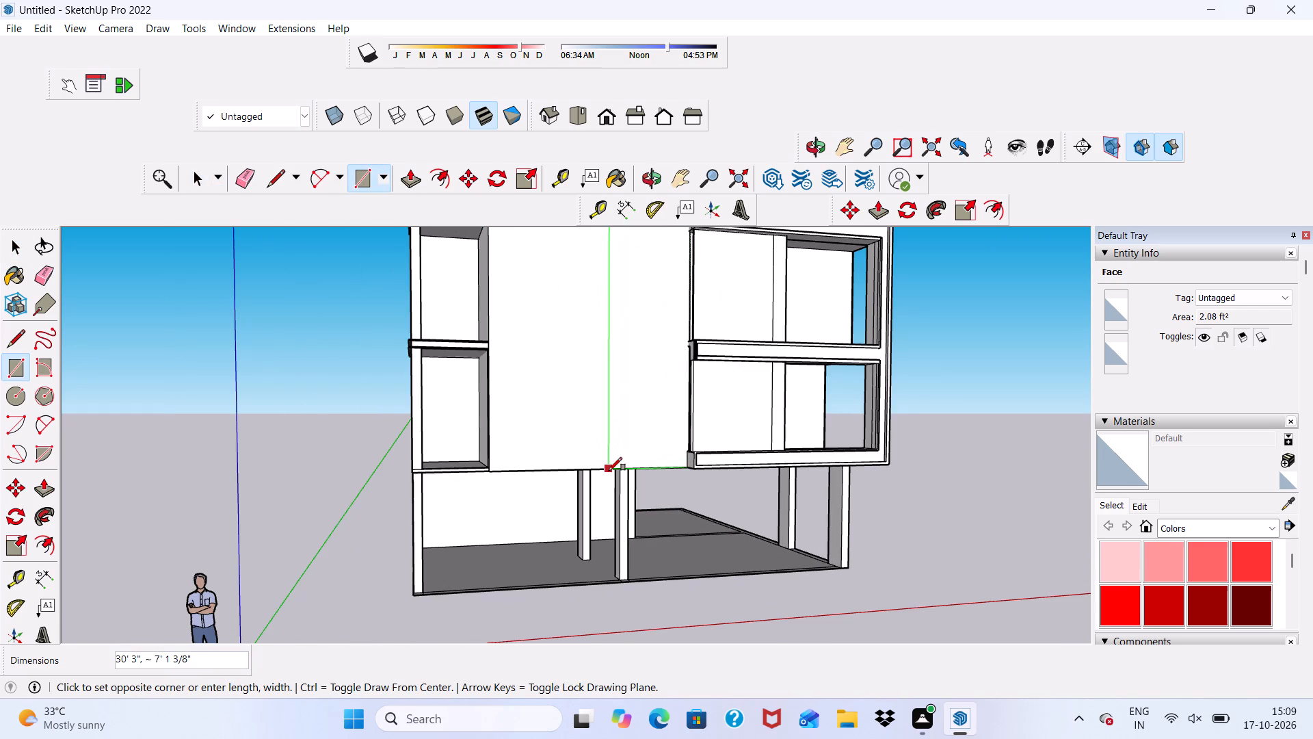
{"action": "left_click", "coordinate": [609, 471]}
{"action": "scroll", "coordinate": [615, 469], "scroll_direction": "down", "scroll_amount": 7}
{"action": "key", "text": "space"}
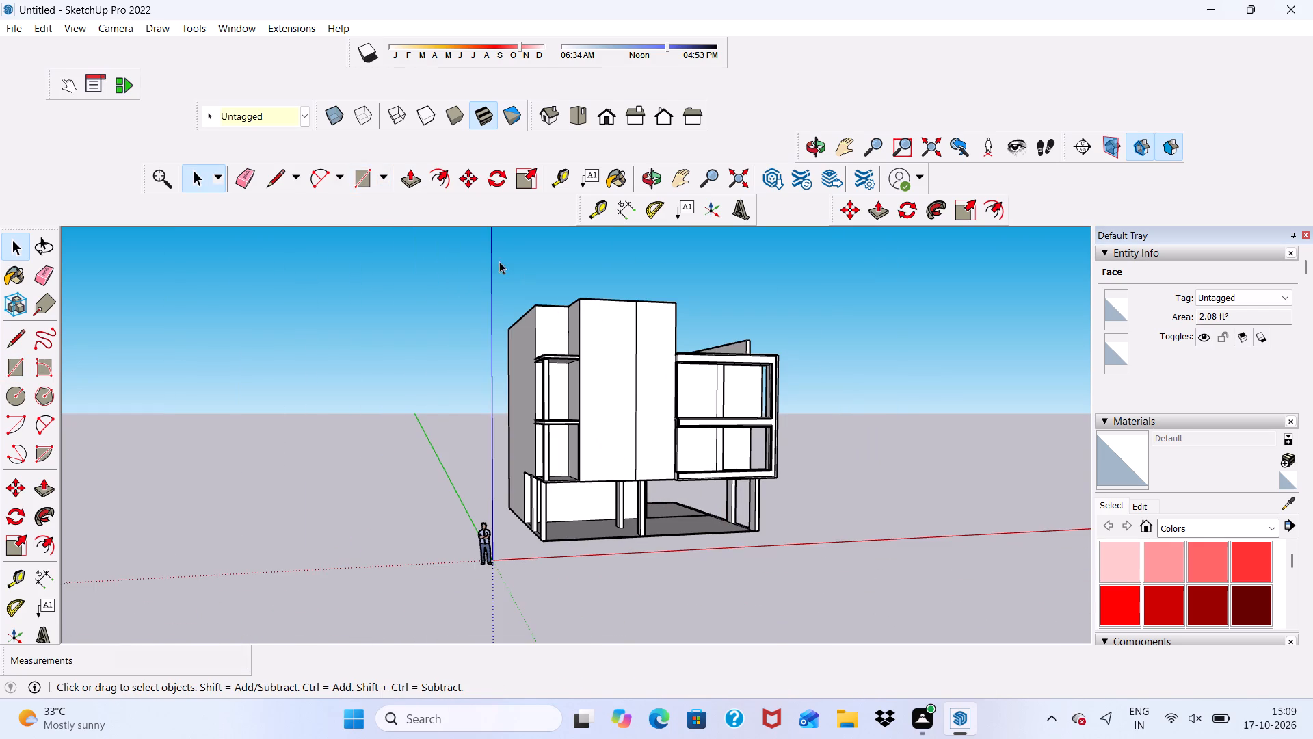
Draw a thin horizontal strip about 9" by 9' 10" on the upper tall wall, from the new vertical line to the edge beside the corner balcony.
{"action": "left_click", "coordinate": [357, 172]}
{"action": "scroll", "coordinate": [607, 275], "scroll_direction": "up", "scroll_amount": 5}
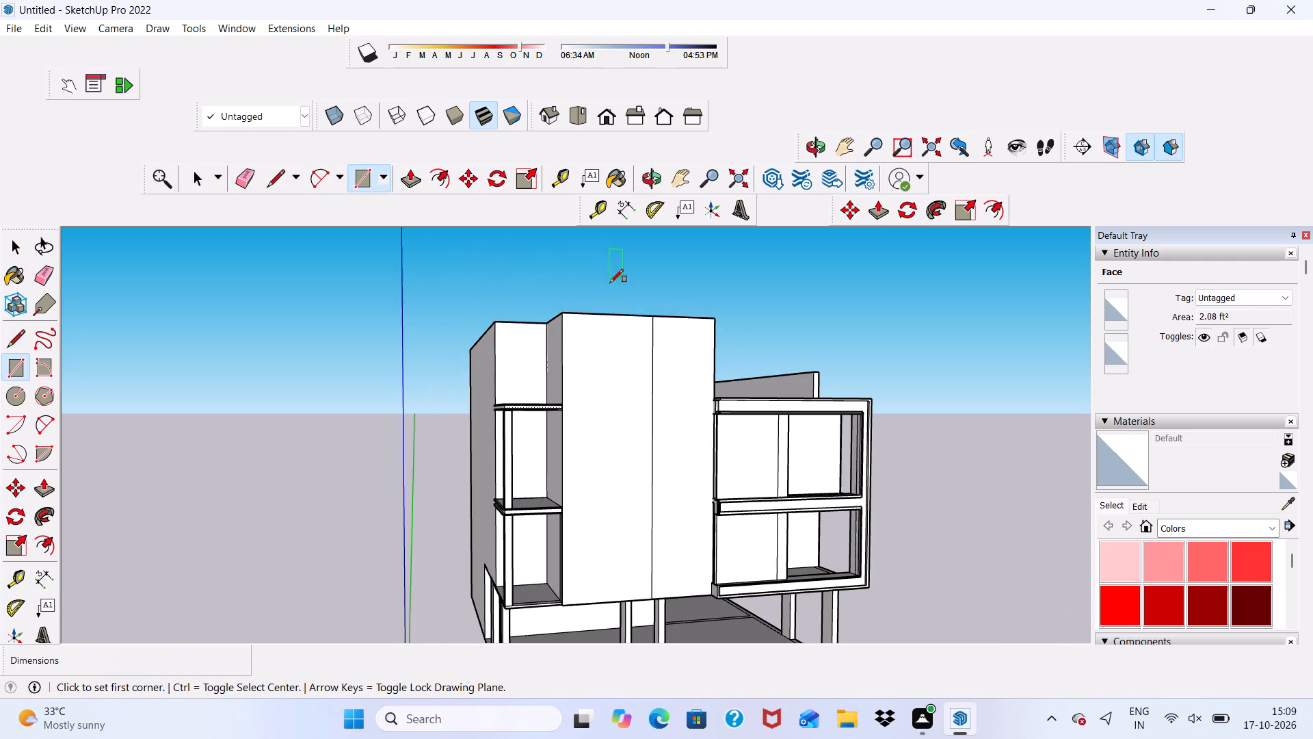
{"action": "scroll", "coordinate": [652, 367], "scroll_direction": "up", "scroll_amount": 4}
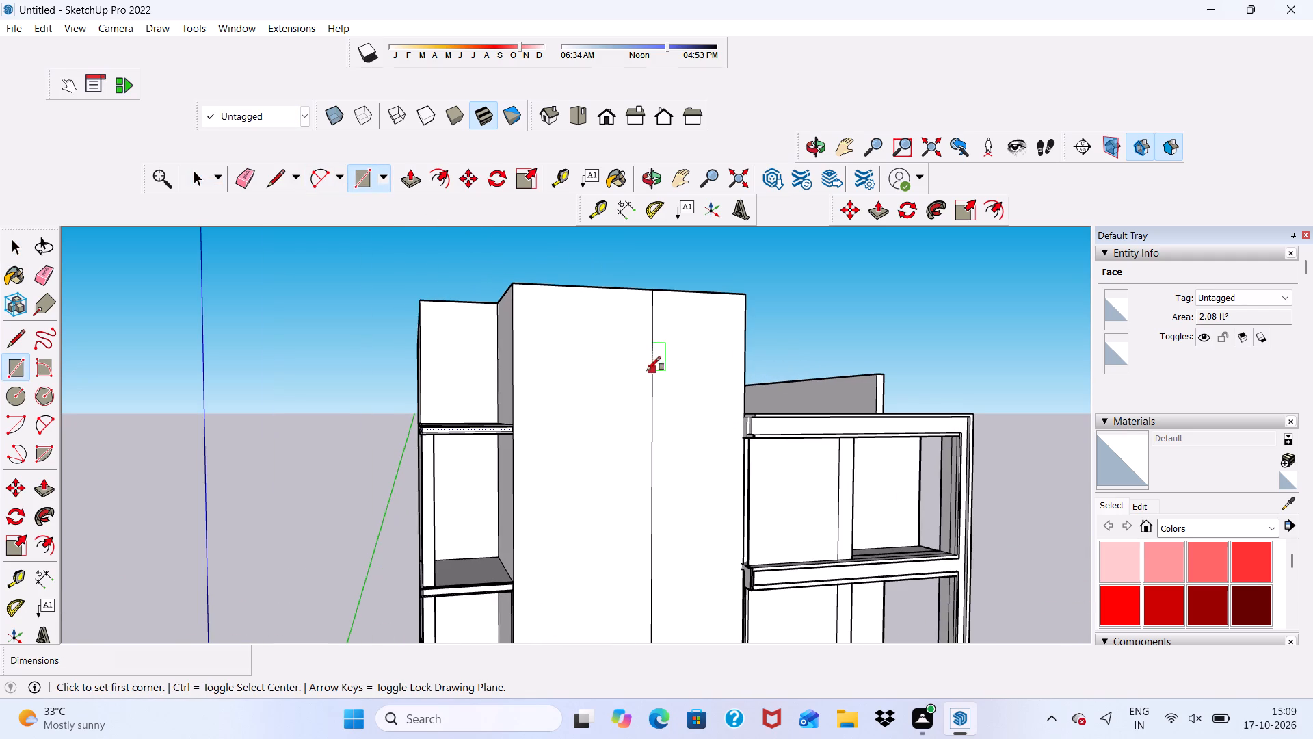
{"action": "left_click", "coordinate": [648, 368]}
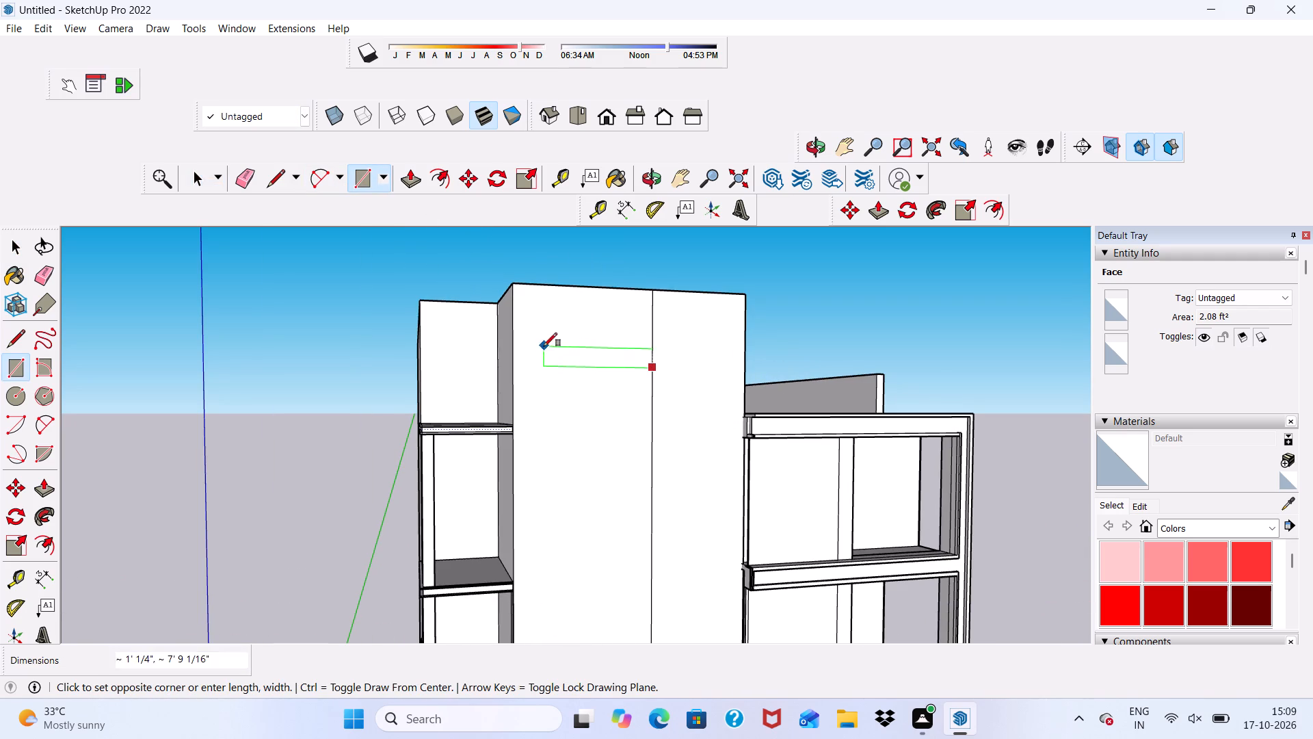
{"action": "scroll", "coordinate": [542, 346], "scroll_direction": "up", "scroll_amount": 5}
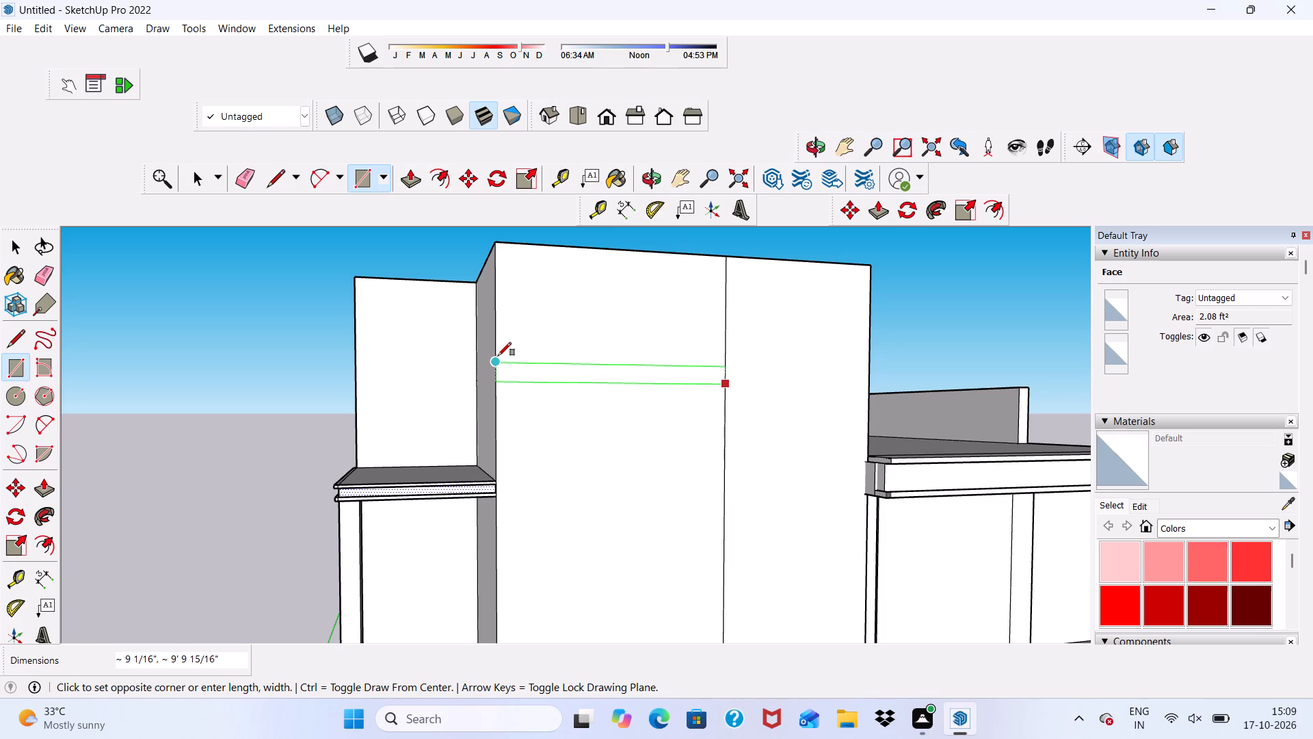
{"action": "left_click", "coordinate": [498, 359]}
{"action": "scroll", "coordinate": [513, 362], "scroll_direction": "down", "scroll_amount": 3}
{"action": "key", "text": "space"}
Push/pull the thin horizontal strip outward by 3" from the tall wall.
{"action": "middle_click_drag", "start_coordinate": [524, 371], "coordinate": [568, 364]}
{"action": "scroll", "coordinate": [577, 387], "scroll_direction": "up", "scroll_amount": 5}
{"action": "left_click", "coordinate": [542, 360]}
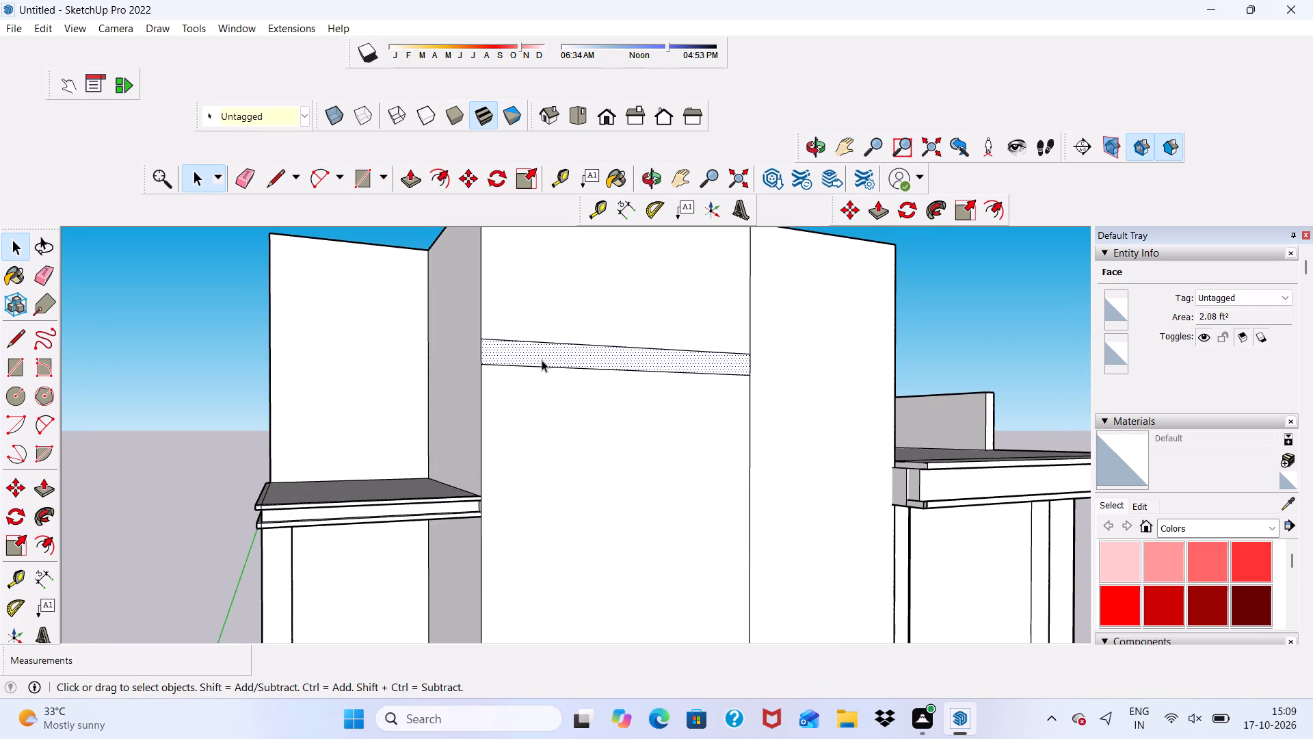
{"action": "left_click", "coordinate": [408, 172]}
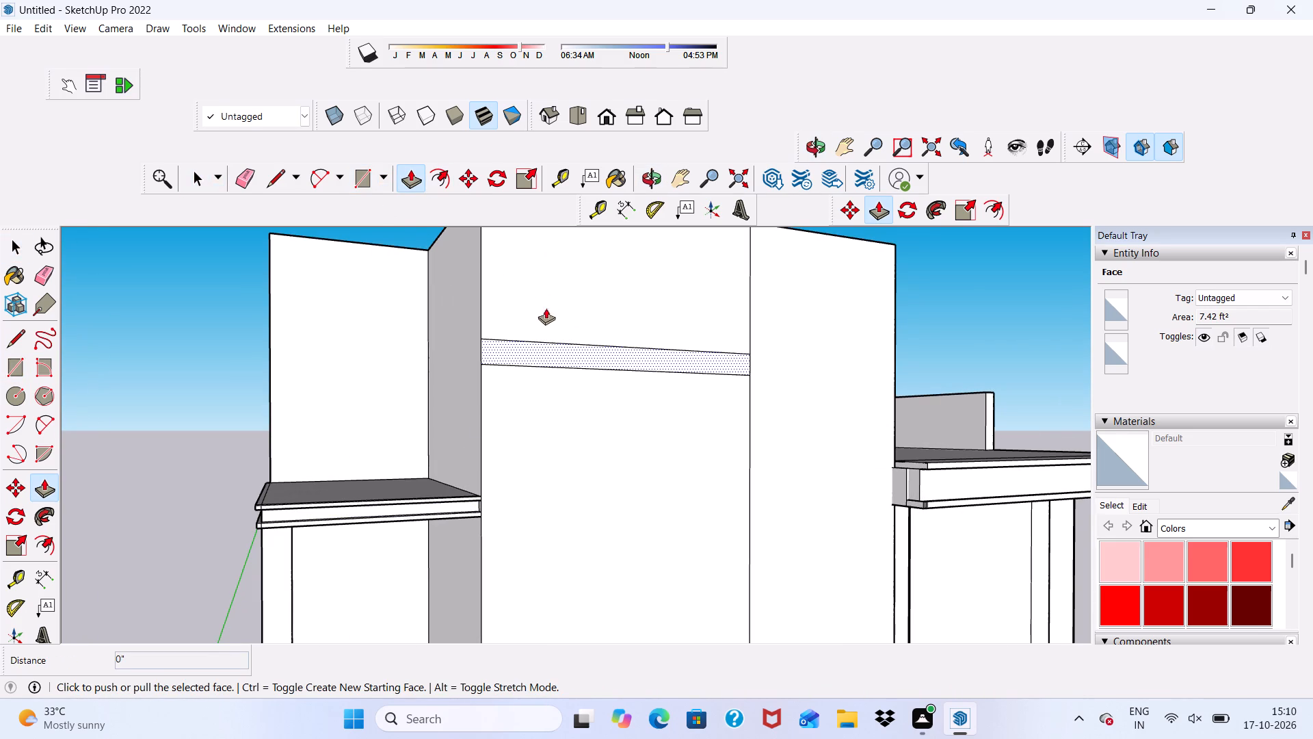
{"action": "left_click", "coordinate": [547, 346]}
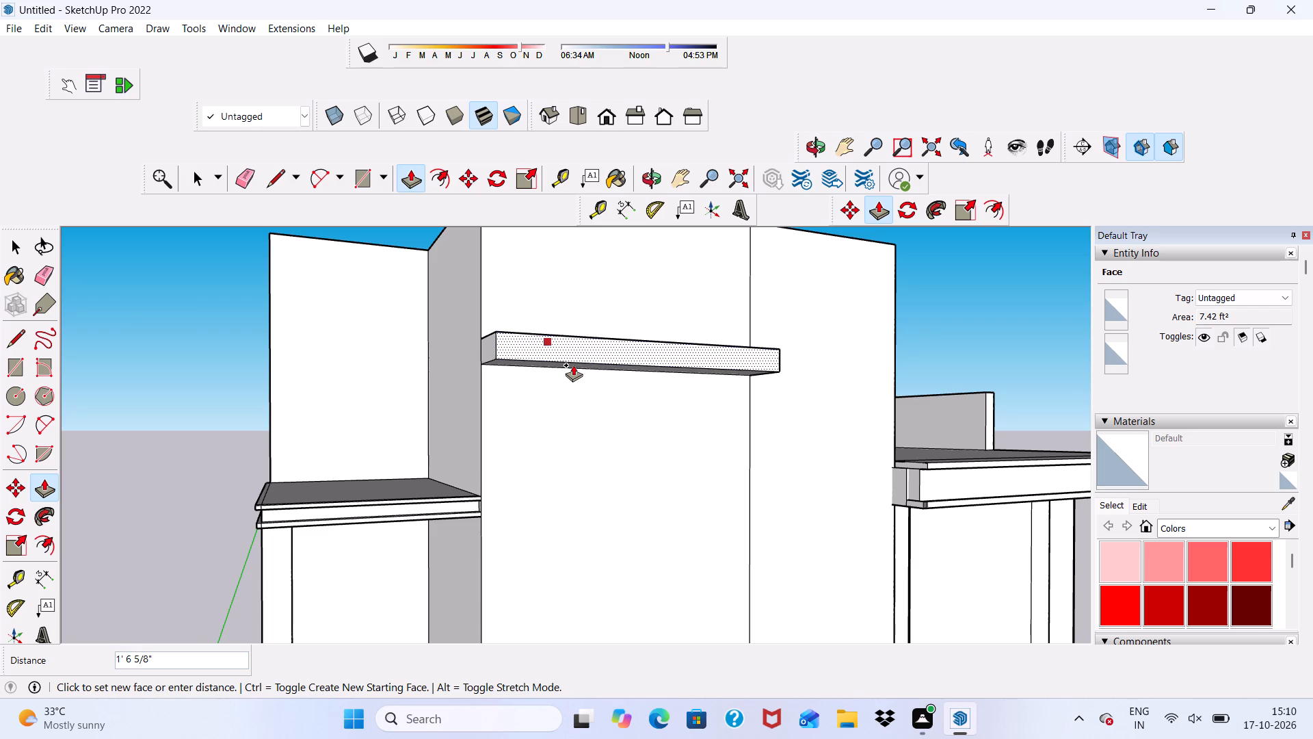
{"action": "type", "text": "3\""}
{"action": "key", "text": "Return"}
Push/pull the projecting band's end face beside the corner balcony by about 6' 5/16" so it runs along the balcony front.
{"action": "scroll", "coordinate": [566, 361], "scroll_direction": "down", "scroll_amount": 3}
{"action": "middle_click_drag", "start_coordinate": [567, 363], "coordinate": [827, 416]}
{"action": "scroll", "coordinate": [731, 408], "scroll_direction": "up", "scroll_amount": 3}
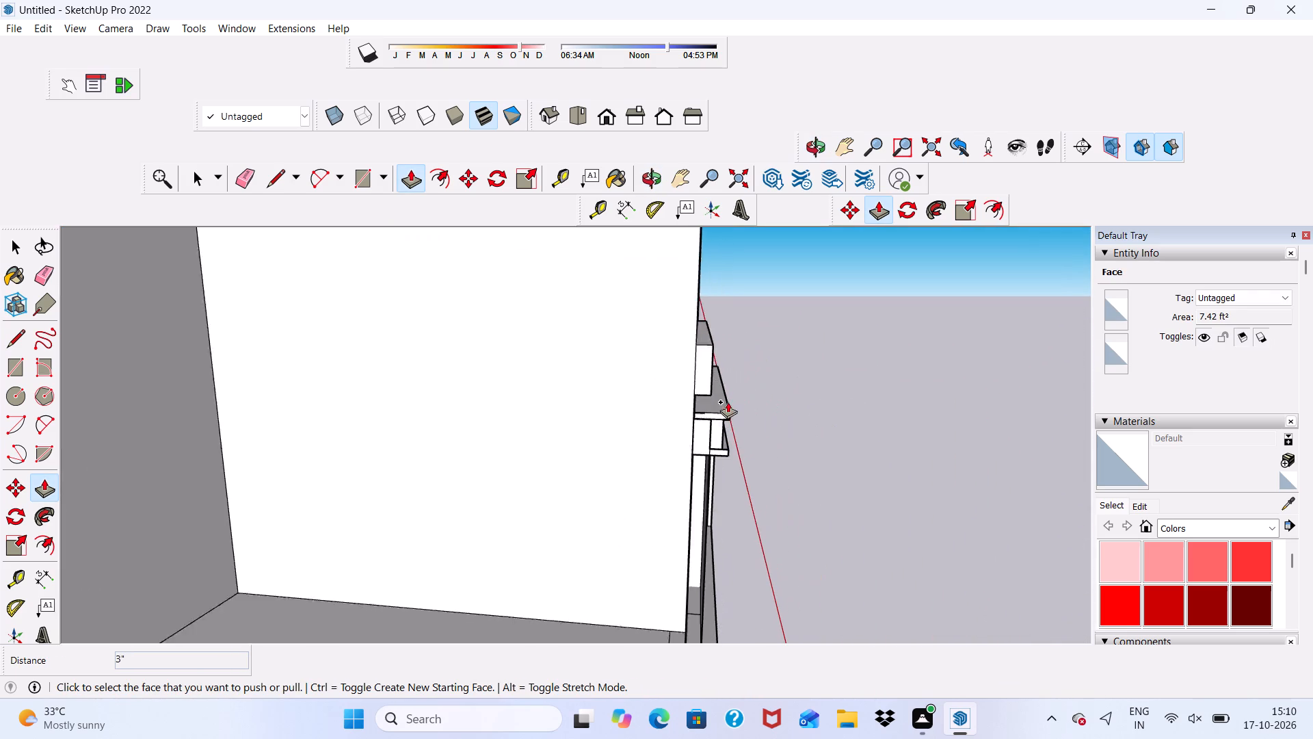
{"action": "scroll", "coordinate": [728, 402], "scroll_direction": "up", "scroll_amount": 6}
{"action": "left_click", "coordinate": [704, 334]}
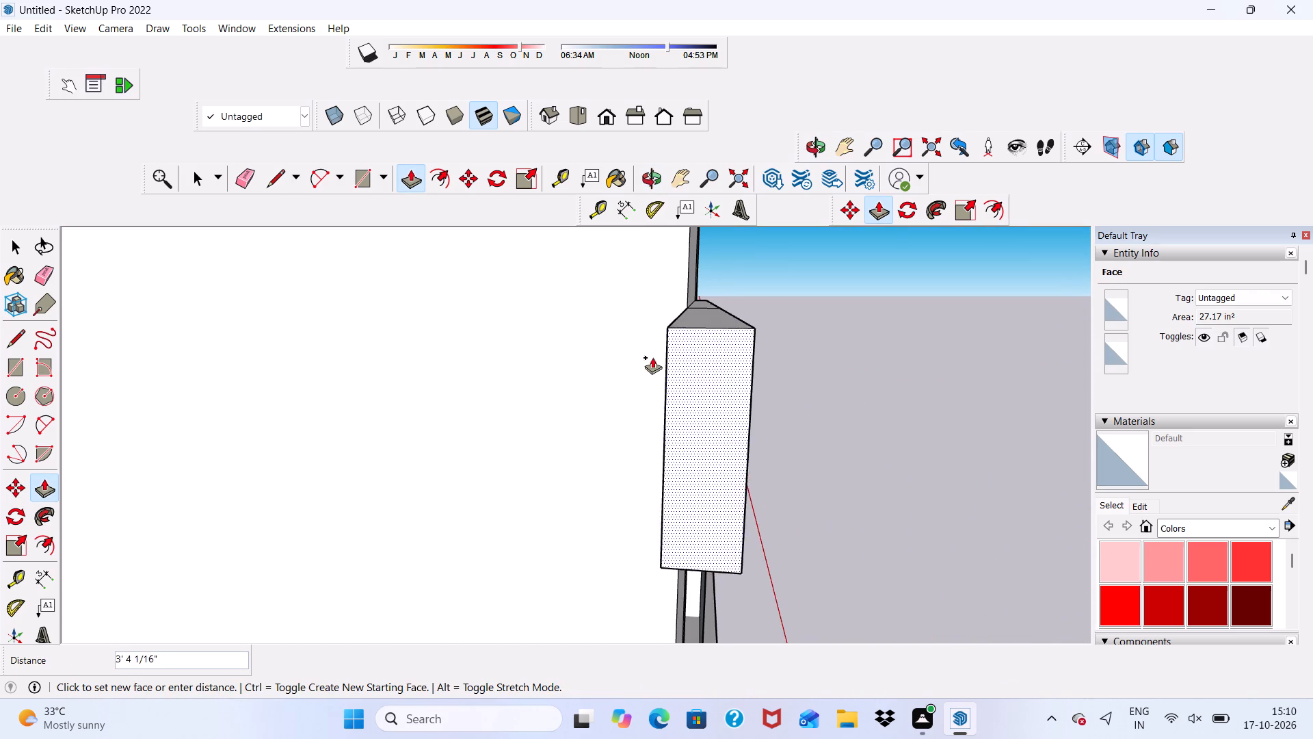
{"action": "scroll", "coordinate": [635, 362], "scroll_direction": "down", "scroll_amount": 18}
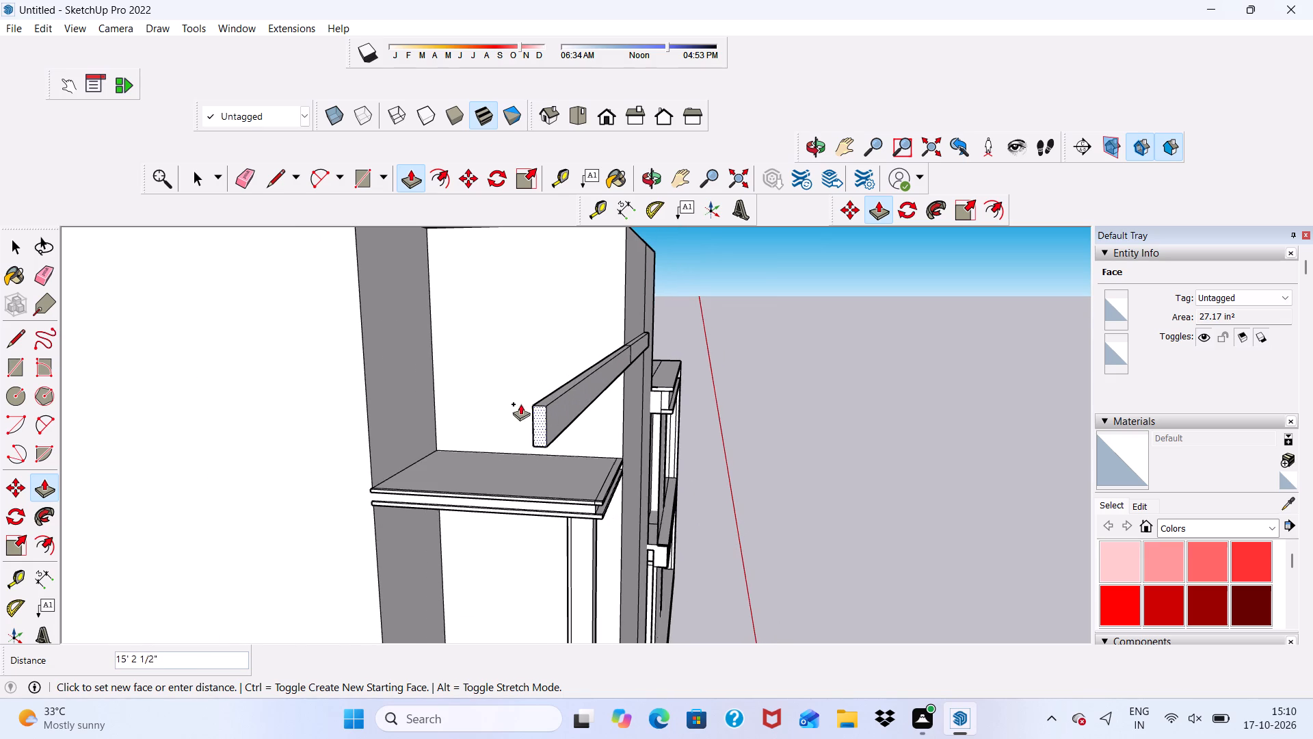
{"action": "scroll", "coordinate": [544, 514], "scroll_direction": "up", "scroll_amount": 2}
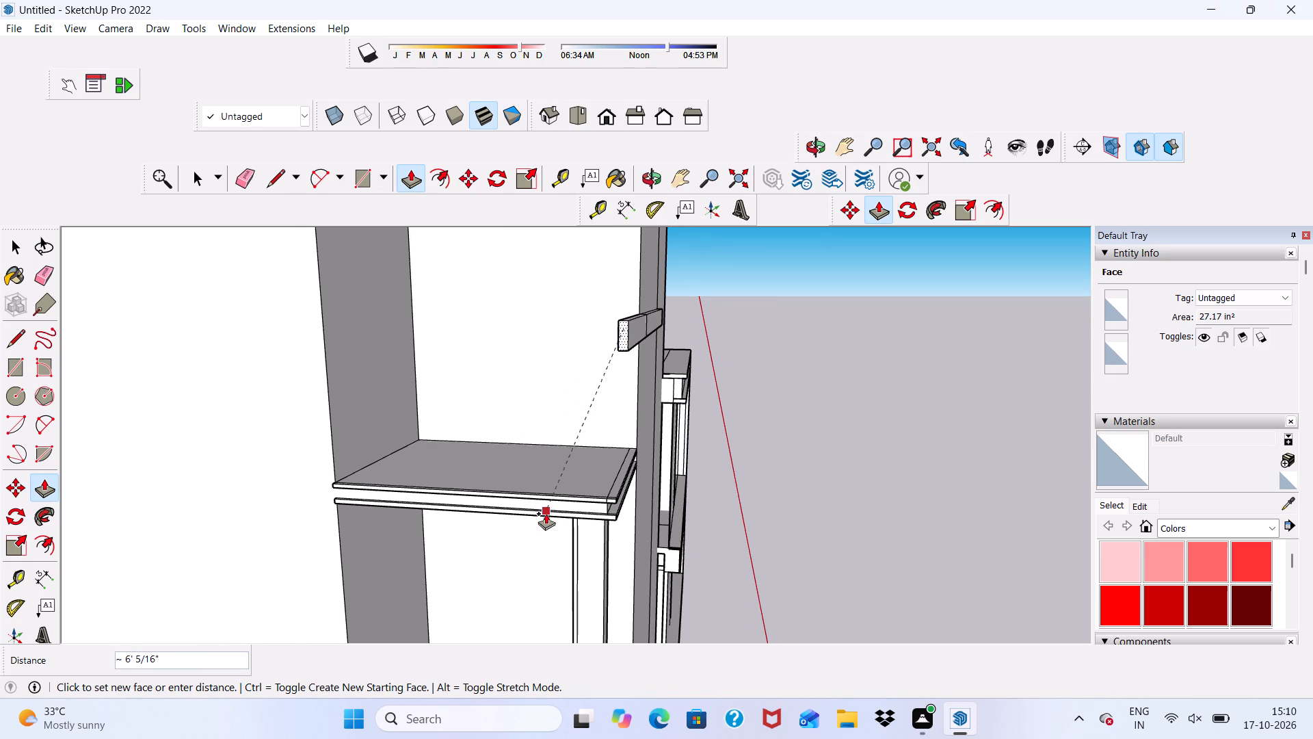
{"action": "left_click", "coordinate": [546, 513]}
Raise the top of the corner balcony slab about 3' 11 3/16", up to the band's lower edge.
{"action": "middle_click_drag", "start_coordinate": [610, 465], "coordinate": [502, 505]}
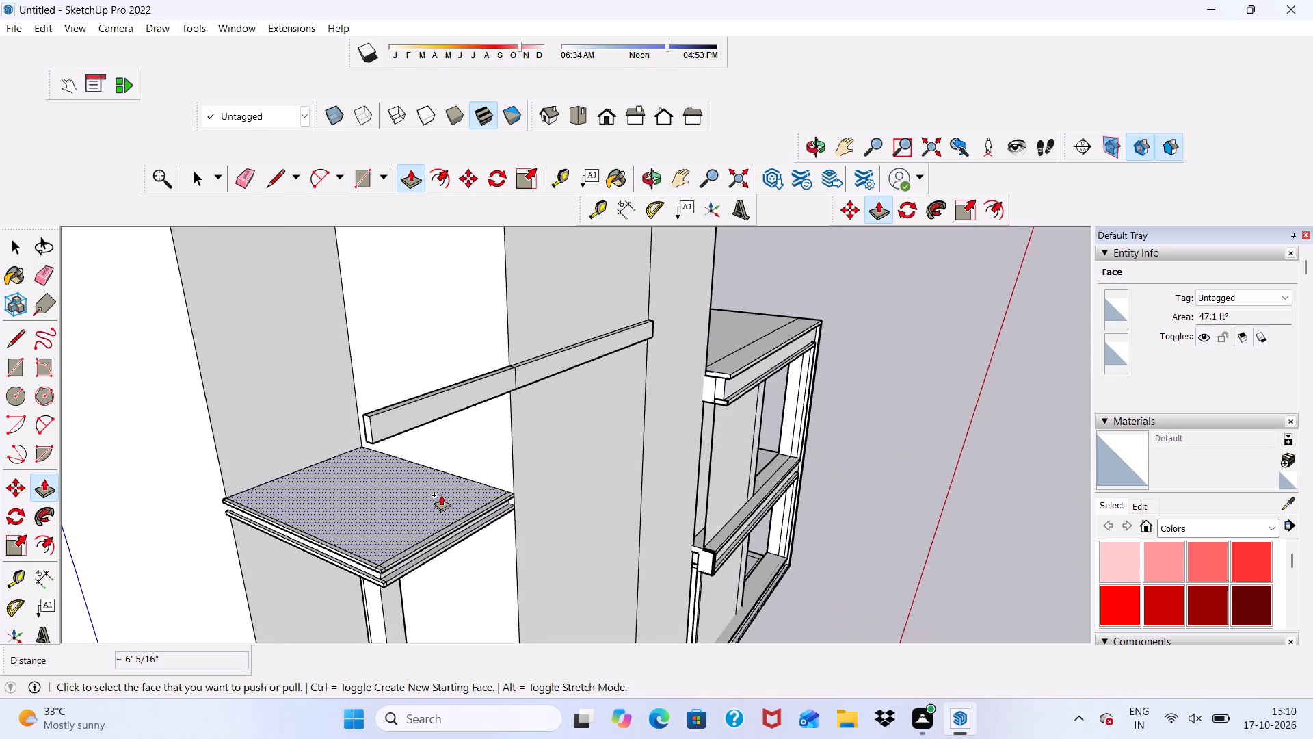
{"action": "left_click", "coordinate": [441, 497]}
{"action": "scroll", "coordinate": [452, 404], "scroll_direction": "up", "scroll_amount": 4}
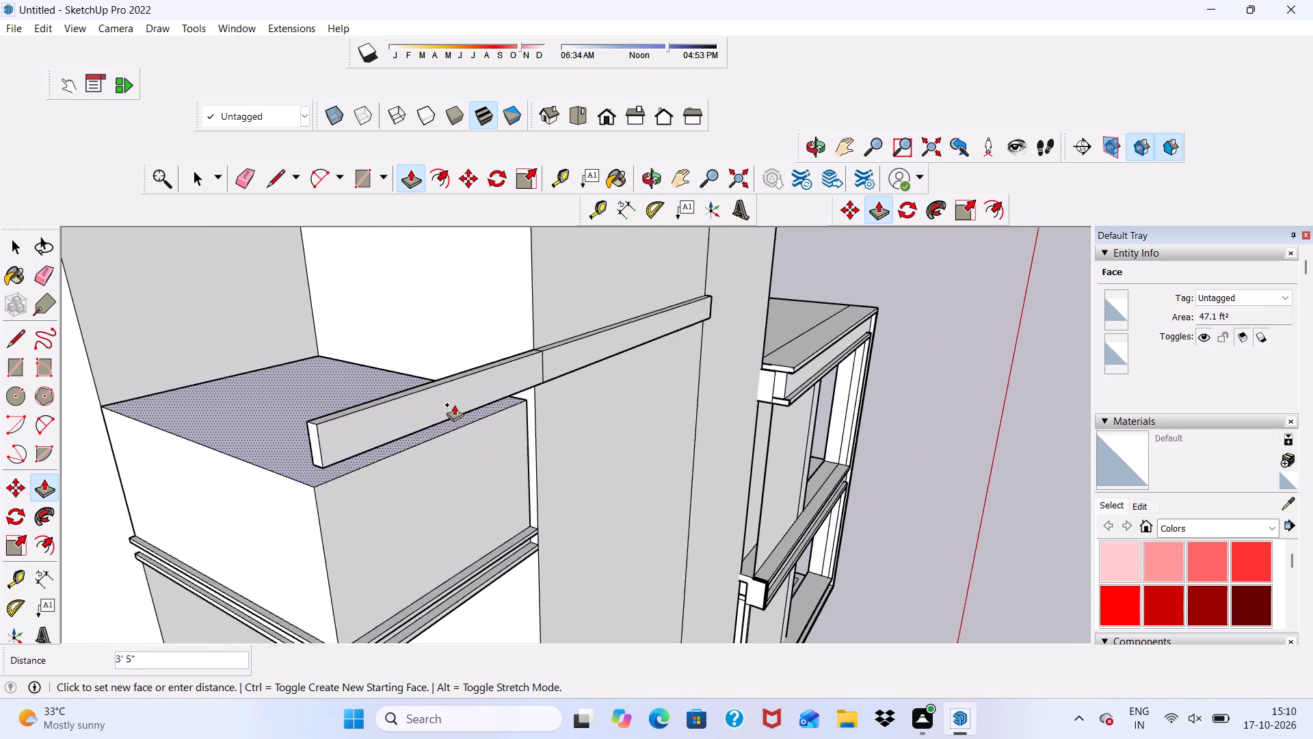
{"action": "scroll", "coordinate": [457, 404], "scroll_direction": "down", "scroll_amount": 6}
{"action": "left_click", "coordinate": [466, 412]}
Raise the balcony block's top face another 9 1/16" or so, level with the top of the band.
{"action": "middle_click_drag", "start_coordinate": [472, 415], "coordinate": [566, 380]}
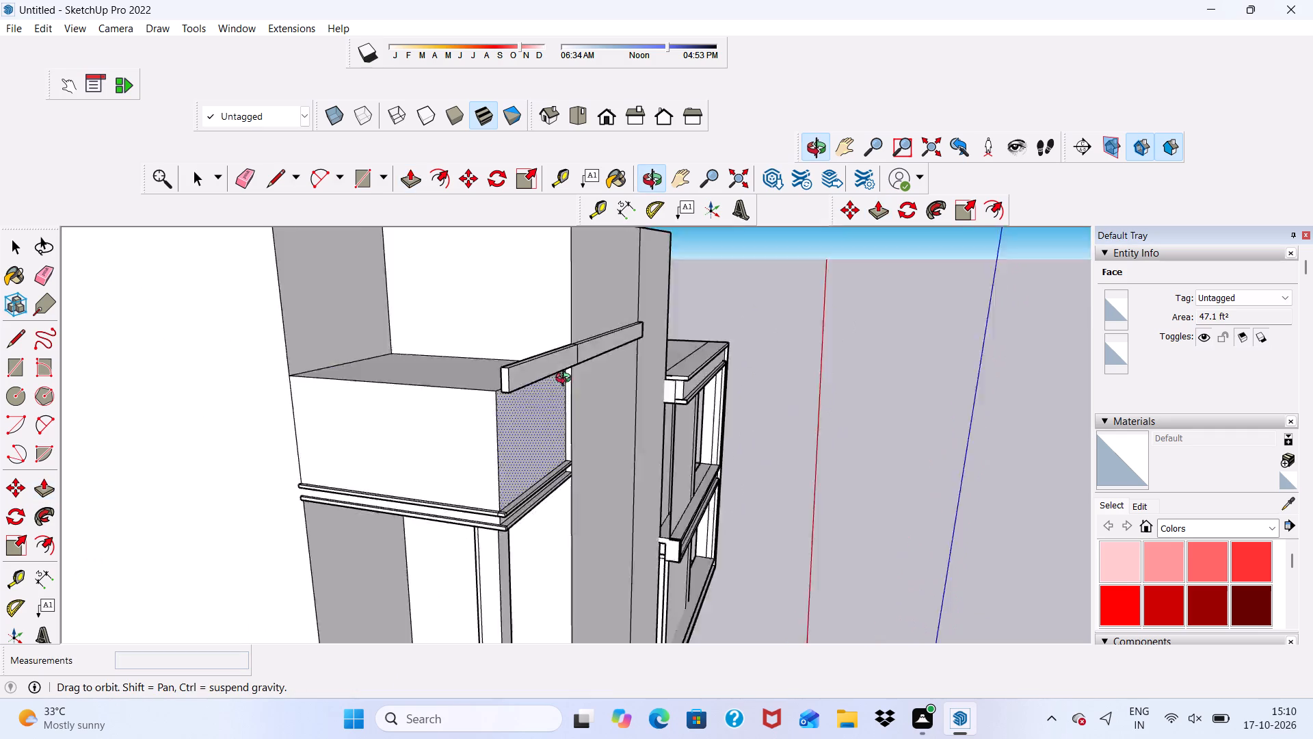
{"action": "middle_click_drag", "start_coordinate": [566, 380], "coordinate": [695, 387]}
{"action": "scroll", "coordinate": [806, 365], "scroll_direction": "up", "scroll_amount": 5}
{"action": "scroll", "coordinate": [678, 409], "scroll_direction": "up", "scroll_amount": 4}
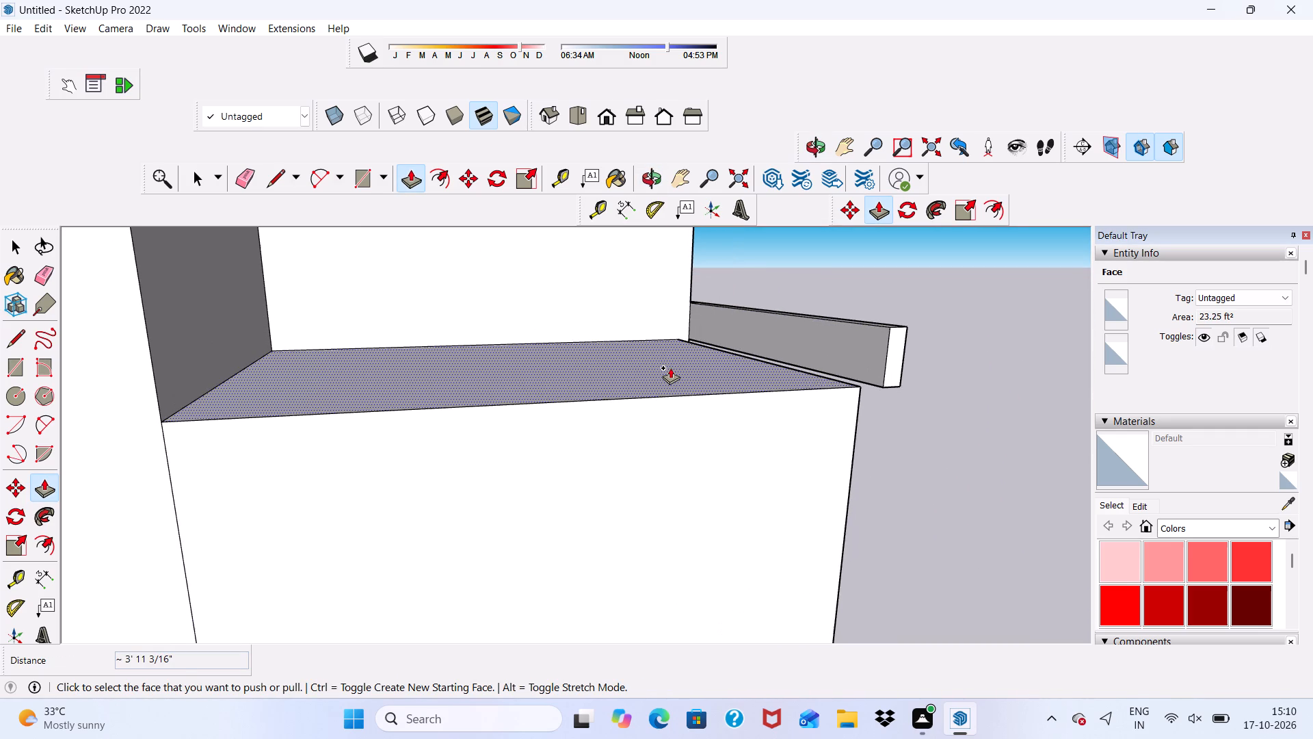
{"action": "left_click", "coordinate": [670, 367]}
{"action": "left_click", "coordinate": [891, 330]}
Inspect the joint between the raised balcony block and the projecting band from the front, the end and above.
{"action": "middle_click_drag", "start_coordinate": [853, 373], "coordinate": [393, 394]}
{"action": "scroll", "coordinate": [542, 375], "scroll_direction": "up", "scroll_amount": 2}
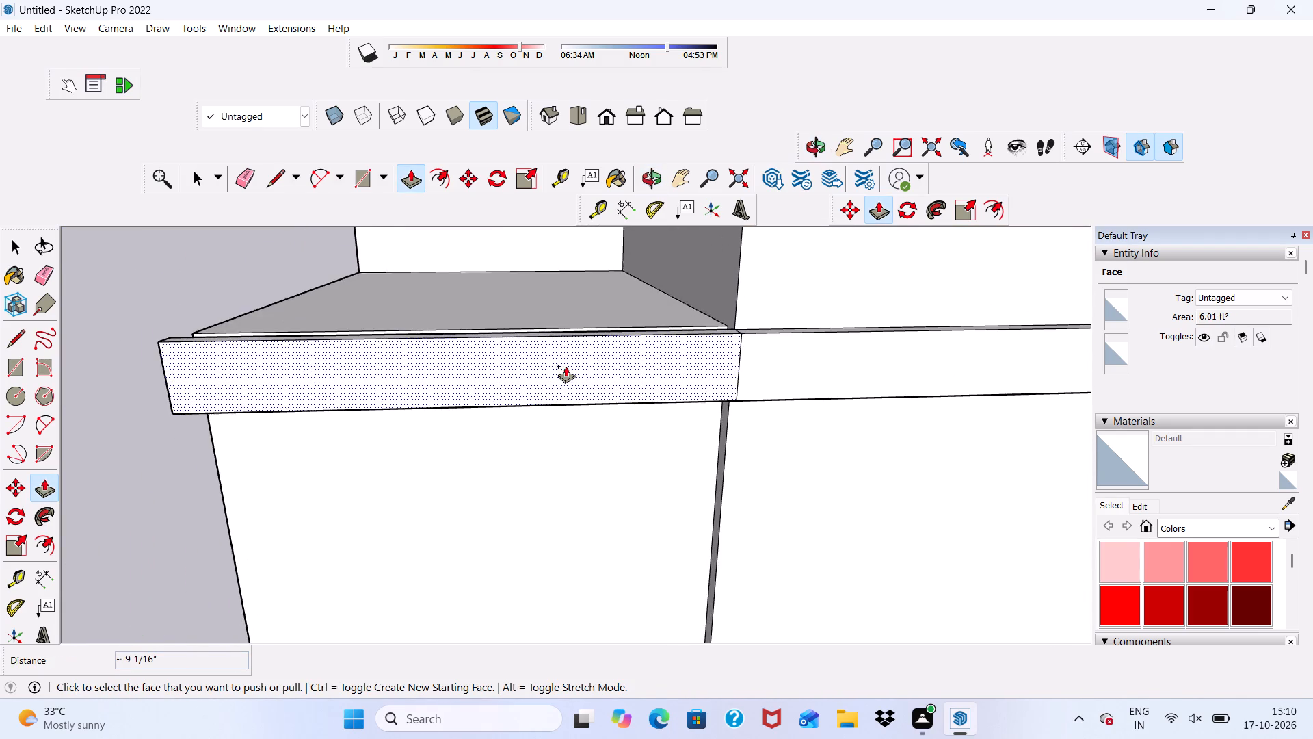
{"action": "middle_click_drag", "start_coordinate": [579, 364], "coordinate": [750, 415]}
{"action": "scroll", "coordinate": [559, 330], "scroll_direction": "up", "scroll_amount": 2}
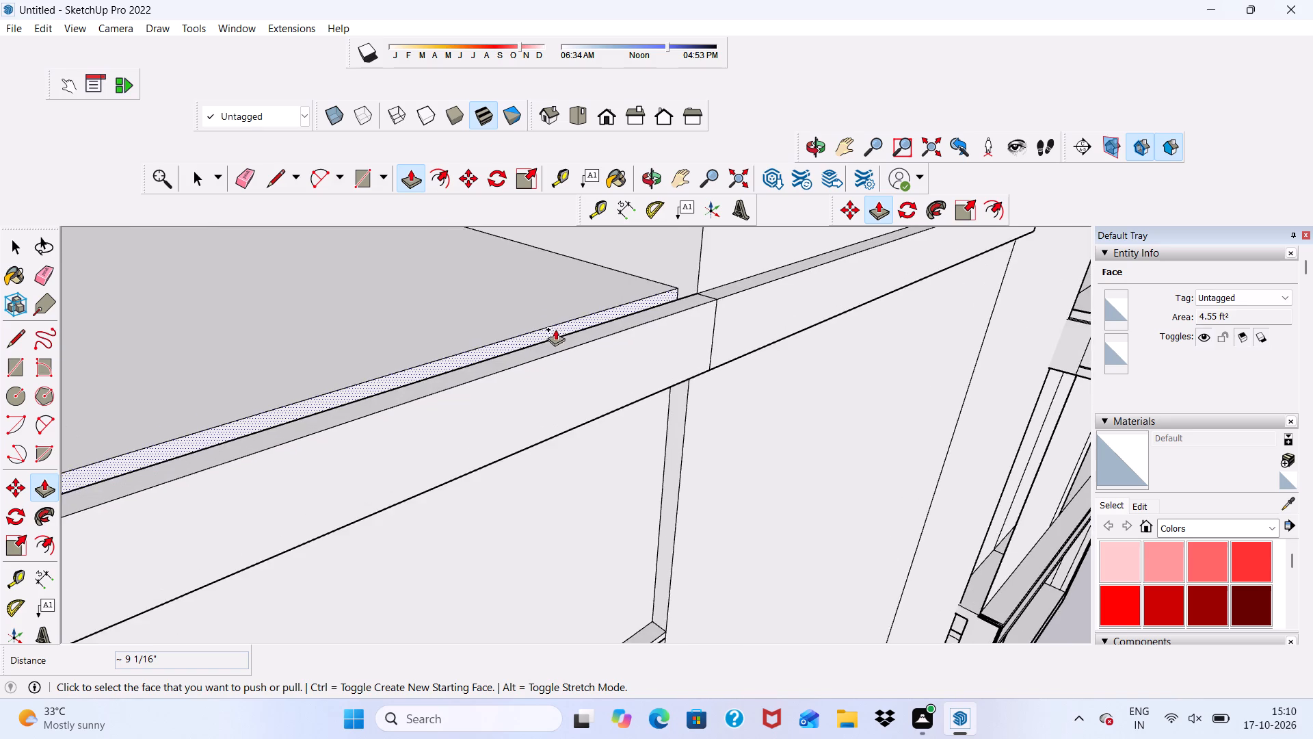
{"action": "scroll", "coordinate": [543, 333], "scroll_direction": "down", "scroll_amount": 1}
{"action": "middle_click_drag", "start_coordinate": [544, 335], "coordinate": [676, 306]}
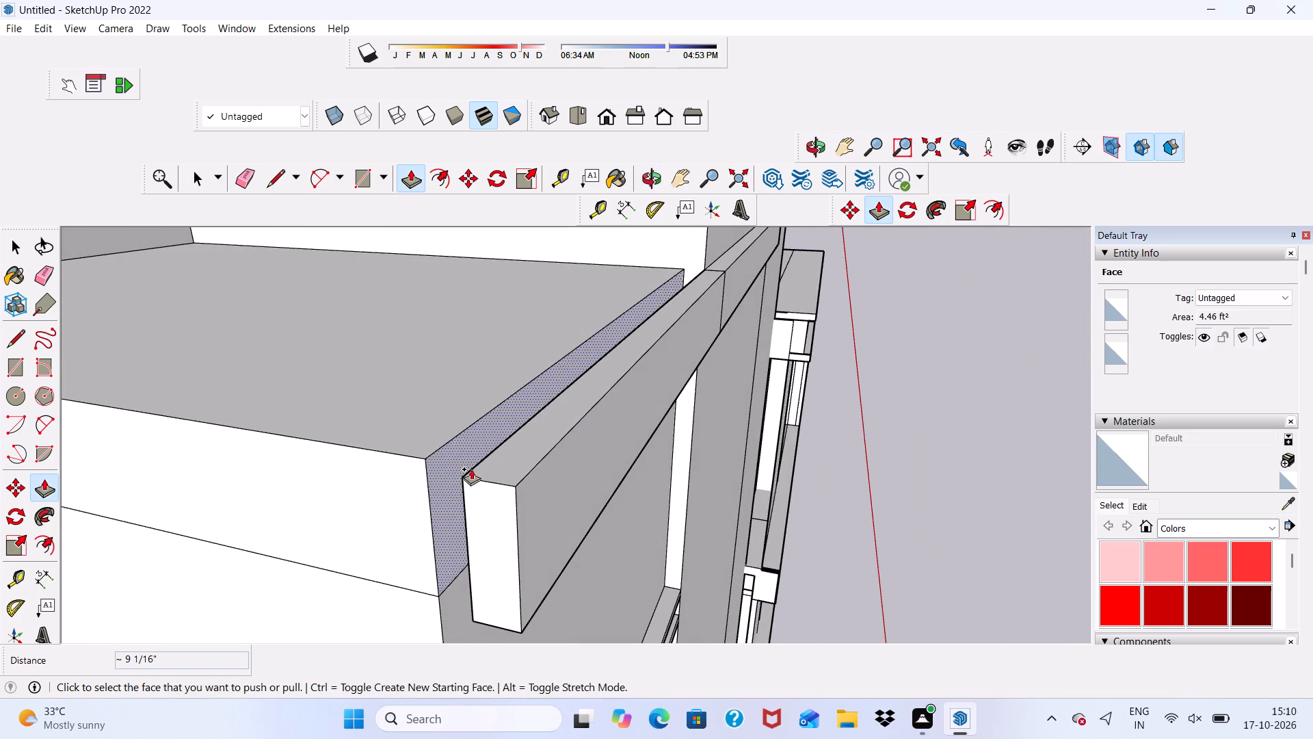
{"action": "middle_click_drag", "start_coordinate": [471, 469], "coordinate": [392, 334]}
{"action": "scroll", "coordinate": [356, 341], "scroll_direction": "up", "scroll_amount": 1}
{"action": "scroll", "coordinate": [340, 337], "scroll_direction": "down", "scroll_amount": 11}
{"action": "middle_click_drag", "start_coordinate": [570, 408], "coordinate": [576, 415]}
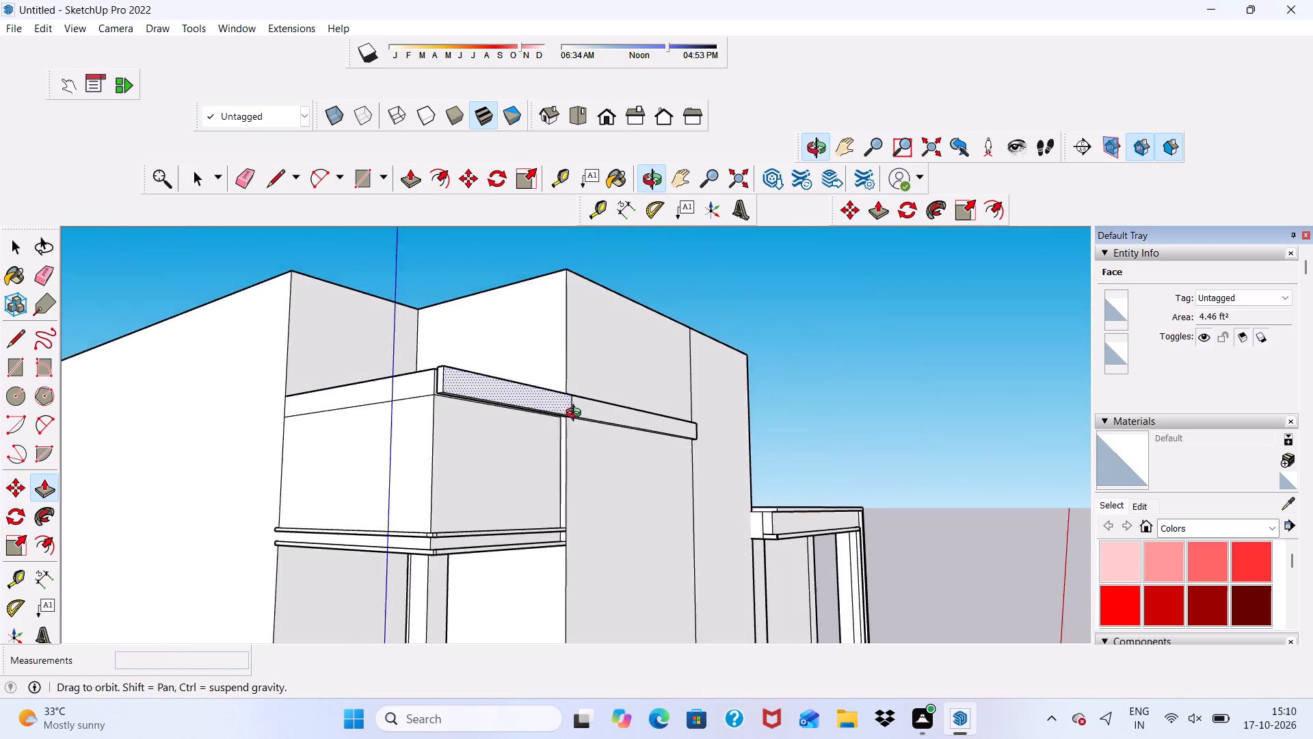
{"action": "middle_click_drag", "start_coordinate": [576, 415], "coordinate": [445, 489]}
{"action": "scroll", "coordinate": [315, 512], "scroll_direction": "up", "scroll_amount": 6}
{"action": "scroll", "coordinate": [350, 404], "scroll_direction": "up", "scroll_amount": 1}
{"action": "scroll", "coordinate": [360, 350], "scroll_direction": "down", "scroll_amount": 6}
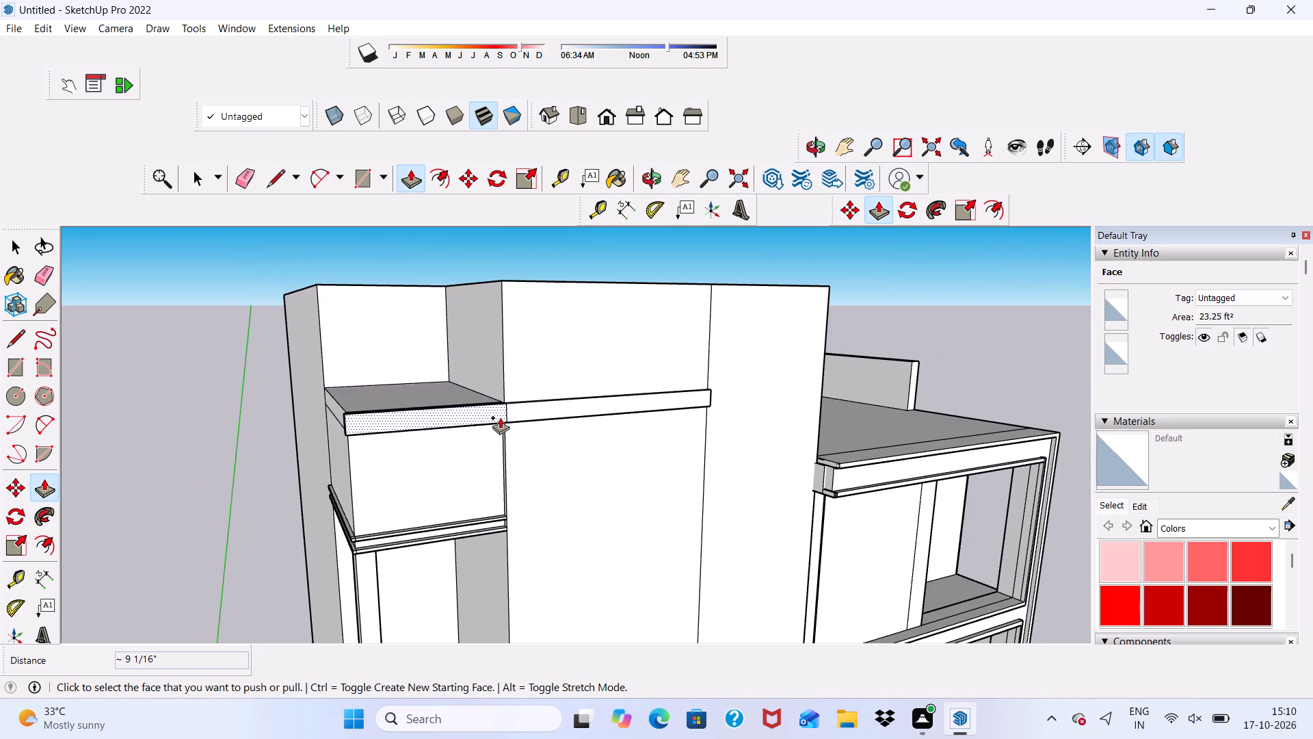
{"action": "middle_click_drag", "start_coordinate": [500, 417], "coordinate": [555, 410]}
{"action": "scroll", "coordinate": [0, 738], "scroll_direction": "down", "scroll_amount": 1}
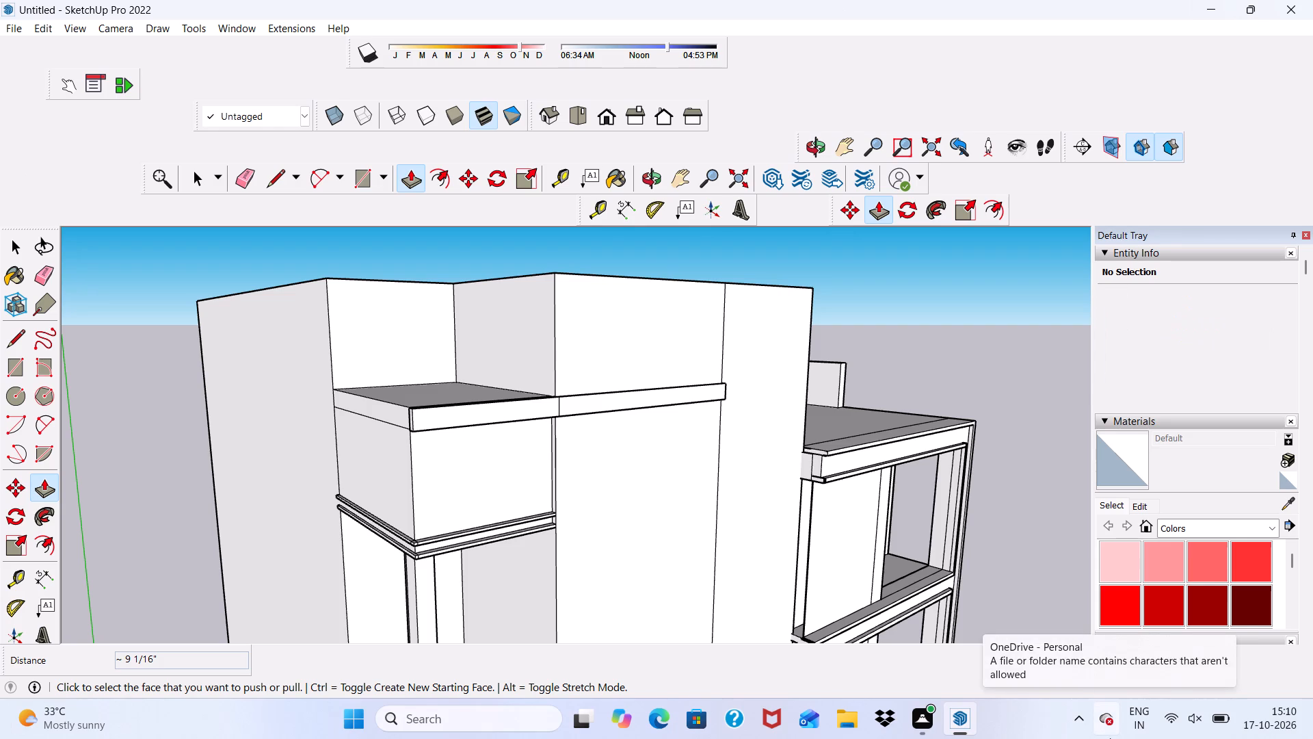
{"action": "scroll", "coordinate": [447, 486], "scroll_direction": "up", "scroll_amount": 4}
{"action": "scroll", "coordinate": [400, 435], "scroll_direction": "up", "scroll_amount": 4}
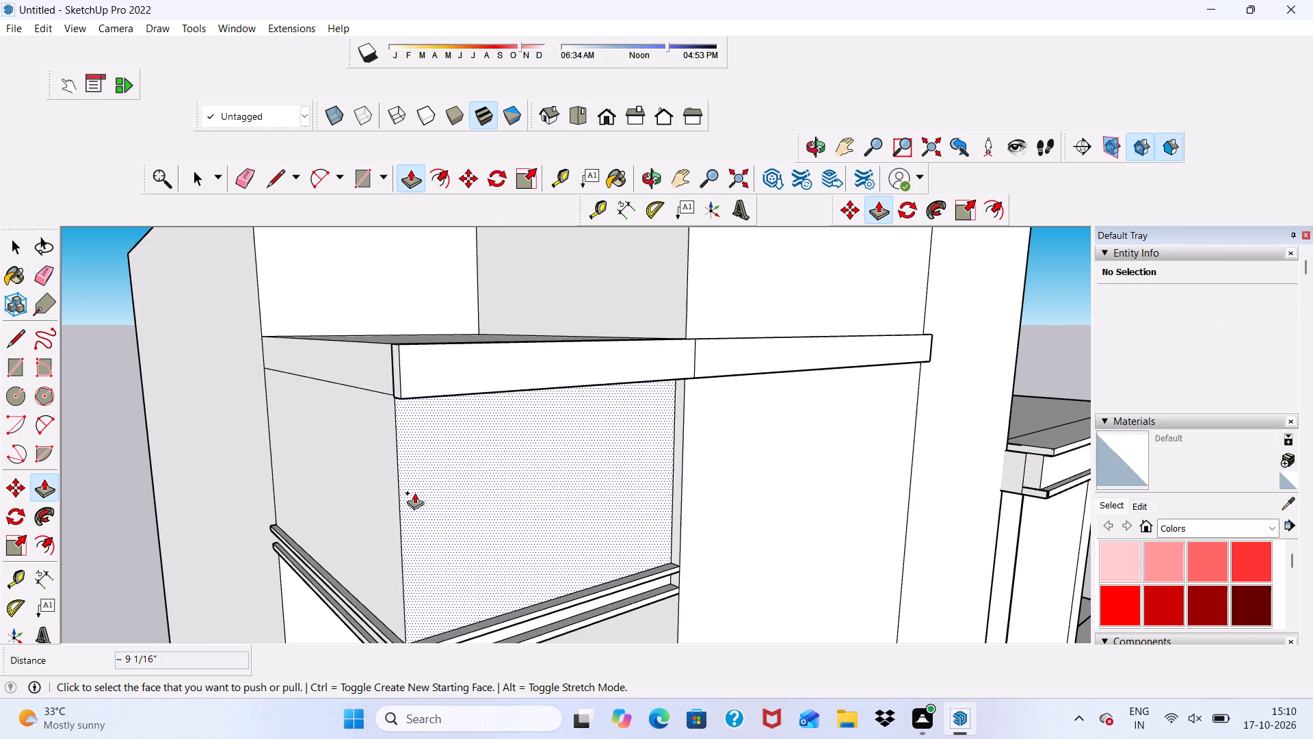
Push/pull the upper front strip of the balcony block outward by 4 1/2" towards the projecting band.
{"action": "middle_click_drag", "start_coordinate": [414, 495], "coordinate": [535, 588]}
{"action": "scroll", "coordinate": [613, 527], "scroll_direction": "up", "scroll_amount": 6}
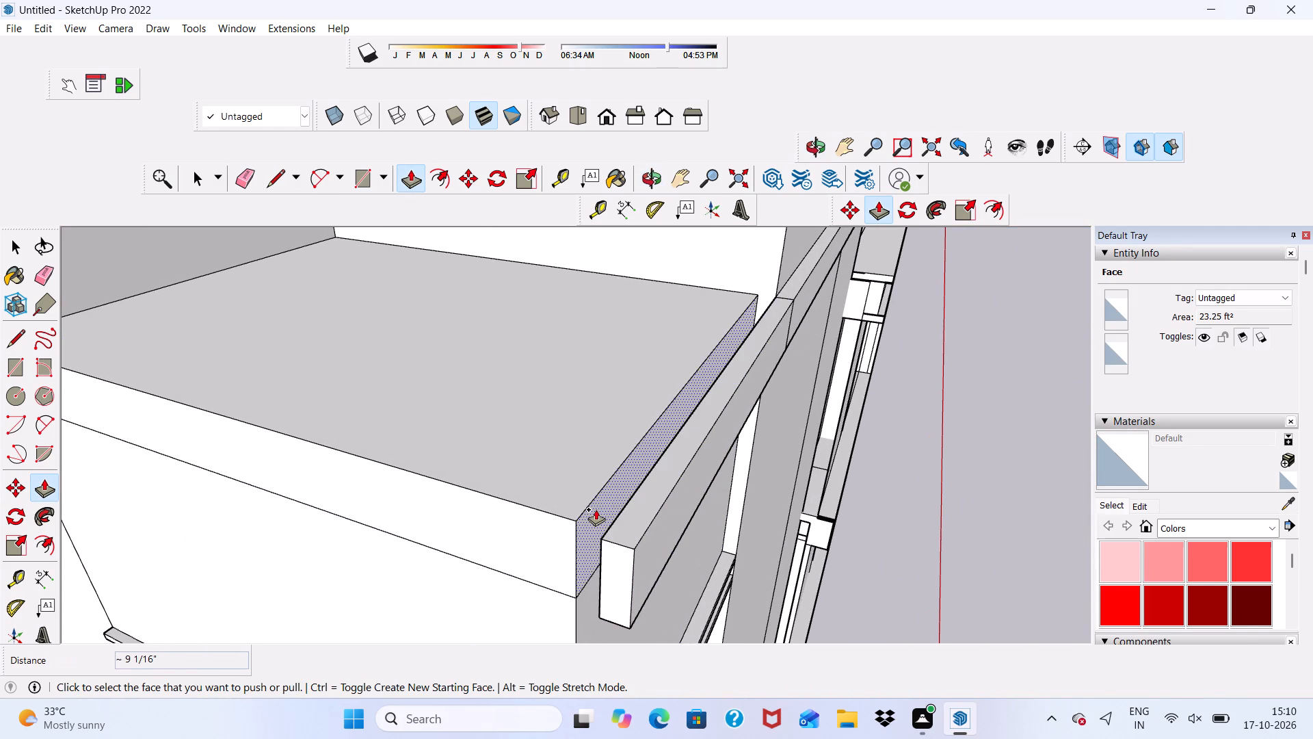
{"action": "left_click", "coordinate": [596, 509]}
{"action": "left_click", "coordinate": [616, 539]}
Push/pull the projecting band's end face slightly further out past the side of the balcony block.
{"action": "scroll", "coordinate": [577, 549], "scroll_direction": "down", "scroll_amount": 1}
{"action": "middle_click_drag", "start_coordinate": [579, 549], "coordinate": [619, 497]}
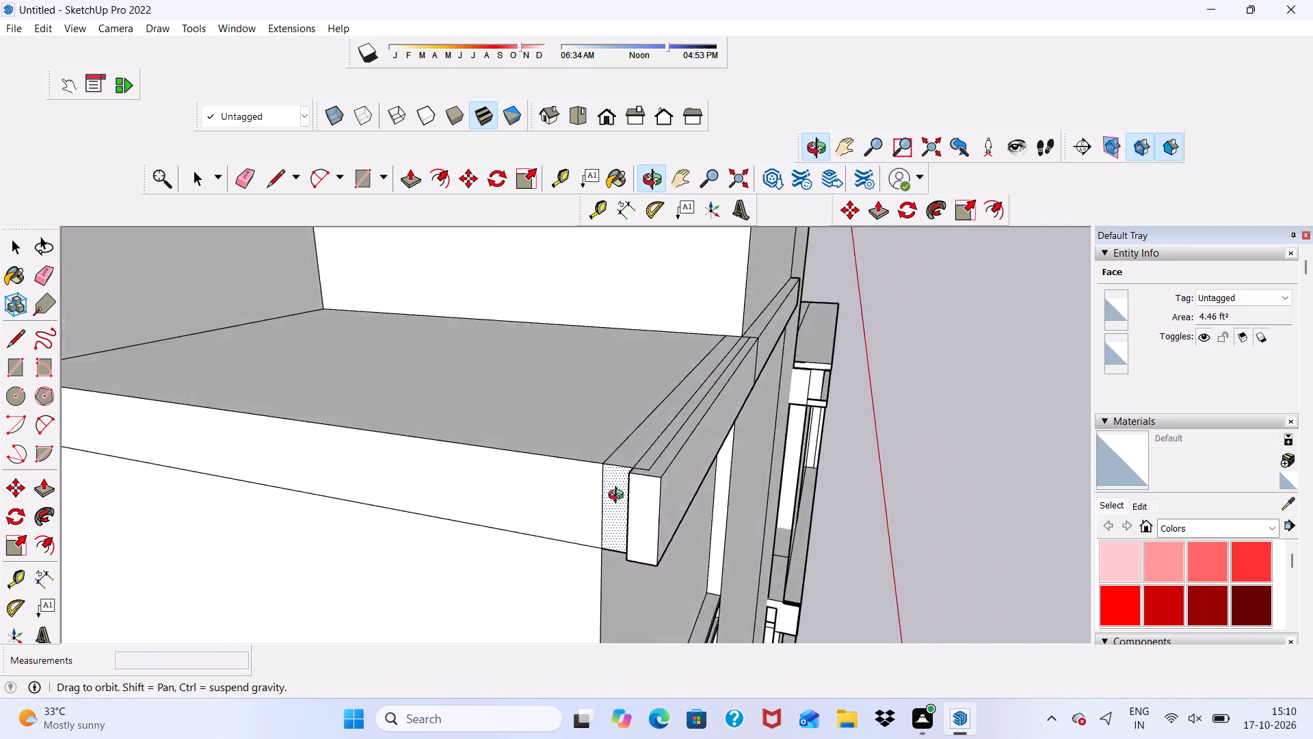
{"action": "middle_click_drag", "start_coordinate": [619, 497], "coordinate": [711, 517]}
{"action": "scroll", "coordinate": [750, 509], "scroll_direction": "up", "scroll_amount": 5}
{"action": "middle_click_drag", "start_coordinate": [695, 480], "coordinate": [772, 488]}
{"action": "scroll", "coordinate": [750, 472], "scroll_direction": "up", "scroll_amount": 6}
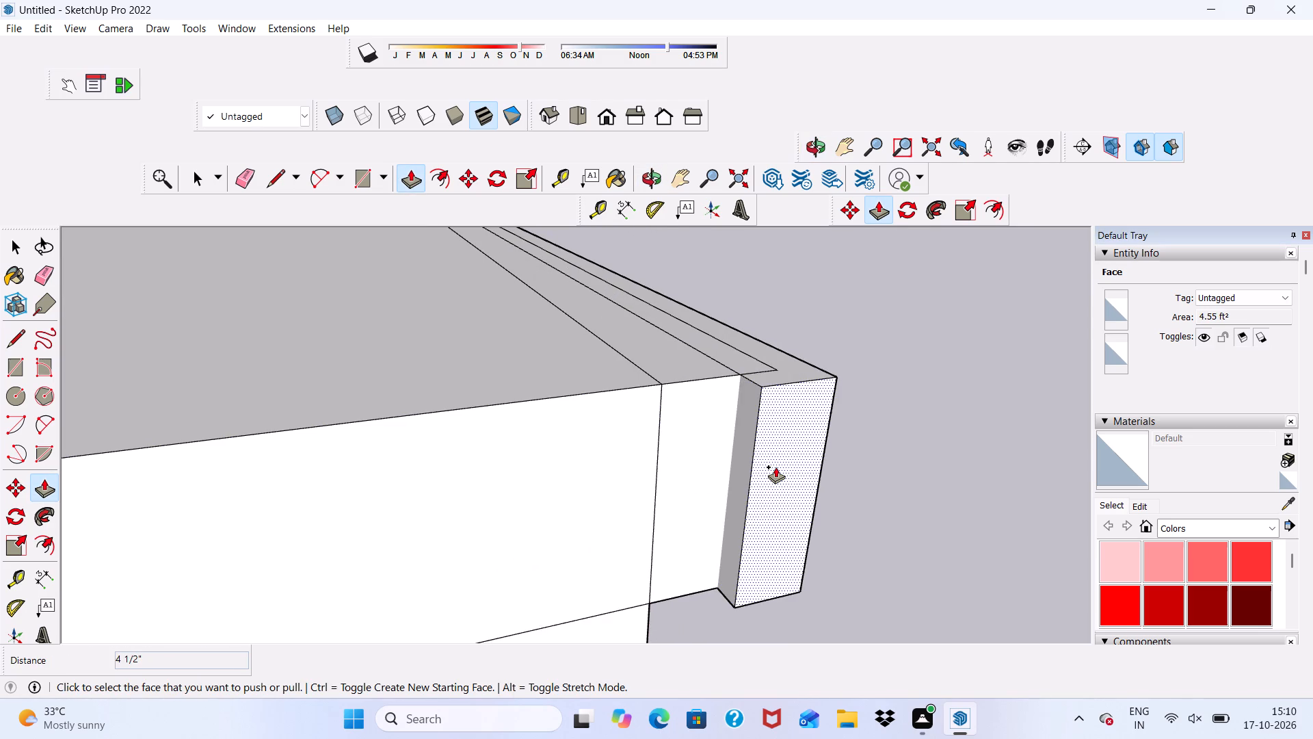
{"action": "left_click", "coordinate": [775, 467]}
{"action": "left_click", "coordinate": [782, 483]}
Erase the leftover seam edges on the inner side and top of the band's extended end.
{"action": "key", "text": "space"}
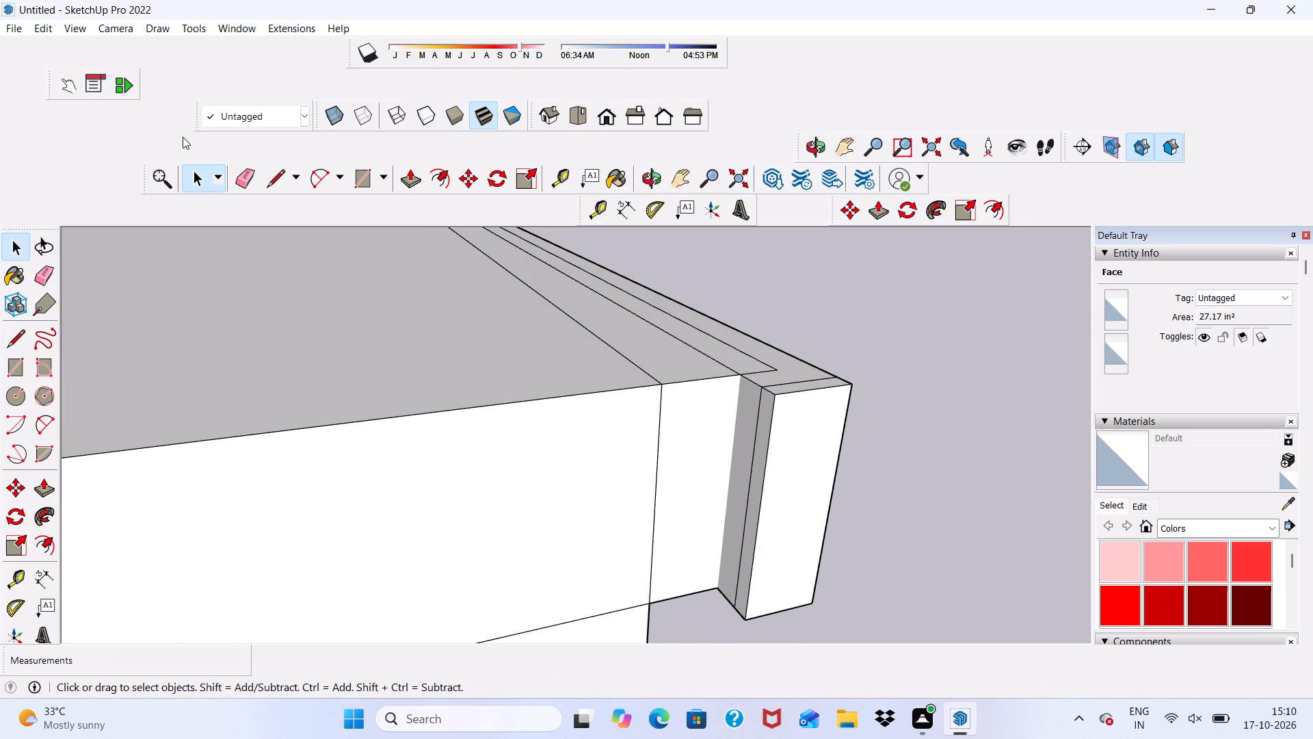
{"action": "left_click", "coordinate": [243, 177]}
{"action": "scroll", "coordinate": [704, 534], "scroll_direction": "up", "scroll_amount": 4}
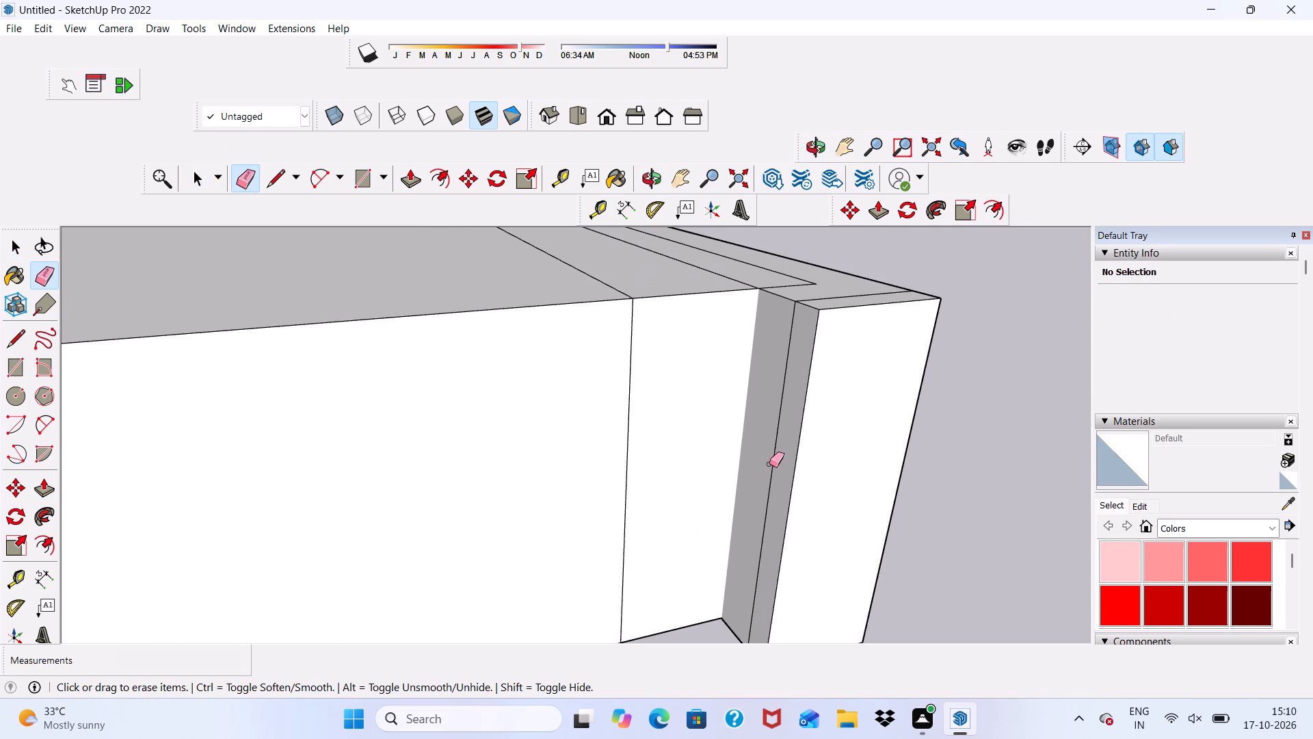
{"action": "left_click_drag", "start_coordinate": [769, 464], "coordinate": [783, 483]}
{"action": "middle_click_drag", "start_coordinate": [786, 486], "coordinate": [669, 518]}
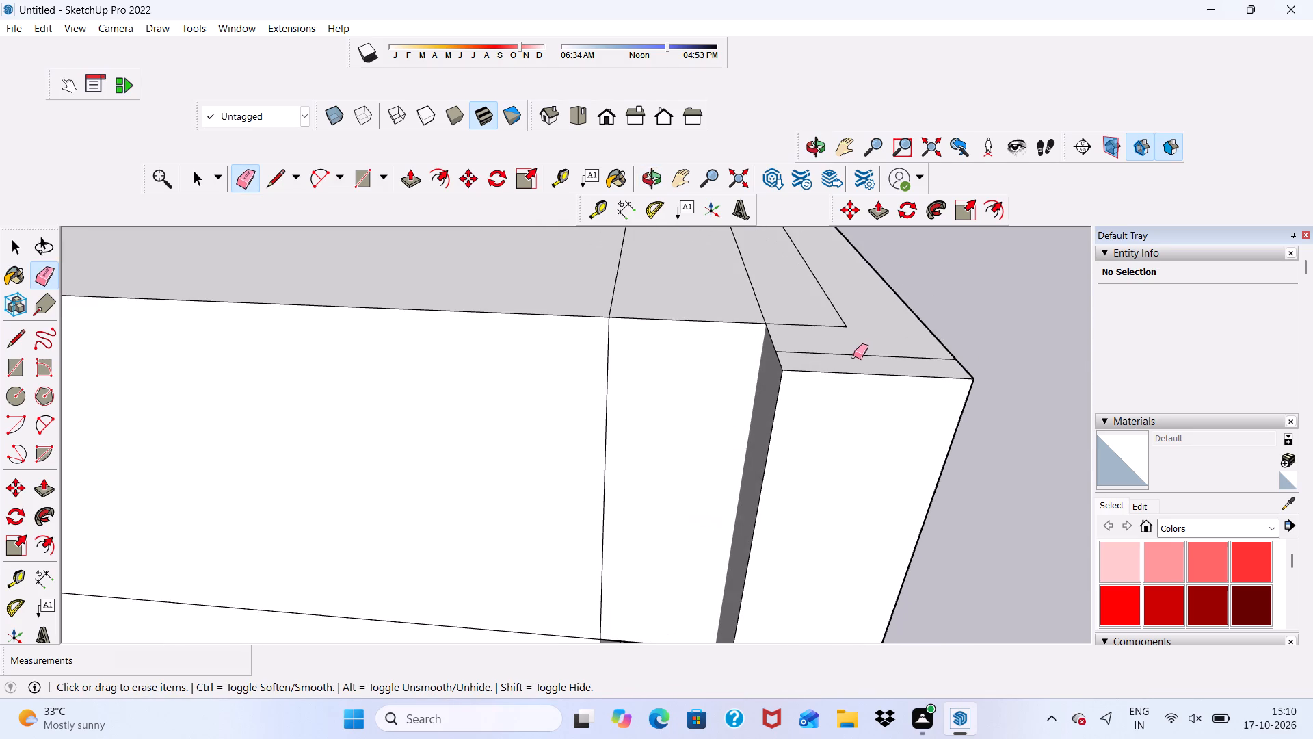
{"action": "left_click", "coordinate": [853, 356]}
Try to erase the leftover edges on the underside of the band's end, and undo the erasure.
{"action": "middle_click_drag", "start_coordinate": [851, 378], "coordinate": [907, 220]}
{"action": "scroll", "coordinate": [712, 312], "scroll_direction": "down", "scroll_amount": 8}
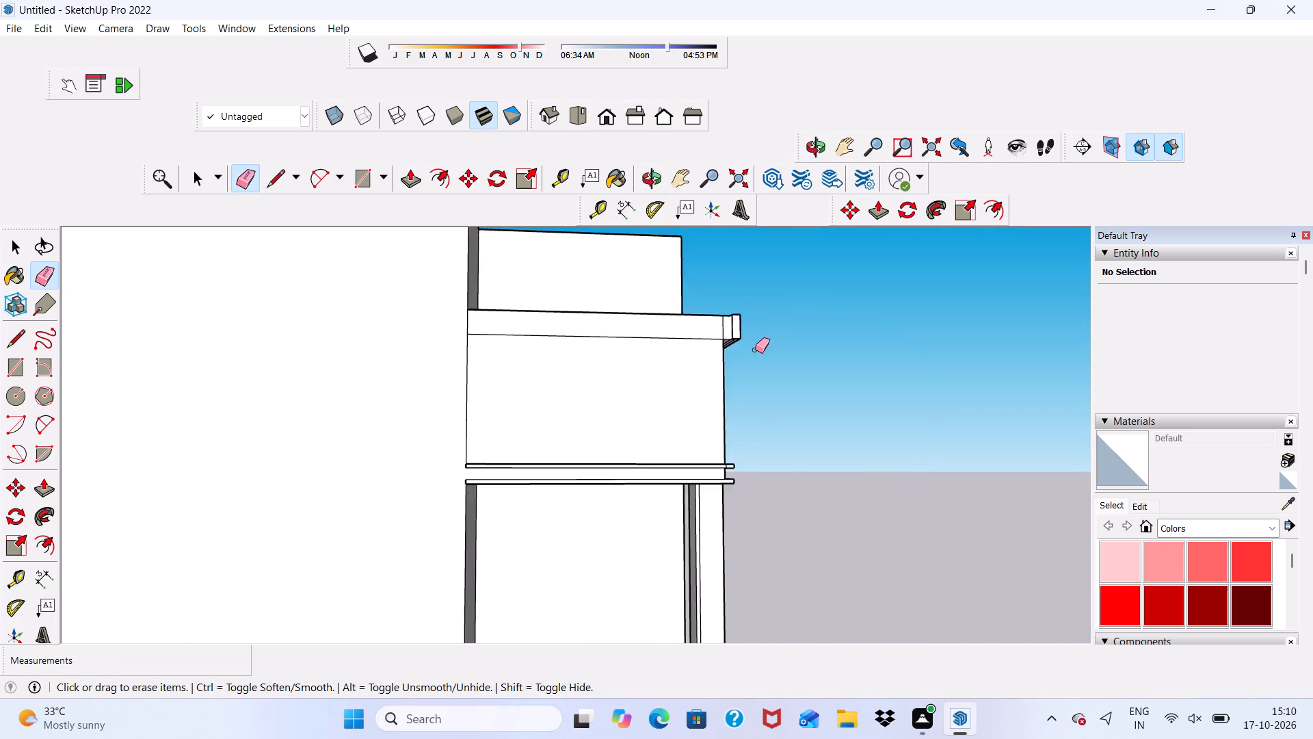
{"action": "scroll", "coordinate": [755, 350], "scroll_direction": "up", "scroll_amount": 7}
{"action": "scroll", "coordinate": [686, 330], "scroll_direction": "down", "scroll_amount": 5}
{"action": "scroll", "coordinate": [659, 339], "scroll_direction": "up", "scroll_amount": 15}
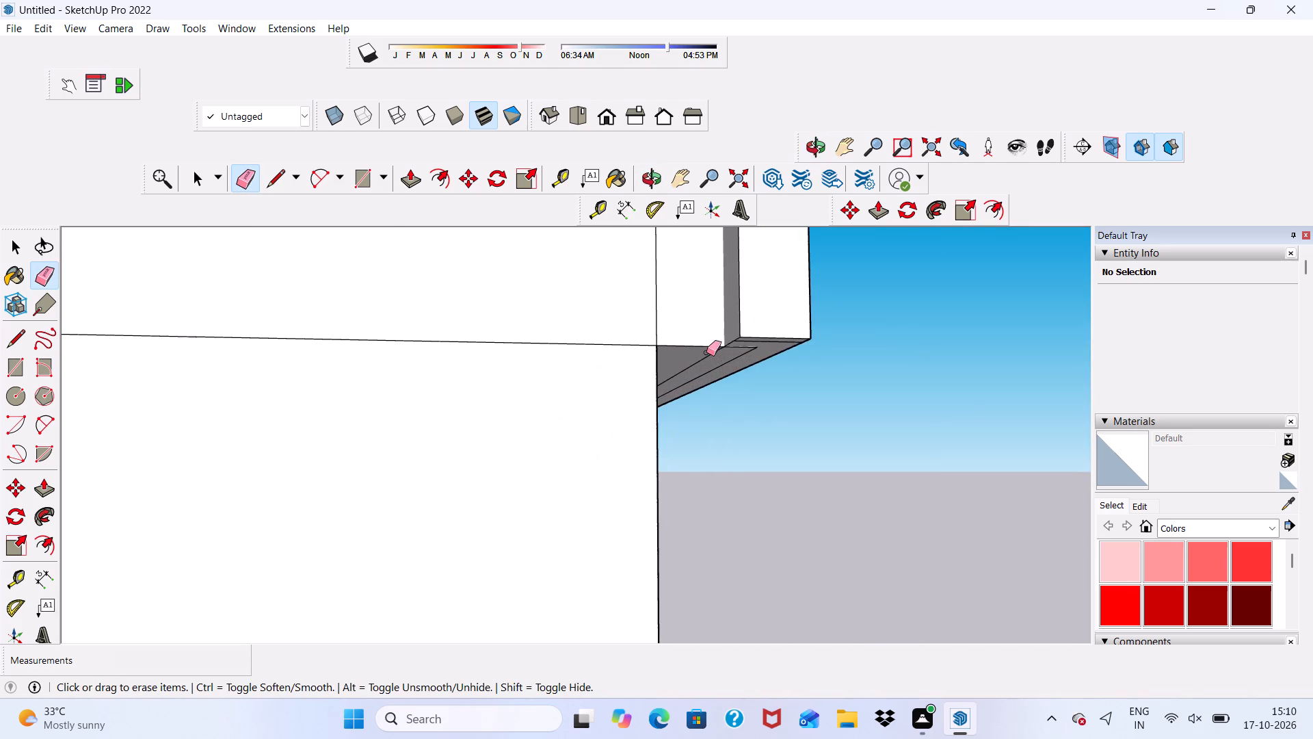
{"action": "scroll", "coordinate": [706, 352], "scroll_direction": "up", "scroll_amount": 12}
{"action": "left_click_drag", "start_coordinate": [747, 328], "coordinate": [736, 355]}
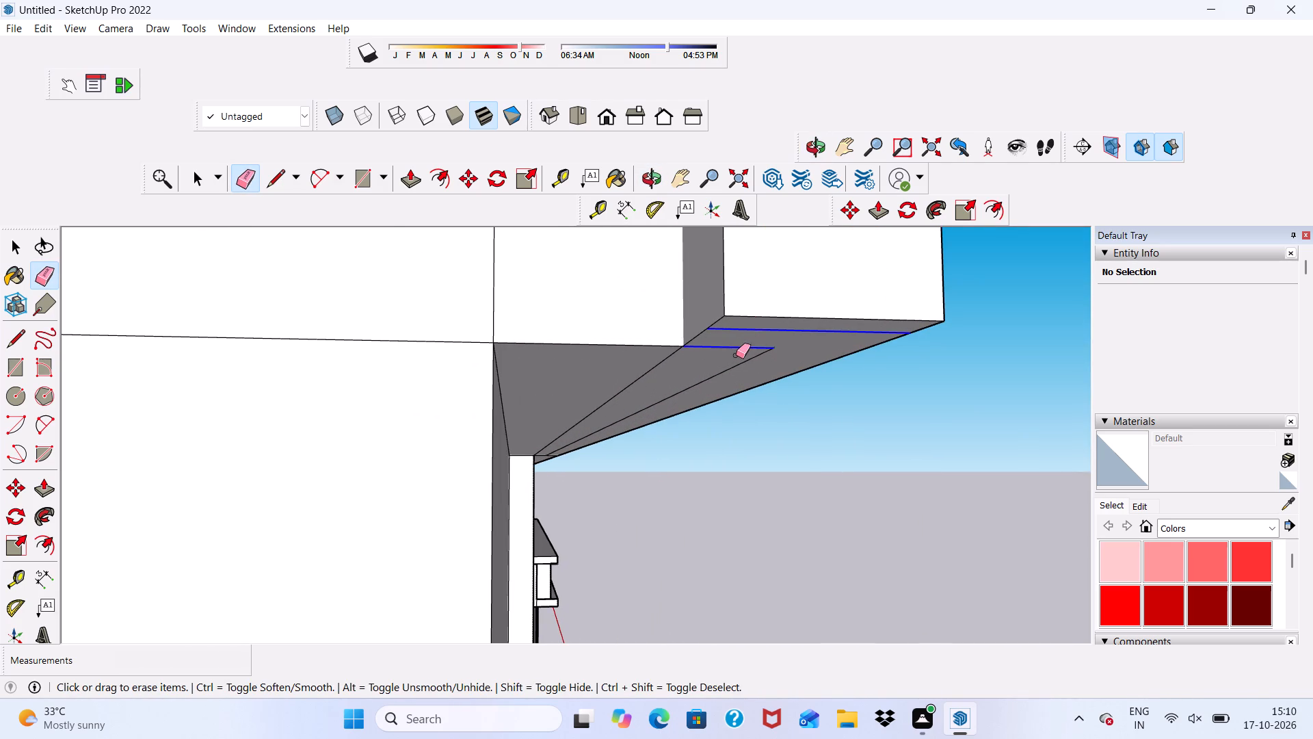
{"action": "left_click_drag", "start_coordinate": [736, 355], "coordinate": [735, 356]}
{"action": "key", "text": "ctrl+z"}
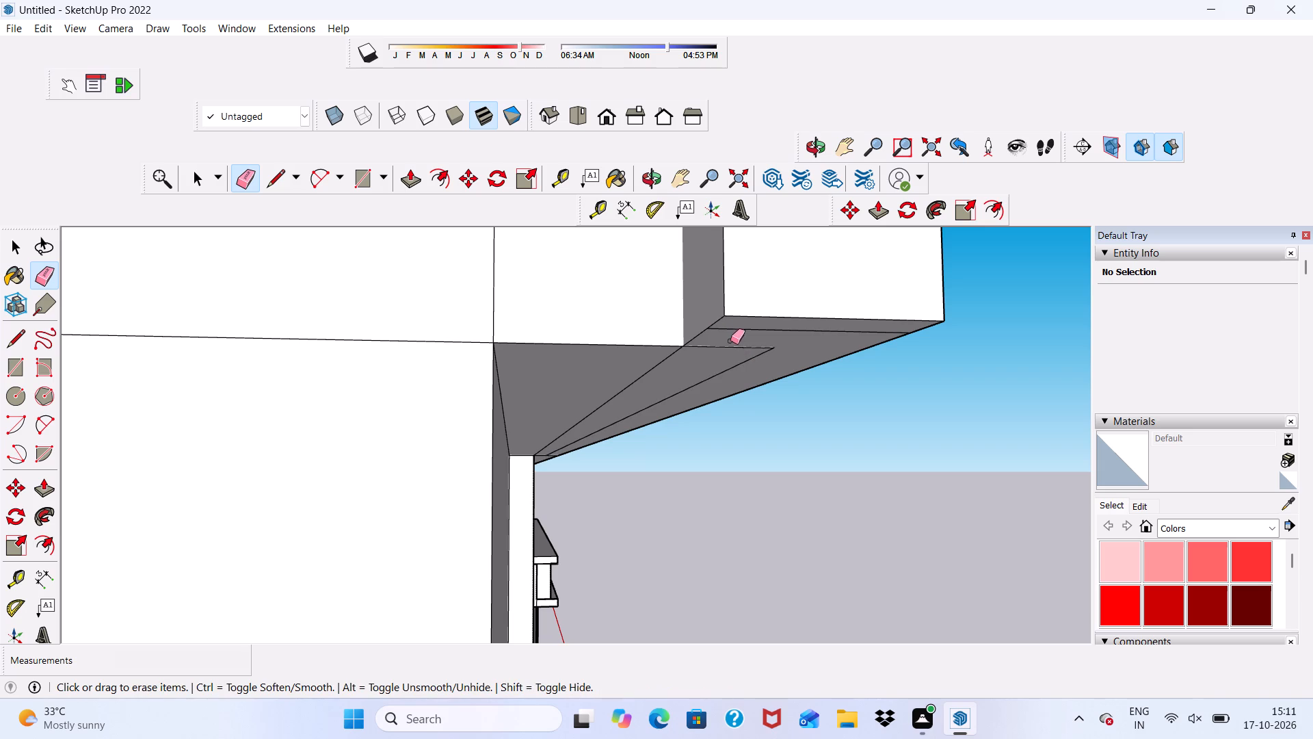
Push/pull the inner face of the band's overhanging end along the balcony's side to the wall, about 8' 2 9/16".
{"action": "key", "text": "space"}
{"action": "scroll", "coordinate": [663, 336], "scroll_direction": "up", "scroll_amount": 1}
{"action": "left_click", "coordinate": [700, 289]}
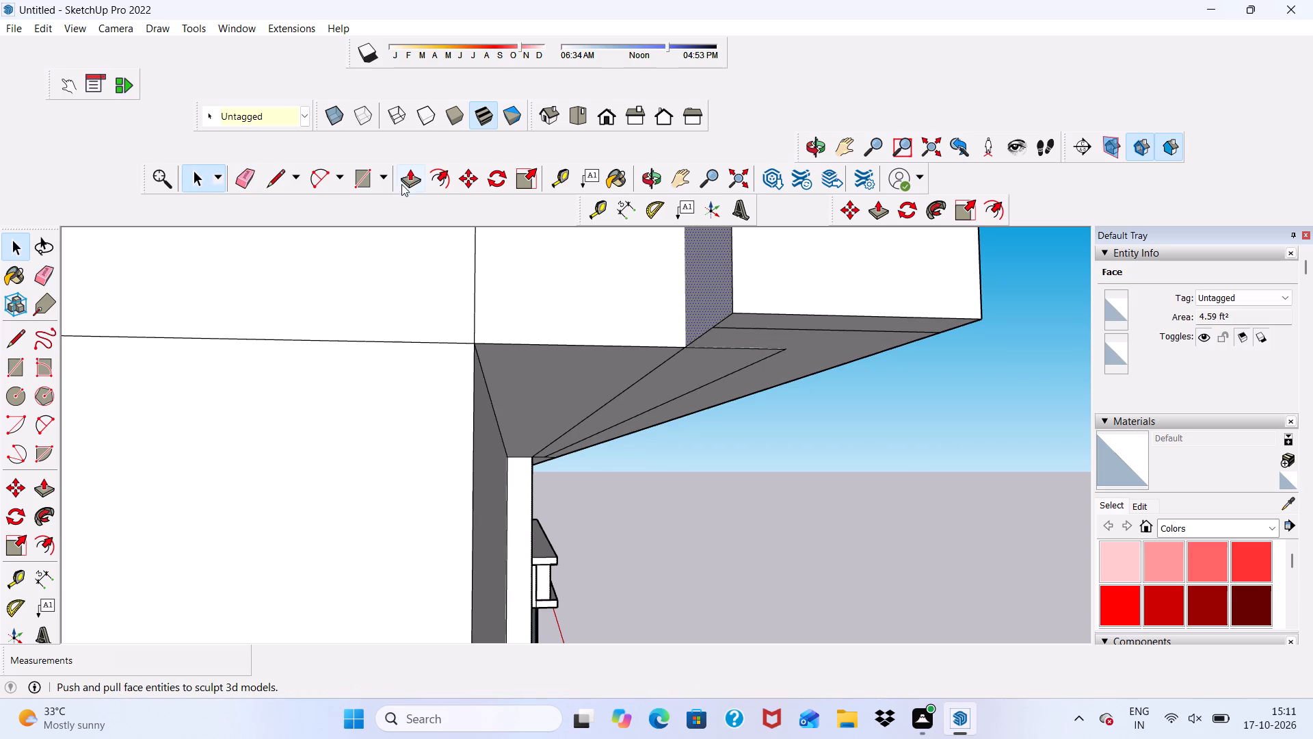
{"action": "left_click", "coordinate": [409, 179]}
{"action": "left_click", "coordinate": [706, 267]}
{"action": "scroll", "coordinate": [426, 350], "scroll_direction": "down", "scroll_amount": 5}
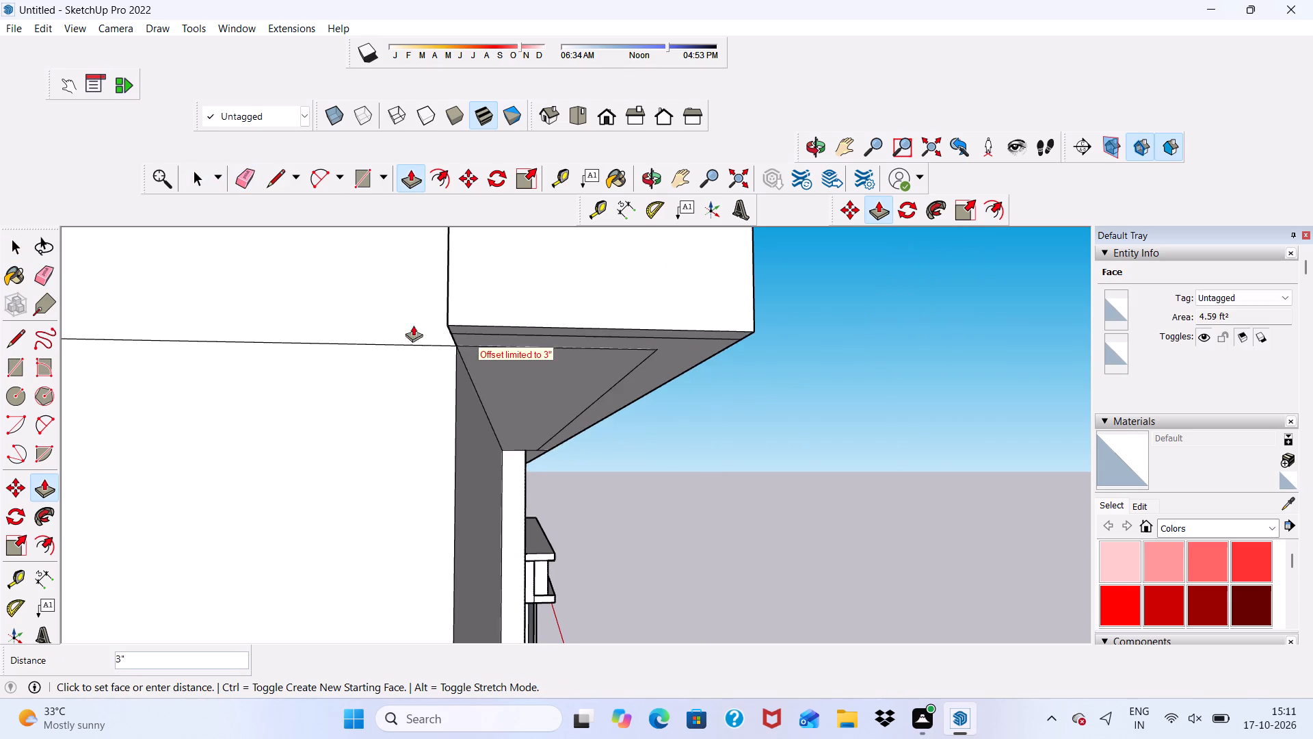
{"action": "scroll", "coordinate": [299, 328], "scroll_direction": "down", "scroll_amount": 7}
{"action": "scroll", "coordinate": [223, 333], "scroll_direction": "down", "scroll_amount": 11}
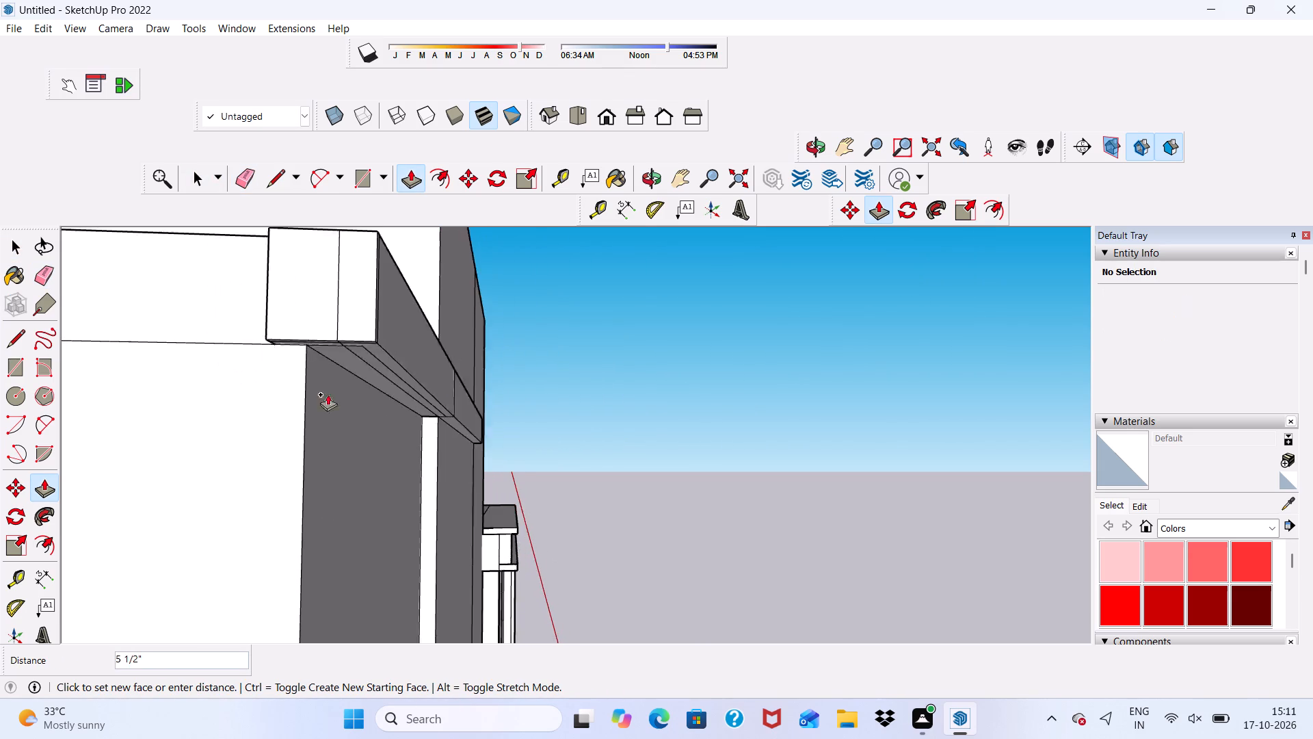
{"action": "scroll", "coordinate": [328, 394], "scroll_direction": "down", "scroll_amount": 9}
{"action": "scroll", "coordinate": [168, 333], "scroll_direction": "up", "scroll_amount": 3}
{"action": "scroll", "coordinate": [165, 333], "scroll_direction": "down", "scroll_amount": 20}
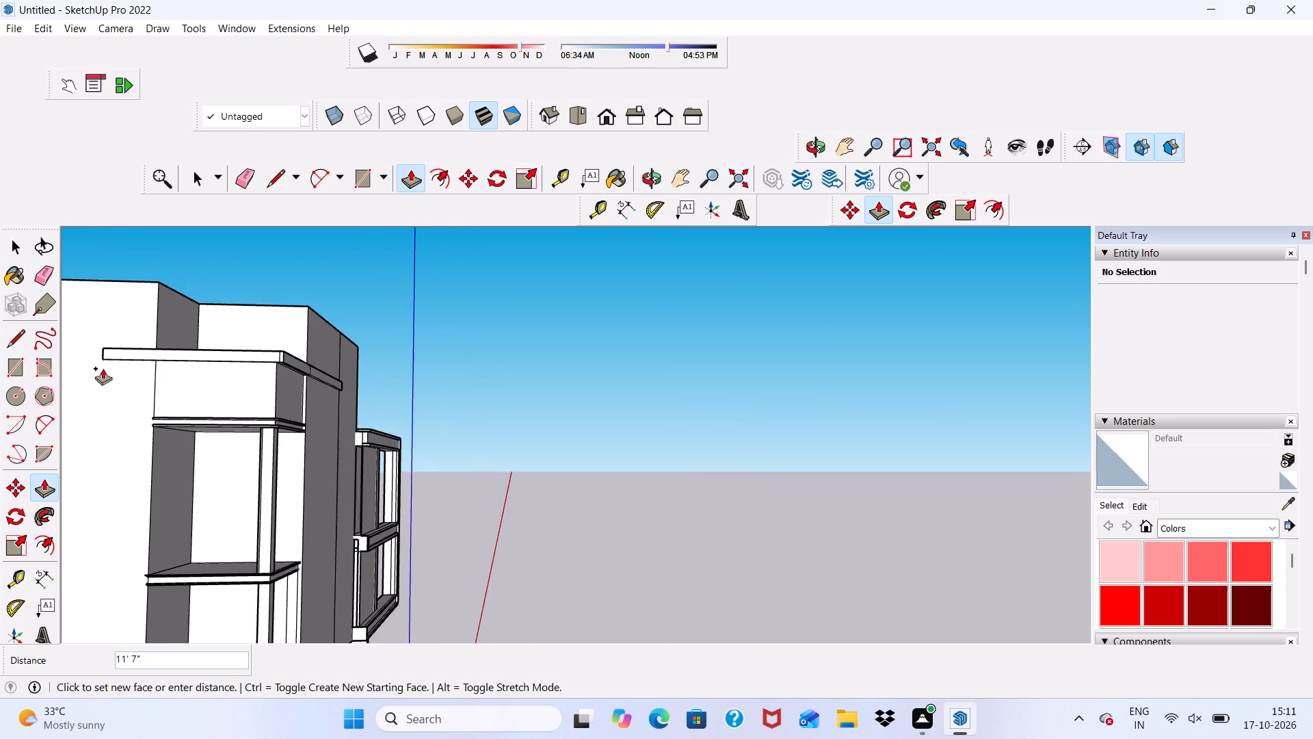
{"action": "scroll", "coordinate": [101, 367], "scroll_direction": "up", "scroll_amount": 6}
{"action": "scroll", "coordinate": [214, 354], "scroll_direction": "up", "scroll_amount": 8}
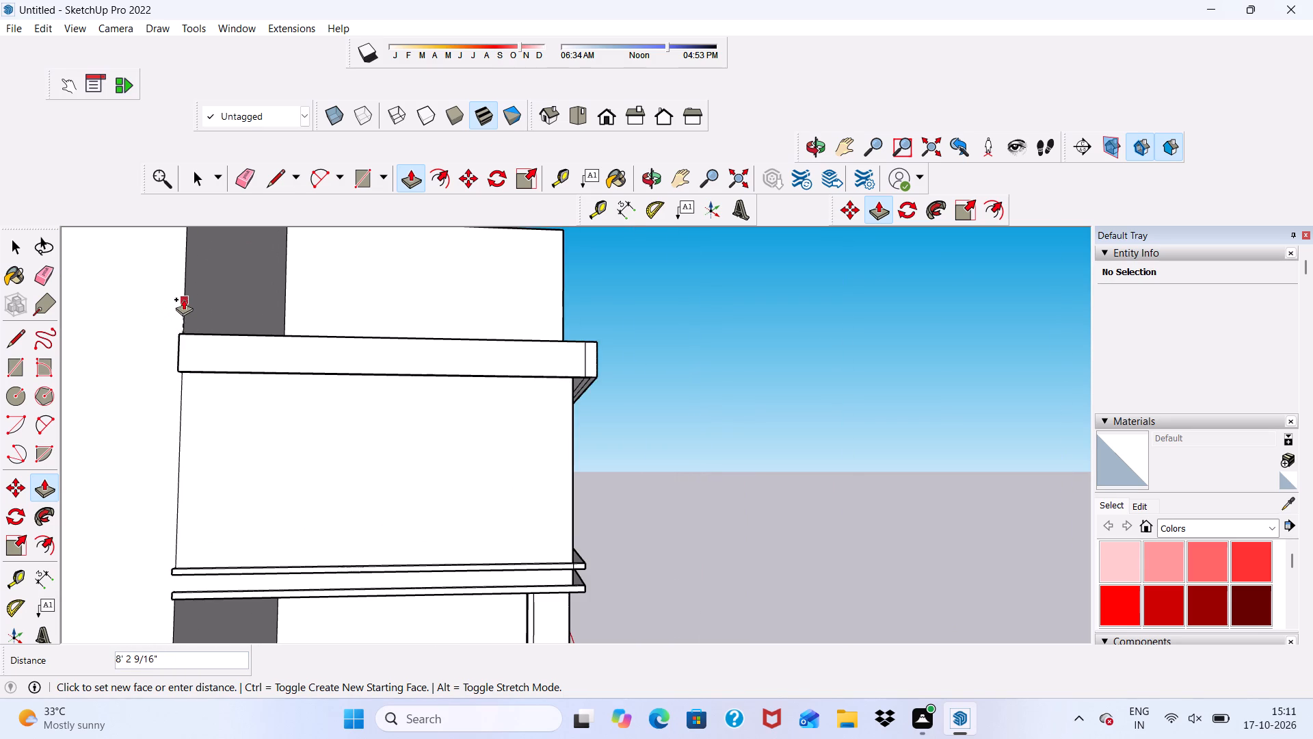
{"action": "left_click", "coordinate": [184, 298]}
Erase the leftover parallel edges on top of the balcony block, along the inside of the projecting band.
{"action": "scroll", "coordinate": [346, 384], "scroll_direction": "down", "scroll_amount": 1}
{"action": "middle_click_drag", "start_coordinate": [367, 385], "coordinate": [116, 499]}
{"action": "scroll", "coordinate": [546, 372], "scroll_direction": "up", "scroll_amount": 11}
{"action": "key", "text": "space"}
{"action": "middle_click_drag", "start_coordinate": [552, 377], "coordinate": [473, 444]}
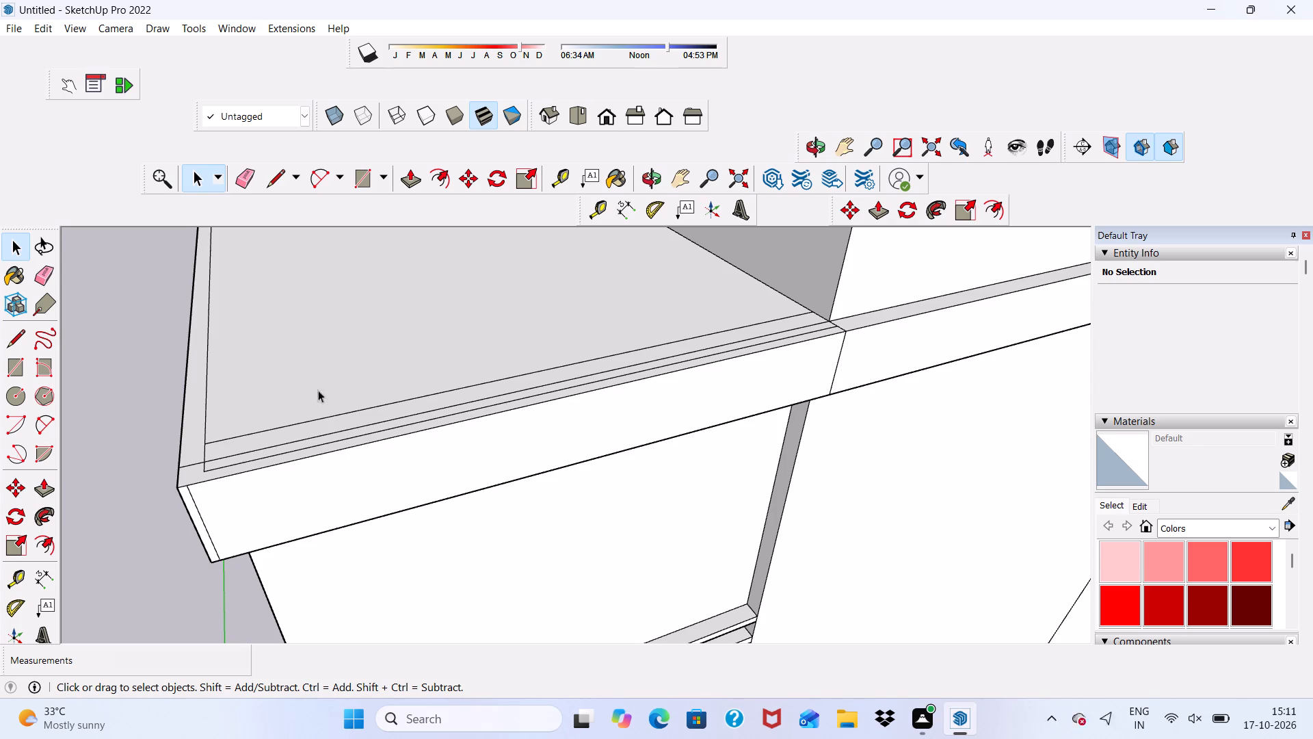
{"action": "left_click", "coordinate": [241, 175]}
{"action": "scroll", "coordinate": [216, 415], "scroll_direction": "up", "scroll_amount": 1}
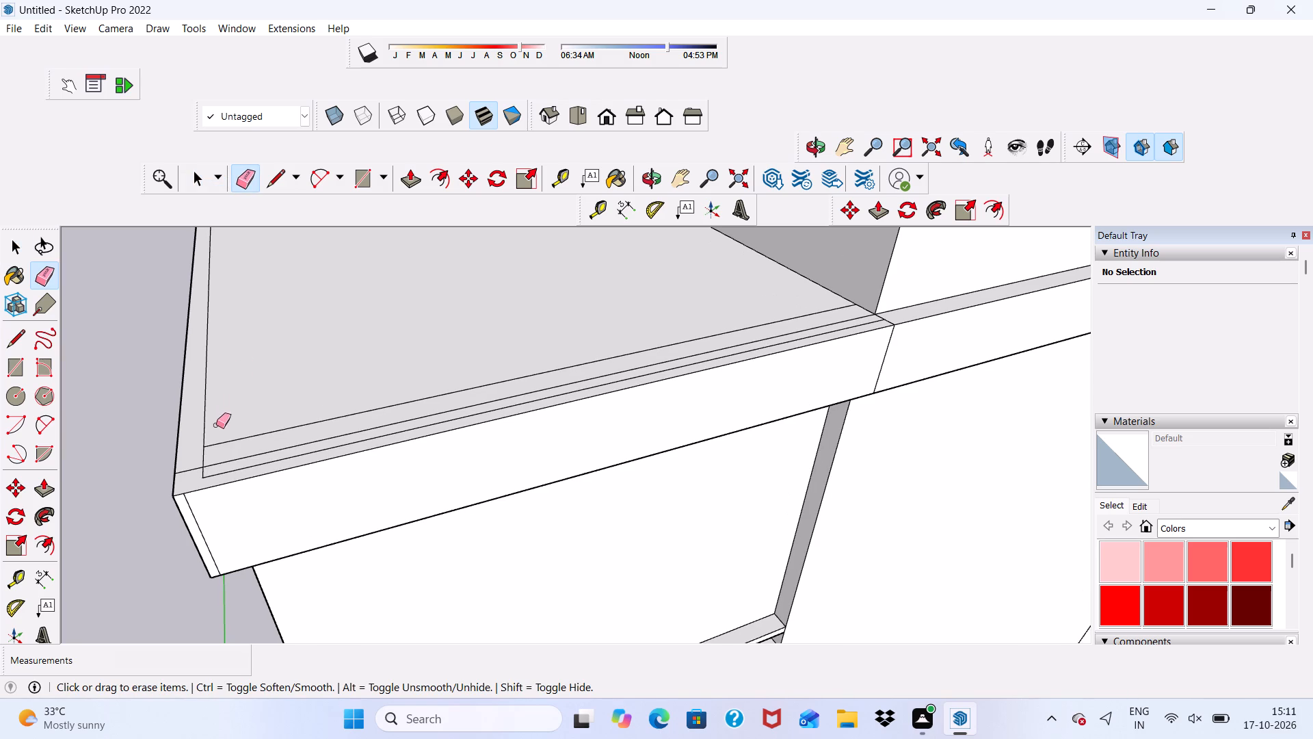
{"action": "left_click_drag", "start_coordinate": [207, 437], "coordinate": [218, 471]}
{"action": "left_click", "coordinate": [202, 442]}
{"action": "left_click", "coordinate": [204, 449]}
{"action": "left_click_drag", "start_coordinate": [204, 454], "coordinate": [195, 465]}
{"action": "left_click_drag", "start_coordinate": [191, 469], "coordinate": [189, 478]}
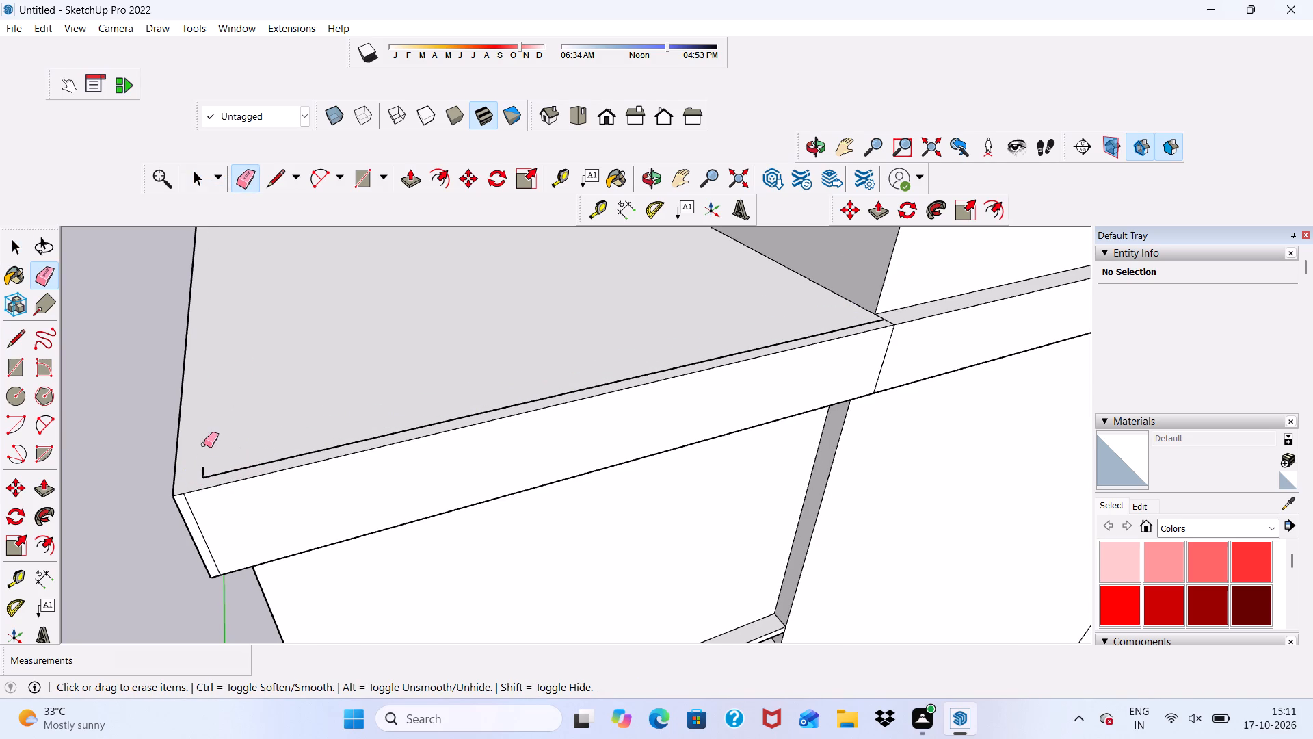
{"action": "left_click", "coordinate": [204, 469]}
{"action": "left_click", "coordinate": [211, 476]}
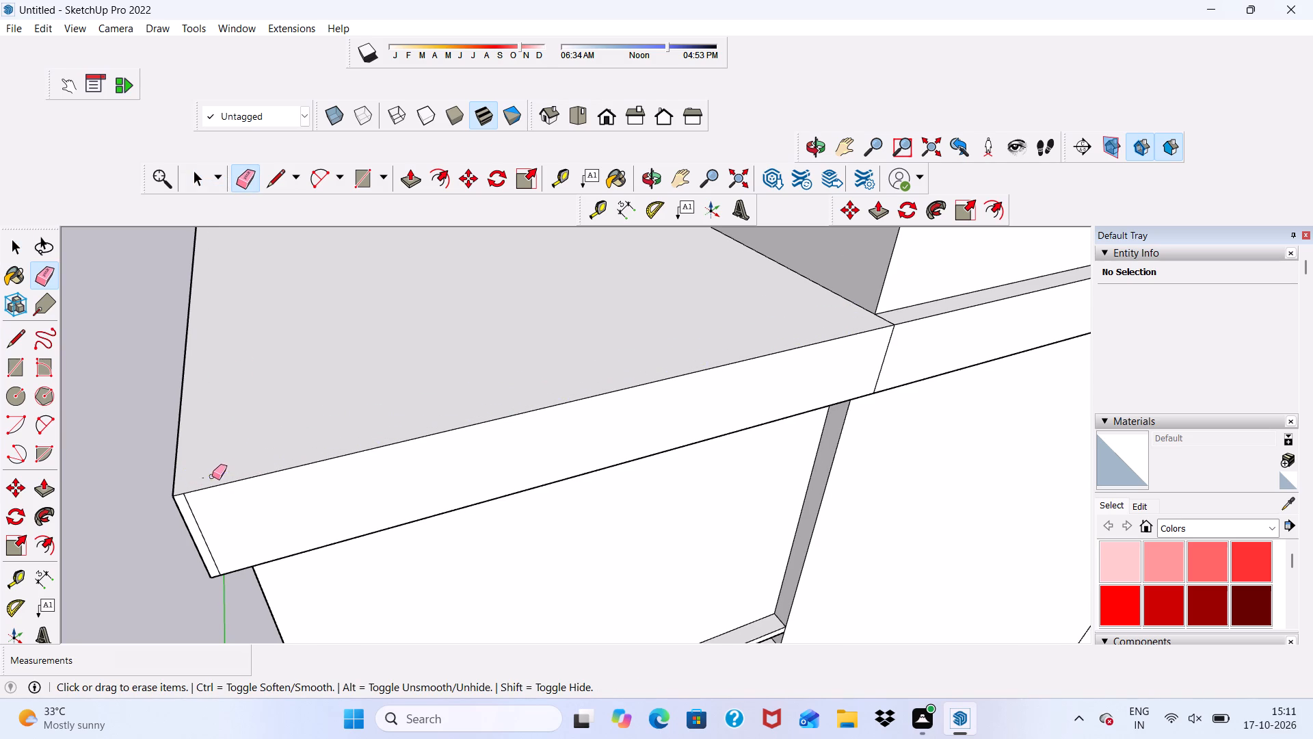
Erase the vertical seam on the band's front face next to the balcony's outer corner.
{"action": "scroll", "coordinate": [215, 406], "scroll_direction": "down", "scroll_amount": 6}
{"action": "middle_click_drag", "start_coordinate": [284, 521], "coordinate": [291, 459]}
{"action": "scroll", "coordinate": [226, 387], "scroll_direction": "up", "scroll_amount": 5}
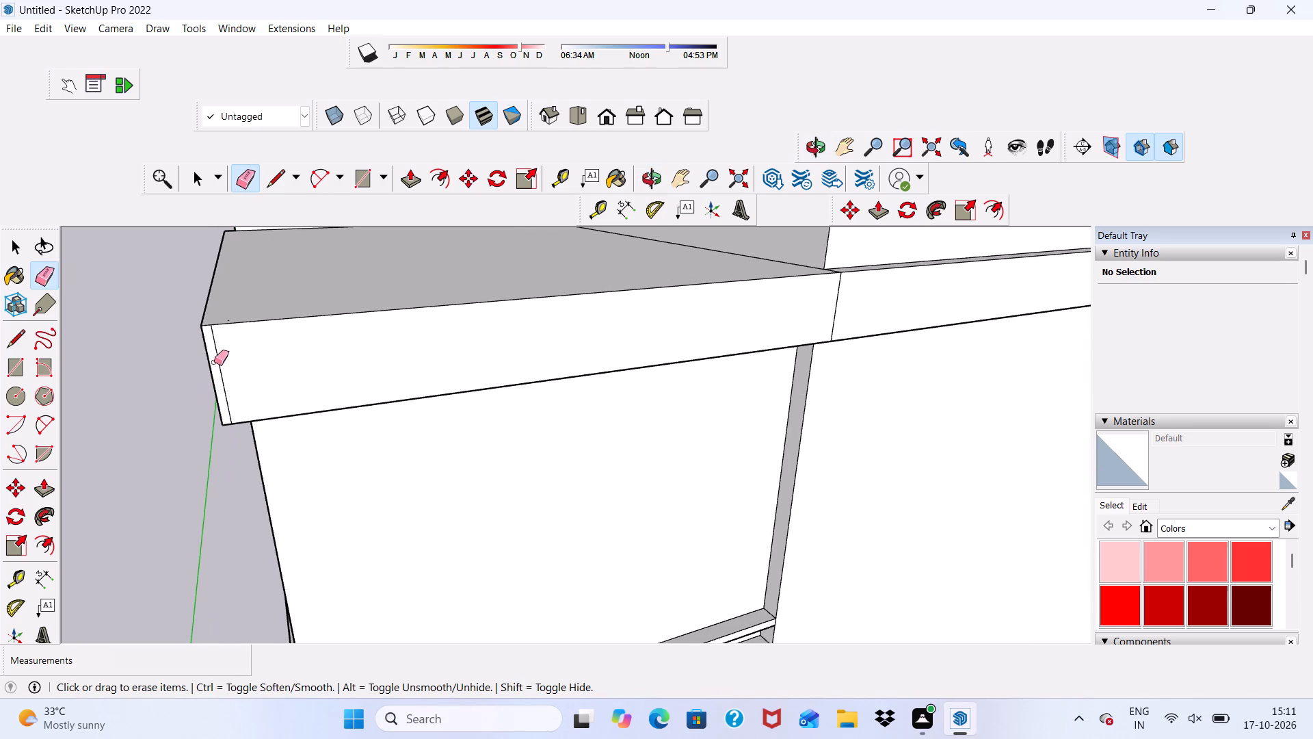
{"action": "left_click", "coordinate": [213, 359]}
{"action": "scroll", "coordinate": [243, 405], "scroll_direction": "down", "scroll_amount": 1}
{"action": "scroll", "coordinate": [232, 397], "scroll_direction": "up", "scroll_amount": 5}
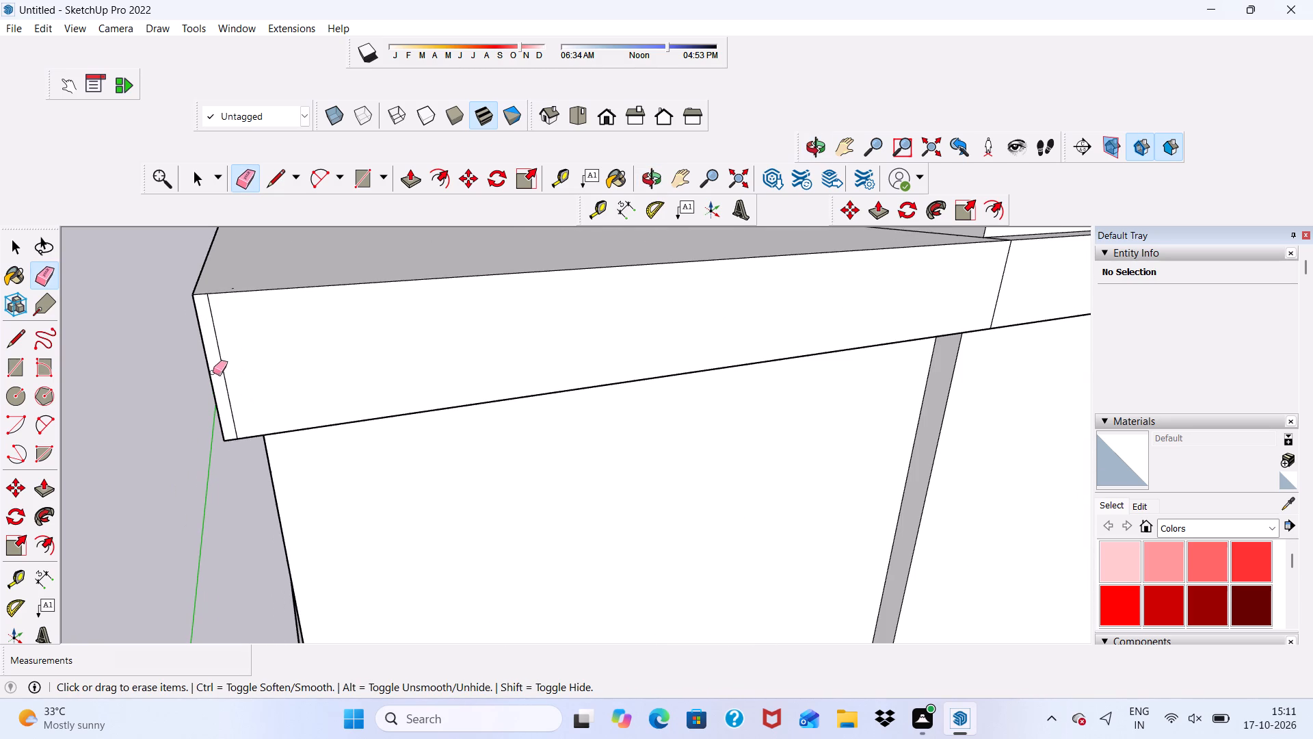
{"action": "left_click_drag", "start_coordinate": [226, 363], "coordinate": [220, 373]}
Erase the leftover edges on the underside of the band along the balcony's front and outer side.
{"action": "middle_click_drag", "start_coordinate": [345, 462], "coordinate": [375, 258]}
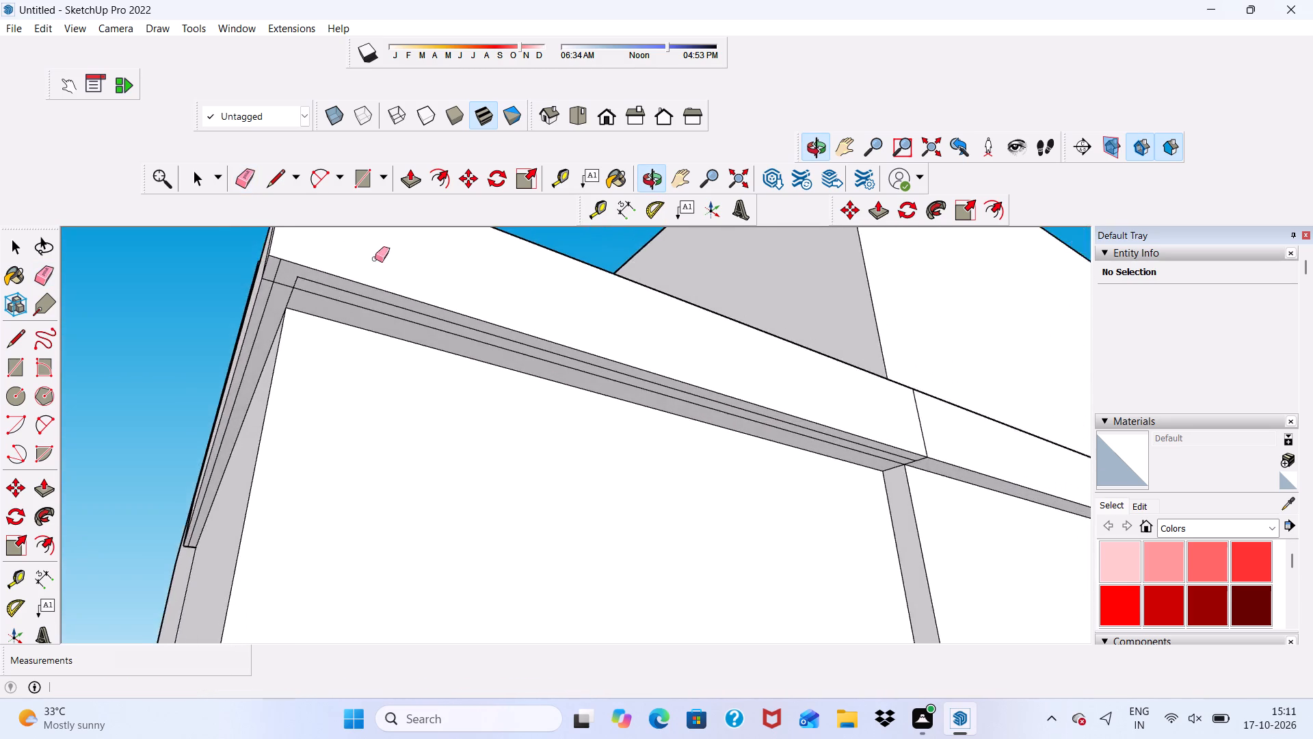
{"action": "scroll", "coordinate": [370, 287], "scroll_direction": "up", "scroll_amount": 5}
{"action": "left_click_drag", "start_coordinate": [363, 298], "coordinate": [361, 317]}
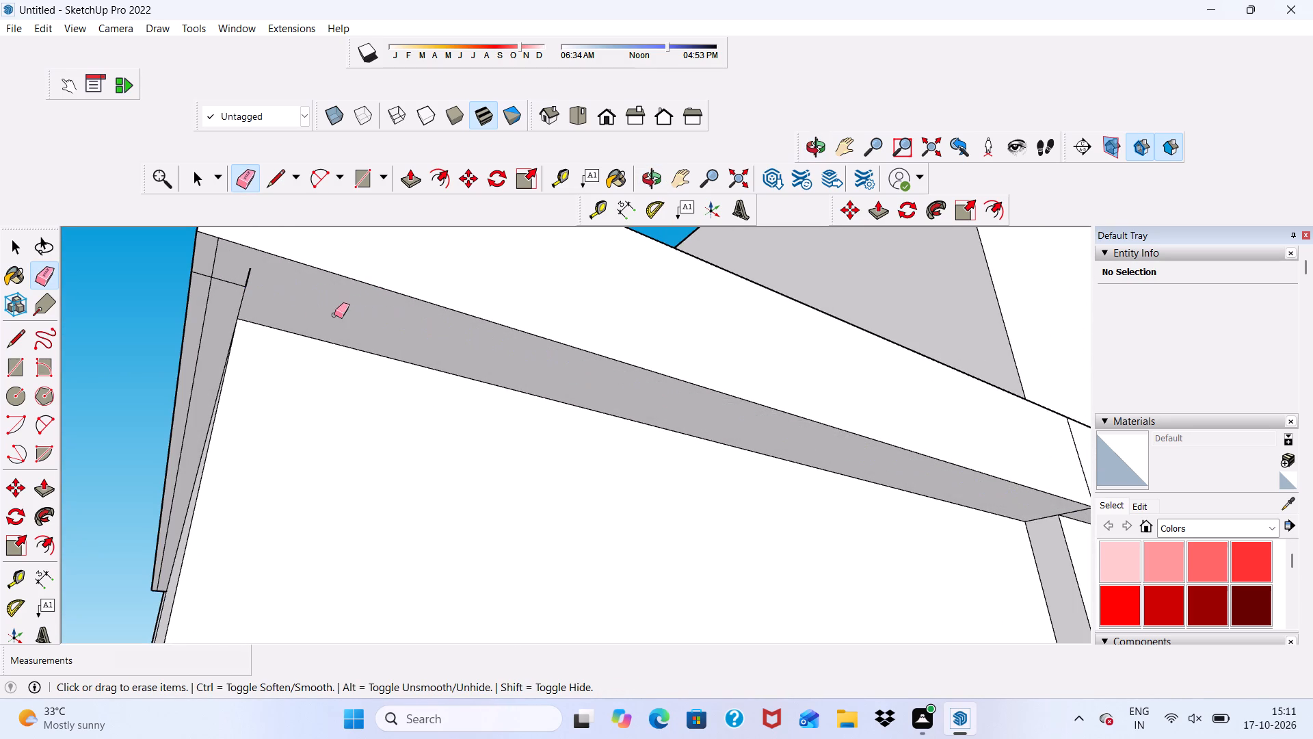
{"action": "left_click_drag", "start_coordinate": [252, 276], "coordinate": [241, 275]}
{"action": "left_click_drag", "start_coordinate": [209, 259], "coordinate": [208, 280]}
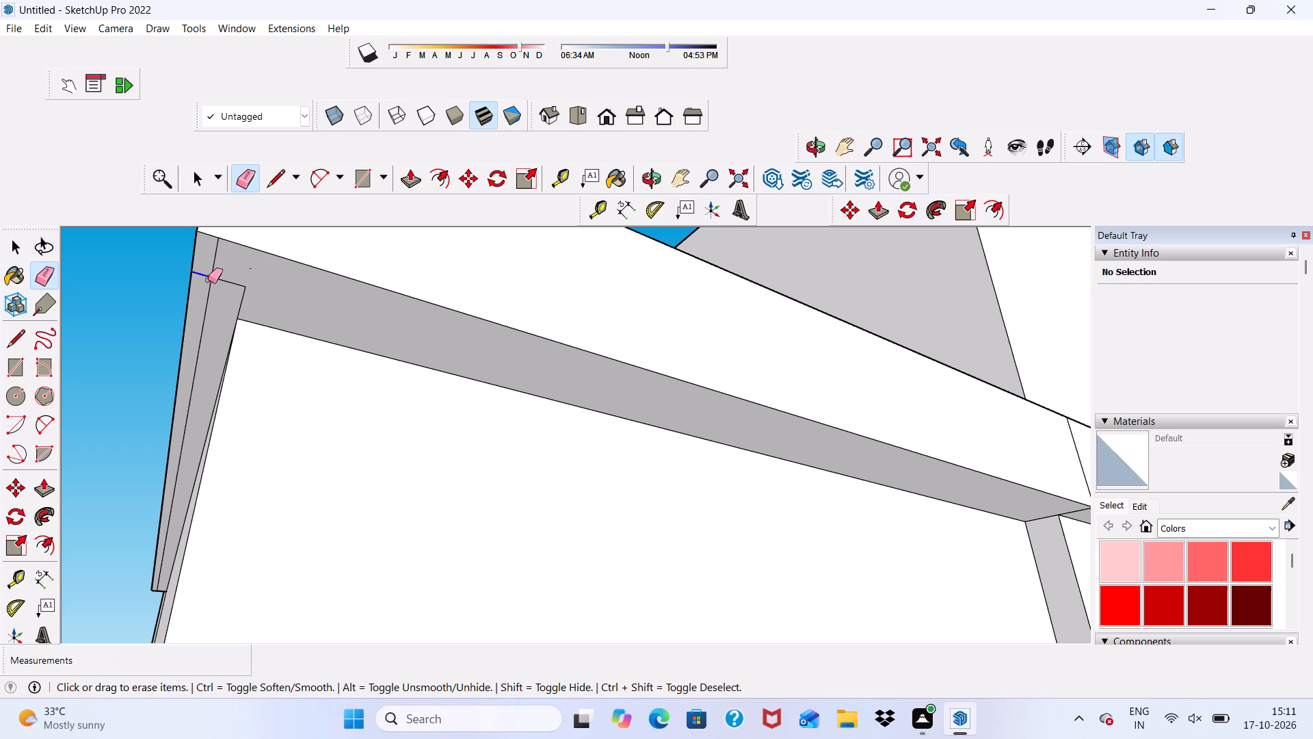
{"action": "left_click_drag", "start_coordinate": [208, 280], "coordinate": [247, 293]}
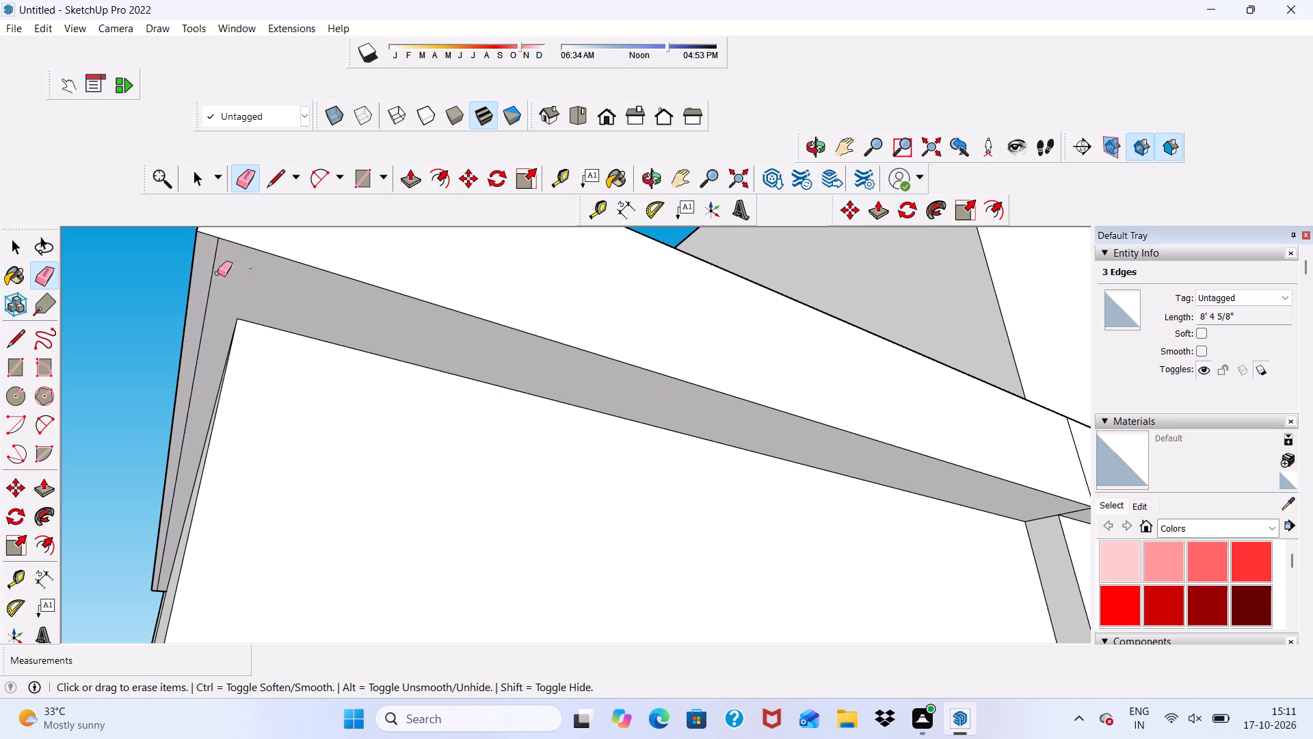
{"action": "left_click_drag", "start_coordinate": [211, 259], "coordinate": [204, 309]}
Erase the vertical seams on the band's side face near the corner and on its front where balcony meets tall wall.
{"action": "scroll", "coordinate": [206, 310], "scroll_direction": "down", "scroll_amount": 4}
{"action": "middle_click_drag", "start_coordinate": [300, 351], "coordinate": [418, 472]}
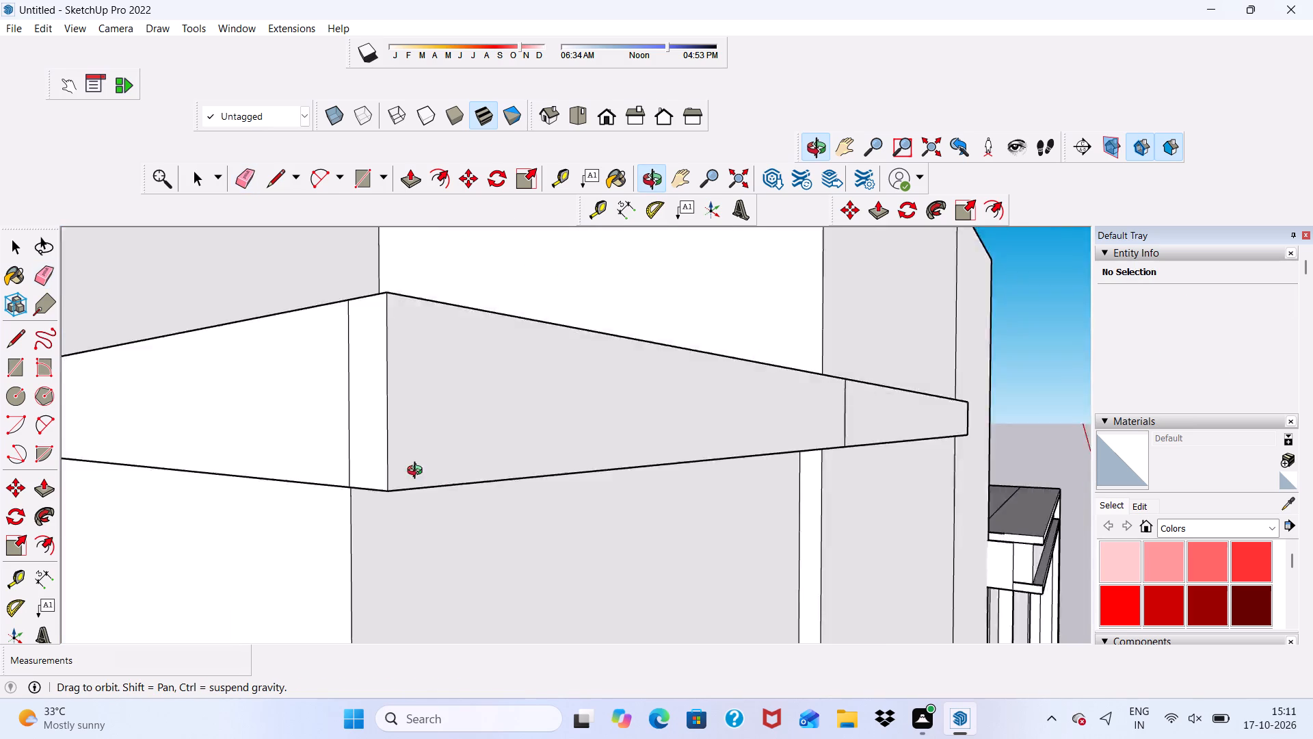
{"action": "middle_click_drag", "start_coordinate": [418, 472], "coordinate": [496, 490]}
{"action": "left_click_drag", "start_coordinate": [620, 459], "coordinate": [636, 477]}
{"action": "scroll", "coordinate": [594, 437], "scroll_direction": "down", "scroll_amount": 6}
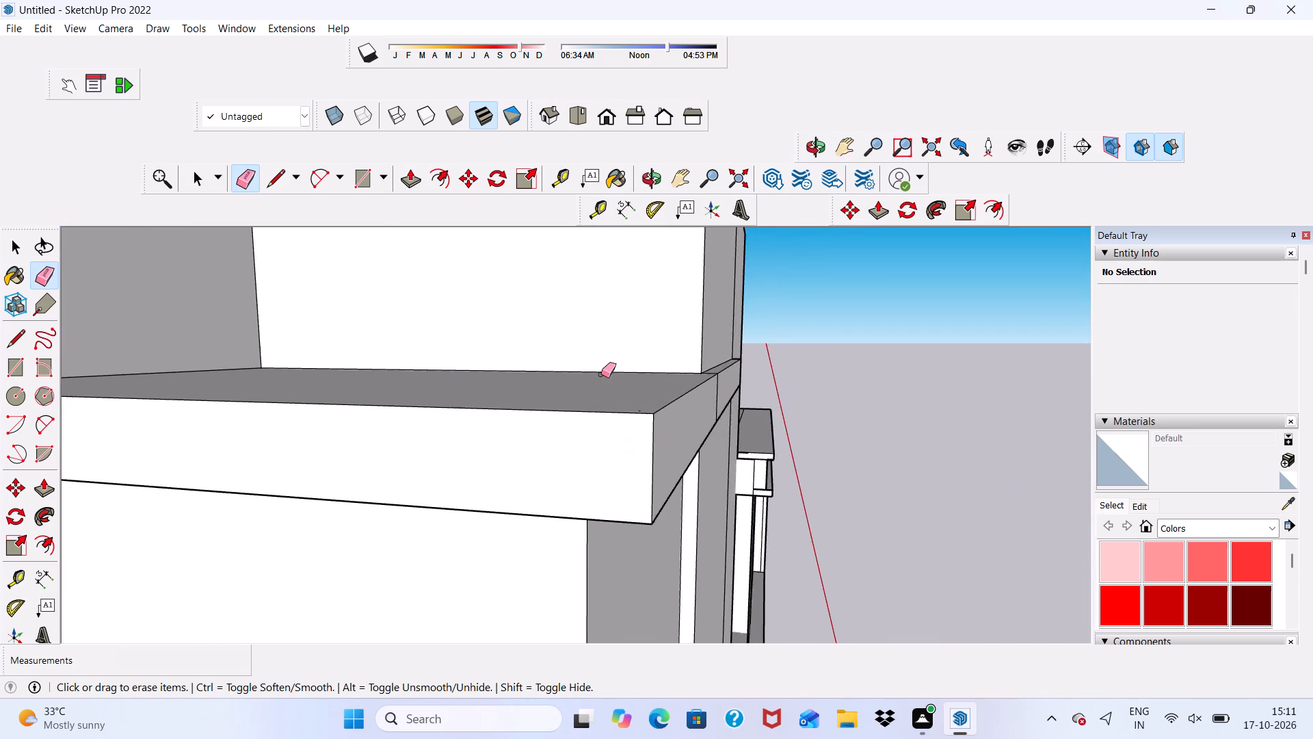
{"action": "scroll", "coordinate": [601, 374], "scroll_direction": "down", "scroll_amount": 7}
{"action": "middle_click_drag", "start_coordinate": [468, 402], "coordinate": [184, 417]}
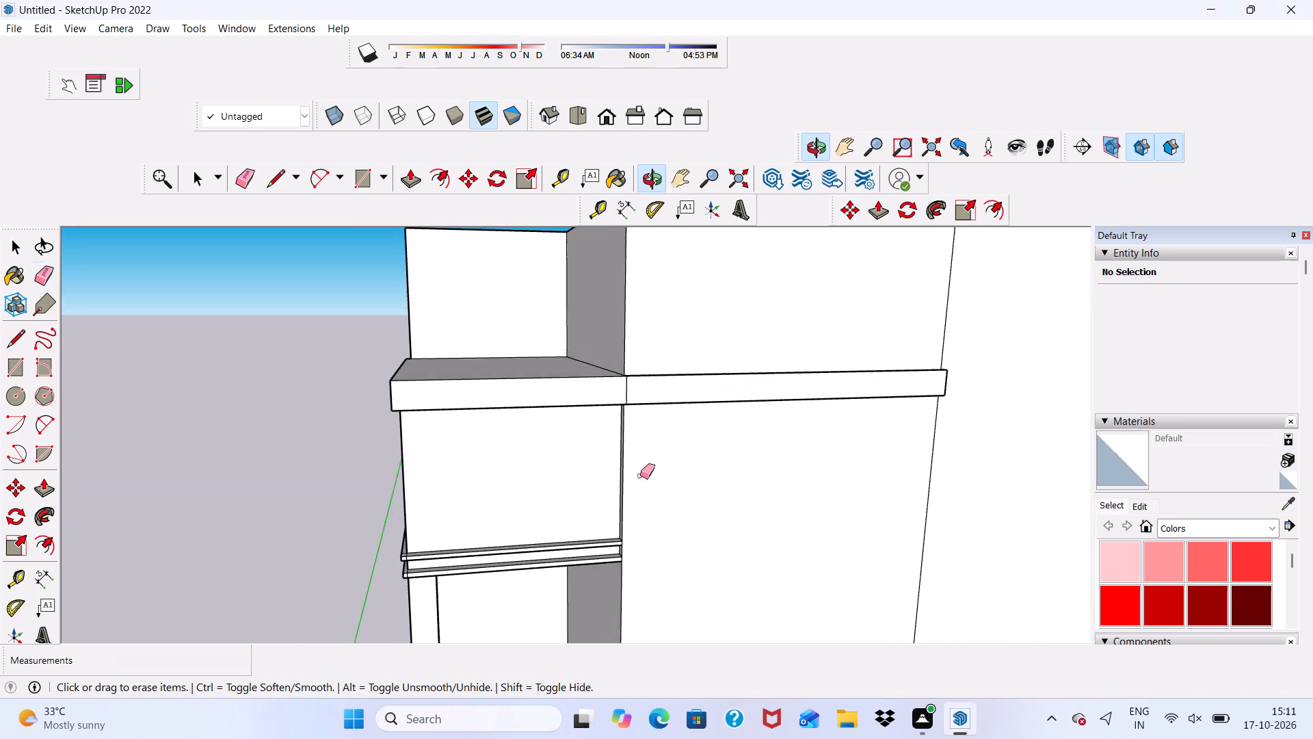
{"action": "scroll", "coordinate": [771, 471], "scroll_direction": "up", "scroll_amount": 6}
{"action": "left_click_drag", "start_coordinate": [490, 317], "coordinate": [506, 321]}
{"action": "scroll", "coordinate": [428, 338], "scroll_direction": "down", "scroll_amount": 6}
{"action": "middle_click_drag", "start_coordinate": [538, 396], "coordinate": [551, 441]}
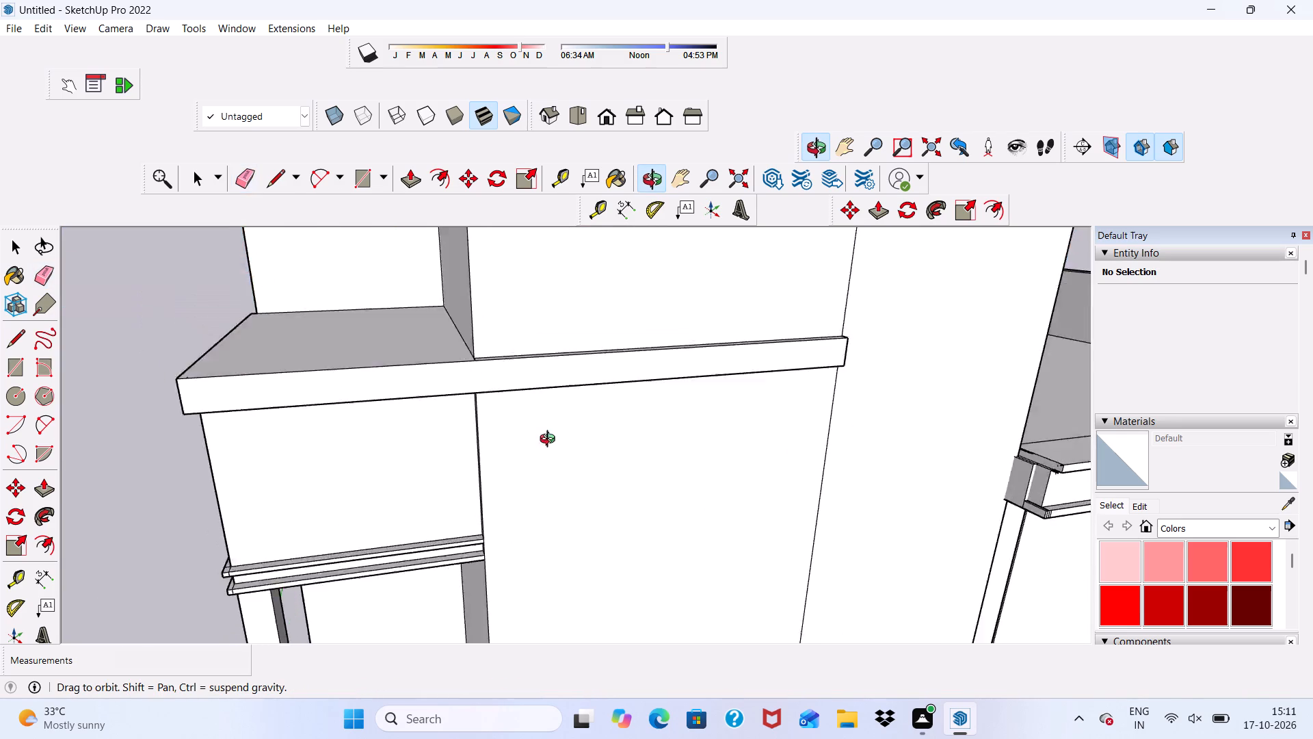
{"action": "middle_click_drag", "start_coordinate": [551, 441], "coordinate": [470, 506]}
Erase the short seam on the band's top surface where the balcony top meets the tall wall's corner.
{"action": "key", "text": "space"}
{"action": "scroll", "coordinate": [253, 176], "scroll_direction": "up", "scroll_amount": 1}
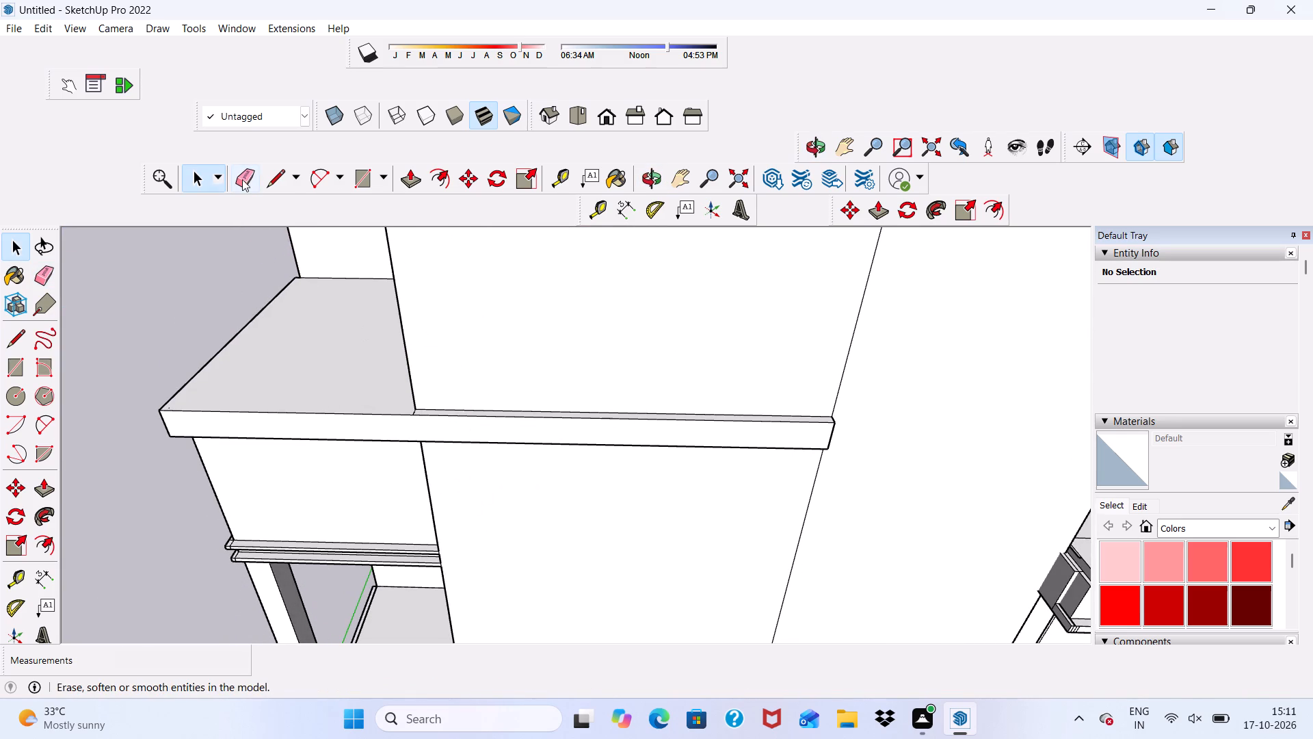
{"action": "left_click", "coordinate": [242, 179]}
{"action": "scroll", "coordinate": [385, 365], "scroll_direction": "up", "scroll_amount": 14}
{"action": "left_click", "coordinate": [388, 461]}
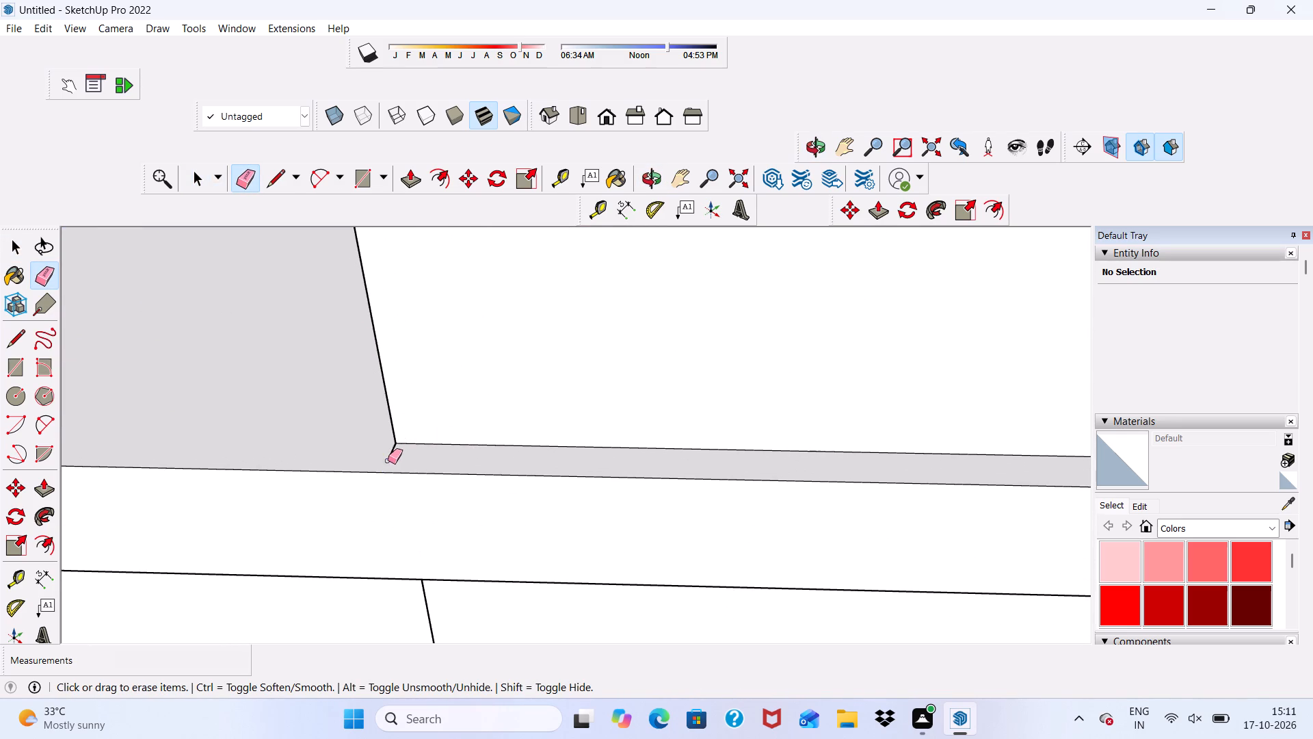
{"action": "scroll", "coordinate": [373, 432], "scroll_direction": "down", "scroll_amount": 6}
{"action": "scroll", "coordinate": [384, 439], "scroll_direction": "up", "scroll_amount": 6}
{"action": "left_click", "coordinate": [385, 452]}
{"action": "scroll", "coordinate": [314, 438], "scroll_direction": "down", "scroll_amount": 5}
Draw a thin rectangle about 15' 10" long along the top edge of the band's front face.
{"action": "key", "text": "space"}
{"action": "left_click_drag", "start_coordinate": [364, 174], "coordinate": [370, 175]}
{"action": "scroll", "coordinate": [473, 398], "scroll_direction": "down", "scroll_amount": 10}
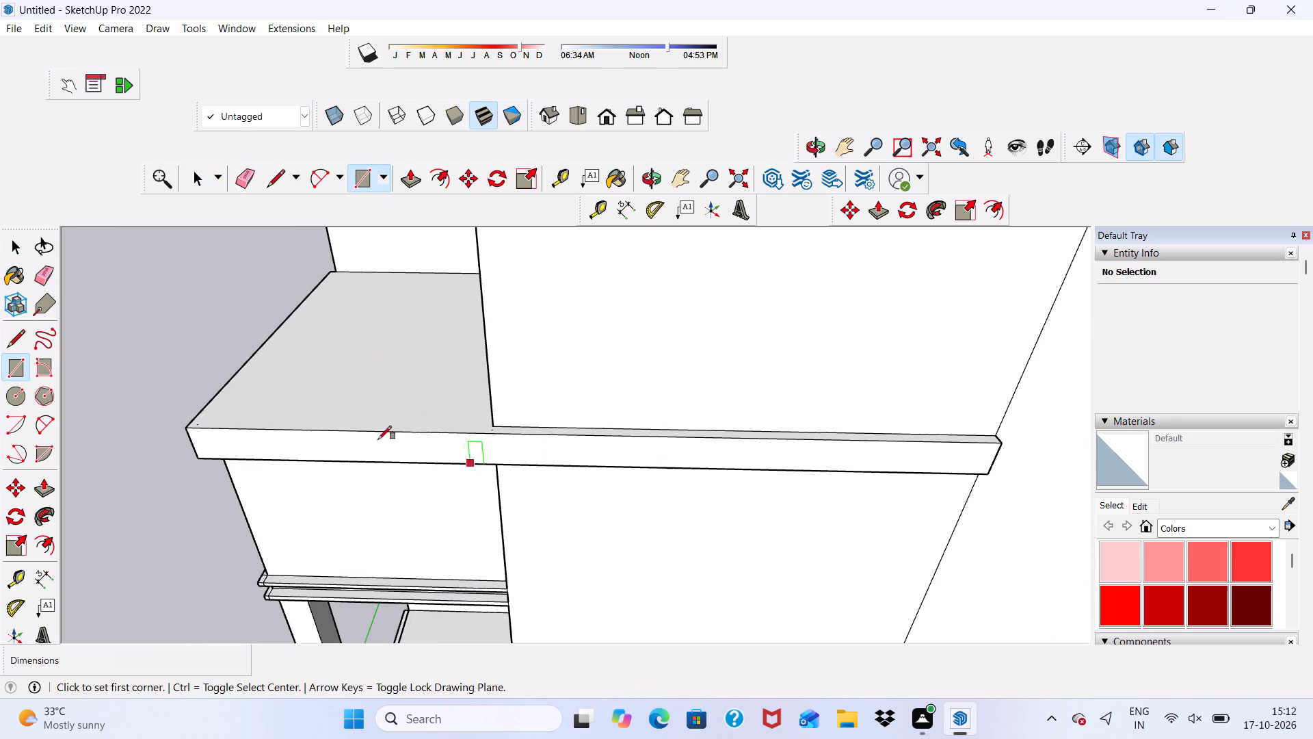
{"action": "scroll", "coordinate": [174, 439], "scroll_direction": "up", "scroll_amount": 5}
{"action": "left_click", "coordinate": [184, 417]}
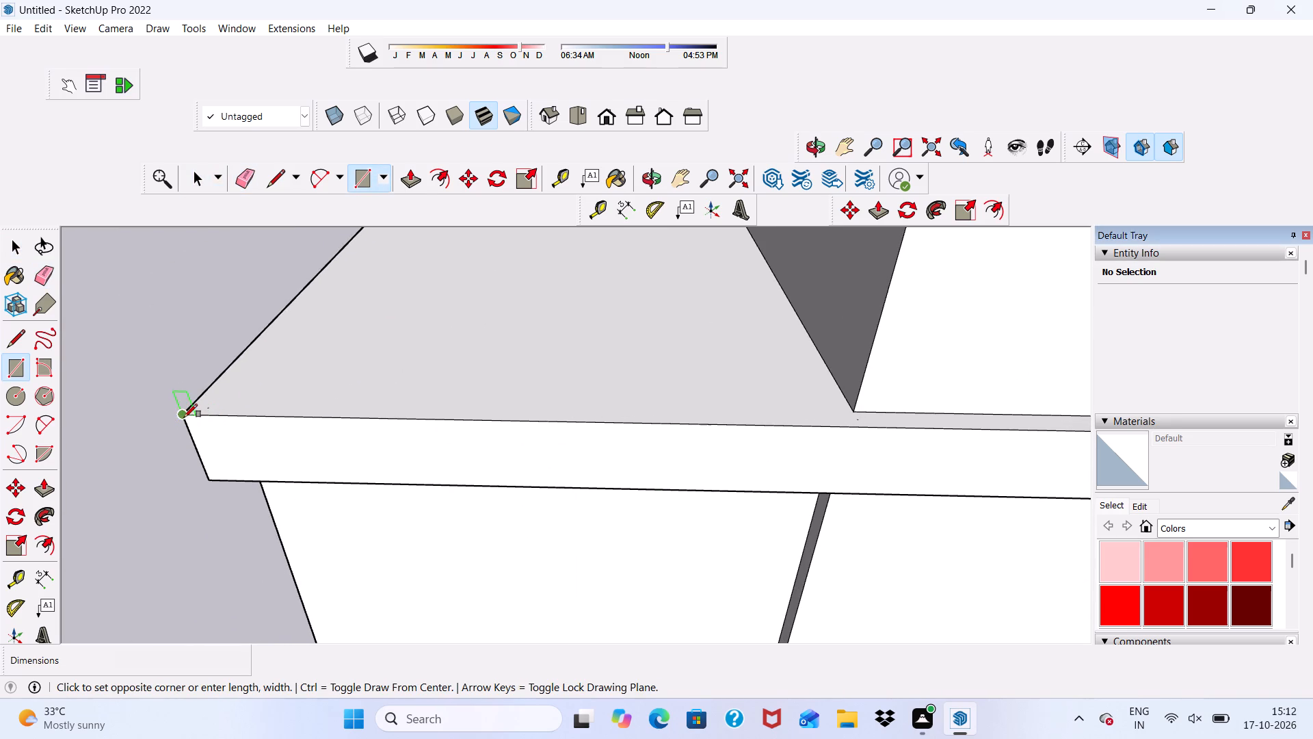
{"action": "scroll", "coordinate": [106, 424], "scroll_direction": "down", "scroll_amount": 11}
{"action": "scroll", "coordinate": [581, 491], "scroll_direction": "up", "scroll_amount": 6}
{"action": "scroll", "coordinate": [491, 430], "scroll_direction": "up", "scroll_amount": 5}
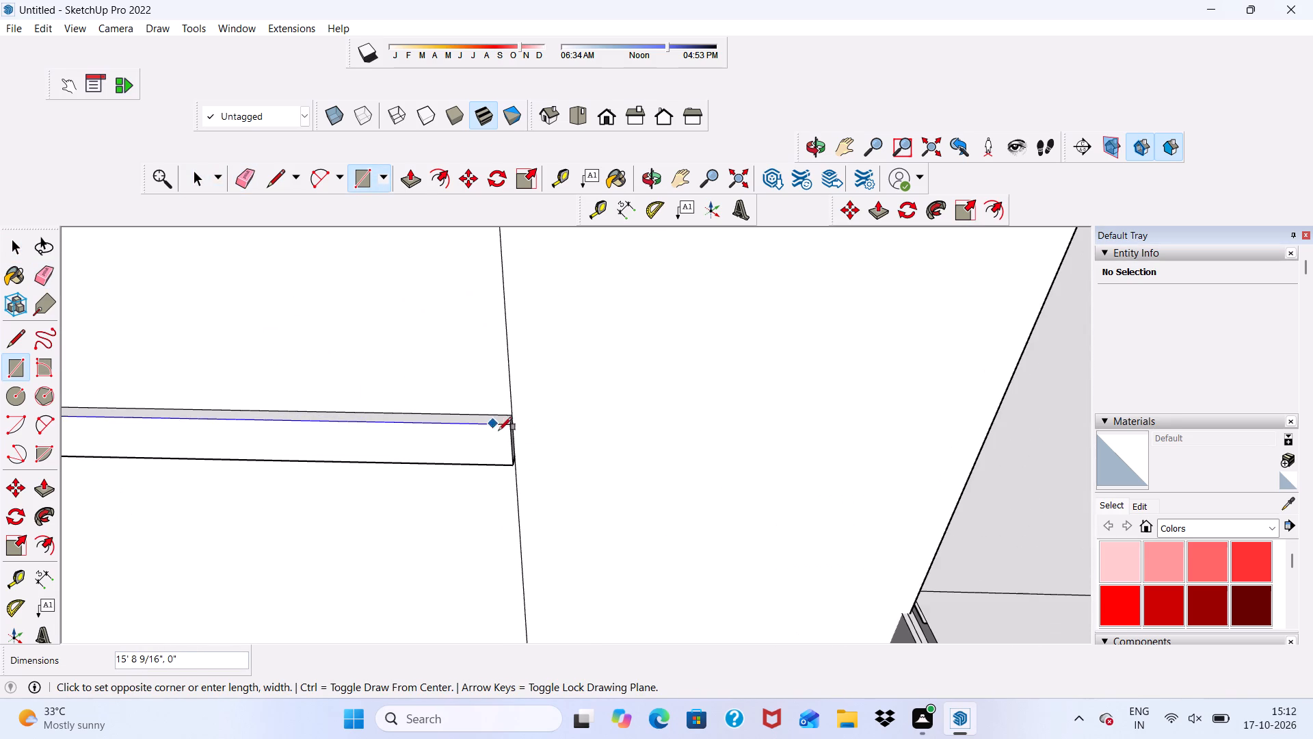
{"action": "scroll", "coordinate": [503, 434], "scroll_direction": "up", "scroll_amount": 6}
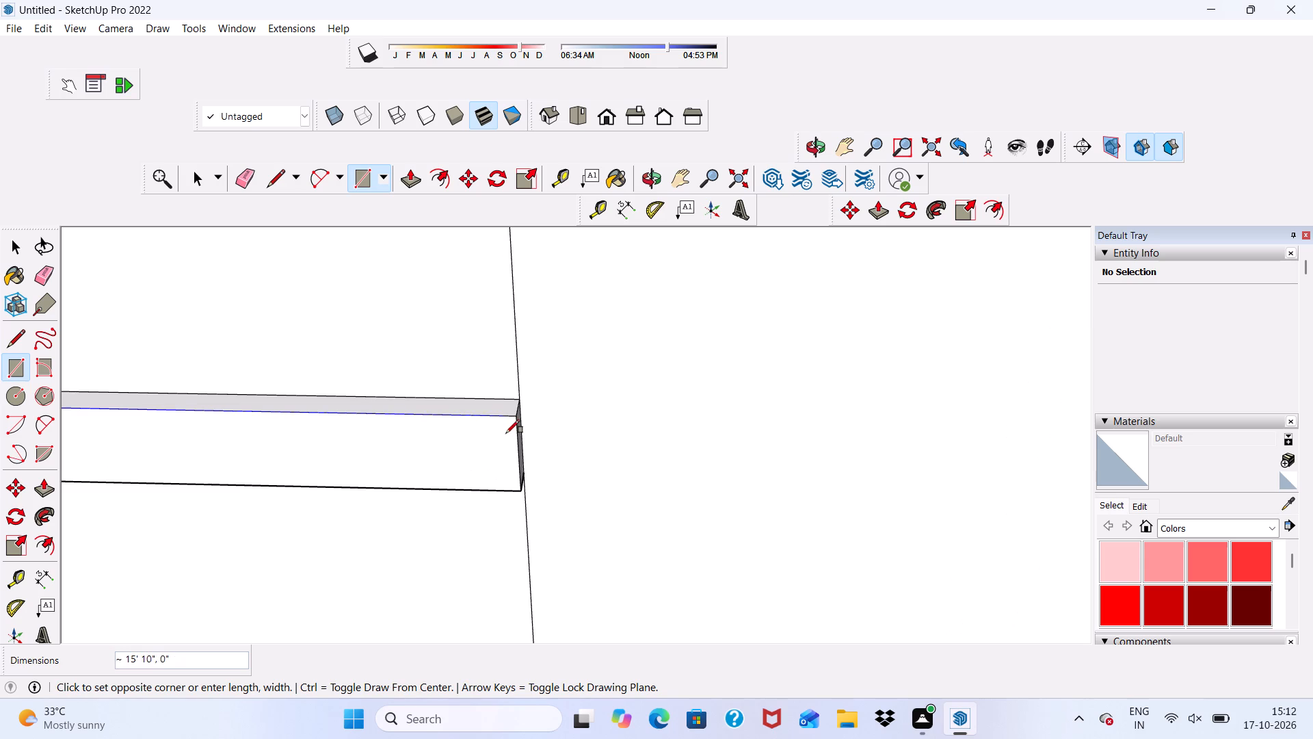
{"action": "left_click", "coordinate": [518, 434]}
{"action": "key", "text": "space"}
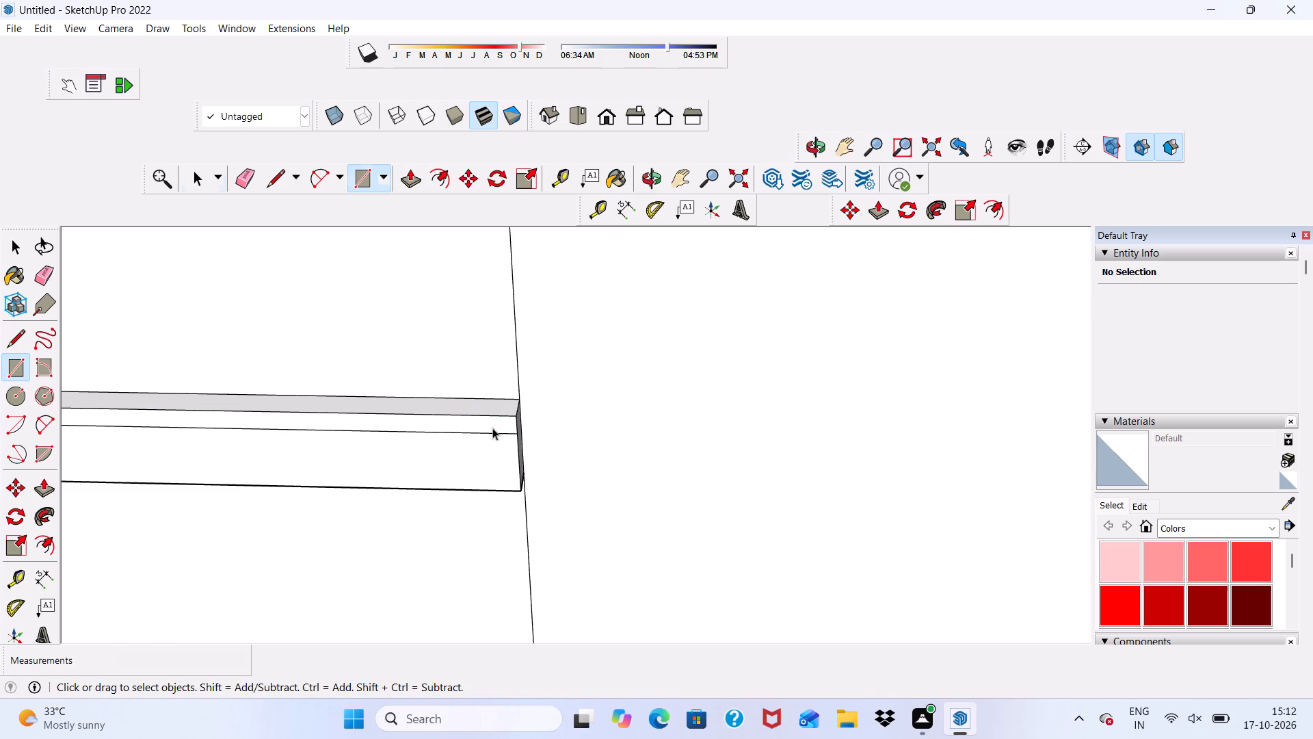
Push/pull the thin strip along the band's top edge outward 3".
{"action": "left_click", "coordinate": [477, 423]}
{"action": "left_click", "coordinate": [408, 174]}
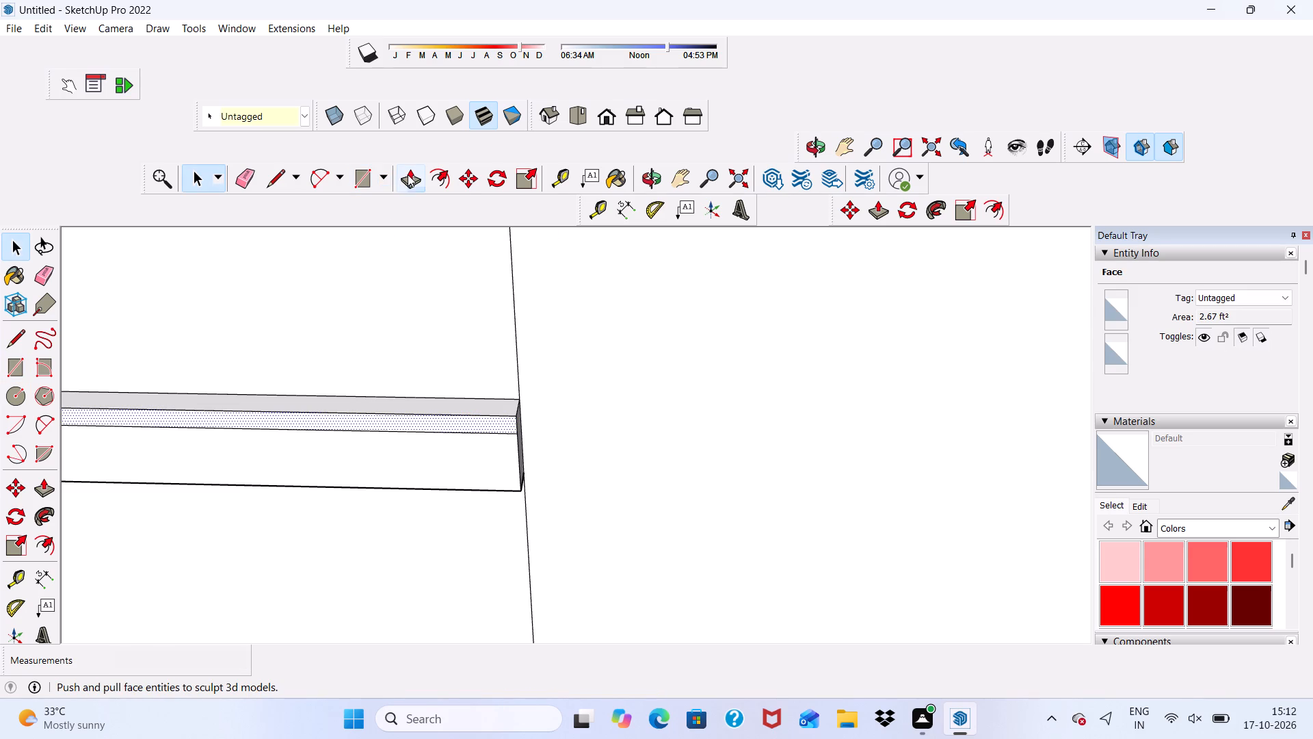
{"action": "left_click", "coordinate": [436, 411]}
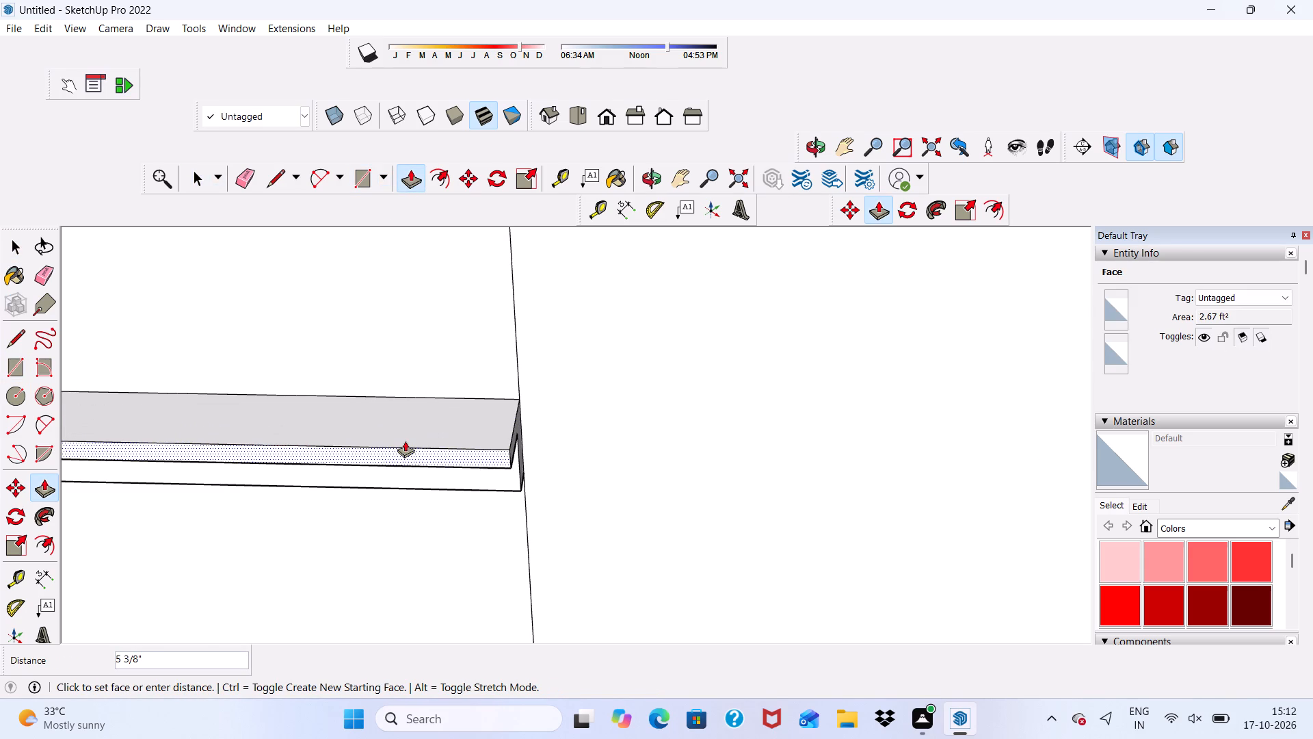
{"action": "type", "text": "3\""}
{"action": "key", "text": "Return"}
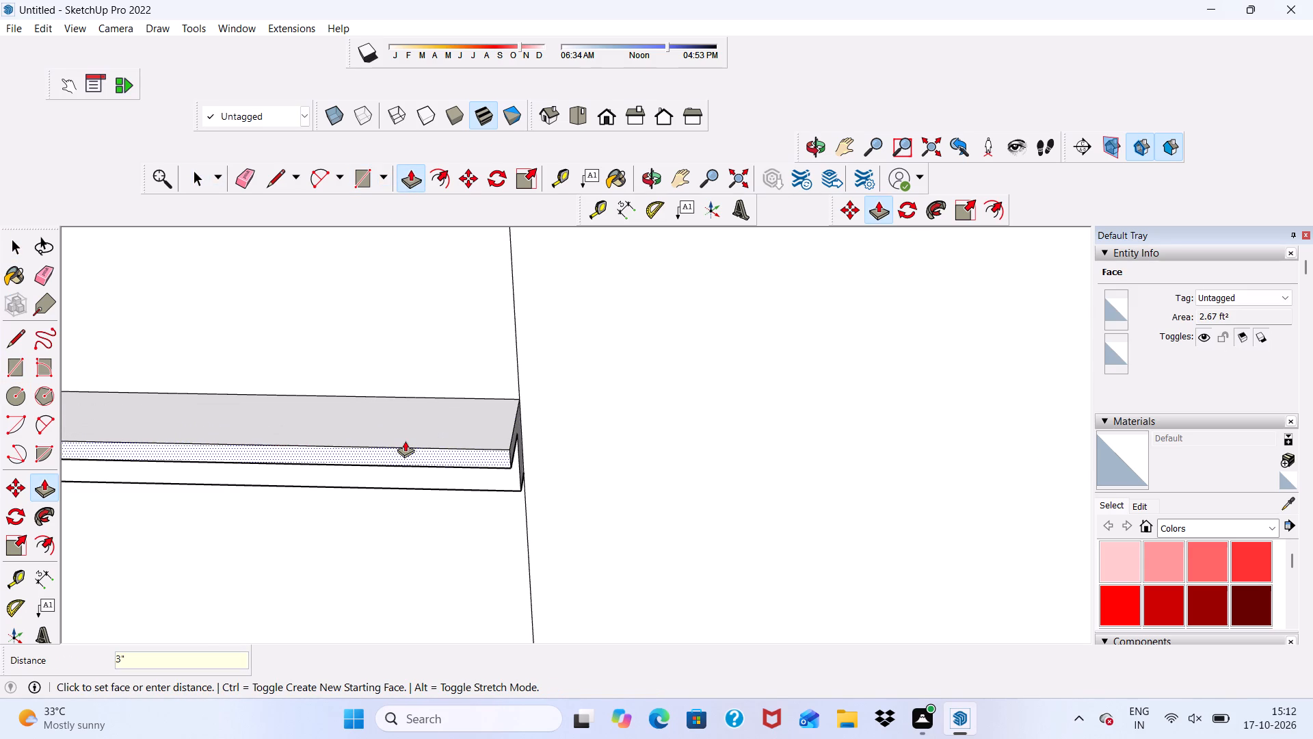
Draw a thin rectangle about 15' 11" by 1 13/16" along the bottom edge of the band's front face.
{"action": "scroll", "coordinate": [548, 480], "scroll_direction": "down", "scroll_amount": 7}
{"action": "middle_click_drag", "start_coordinate": [484, 493], "coordinate": [520, 347]}
{"action": "scroll", "coordinate": [508, 378], "scroll_direction": "down", "scroll_amount": 4}
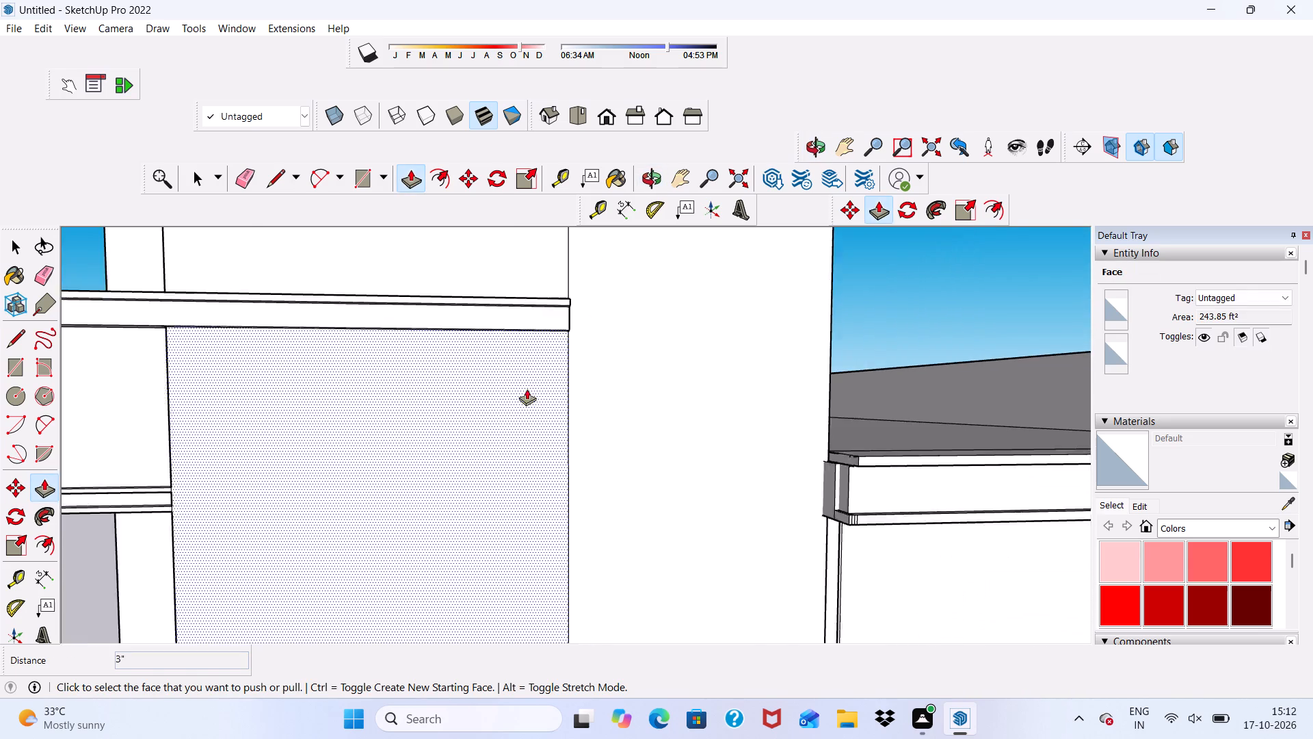
{"action": "scroll", "coordinate": [527, 389], "scroll_direction": "down", "scroll_amount": 2}
{"action": "middle_click_drag", "start_coordinate": [527, 383], "coordinate": [547, 332]}
{"action": "key", "text": "space"}
{"action": "left_click", "coordinate": [358, 171]}
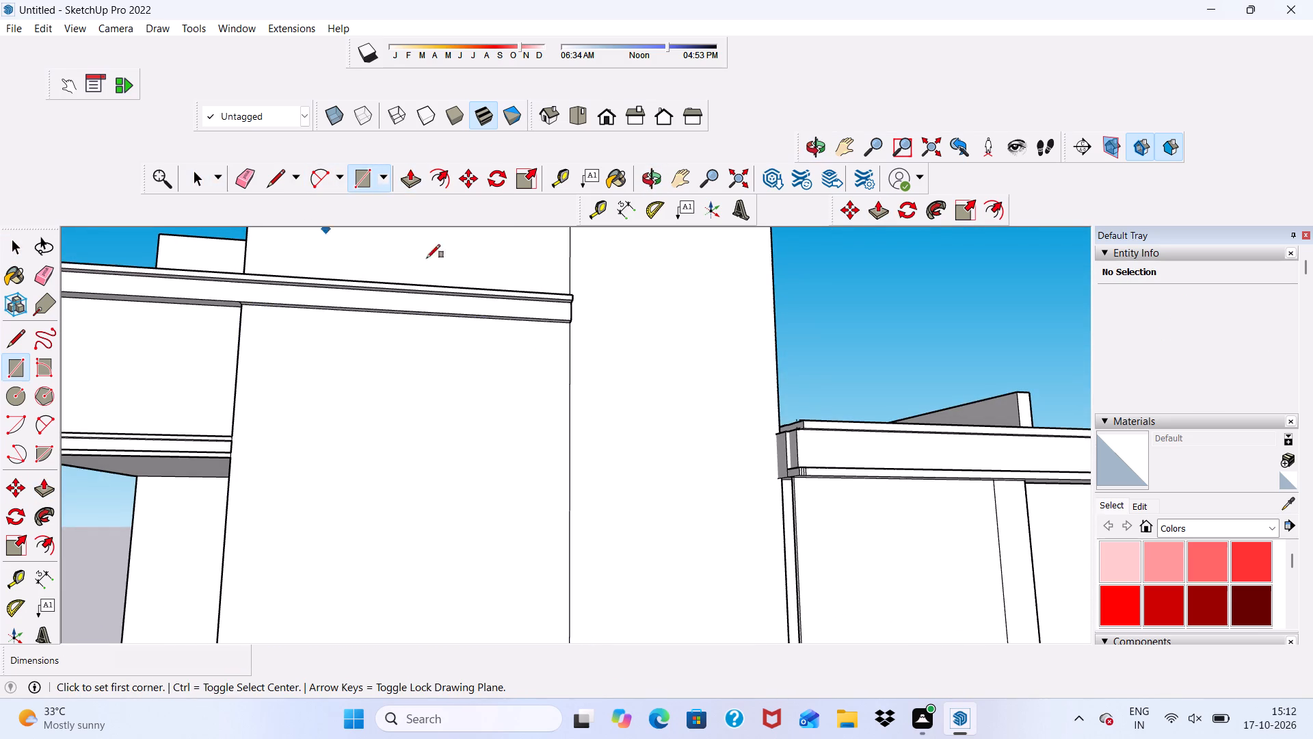
{"action": "scroll", "coordinate": [559, 338], "scroll_direction": "up", "scroll_amount": 9}
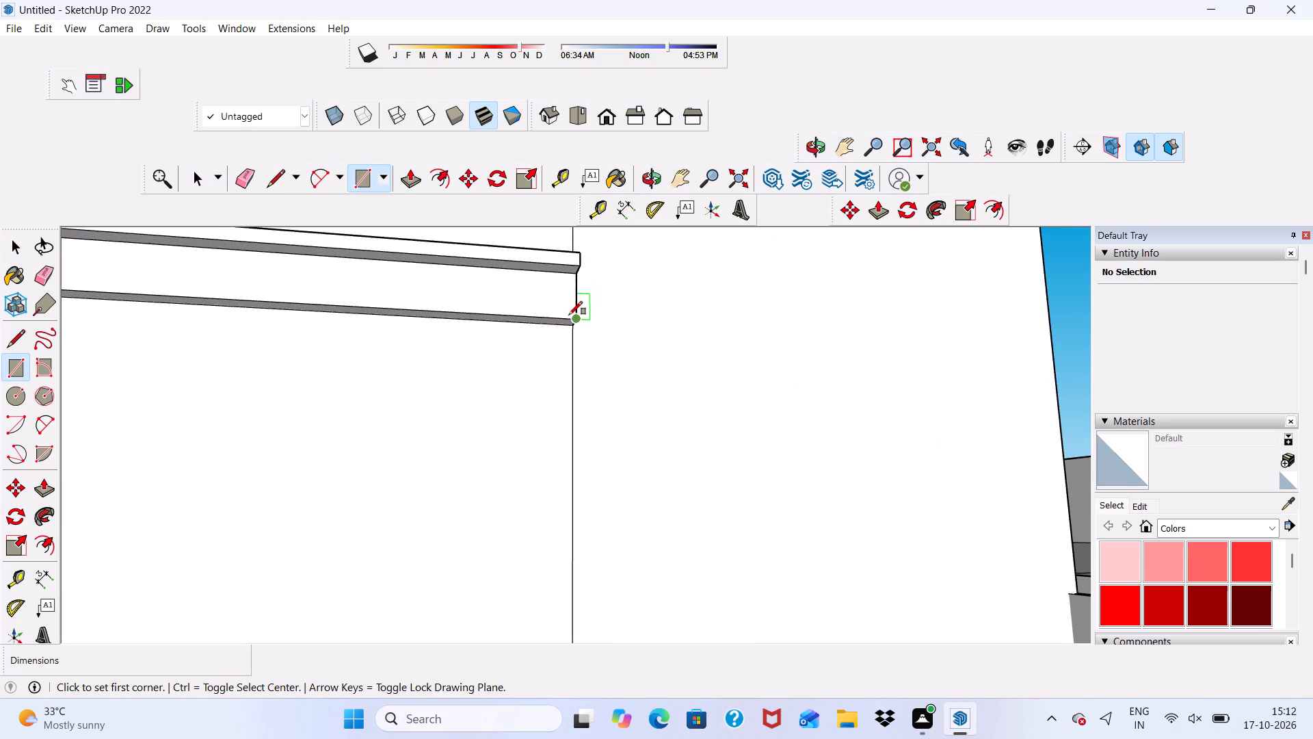
{"action": "left_click", "coordinate": [574, 316]}
{"action": "scroll", "coordinate": [432, 298], "scroll_direction": "down", "scroll_amount": 17}
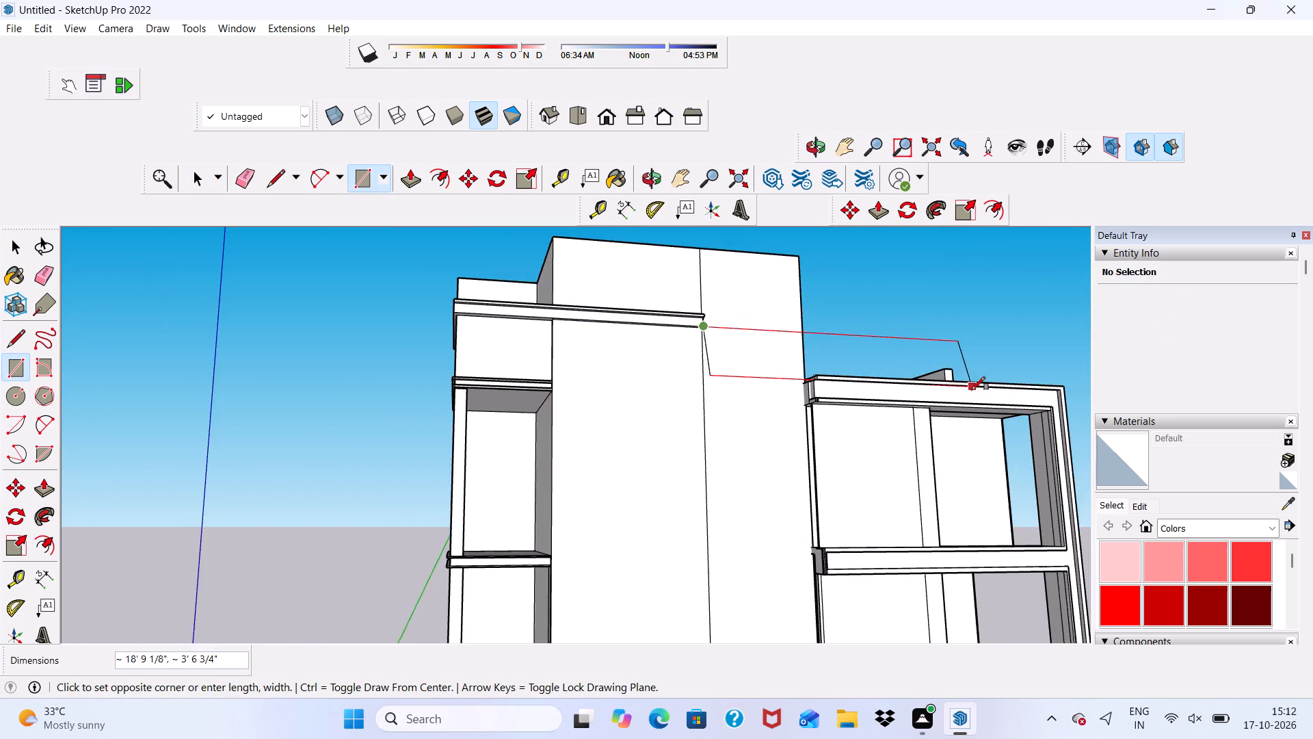
{"action": "scroll", "coordinate": [575, 296], "scroll_direction": "up", "scroll_amount": 15}
{"action": "scroll", "coordinate": [398, 387], "scroll_direction": "down", "scroll_amount": 6}
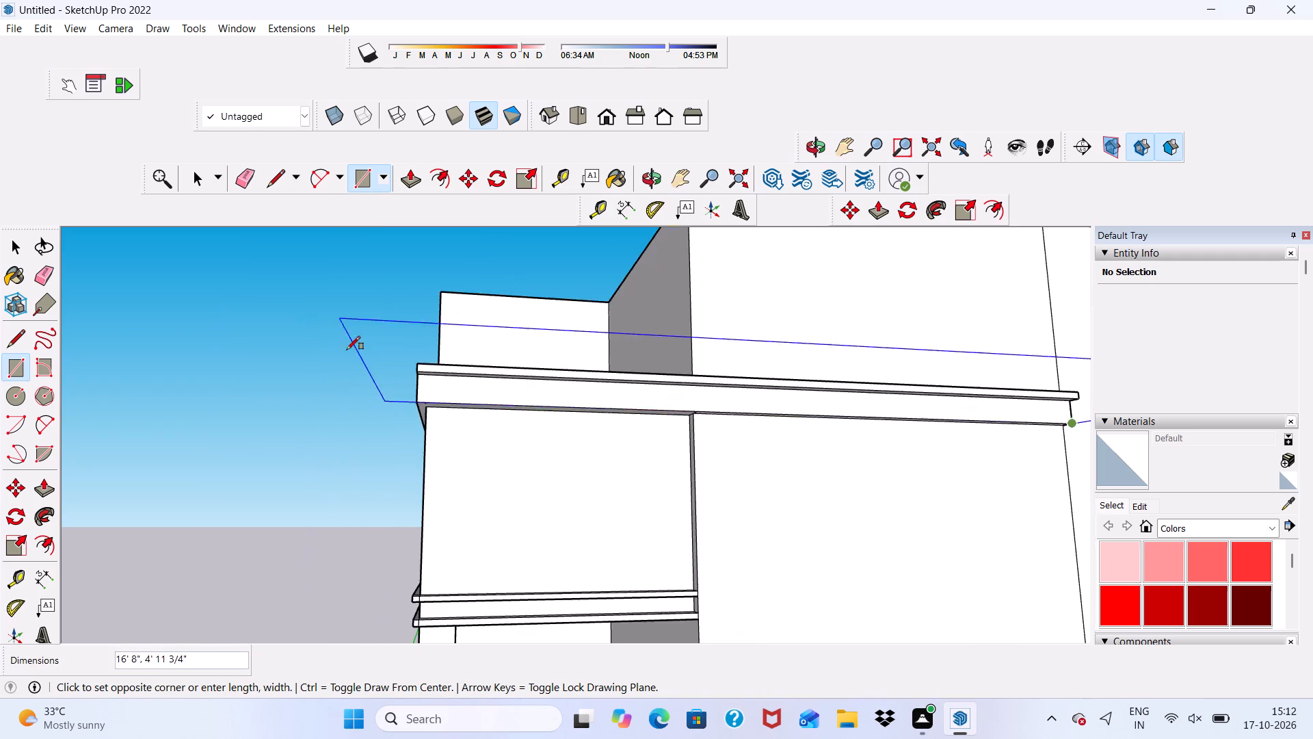
{"action": "scroll", "coordinate": [347, 350], "scroll_direction": "down", "scroll_amount": 2}
{"action": "scroll", "coordinate": [411, 376], "scroll_direction": "up", "scroll_amount": 11}
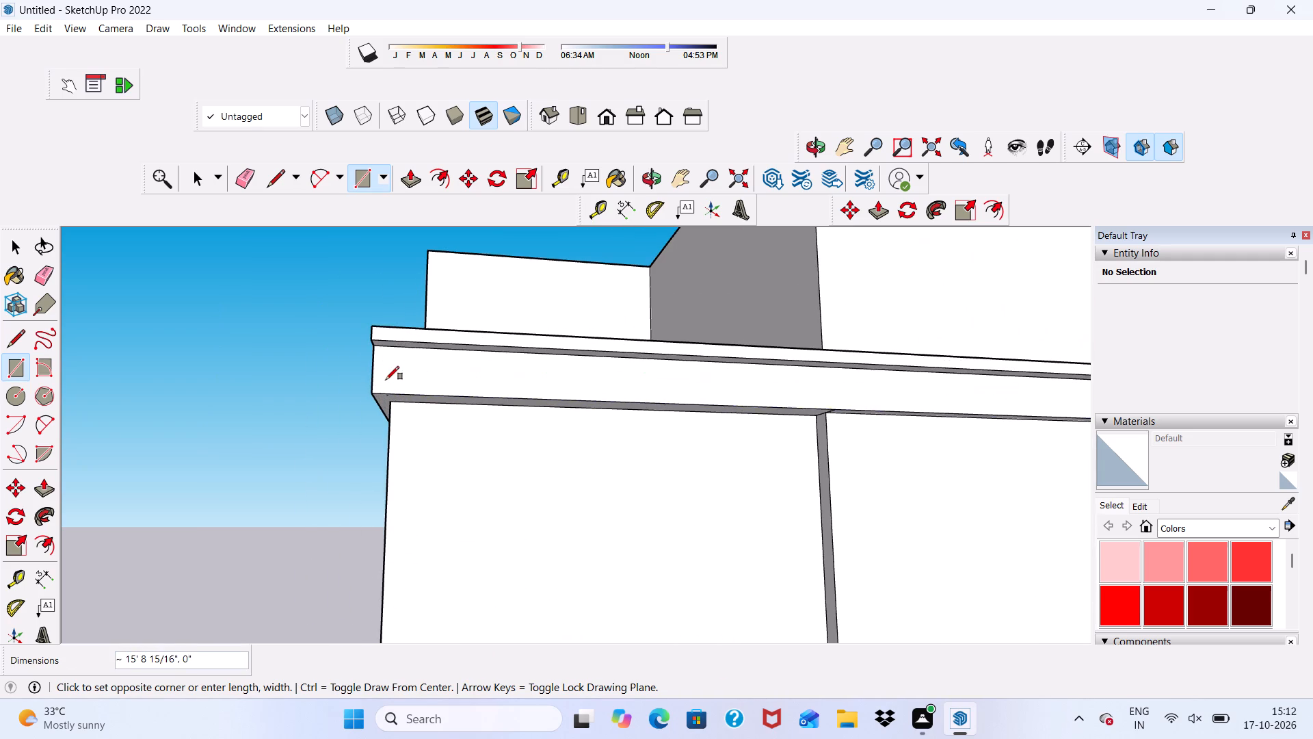
{"action": "scroll", "coordinate": [381, 380], "scroll_direction": "down", "scroll_amount": 1}
{"action": "scroll", "coordinate": [381, 380], "scroll_direction": "up", "scroll_amount": 2}
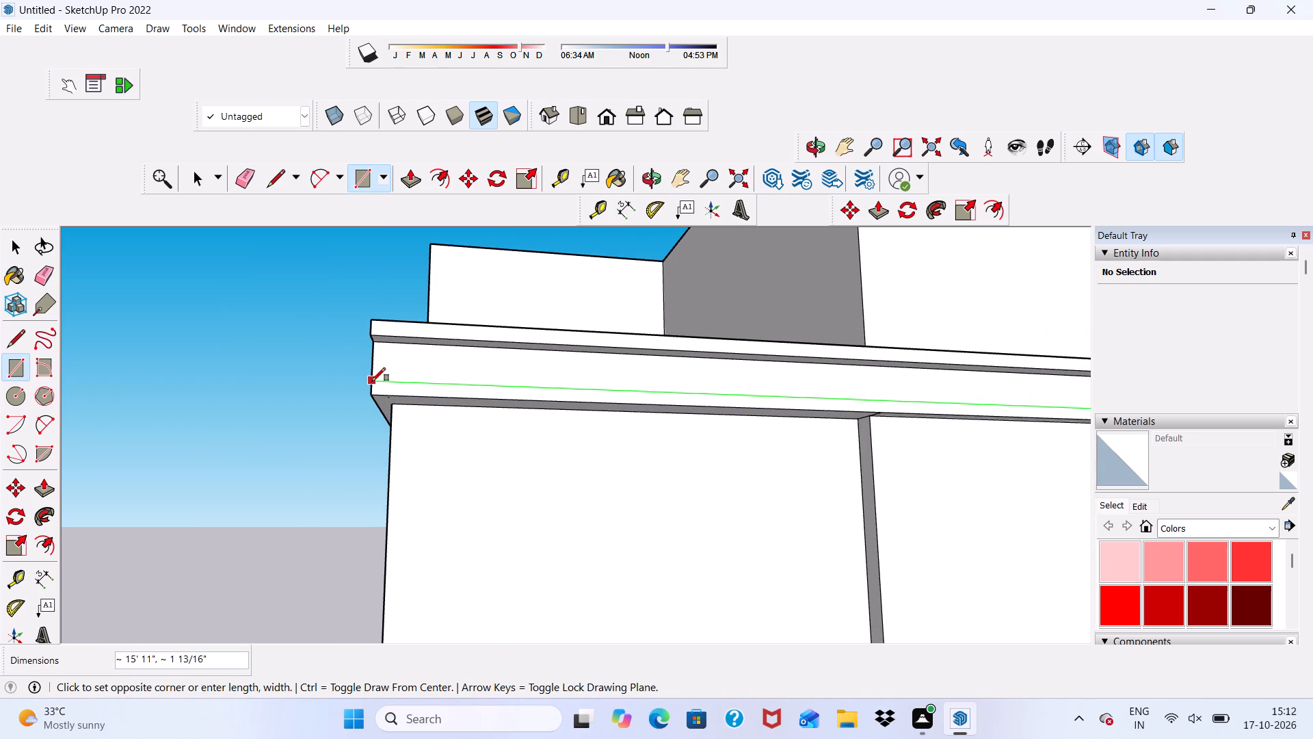
{"action": "left_click", "coordinate": [372, 381]}
{"action": "key", "text": "space"}
Push/pull the thin strip along the band's bottom edge outward 3", flush with the upper strip.
{"action": "scroll", "coordinate": [382, 384], "scroll_direction": "up", "scroll_amount": 5}
{"action": "left_click", "coordinate": [383, 390]}
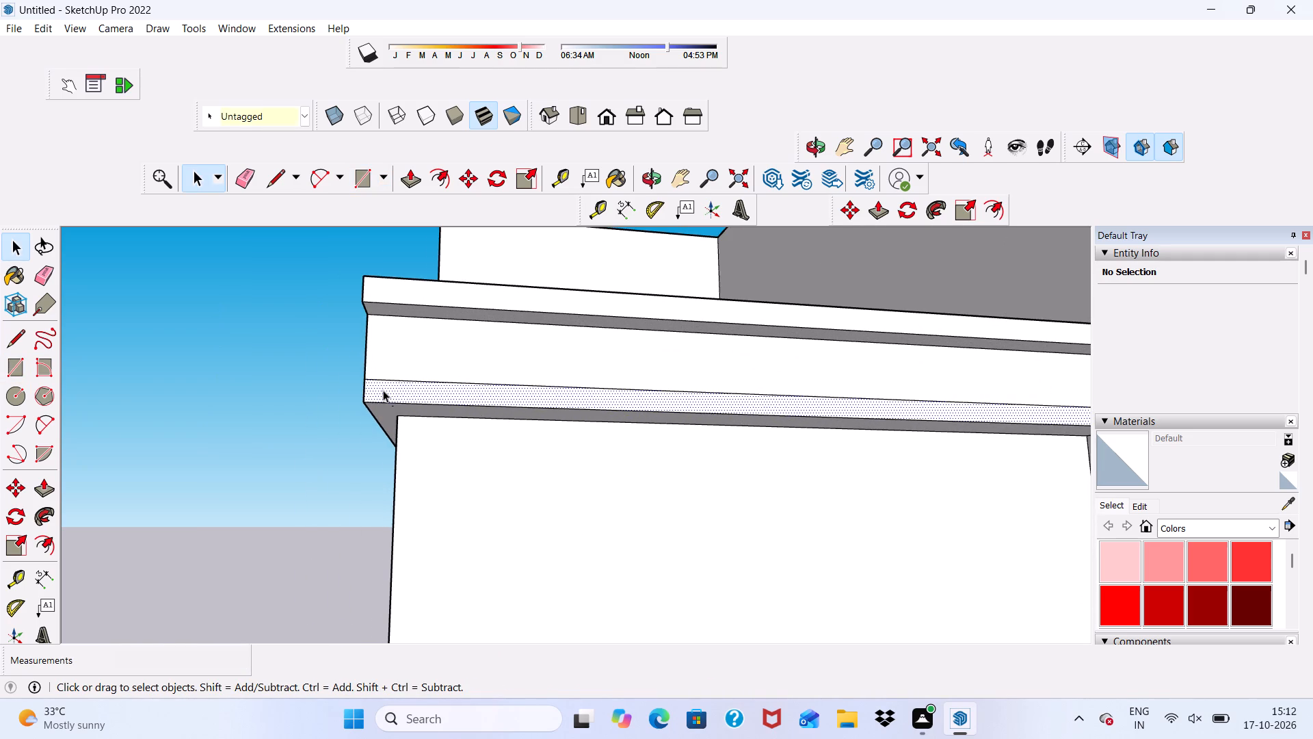
{"action": "left_click", "coordinate": [411, 170]}
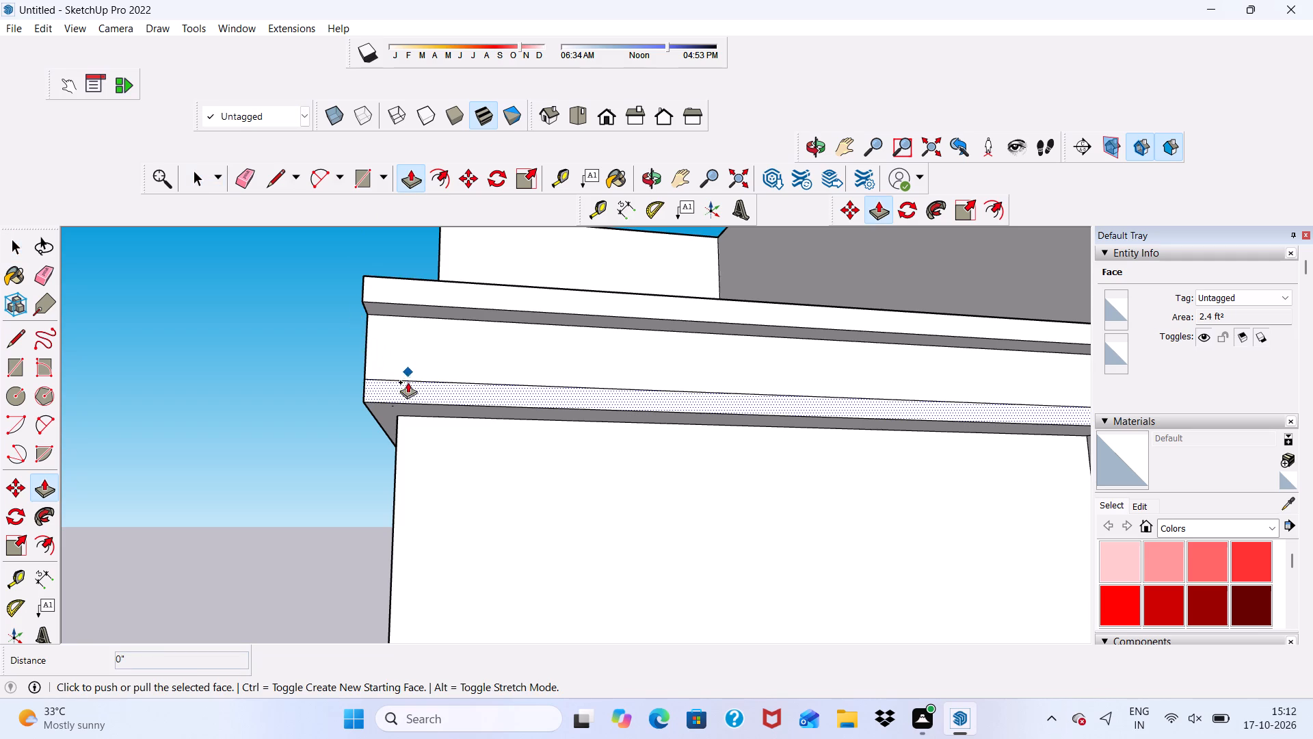
{"action": "left_click", "coordinate": [411, 389]}
{"action": "scroll", "coordinate": [466, 302], "scroll_direction": "down", "scroll_amount": 2}
{"action": "middle_click_drag", "start_coordinate": [477, 308], "coordinate": [486, 436]}
{"action": "left_click", "coordinate": [449, 277]}
{"action": "scroll", "coordinate": [435, 309], "scroll_direction": "down", "scroll_amount": 2}
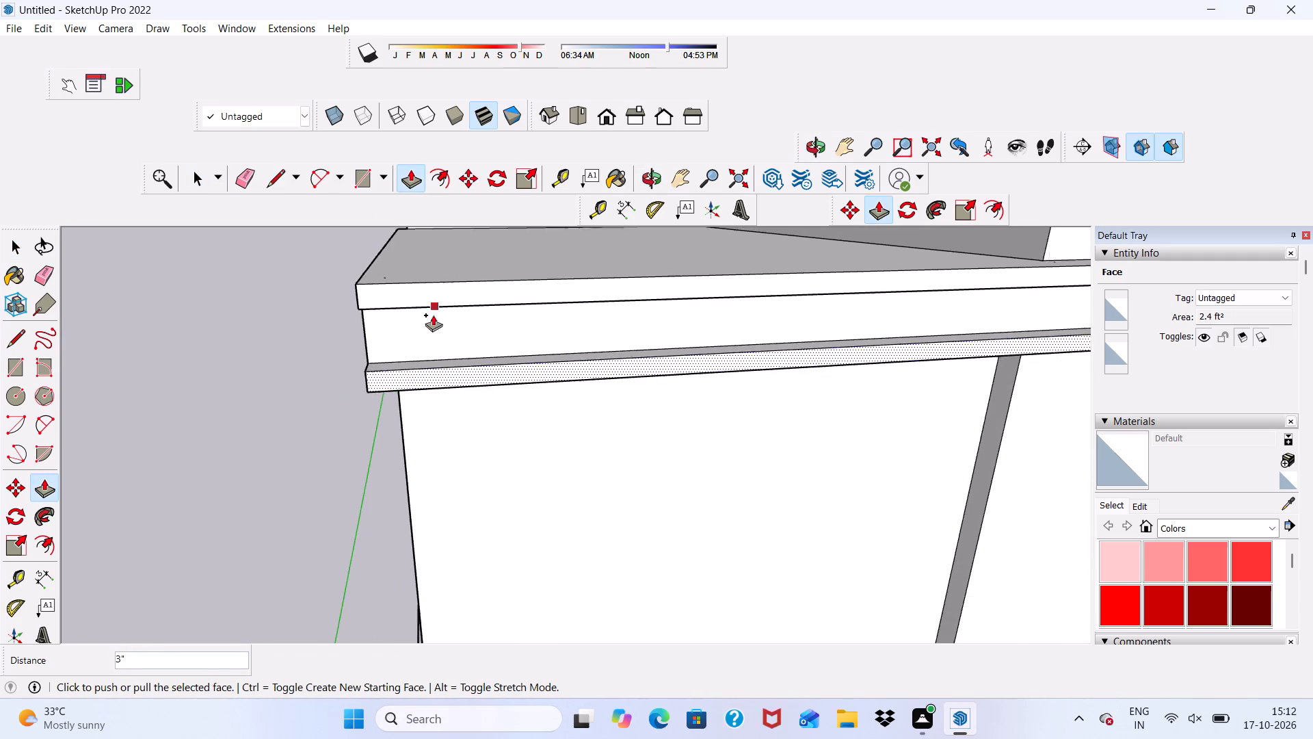
Push/pull the end face of the band's bottom trim strip outward 2 1/2" past the corner.
{"action": "scroll", "coordinate": [433, 315], "scroll_direction": "down", "scroll_amount": 2}
{"action": "middle_click_drag", "start_coordinate": [434, 323], "coordinate": [653, 322]}
{"action": "key", "text": "space"}
{"action": "scroll", "coordinate": [550, 389], "scroll_direction": "up", "scroll_amount": 5}
{"action": "left_click", "coordinate": [549, 389]}
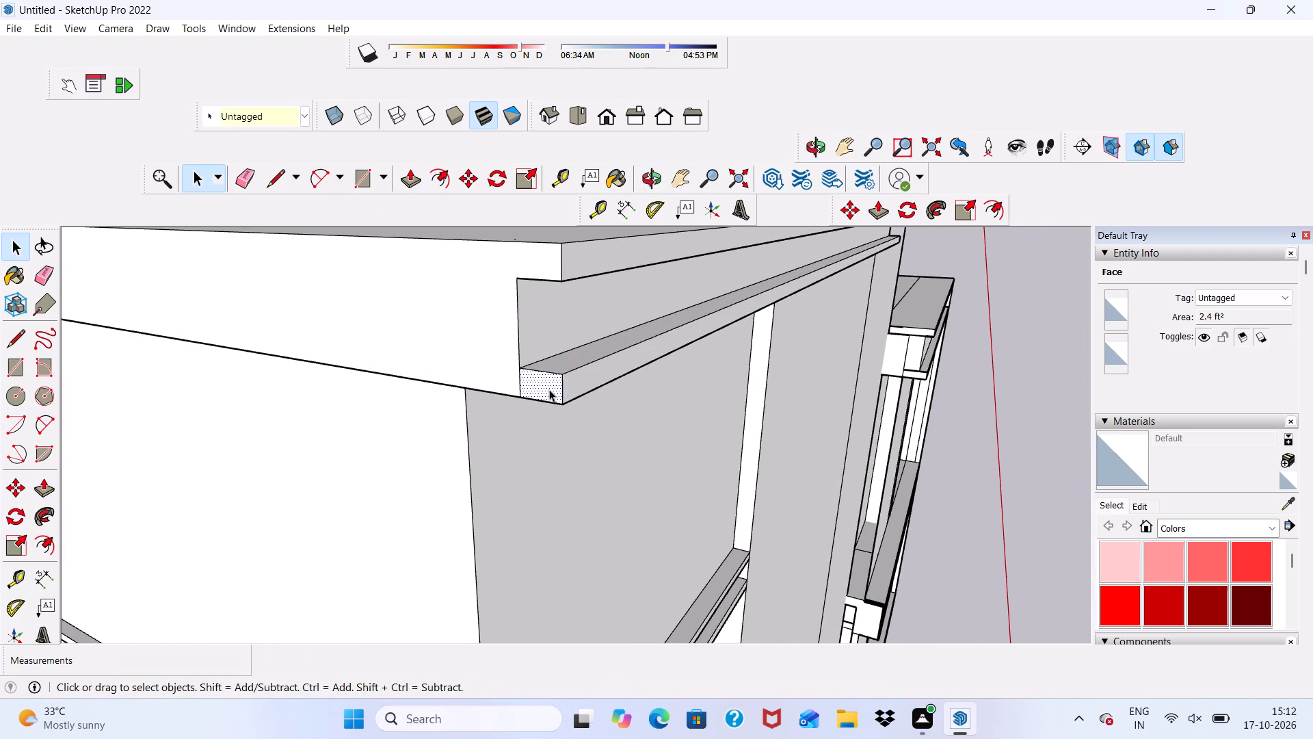
{"action": "left_click", "coordinate": [407, 179]}
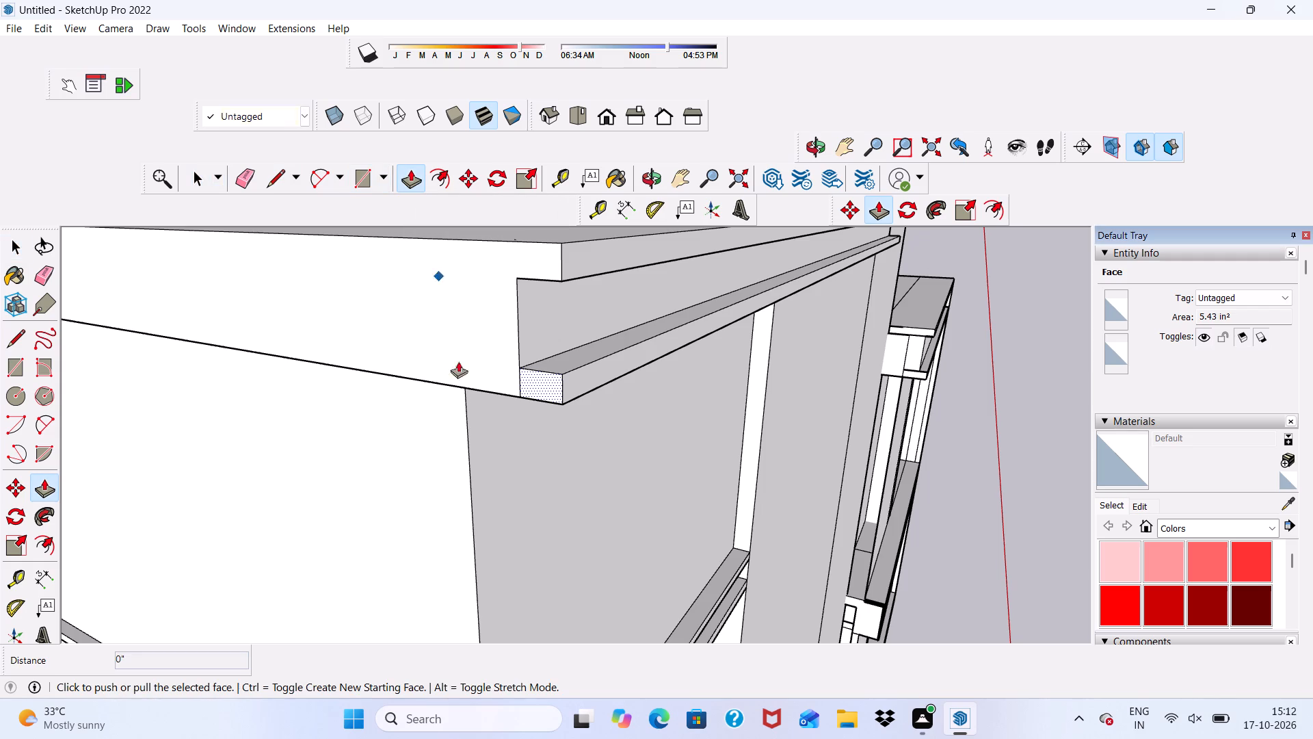
{"action": "left_click", "coordinate": [535, 380]}
{"action": "left_click", "coordinate": [507, 382]}
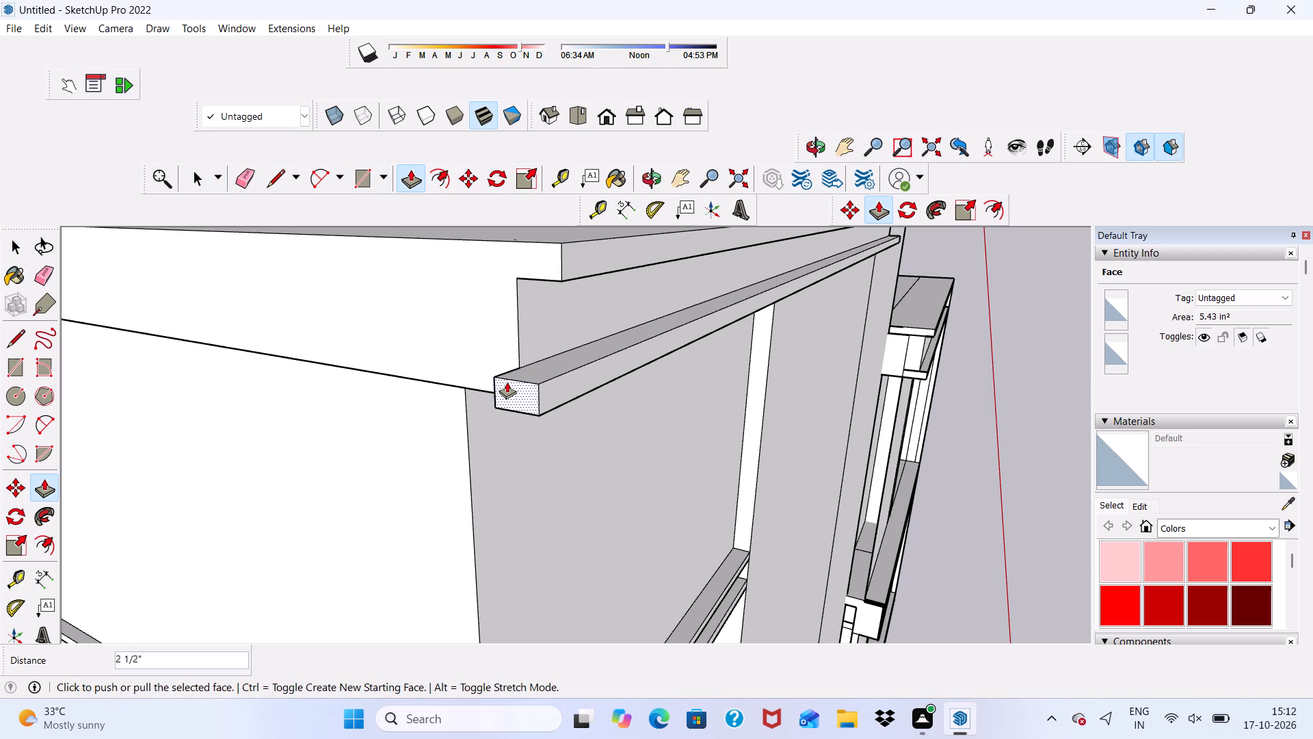
Push/pull the strip's projecting corner end 8' 5 9/16" along the band's side face to the main wall.
{"action": "middle_click_drag", "start_coordinate": [516, 393], "coordinate": [905, 394]}
{"action": "scroll", "coordinate": [602, 394], "scroll_direction": "down", "scroll_amount": 1}
{"action": "key", "text": "space"}
{"action": "scroll", "coordinate": [561, 398], "scroll_direction": "up", "scroll_amount": 4}
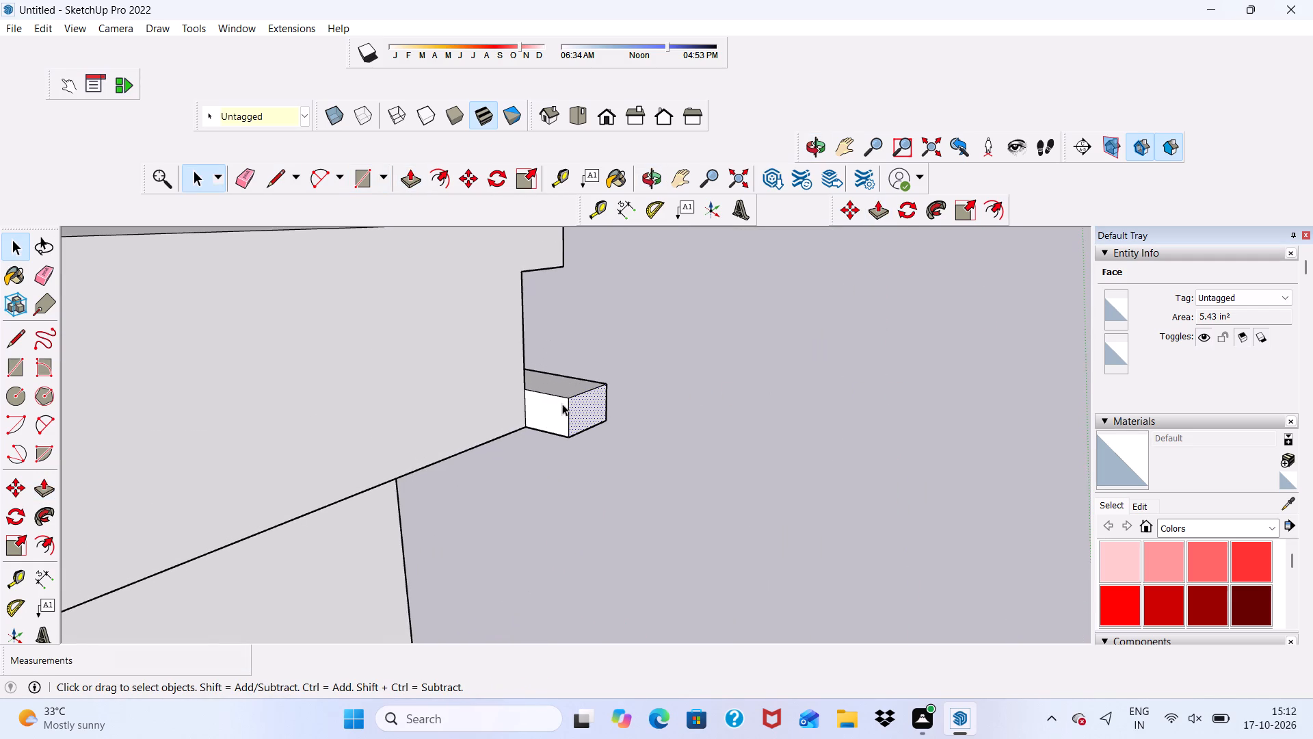
{"action": "left_click", "coordinate": [547, 416]}
{"action": "left_click", "coordinate": [405, 172]}
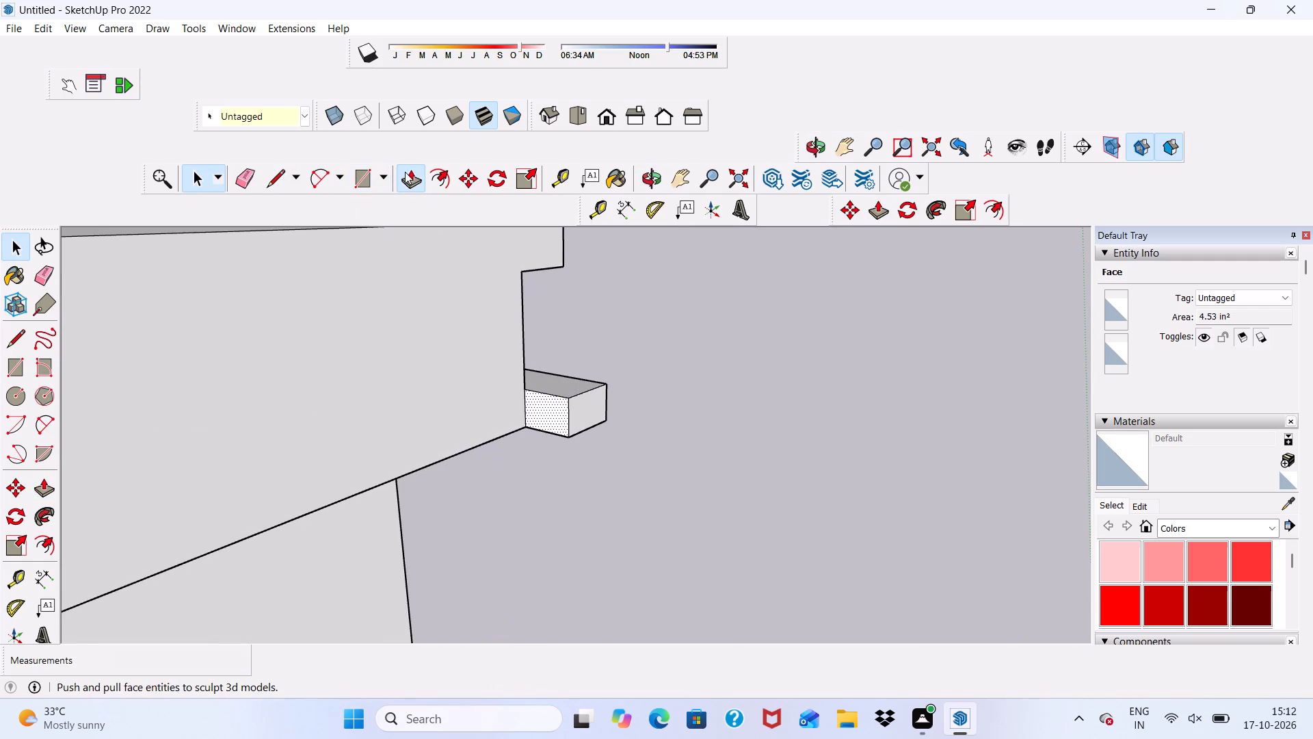
{"action": "left_click", "coordinate": [557, 419]}
{"action": "scroll", "coordinate": [411, 435], "scroll_direction": "down", "scroll_amount": 11}
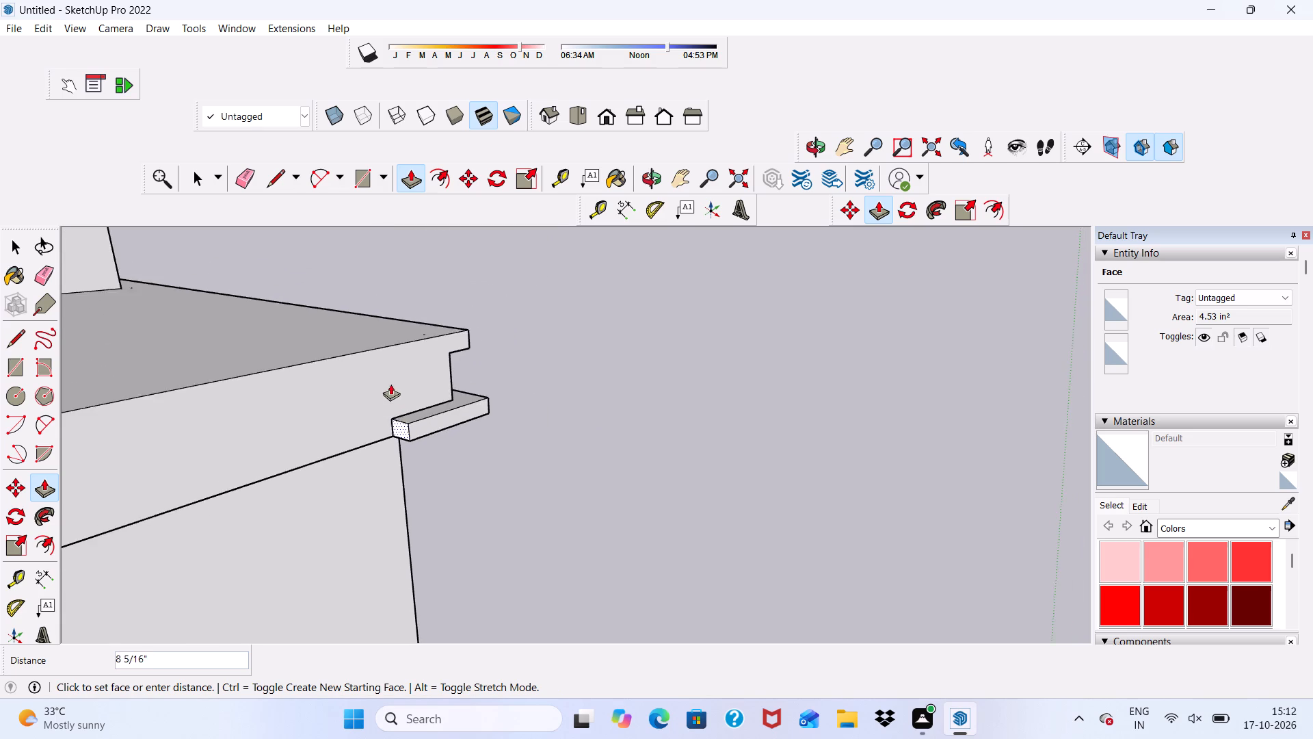
{"action": "scroll", "coordinate": [390, 384], "scroll_direction": "down", "scroll_amount": 16}
{"action": "scroll", "coordinate": [204, 417], "scroll_direction": "up", "scroll_amount": 5}
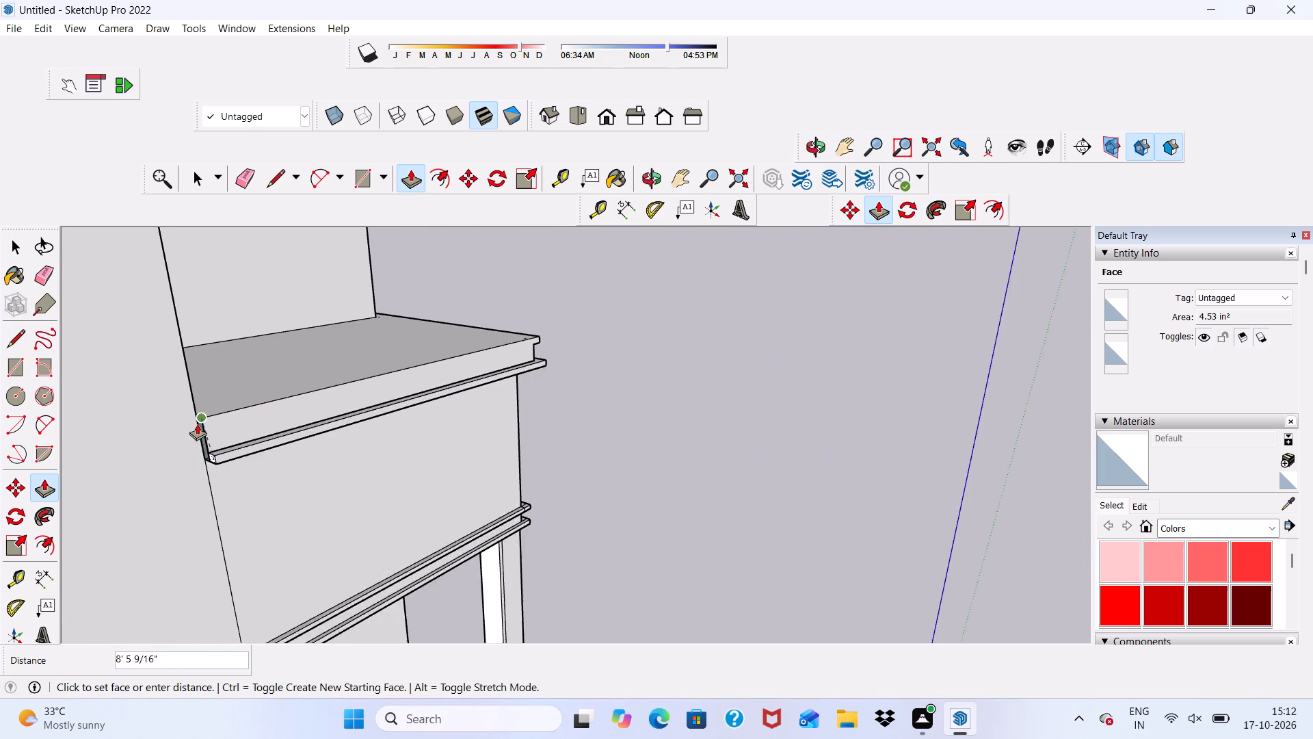
{"action": "scroll", "coordinate": [197, 424], "scroll_direction": "up", "scroll_amount": 8}
{"action": "left_click", "coordinate": [209, 459]}
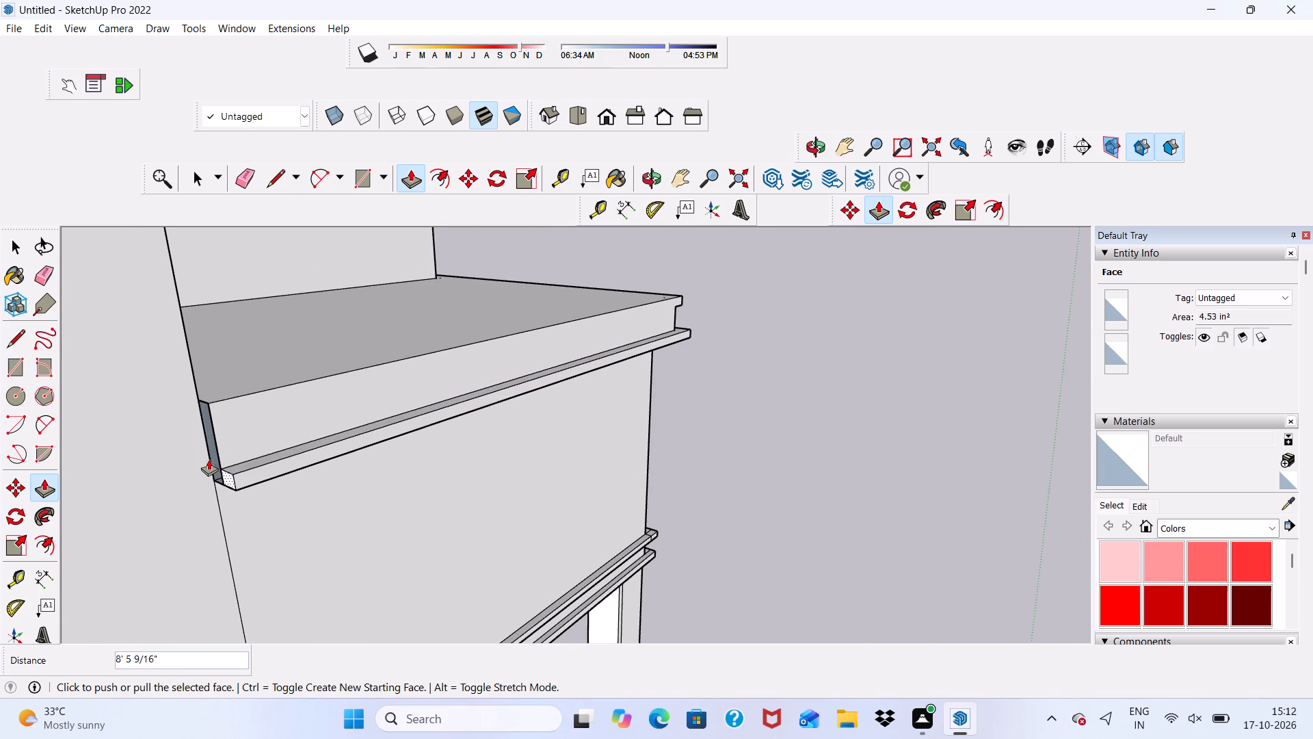
Push/pull the exposed narrow face in the gap between the band's side and the main wall by 5 1/16".
{"action": "scroll", "coordinate": [266, 475], "scroll_direction": "up", "scroll_amount": 12}
{"action": "middle_click_drag", "start_coordinate": [188, 383], "coordinate": [268, 383]}
{"action": "scroll", "coordinate": [122, 385], "scroll_direction": "up", "scroll_amount": 1}
{"action": "key", "text": "space"}
{"action": "left_click", "coordinate": [79, 391]}
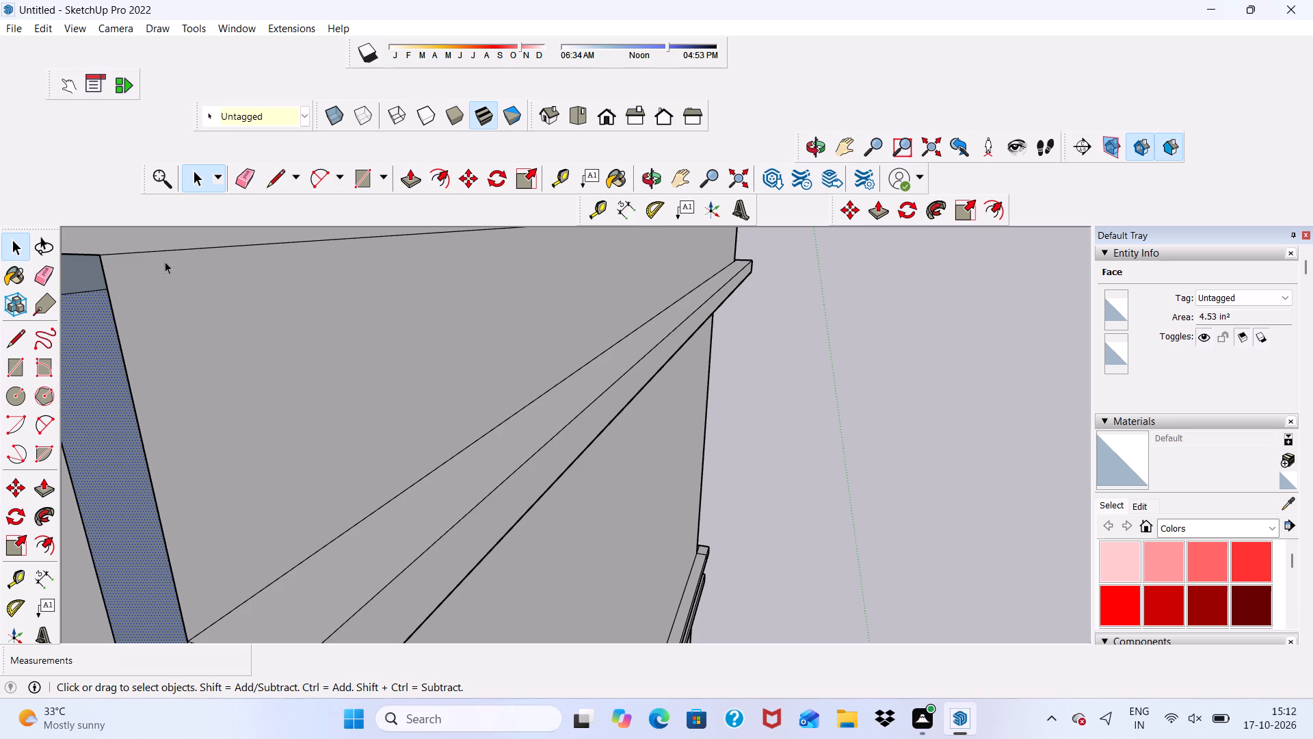
{"action": "left_click", "coordinate": [416, 175]}
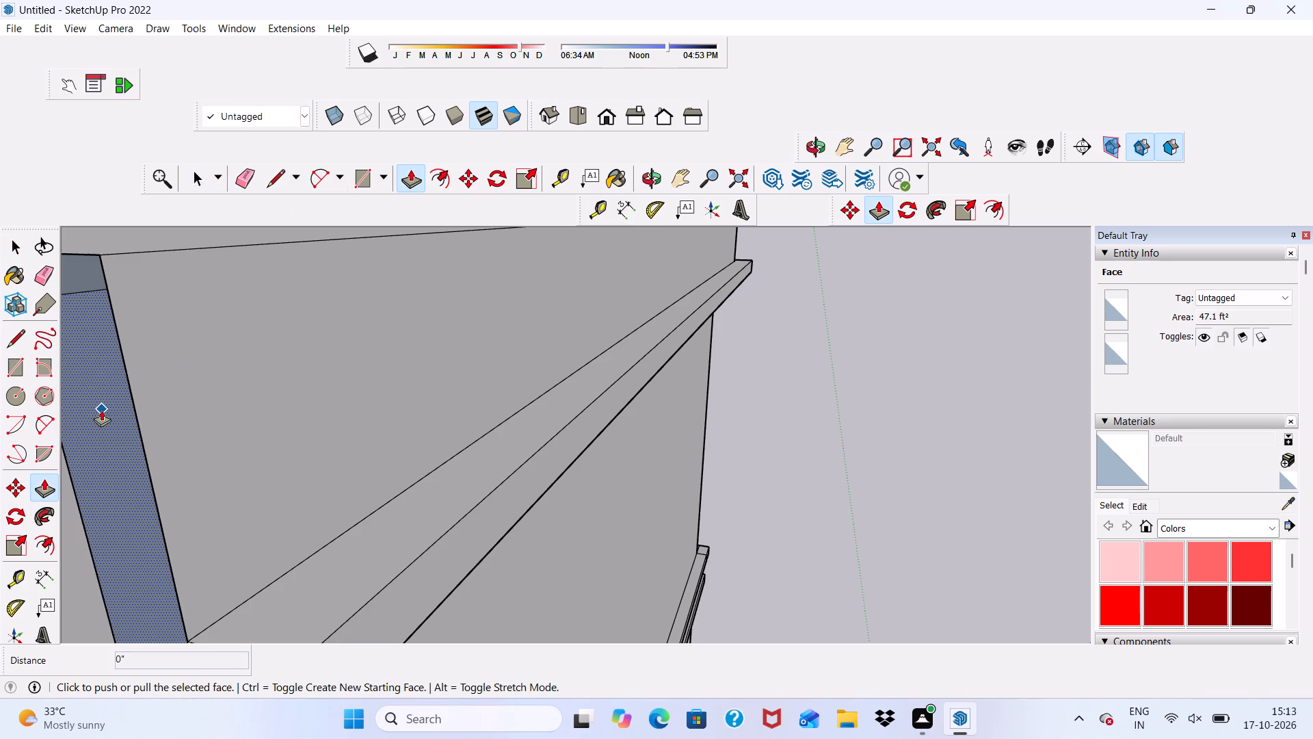
{"action": "left_click", "coordinate": [95, 415]}
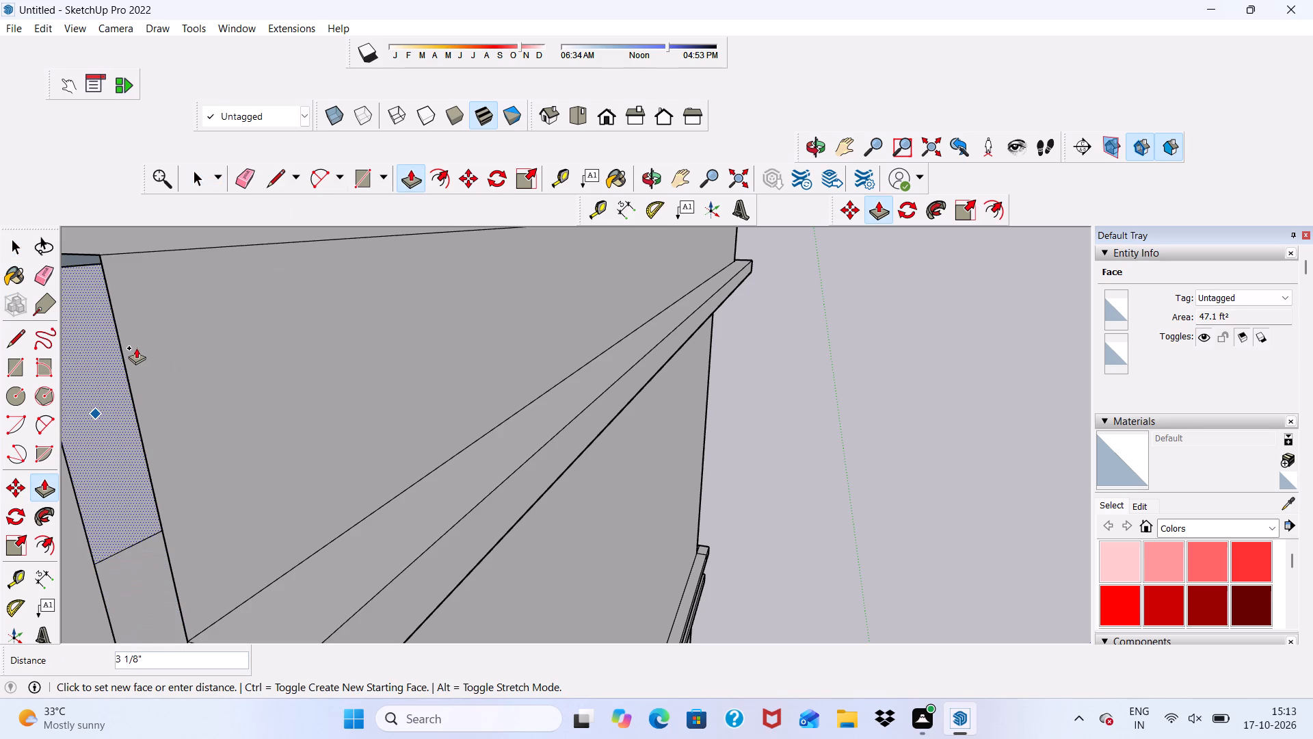
{"action": "left_click", "coordinate": [127, 309]}
Push/pull the lower face in the gap between the band's side and the main wall by 1/2".
{"action": "scroll", "coordinate": [131, 406], "scroll_direction": "down", "scroll_amount": 1}
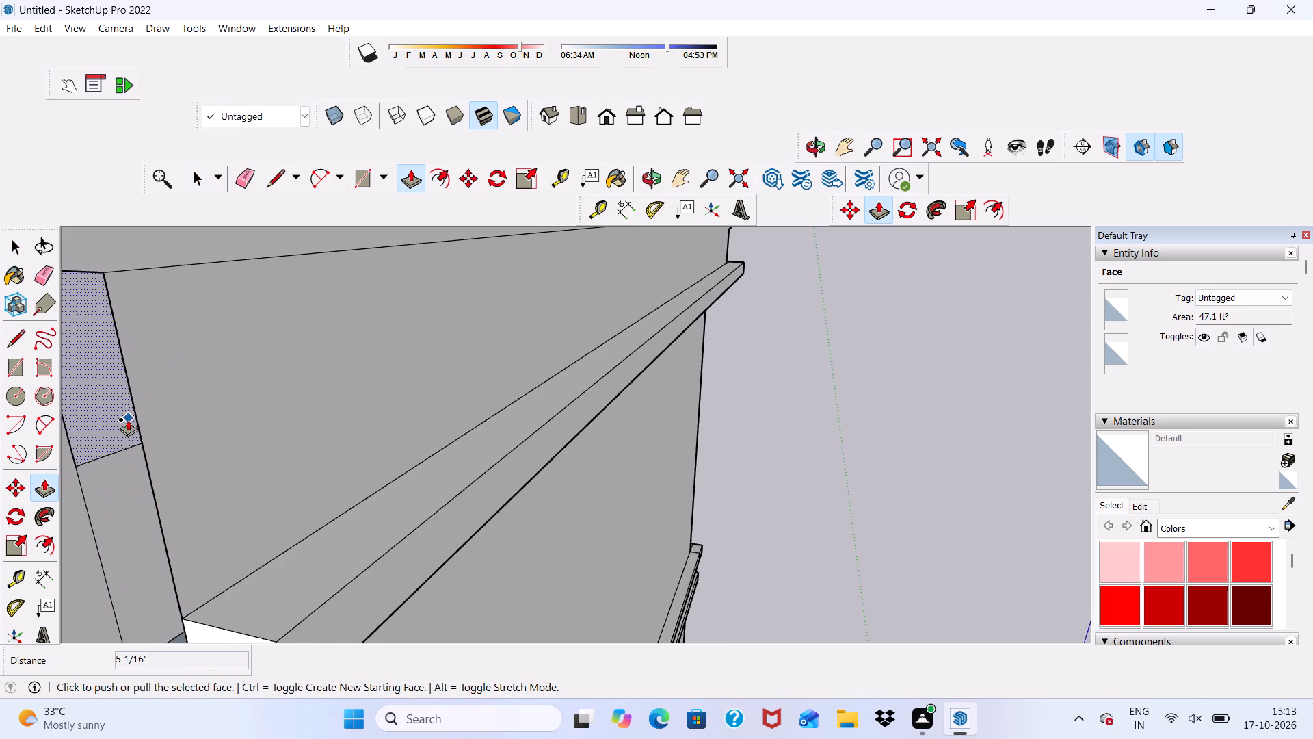
{"action": "middle_click_drag", "start_coordinate": [148, 422], "coordinate": [237, 396]}
{"action": "scroll", "coordinate": [236, 374], "scroll_direction": "down", "scroll_amount": 10}
{"action": "scroll", "coordinate": [192, 467], "scroll_direction": "up", "scroll_amount": 4}
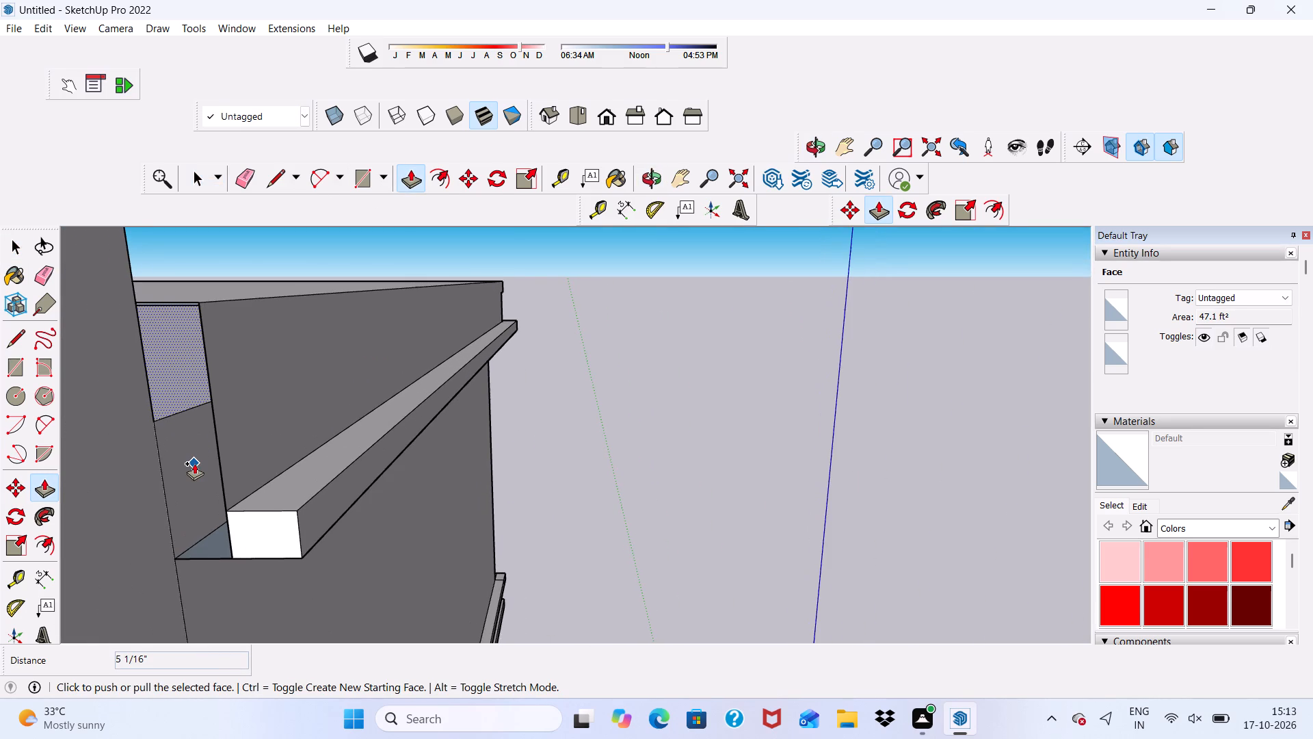
{"action": "key", "text": "space"}
{"action": "left_click", "coordinate": [194, 471]}
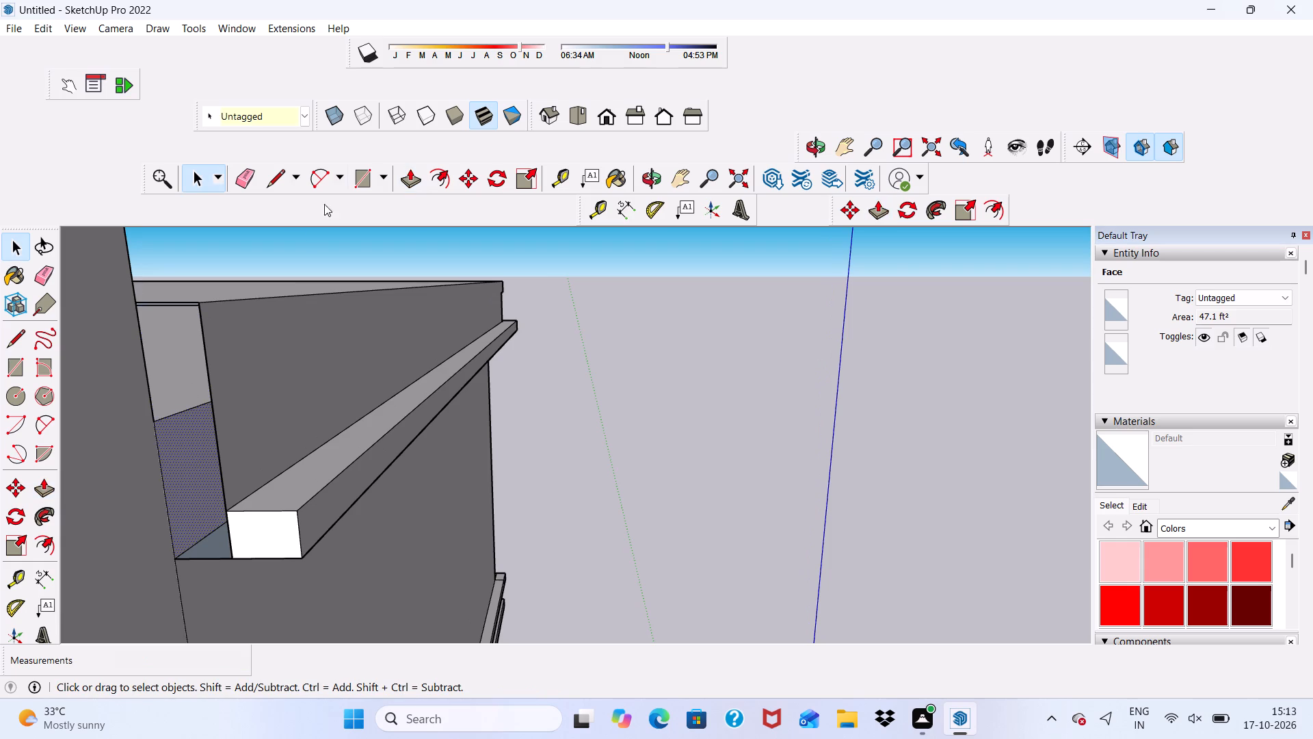
{"action": "left_click", "coordinate": [410, 179]}
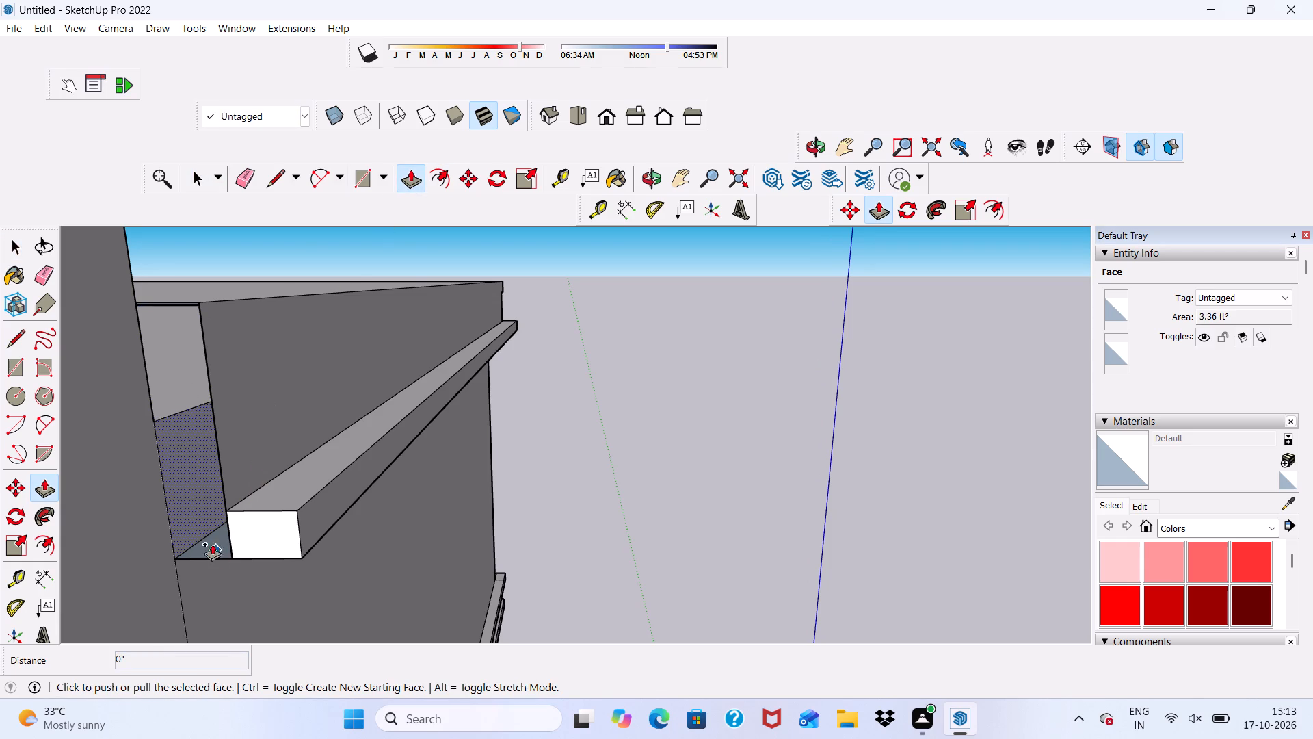
{"action": "left_click", "coordinate": [197, 510]}
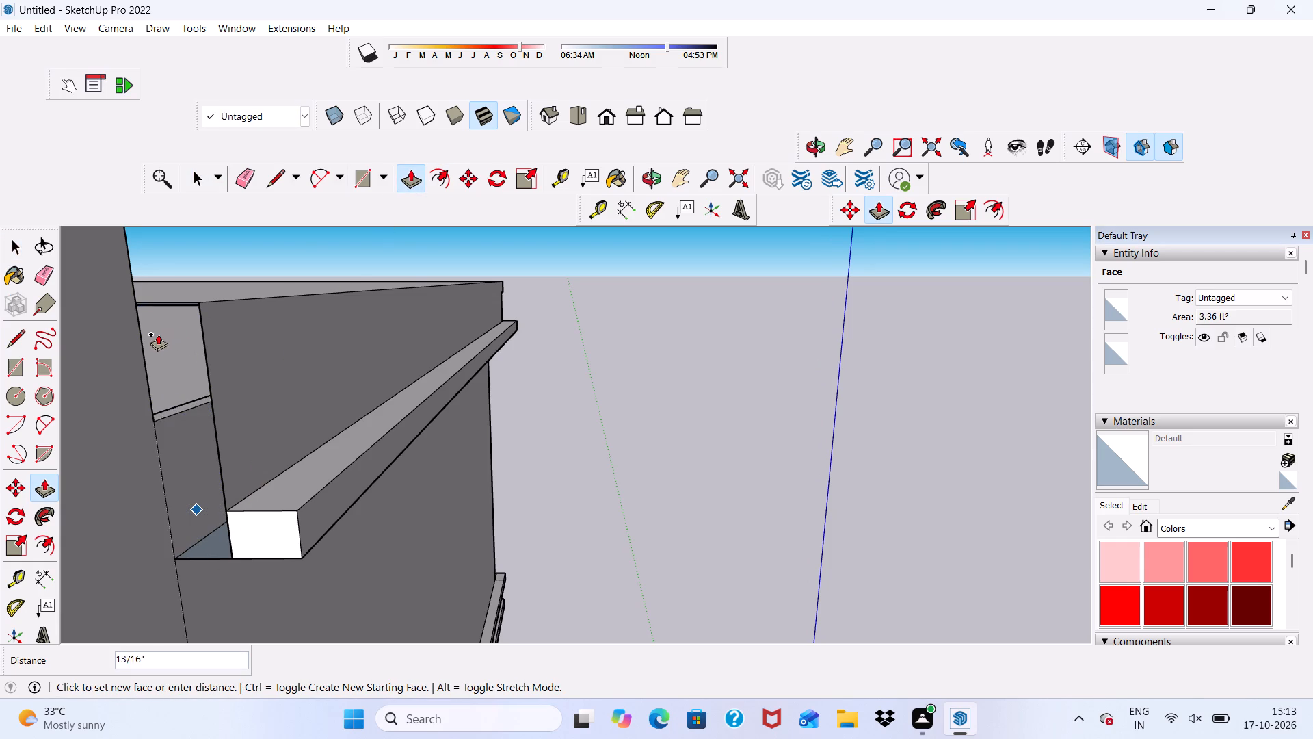
{"action": "left_click", "coordinate": [183, 445]}
Examine the trim's junction with the main wall and review the whole building from the front.
{"action": "middle_click_drag", "start_coordinate": [291, 425], "coordinate": [111, 411]}
{"action": "scroll", "coordinate": [308, 337], "scroll_direction": "up", "scroll_amount": 4}
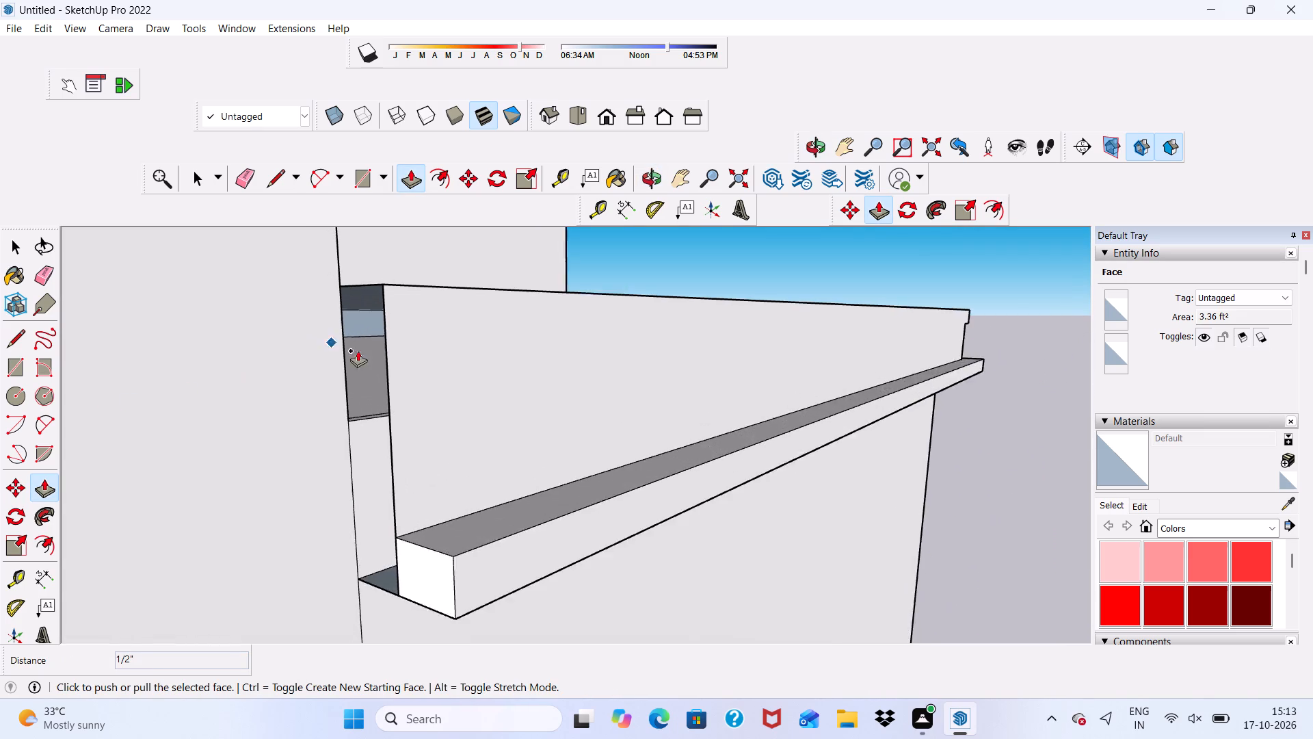
{"action": "scroll", "coordinate": [358, 350], "scroll_direction": "up", "scroll_amount": 13}
{"action": "scroll", "coordinate": [324, 344], "scroll_direction": "down", "scroll_amount": 3}
{"action": "scroll", "coordinate": [432, 365], "scroll_direction": "down", "scroll_amount": 5}
{"action": "key", "text": "space"}
{"action": "scroll", "coordinate": [416, 364], "scroll_direction": "down", "scroll_amount": 5}
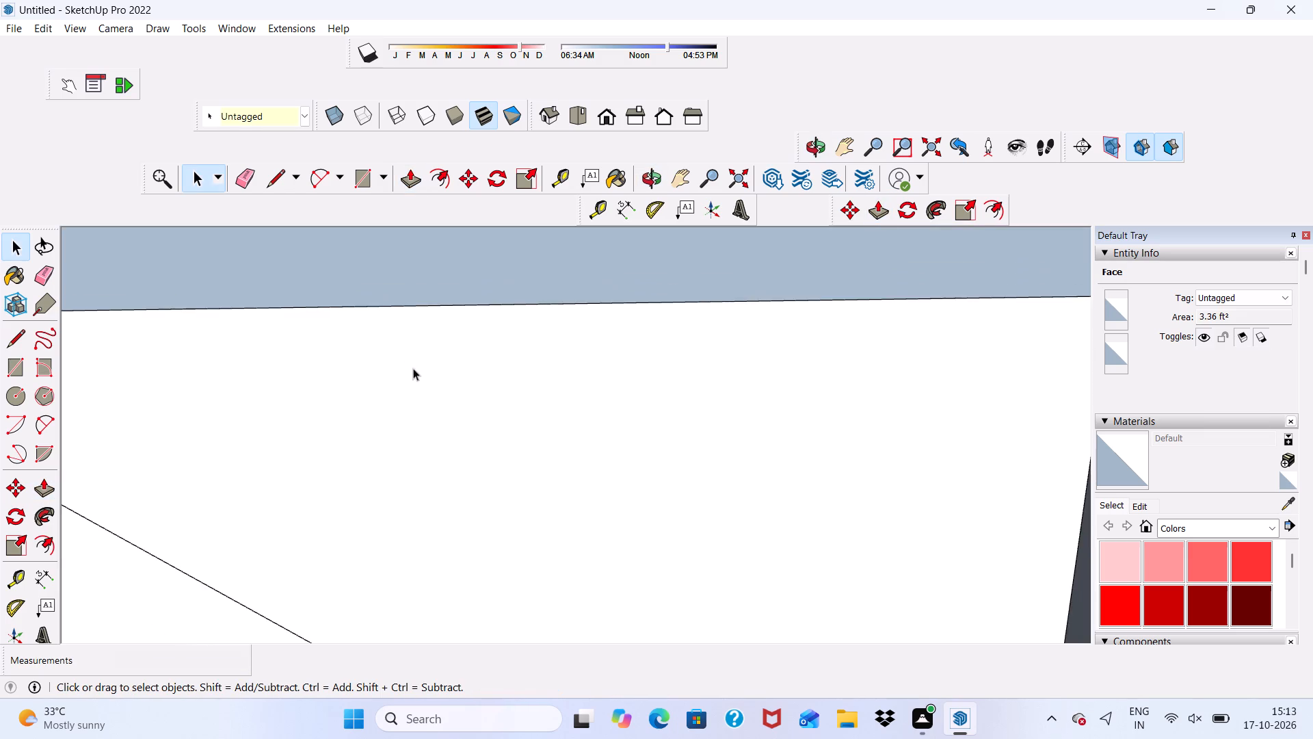
{"action": "scroll", "coordinate": [398, 331], "scroll_direction": "down", "scroll_amount": 5}
{"action": "left_click", "coordinate": [605, 116]}
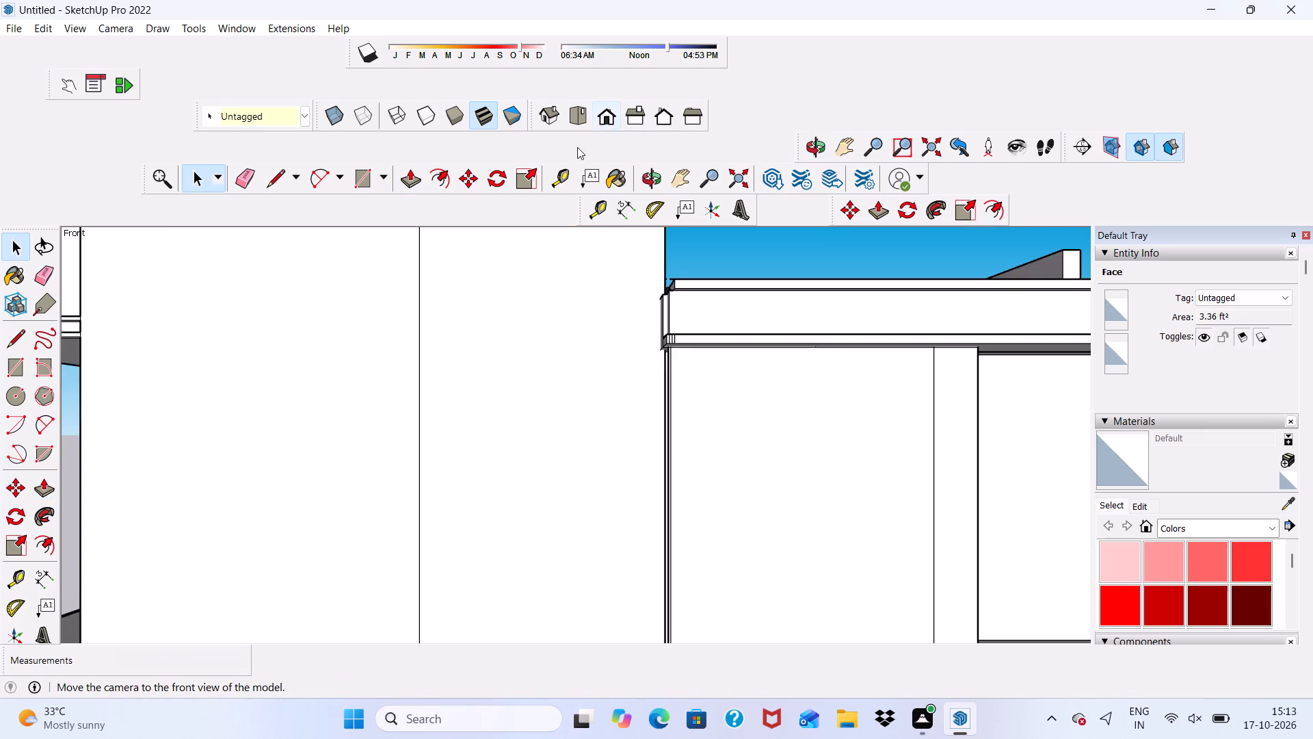
{"action": "scroll", "coordinate": [308, 308], "scroll_direction": "down", "scroll_amount": 11}
{"action": "scroll", "coordinate": [627, 367], "scroll_direction": "up", "scroll_amount": 6}
{"action": "scroll", "coordinate": [355, 351], "scroll_direction": "down", "scroll_amount": 7}
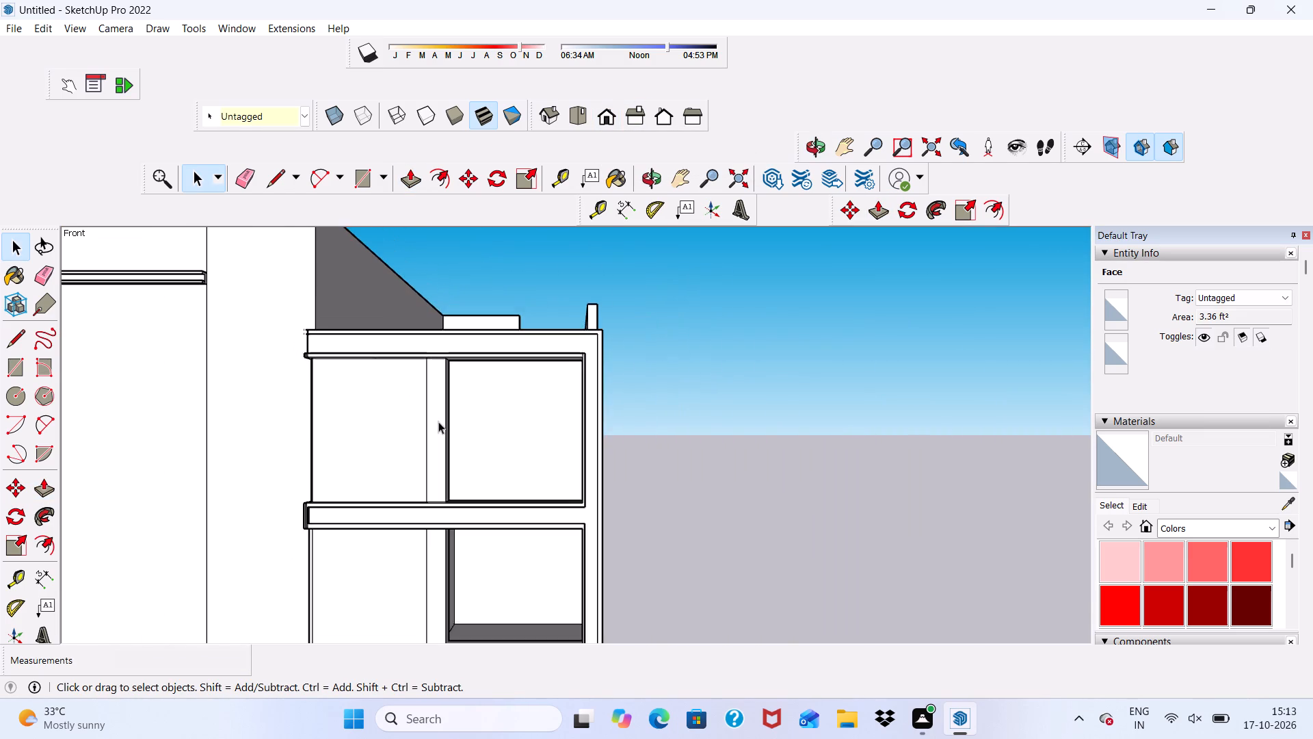
{"action": "scroll", "coordinate": [250, 339], "scroll_direction": "up", "scroll_amount": 6}
{"action": "middle_click_drag", "start_coordinate": [197, 307], "coordinate": [36, 361]}
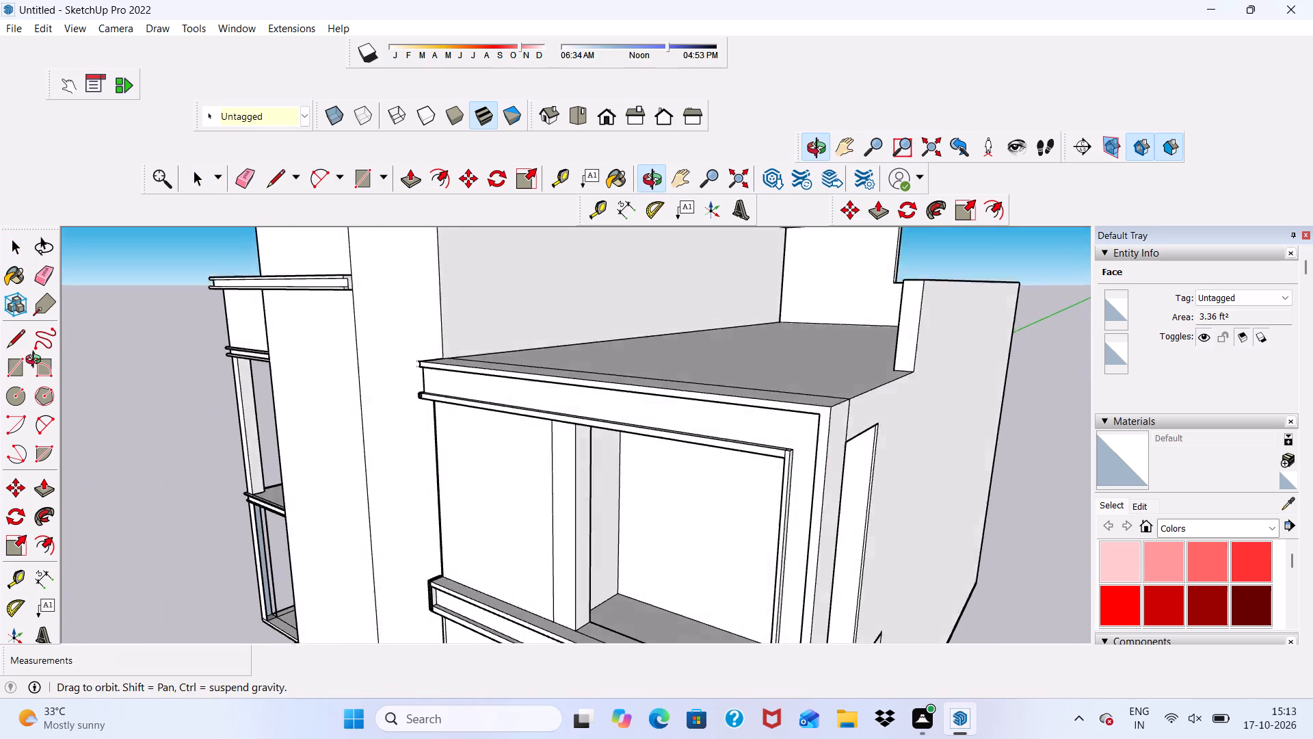
{"action": "middle_click_drag", "start_coordinate": [36, 361], "coordinate": [215, 338]}
{"action": "scroll", "coordinate": [278, 335], "scroll_direction": "up", "scroll_amount": 1}
{"action": "scroll", "coordinate": [273, 335], "scroll_direction": "down", "scroll_amount": 14}
{"action": "middle_click_drag", "start_coordinate": [233, 348], "coordinate": [370, 350]}
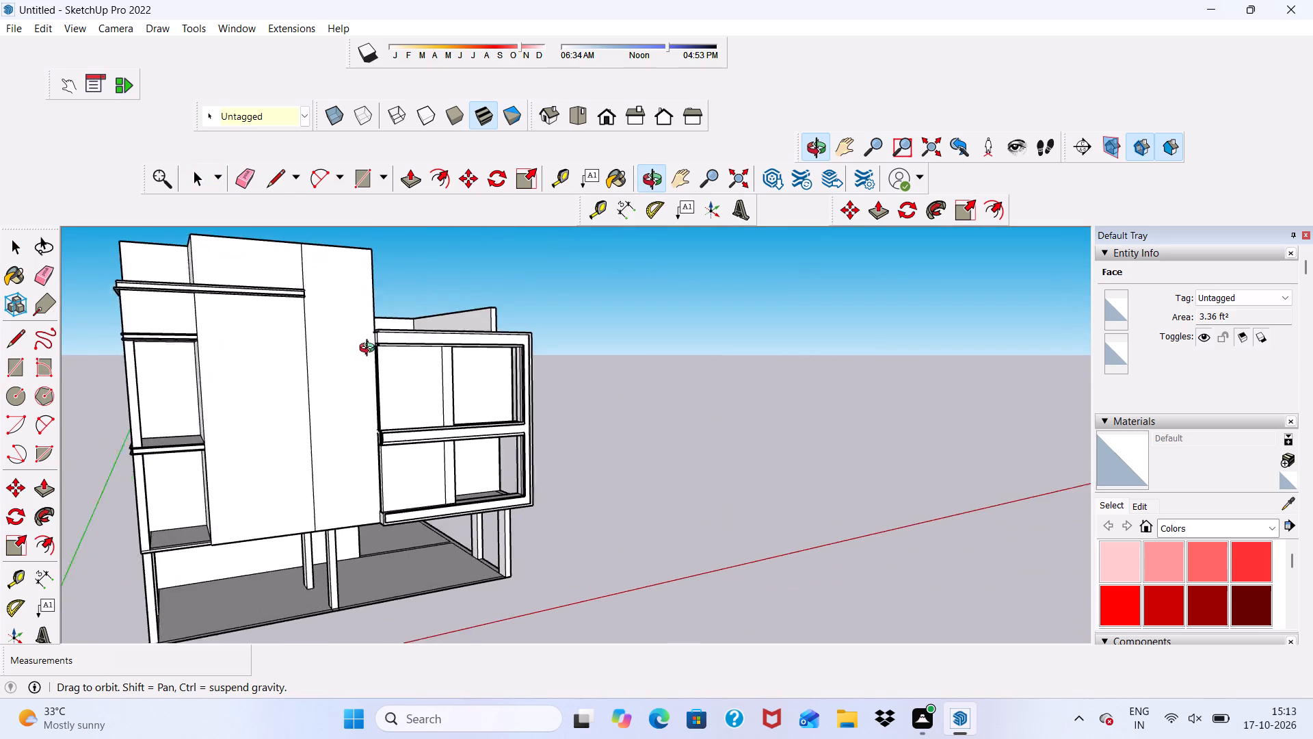
{"action": "middle_click_drag", "start_coordinate": [370, 350], "coordinate": [302, 362]}
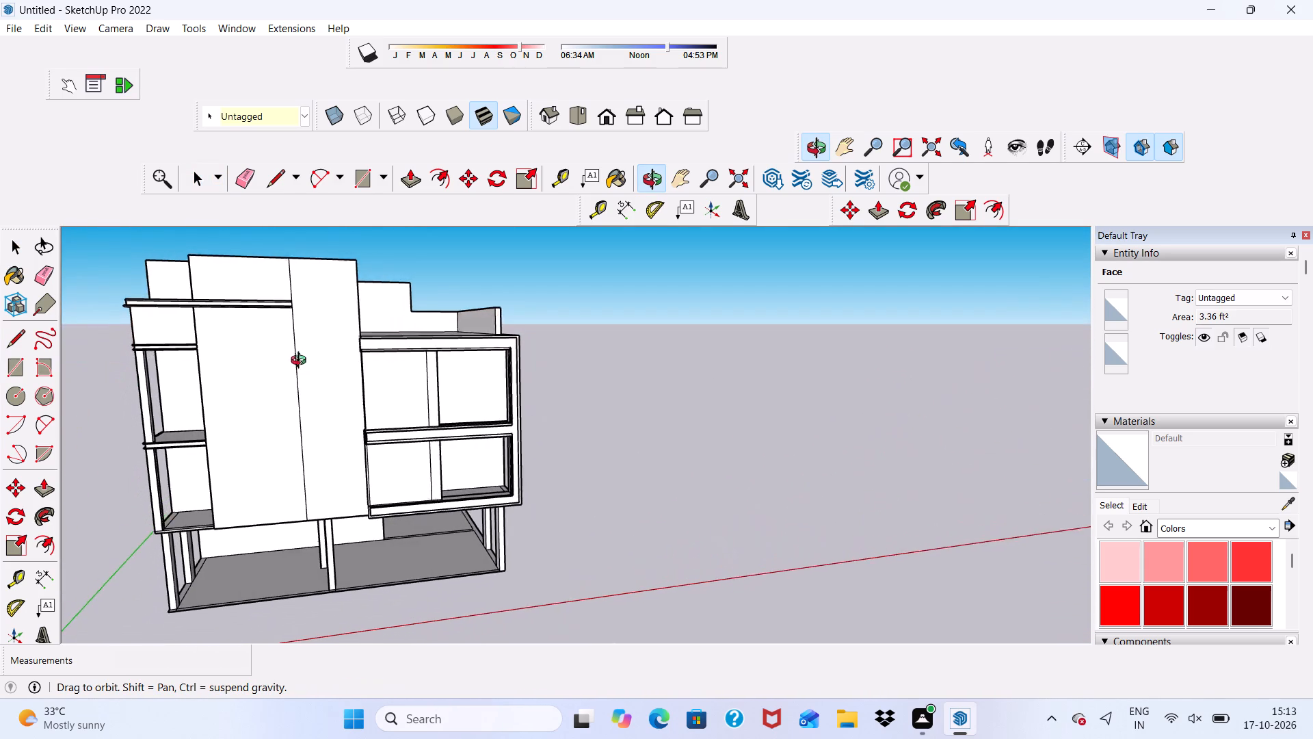
{"action": "middle_click_drag", "start_coordinate": [302, 362], "coordinate": [290, 363]}
Push/pull the recessed wall panel between the two upper trim bands outward 3", flush with the adjoining tall wall.
{"action": "scroll", "coordinate": [204, 304], "scroll_direction": "up", "scroll_amount": 3}
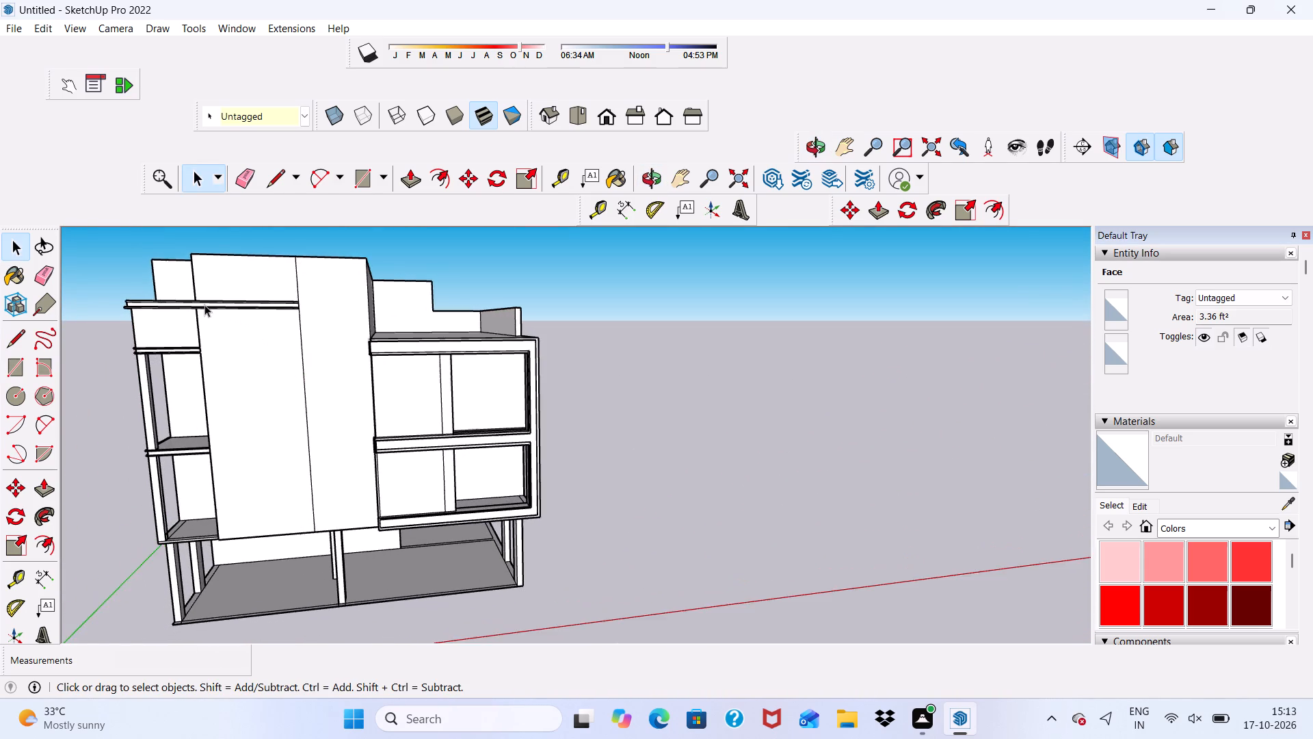
{"action": "scroll", "coordinate": [204, 304], "scroll_direction": "up", "scroll_amount": 18}
{"action": "middle_click_drag", "start_coordinate": [183, 350], "coordinate": [364, 350]}
{"action": "scroll", "coordinate": [183, 351], "scroll_direction": "down", "scroll_amount": 1}
{"action": "scroll", "coordinate": [363, 365], "scroll_direction": "down", "scroll_amount": 1}
{"action": "left_click", "coordinate": [226, 401]}
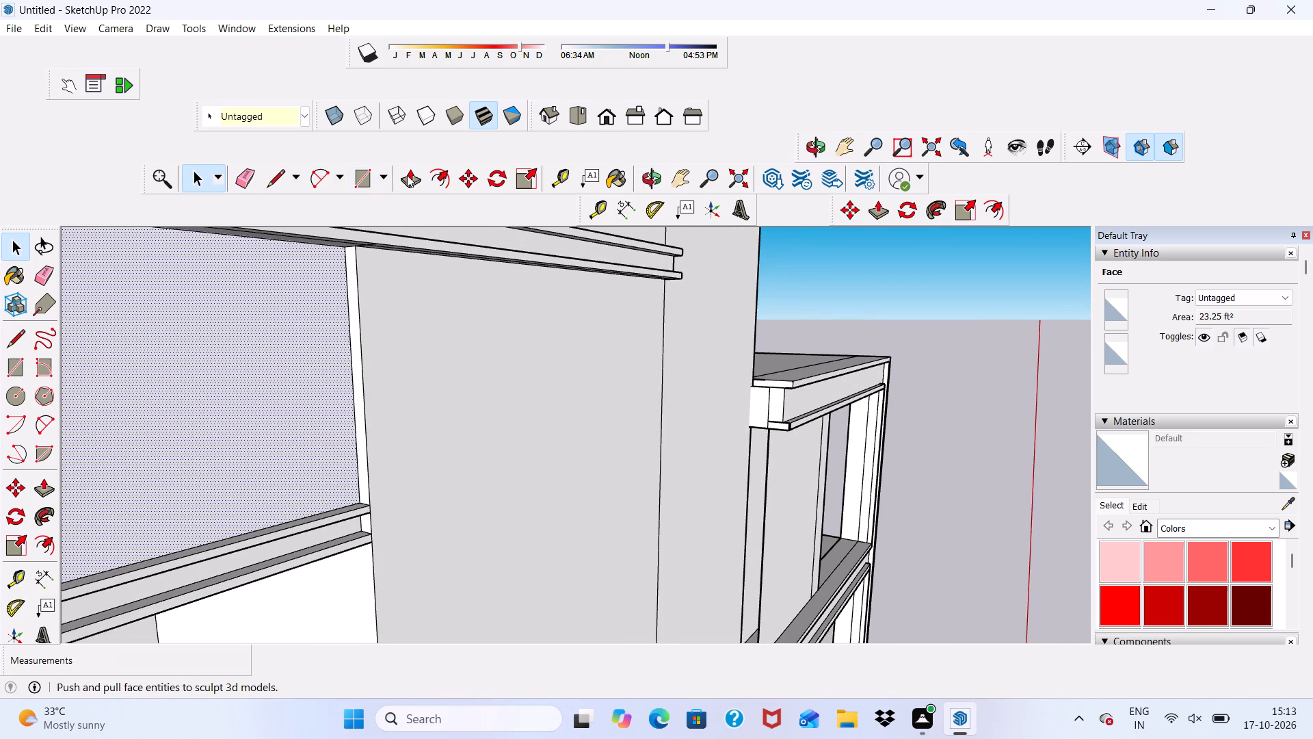
{"action": "left_click", "coordinate": [408, 174]}
{"action": "left_click", "coordinate": [227, 443]}
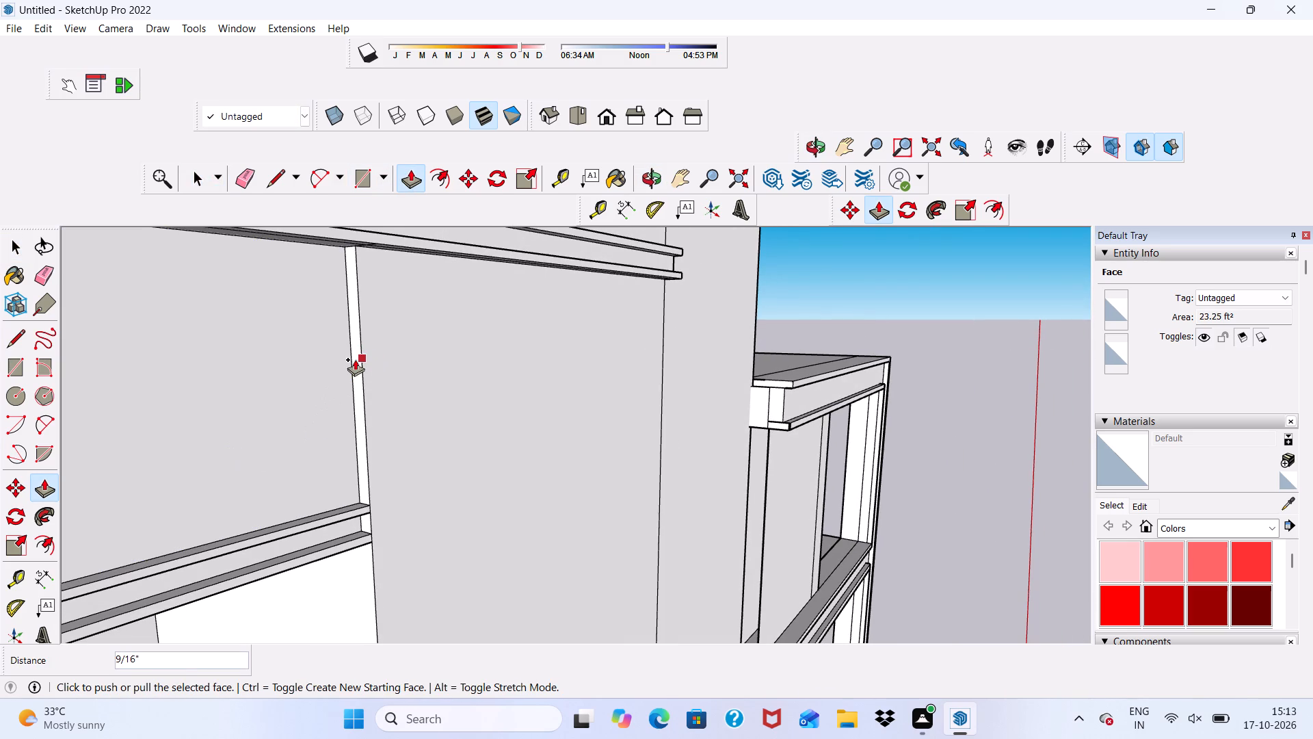
{"action": "key", "text": "space"}
{"action": "left_click", "coordinate": [251, 401]}
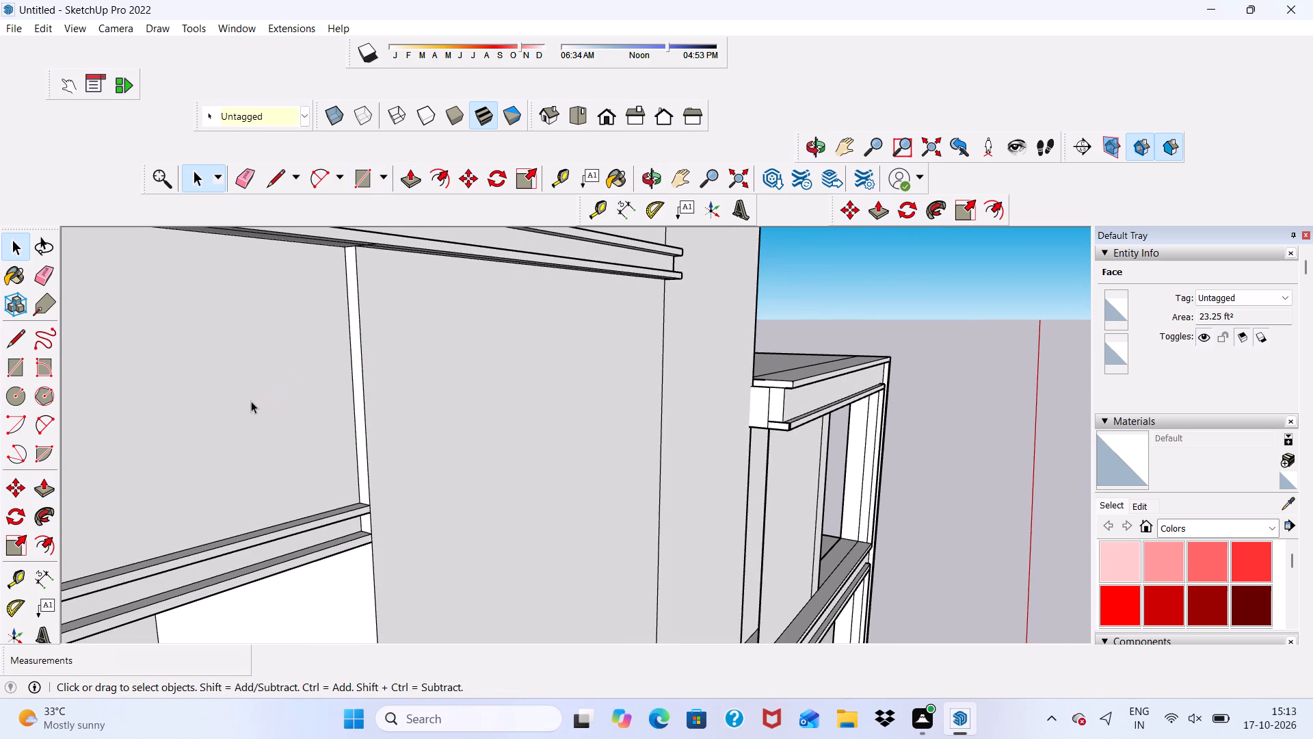
{"action": "left_click", "coordinate": [411, 177]}
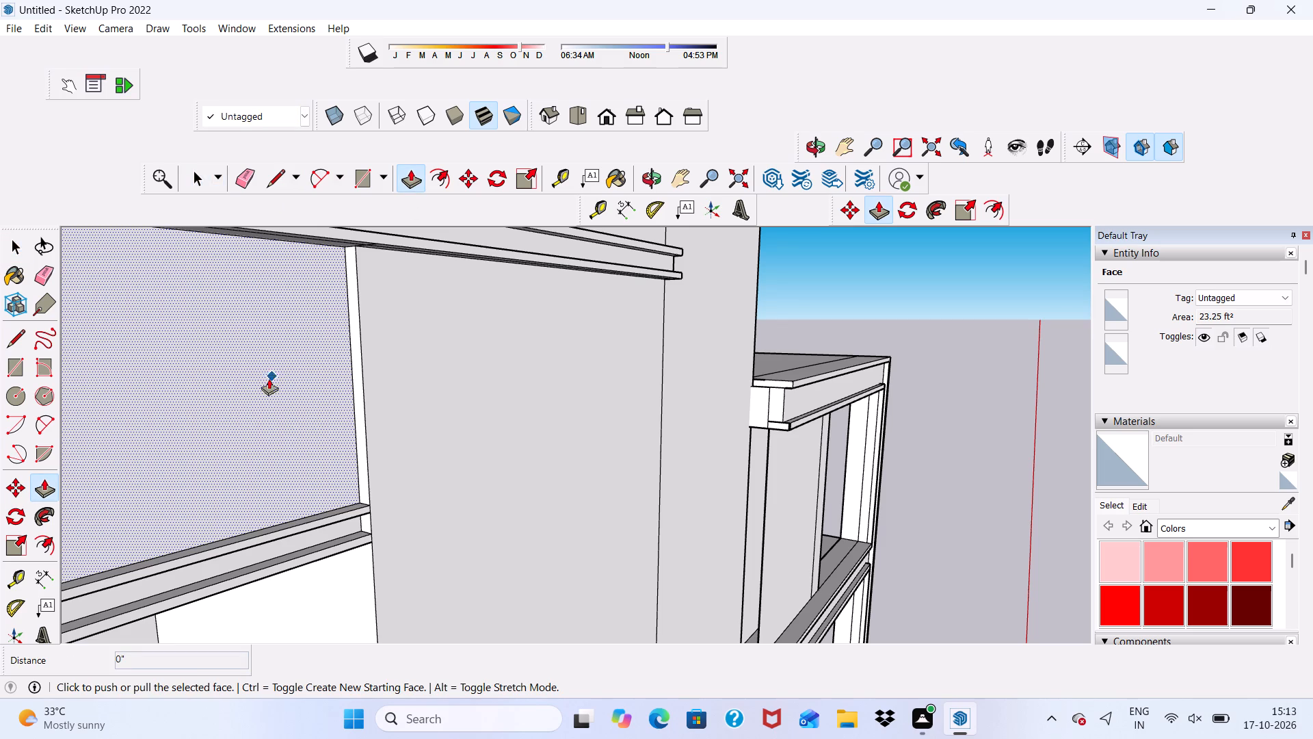
{"action": "left_click", "coordinate": [252, 386]}
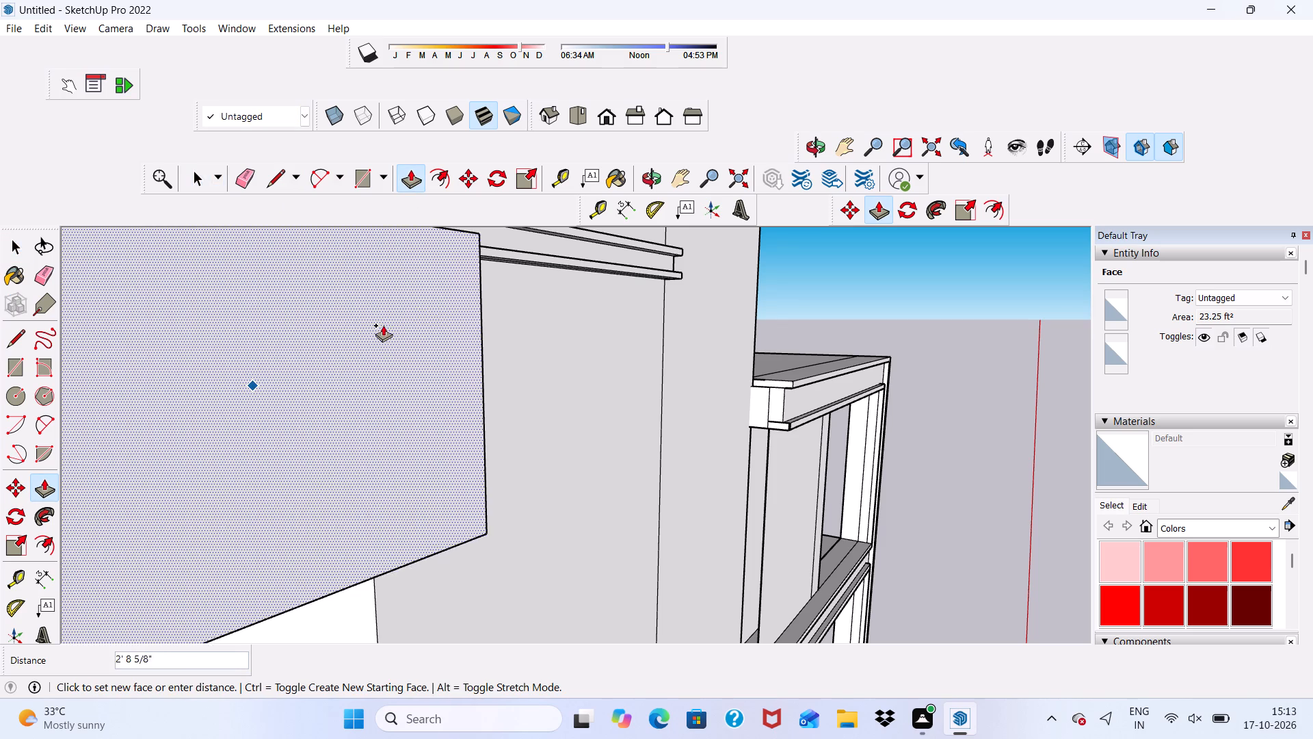
{"action": "scroll", "coordinate": [437, 312], "scroll_direction": "down", "scroll_amount": 3}
{"action": "middle_click_drag", "start_coordinate": [430, 322], "coordinate": [229, 376]}
{"action": "left_click", "coordinate": [436, 340]}
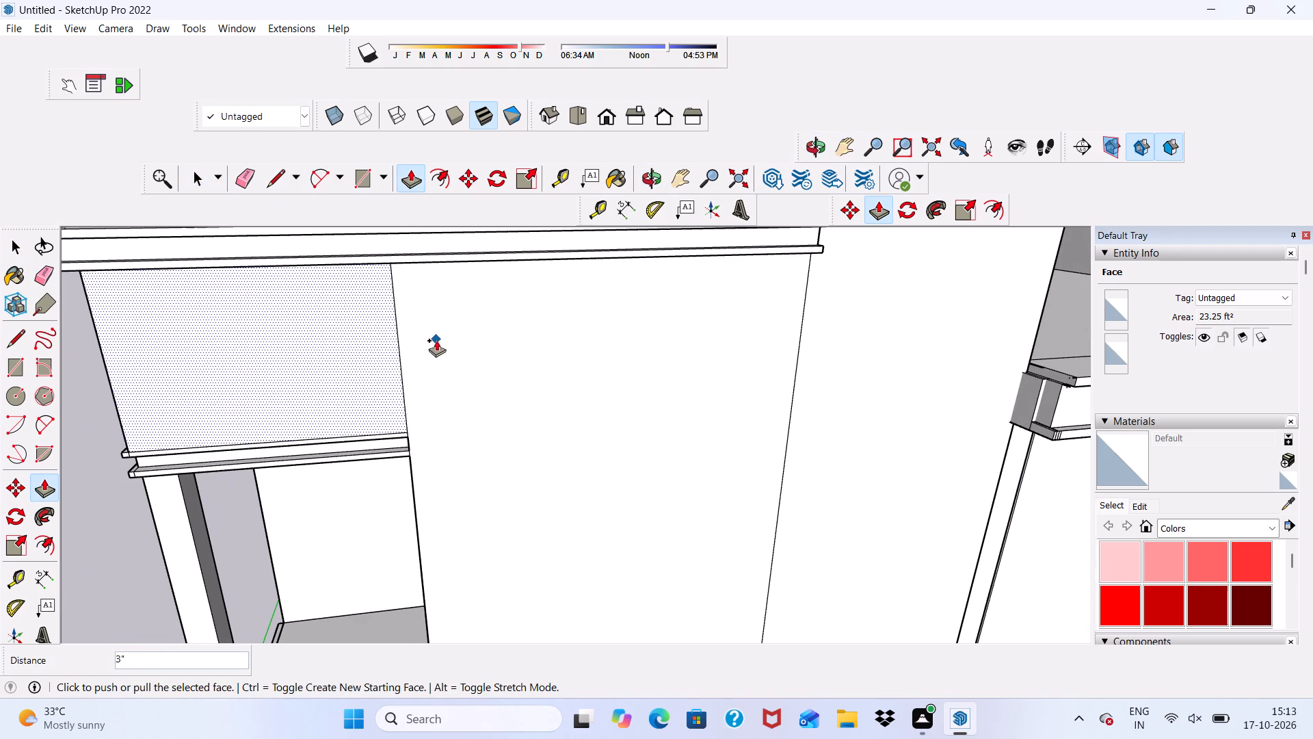
Push/pull the front face of the upper trim strip on the band below that panel outward 2 5/8".
{"action": "middle_click_drag", "start_coordinate": [429, 341], "coordinate": [434, 287]}
{"action": "key", "text": "space"}
{"action": "scroll", "coordinate": [340, 324], "scroll_direction": "up", "scroll_amount": 4}
{"action": "scroll", "coordinate": [314, 281], "scroll_direction": "down", "scroll_amount": 7}
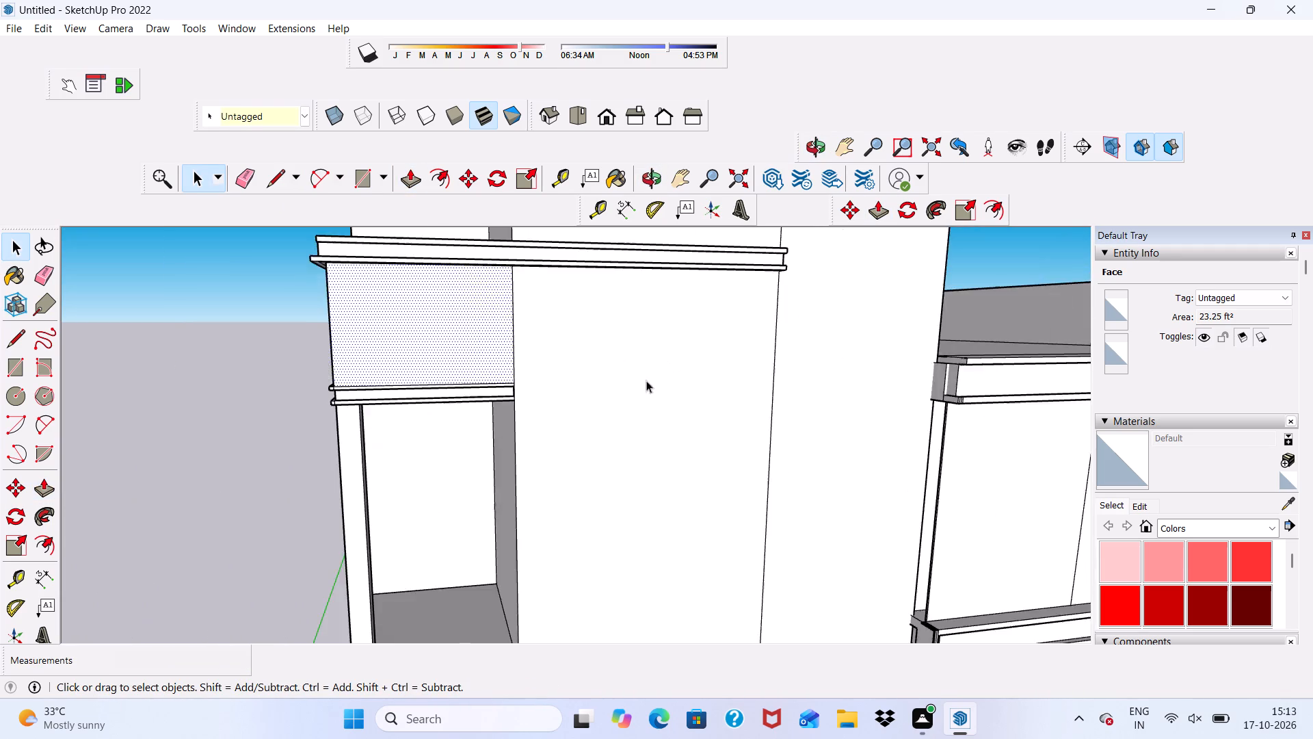
{"action": "scroll", "coordinate": [646, 380], "scroll_direction": "down", "scroll_amount": 7}
{"action": "middle_click_drag", "start_coordinate": [616, 392], "coordinate": [619, 379]}
{"action": "scroll", "coordinate": [518, 414], "scroll_direction": "up", "scroll_amount": 4}
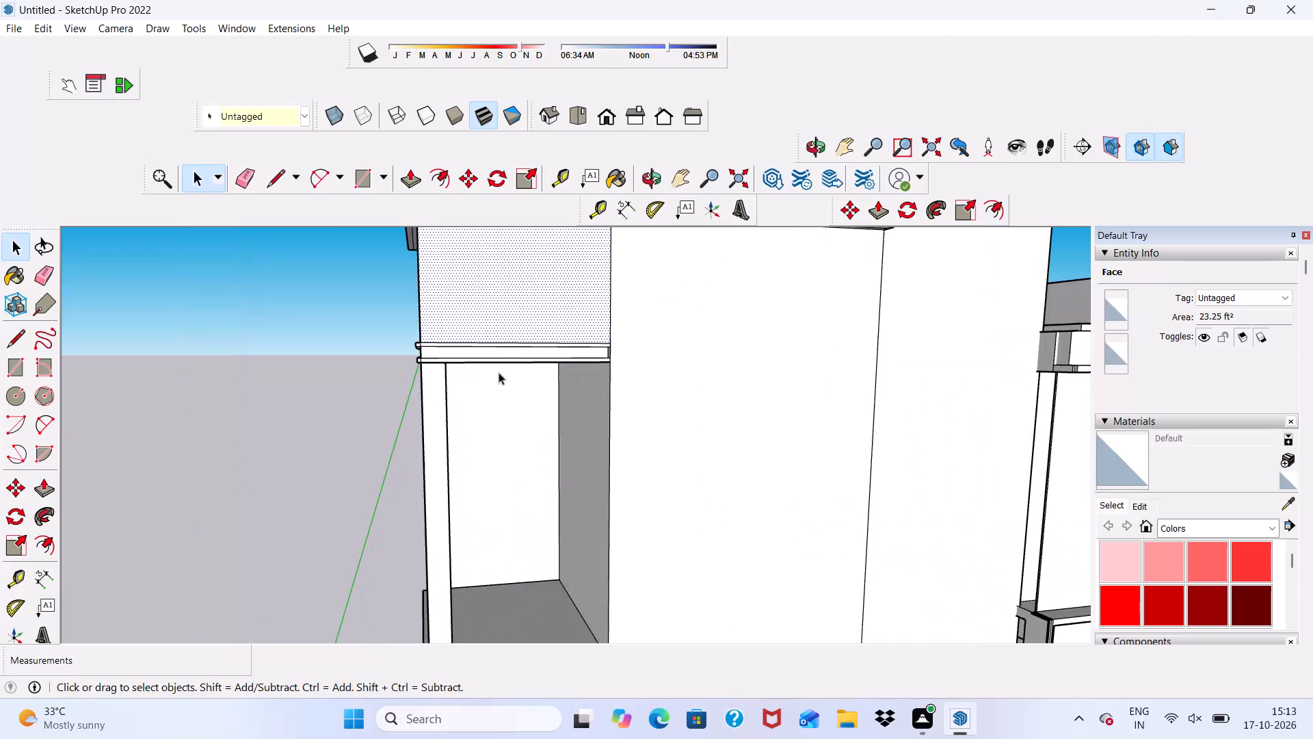
{"action": "scroll", "coordinate": [499, 372], "scroll_direction": "up", "scroll_amount": 8}
{"action": "middle_click_drag", "start_coordinate": [490, 332], "coordinate": [470, 412]}
{"action": "scroll", "coordinate": [463, 420], "scroll_direction": "up", "scroll_amount": 4}
{"action": "left_click", "coordinate": [429, 409]}
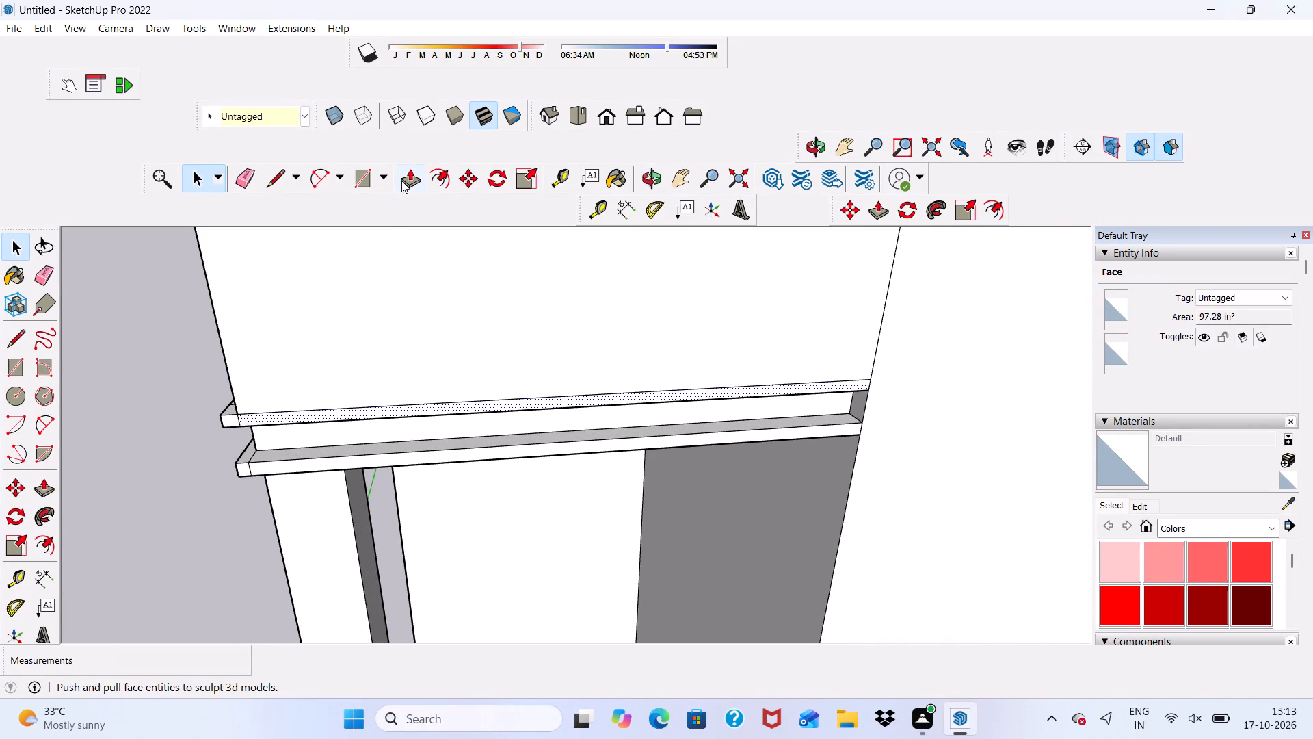
{"action": "left_click", "coordinate": [410, 172]}
{"action": "left_click", "coordinate": [406, 409]}
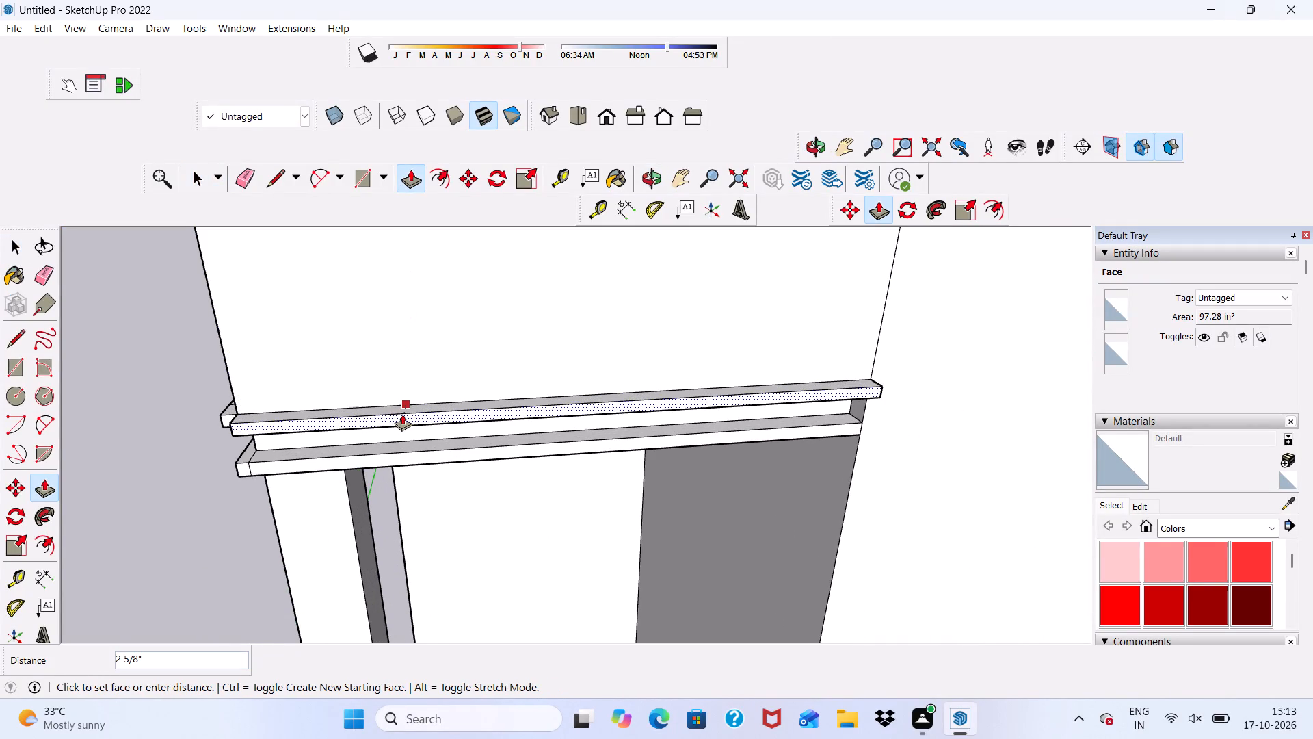
{"action": "left_click", "coordinate": [402, 414]}
{"action": "scroll", "coordinate": [401, 415], "scroll_direction": "down", "scroll_amount": 2}
{"action": "middle_click_drag", "start_coordinate": [401, 415], "coordinate": [627, 375]}
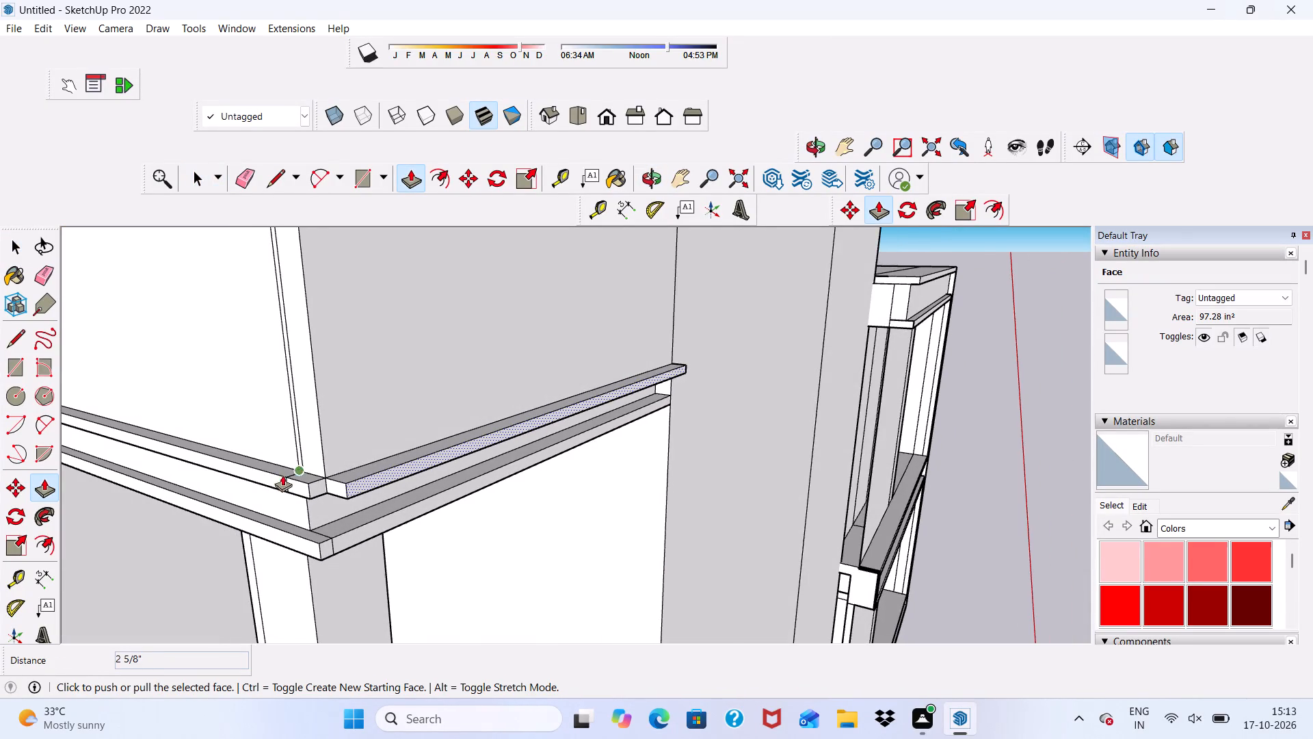
Push/pull the upper trim's small end face at the wall corner outward until it is flush with the adjoining strip's front.
{"action": "scroll", "coordinate": [250, 513], "scroll_direction": "up", "scroll_amount": 4}
{"action": "key", "text": "space"}
{"action": "scroll", "coordinate": [359, 470], "scroll_direction": "up", "scroll_amount": 5}
{"action": "left_click", "coordinate": [334, 478]}
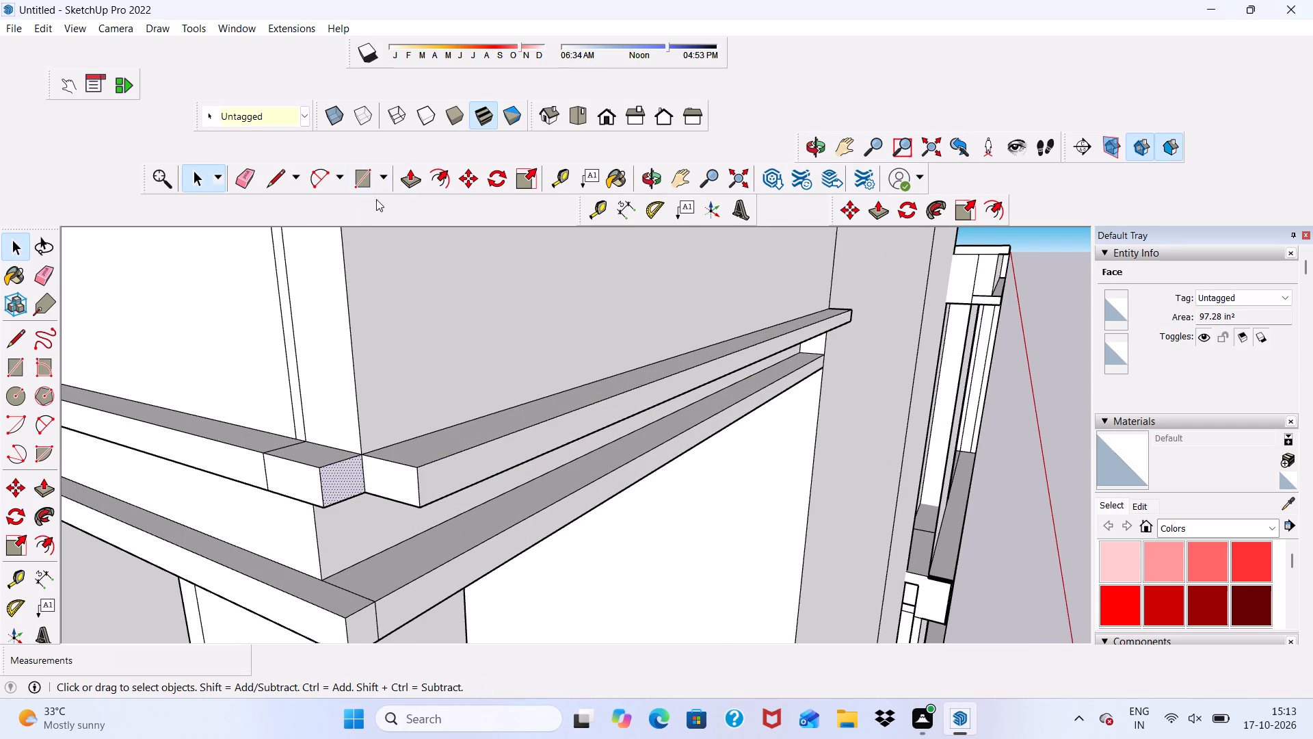
{"action": "left_click", "coordinate": [412, 170]}
{"action": "left_click", "coordinate": [328, 477]}
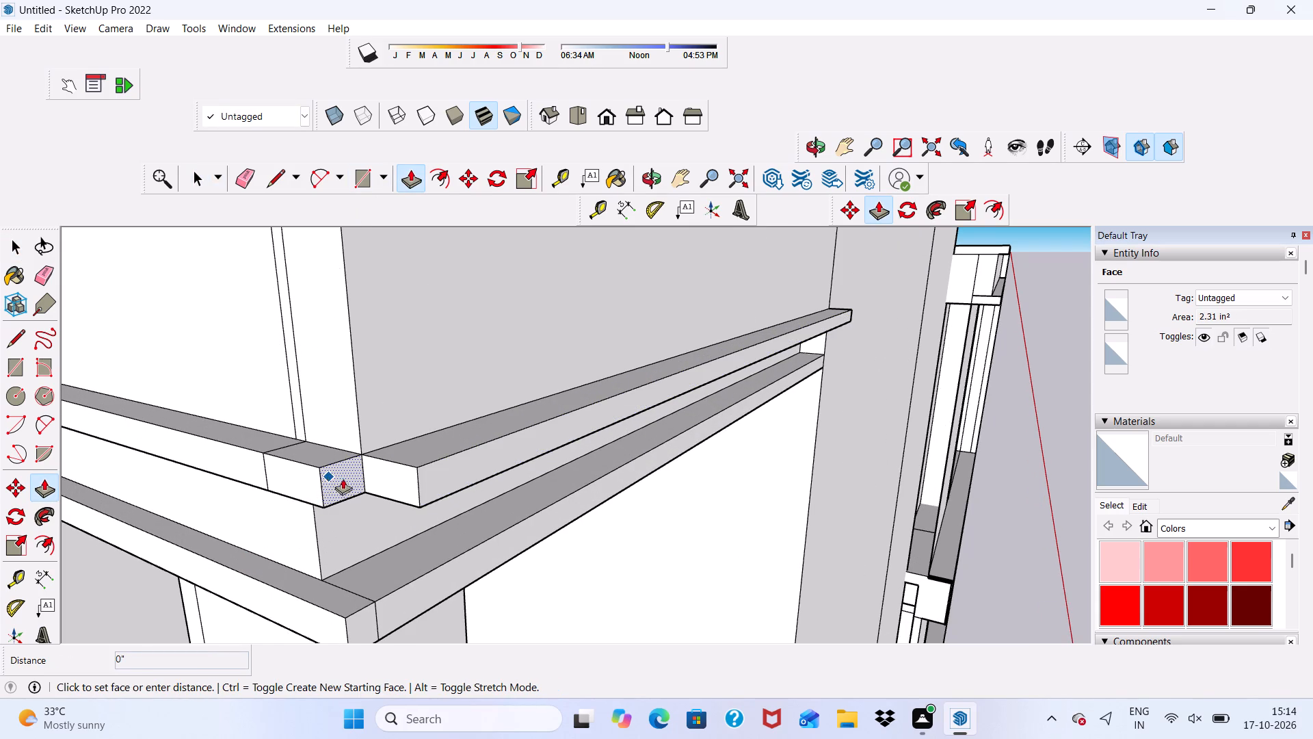
{"action": "left_click", "coordinate": [434, 469]}
Erase the seam lines across the top and side face of the lower trim strip at its outer corner.
{"action": "scroll", "coordinate": [431, 455], "scroll_direction": "down", "scroll_amount": 5}
{"action": "middle_click_drag", "start_coordinate": [509, 463], "coordinate": [284, 474]}
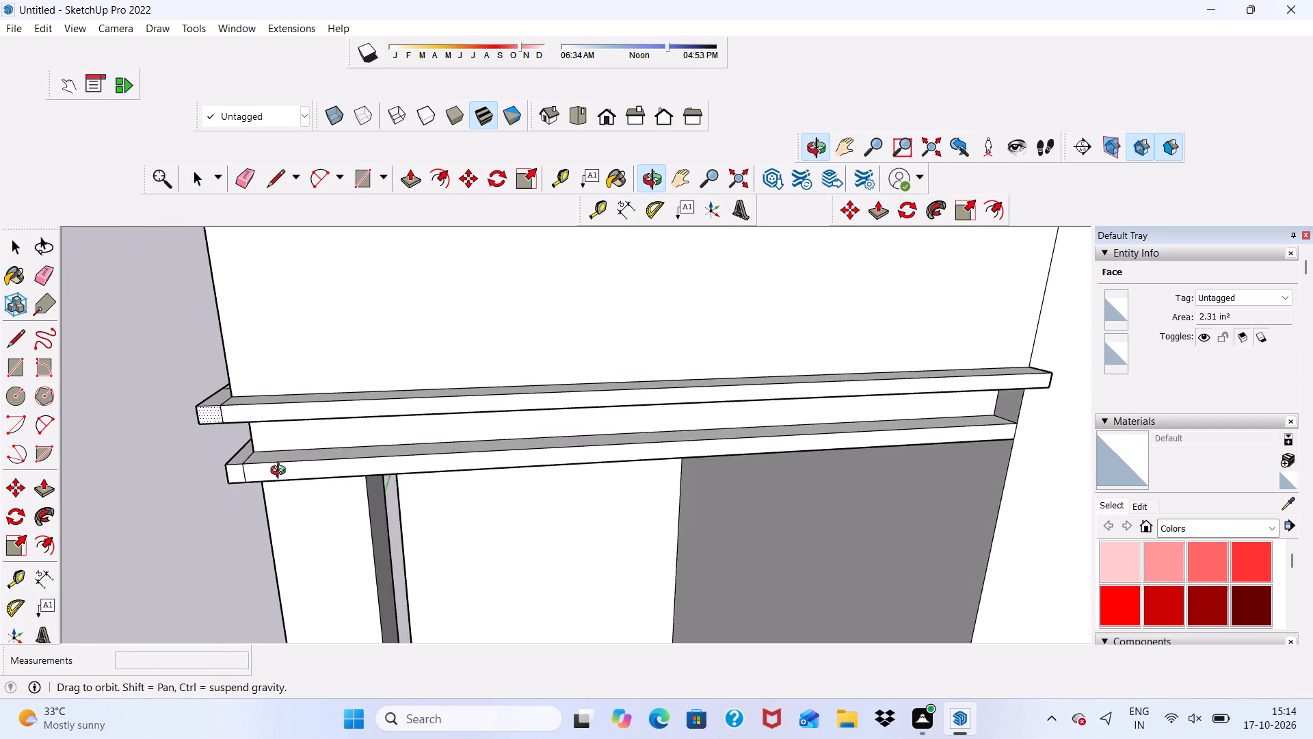
{"action": "key", "text": "space"}
{"action": "left_click", "coordinate": [252, 174]}
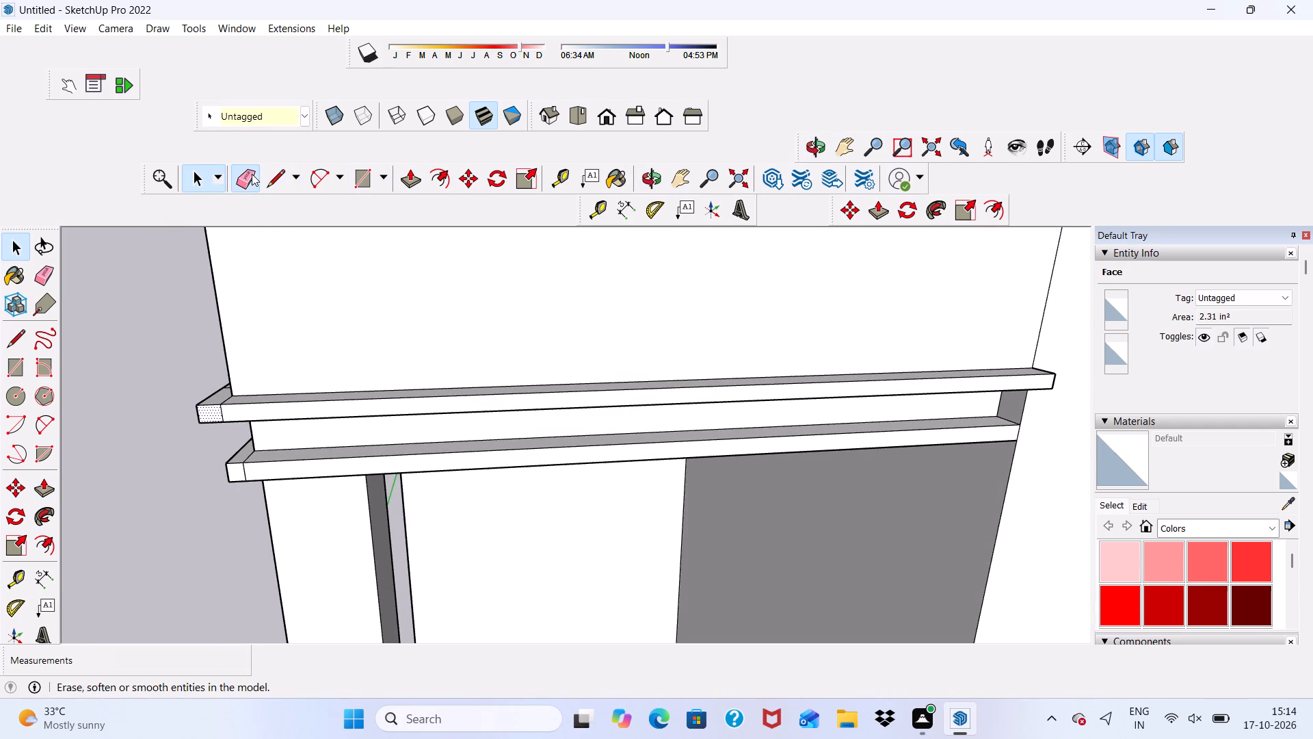
{"action": "scroll", "coordinate": [281, 364], "scroll_direction": "up", "scroll_amount": 15}
{"action": "left_click_drag", "start_coordinate": [230, 471], "coordinate": [243, 484]}
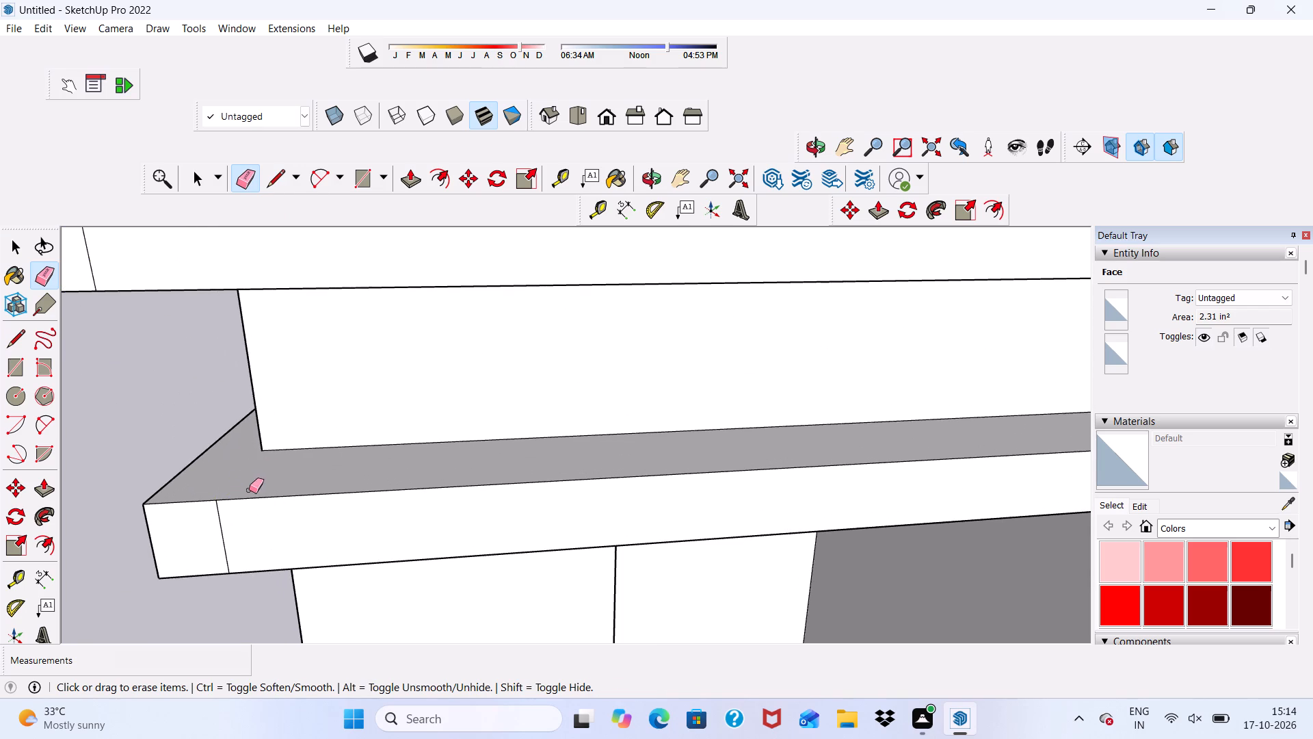
{"action": "scroll", "coordinate": [249, 506], "scroll_direction": "down", "scroll_amount": 1}
{"action": "scroll", "coordinate": [231, 541], "scroll_direction": "up", "scroll_amount": 3}
{"action": "left_click_drag", "start_coordinate": [202, 534], "coordinate": [237, 533]}
{"action": "scroll", "coordinate": [227, 517], "scroll_direction": "down", "scroll_amount": 11}
Erase the seam lines across the top and adjacent face of the upper trim strip at the same corner.
{"action": "scroll", "coordinate": [198, 400], "scroll_direction": "up", "scroll_amount": 6}
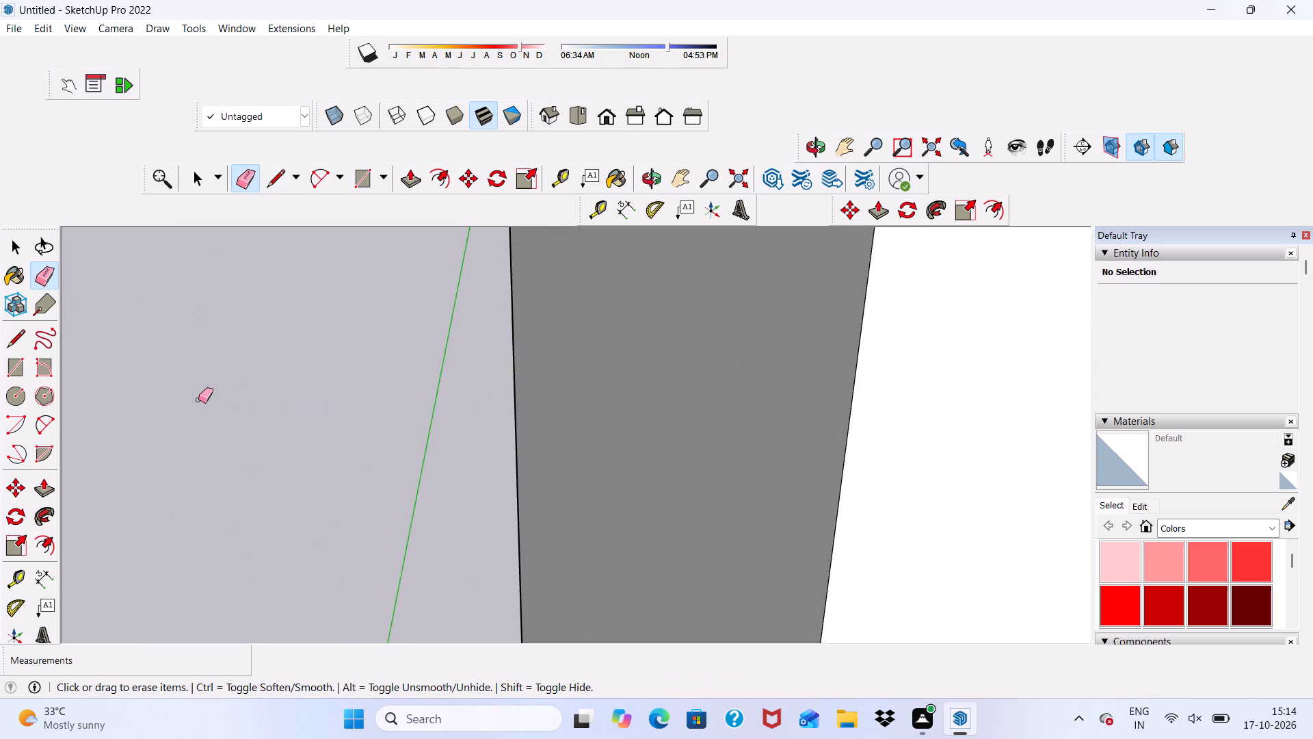
{"action": "scroll", "coordinate": [199, 413], "scroll_direction": "down", "scroll_amount": 6}
{"action": "scroll", "coordinate": [222, 510], "scroll_direction": "up", "scroll_amount": 5}
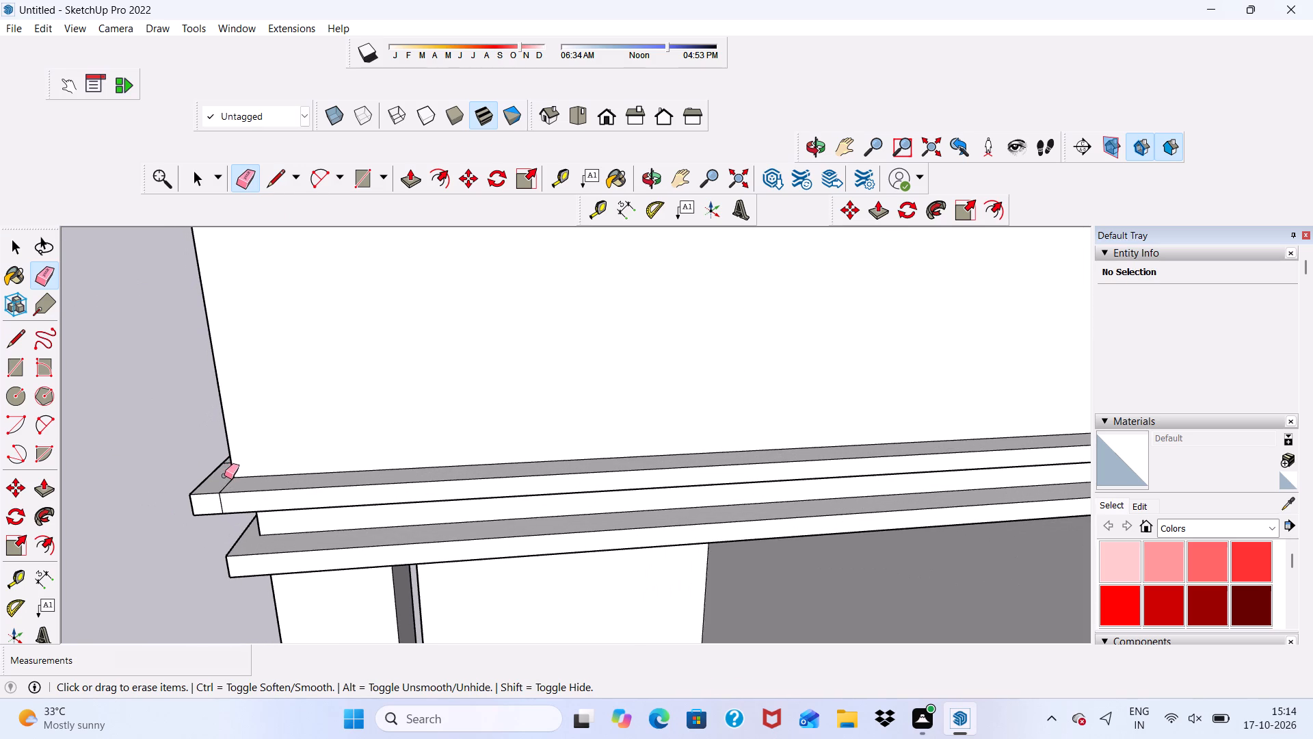
{"action": "left_click", "coordinate": [226, 476]}
{"action": "left_click", "coordinate": [224, 499]}
Erase the remaining seam lines on the top and face of the upper trim strip on the corner's other side.
{"action": "scroll", "coordinate": [208, 499], "scroll_direction": "down", "scroll_amount": 4}
{"action": "middle_click_drag", "start_coordinate": [224, 505], "coordinate": [282, 526]}
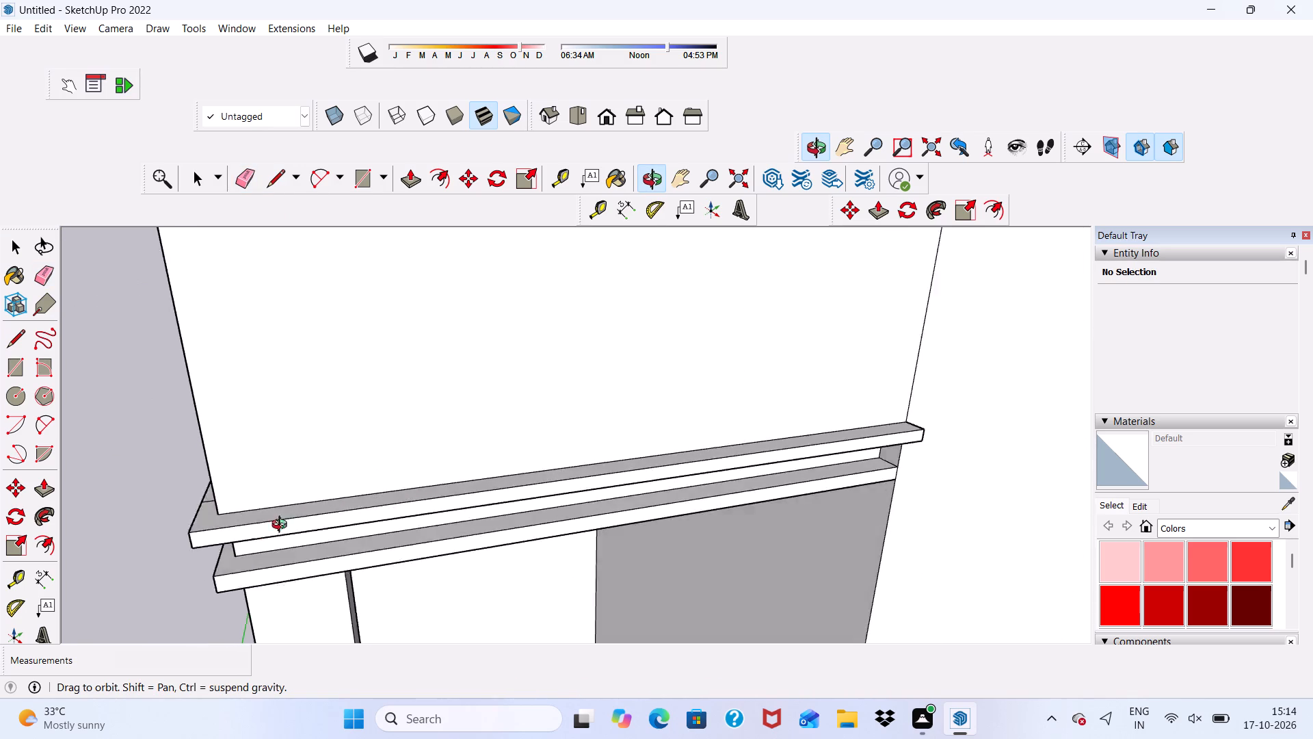
{"action": "middle_click_drag", "start_coordinate": [282, 526], "coordinate": [393, 536]}
{"action": "scroll", "coordinate": [135, 629], "scroll_direction": "up", "scroll_amount": 4}
{"action": "scroll", "coordinate": [287, 581], "scroll_direction": "down", "scroll_amount": 3}
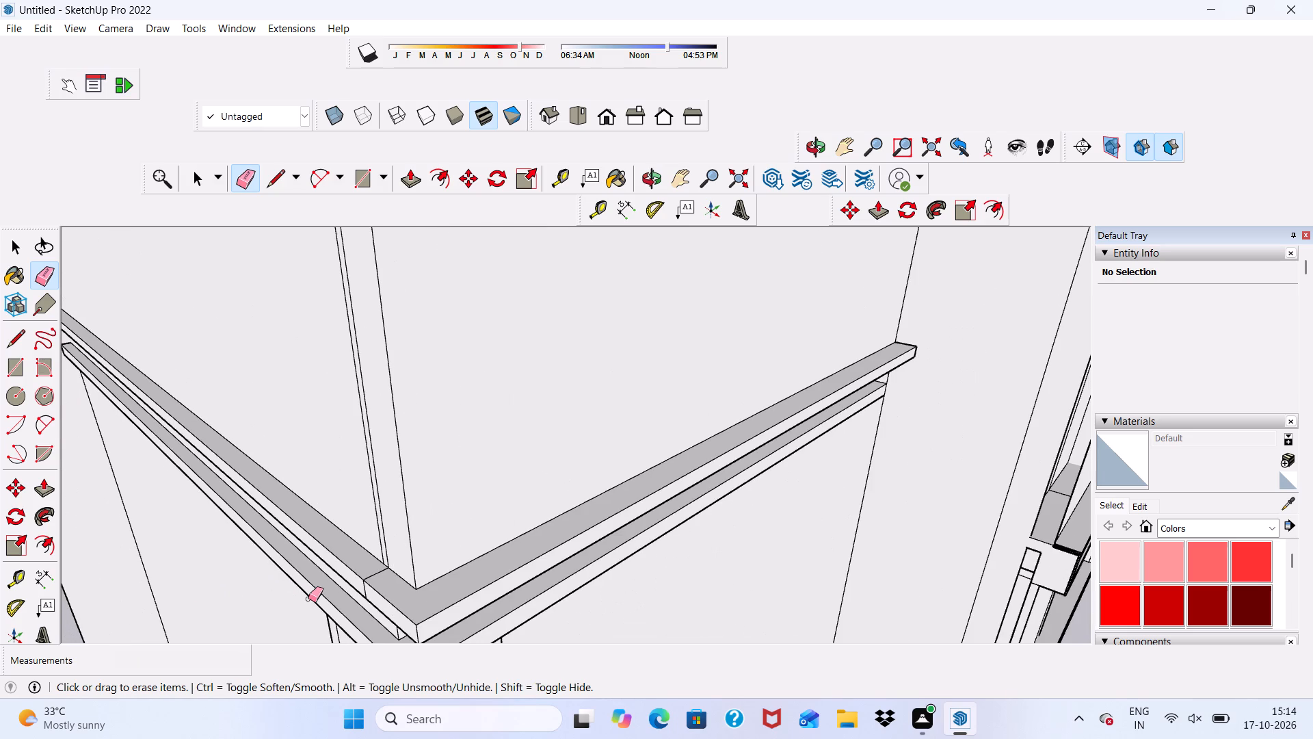
{"action": "scroll", "coordinate": [378, 684], "scroll_direction": "up", "scroll_amount": 2}
{"action": "scroll", "coordinate": [368, 515], "scroll_direction": "down", "scroll_amount": 5}
{"action": "scroll", "coordinate": [409, 543], "scroll_direction": "up", "scroll_amount": 14}
{"action": "left_click_drag", "start_coordinate": [345, 526], "coordinate": [353, 547]}
{"action": "middle_click_drag", "start_coordinate": [362, 568], "coordinate": [382, 542]}
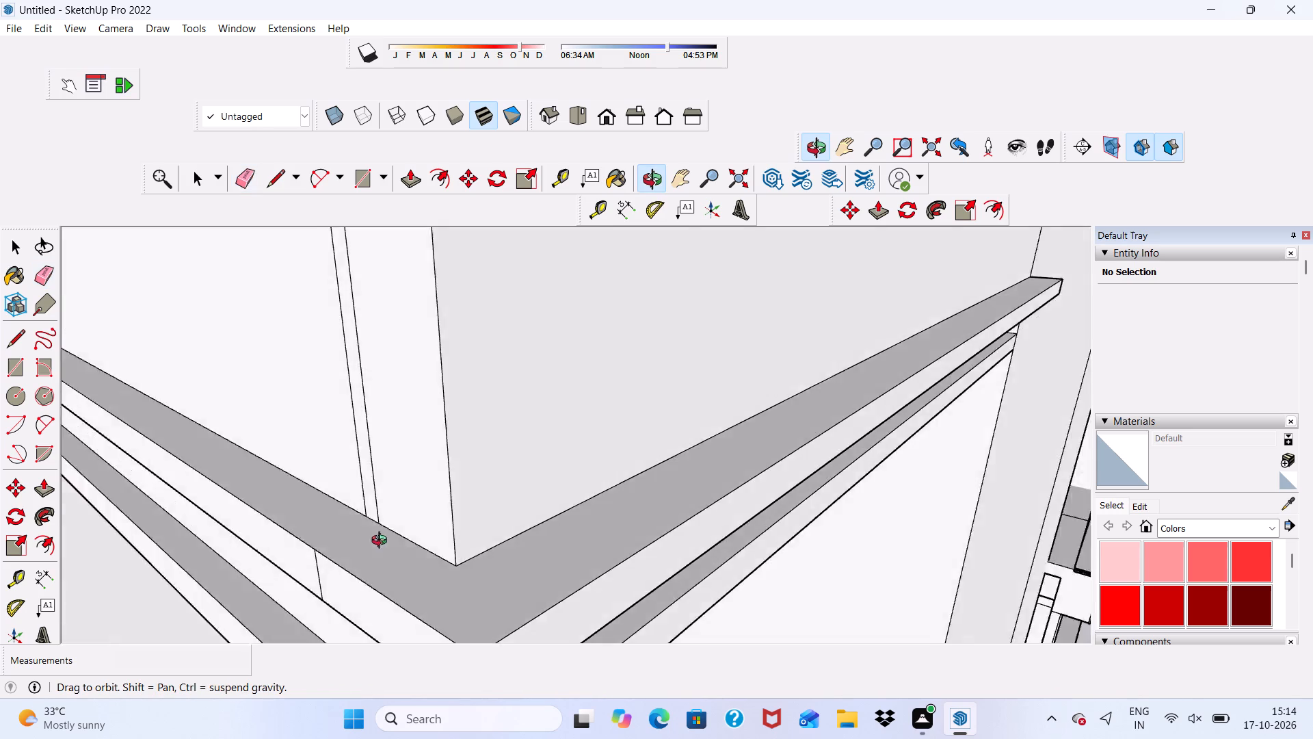
{"action": "middle_click_drag", "start_coordinate": [382, 542], "coordinate": [474, 500]}
{"action": "left_click_drag", "start_coordinate": [343, 581], "coordinate": [370, 583]}
Erase the leftover seam lines on the underside of the upper trim strip at the corner.
{"action": "scroll", "coordinate": [366, 482], "scroll_direction": "down", "scroll_amount": 7}
{"action": "scroll", "coordinate": [433, 569], "scroll_direction": "down", "scroll_amount": 1}
{"action": "middle_click_drag", "start_coordinate": [433, 569], "coordinate": [425, 470]}
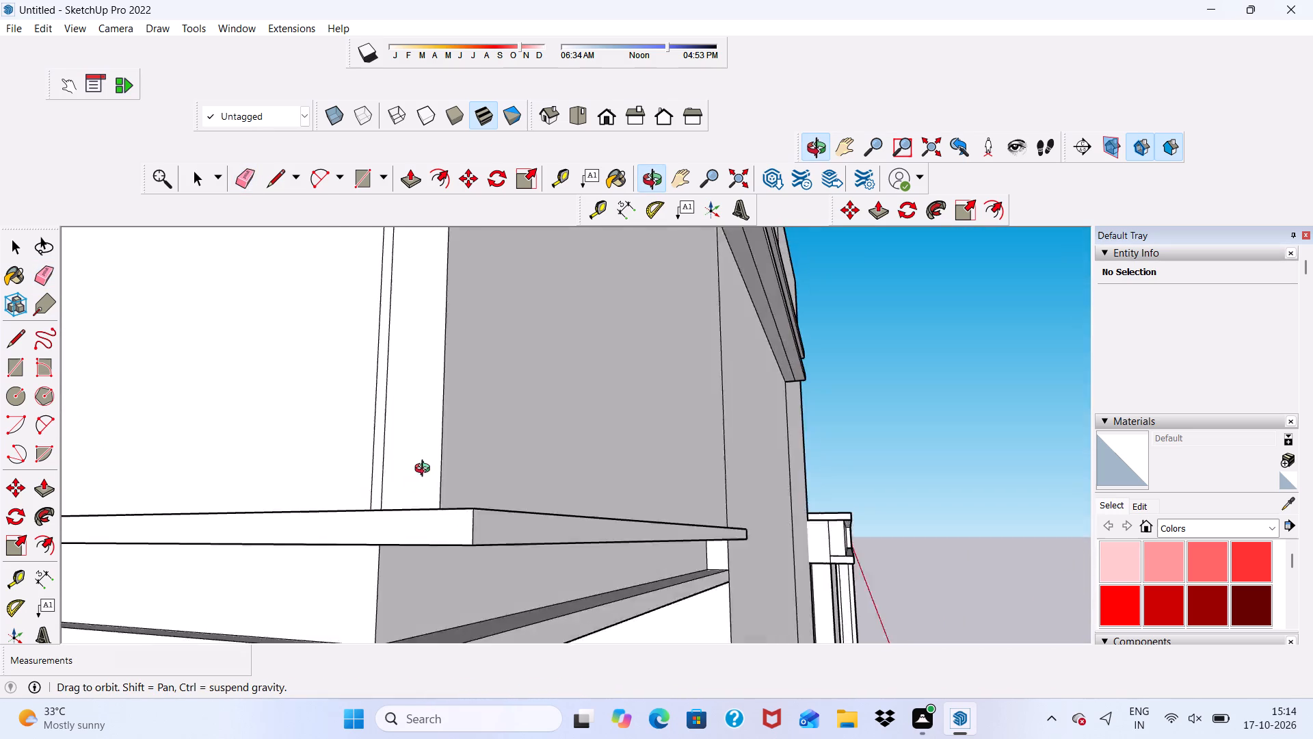
{"action": "middle_click_drag", "start_coordinate": [425, 470], "coordinate": [426, 398]}
{"action": "scroll", "coordinate": [460, 394], "scroll_direction": "up", "scroll_amount": 1}
{"action": "scroll", "coordinate": [426, 560], "scroll_direction": "up", "scroll_amount": 2}
{"action": "left_click", "coordinate": [327, 538]}
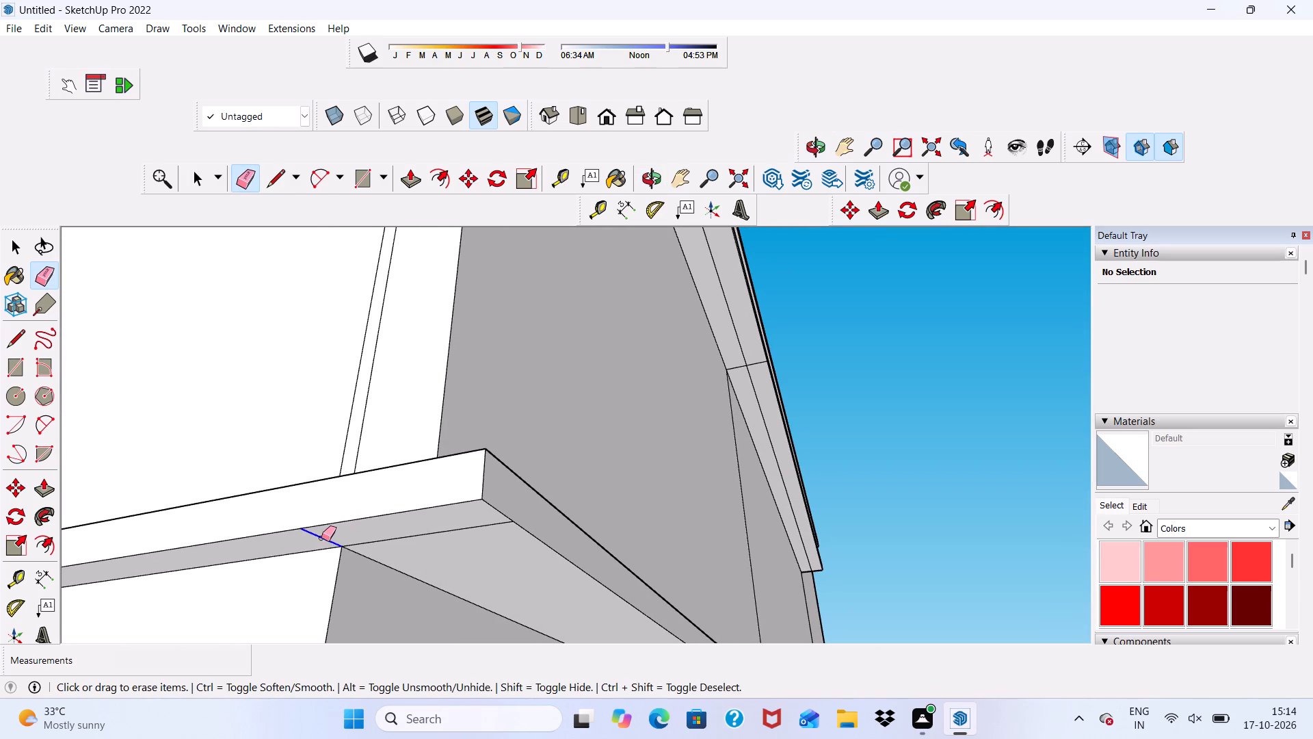
{"action": "left_click_drag", "start_coordinate": [364, 537], "coordinate": [408, 547]}
Erase the leftover seam lines on the underside of the lower trim strip at the corner.
{"action": "scroll", "coordinate": [336, 409], "scroll_direction": "down", "scroll_amount": 11}
{"action": "middle_click_drag", "start_coordinate": [334, 494], "coordinate": [338, 502]}
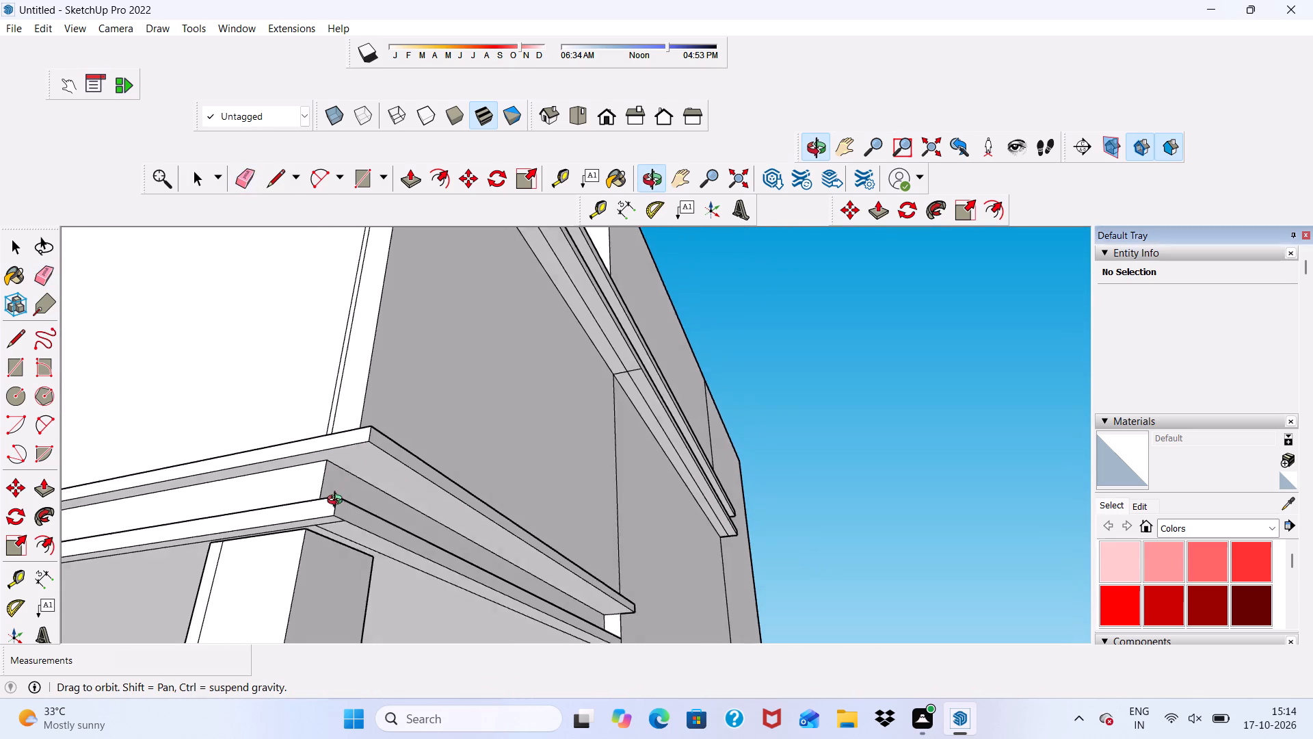
{"action": "middle_click_drag", "start_coordinate": [338, 502], "coordinate": [367, 397]}
{"action": "scroll", "coordinate": [328, 505], "scroll_direction": "up", "scroll_amount": 7}
{"action": "left_click_drag", "start_coordinate": [269, 456], "coordinate": [275, 480]}
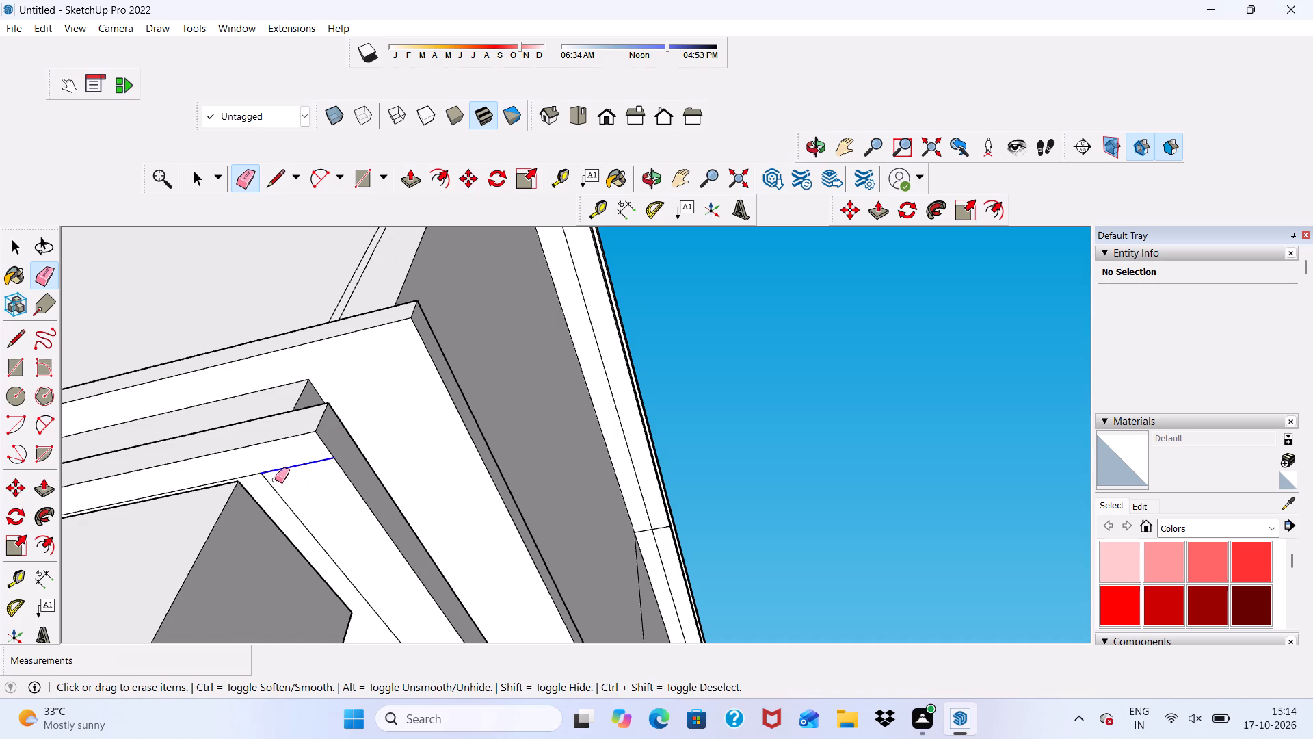
{"action": "left_click_drag", "start_coordinate": [275, 480], "coordinate": [276, 501]}
{"action": "left_click", "coordinate": [250, 480]}
{"action": "left_click", "coordinate": [250, 474]}
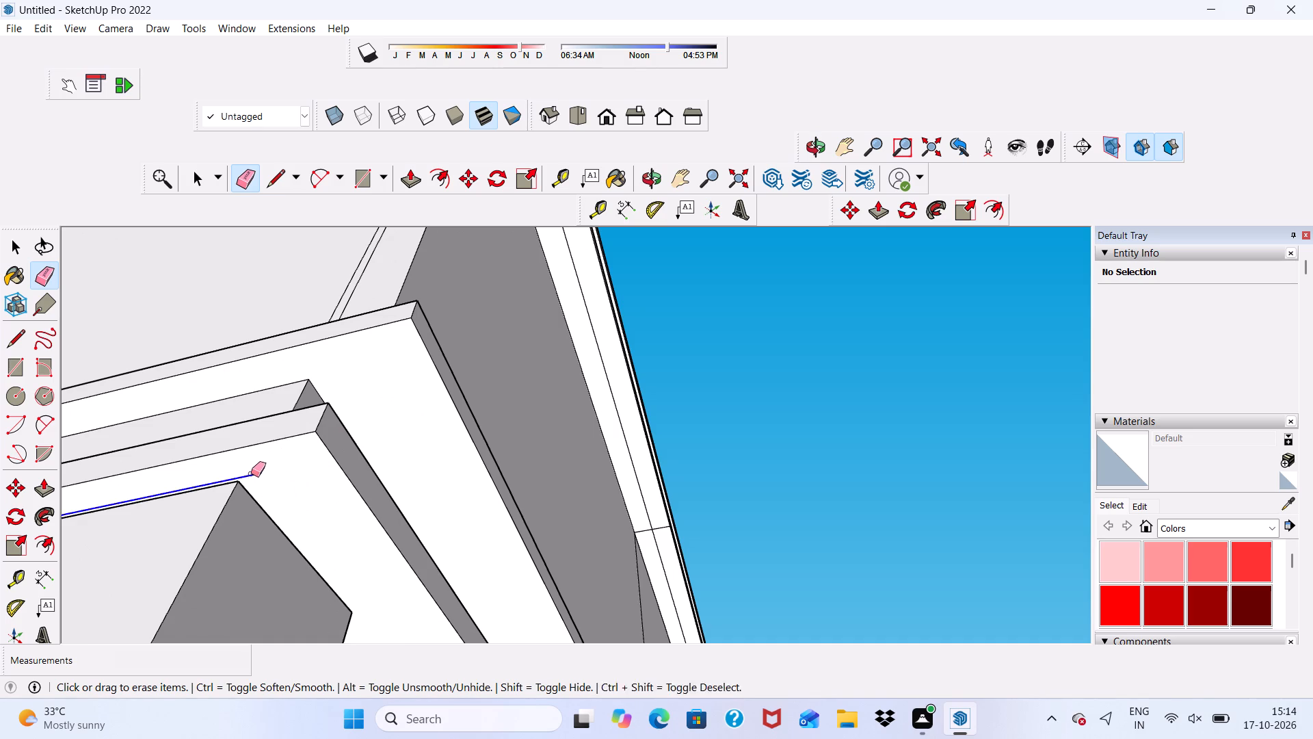
Erase the two stray vertical lines near the corner of the wall panel above the trimmed band.
{"action": "scroll", "coordinate": [250, 475], "scroll_direction": "down", "scroll_amount": 11}
{"action": "middle_click_drag", "start_coordinate": [299, 443], "coordinate": [255, 670]}
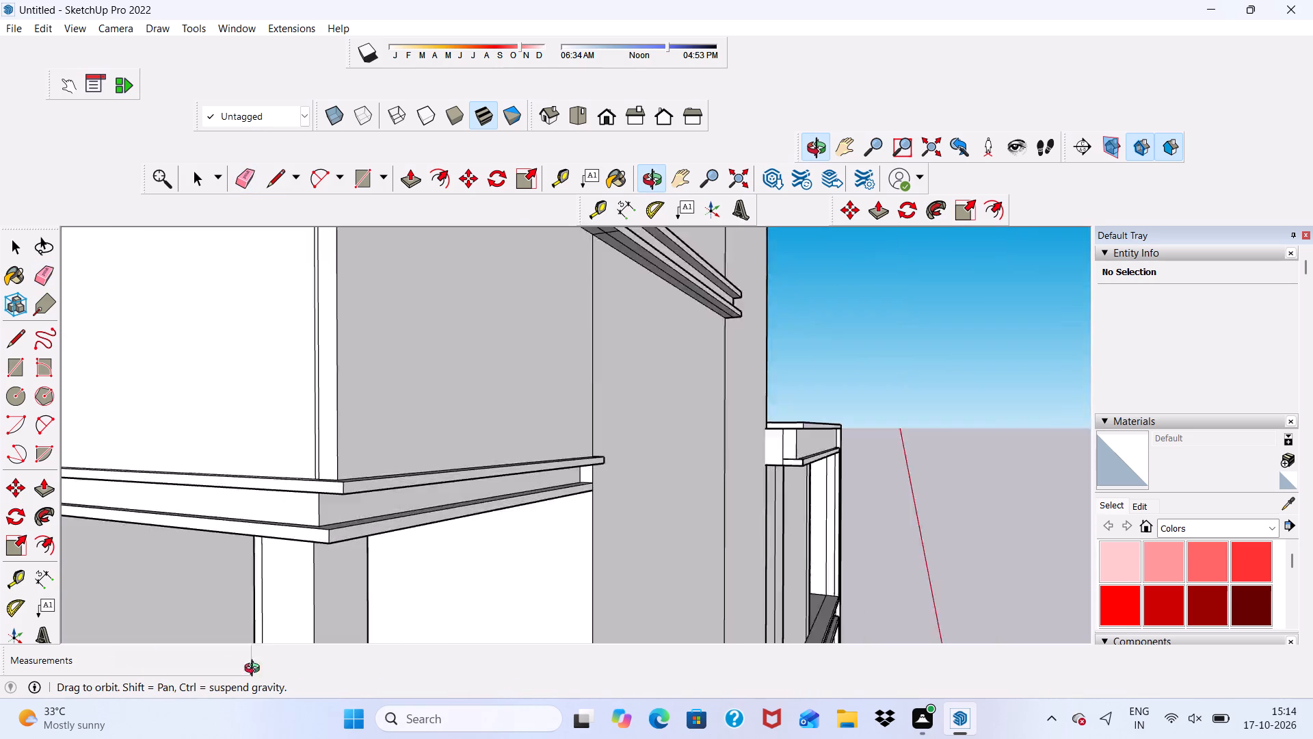
{"action": "middle_click_drag", "start_coordinate": [255, 670], "coordinate": [334, 703]}
{"action": "scroll", "coordinate": [274, 471], "scroll_direction": "up", "scroll_amount": 5}
{"action": "left_click_drag", "start_coordinate": [313, 376], "coordinate": [306, 402]}
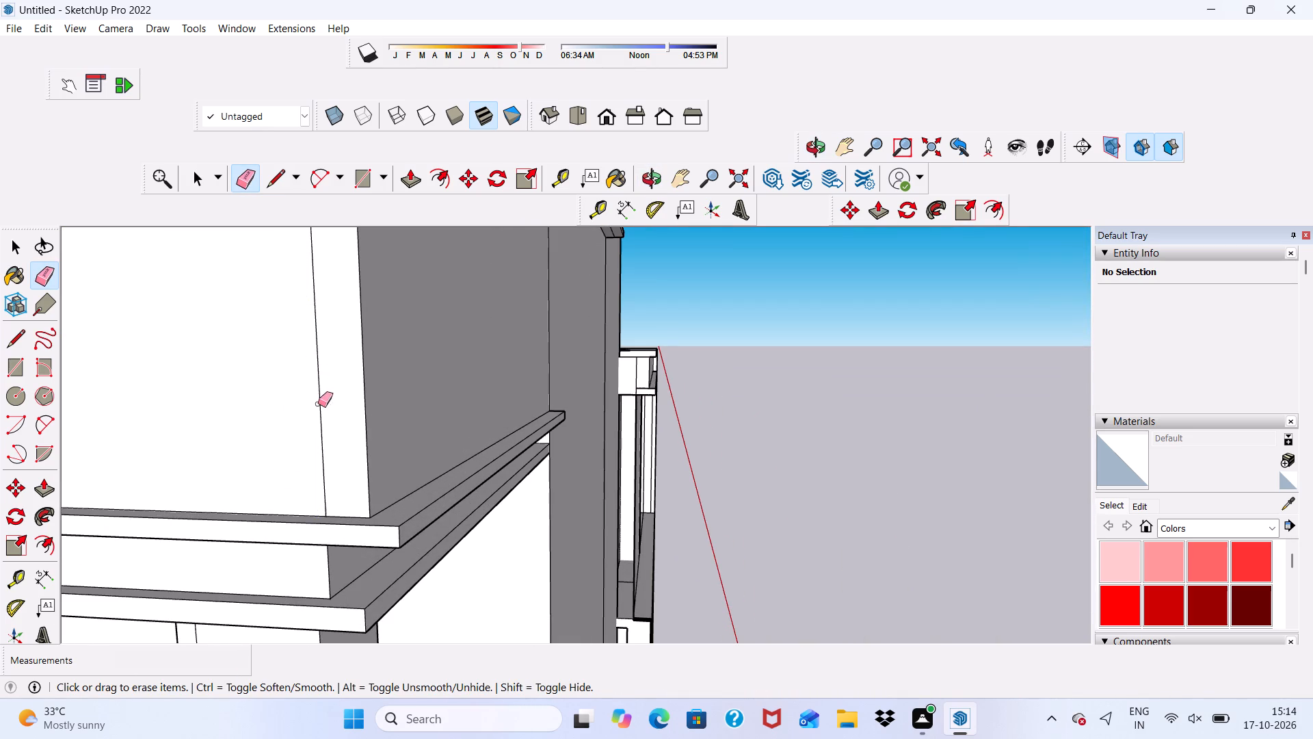
{"action": "left_click", "coordinate": [321, 404]}
Review the trim bands across the facade and examine the outer corner of the topmost balcony slab.
{"action": "scroll", "coordinate": [287, 417], "scroll_direction": "down", "scroll_amount": 15}
{"action": "middle_click_drag", "start_coordinate": [387, 409], "coordinate": [202, 472]}
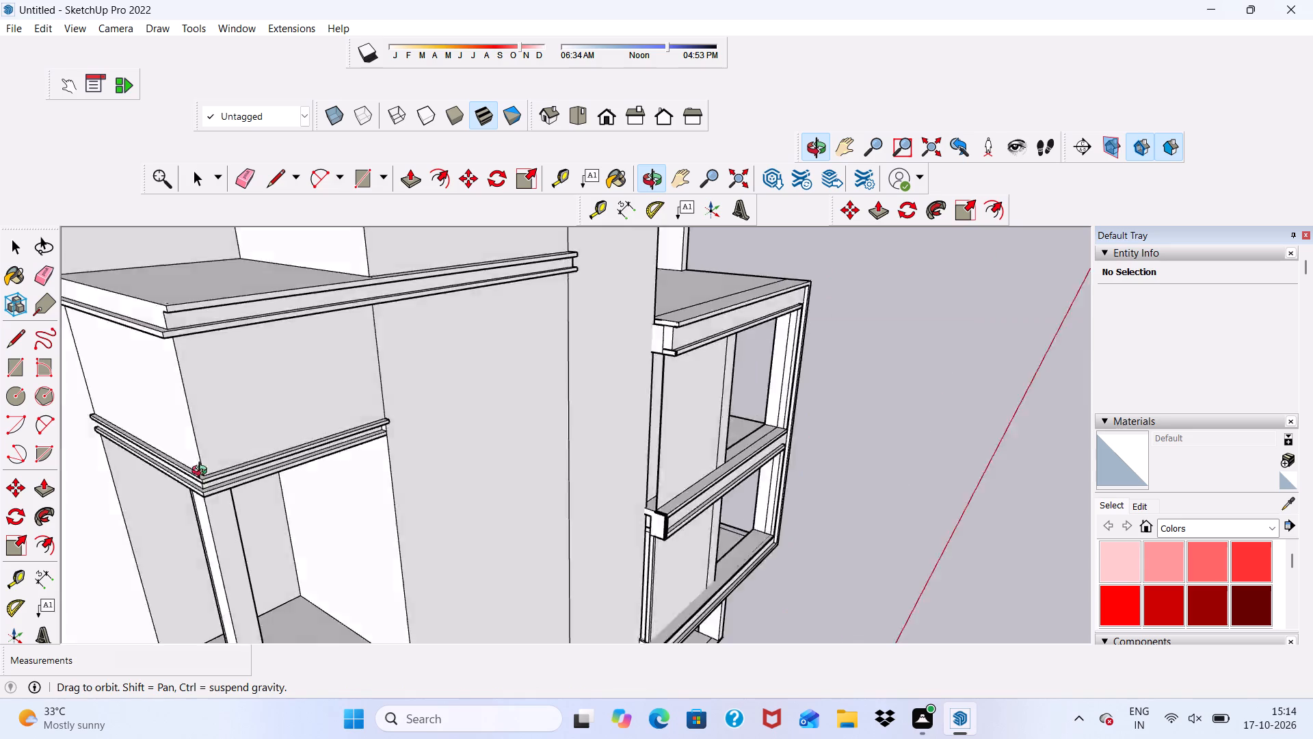
{"action": "middle_click_drag", "start_coordinate": [202, 472], "coordinate": [132, 478]}
{"action": "scroll", "coordinate": [126, 474], "scroll_direction": "up", "scroll_amount": 1}
{"action": "scroll", "coordinate": [167, 341], "scroll_direction": "down", "scroll_amount": 8}
{"action": "key", "text": "space"}
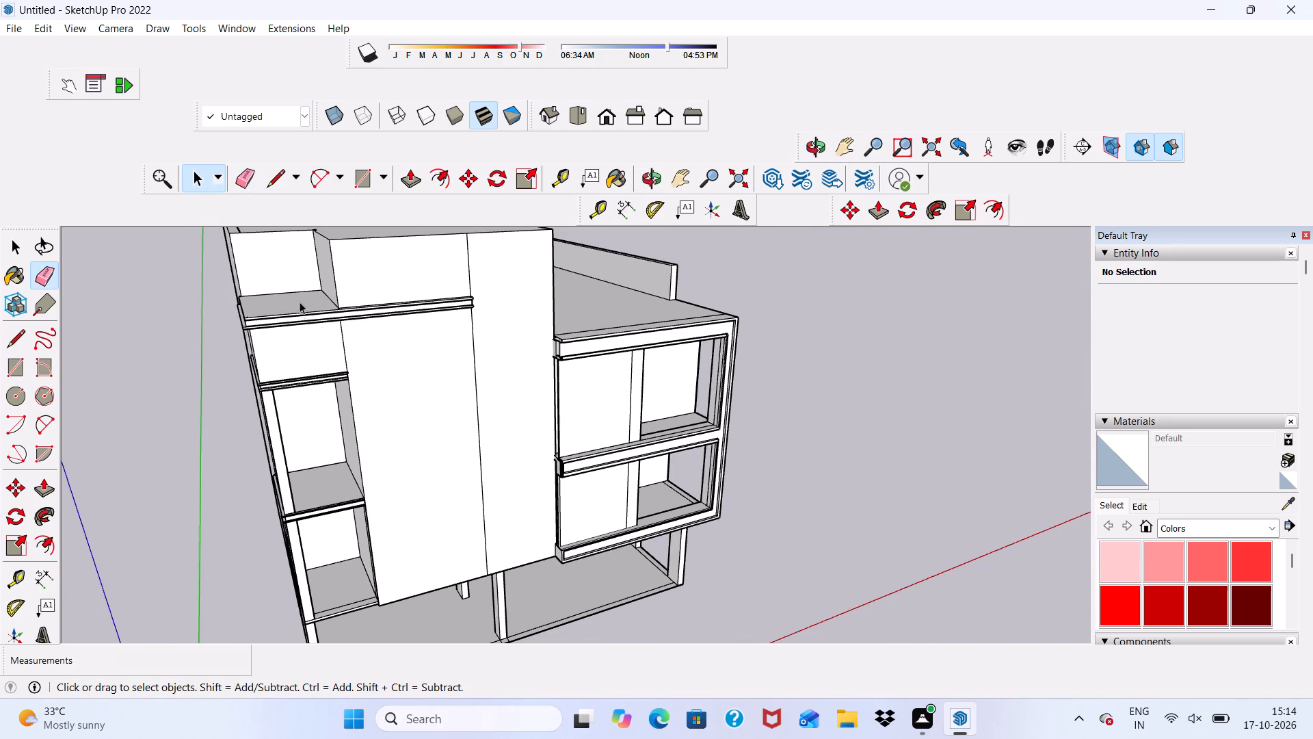
{"action": "scroll", "coordinate": [297, 299], "scroll_direction": "up", "scroll_amount": 9}
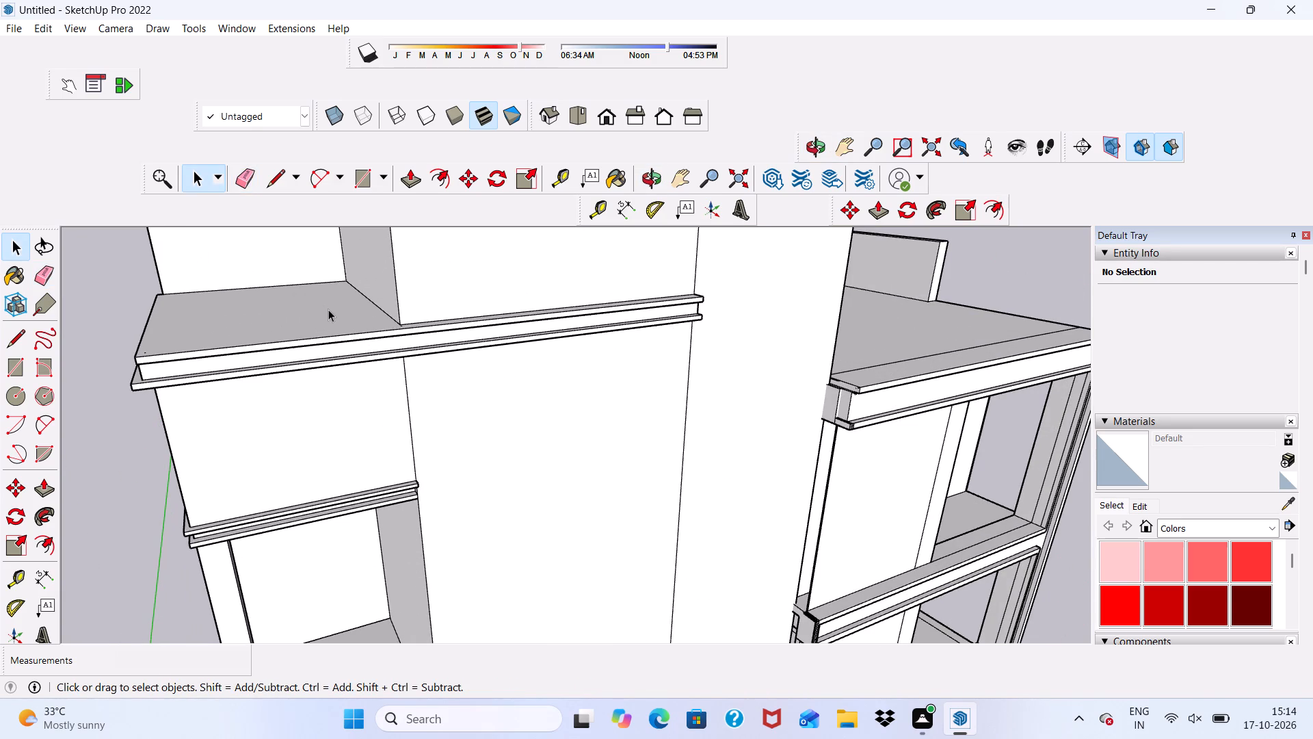
{"action": "scroll", "coordinate": [336, 327], "scroll_direction": "down", "scroll_amount": 1}
{"action": "middle_click_drag", "start_coordinate": [343, 333], "coordinate": [323, 440]}
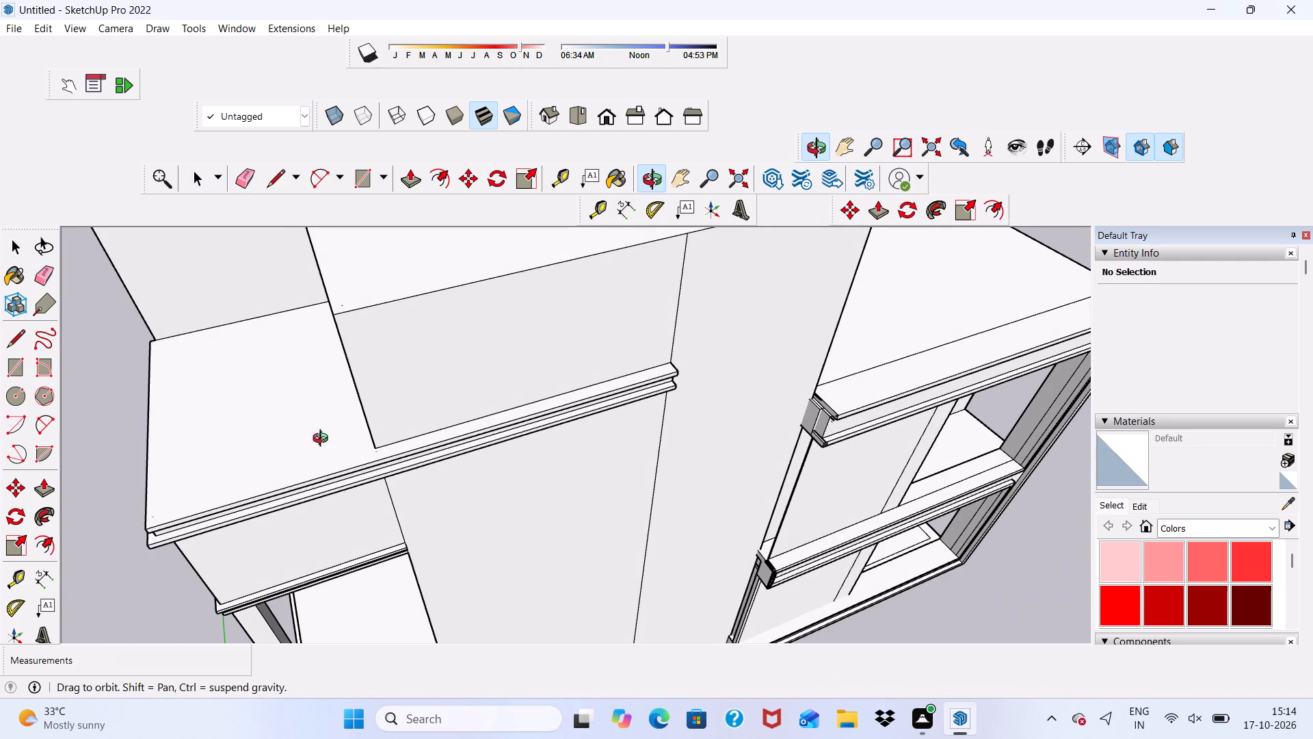
{"action": "middle_click_drag", "start_coordinate": [323, 440], "coordinate": [321, 439]}
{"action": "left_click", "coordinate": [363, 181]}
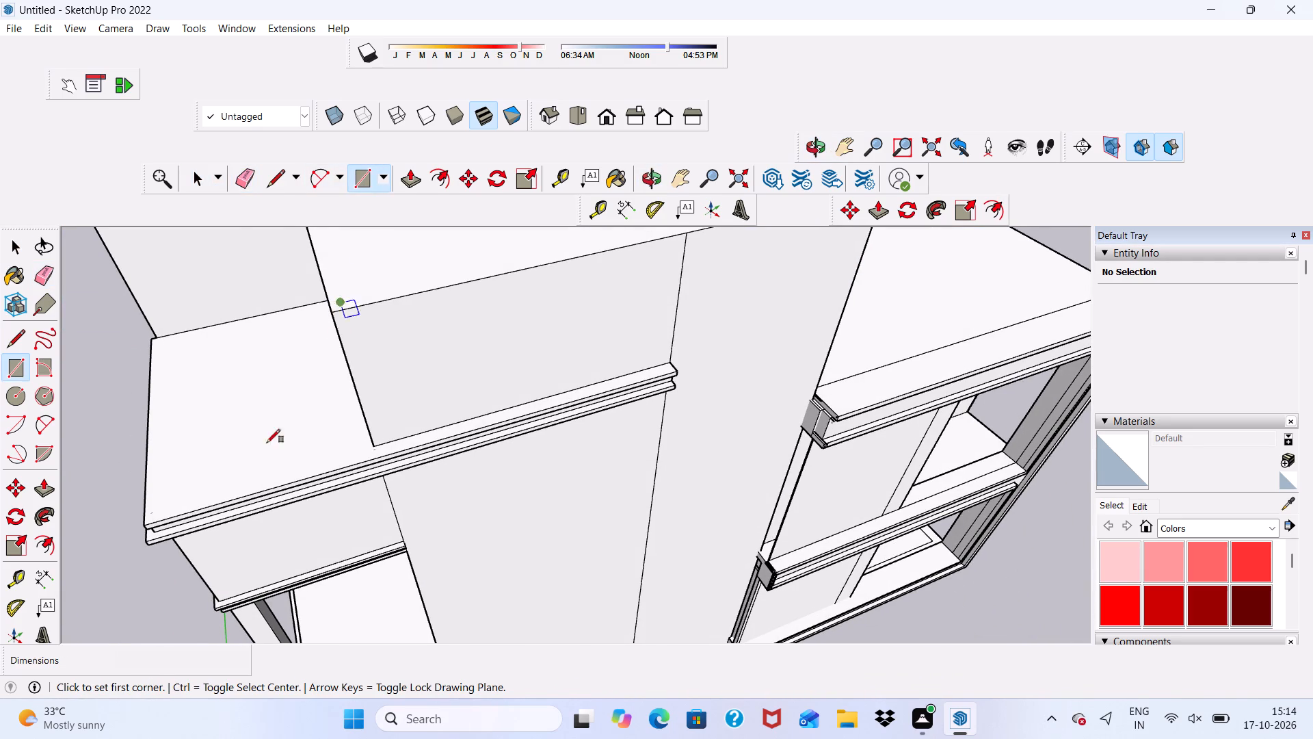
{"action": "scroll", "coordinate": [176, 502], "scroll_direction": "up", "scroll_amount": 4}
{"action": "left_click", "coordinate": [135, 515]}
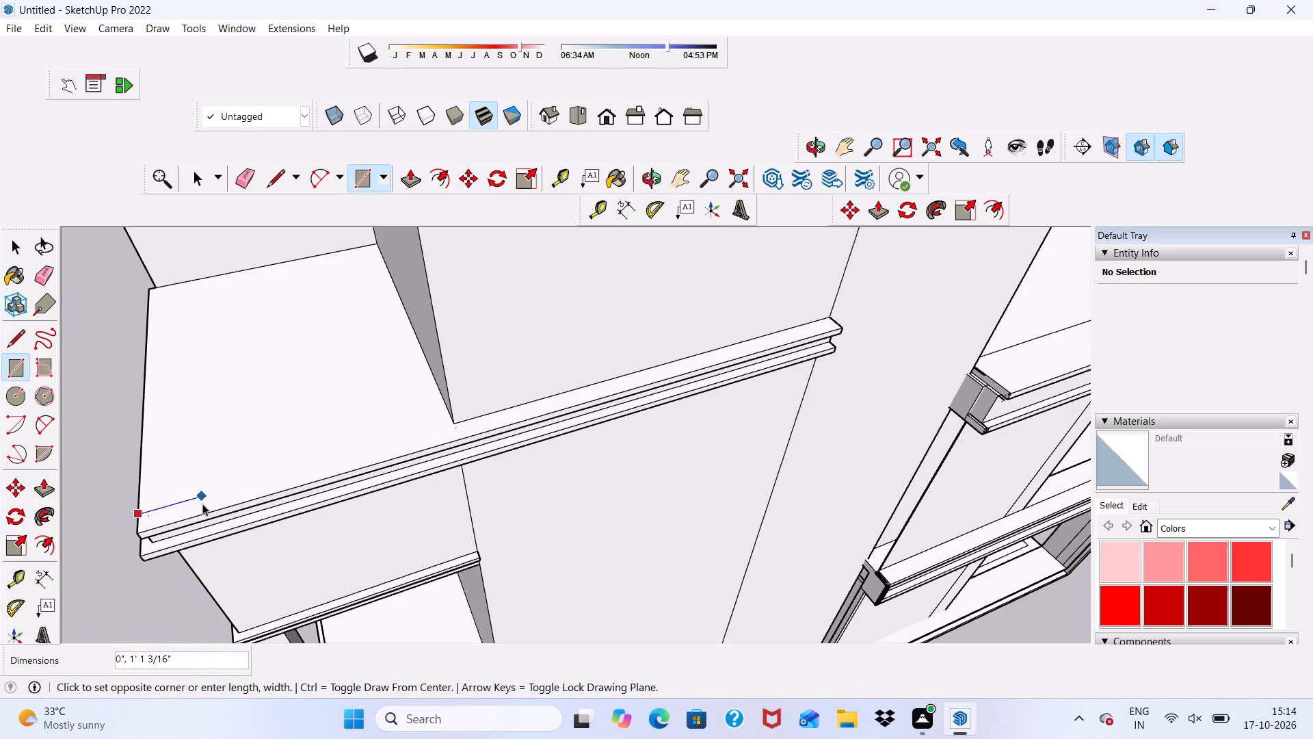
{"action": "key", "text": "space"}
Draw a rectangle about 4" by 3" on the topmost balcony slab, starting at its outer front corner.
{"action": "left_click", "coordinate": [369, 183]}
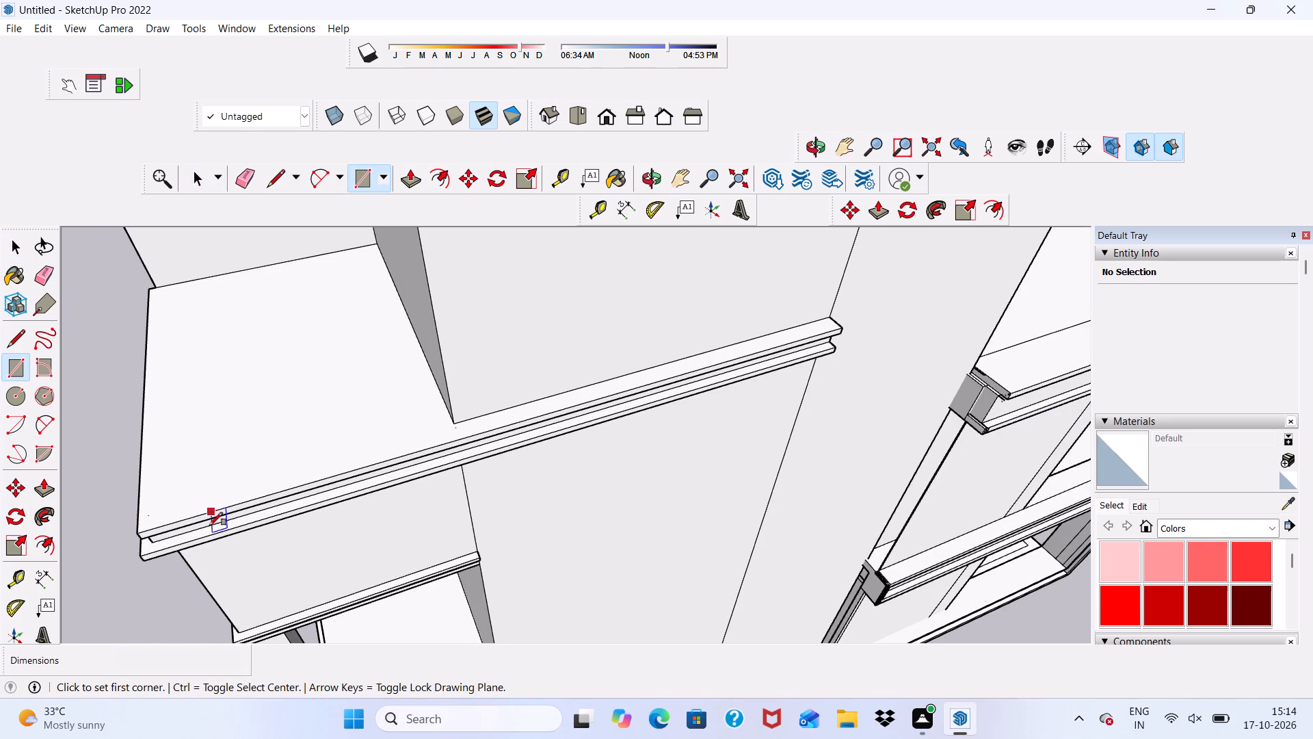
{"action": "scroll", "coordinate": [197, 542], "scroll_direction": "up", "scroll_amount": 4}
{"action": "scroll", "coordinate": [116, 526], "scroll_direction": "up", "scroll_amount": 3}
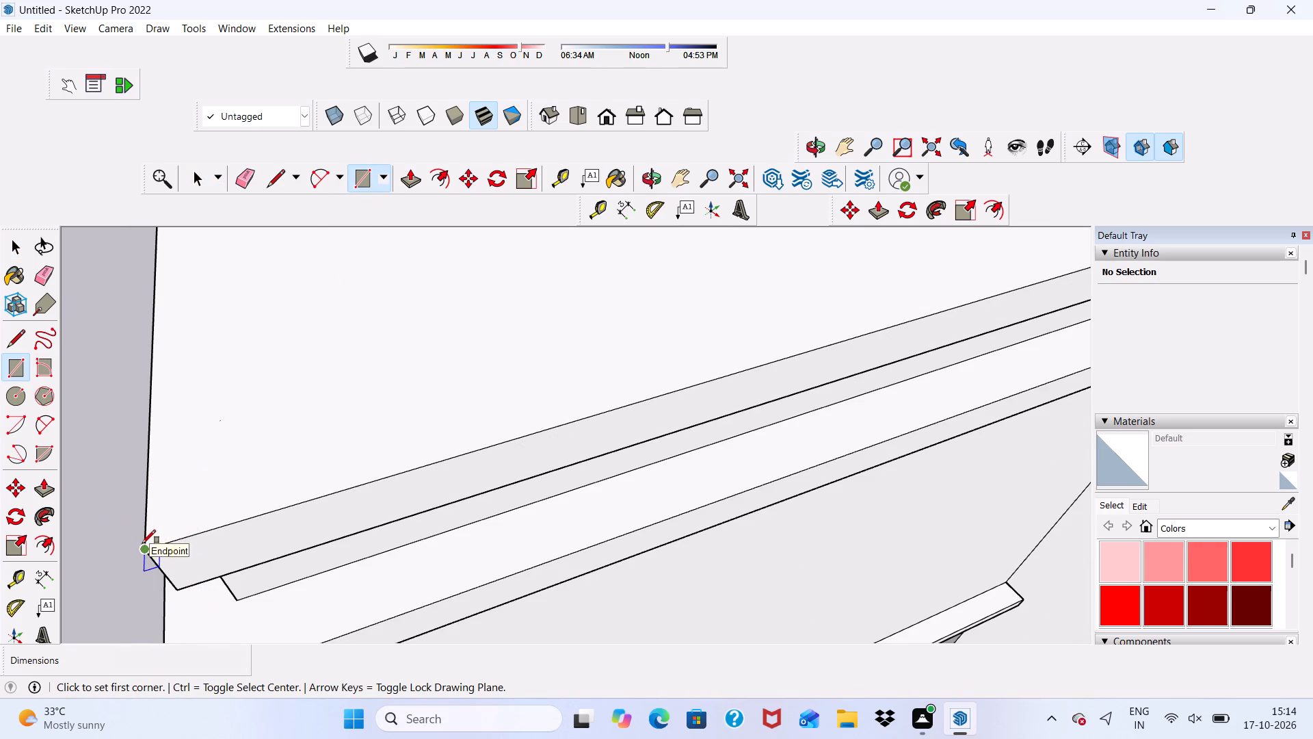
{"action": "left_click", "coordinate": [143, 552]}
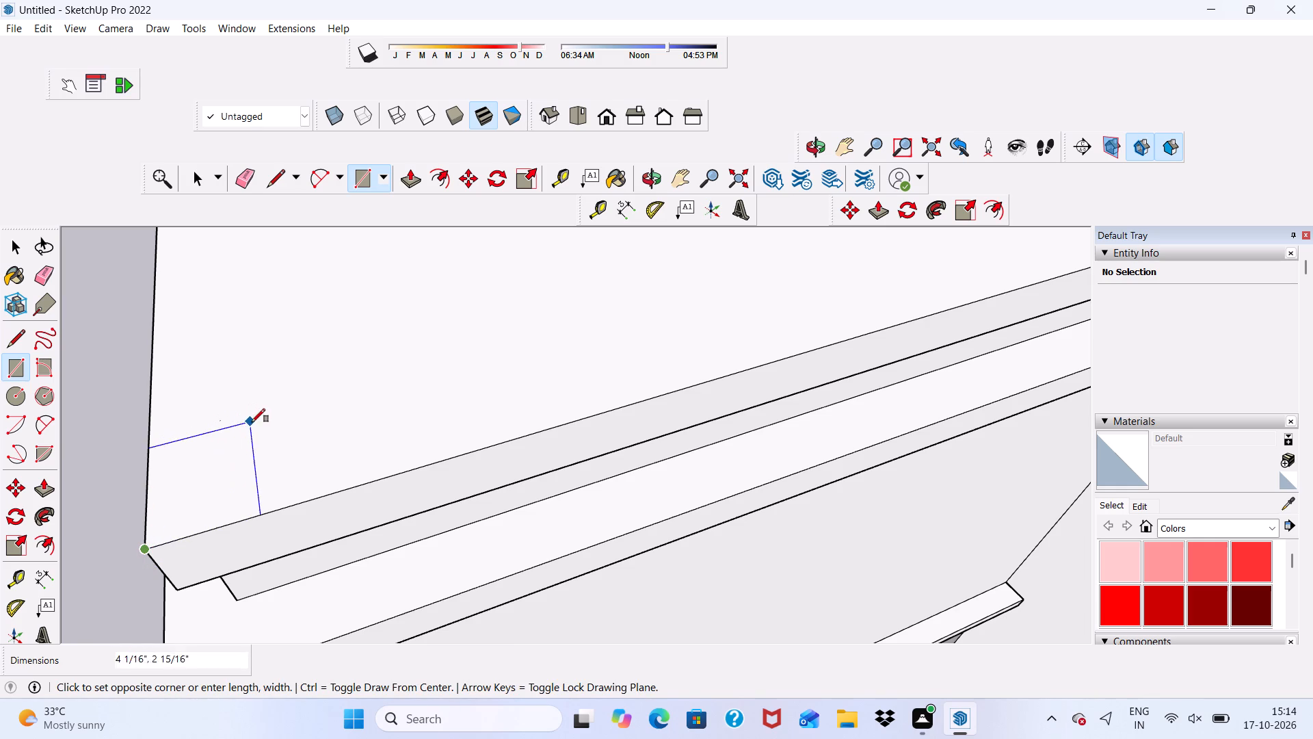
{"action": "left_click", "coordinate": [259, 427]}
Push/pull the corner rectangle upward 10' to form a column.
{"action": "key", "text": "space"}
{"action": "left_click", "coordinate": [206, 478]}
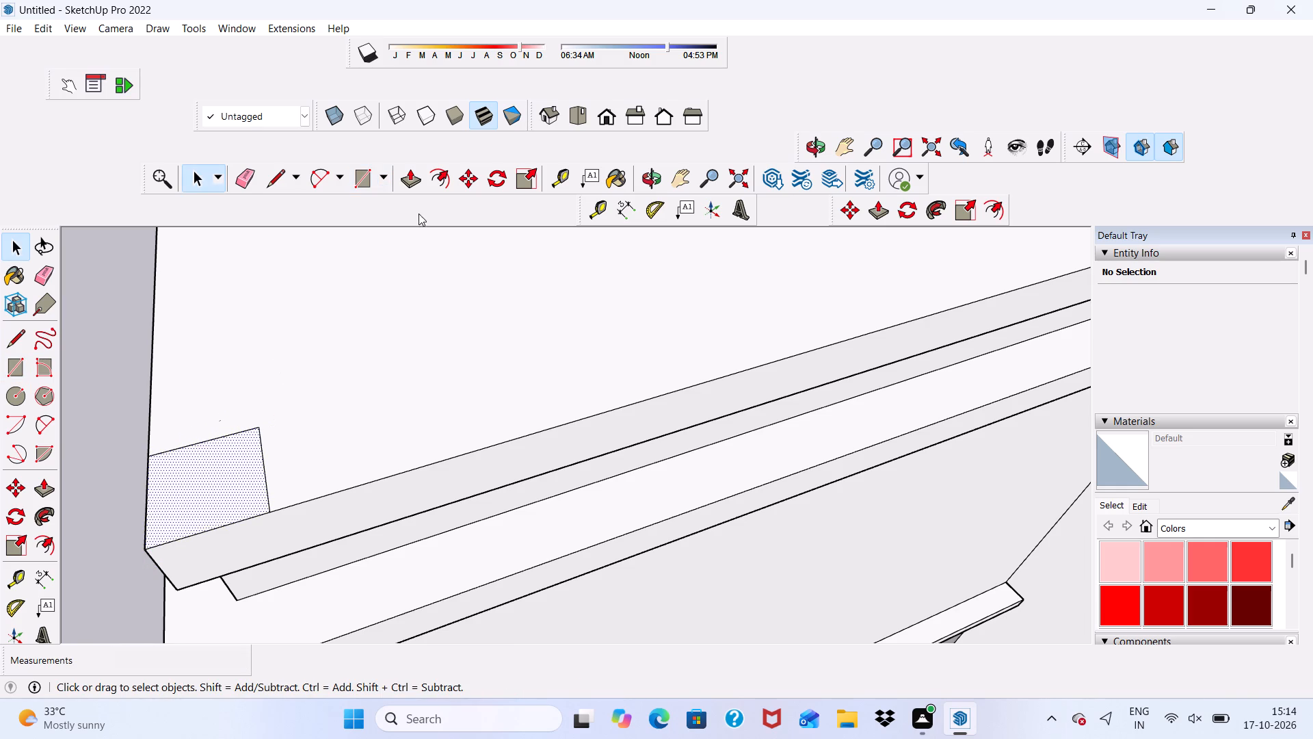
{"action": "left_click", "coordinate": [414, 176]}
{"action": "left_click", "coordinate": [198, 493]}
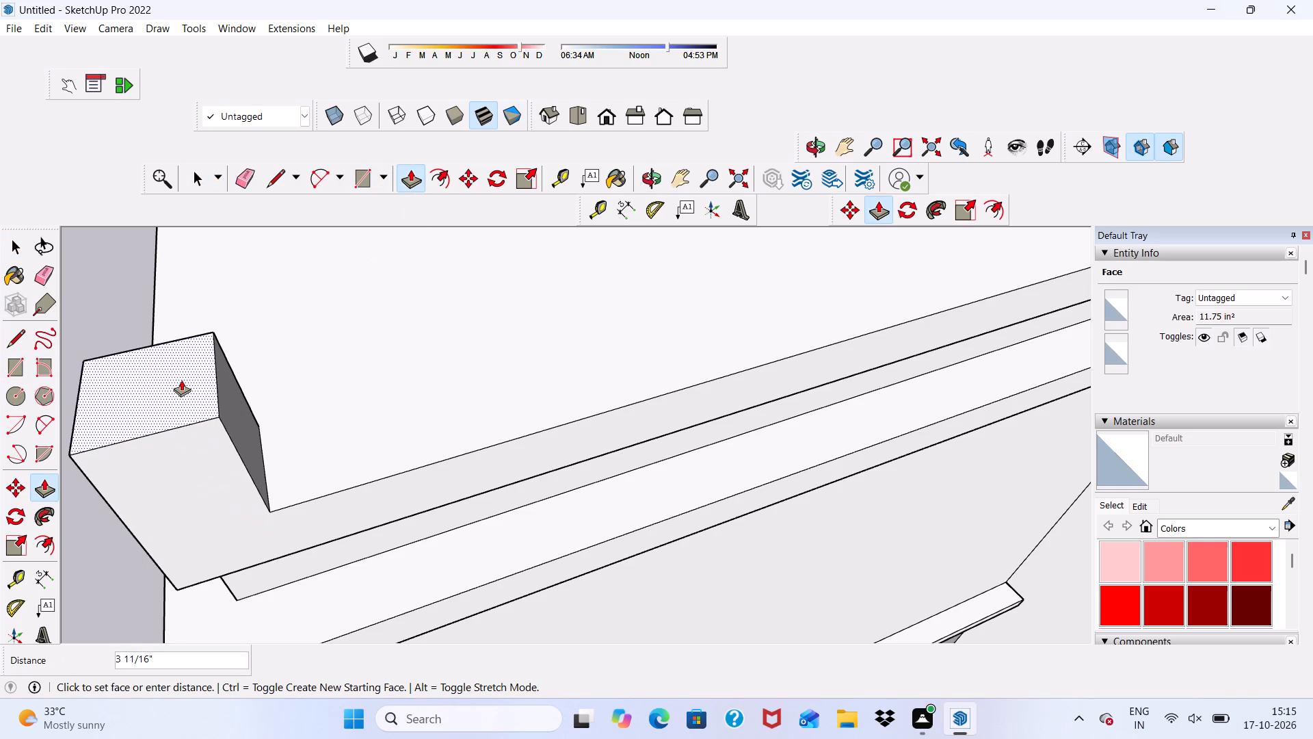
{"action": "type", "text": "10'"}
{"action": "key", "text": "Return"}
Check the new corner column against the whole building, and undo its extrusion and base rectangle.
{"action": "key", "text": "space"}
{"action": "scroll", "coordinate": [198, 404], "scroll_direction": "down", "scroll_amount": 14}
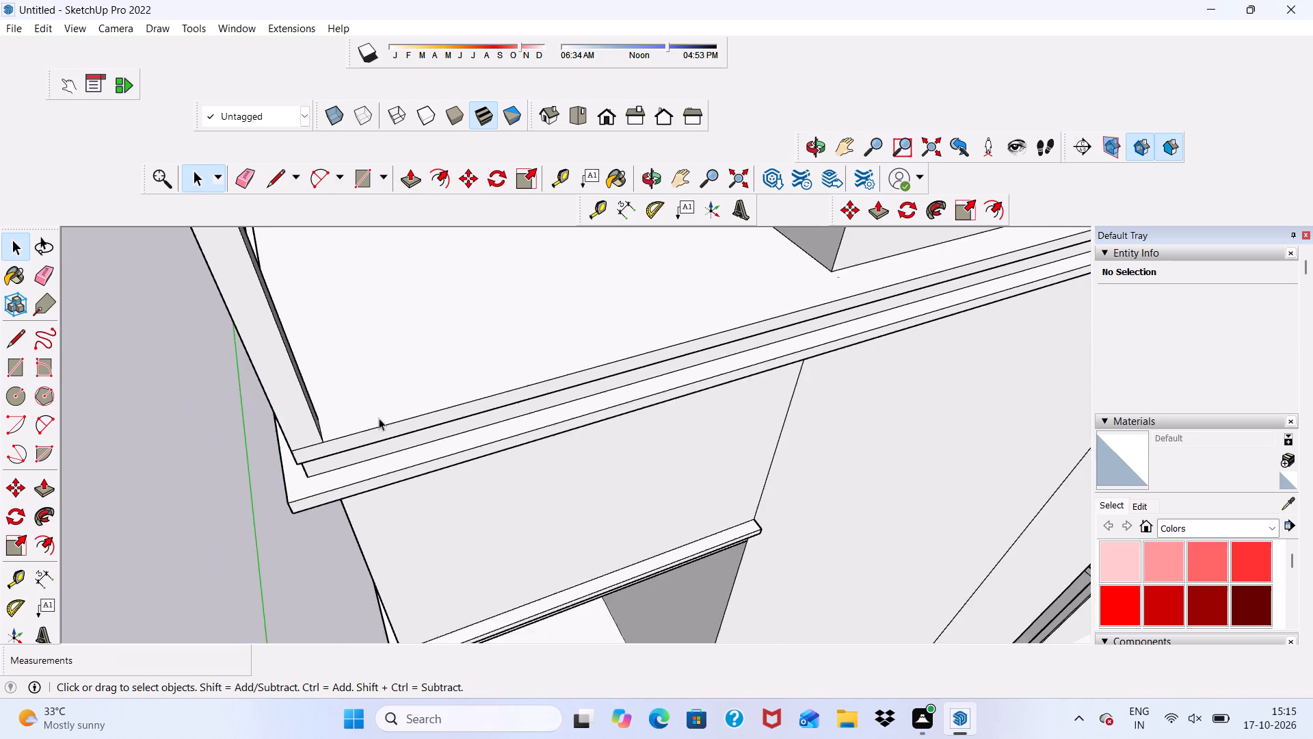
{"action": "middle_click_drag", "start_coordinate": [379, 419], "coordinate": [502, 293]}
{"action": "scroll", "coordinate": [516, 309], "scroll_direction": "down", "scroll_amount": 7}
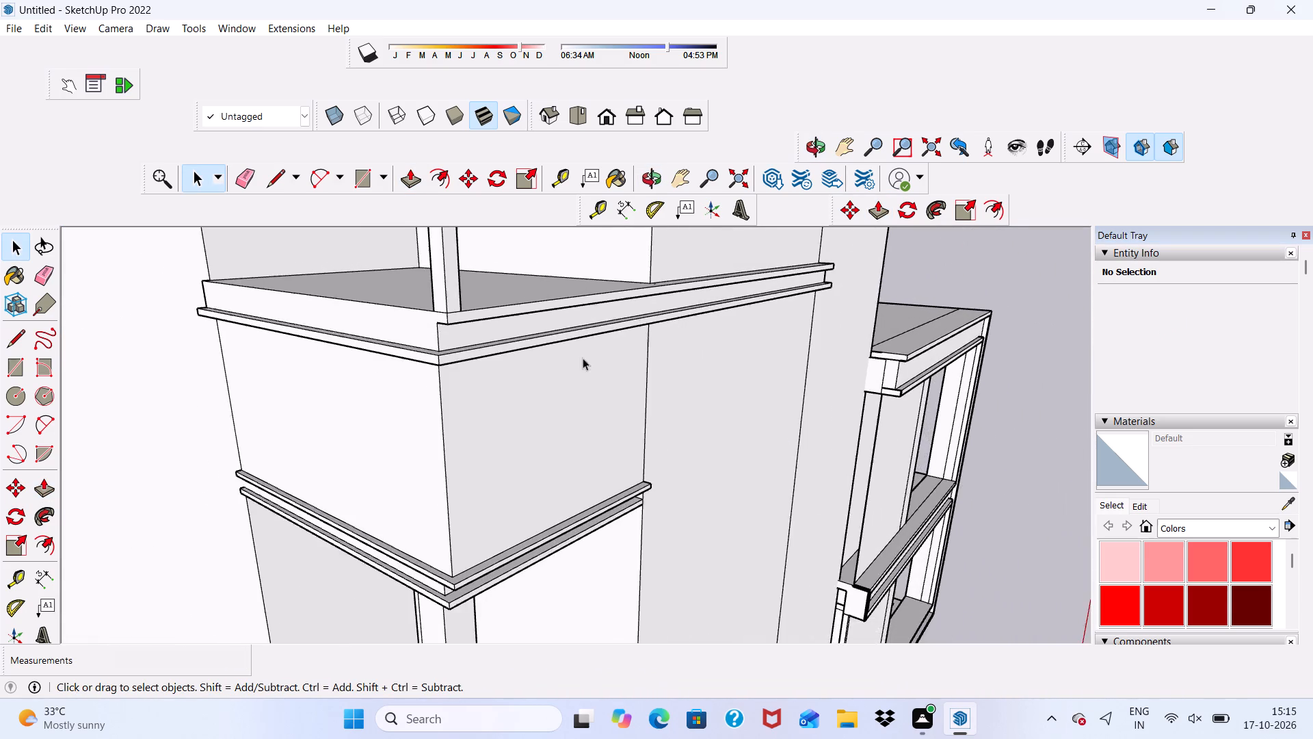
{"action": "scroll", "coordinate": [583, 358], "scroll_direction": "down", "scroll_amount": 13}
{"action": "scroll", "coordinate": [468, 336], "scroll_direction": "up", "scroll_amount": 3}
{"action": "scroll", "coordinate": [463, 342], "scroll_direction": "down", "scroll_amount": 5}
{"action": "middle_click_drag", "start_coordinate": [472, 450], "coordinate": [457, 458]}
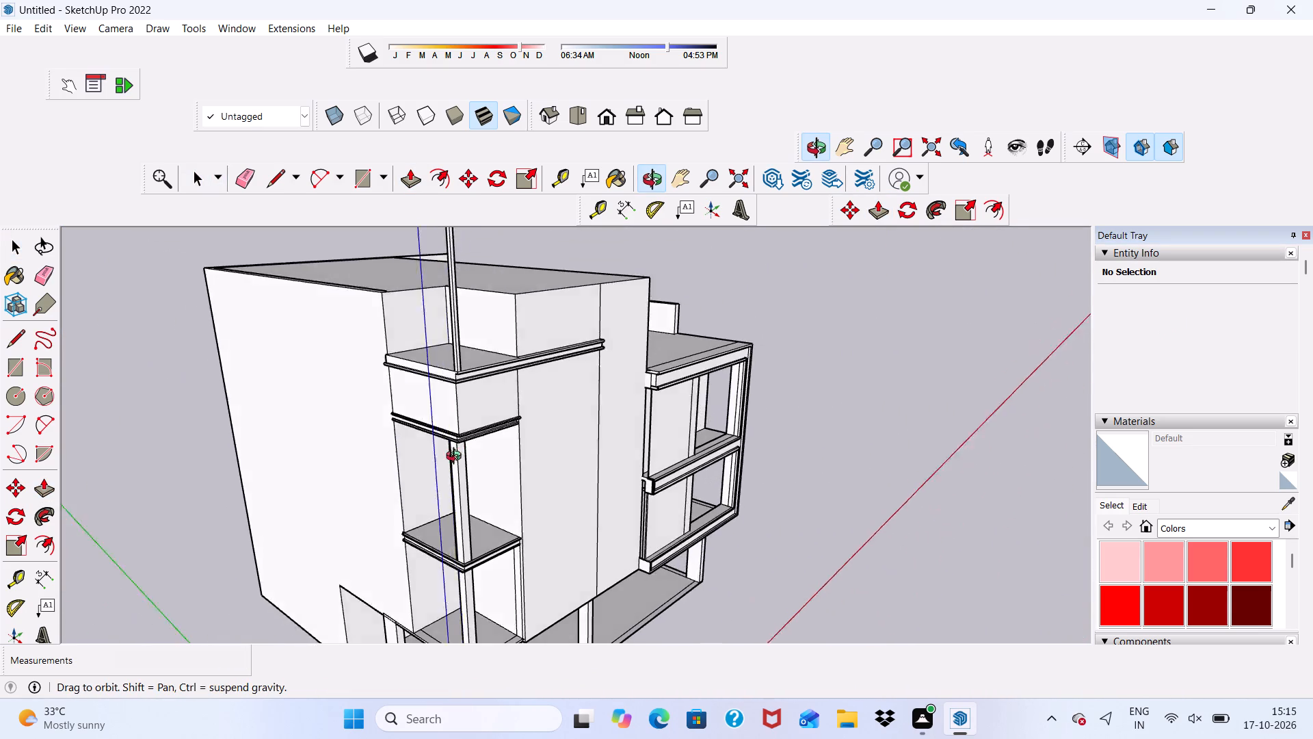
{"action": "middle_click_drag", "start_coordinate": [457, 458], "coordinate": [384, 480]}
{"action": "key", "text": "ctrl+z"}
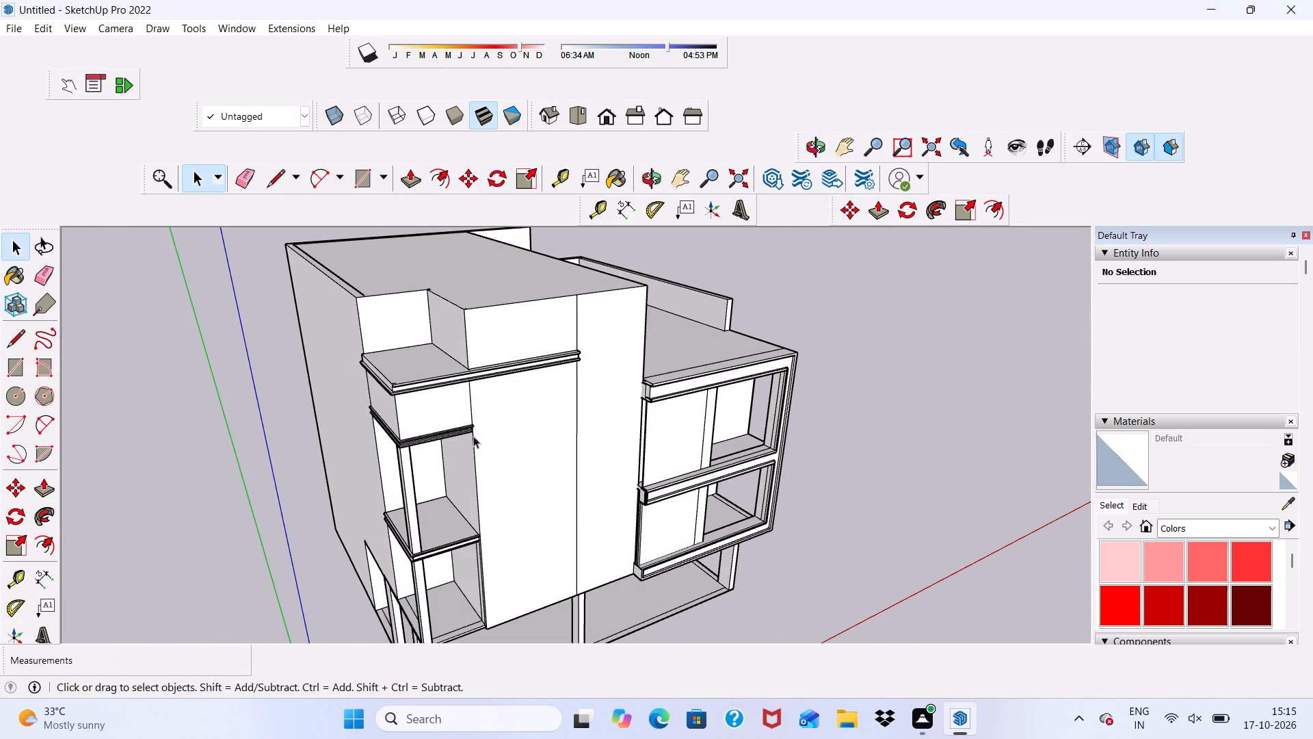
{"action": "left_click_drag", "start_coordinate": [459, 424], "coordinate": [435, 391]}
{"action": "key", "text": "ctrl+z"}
Draw a rectangle about 7 1/4" by 5 3/4" on the topmost balcony slab, starting at its outer front corner.
{"action": "scroll", "coordinate": [388, 345], "scroll_direction": "up", "scroll_amount": 12}
{"action": "middle_click_drag", "start_coordinate": [481, 514], "coordinate": [391, 475]}
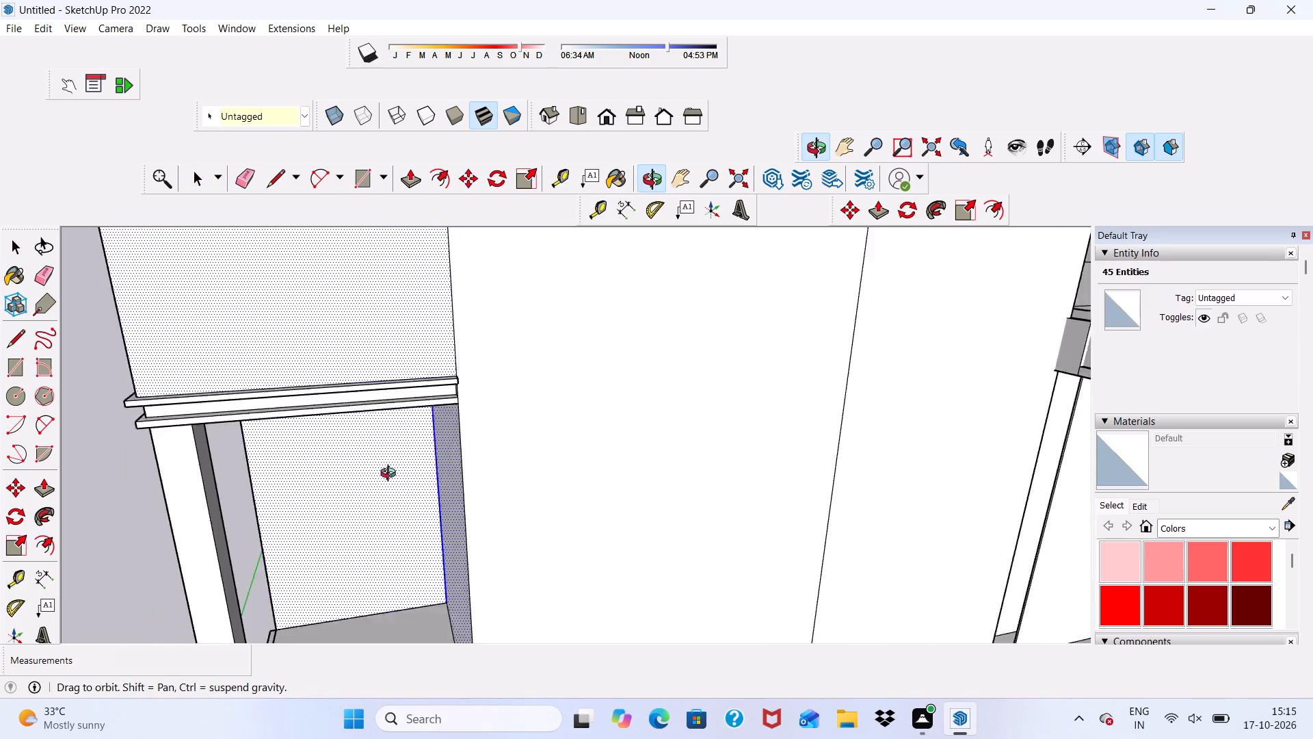
{"action": "middle_click_drag", "start_coordinate": [391, 475], "coordinate": [354, 461]}
{"action": "scroll", "coordinate": [356, 474], "scroll_direction": "down", "scroll_amount": 10}
{"action": "scroll", "coordinate": [364, 439], "scroll_direction": "up", "scroll_amount": 8}
{"action": "scroll", "coordinate": [267, 357], "scroll_direction": "up", "scroll_amount": 3}
{"action": "middle_click_drag", "start_coordinate": [280, 355], "coordinate": [291, 365]}
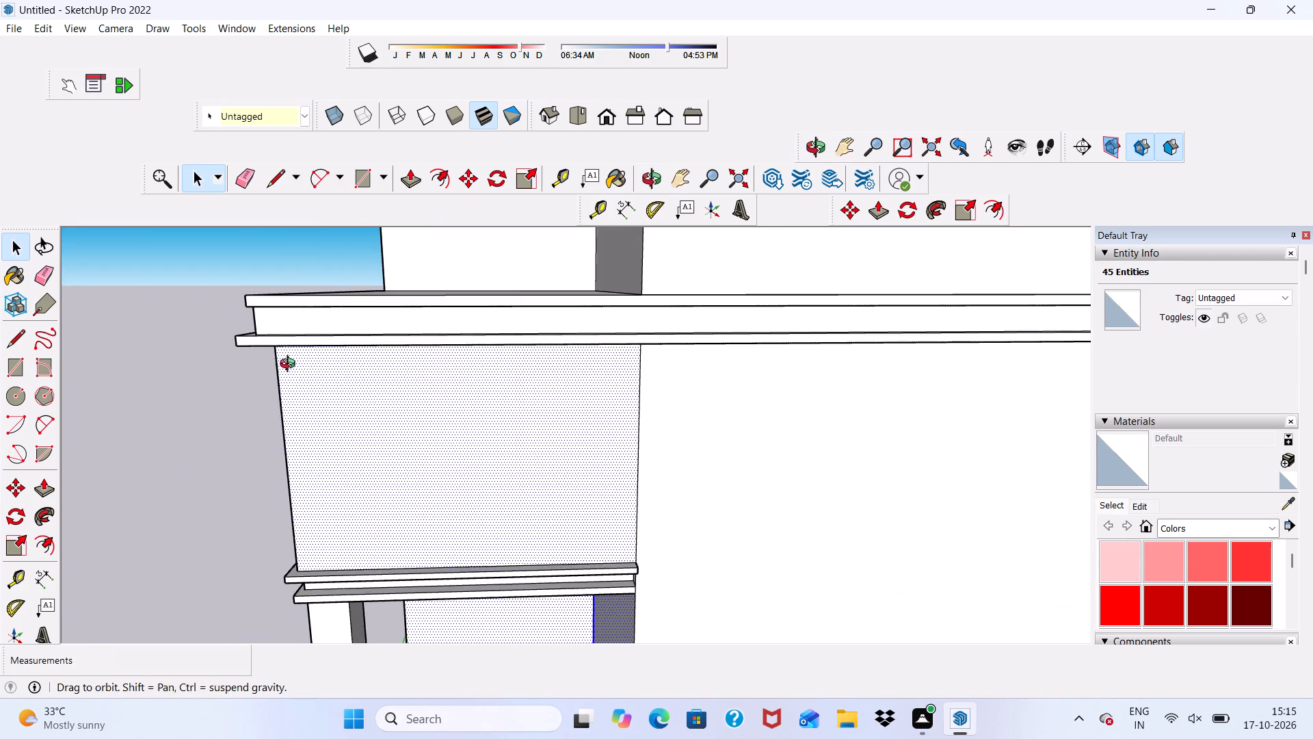
{"action": "middle_click_drag", "start_coordinate": [291, 365], "coordinate": [275, 529]}
{"action": "left_click", "coordinate": [369, 174]}
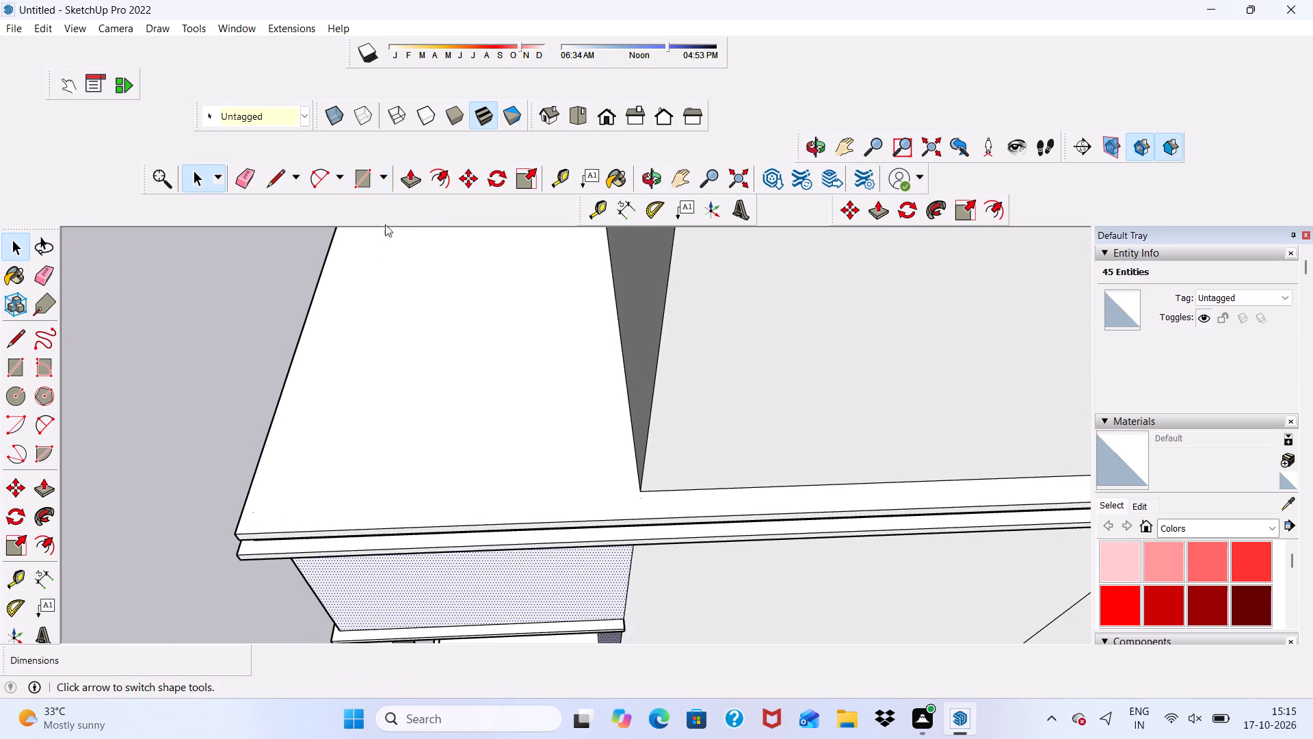
{"action": "scroll", "coordinate": [202, 537], "scroll_direction": "up", "scroll_amount": 4}
{"action": "scroll", "coordinate": [375, 519], "scroll_direction": "down", "scroll_amount": 4}
{"action": "scroll", "coordinate": [380, 525], "scroll_direction": "up", "scroll_amount": 3}
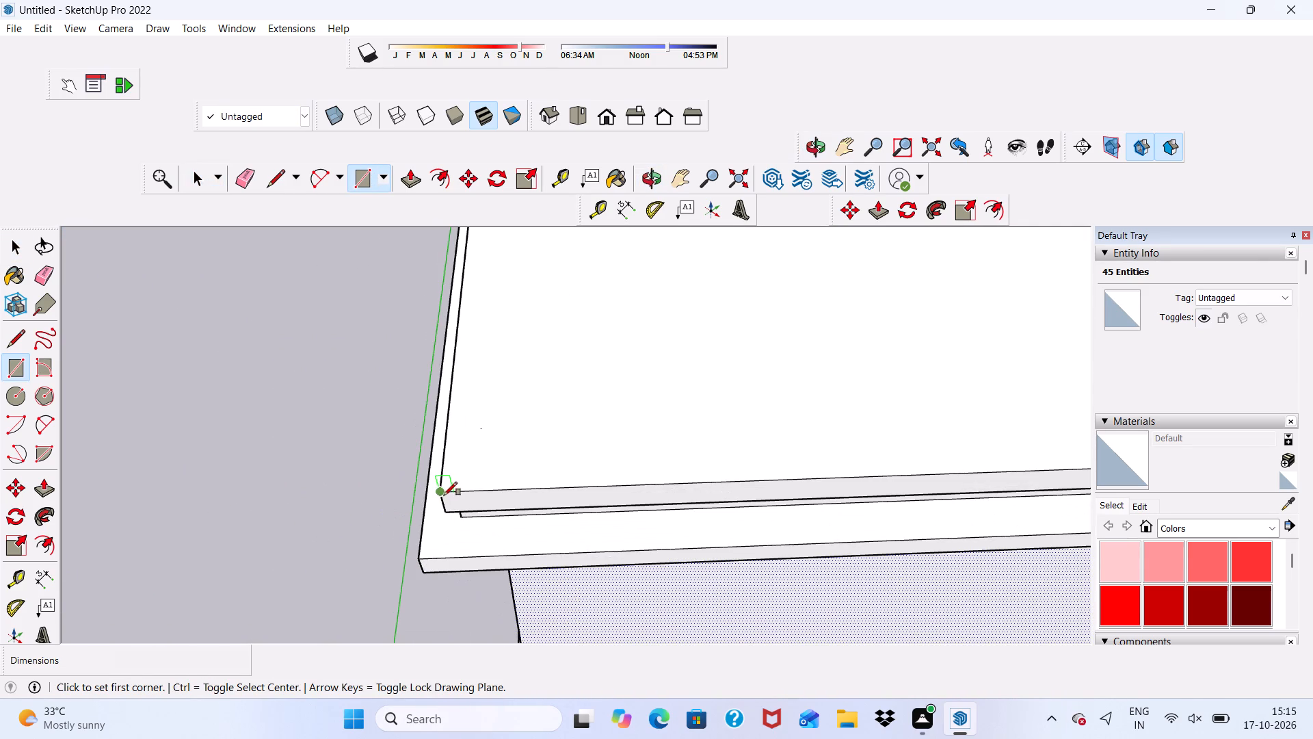
{"action": "left_click", "coordinate": [442, 494]}
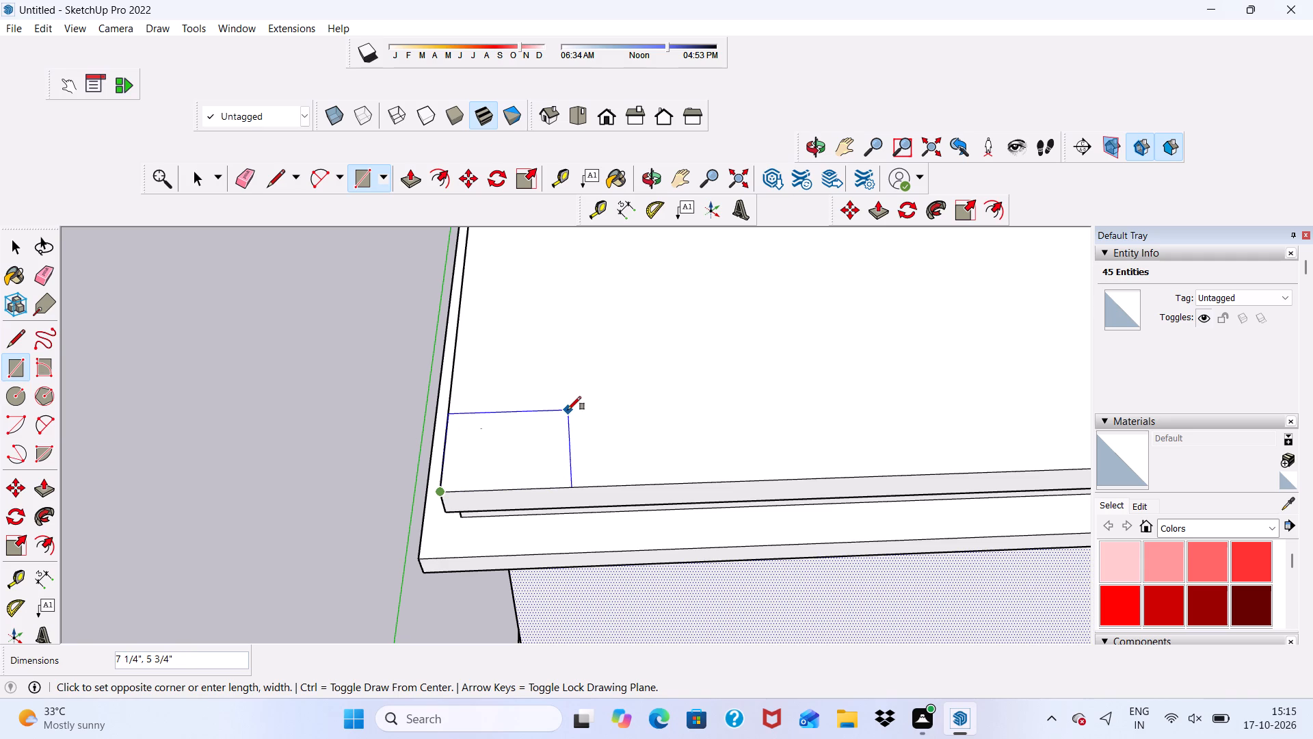
{"action": "left_click", "coordinate": [565, 409]}
Push/pull the corner rectangle upward 10' to form a column on the topmost balcony slab.
{"action": "key", "text": "space"}
{"action": "left_click", "coordinate": [483, 461]}
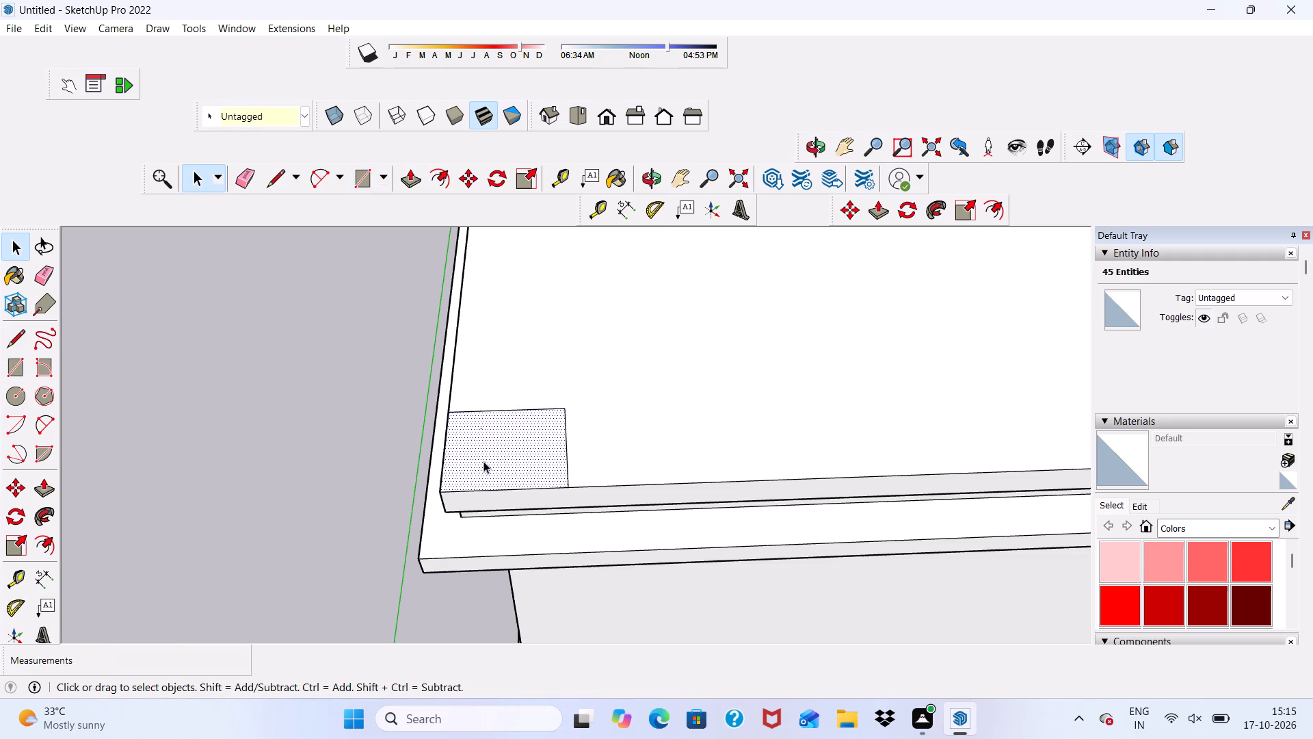
{"action": "left_click", "coordinate": [406, 178]}
{"action": "left_click", "coordinate": [505, 457]}
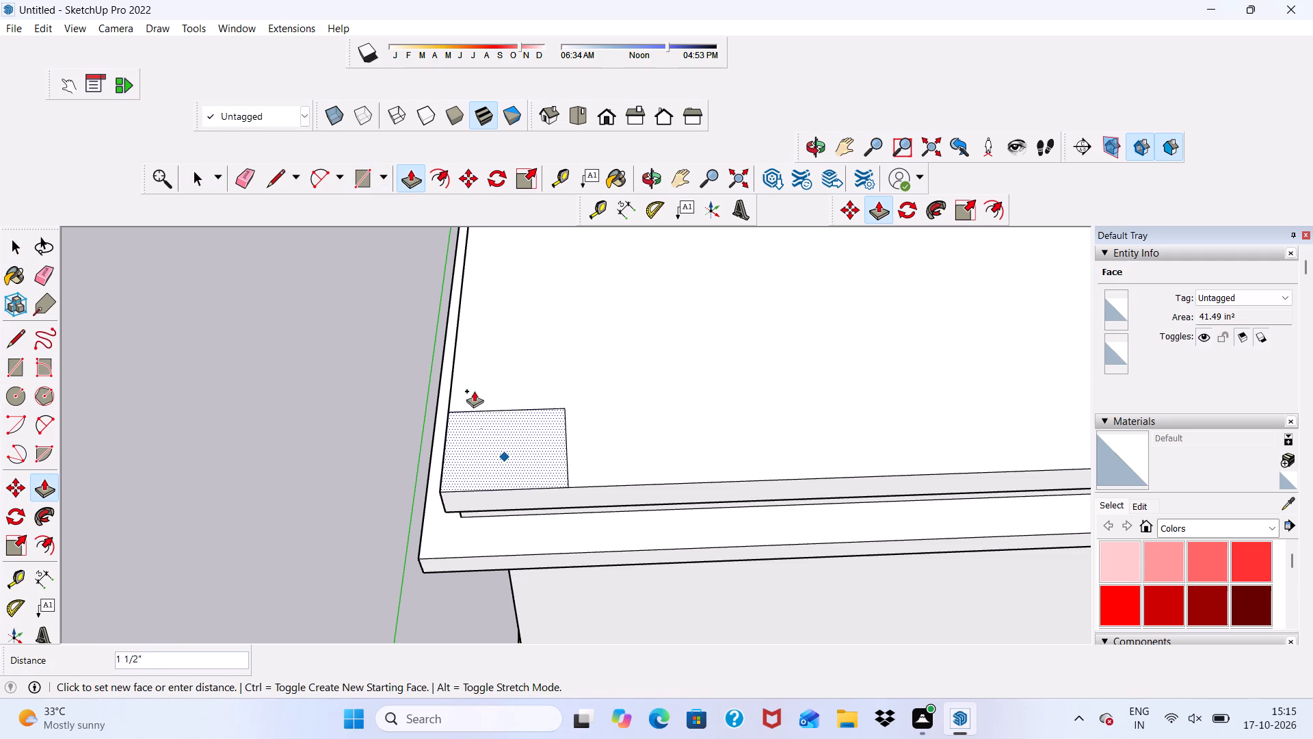
{"action": "scroll", "coordinate": [430, 324], "scroll_direction": "down", "scroll_amount": 5}
{"action": "type", "text": "10'"}
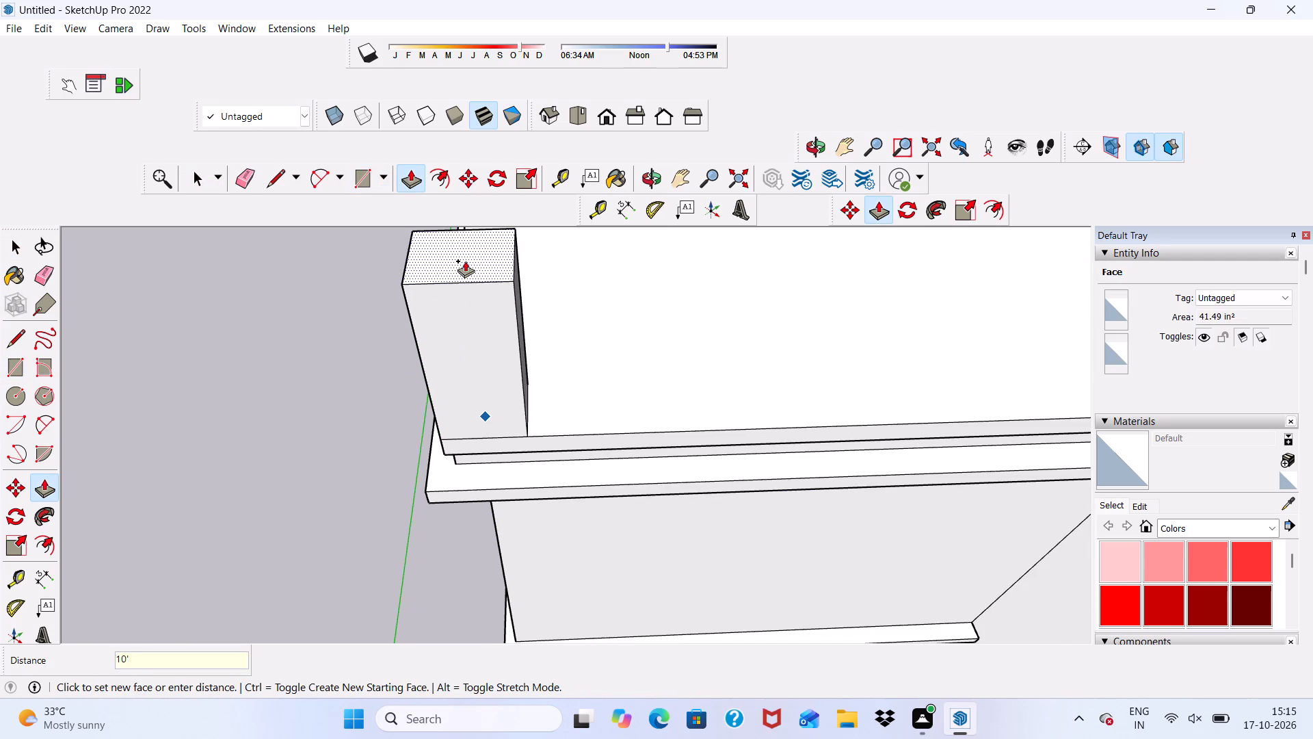
{"action": "key", "text": "Return"}
Examine the new corner column against the whole building and inspect its upper end.
{"action": "scroll", "coordinate": [455, 235], "scroll_direction": "down", "scroll_amount": 17}
{"action": "middle_click_drag", "start_coordinate": [524, 405], "coordinate": [527, 283]}
{"action": "scroll", "coordinate": [533, 290], "scroll_direction": "up", "scroll_amount": 1}
{"action": "scroll", "coordinate": [475, 357], "scroll_direction": "down", "scroll_amount": 11}
{"action": "middle_click_drag", "start_coordinate": [596, 397], "coordinate": [584, 294]}
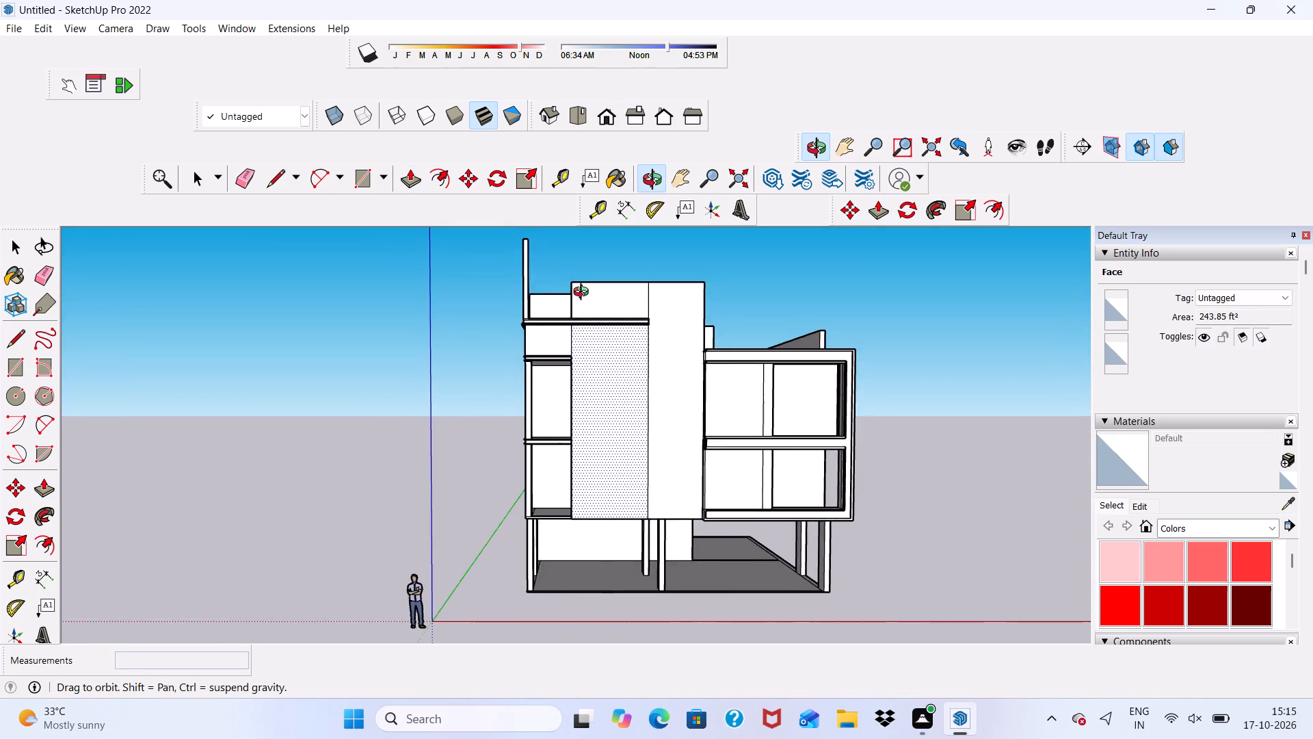
{"action": "middle_click_drag", "start_coordinate": [584, 294], "coordinate": [595, 305]}
{"action": "scroll", "coordinate": [540, 273], "scroll_direction": "up", "scroll_amount": 7}
{"action": "scroll", "coordinate": [543, 284], "scroll_direction": "down", "scroll_amount": 1}
{"action": "scroll", "coordinate": [543, 286], "scroll_direction": "up", "scroll_amount": 1}
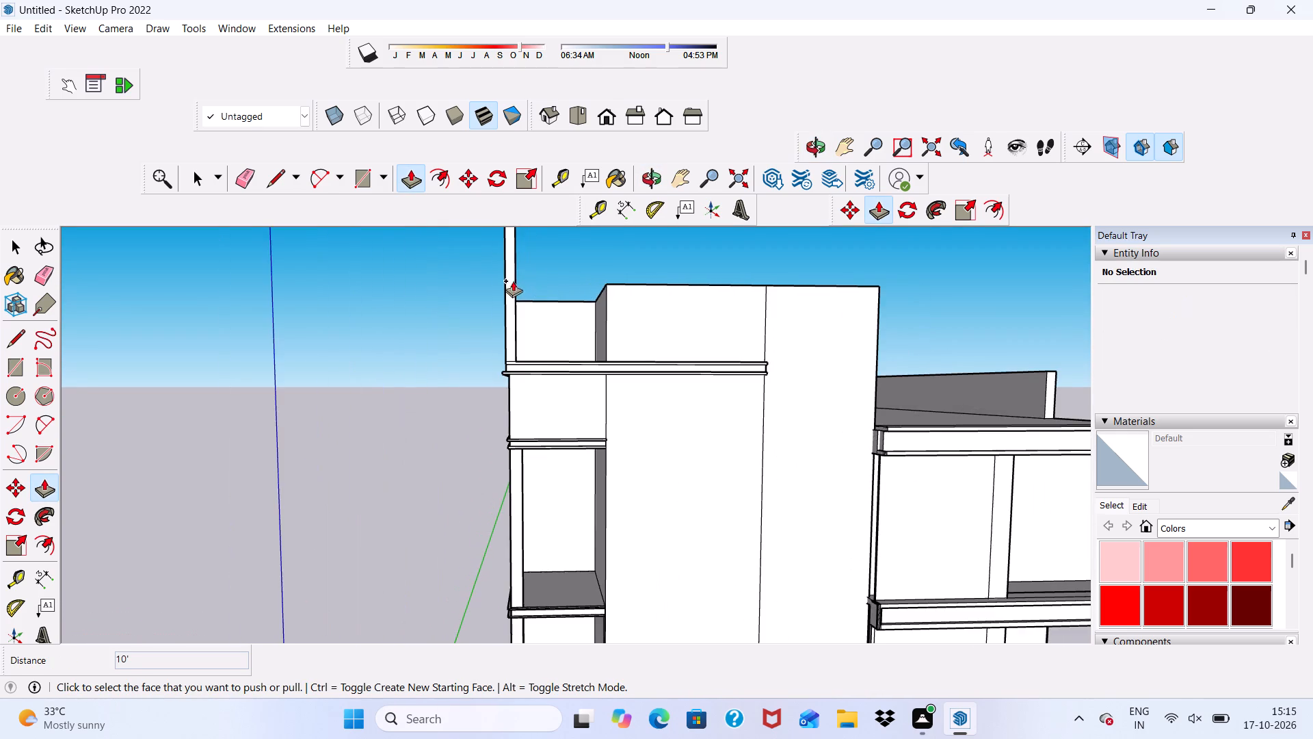
{"action": "scroll", "coordinate": [512, 281], "scroll_direction": "down", "scroll_amount": 8}
{"action": "middle_click_drag", "start_coordinate": [542, 357], "coordinate": [511, 400]}
{"action": "scroll", "coordinate": [502, 233], "scroll_direction": "up", "scroll_amount": 8}
{"action": "middle_click_drag", "start_coordinate": [511, 274], "coordinate": [522, 370]}
{"action": "scroll", "coordinate": [514, 404], "scroll_direction": "up", "scroll_amount": 5}
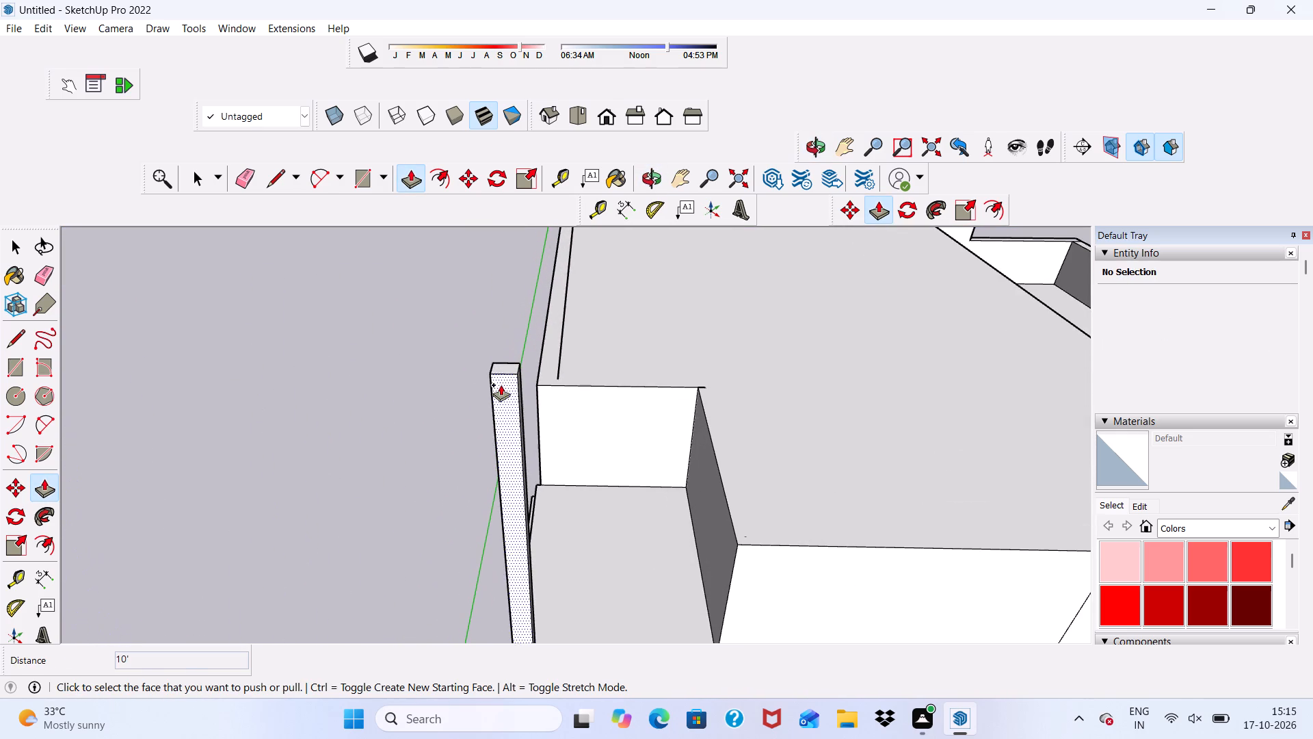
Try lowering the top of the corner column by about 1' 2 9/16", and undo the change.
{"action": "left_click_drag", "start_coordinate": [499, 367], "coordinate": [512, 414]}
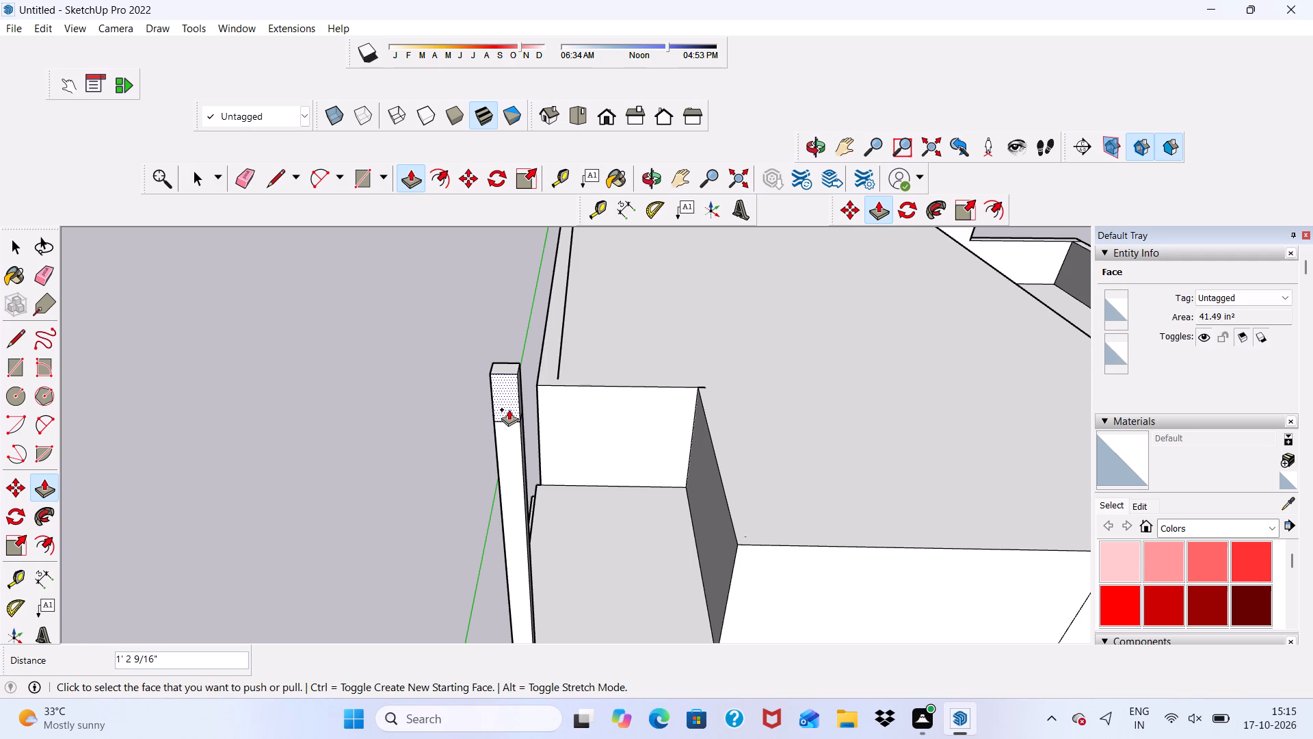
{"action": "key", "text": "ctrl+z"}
Review the corner column's height and position against the main block and its roof.
{"action": "middle_click_drag", "start_coordinate": [519, 388], "coordinate": [499, 290]}
{"action": "scroll", "coordinate": [513, 289], "scroll_direction": "up", "scroll_amount": 1}
{"action": "scroll", "coordinate": [499, 322], "scroll_direction": "down", "scroll_amount": 11}
{"action": "middle_click_drag", "start_coordinate": [592, 380], "coordinate": [612, 262]}
{"action": "scroll", "coordinate": [628, 274], "scroll_direction": "up", "scroll_amount": 4}
{"action": "scroll", "coordinate": [628, 291], "scroll_direction": "down", "scroll_amount": 6}
{"action": "middle_click_drag", "start_coordinate": [646, 390], "coordinate": [645, 404]}
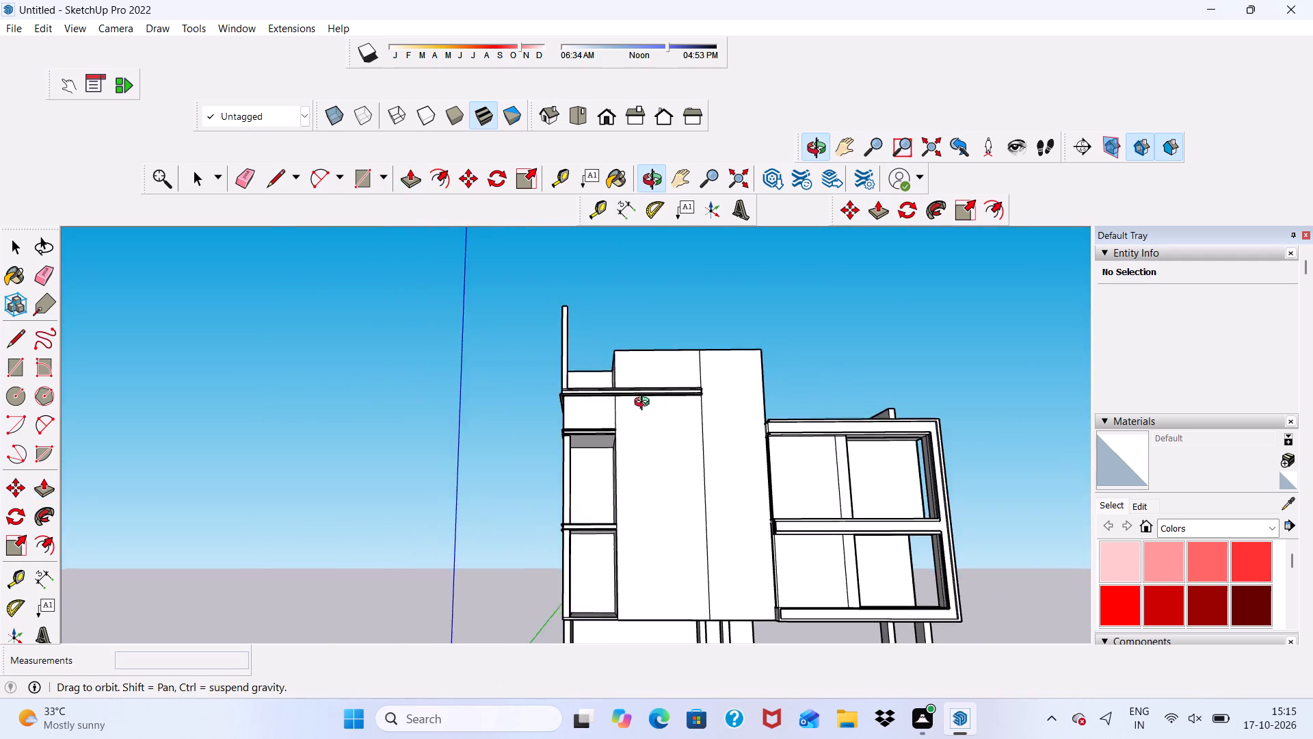
{"action": "middle_click_drag", "start_coordinate": [645, 404], "coordinate": [578, 474]}
{"action": "scroll", "coordinate": [633, 333], "scroll_direction": "up", "scroll_amount": 5}
{"action": "middle_click_drag", "start_coordinate": [643, 335], "coordinate": [600, 450]}
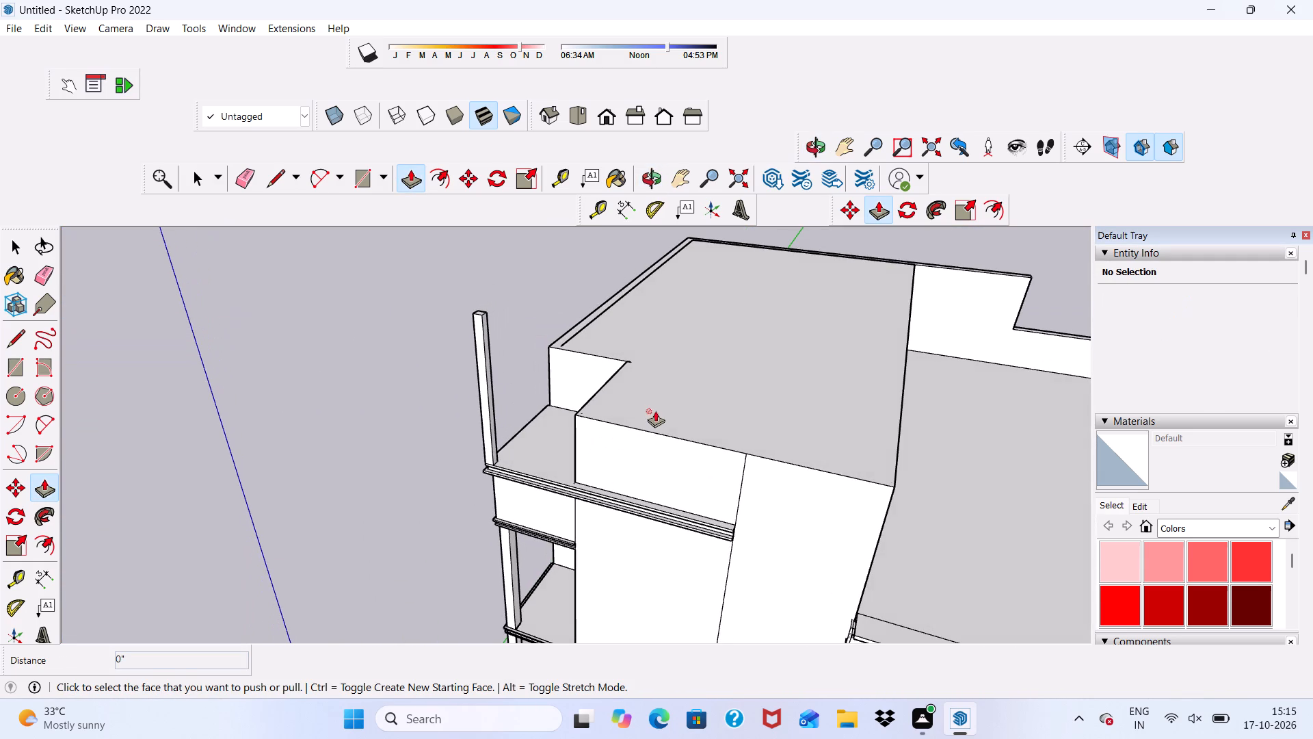
Erase the stray line running parallel to the side edge of the main block's roof.
{"action": "key", "text": "space"}
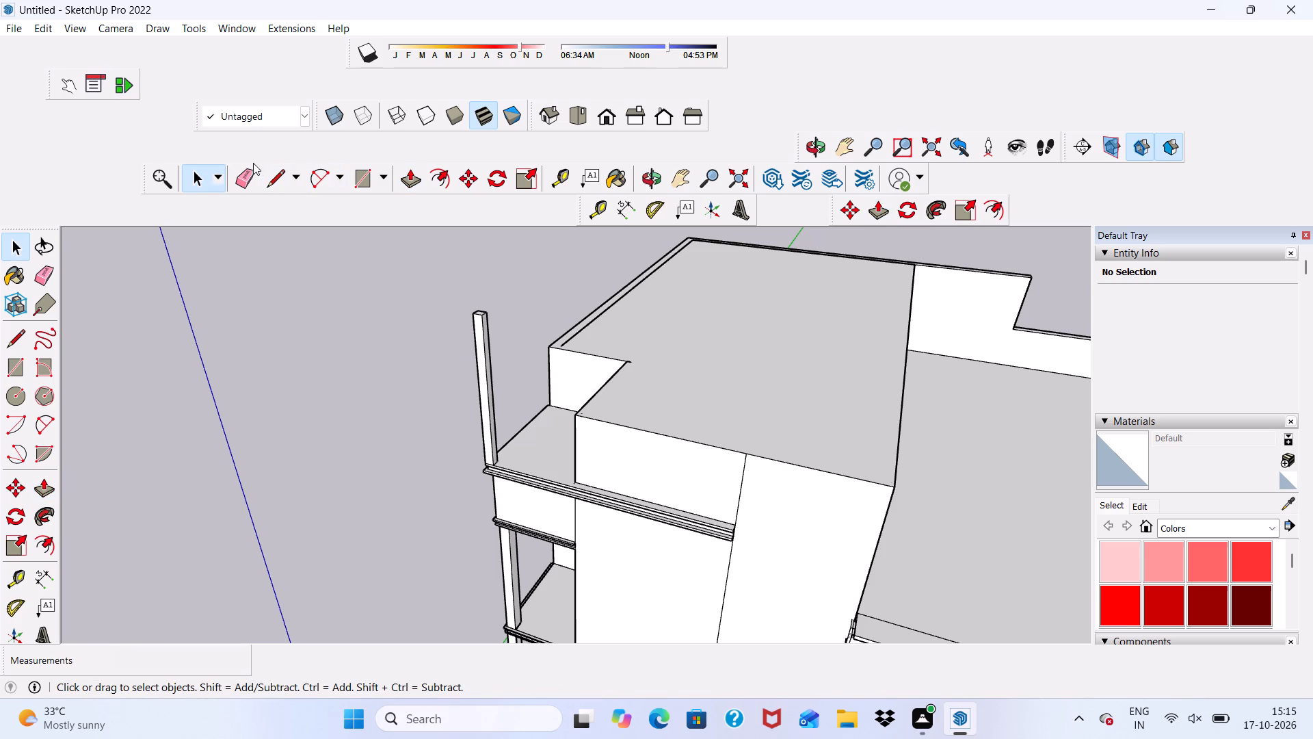
{"action": "left_click", "coordinate": [239, 181]}
{"action": "scroll", "coordinate": [658, 300], "scroll_direction": "up", "scroll_amount": 5}
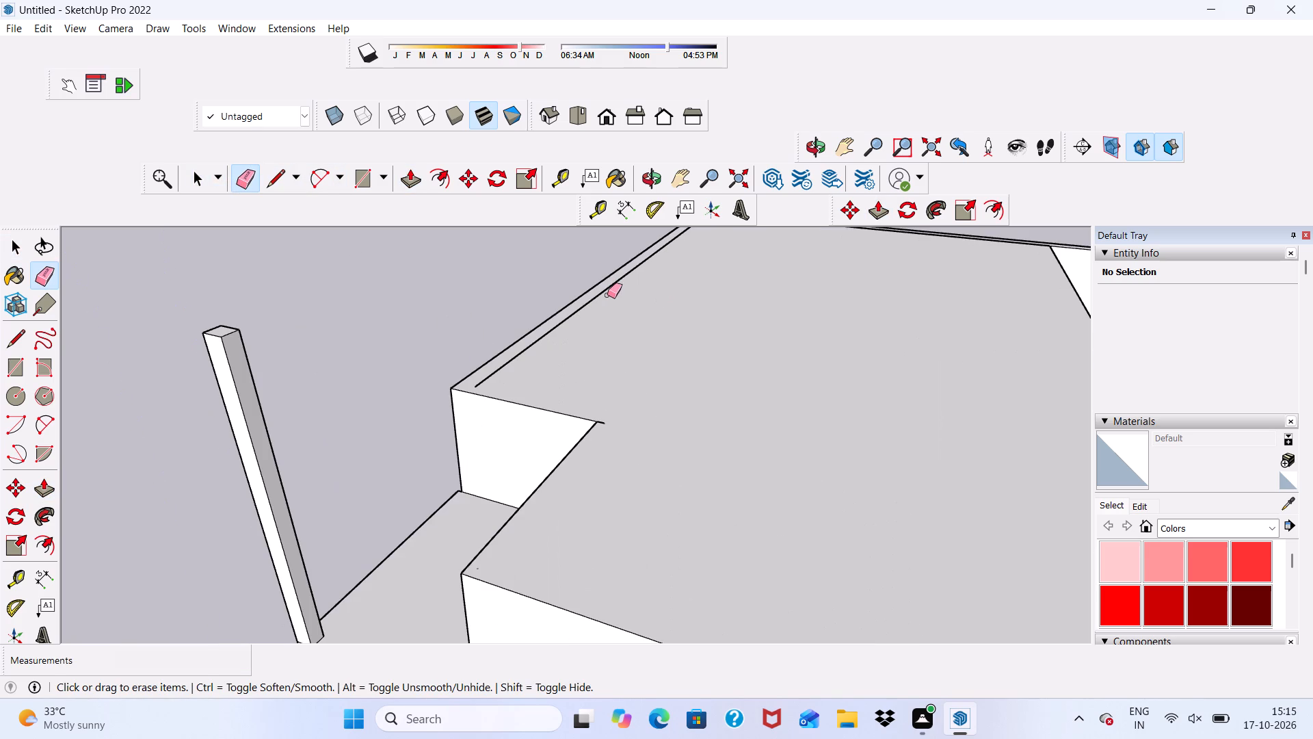
{"action": "left_click_drag", "start_coordinate": [603, 290], "coordinate": [607, 297]}
Review the cleaned roof, the corner column and the lower terrace from several sides.
{"action": "scroll", "coordinate": [574, 343], "scroll_direction": "down", "scroll_amount": 15}
{"action": "middle_click_drag", "start_coordinate": [719, 463], "coordinate": [642, 412]}
{"action": "middle_click_drag", "start_coordinate": [676, 441], "coordinate": [742, 321]}
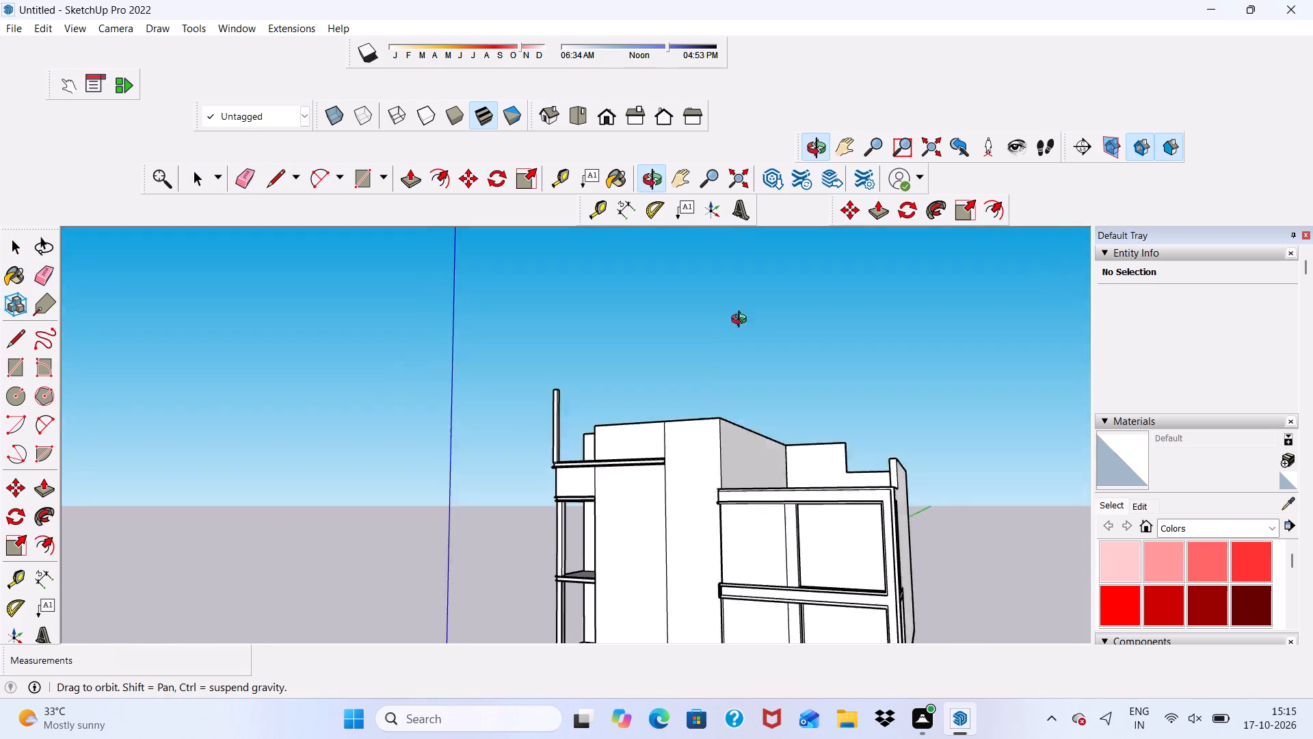
{"action": "middle_click_drag", "start_coordinate": [742, 321], "coordinate": [826, 315]}
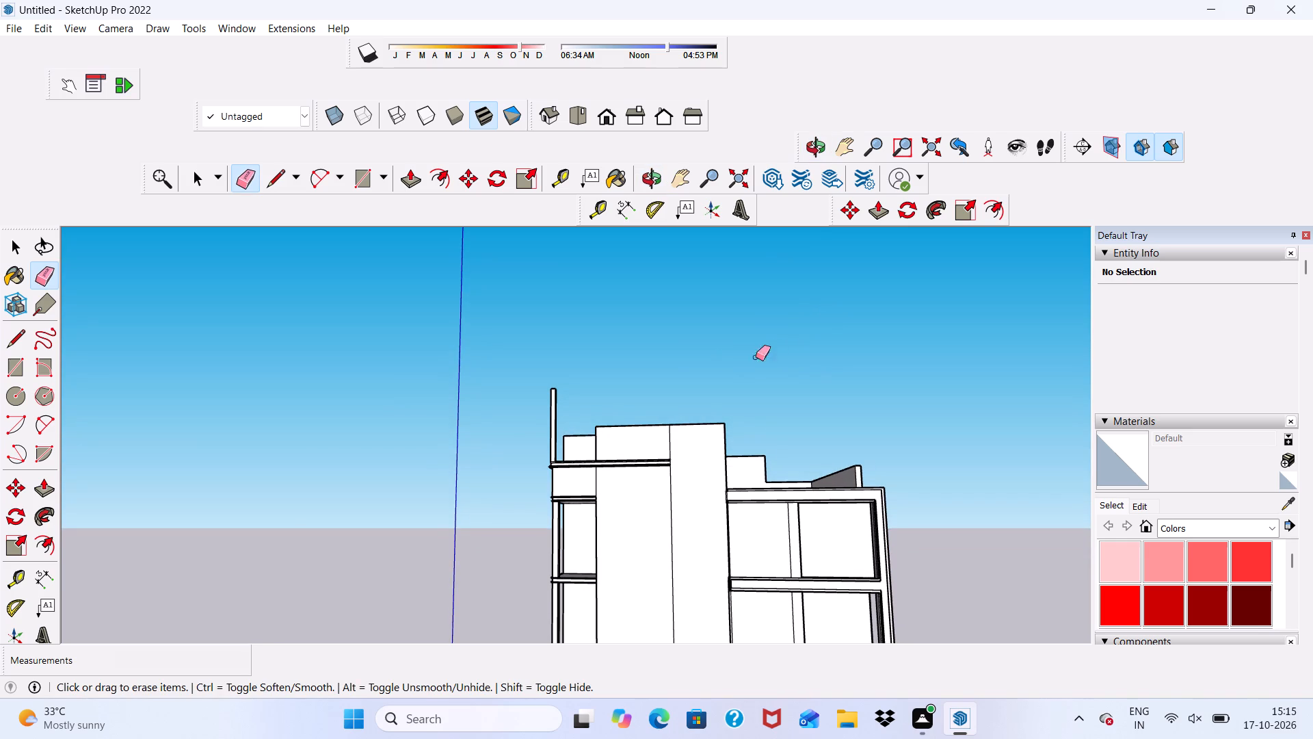
{"action": "scroll", "coordinate": [638, 365], "scroll_direction": "up", "scroll_amount": 4}
{"action": "scroll", "coordinate": [638, 365], "scroll_direction": "down", "scroll_amount": 1}
{"action": "middle_click_drag", "start_coordinate": [643, 367], "coordinate": [756, 425]}
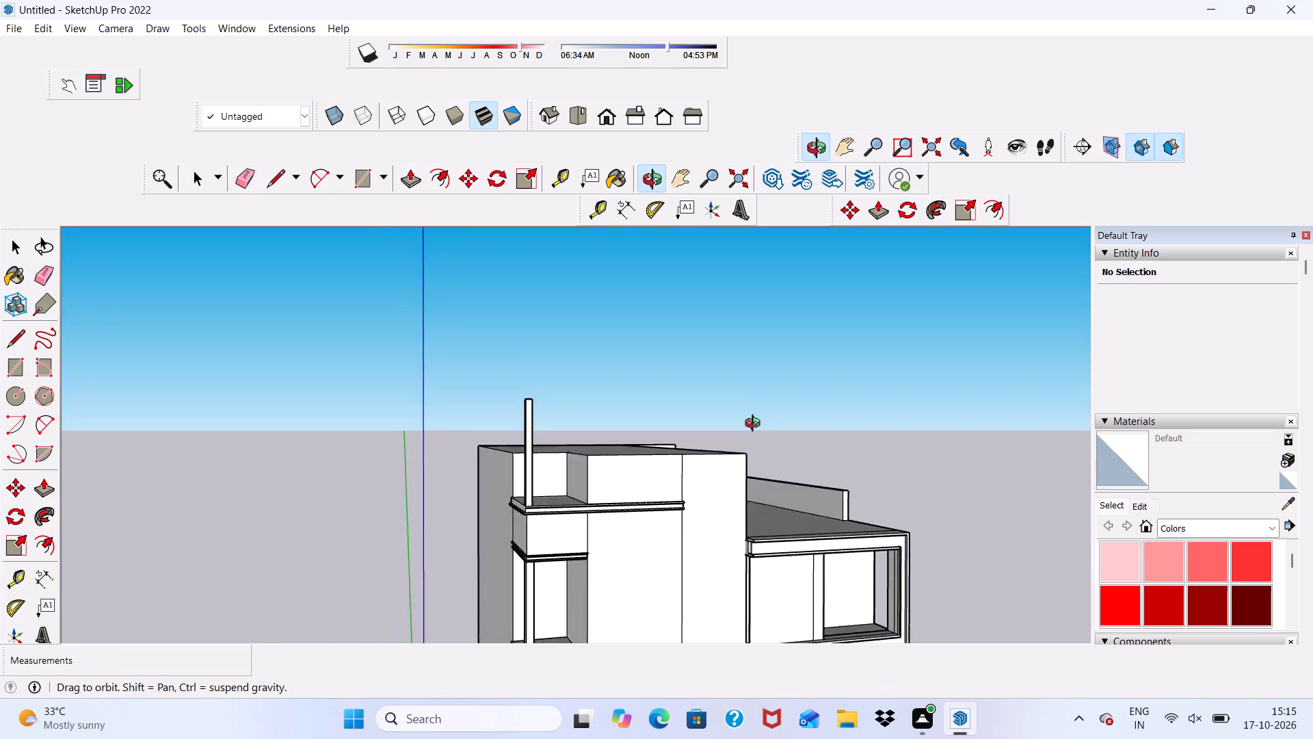
{"action": "middle_click_drag", "start_coordinate": [756, 425], "coordinate": [632, 491]}
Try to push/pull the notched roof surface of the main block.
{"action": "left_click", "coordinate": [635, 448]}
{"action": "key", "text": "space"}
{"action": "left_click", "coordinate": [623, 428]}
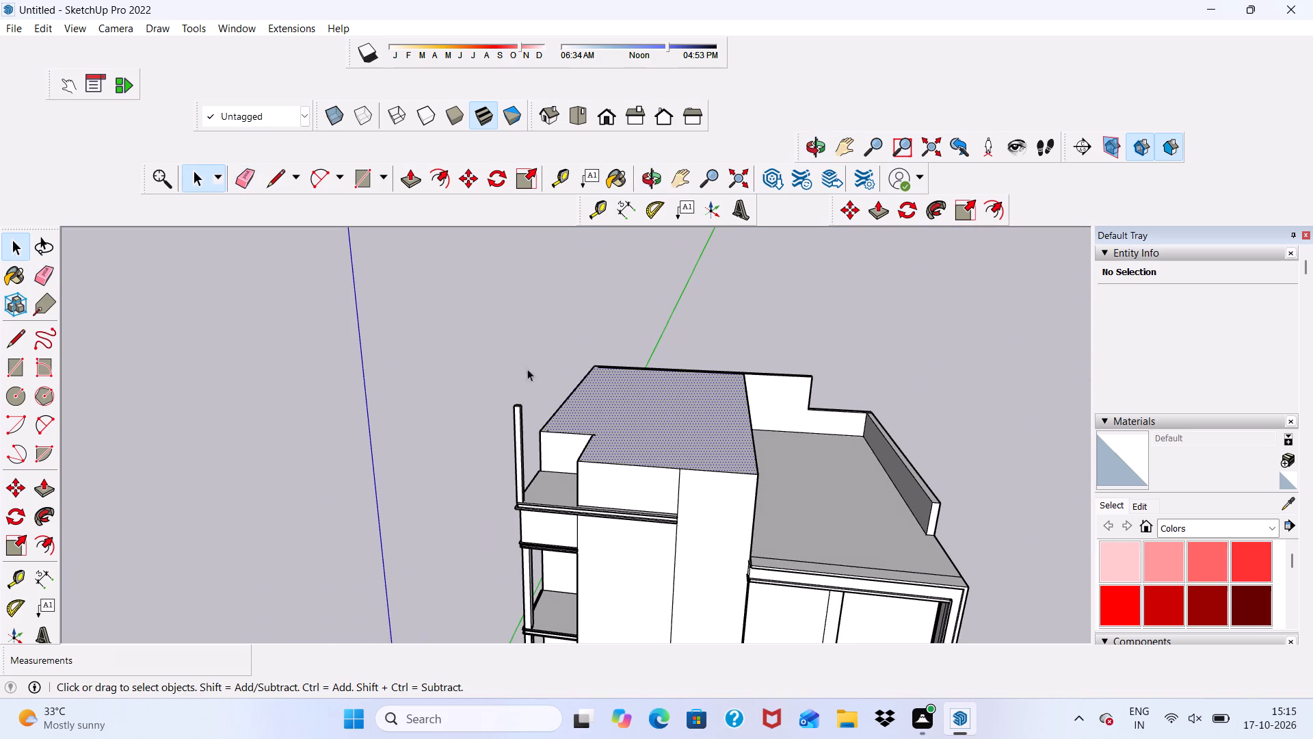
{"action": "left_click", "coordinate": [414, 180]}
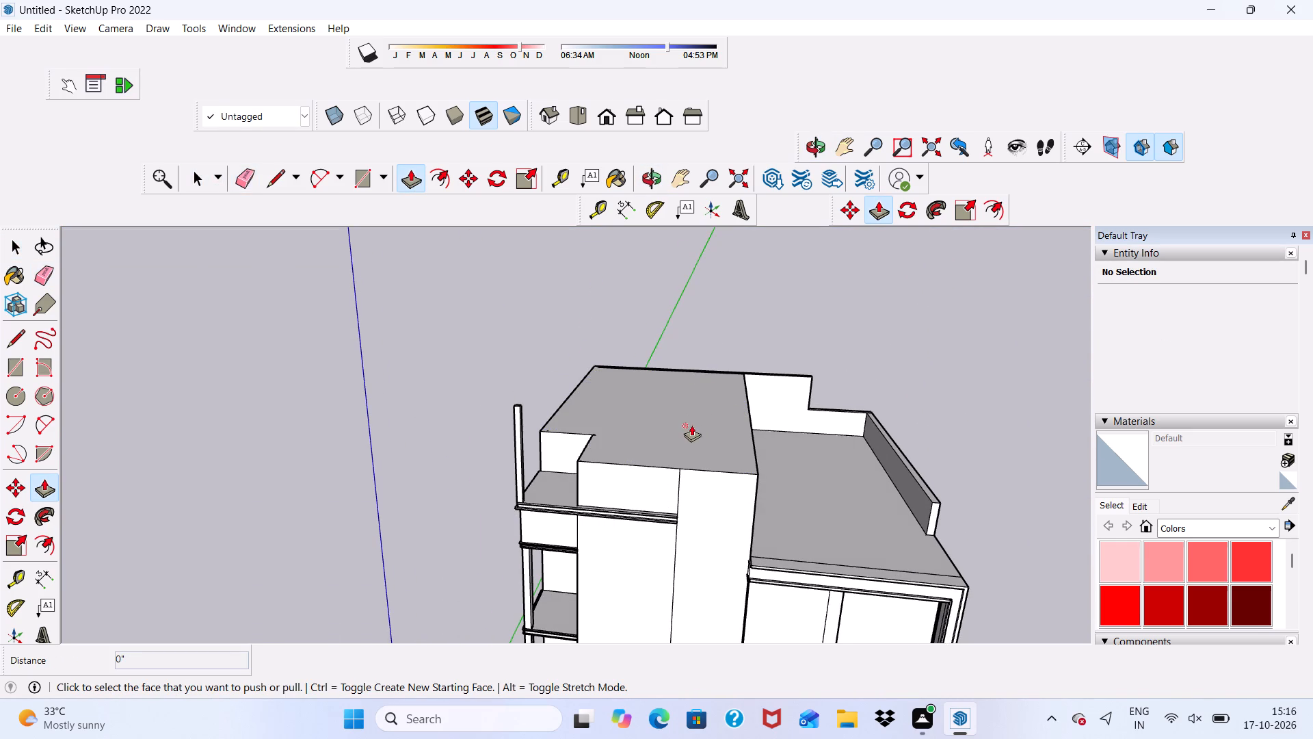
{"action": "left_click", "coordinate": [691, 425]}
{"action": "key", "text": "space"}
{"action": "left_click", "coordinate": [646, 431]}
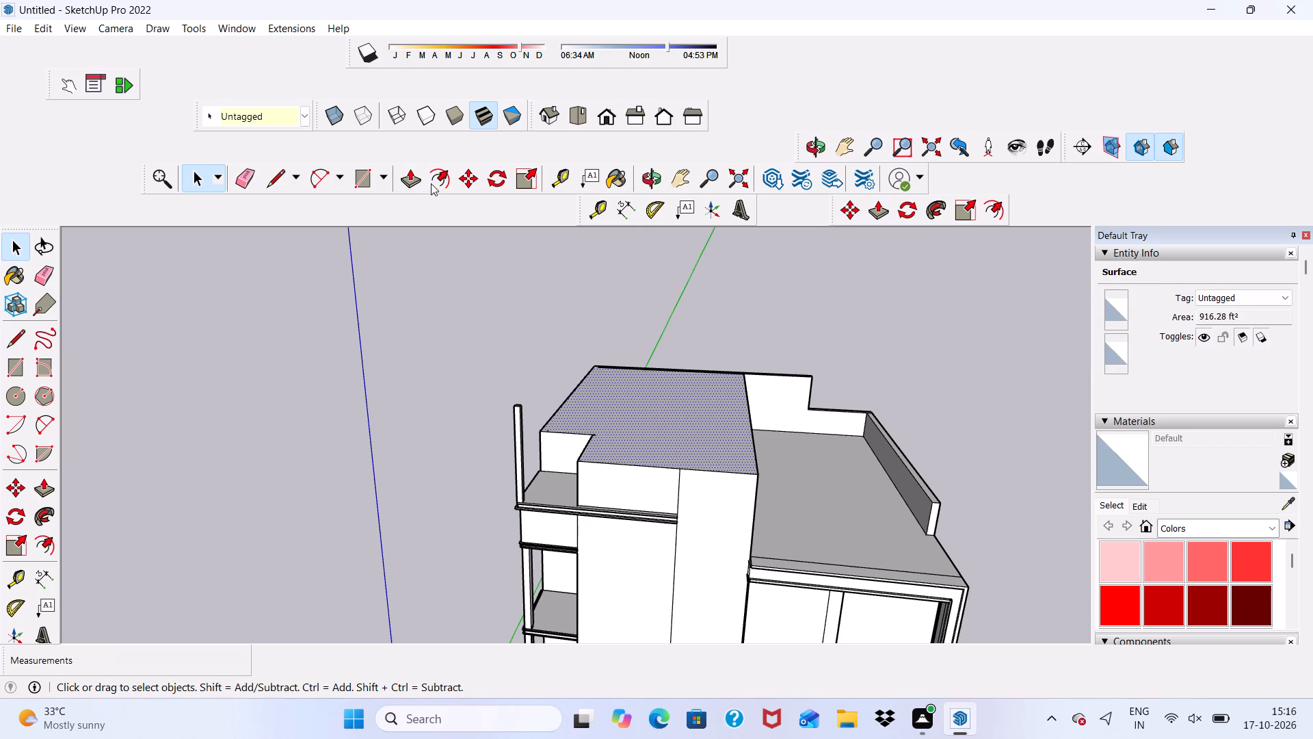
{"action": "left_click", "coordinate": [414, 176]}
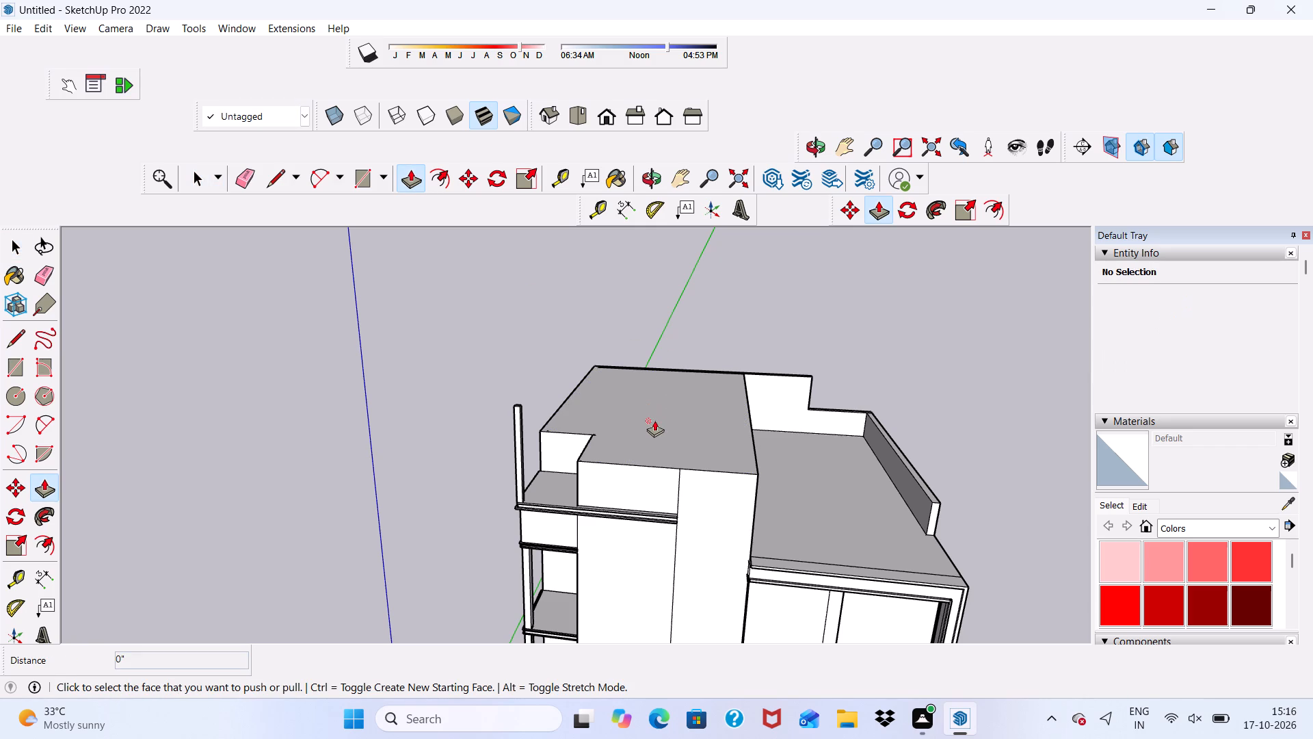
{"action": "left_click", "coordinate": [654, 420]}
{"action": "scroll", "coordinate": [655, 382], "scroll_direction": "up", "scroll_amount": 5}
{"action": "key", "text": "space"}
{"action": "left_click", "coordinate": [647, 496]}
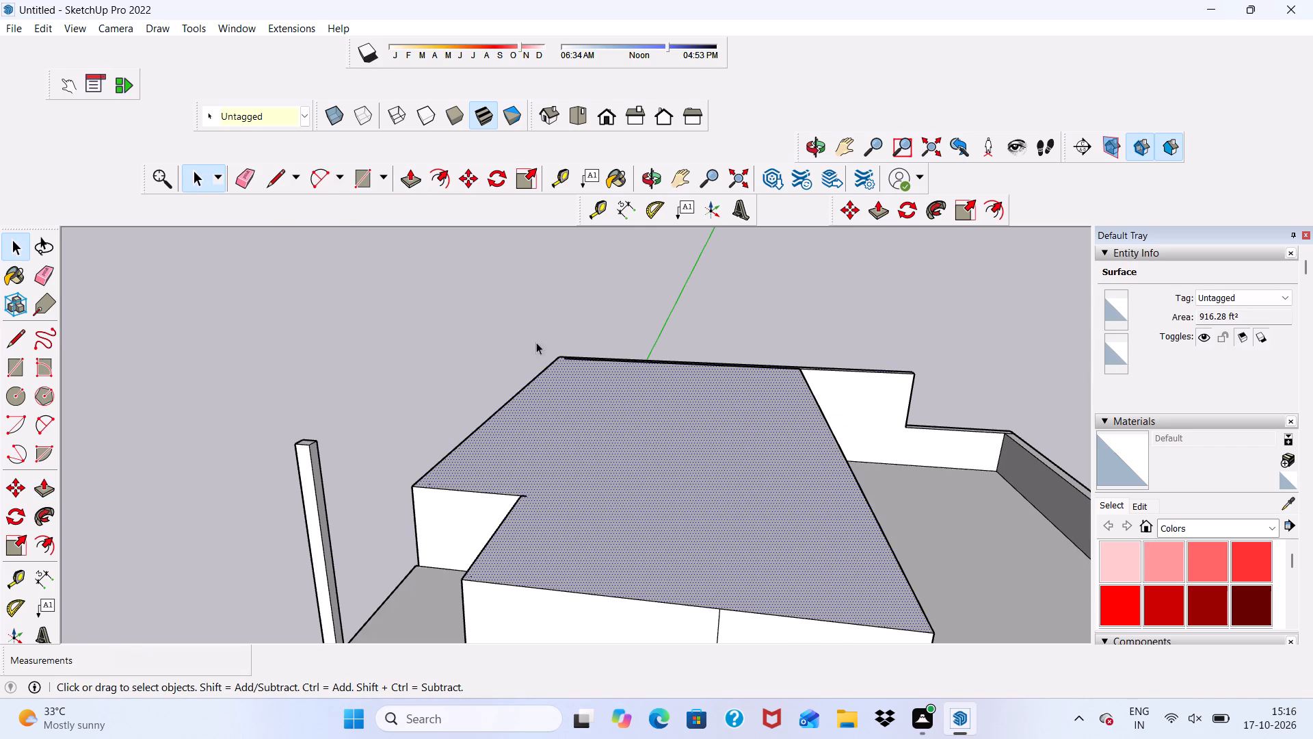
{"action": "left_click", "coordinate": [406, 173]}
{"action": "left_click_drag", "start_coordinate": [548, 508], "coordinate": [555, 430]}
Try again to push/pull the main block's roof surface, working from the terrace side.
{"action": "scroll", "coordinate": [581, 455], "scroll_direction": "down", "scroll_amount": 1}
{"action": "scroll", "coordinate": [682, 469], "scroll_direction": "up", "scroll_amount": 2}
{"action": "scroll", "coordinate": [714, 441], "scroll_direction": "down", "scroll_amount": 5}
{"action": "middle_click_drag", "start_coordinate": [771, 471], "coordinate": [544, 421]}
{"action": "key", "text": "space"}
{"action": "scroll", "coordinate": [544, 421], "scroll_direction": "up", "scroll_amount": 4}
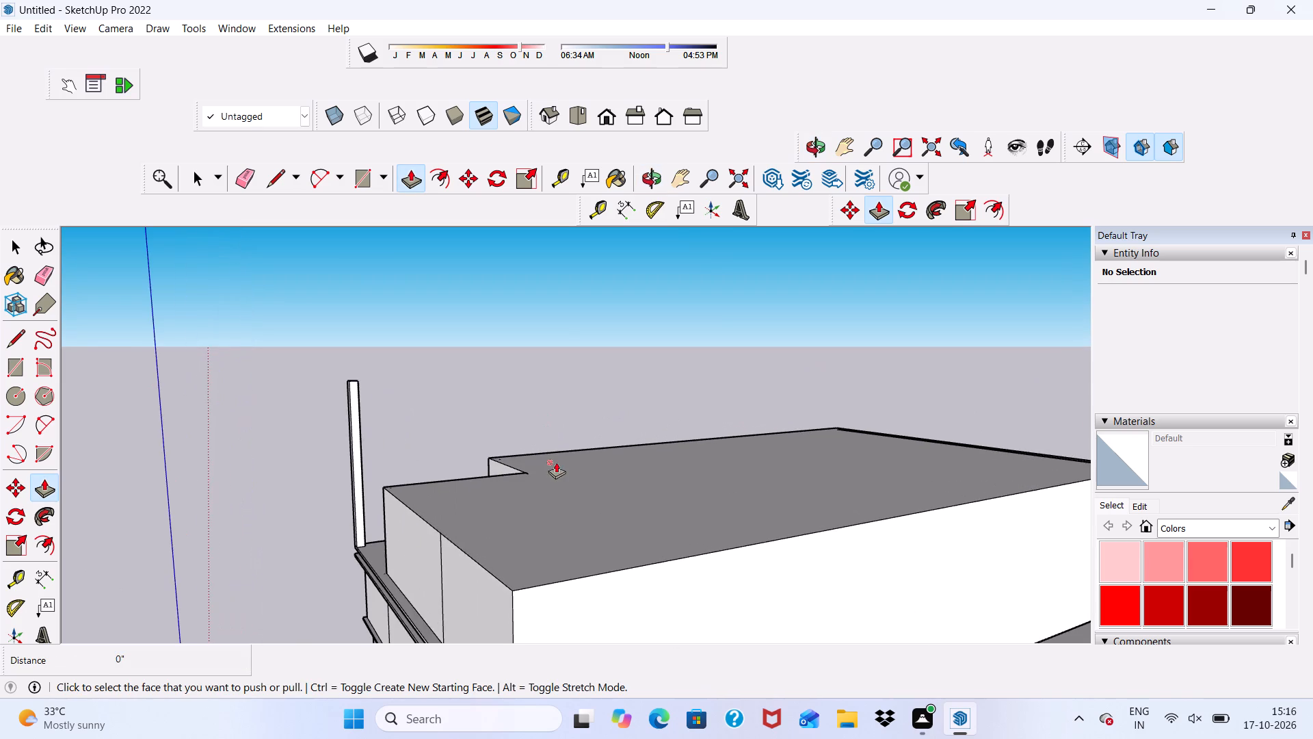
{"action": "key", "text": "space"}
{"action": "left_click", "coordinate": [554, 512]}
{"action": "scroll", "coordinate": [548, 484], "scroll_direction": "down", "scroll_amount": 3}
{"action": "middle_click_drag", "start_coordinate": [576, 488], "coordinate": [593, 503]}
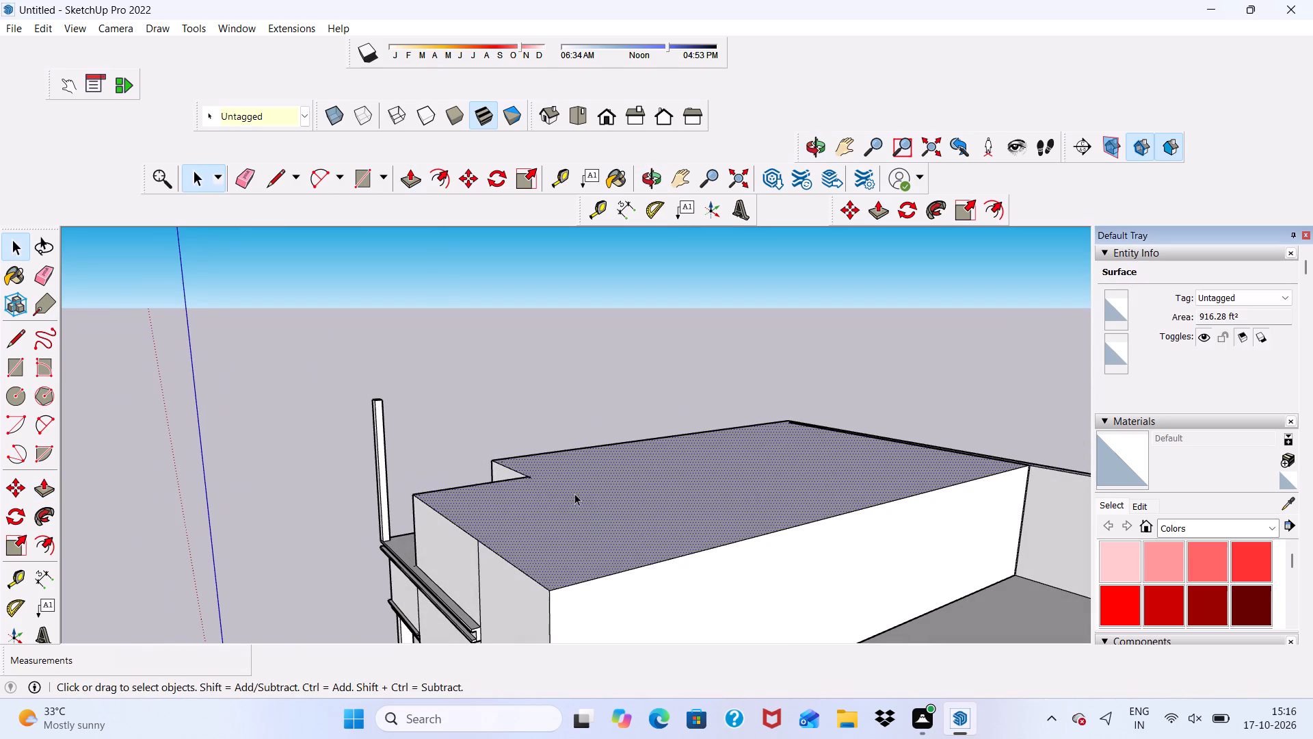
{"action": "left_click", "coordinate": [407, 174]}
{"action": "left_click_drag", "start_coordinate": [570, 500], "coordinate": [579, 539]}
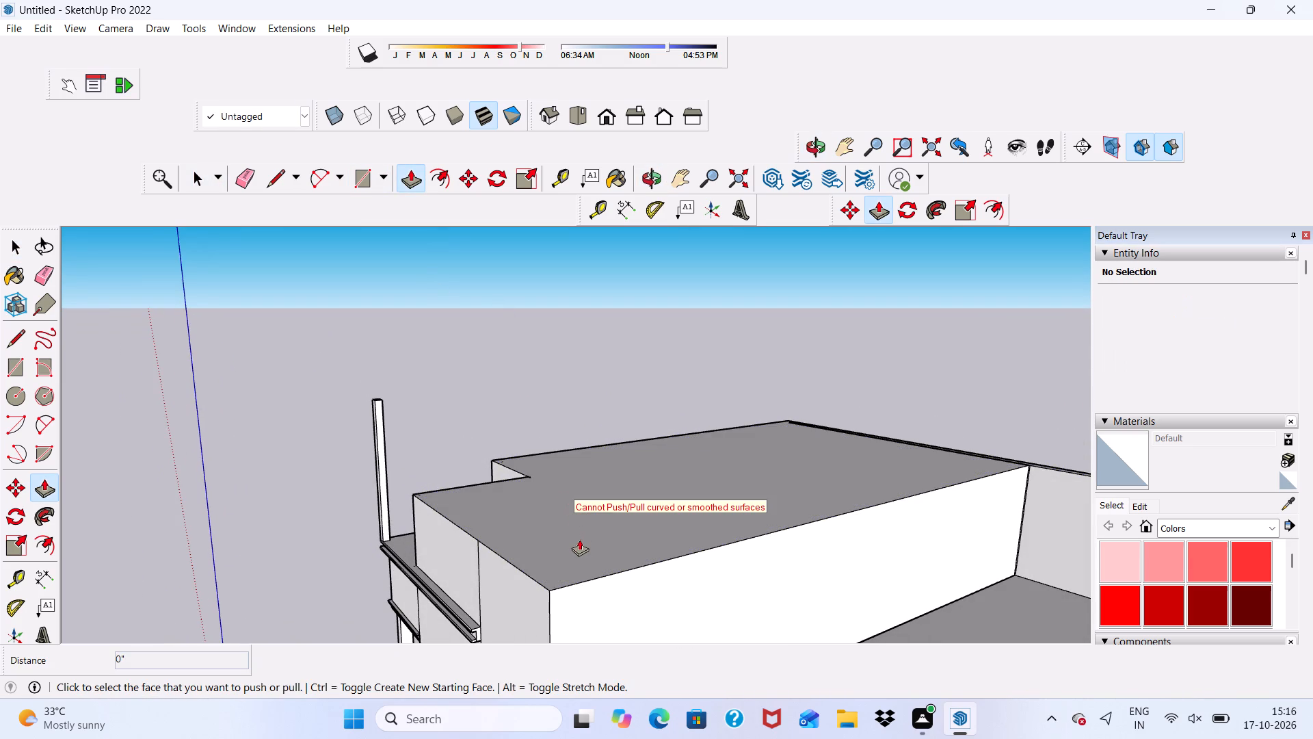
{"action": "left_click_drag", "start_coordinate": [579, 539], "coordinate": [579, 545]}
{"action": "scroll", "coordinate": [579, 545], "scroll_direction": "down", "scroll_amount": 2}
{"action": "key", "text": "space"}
Examine the main block's roof and the parapet walls around the lower terrace.
{"action": "middle_click_drag", "start_coordinate": [579, 545], "coordinate": [941, 558]}
{"action": "middle_click_drag", "start_coordinate": [722, 520], "coordinate": [373, 469]}
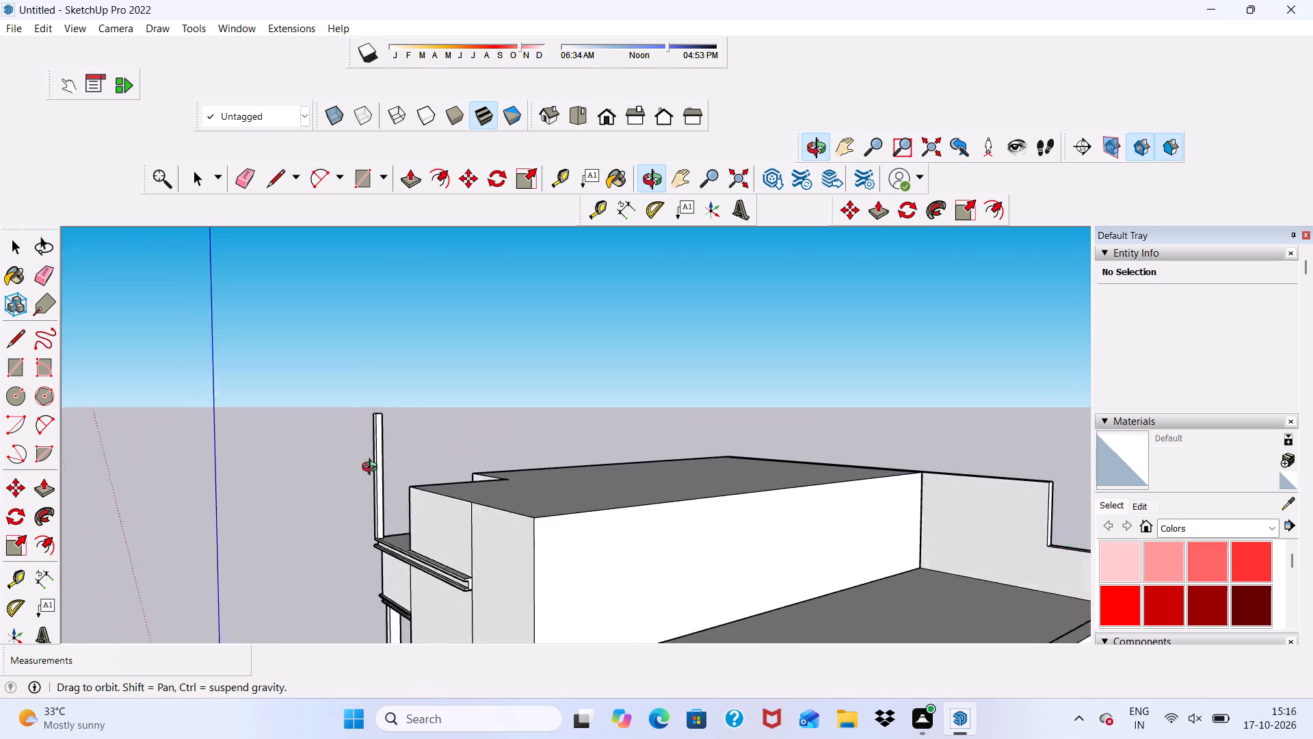
{"action": "middle_click_drag", "start_coordinate": [373, 469], "coordinate": [637, 484]}
{"action": "scroll", "coordinate": [682, 487], "scroll_direction": "up", "scroll_amount": 2}
{"action": "scroll", "coordinate": [694, 467], "scroll_direction": "down", "scroll_amount": 4}
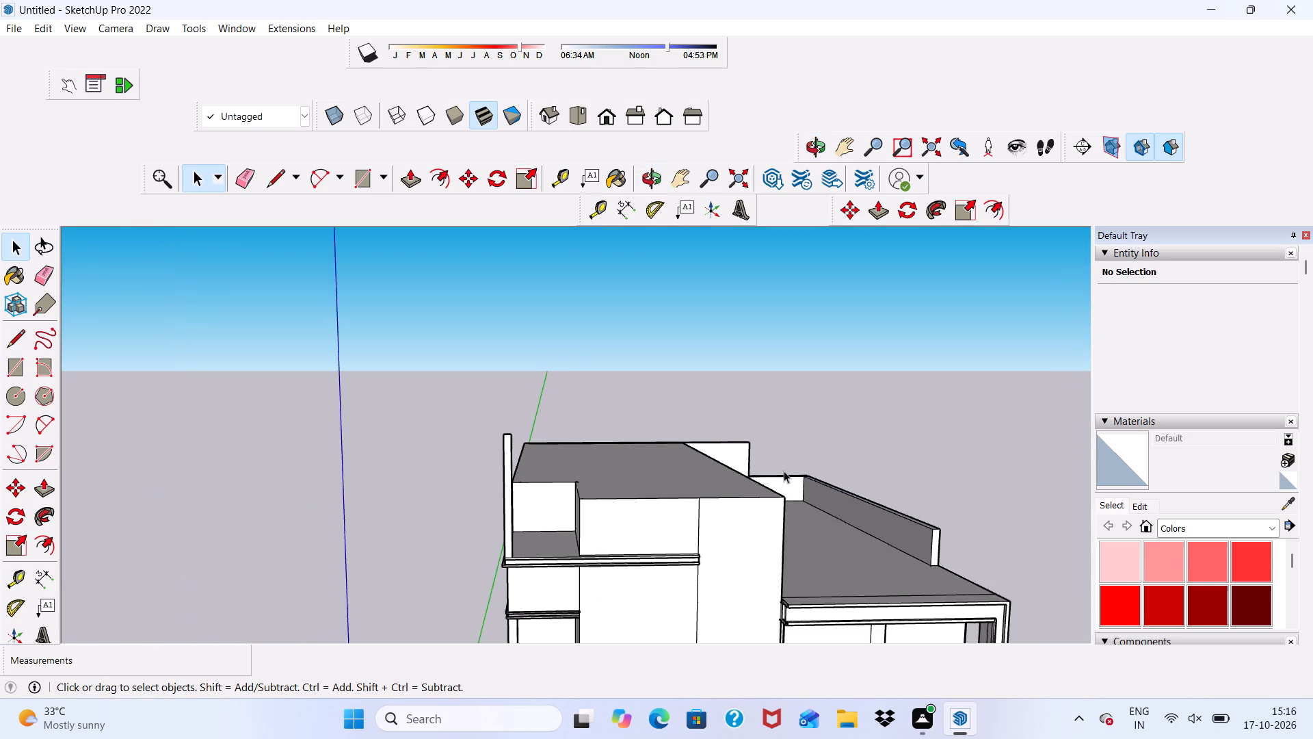
{"action": "middle_click_drag", "start_coordinate": [784, 471], "coordinate": [453, 514]}
{"action": "scroll", "coordinate": [425, 484], "scroll_direction": "down", "scroll_amount": 6}
{"action": "scroll", "coordinate": [816, 543], "scroll_direction": "up", "scroll_amount": 2}
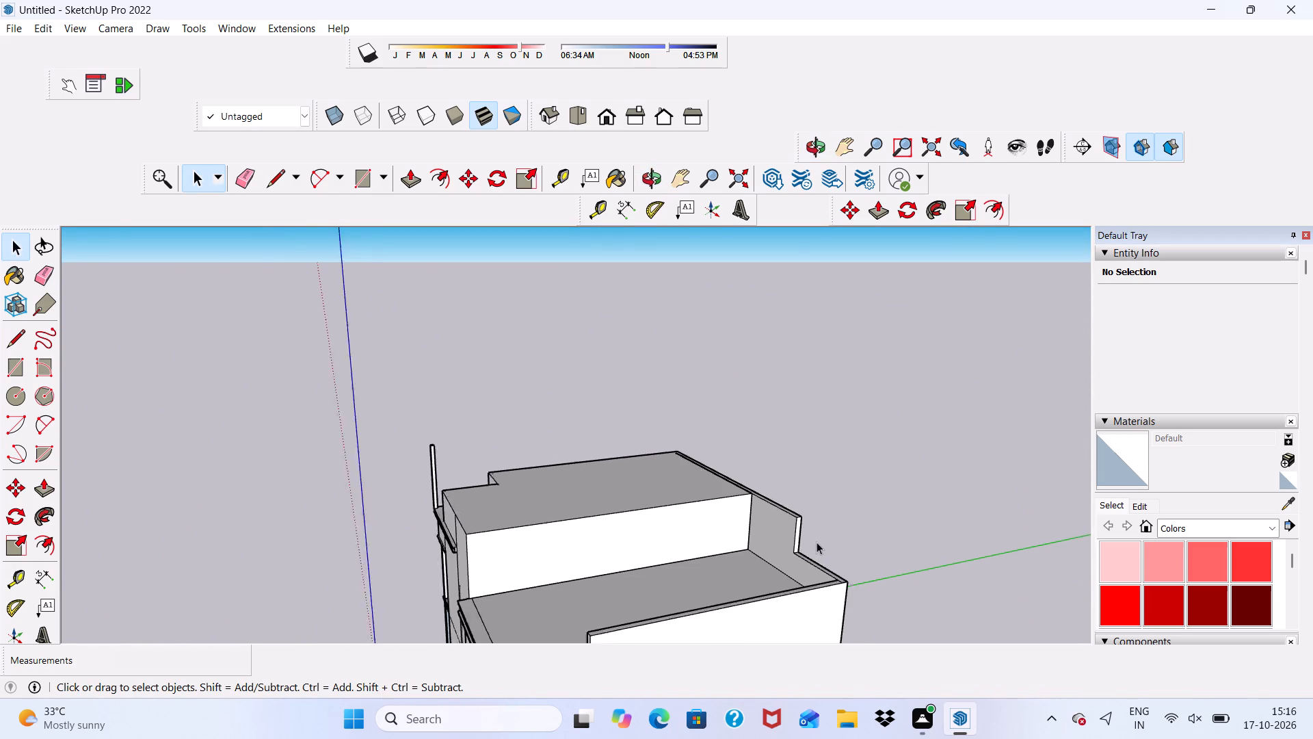
Push/pull the end face of the raised rear parapet back about 9' 8" to the main block's terrace-side wall.
{"action": "scroll", "coordinate": [817, 542], "scroll_direction": "up", "scroll_amount": 14}
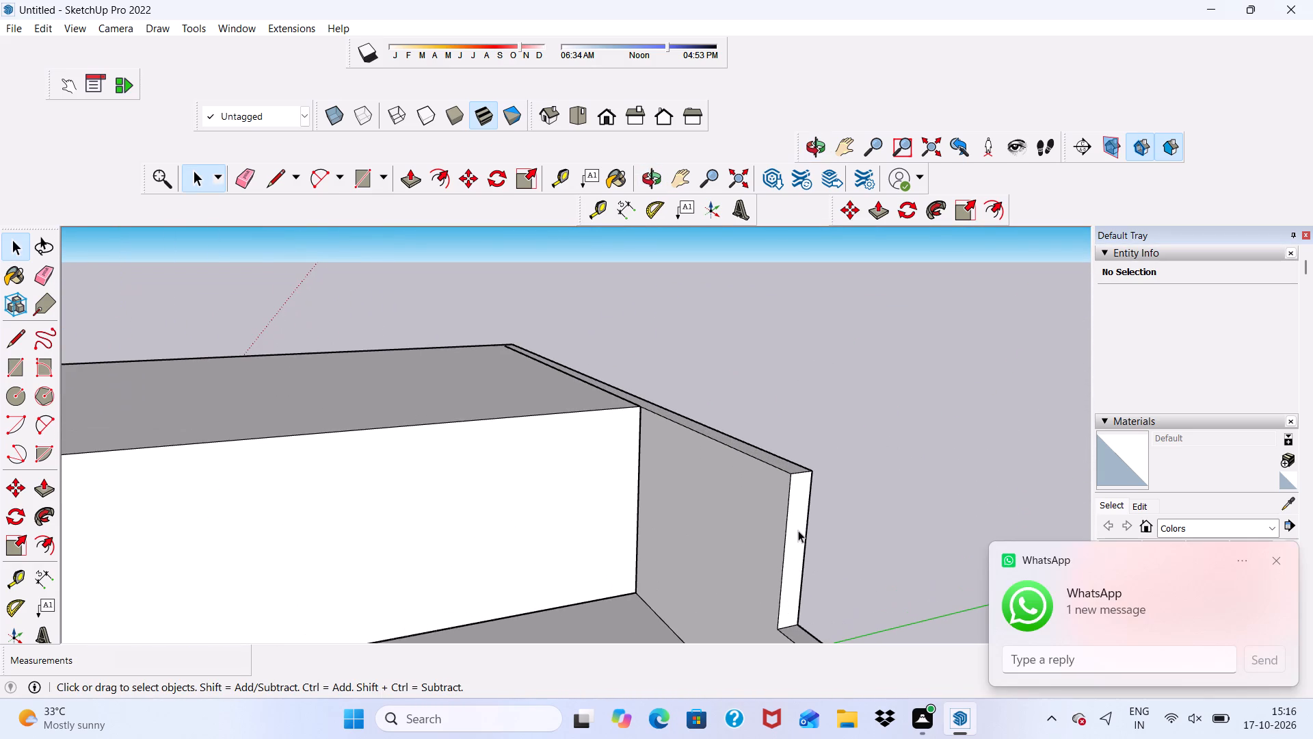
{"action": "left_click", "coordinate": [798, 530]}
{"action": "left_click", "coordinate": [414, 179]}
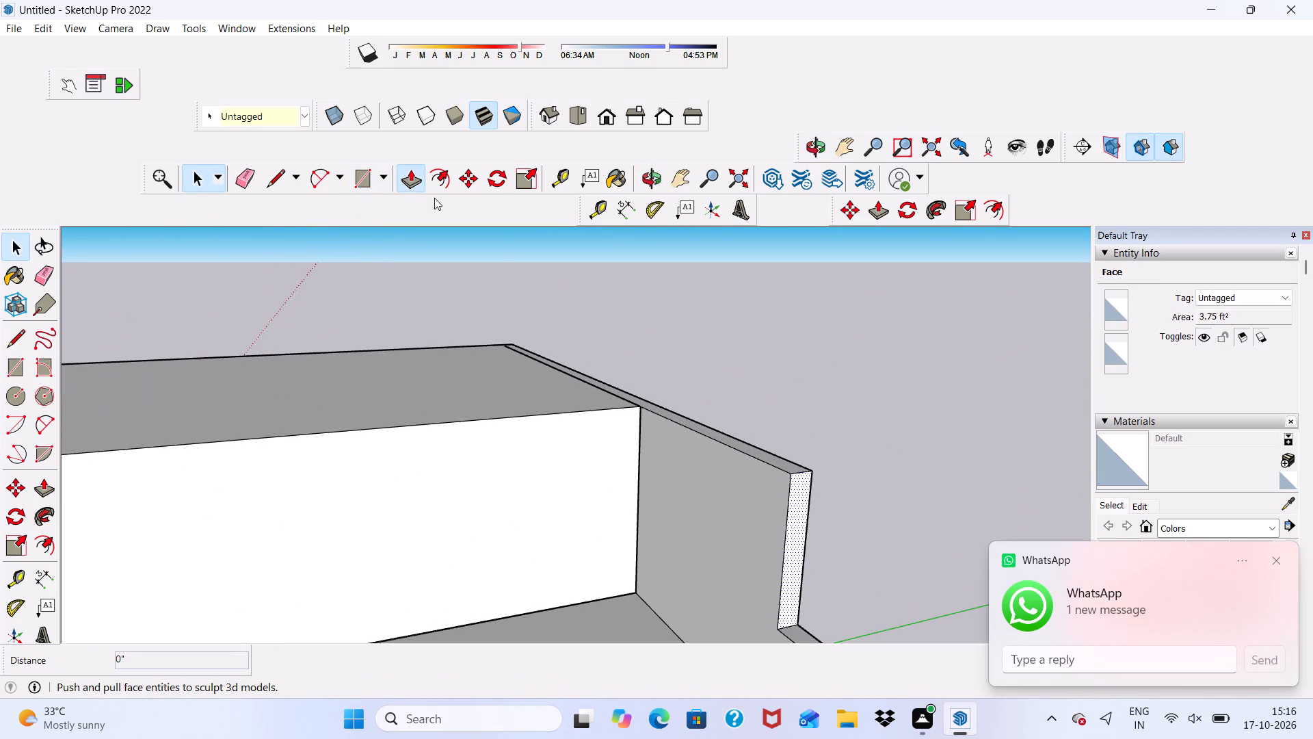
{"action": "left_click_drag", "start_coordinate": [801, 515], "coordinate": [746, 467]}
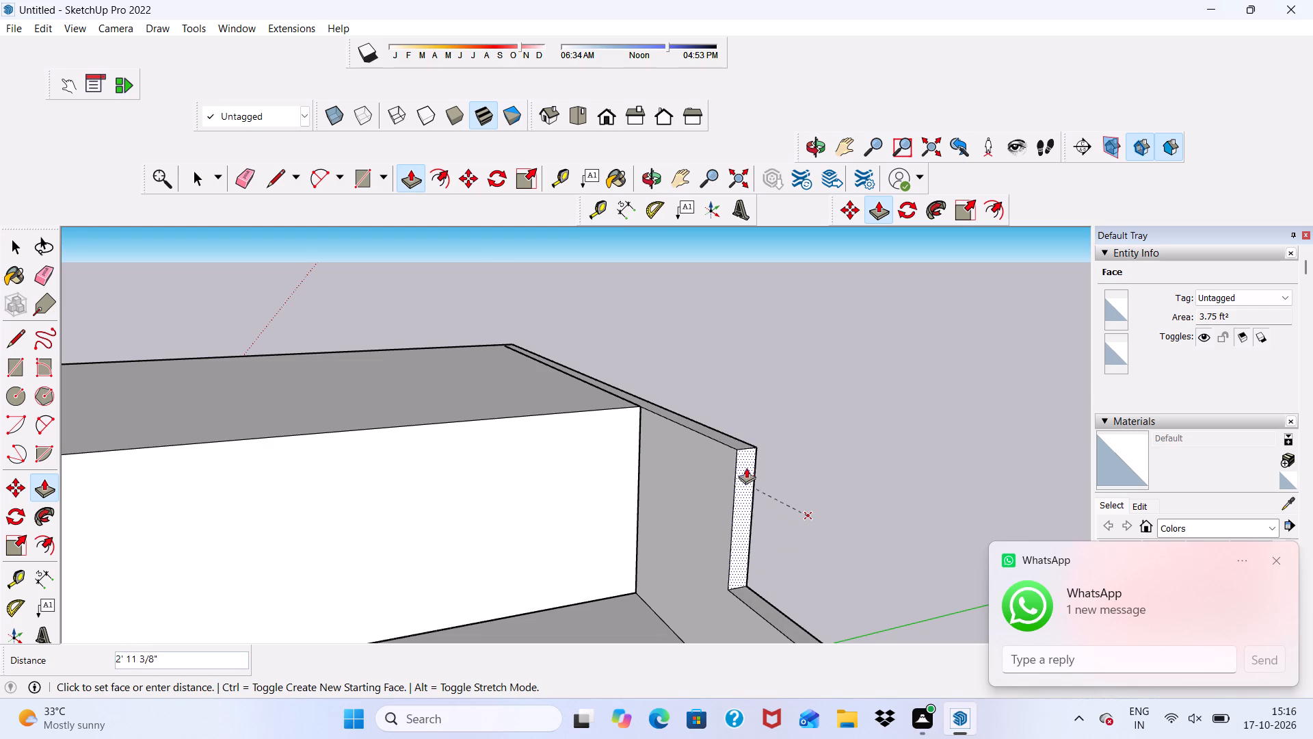
{"action": "left_click_drag", "start_coordinate": [746, 467], "coordinate": [633, 425]}
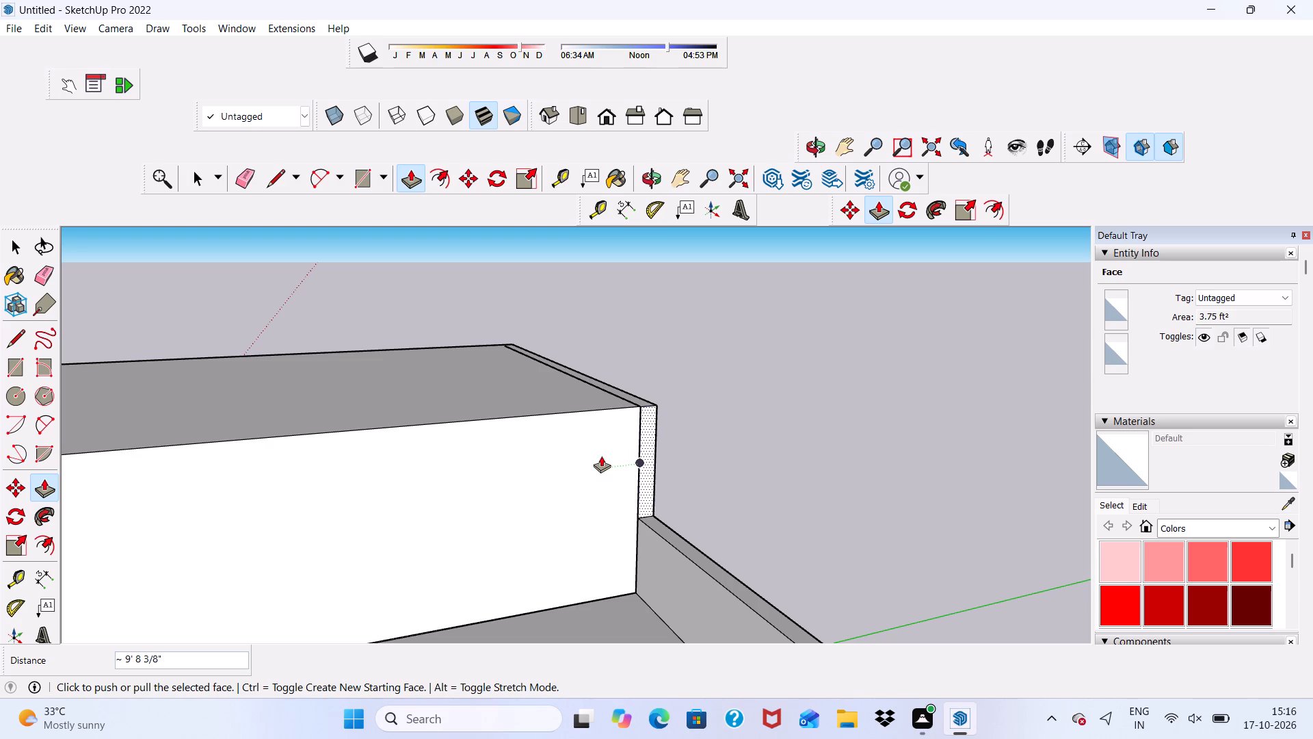
{"action": "key", "text": "space"}
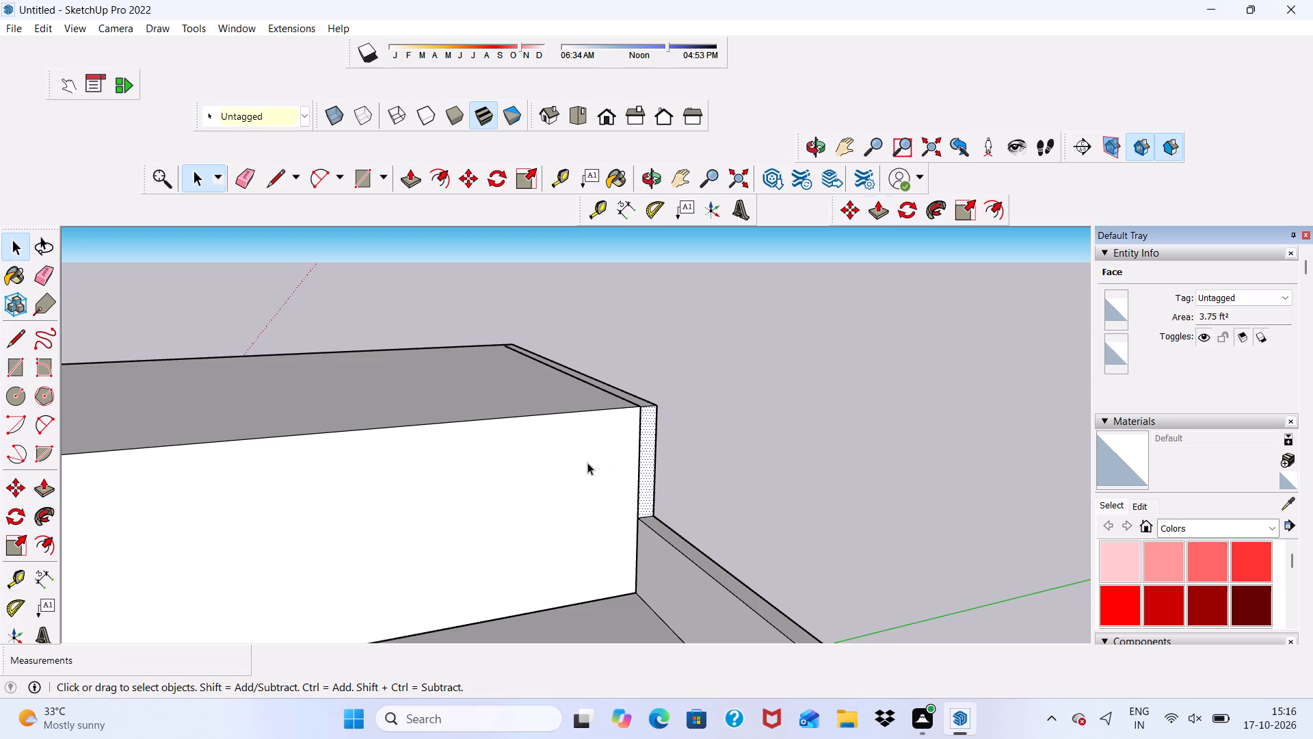
Push/pull the main block's terrace-side wall out about 13/16" to line up with the end face of the raised parapet.
{"action": "scroll", "coordinate": [829, 430], "scroll_direction": "up", "scroll_amount": 5}
{"action": "scroll", "coordinate": [713, 485], "scroll_direction": "down", "scroll_amount": 1}
{"action": "middle_click_drag", "start_coordinate": [713, 485], "coordinate": [654, 485]}
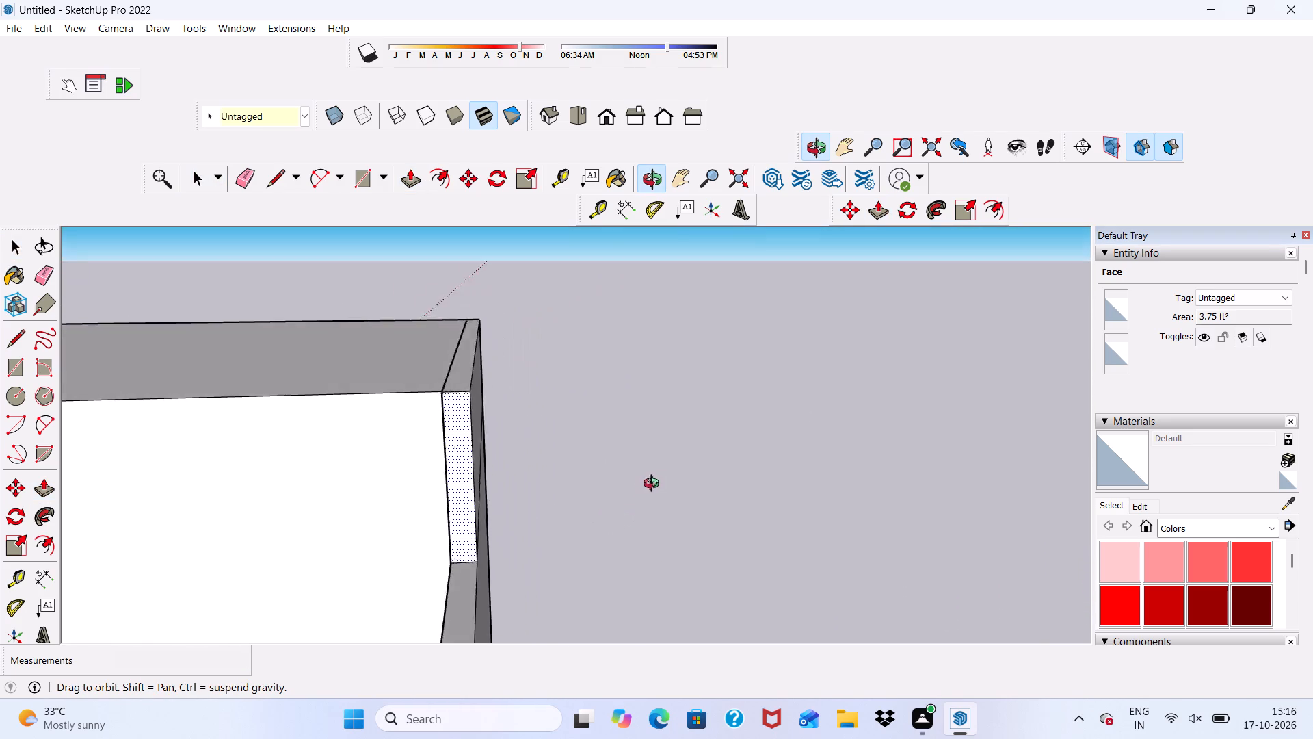
{"action": "middle_click_drag", "start_coordinate": [654, 485], "coordinate": [737, 461]}
{"action": "scroll", "coordinate": [569, 397], "scroll_direction": "up", "scroll_amount": 7}
{"action": "middle_click_drag", "start_coordinate": [531, 382], "coordinate": [609, 422]}
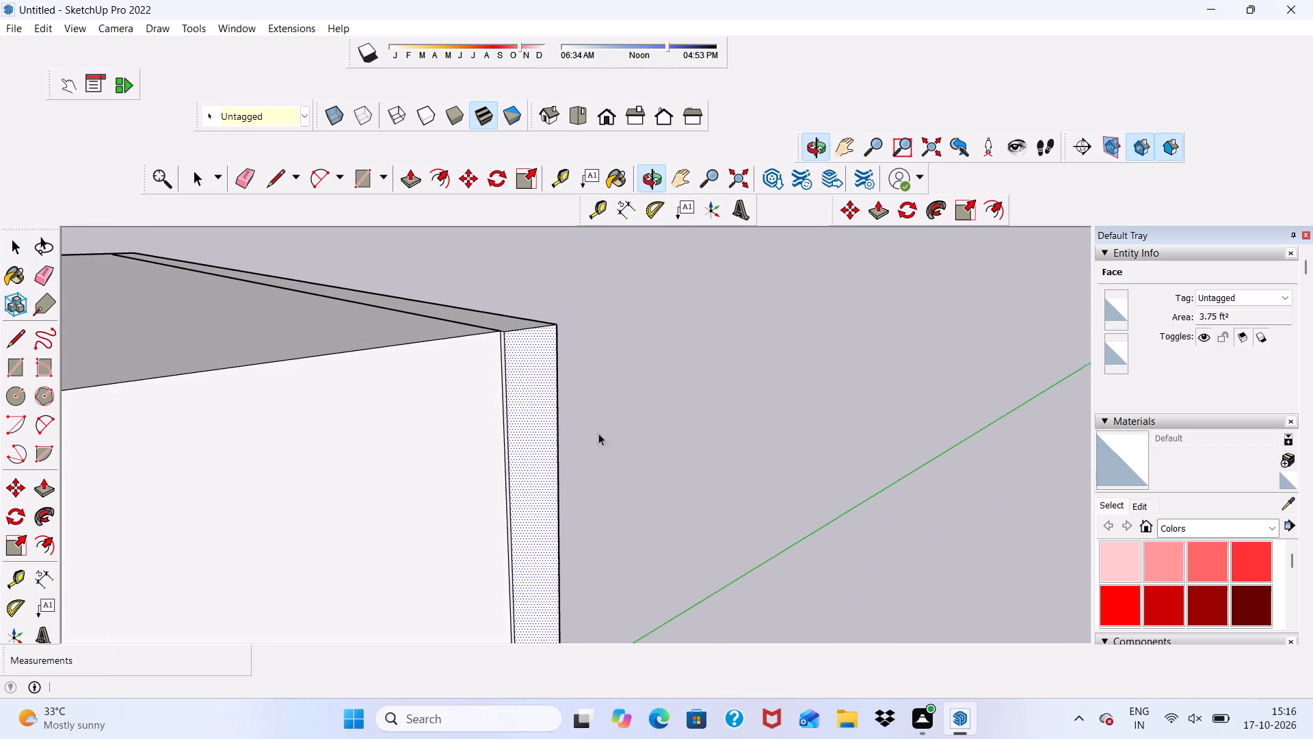
{"action": "left_click", "coordinate": [254, 474]}
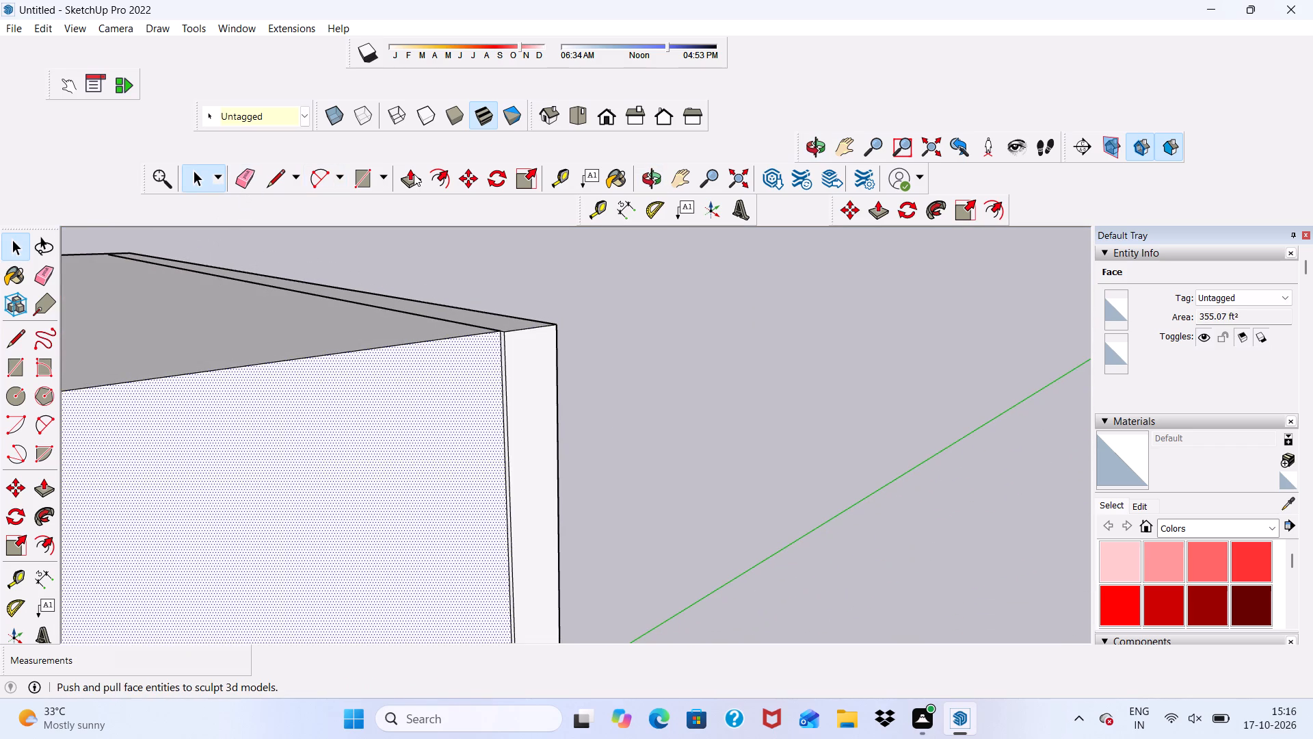
{"action": "left_click", "coordinate": [414, 174]}
{"action": "left_click", "coordinate": [289, 406]}
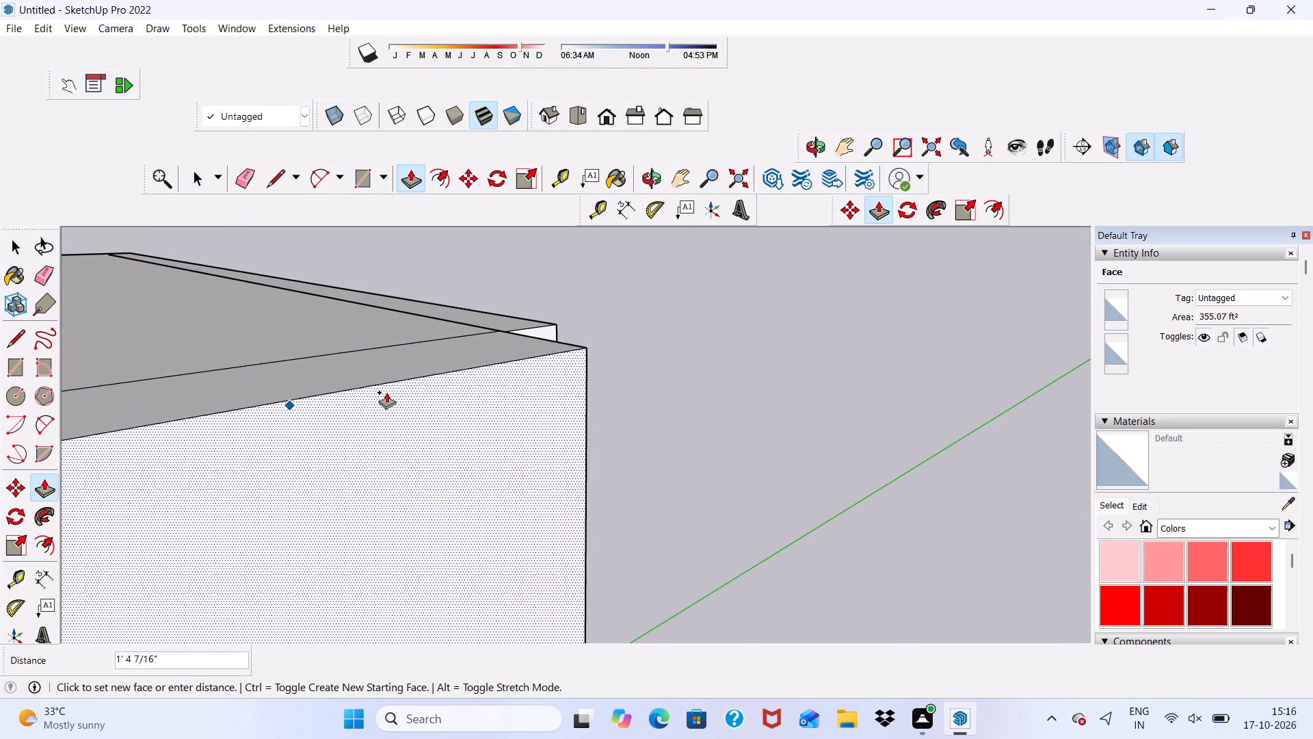
{"action": "left_click", "coordinate": [540, 331]}
{"action": "scroll", "coordinate": [439, 362], "scroll_direction": "down", "scroll_amount": 1}
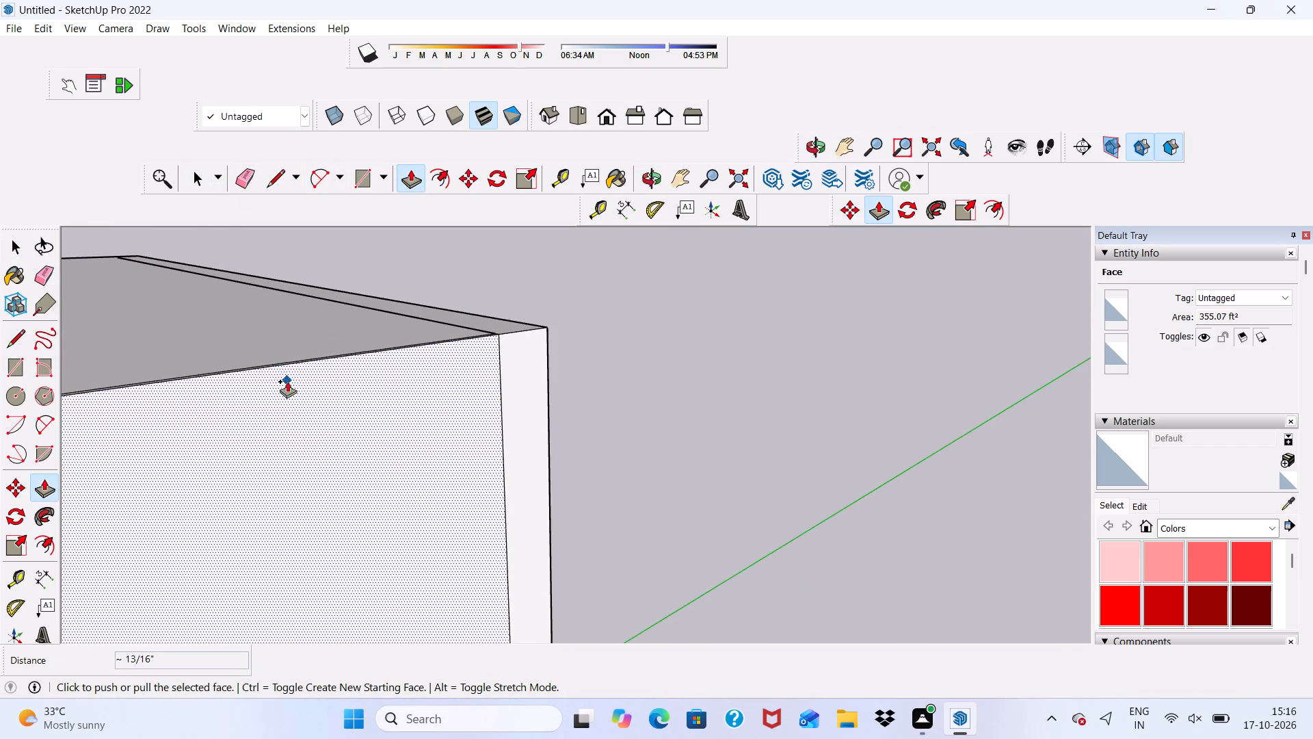
Erase the leftover seam edges on the main block's roof beside the raised parapet and along the terrace-side wall.
{"action": "middle_click_drag", "start_coordinate": [288, 381], "coordinate": [323, 497]}
{"action": "left_click", "coordinate": [236, 170]}
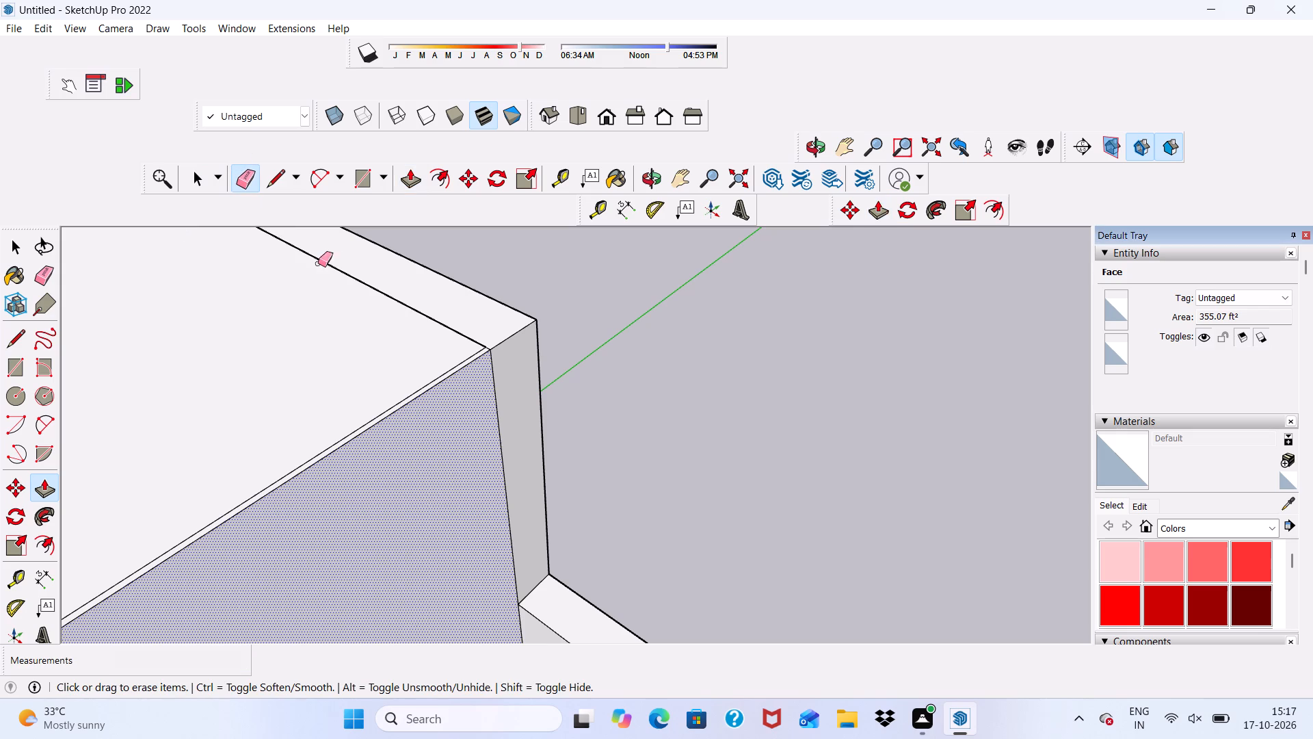
{"action": "left_click_drag", "start_coordinate": [331, 266], "coordinate": [343, 266]}
{"action": "scroll", "coordinate": [464, 339], "scroll_direction": "up", "scroll_amount": 5}
{"action": "left_click", "coordinate": [494, 350]}
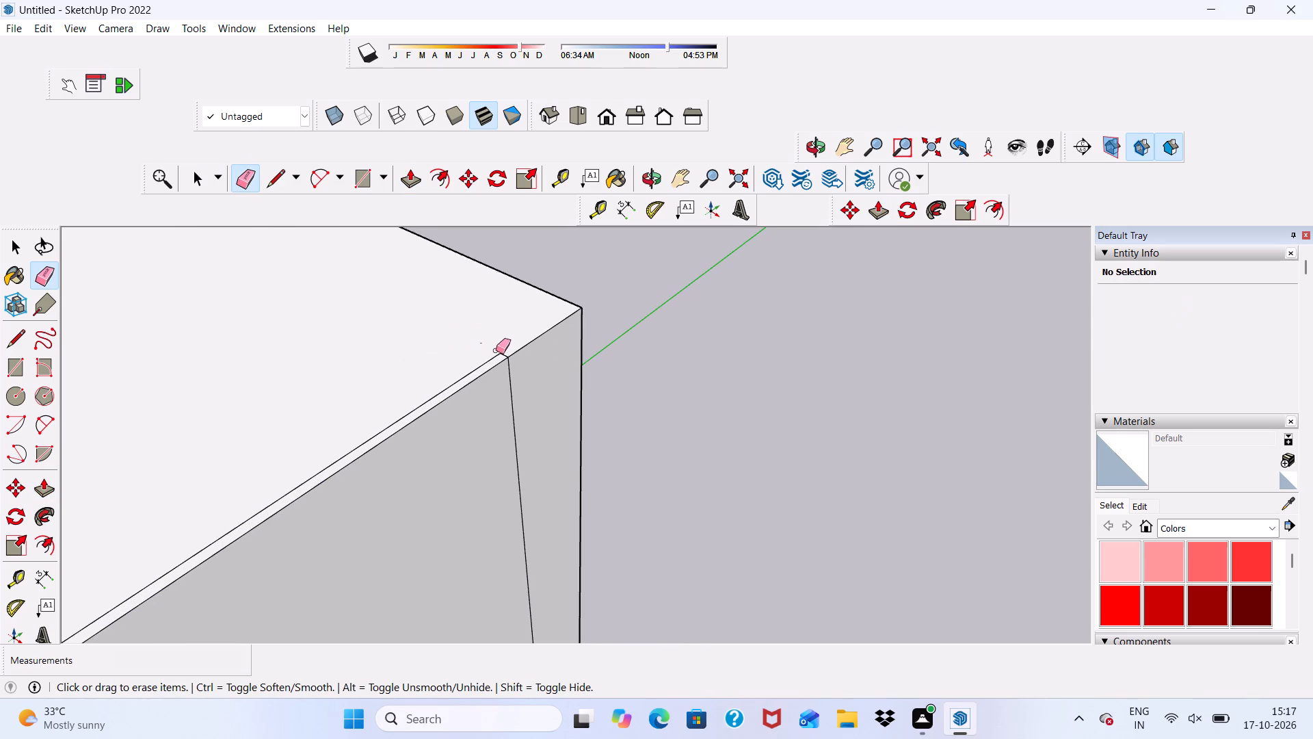
{"action": "left_click", "coordinate": [503, 353]}
{"action": "left_click_drag", "start_coordinate": [489, 356], "coordinate": [491, 368]}
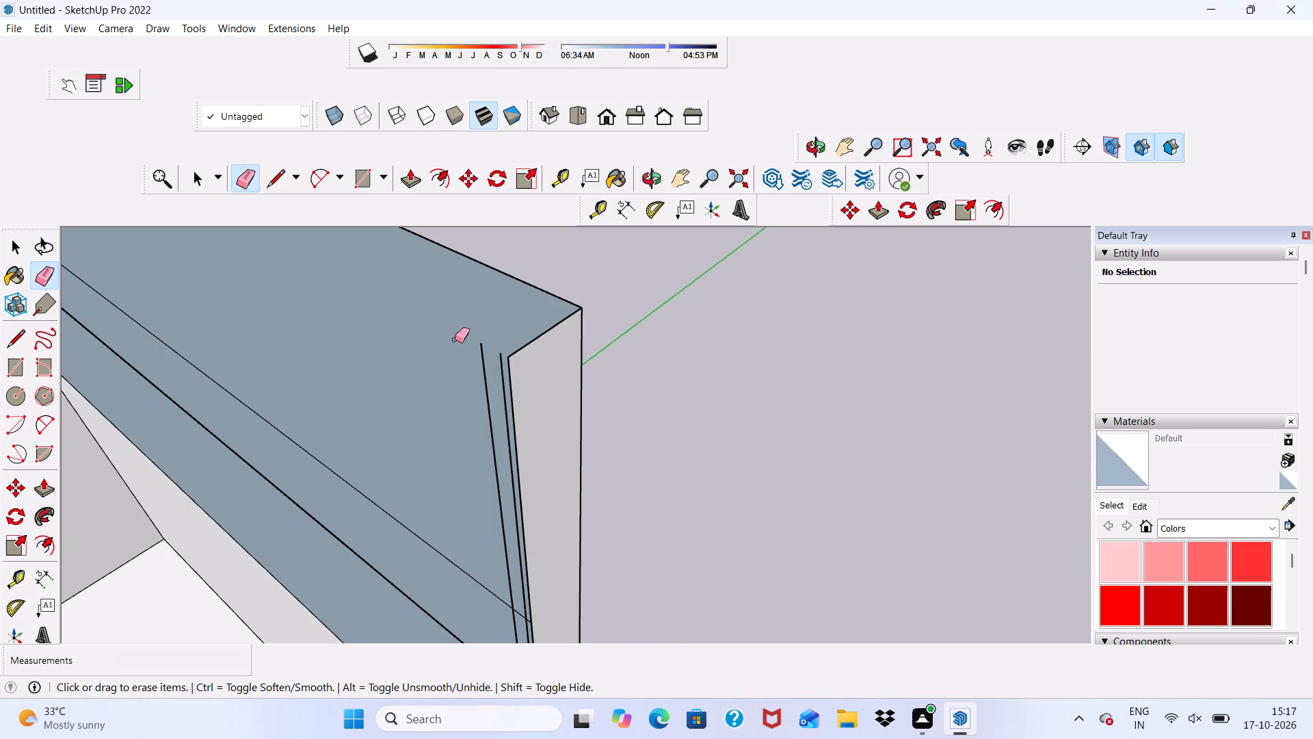
{"action": "key", "text": "ctrl+z"}
{"action": "scroll", "coordinate": [515, 349], "scroll_direction": "up", "scroll_amount": 6}
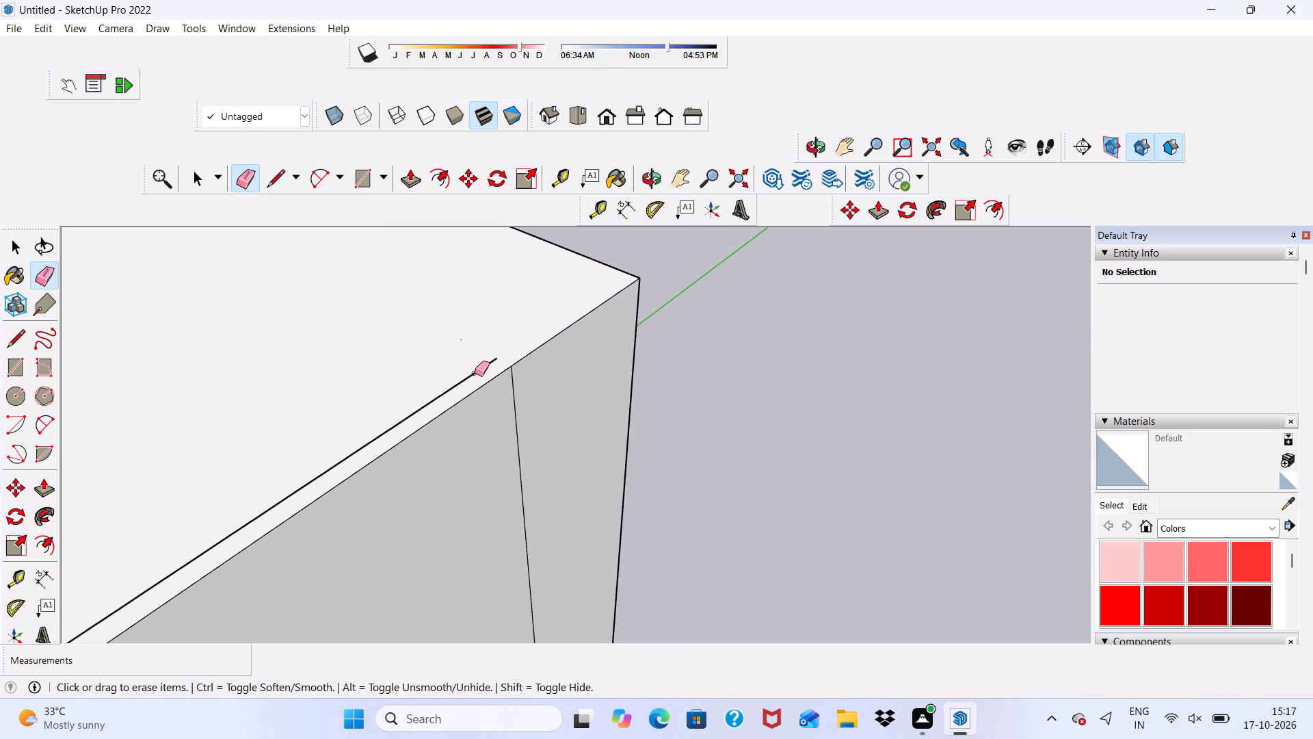
{"action": "left_click", "coordinate": [475, 373]}
{"action": "scroll", "coordinate": [476, 298], "scroll_direction": "down", "scroll_amount": 20}
{"action": "scroll", "coordinate": [476, 298], "scroll_direction": "down", "scroll_amount": 6}
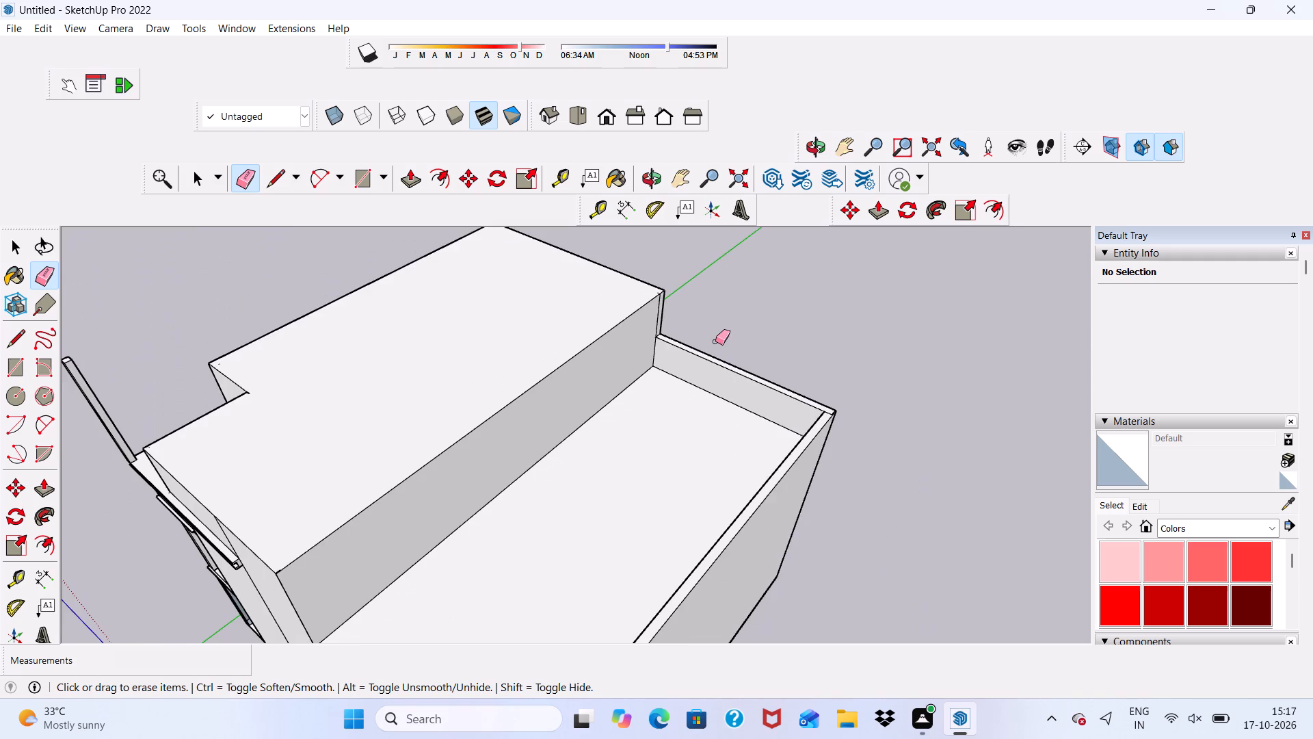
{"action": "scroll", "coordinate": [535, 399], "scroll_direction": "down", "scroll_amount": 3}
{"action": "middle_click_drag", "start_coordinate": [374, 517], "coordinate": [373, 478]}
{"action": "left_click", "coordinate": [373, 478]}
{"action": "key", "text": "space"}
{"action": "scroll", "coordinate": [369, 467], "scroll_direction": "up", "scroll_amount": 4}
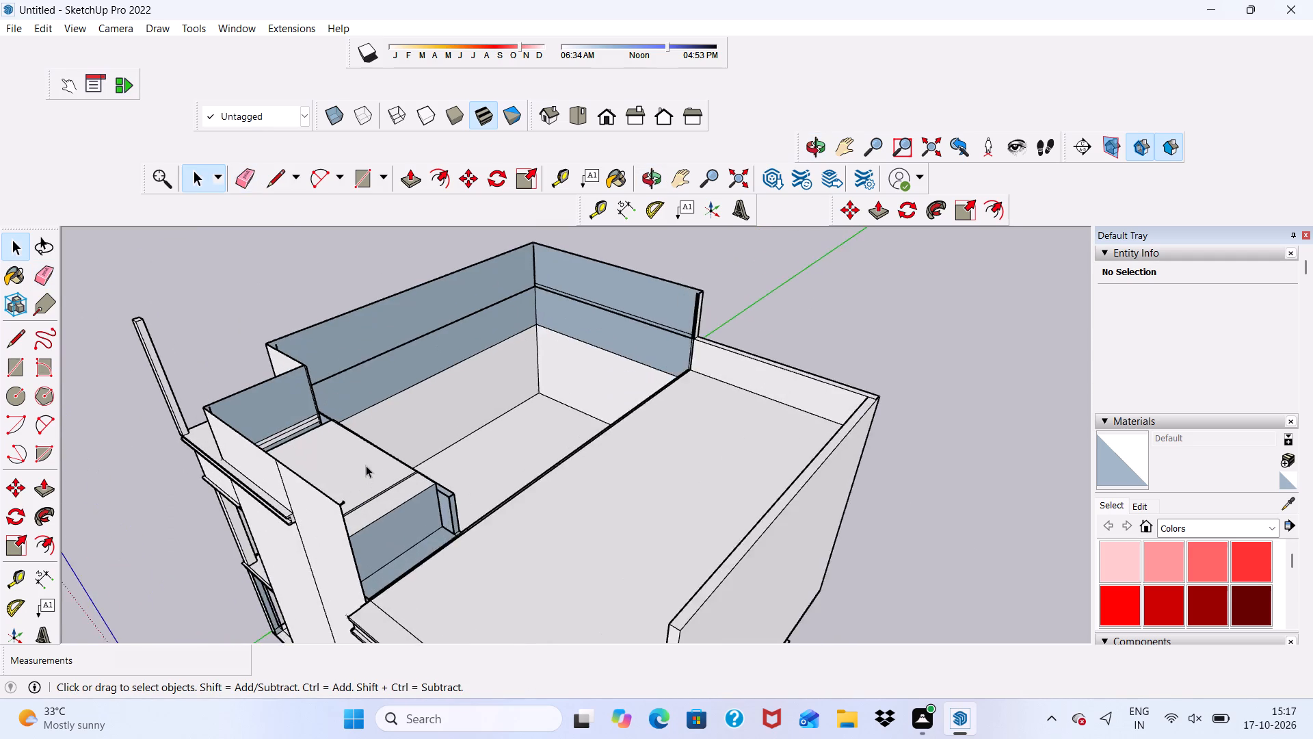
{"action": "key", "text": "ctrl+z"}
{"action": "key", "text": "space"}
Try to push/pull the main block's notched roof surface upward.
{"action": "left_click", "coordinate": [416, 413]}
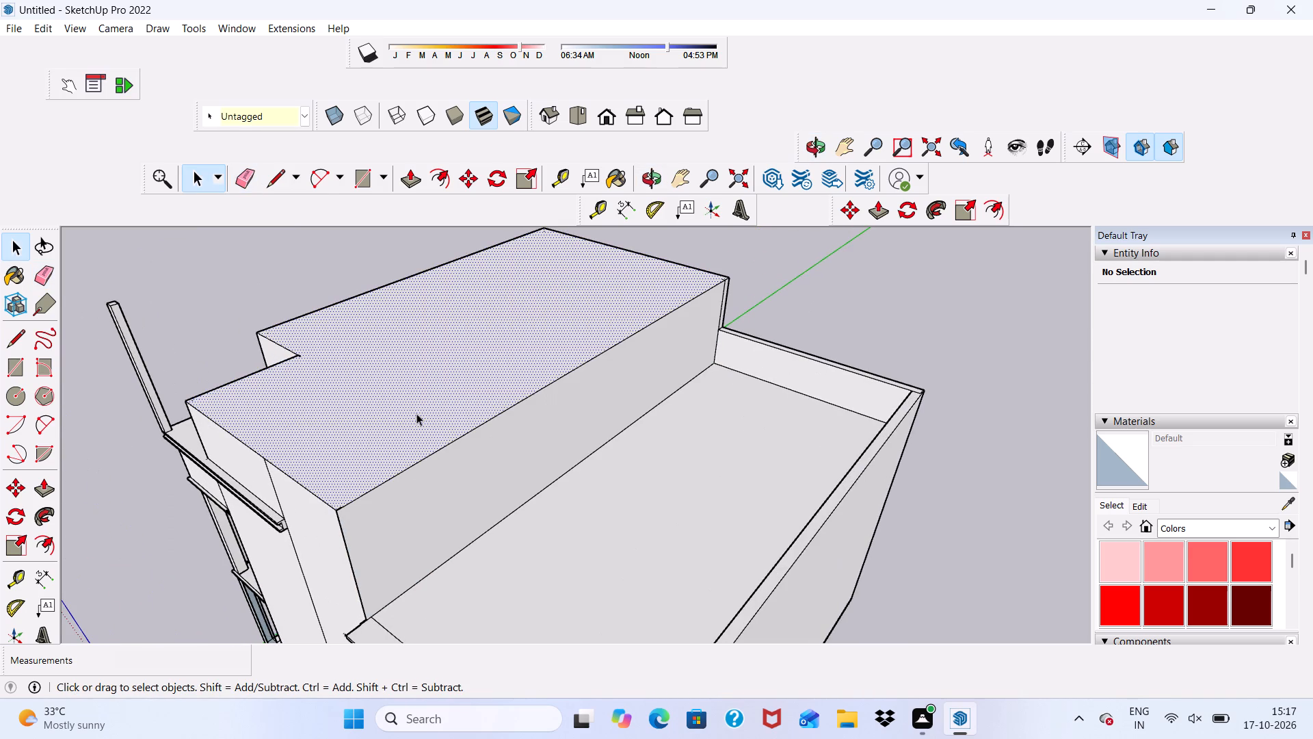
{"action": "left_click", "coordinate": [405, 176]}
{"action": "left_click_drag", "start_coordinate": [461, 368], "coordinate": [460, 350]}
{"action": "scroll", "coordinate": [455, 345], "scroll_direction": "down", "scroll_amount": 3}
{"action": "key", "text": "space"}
Examine the main block's roof and the corner notch above the topmost balcony slab from several angles.
{"action": "middle_click_drag", "start_coordinate": [347, 510], "coordinate": [347, 510]}
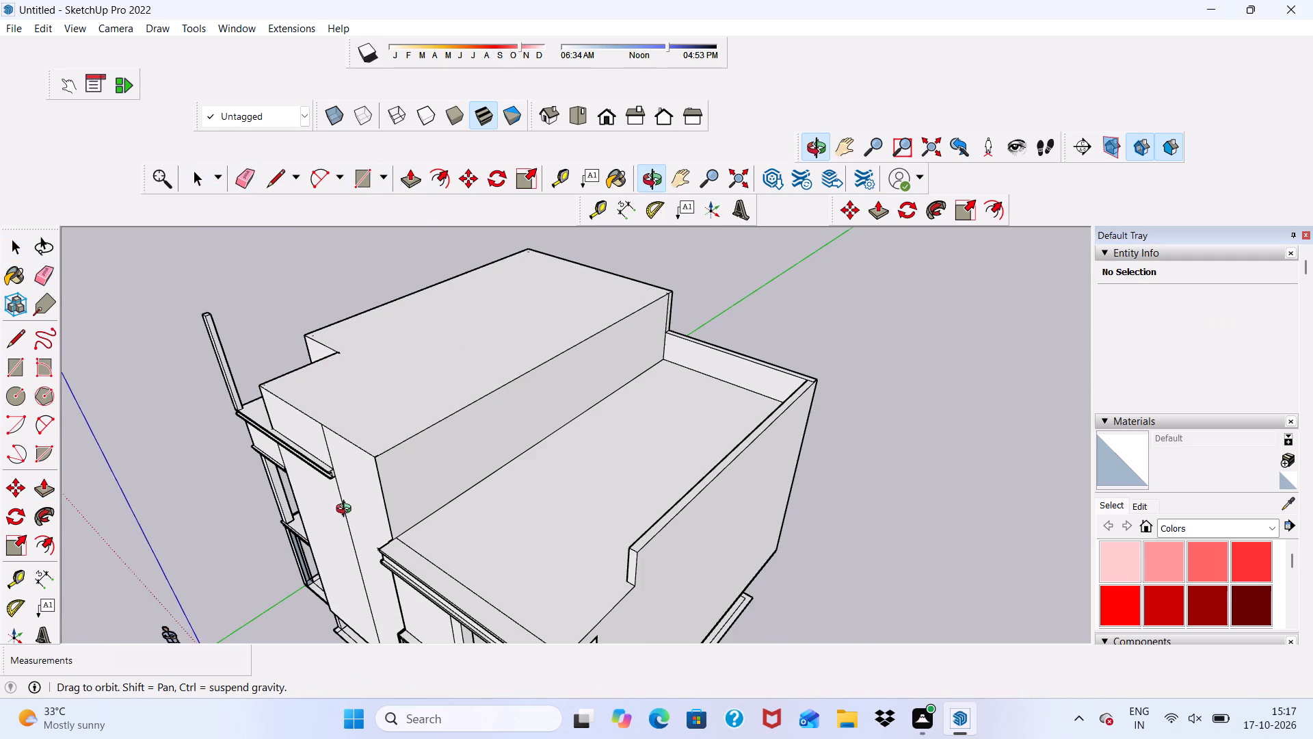
{"action": "middle_click_drag", "start_coordinate": [347, 510], "coordinate": [728, 421]}
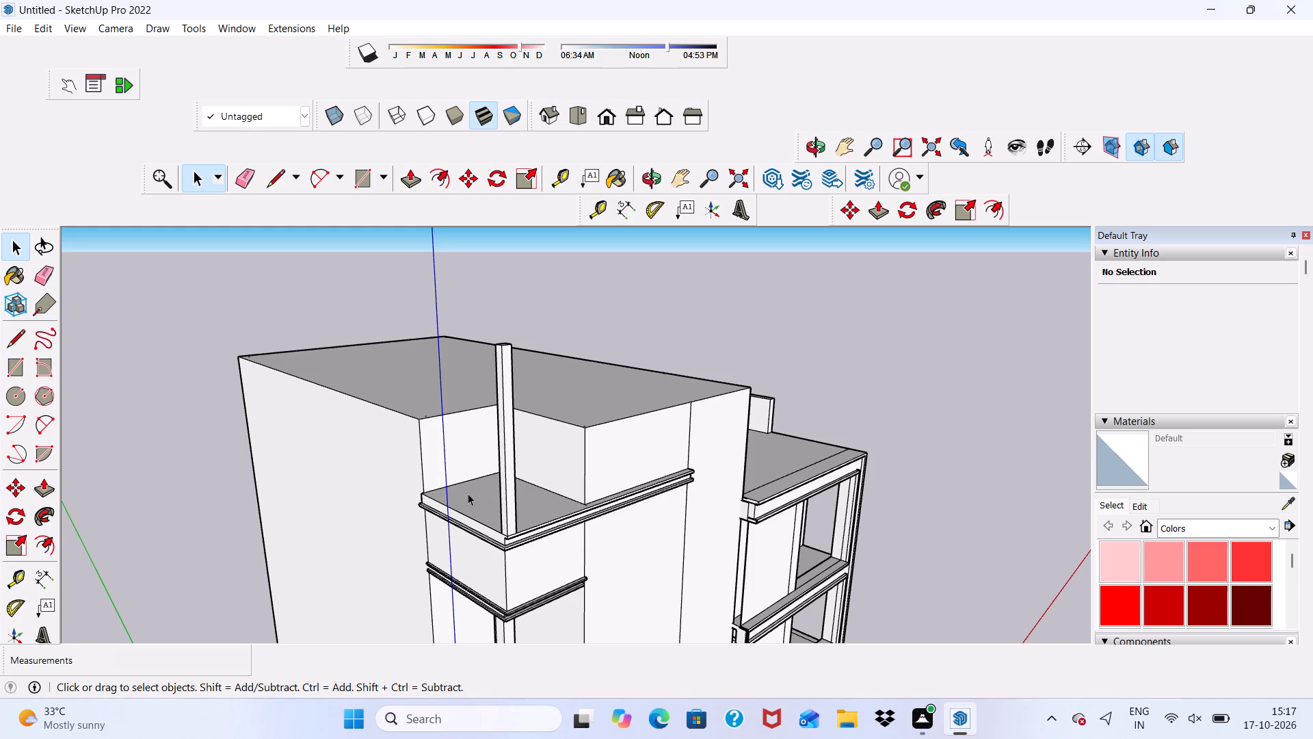
{"action": "scroll", "coordinate": [467, 543], "scroll_direction": "down", "scroll_amount": 2}
{"action": "middle_click_drag", "start_coordinate": [505, 577], "coordinate": [361, 591]}
{"action": "scroll", "coordinate": [309, 402], "scroll_direction": "up", "scroll_amount": 3}
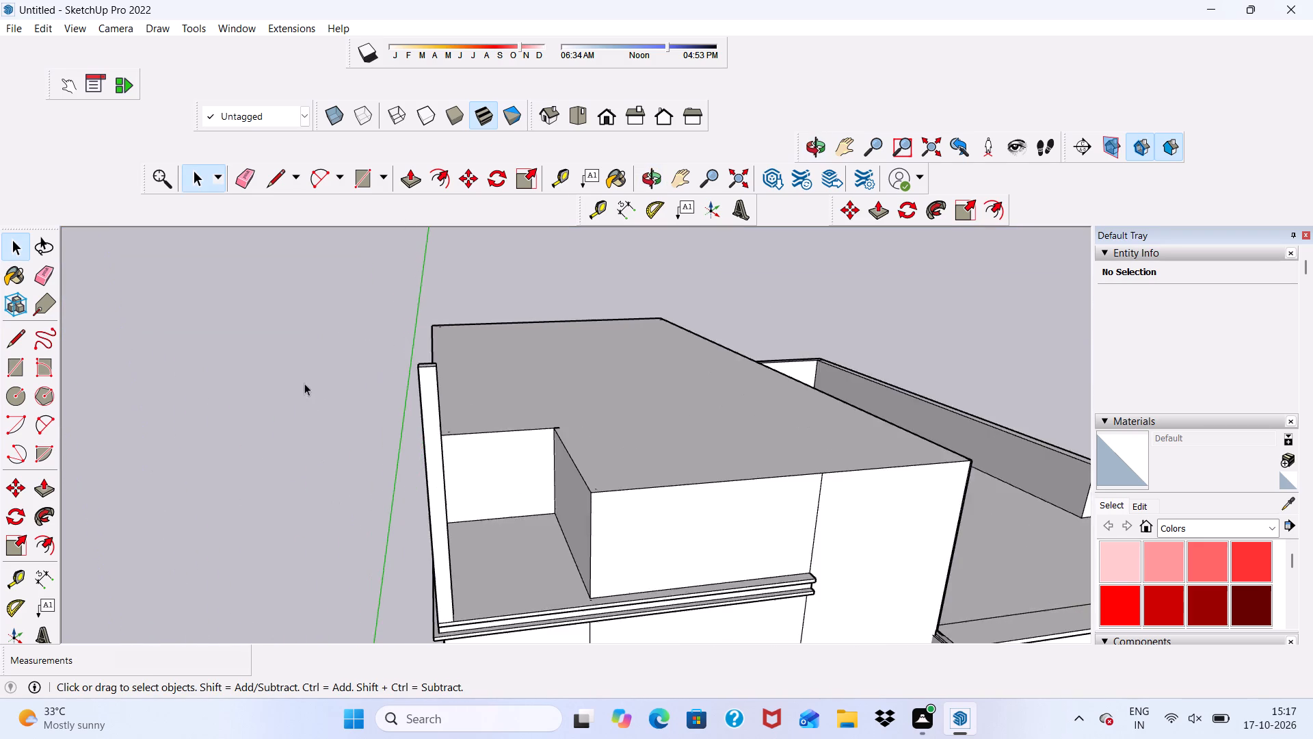
{"action": "scroll", "coordinate": [304, 383], "scroll_direction": "up", "scroll_amount": 7}
{"action": "middle_click_drag", "start_coordinate": [481, 407], "coordinate": [413, 411]}
{"action": "scroll", "coordinate": [428, 388], "scroll_direction": "up", "scroll_amount": 1}
{"action": "scroll", "coordinate": [434, 340], "scroll_direction": "down", "scroll_amount": 3}
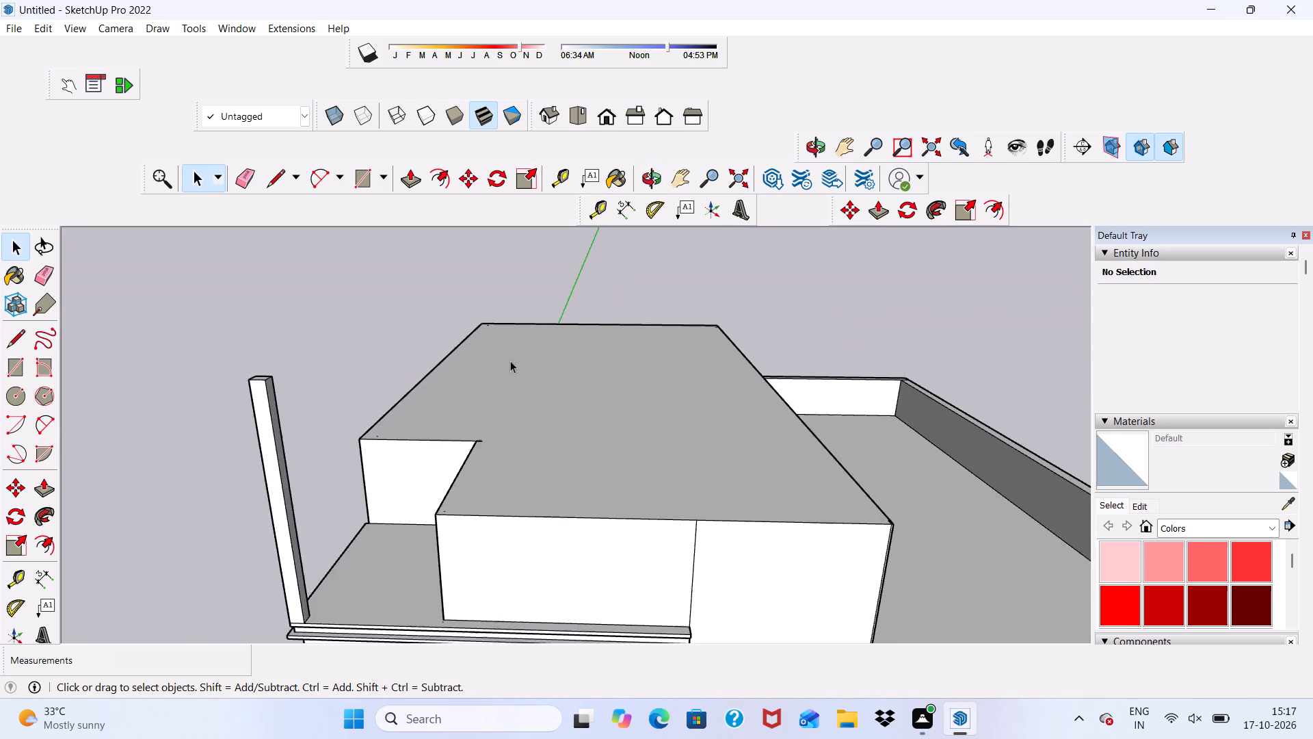
{"action": "scroll", "coordinate": [510, 361], "scroll_direction": "down", "scroll_amount": 7}
{"action": "middle_click_drag", "start_coordinate": [556, 400], "coordinate": [553, 362]}
{"action": "scroll", "coordinate": [443, 433], "scroll_direction": "up", "scroll_amount": 5}
{"action": "left_click", "coordinate": [460, 414]}
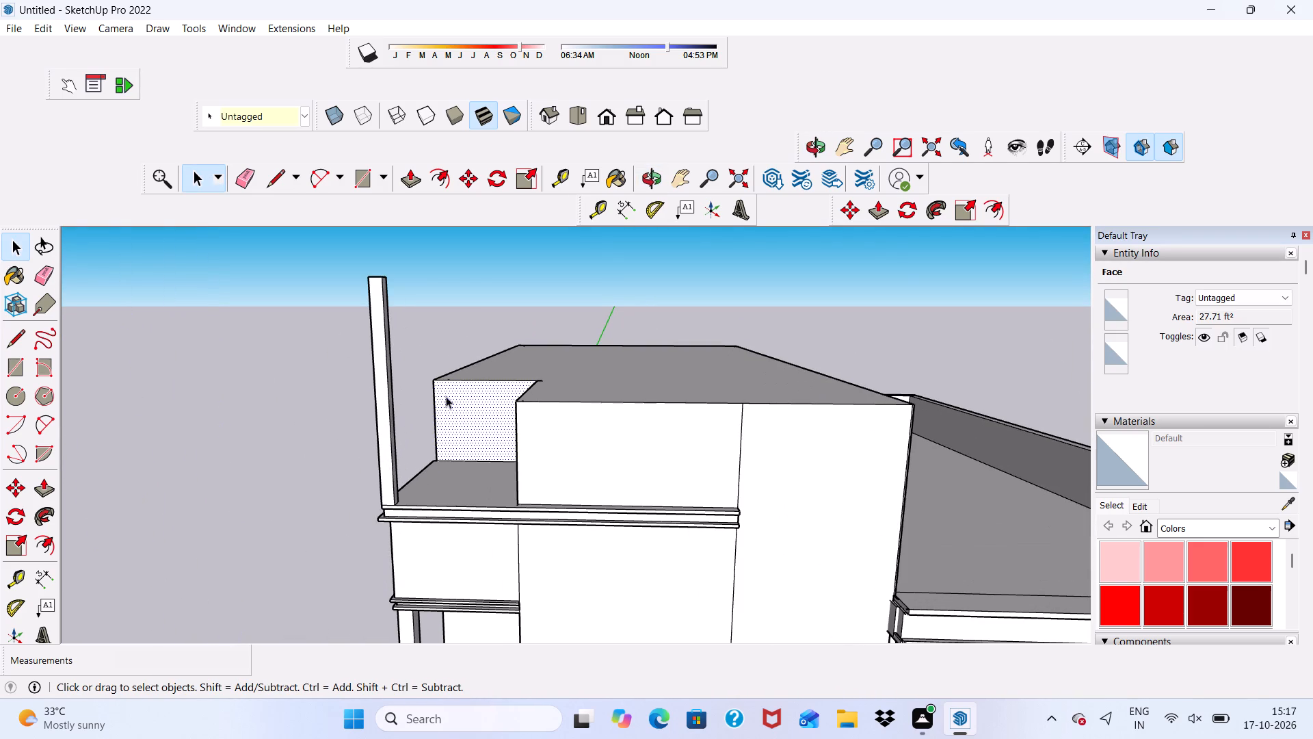
{"action": "scroll", "coordinate": [445, 376], "scroll_direction": "down", "scroll_amount": 4}
{"action": "middle_click_drag", "start_coordinate": [460, 404], "coordinate": [572, 372]}
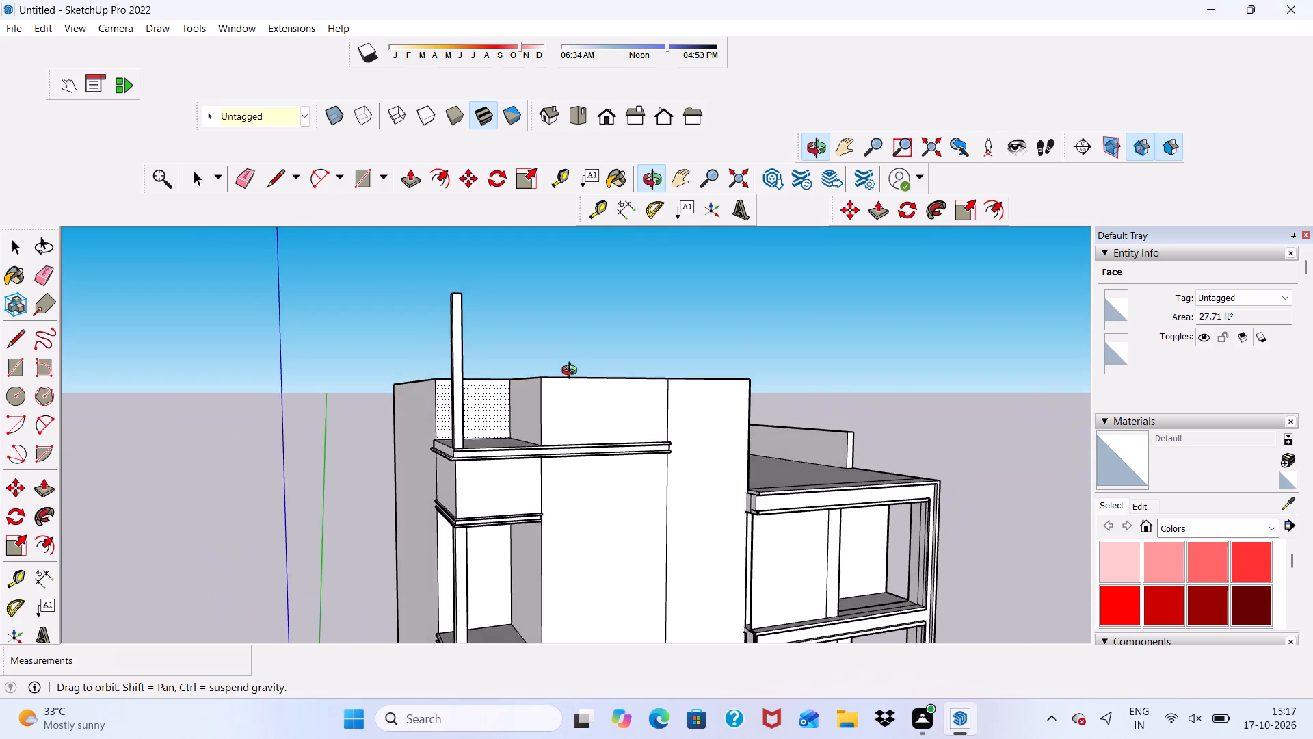
{"action": "middle_click_drag", "start_coordinate": [572, 372], "coordinate": [574, 373]}
{"action": "middle_click_drag", "start_coordinate": [529, 439], "coordinate": [567, 443]}
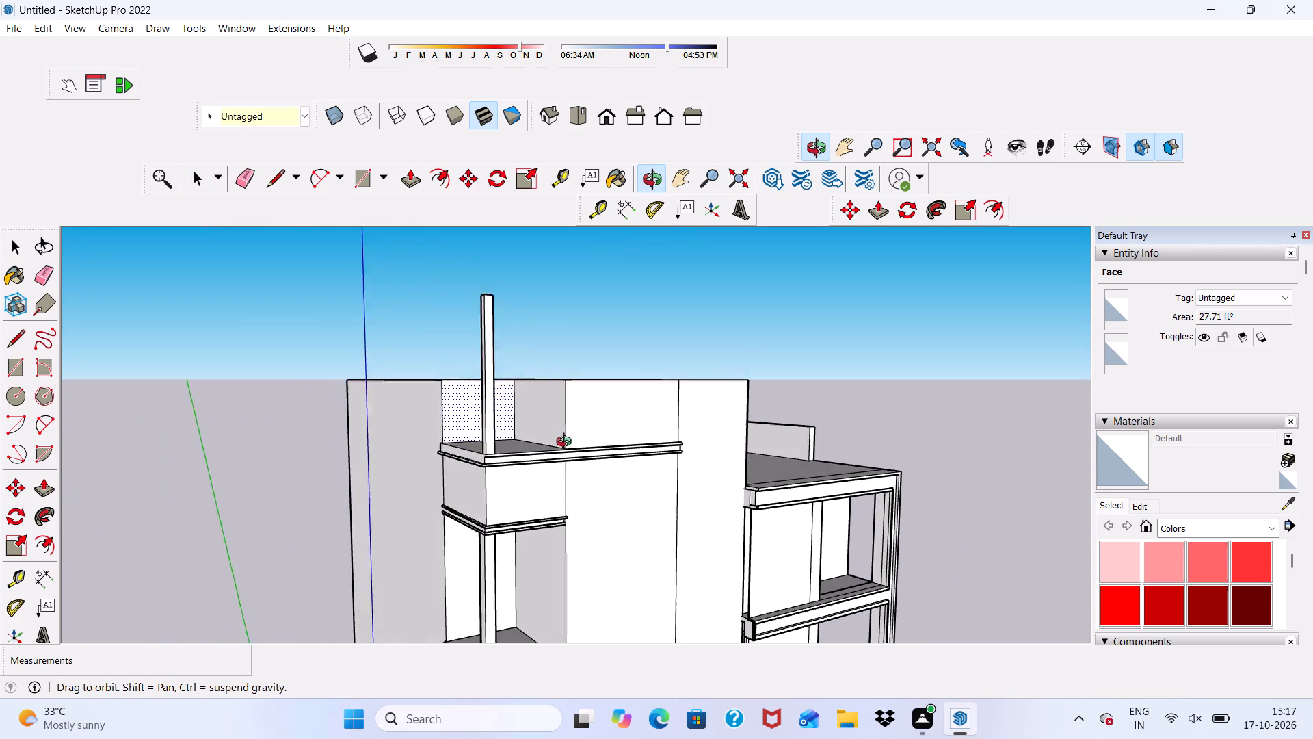
{"action": "middle_click_drag", "start_coordinate": [567, 443], "coordinate": [545, 456]}
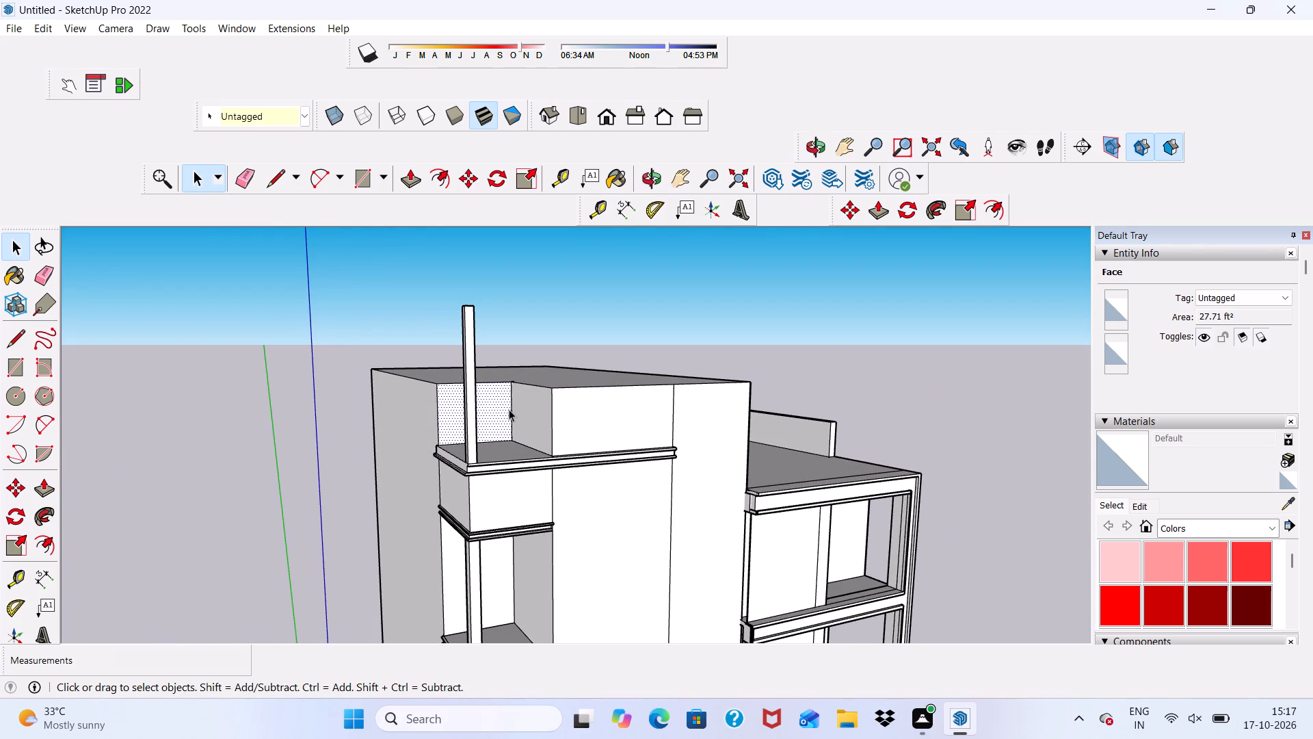
{"action": "key", "text": "space"}
{"action": "scroll", "coordinate": [546, 366], "scroll_direction": "up", "scroll_amount": 1}
{"action": "scroll", "coordinate": [570, 387], "scroll_direction": "down", "scroll_amount": 1}
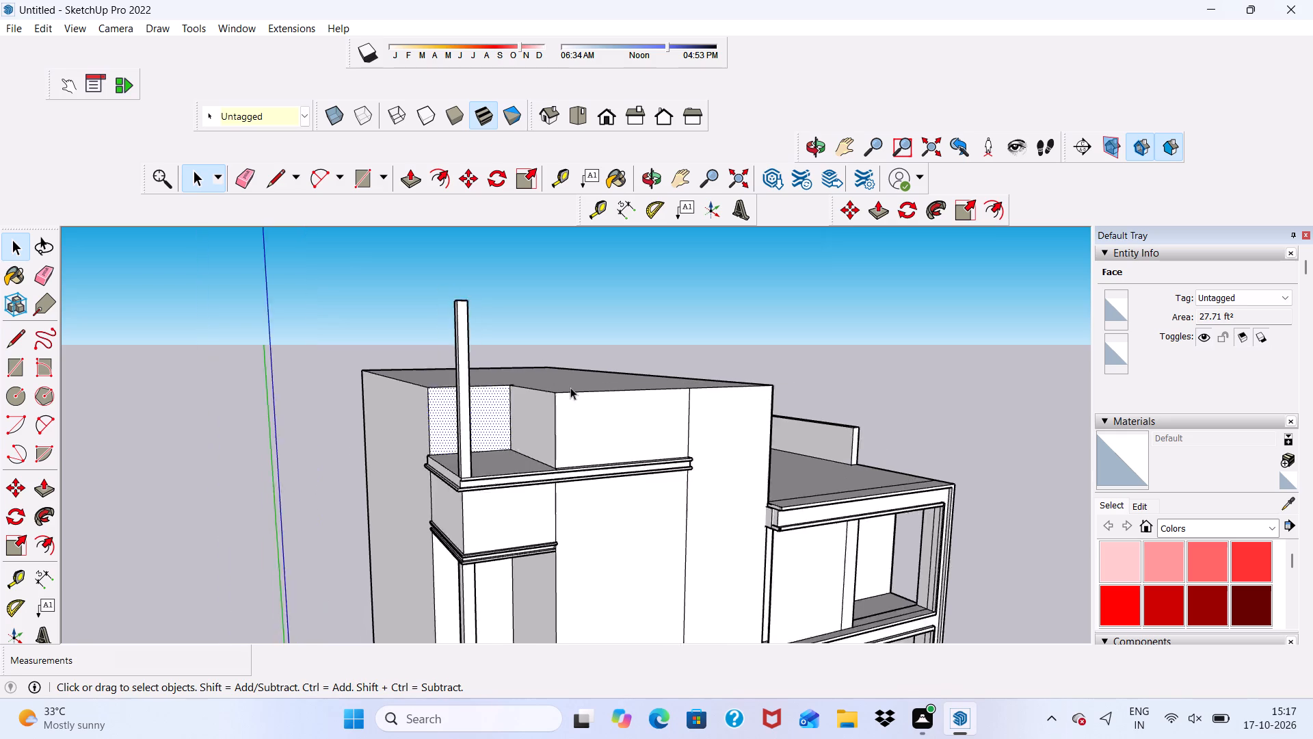
{"action": "scroll", "coordinate": [570, 387], "scroll_direction": "down", "scroll_amount": 2}
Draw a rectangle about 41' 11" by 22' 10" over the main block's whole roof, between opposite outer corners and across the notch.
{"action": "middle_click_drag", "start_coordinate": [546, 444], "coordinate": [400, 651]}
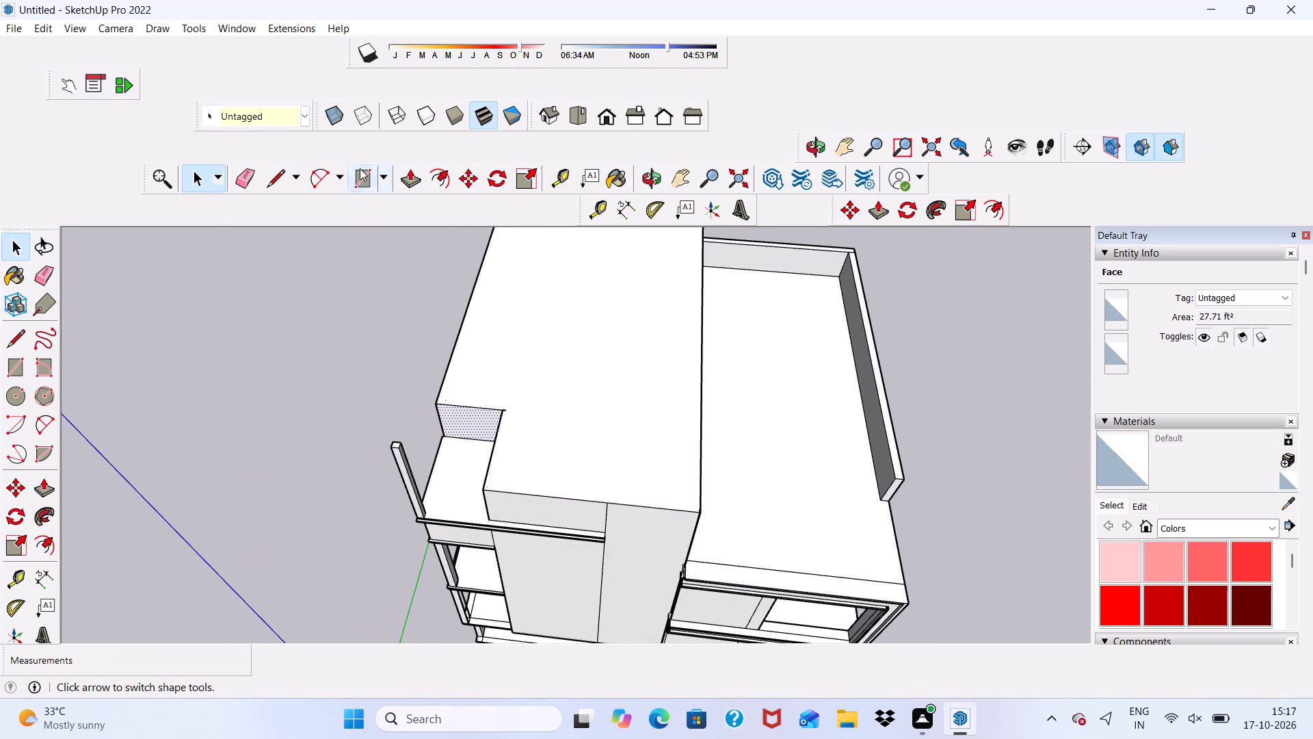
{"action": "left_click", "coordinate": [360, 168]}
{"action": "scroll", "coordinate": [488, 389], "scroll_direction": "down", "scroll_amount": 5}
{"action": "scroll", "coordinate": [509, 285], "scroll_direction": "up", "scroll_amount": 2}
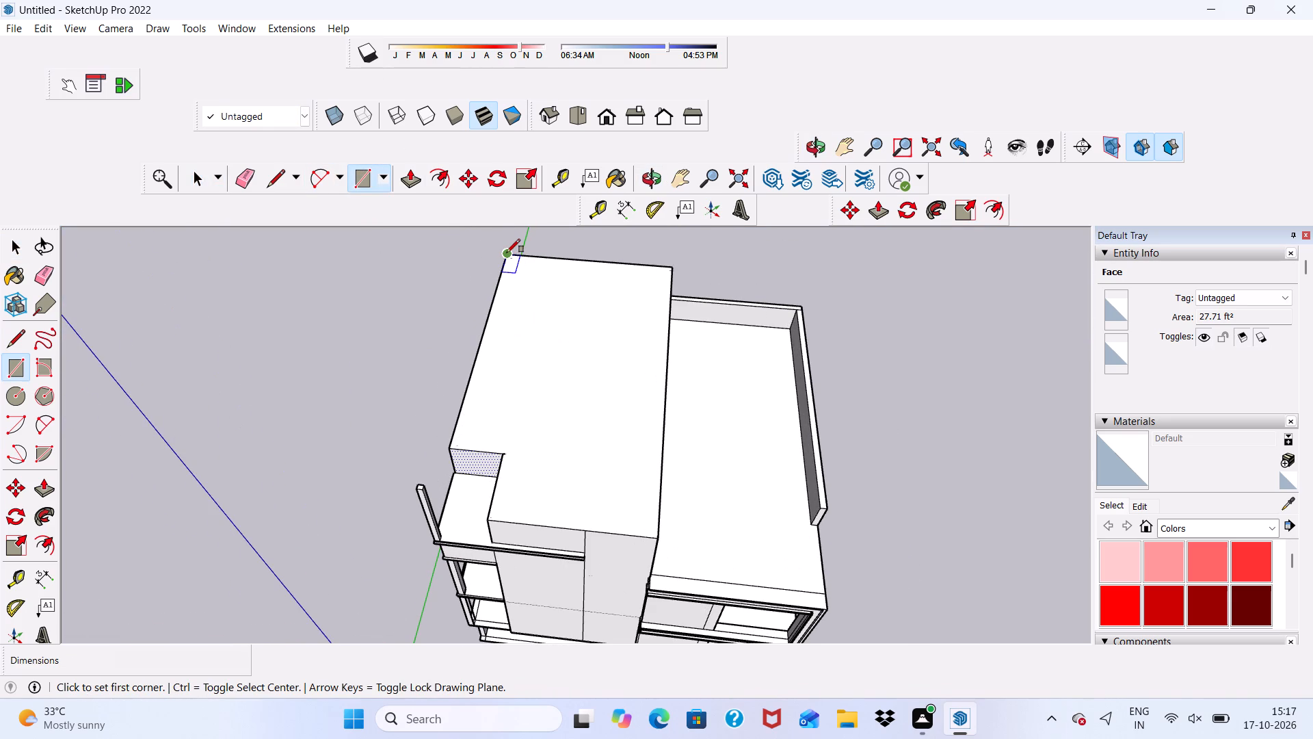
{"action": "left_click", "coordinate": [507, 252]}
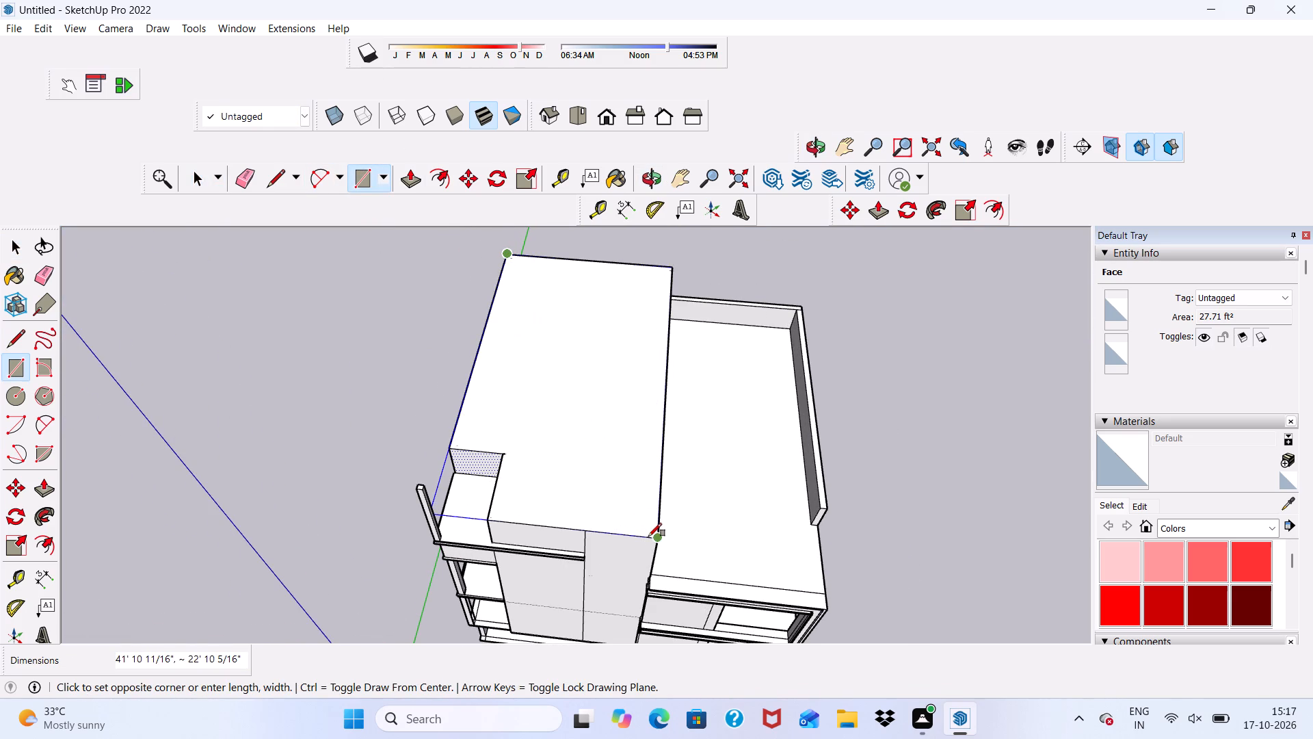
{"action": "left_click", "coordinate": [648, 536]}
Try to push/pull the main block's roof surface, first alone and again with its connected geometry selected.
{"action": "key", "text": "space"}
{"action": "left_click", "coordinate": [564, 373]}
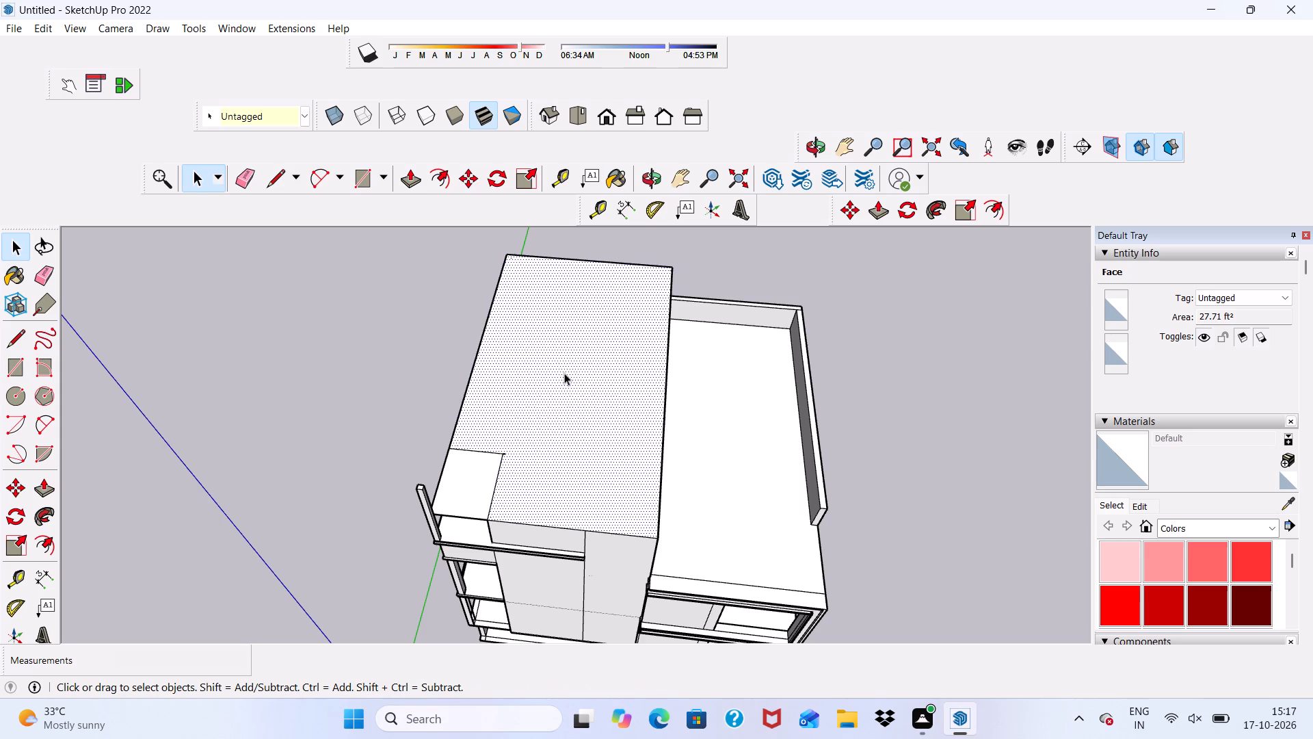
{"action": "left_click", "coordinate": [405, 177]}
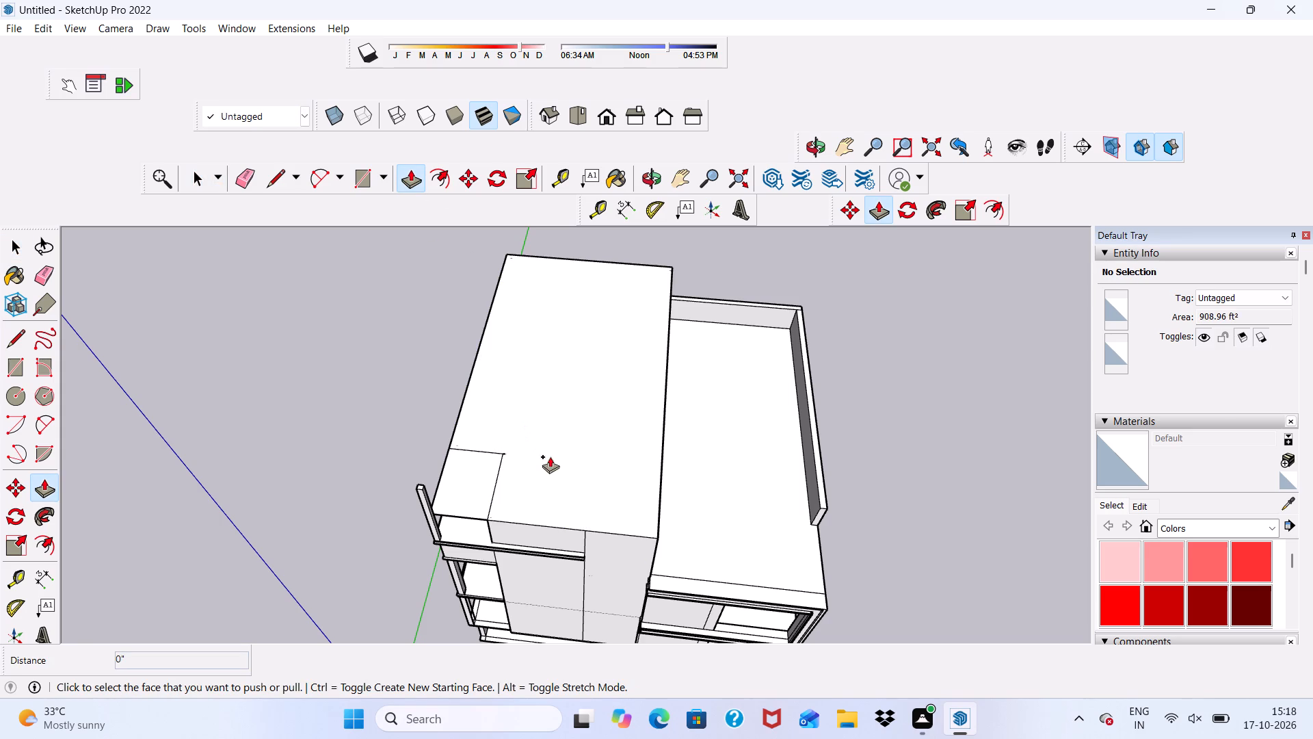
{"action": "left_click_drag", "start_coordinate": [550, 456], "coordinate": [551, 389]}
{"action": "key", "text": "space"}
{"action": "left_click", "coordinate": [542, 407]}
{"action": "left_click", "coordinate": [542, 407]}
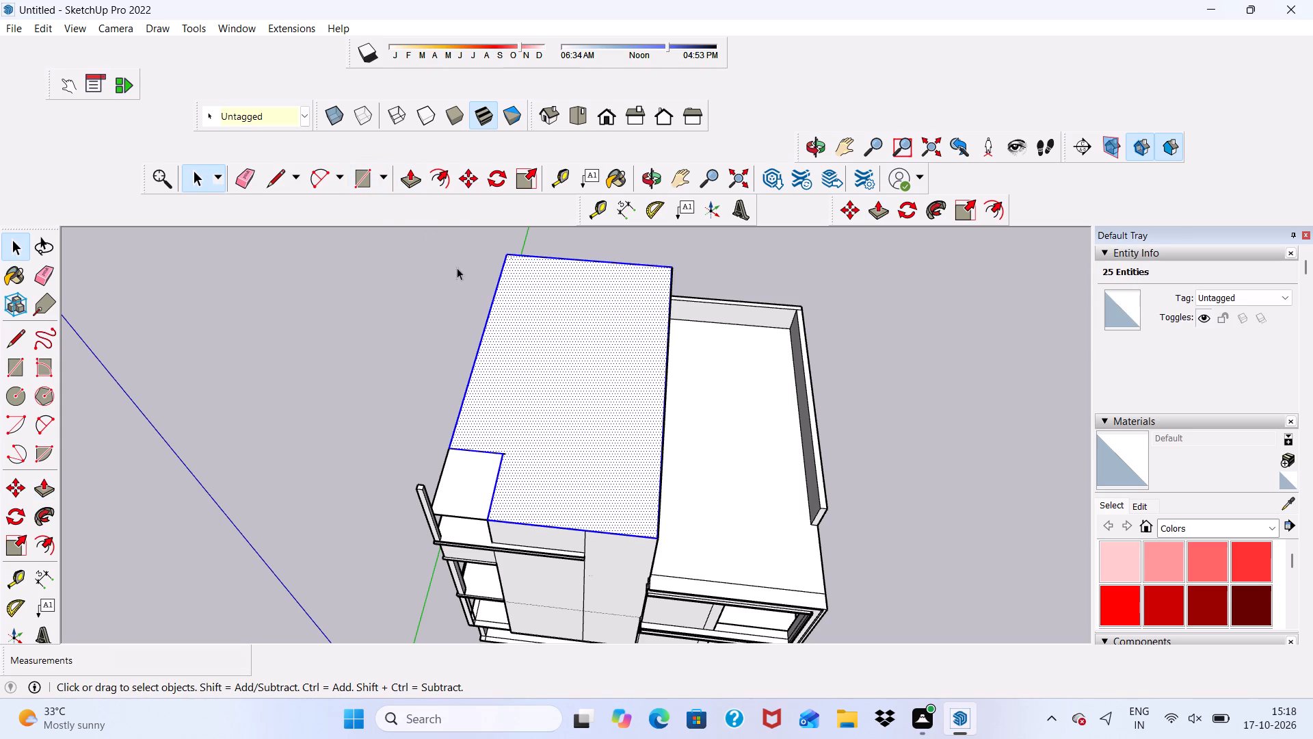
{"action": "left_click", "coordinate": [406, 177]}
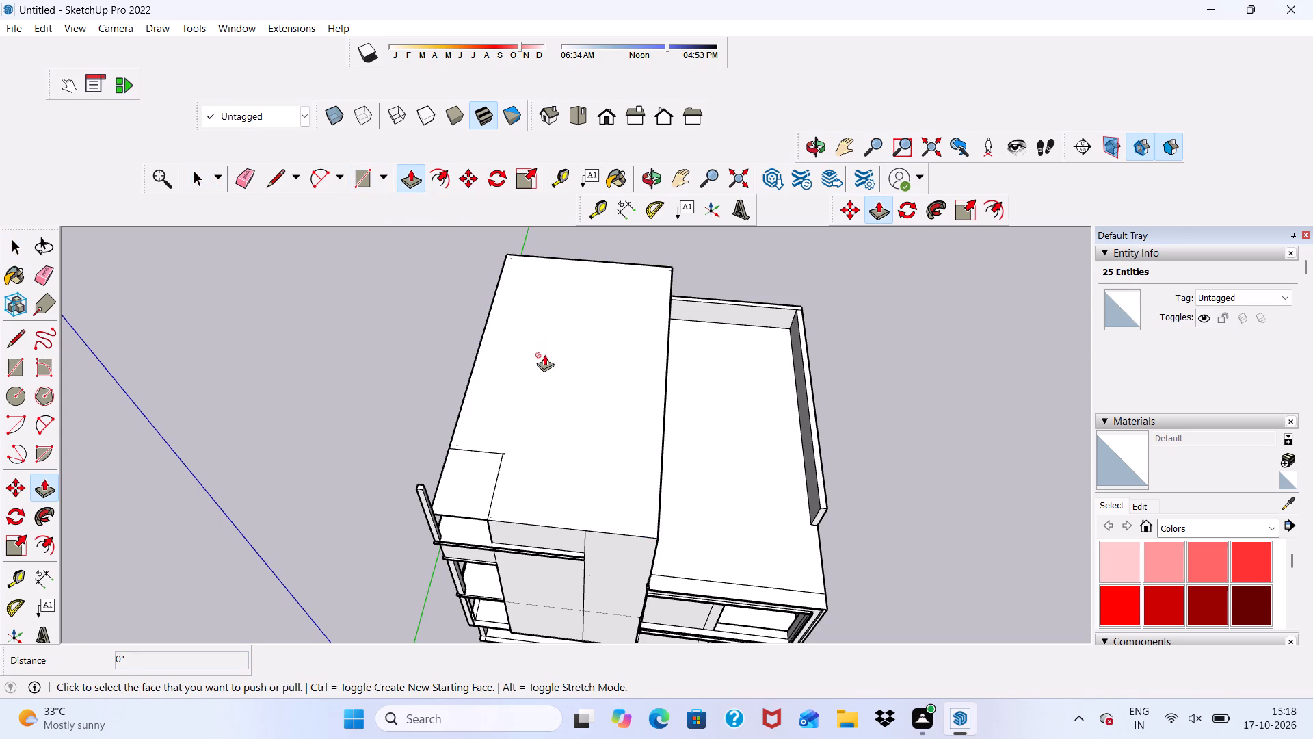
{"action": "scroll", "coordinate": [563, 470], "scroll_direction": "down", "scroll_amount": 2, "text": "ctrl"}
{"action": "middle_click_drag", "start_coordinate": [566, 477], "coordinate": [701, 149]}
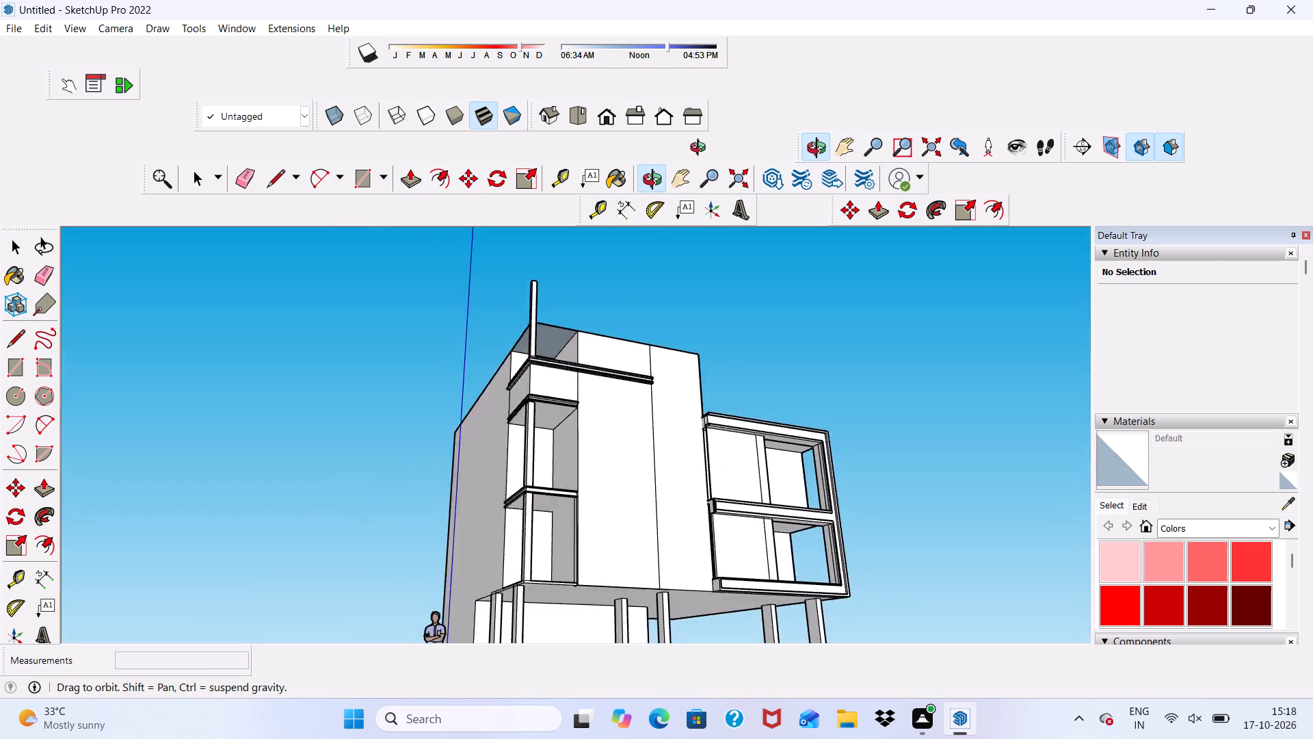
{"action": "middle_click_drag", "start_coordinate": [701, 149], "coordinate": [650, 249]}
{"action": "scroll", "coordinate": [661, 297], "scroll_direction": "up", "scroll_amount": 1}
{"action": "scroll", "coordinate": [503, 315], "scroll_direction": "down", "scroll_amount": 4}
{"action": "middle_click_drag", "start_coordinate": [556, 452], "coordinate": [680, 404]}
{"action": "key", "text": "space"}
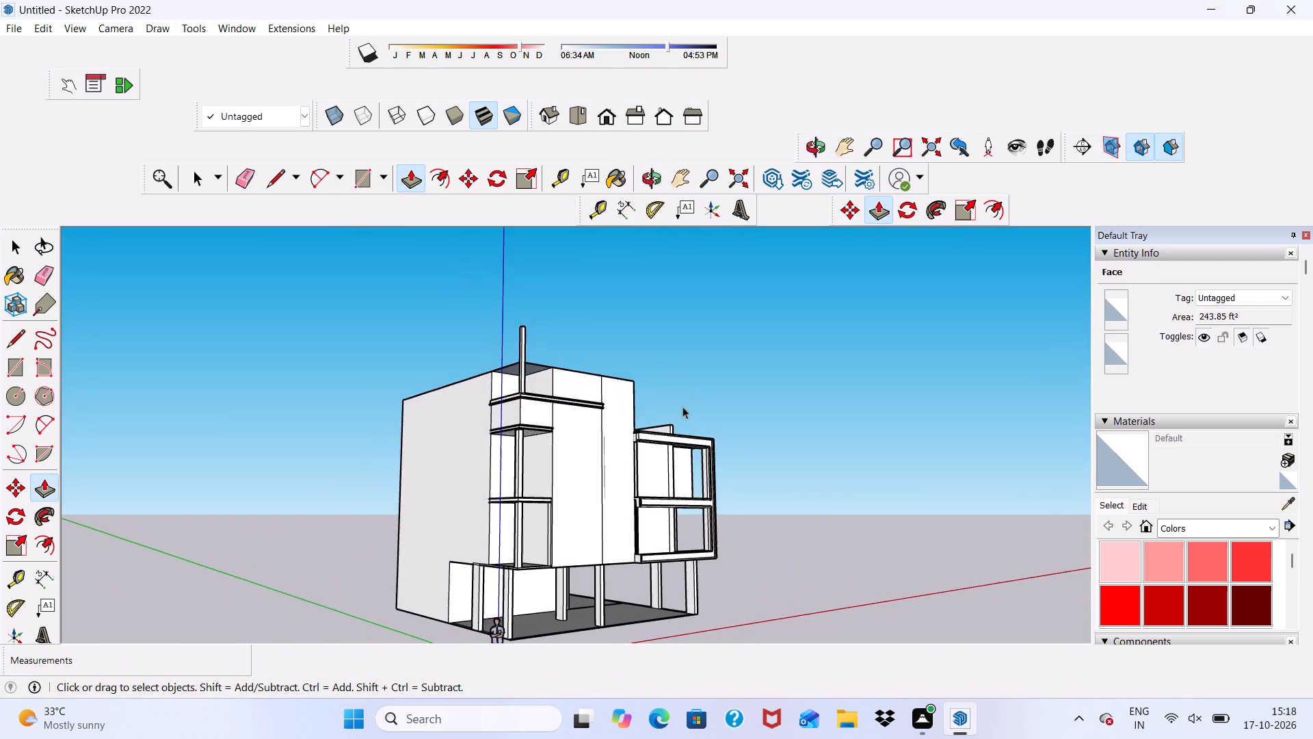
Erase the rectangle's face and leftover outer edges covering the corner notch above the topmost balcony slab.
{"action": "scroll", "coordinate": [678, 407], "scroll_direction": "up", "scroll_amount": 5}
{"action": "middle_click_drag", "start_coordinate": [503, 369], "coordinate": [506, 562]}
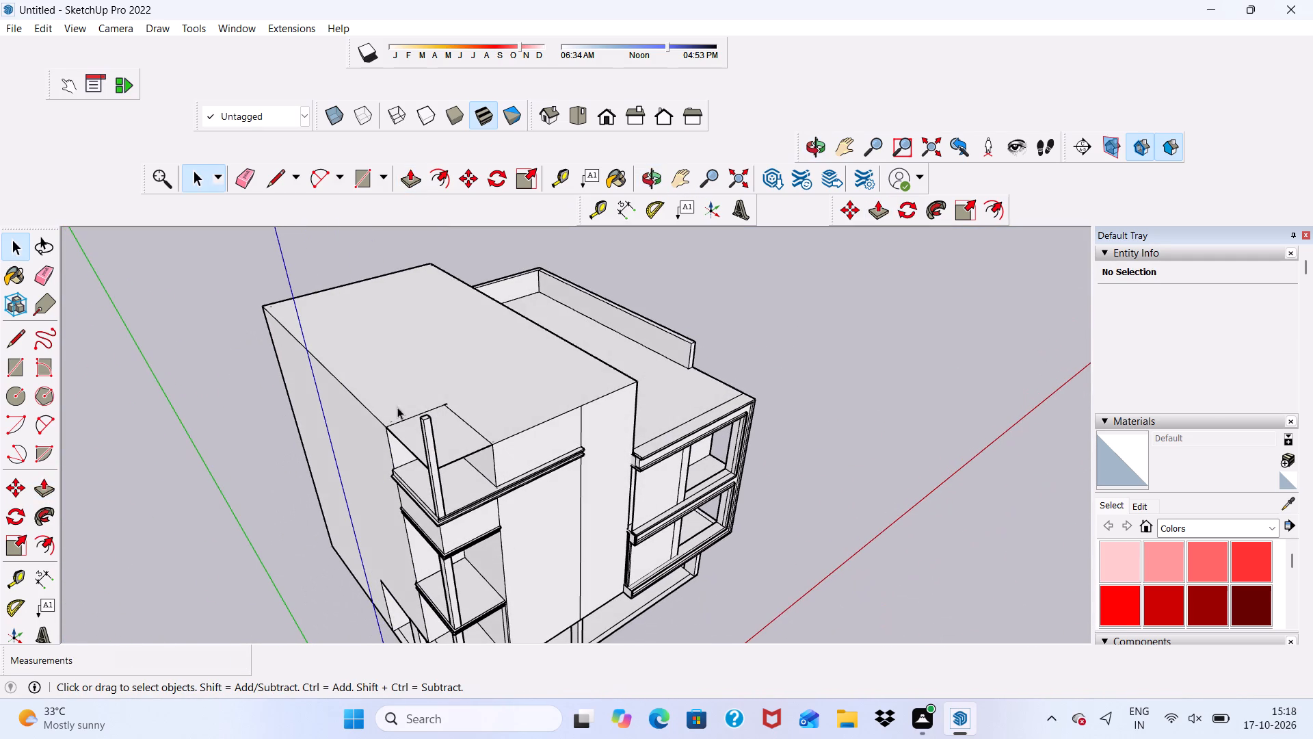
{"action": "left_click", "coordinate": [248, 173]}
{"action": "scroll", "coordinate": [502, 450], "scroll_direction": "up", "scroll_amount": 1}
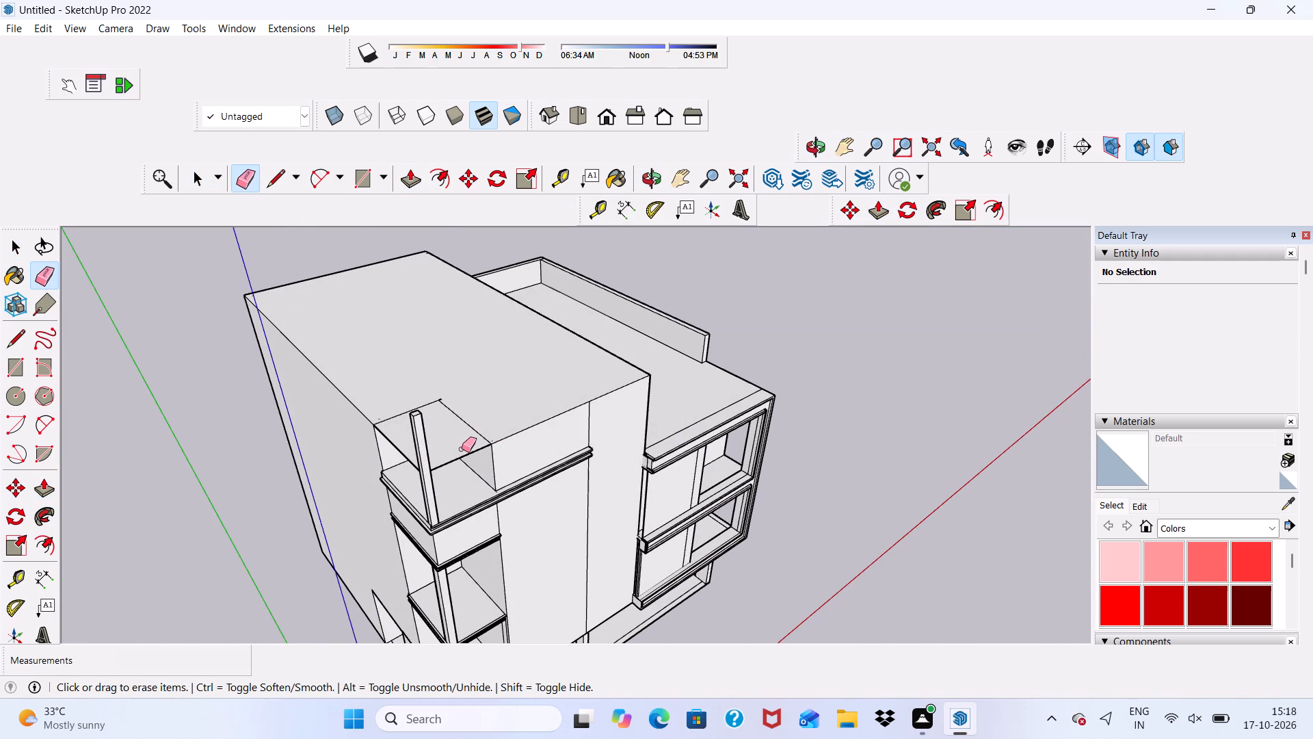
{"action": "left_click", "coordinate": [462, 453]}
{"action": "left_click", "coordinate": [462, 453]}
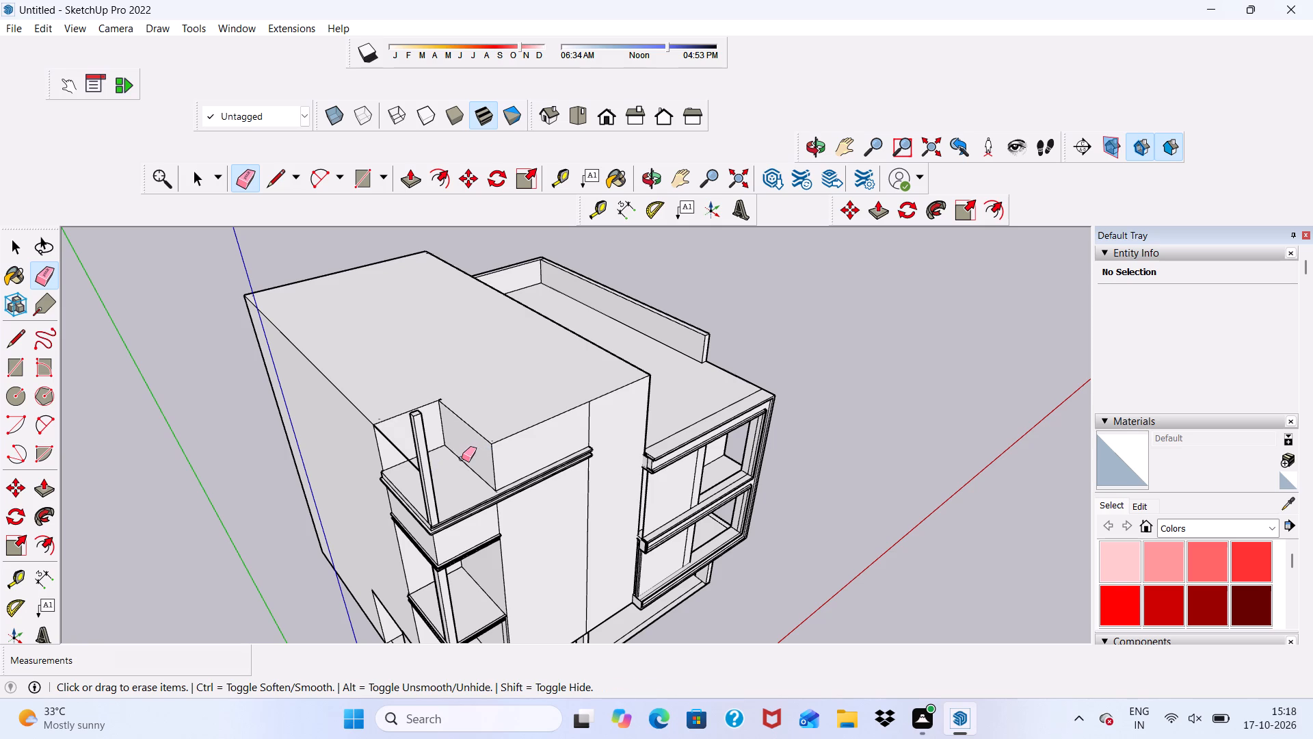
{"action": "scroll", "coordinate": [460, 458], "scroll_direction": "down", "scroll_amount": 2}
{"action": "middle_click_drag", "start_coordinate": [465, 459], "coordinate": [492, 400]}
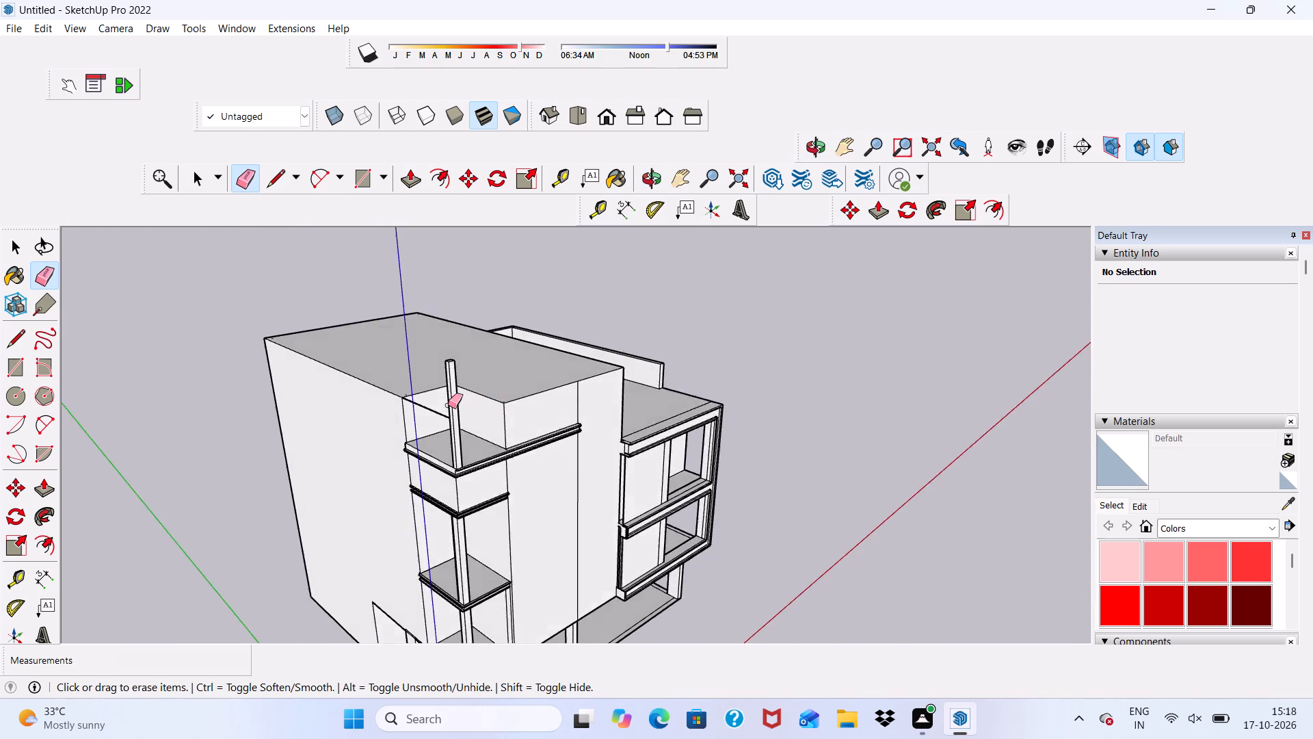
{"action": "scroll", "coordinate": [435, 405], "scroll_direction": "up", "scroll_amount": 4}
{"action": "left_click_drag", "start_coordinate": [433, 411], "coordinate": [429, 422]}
Examine the main block's roof, the open corner notch and the adjoining terrace.
{"action": "scroll", "coordinate": [429, 422], "scroll_direction": "down", "scroll_amount": 6}
{"action": "middle_click_drag", "start_coordinate": [540, 519], "coordinate": [349, 429]}
{"action": "key", "text": "space"}
{"action": "scroll", "coordinate": [546, 404], "scroll_direction": "up", "scroll_amount": 9}
{"action": "scroll", "coordinate": [475, 393], "scroll_direction": "down", "scroll_amount": 3}
{"action": "middle_click_drag", "start_coordinate": [455, 394], "coordinate": [424, 473]}
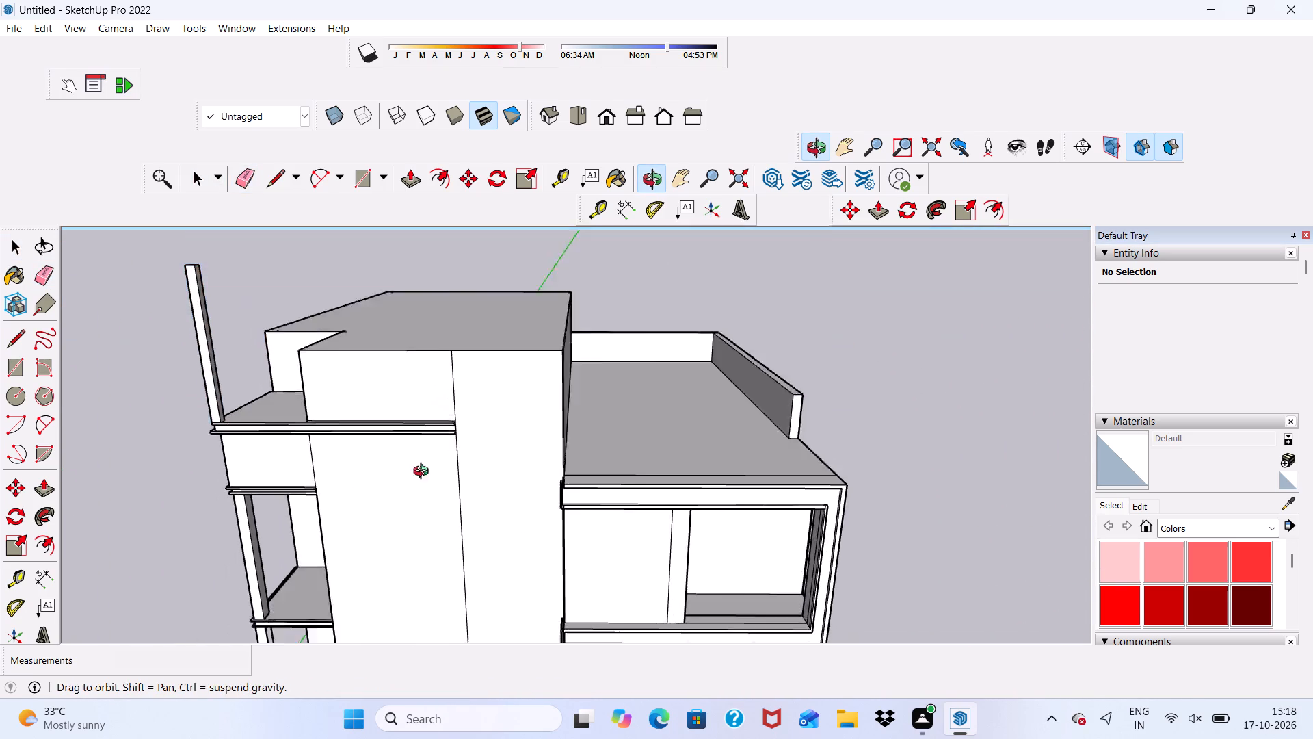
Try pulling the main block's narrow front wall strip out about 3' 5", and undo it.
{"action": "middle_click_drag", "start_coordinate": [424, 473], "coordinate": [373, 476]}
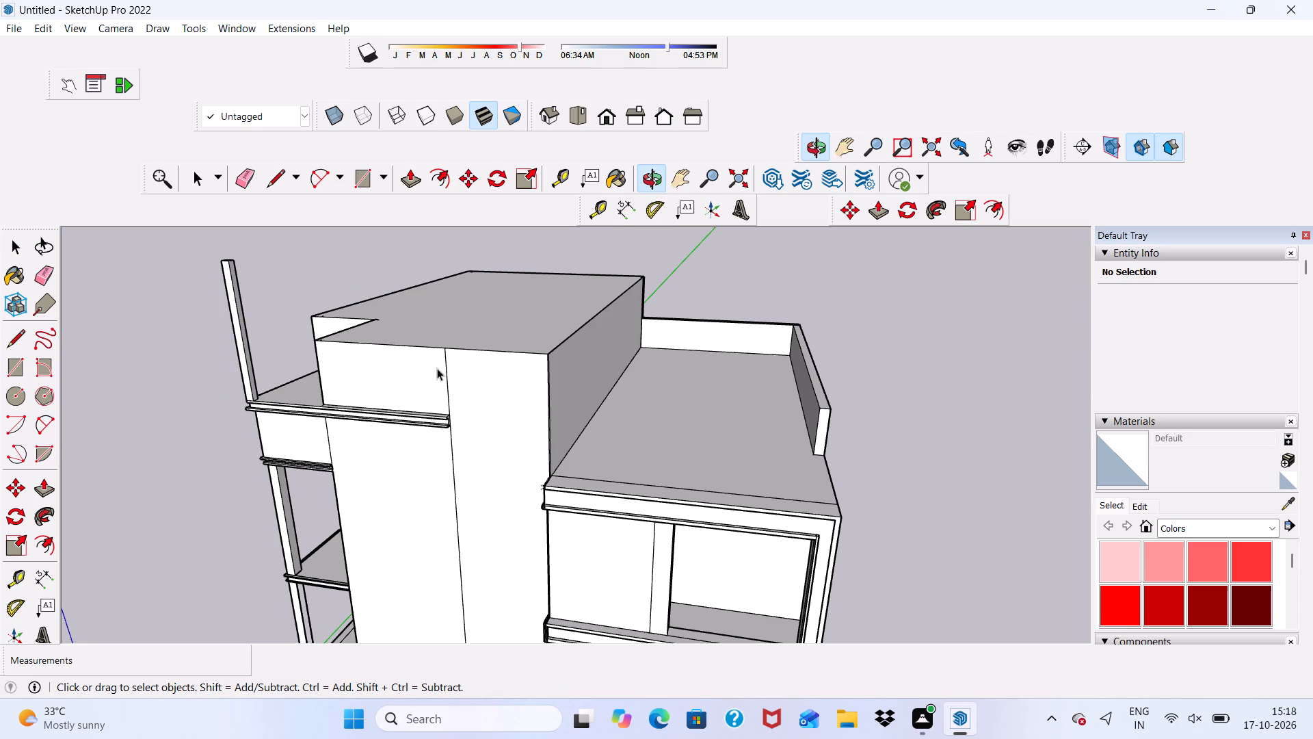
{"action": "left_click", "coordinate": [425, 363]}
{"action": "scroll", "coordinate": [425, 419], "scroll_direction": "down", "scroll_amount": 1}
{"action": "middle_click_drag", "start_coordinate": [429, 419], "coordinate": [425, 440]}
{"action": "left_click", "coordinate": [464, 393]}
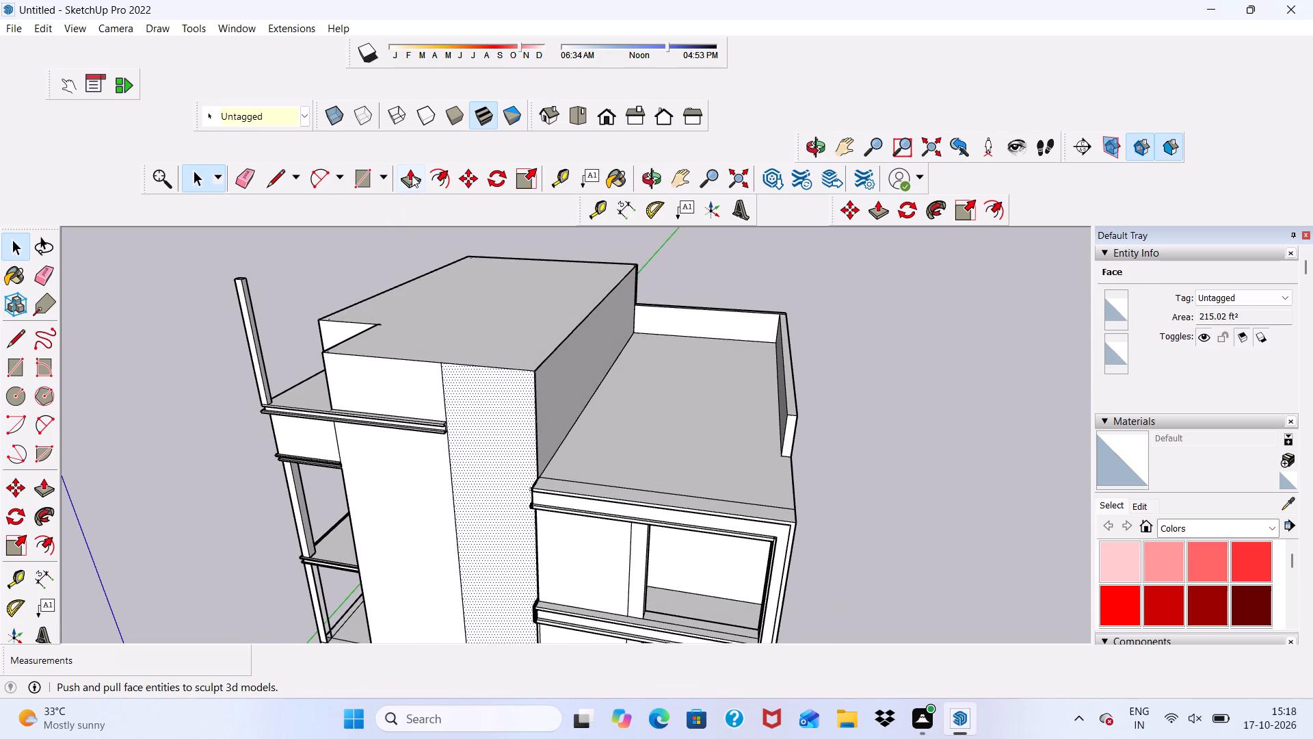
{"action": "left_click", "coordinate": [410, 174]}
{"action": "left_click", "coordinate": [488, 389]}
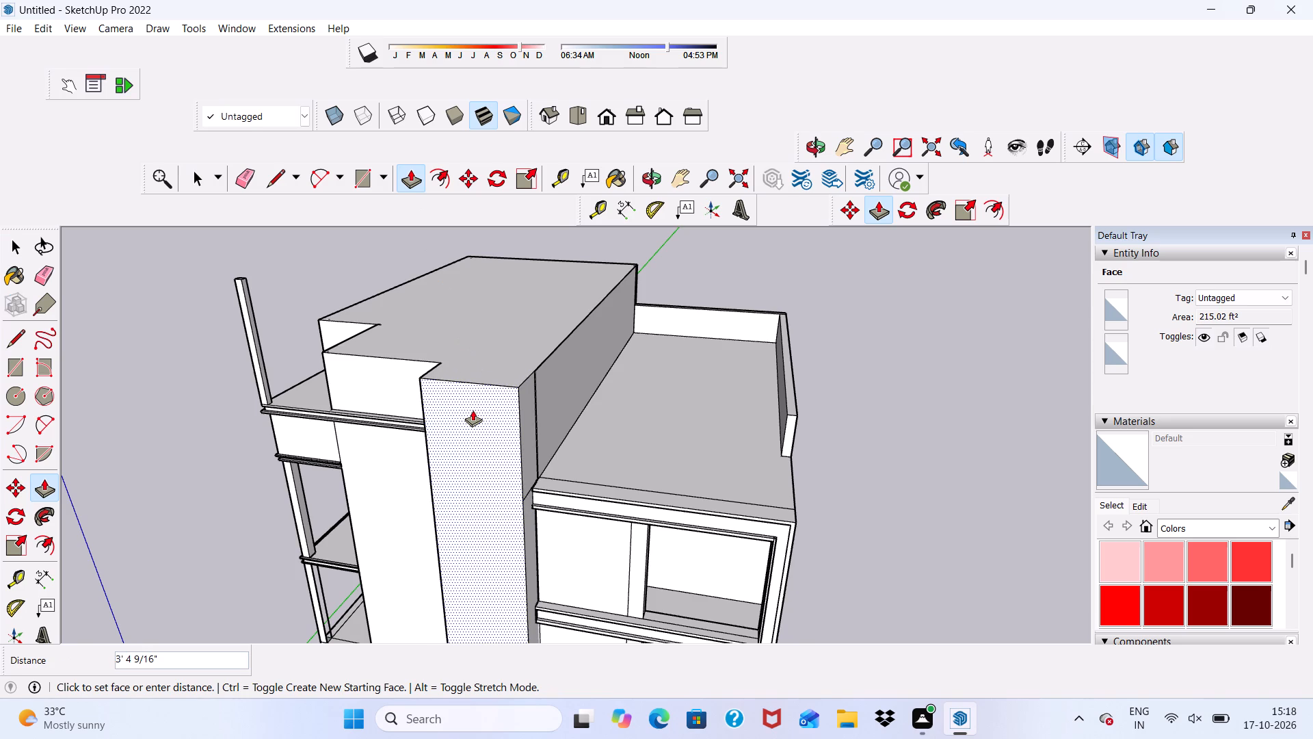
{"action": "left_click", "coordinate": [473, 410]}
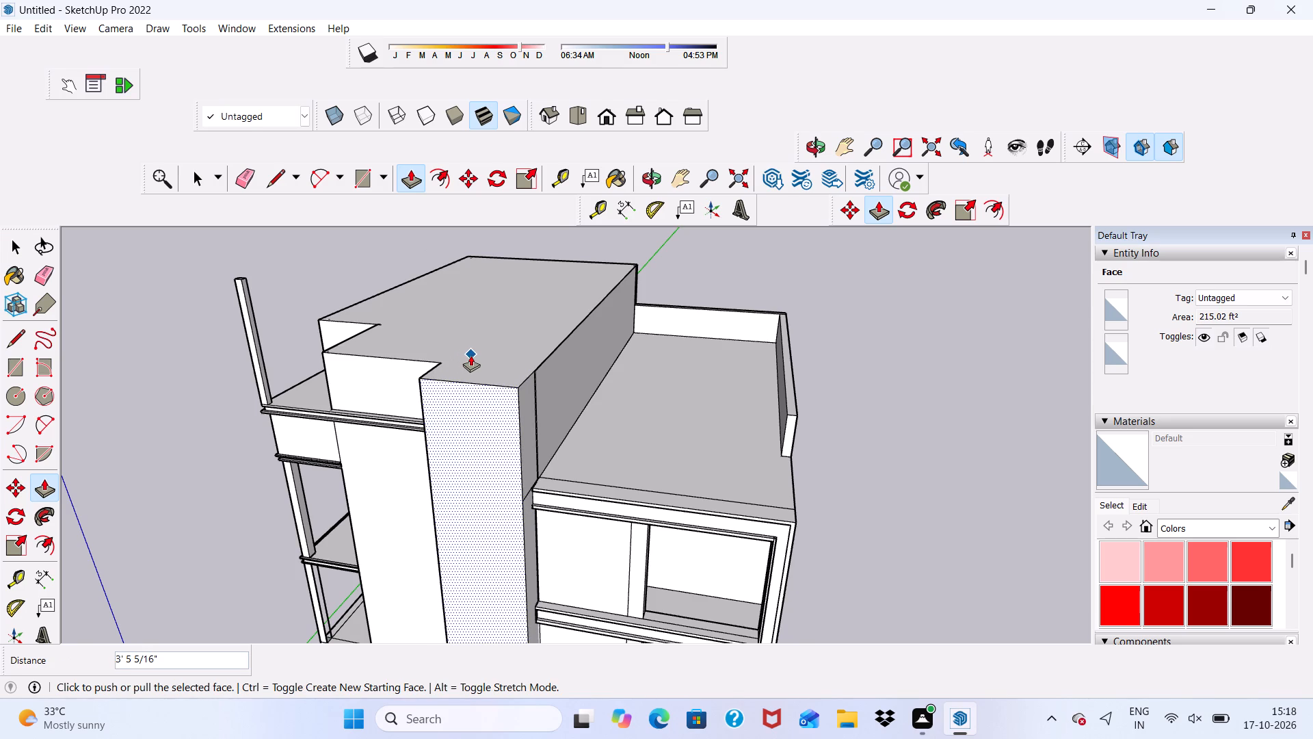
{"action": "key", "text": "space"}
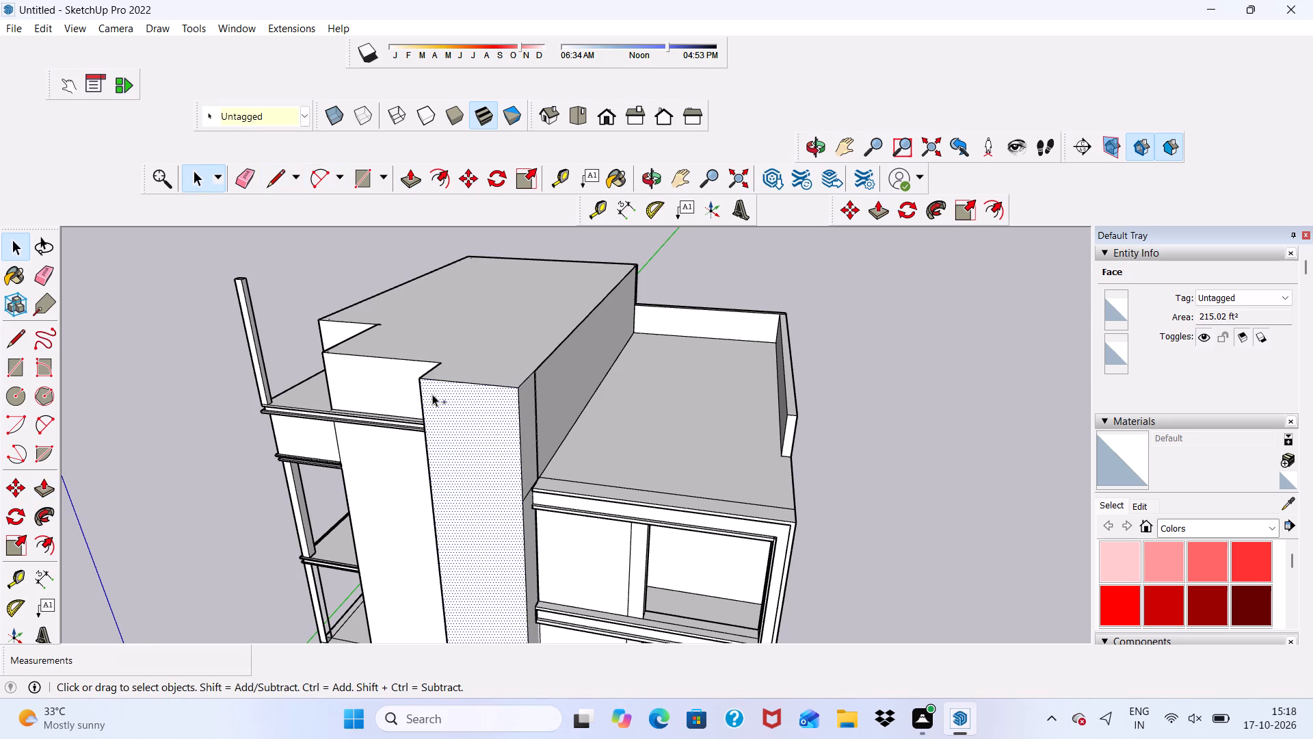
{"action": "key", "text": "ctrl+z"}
Push/pull the main block's narrow front wall strip out 6".
{"action": "left_click", "coordinate": [475, 428]}
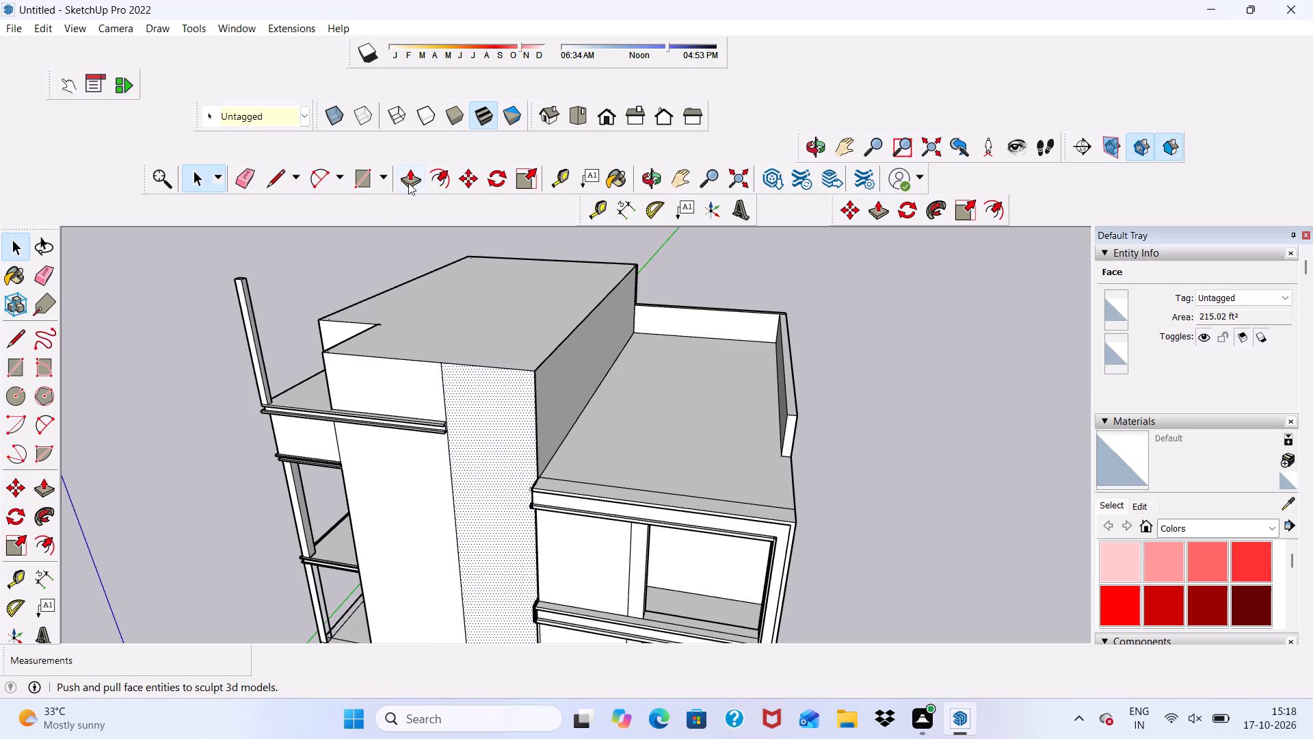
{"action": "left_click", "coordinate": [409, 179]}
{"action": "left_click", "coordinate": [491, 430]}
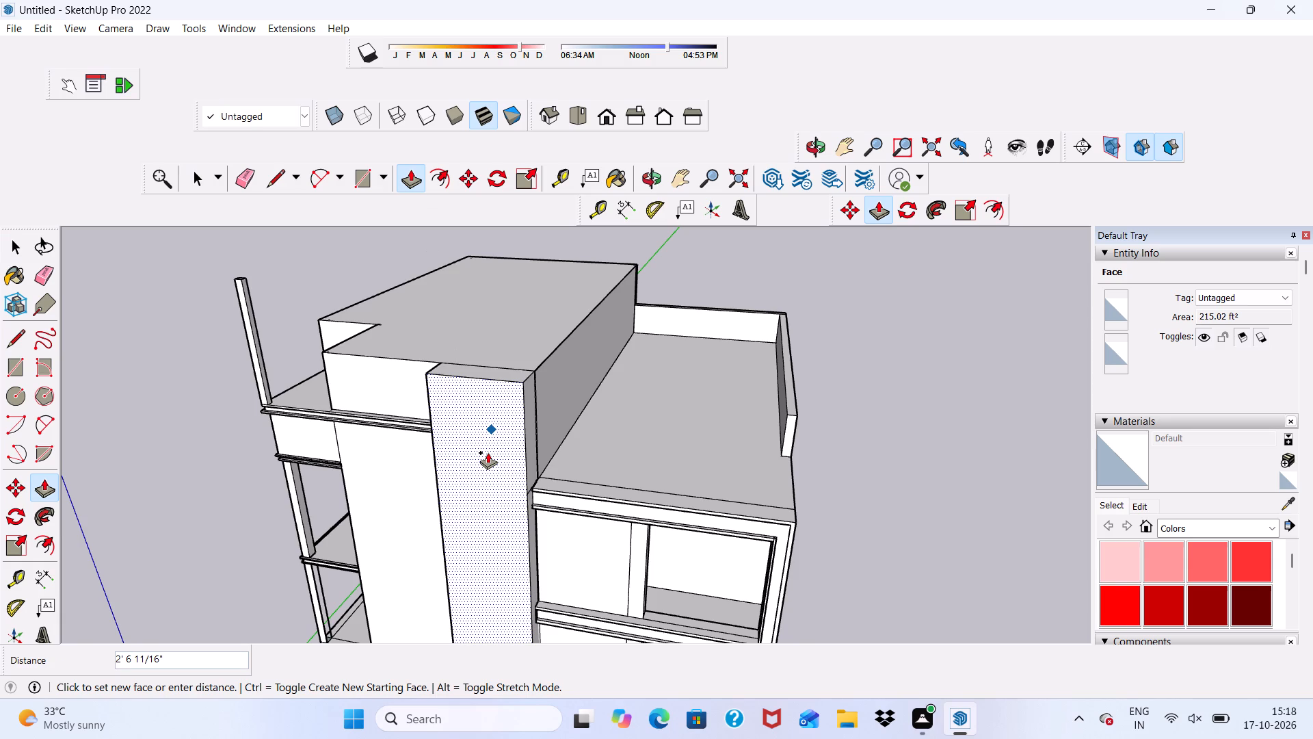
{"action": "type", "text": "6\""}
{"action": "key", "text": "Return"}
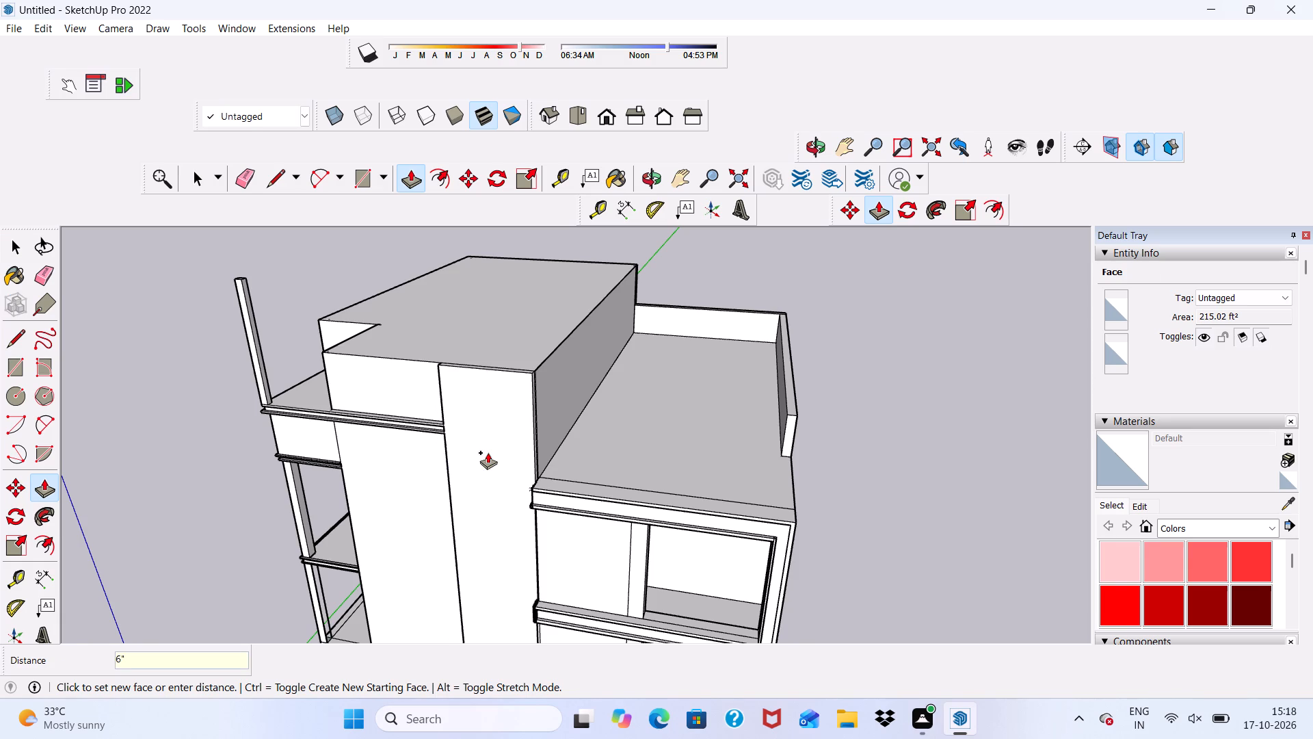
Raise the narrow top face of the front wall strip's projection about 1' 8" above the roof.
{"action": "scroll", "coordinate": [488, 452], "scroll_direction": "up", "scroll_amount": 1}
{"action": "scroll", "coordinate": [474, 338], "scroll_direction": "up", "scroll_amount": 11}
{"action": "scroll", "coordinate": [427, 448], "scroll_direction": "up", "scroll_amount": 4}
{"action": "key", "text": "space"}
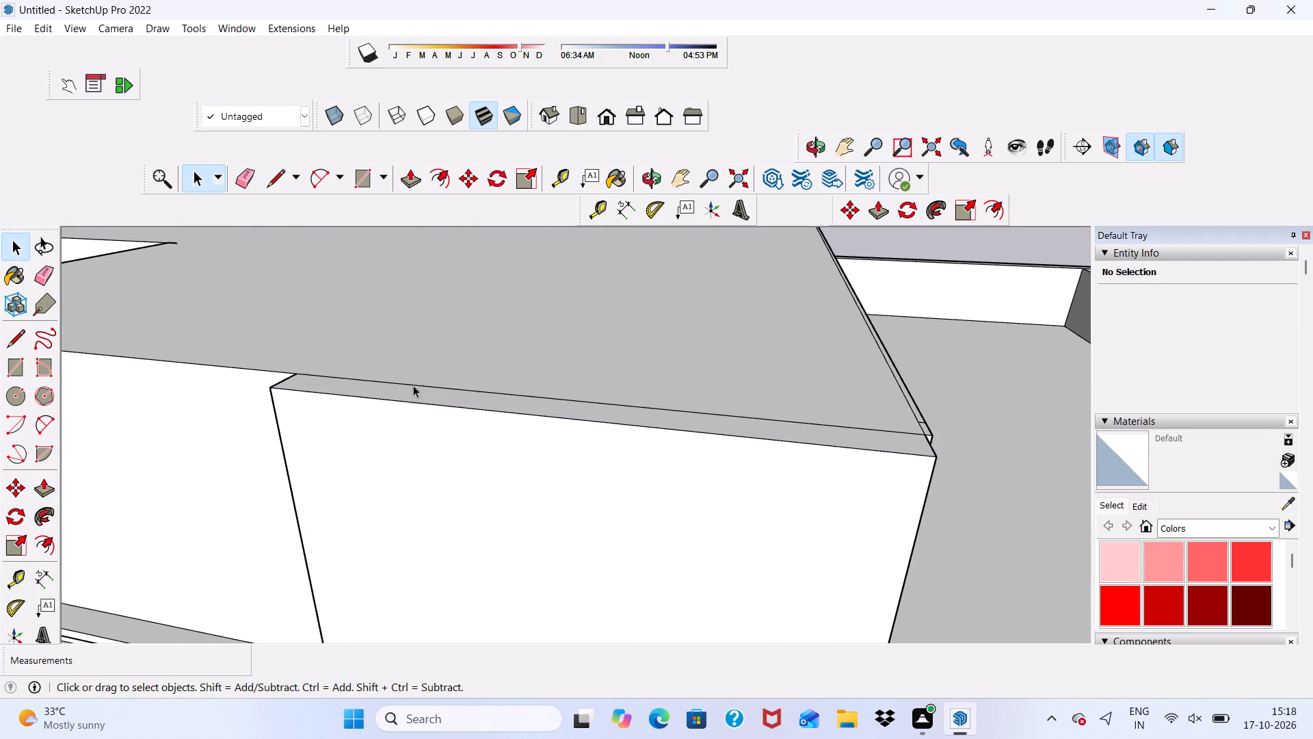
{"action": "left_click", "coordinate": [407, 394]}
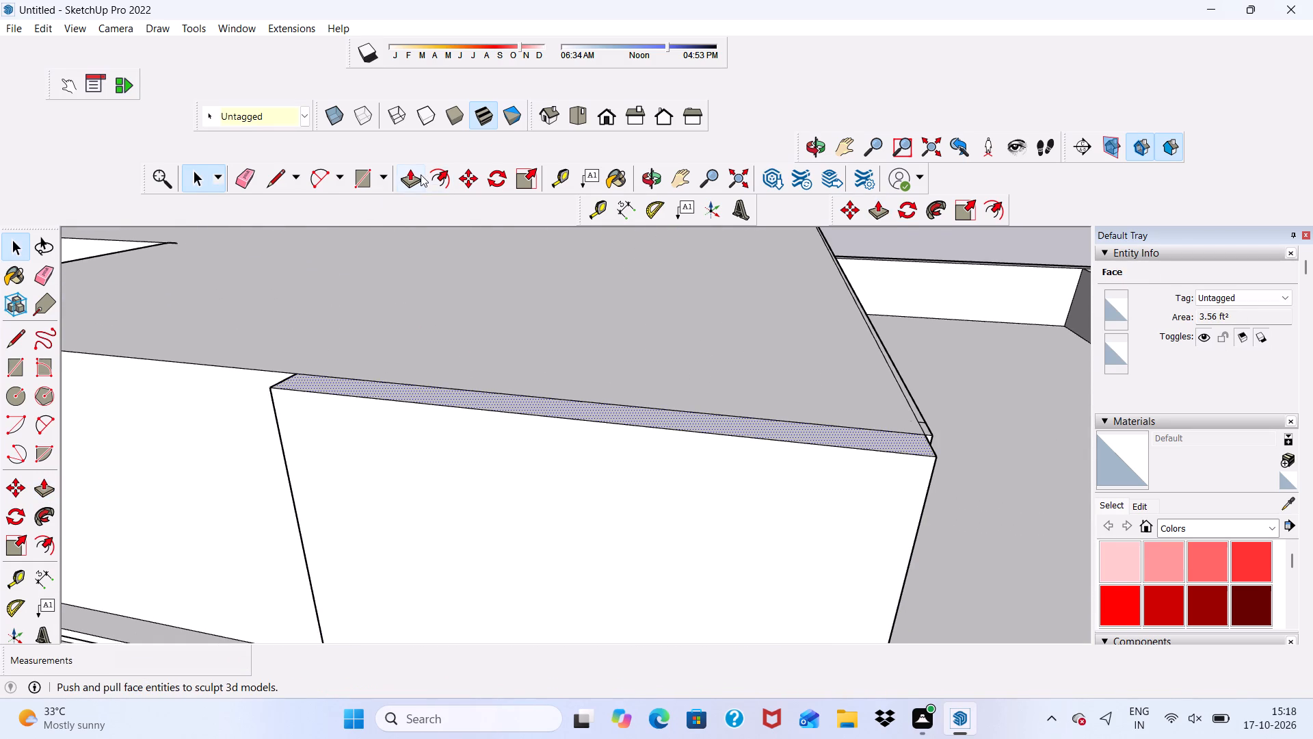
{"action": "left_click", "coordinate": [415, 175]}
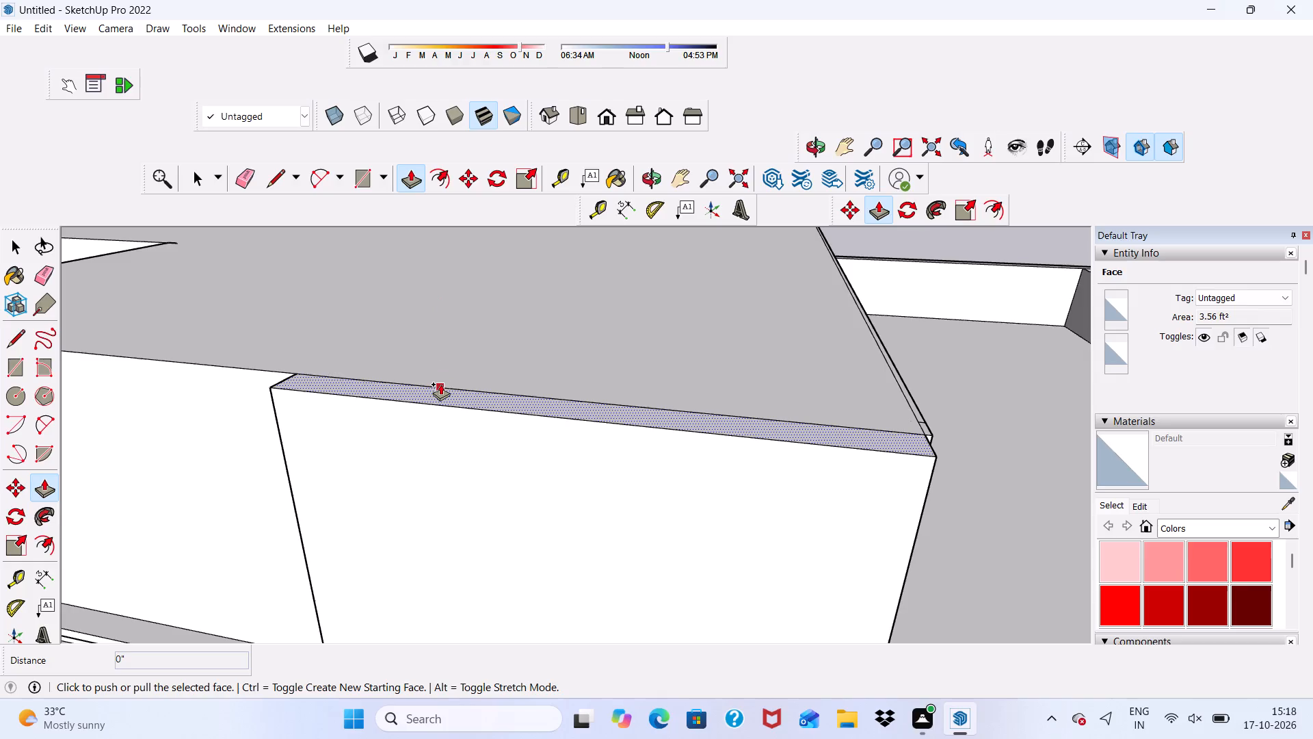
{"action": "left_click", "coordinate": [440, 385]}
{"action": "left_click", "coordinate": [404, 240]}
{"action": "scroll", "coordinate": [512, 328], "scroll_direction": "down", "scroll_amount": 1}
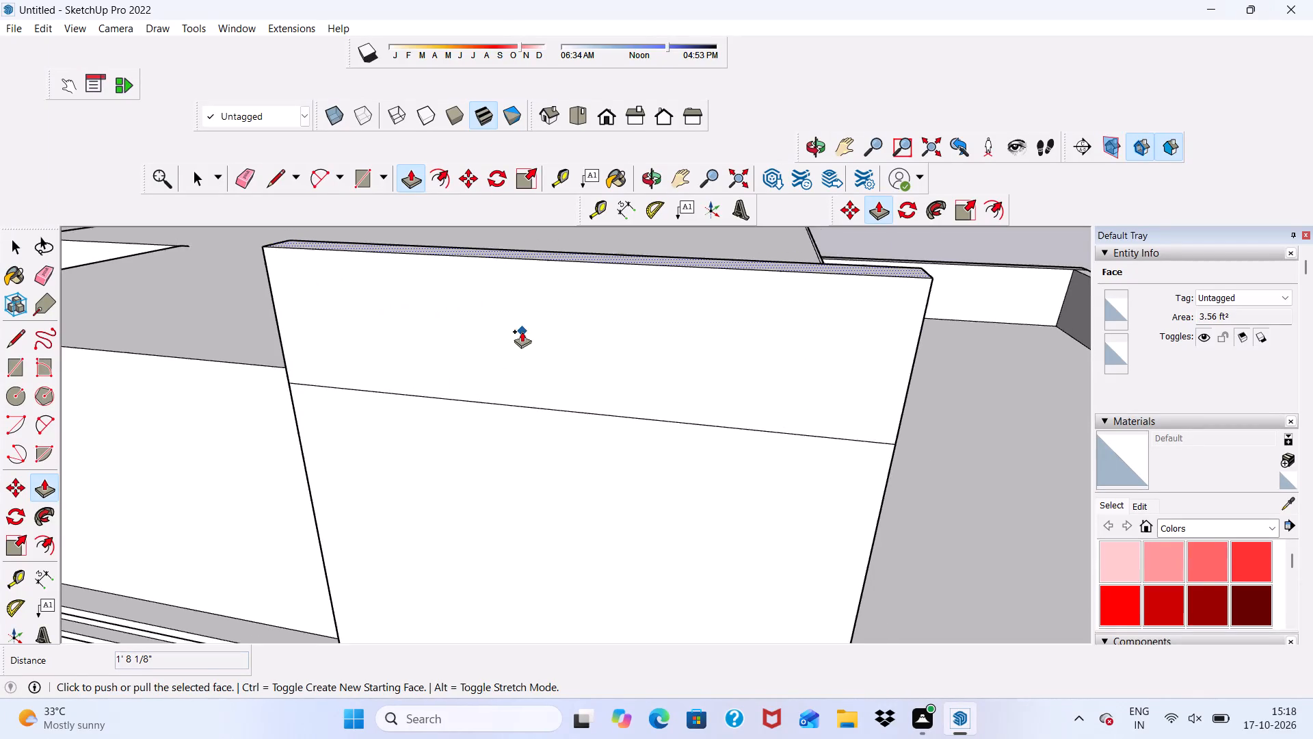
Extrude the raised strip's inner face about 41' 2" along the main block's roof toward its rear edge.
{"action": "middle_click_drag", "start_coordinate": [525, 334], "coordinate": [124, 369]}
{"action": "key", "text": "space"}
{"action": "left_click", "coordinate": [588, 491]}
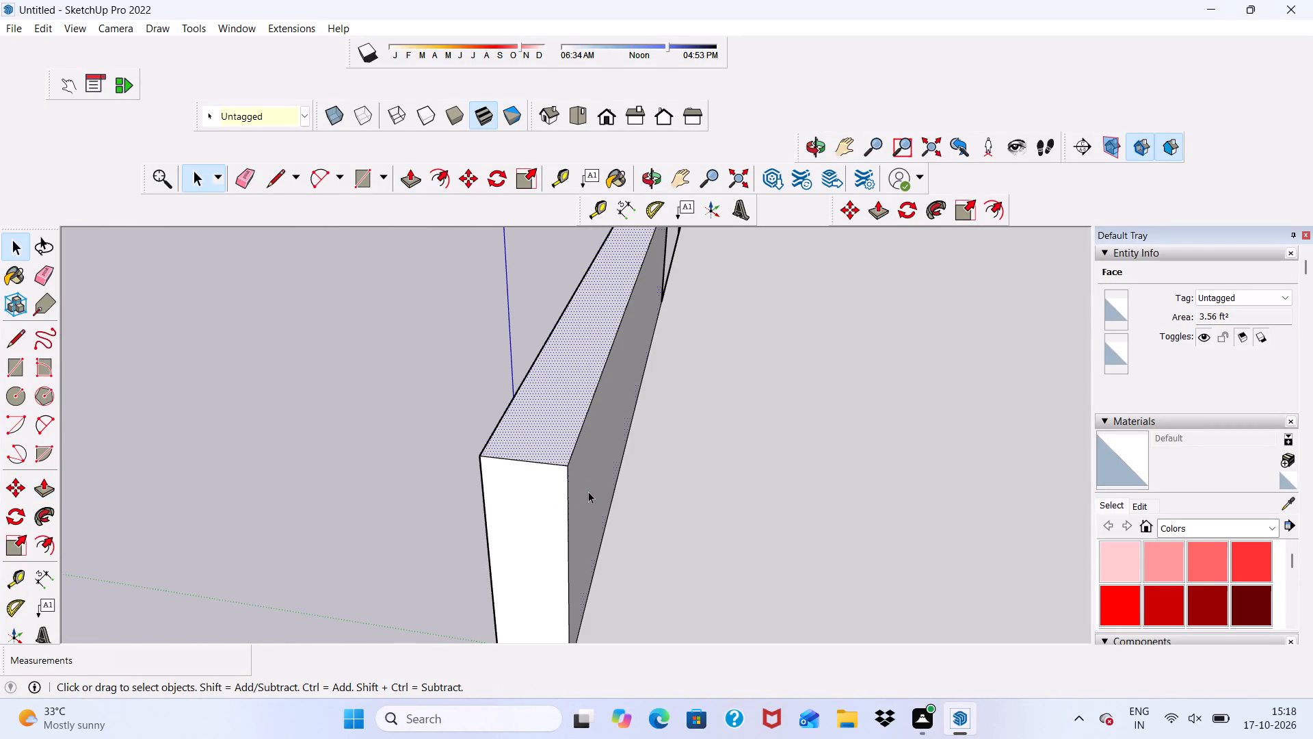
{"action": "left_click", "coordinate": [413, 177]}
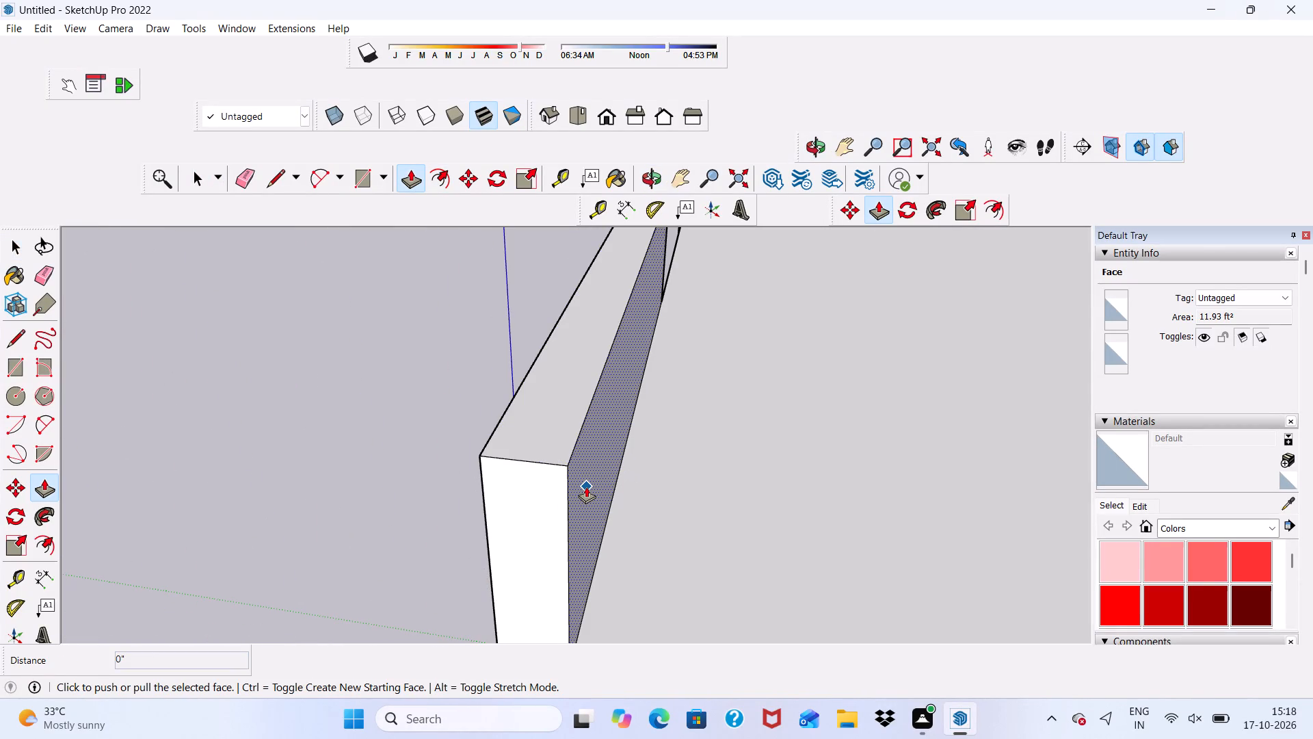
{"action": "left_click", "coordinate": [586, 487]}
{"action": "scroll", "coordinate": [564, 441], "scroll_direction": "down", "scroll_amount": 5}
{"action": "scroll", "coordinate": [470, 419], "scroll_direction": "down", "scroll_amount": 9}
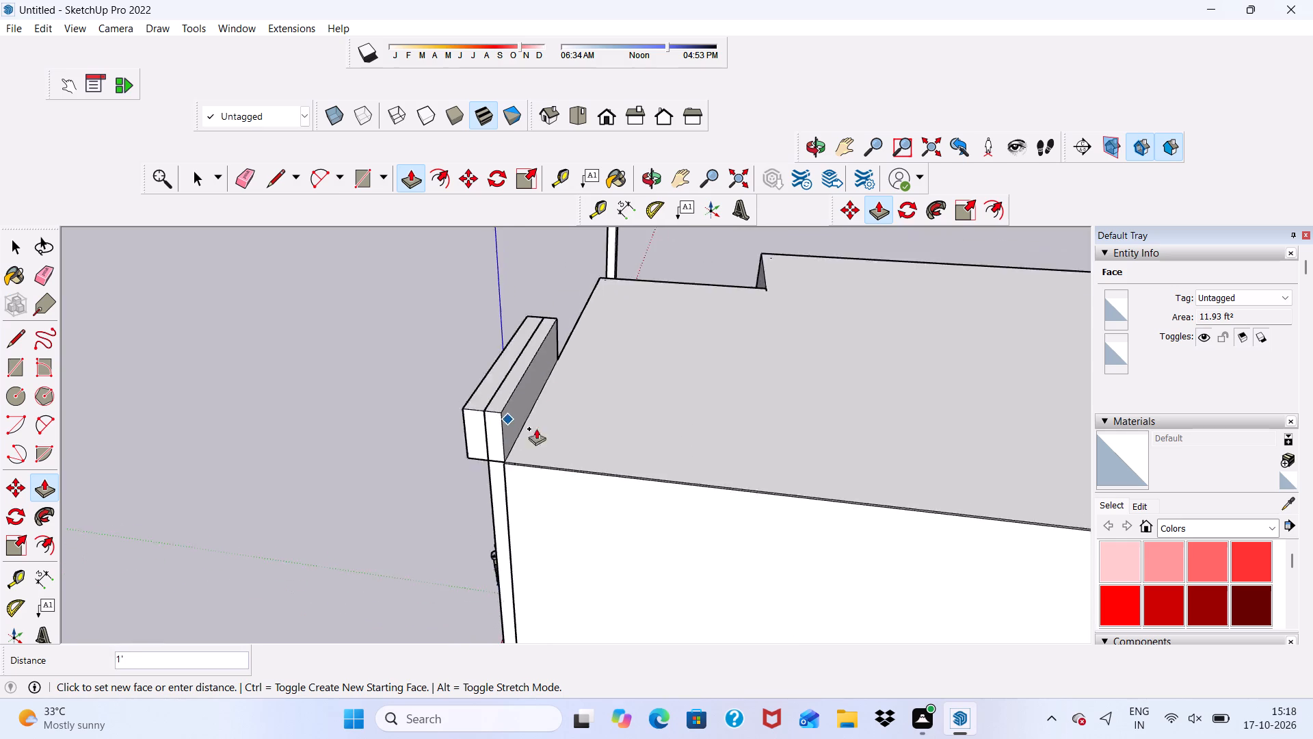
{"action": "scroll", "coordinate": [536, 428], "scroll_direction": "down", "scroll_amount": 2}
{"action": "scroll", "coordinate": [477, 350], "scroll_direction": "down", "scroll_amount": 5}
{"action": "scroll", "coordinate": [583, 372], "scroll_direction": "down", "scroll_amount": 5}
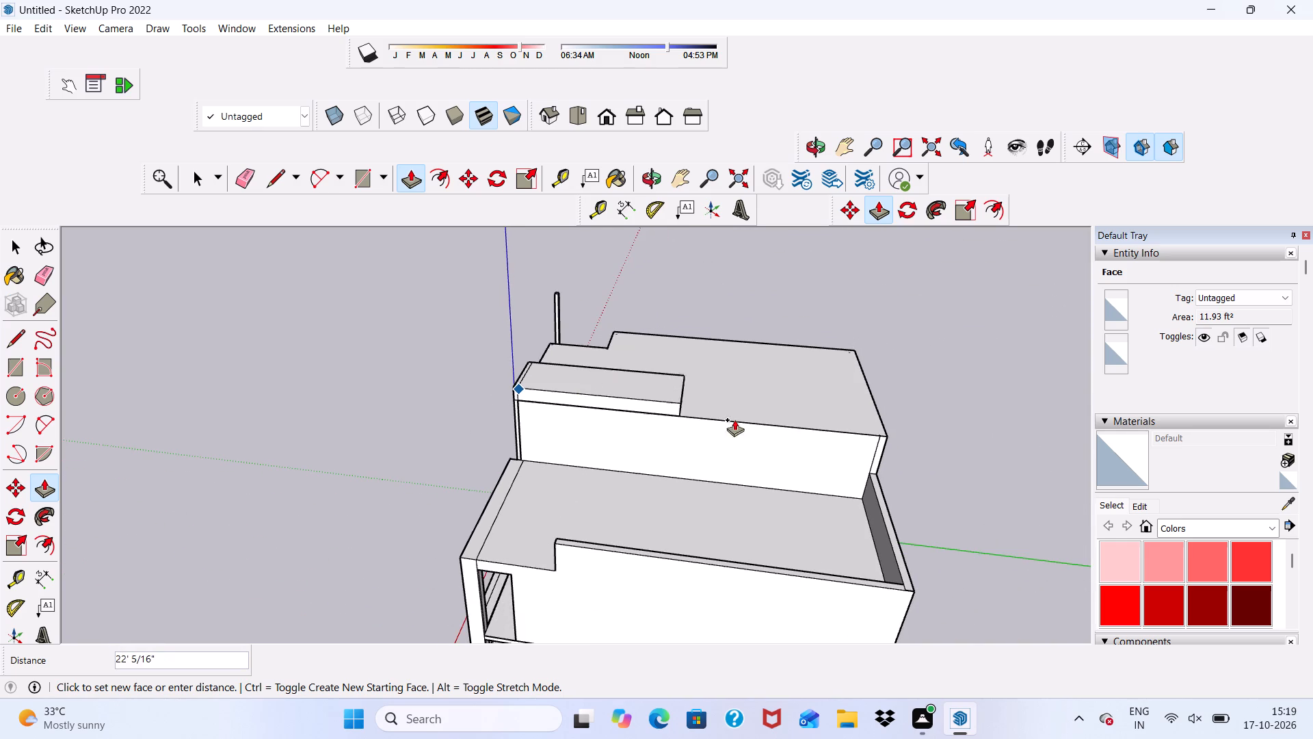
{"action": "scroll", "coordinate": [869, 416], "scroll_direction": "up", "scroll_amount": 4}
{"action": "left_click", "coordinate": [886, 448]}
Push/pull the roof band's long side face about 15' 9" across the main block to its balcony-side edge.
{"action": "scroll", "coordinate": [457, 432], "scroll_direction": "down", "scroll_amount": 5}
{"action": "middle_click_drag", "start_coordinate": [427, 439], "coordinate": [0, 501]}
{"action": "scroll", "coordinate": [581, 452], "scroll_direction": "up", "scroll_amount": 7}
{"action": "scroll", "coordinate": [512, 409], "scroll_direction": "down", "scroll_amount": 1}
{"action": "scroll", "coordinate": [512, 439], "scroll_direction": "up", "scroll_amount": 5}
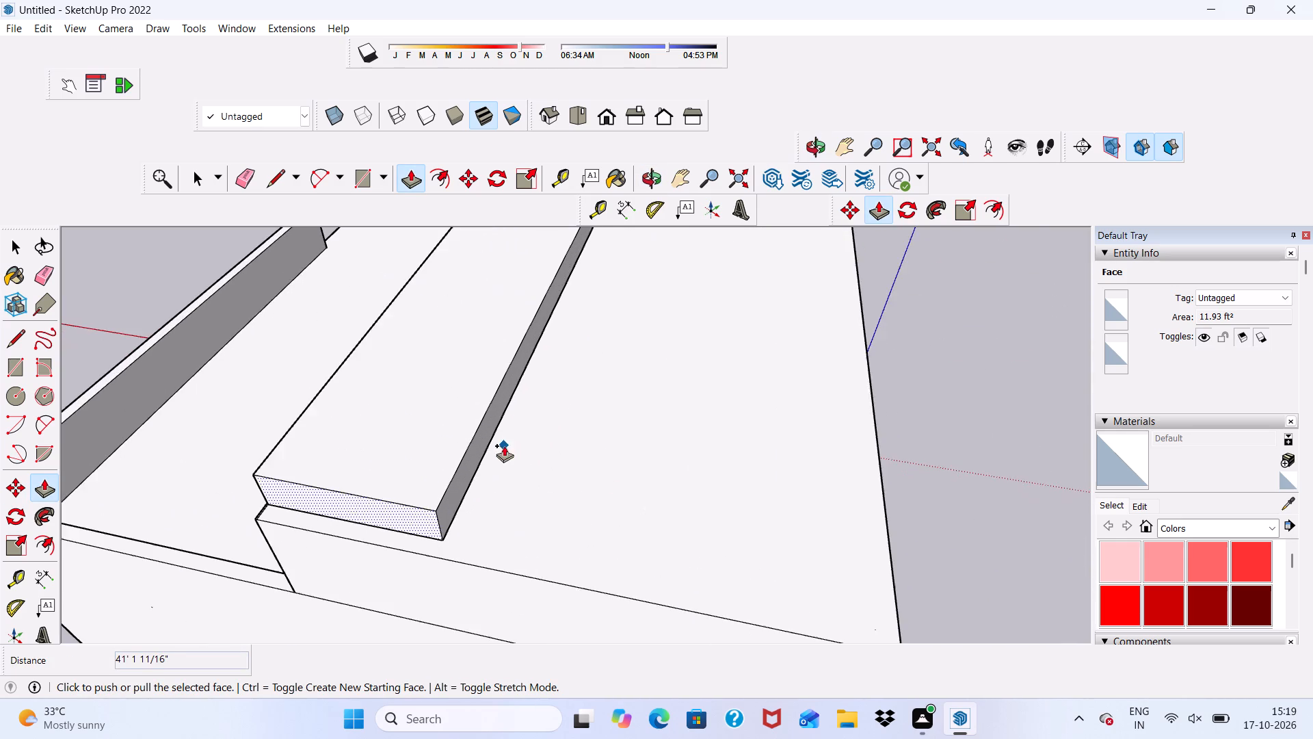
{"action": "scroll", "coordinate": [477, 485], "scroll_direction": "up", "scroll_amount": 2}
{"action": "key", "text": "space"}
{"action": "left_click", "coordinate": [453, 487]}
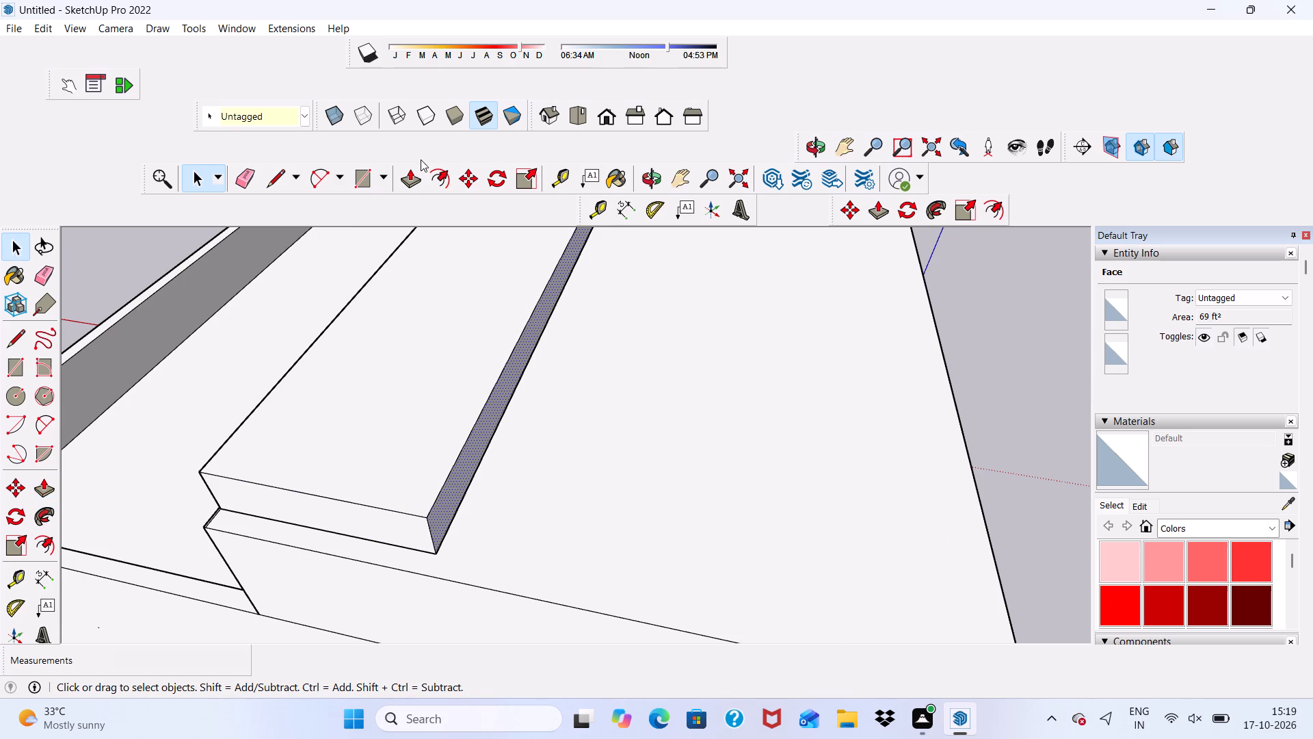
{"action": "left_click", "coordinate": [413, 177]}
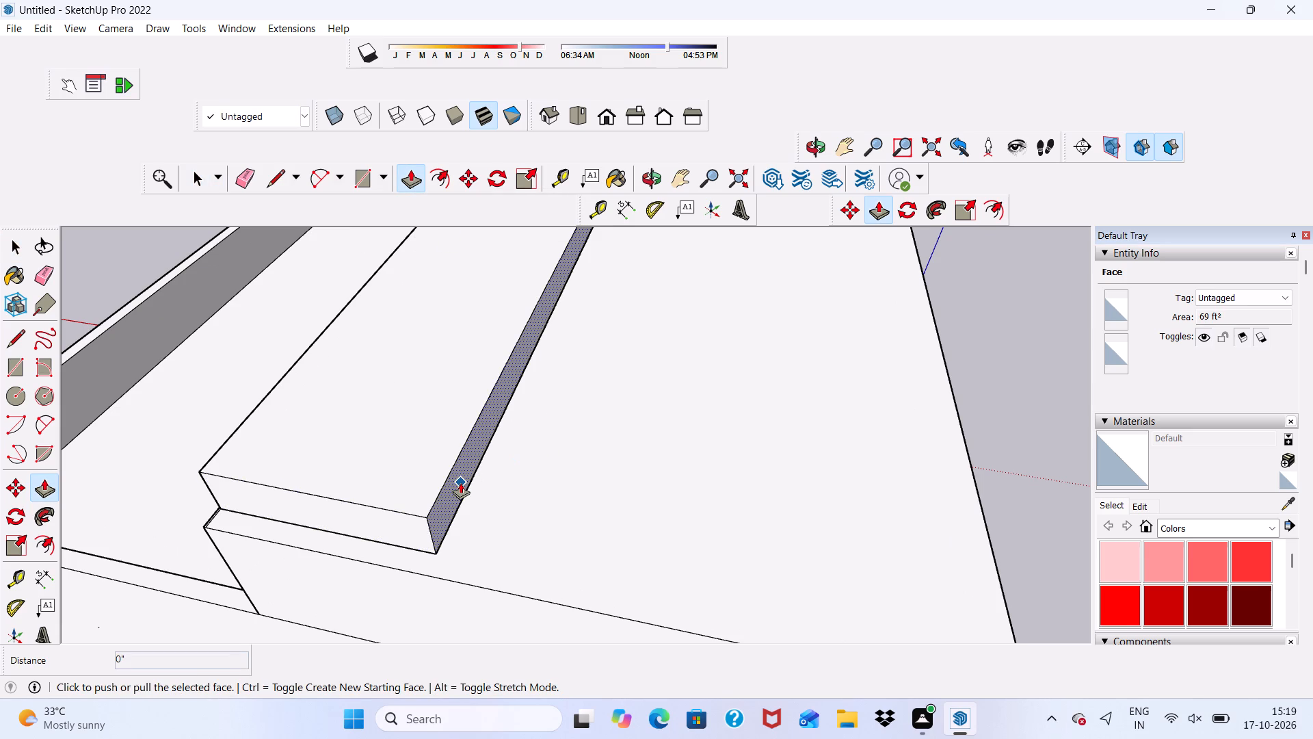
{"action": "left_click", "coordinate": [450, 502]}
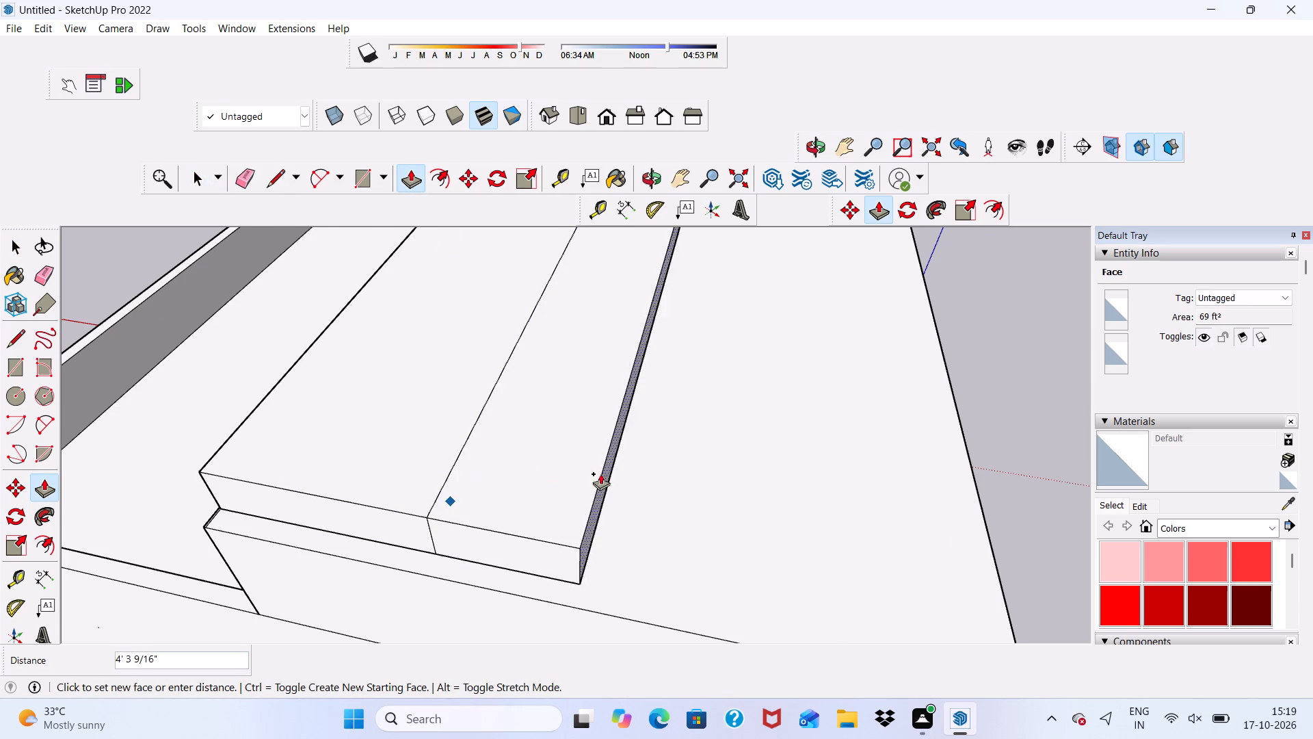
{"action": "scroll", "coordinate": [600, 473], "scroll_direction": "down", "scroll_amount": 11}
{"action": "scroll", "coordinate": [739, 532], "scroll_direction": "up", "scroll_amount": 1}
{"action": "scroll", "coordinate": [677, 532], "scroll_direction": "up", "scroll_amount": 2}
{"action": "left_click", "coordinate": [665, 517]}
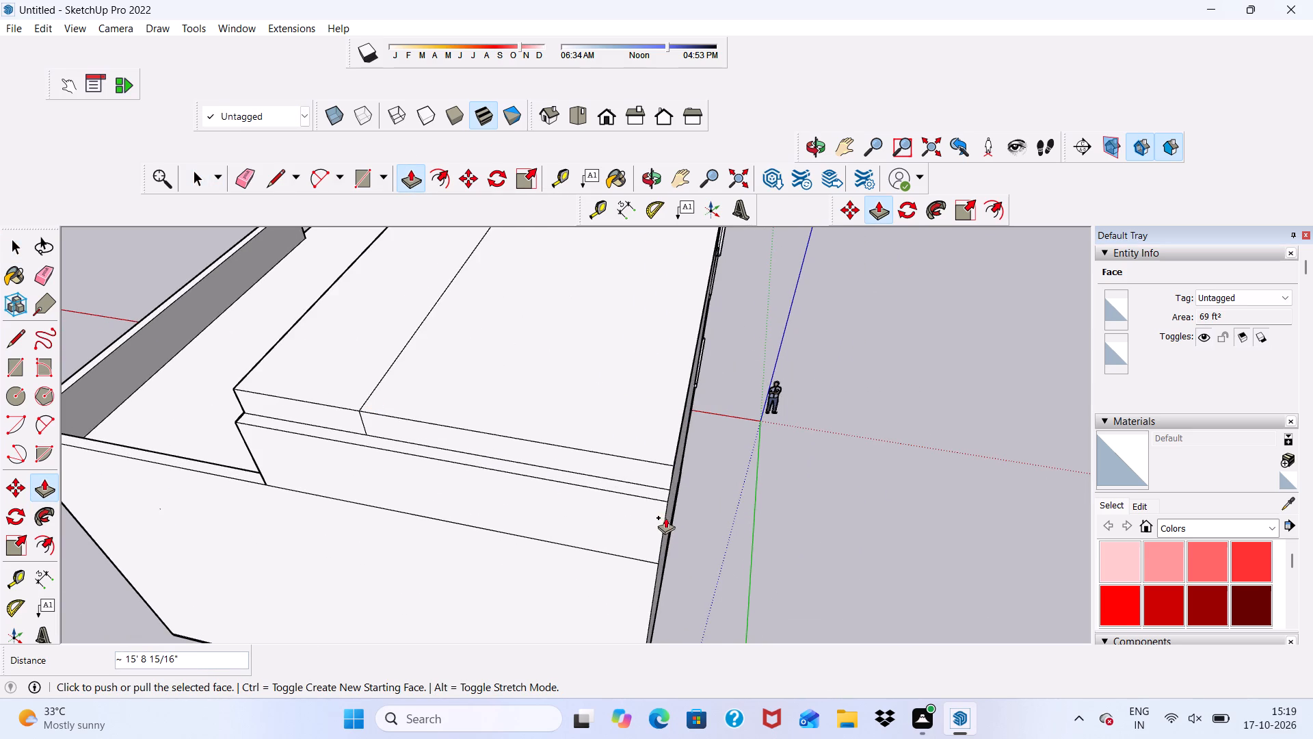
Pull both rear end faces of the roof slab out 9" so they line up with the main block's rear wall.
{"action": "scroll", "coordinate": [565, 459], "scroll_direction": "up", "scroll_amount": 1}
{"action": "key", "text": "space"}
{"action": "left_click", "coordinate": [562, 459]}
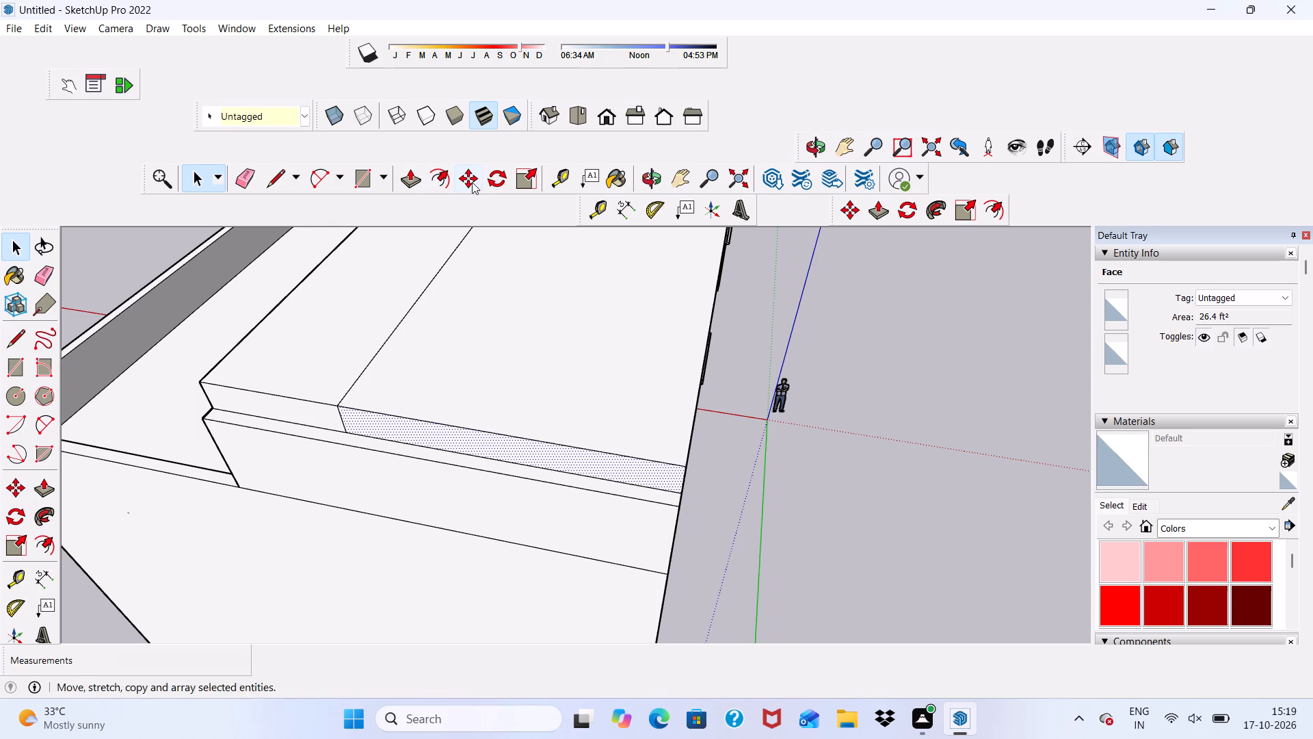
{"action": "left_click", "coordinate": [410, 180]}
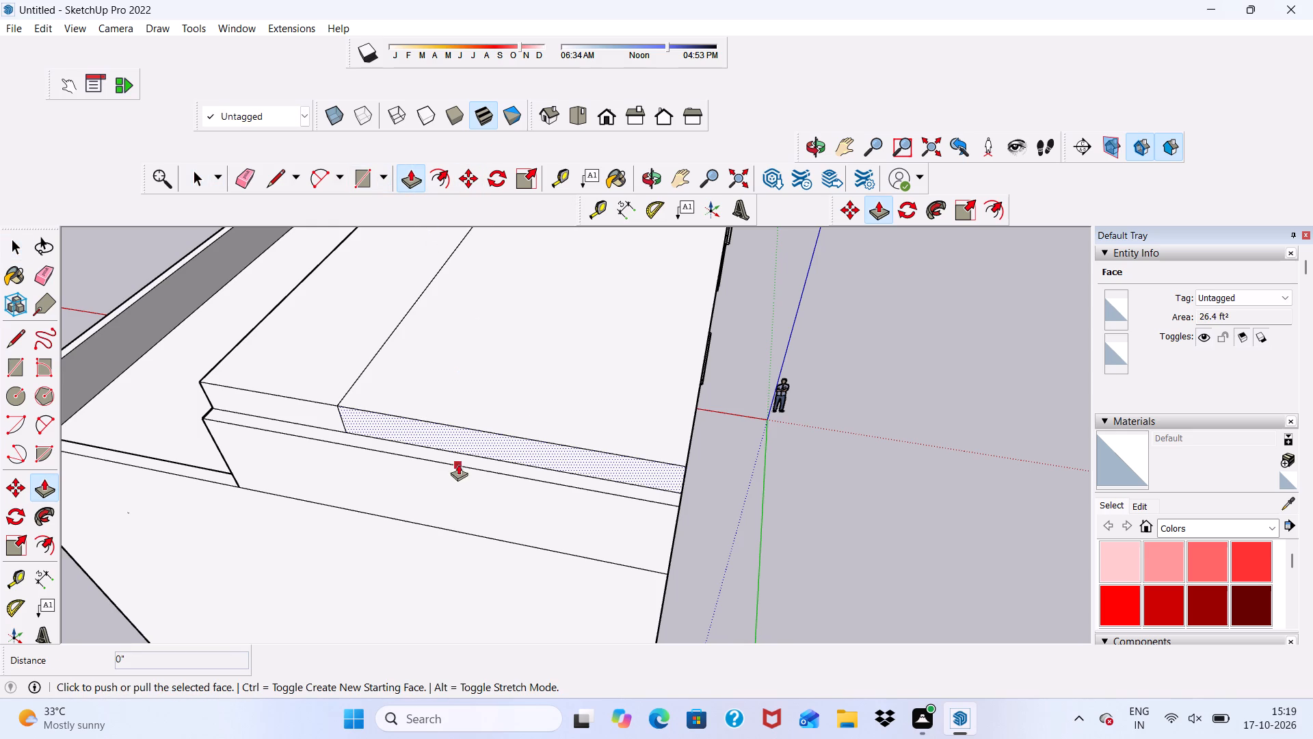
{"action": "left_click", "coordinate": [455, 435]}
{"action": "left_click", "coordinate": [492, 493]}
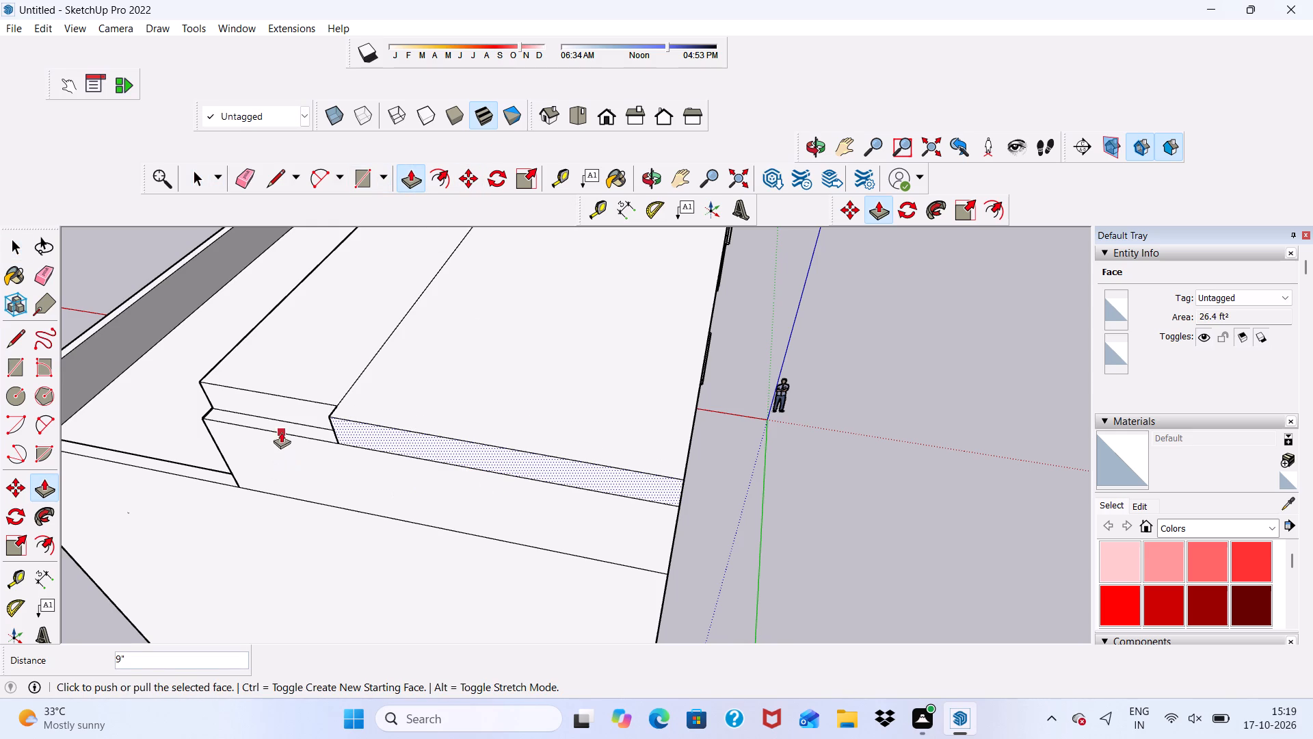
{"action": "key", "text": "space"}
{"action": "left_click", "coordinate": [281, 409]}
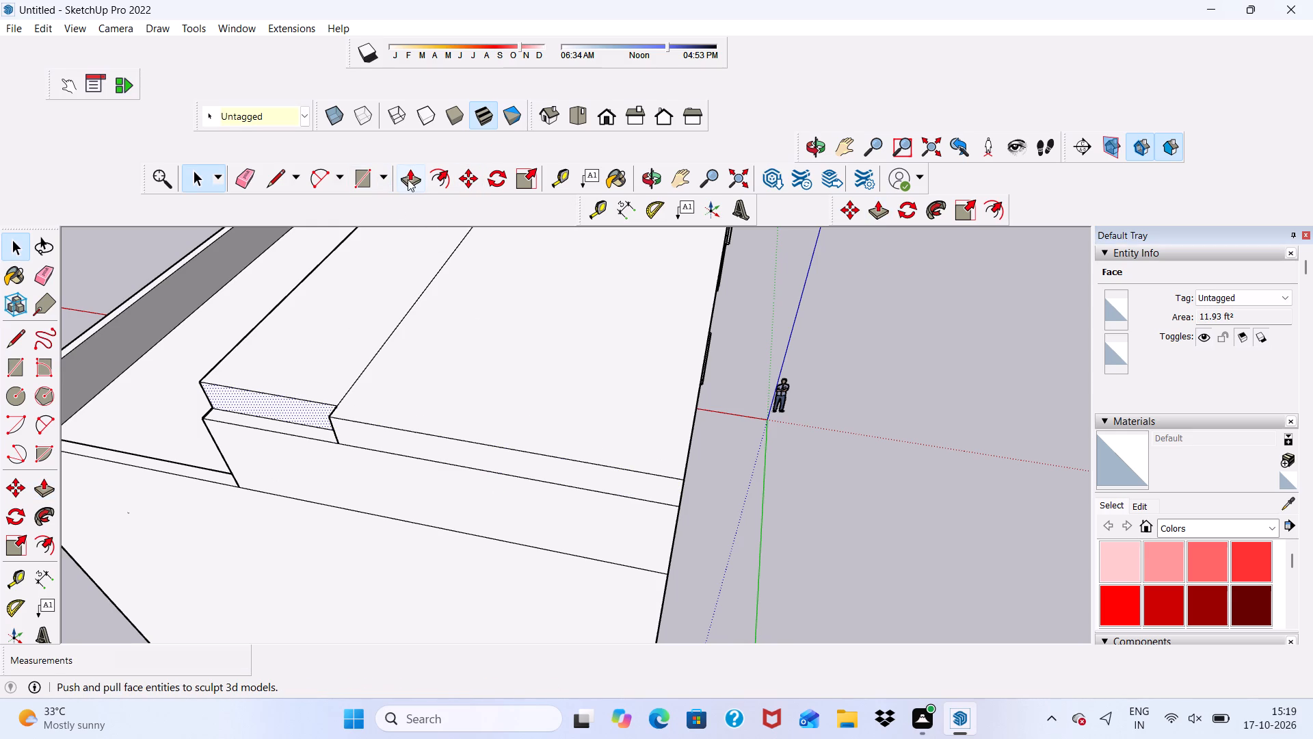
{"action": "left_click", "coordinate": [408, 179]}
{"action": "left_click", "coordinate": [291, 406]}
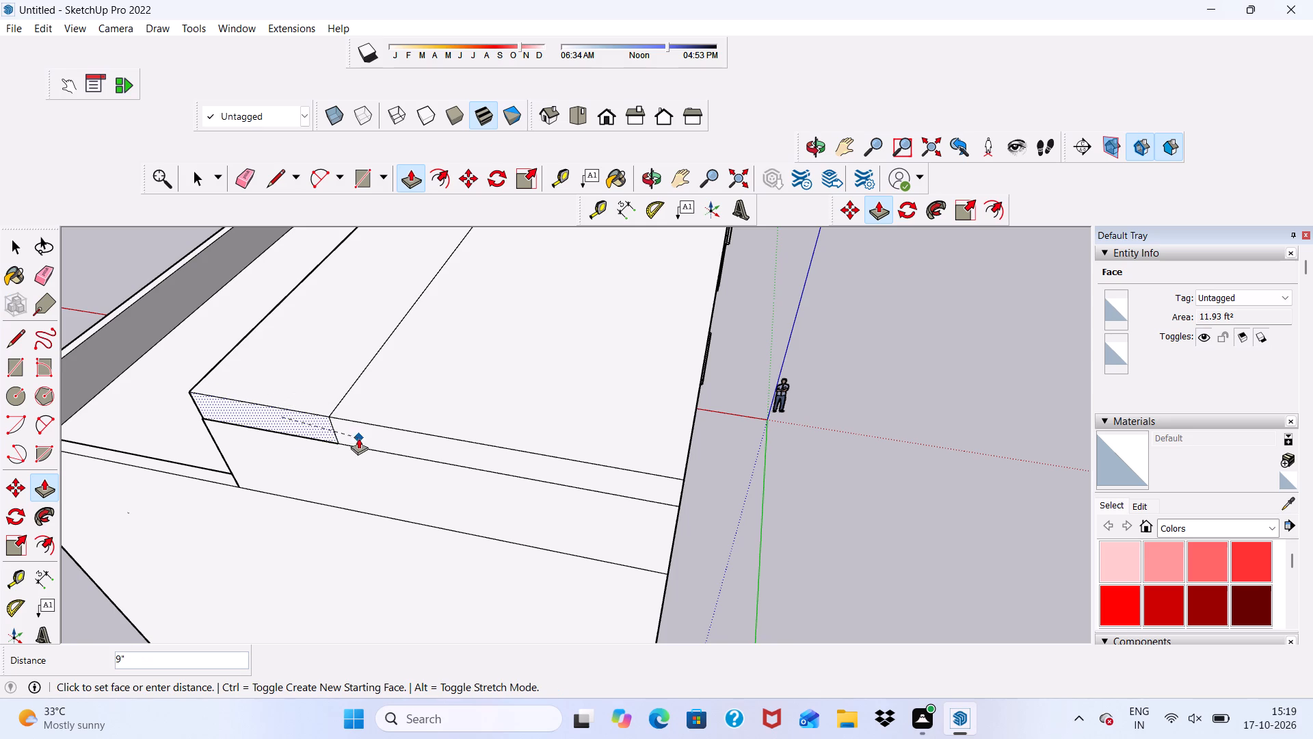
{"action": "left_click", "coordinate": [360, 437]}
Raise the larger balcony-side face of the roof slab by 5'.
{"action": "scroll", "coordinate": [373, 432], "scroll_direction": "down", "scroll_amount": 8}
{"action": "middle_click_drag", "start_coordinate": [654, 562], "coordinate": [401, 420]}
{"action": "middle_click_drag", "start_coordinate": [429, 383], "coordinate": [303, 415]}
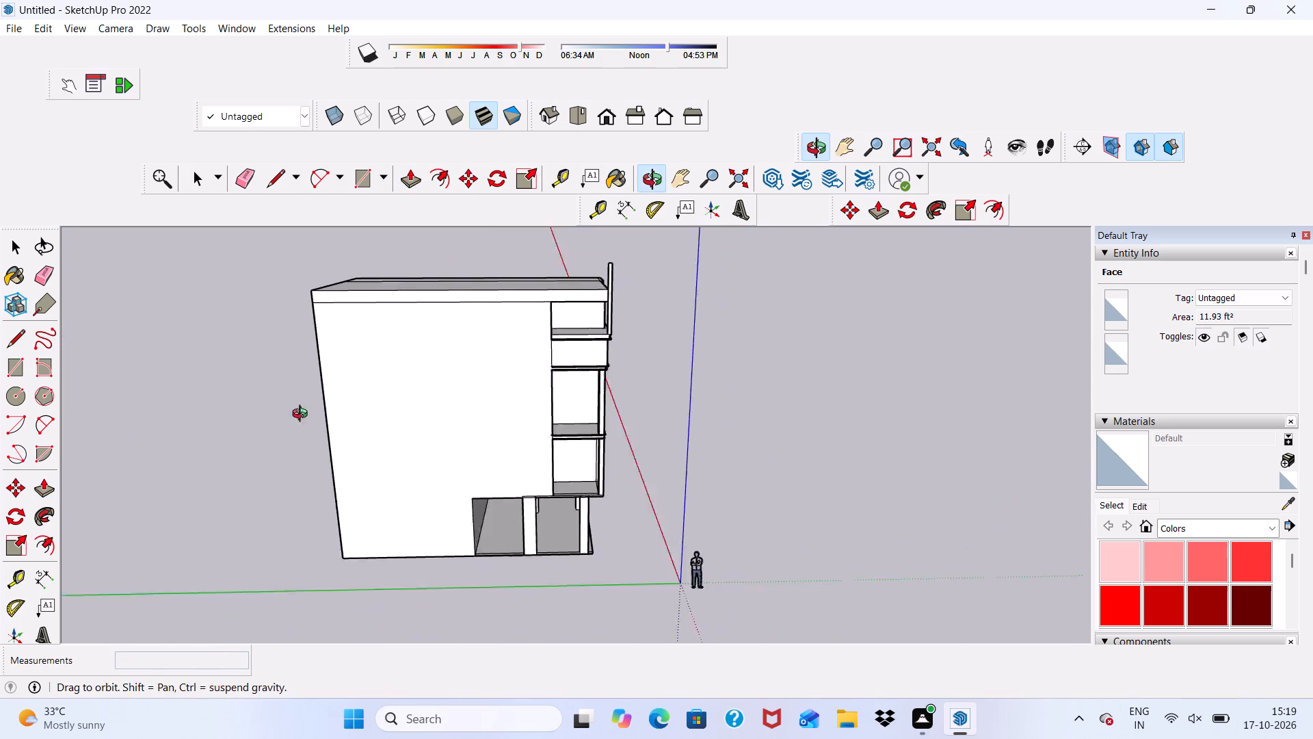
{"action": "middle_click_drag", "start_coordinate": [303, 415], "coordinate": [239, 435]}
{"action": "scroll", "coordinate": [478, 439], "scroll_direction": "up", "scroll_amount": 5}
{"action": "scroll", "coordinate": [584, 352], "scroll_direction": "down", "scroll_amount": 8}
{"action": "middle_click_drag", "start_coordinate": [596, 506], "coordinate": [280, 526]}
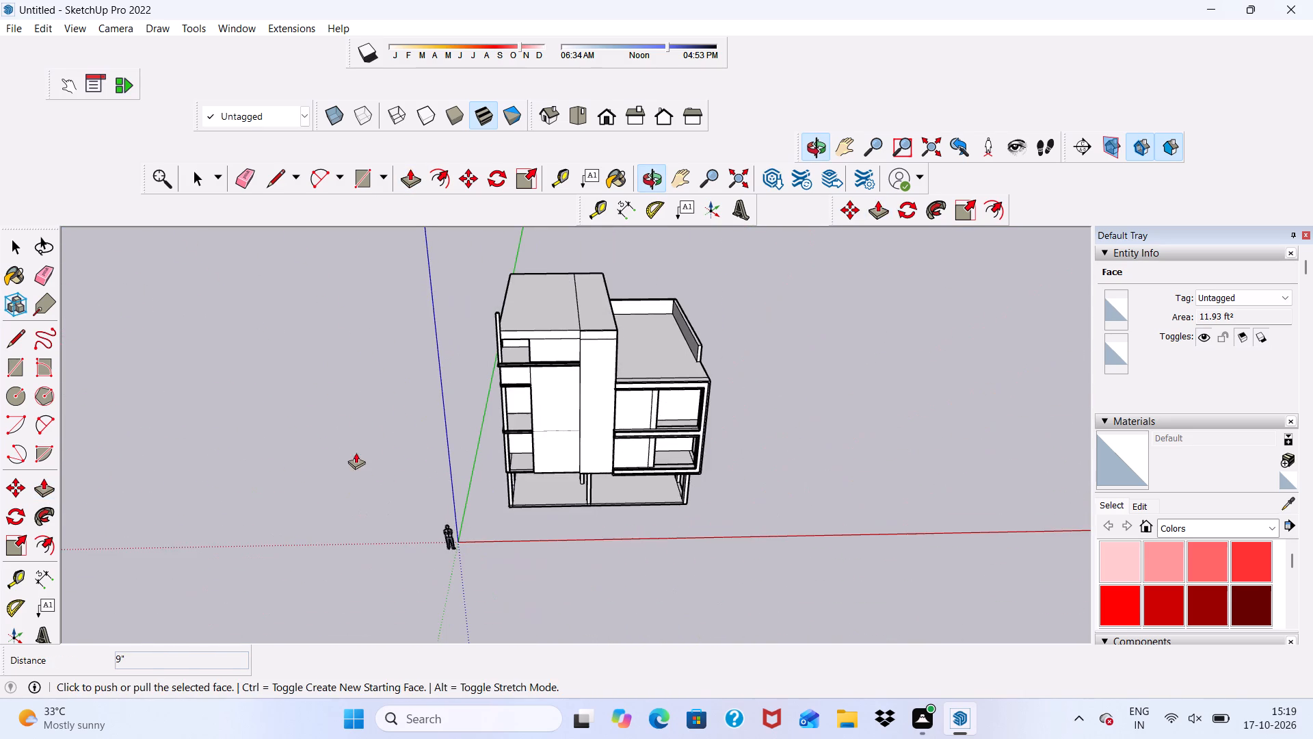
{"action": "scroll", "coordinate": [640, 285], "scroll_direction": "up", "scroll_amount": 6}
{"action": "scroll", "coordinate": [593, 324], "scroll_direction": "up", "scroll_amount": 6}
{"action": "key", "text": "space"}
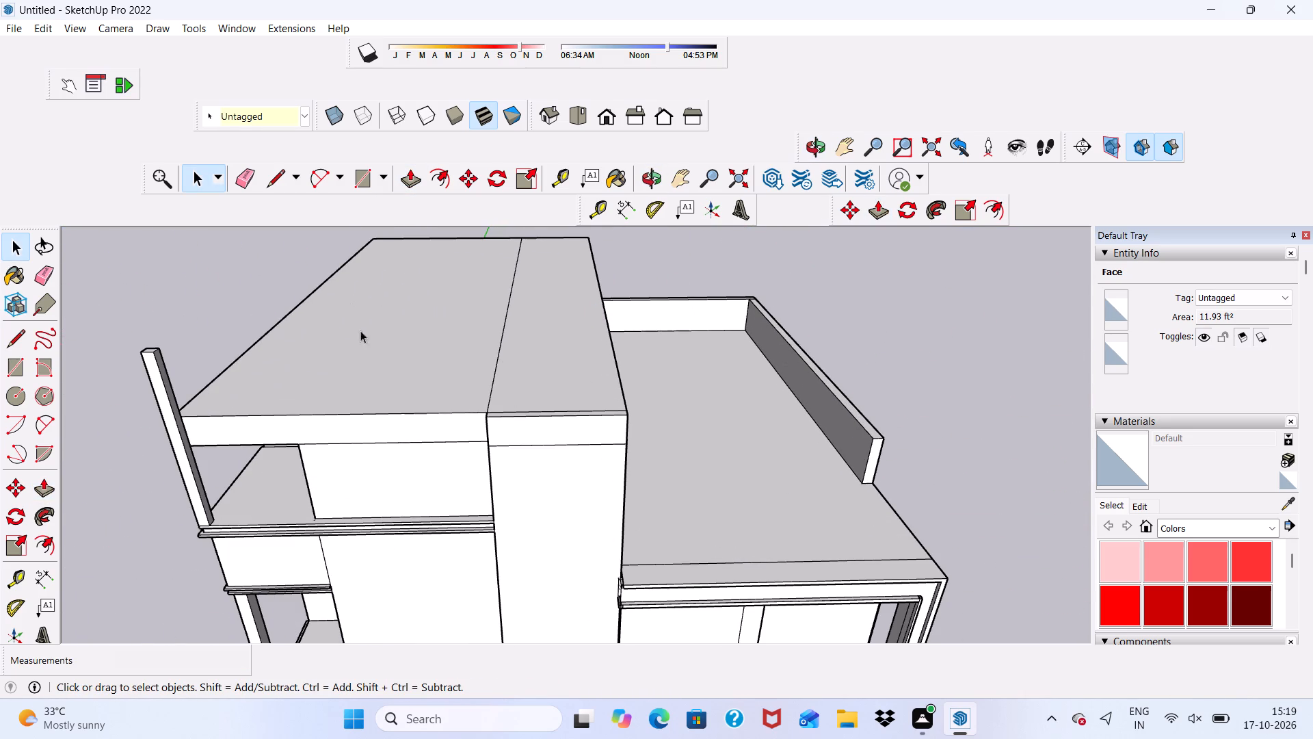
{"action": "left_click", "coordinate": [365, 339]}
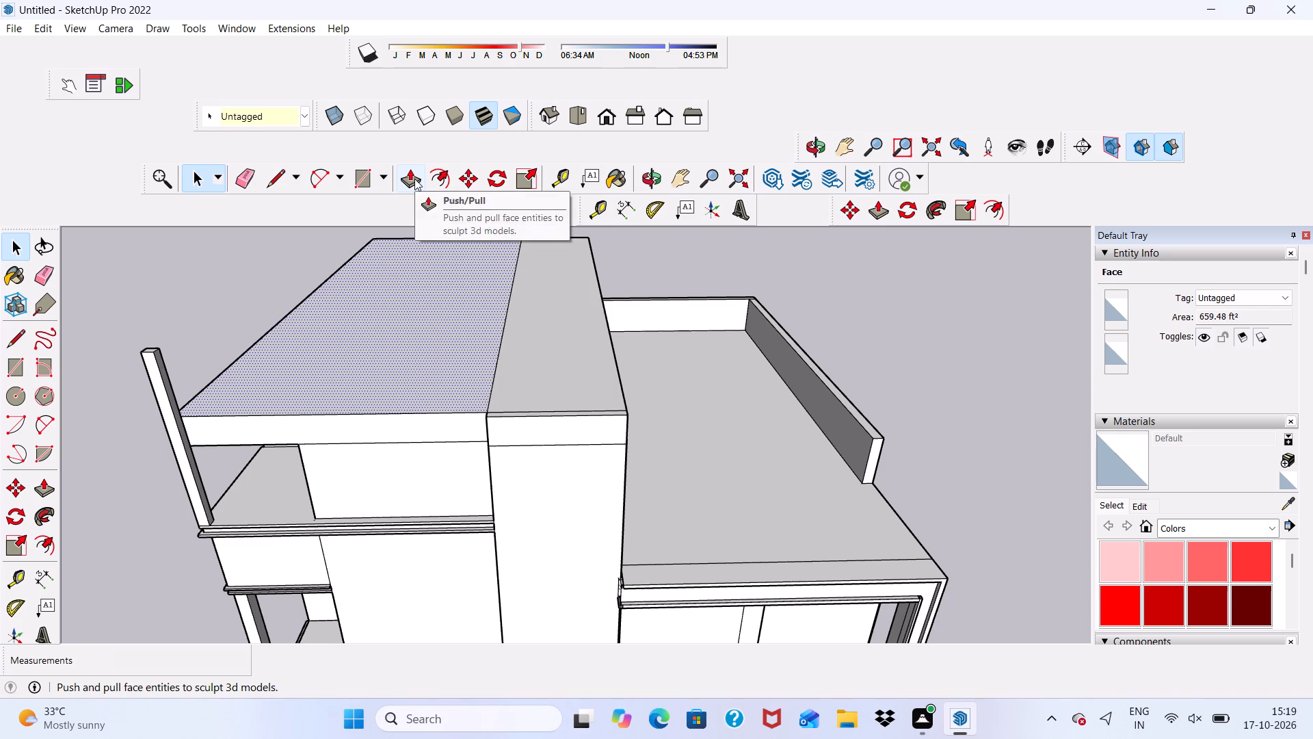
{"action": "left_click", "coordinate": [414, 179]}
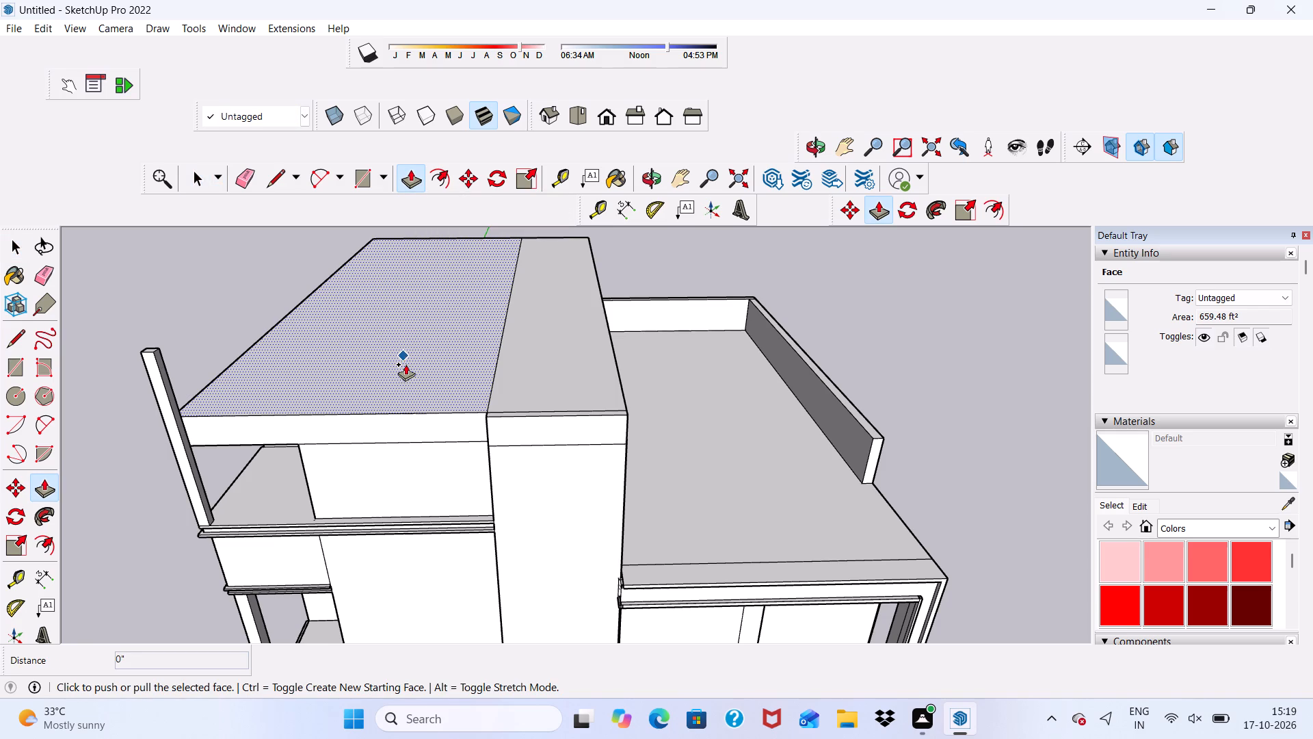
{"action": "left_click", "coordinate": [407, 368]}
{"action": "scroll", "coordinate": [445, 260], "scroll_direction": "down", "scroll_amount": 4}
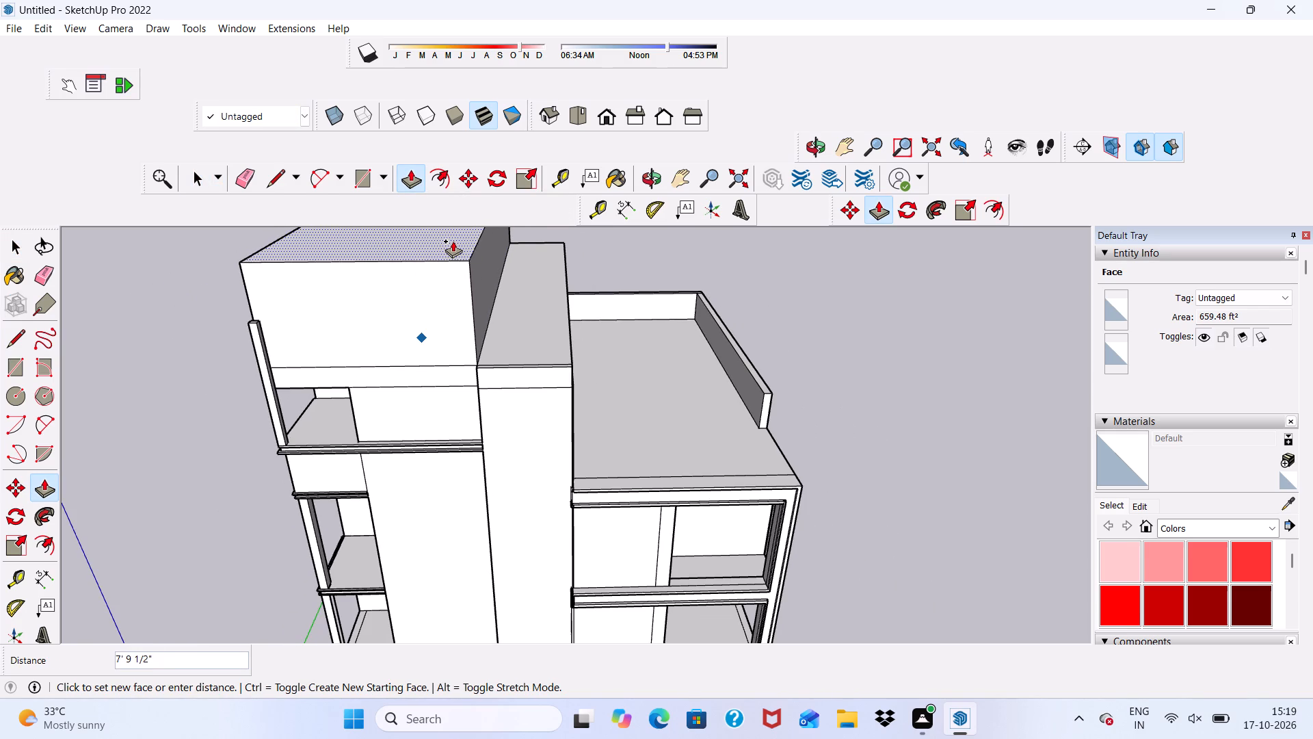
{"action": "type", "text": "5'"}
{"action": "key", "text": "Return"}
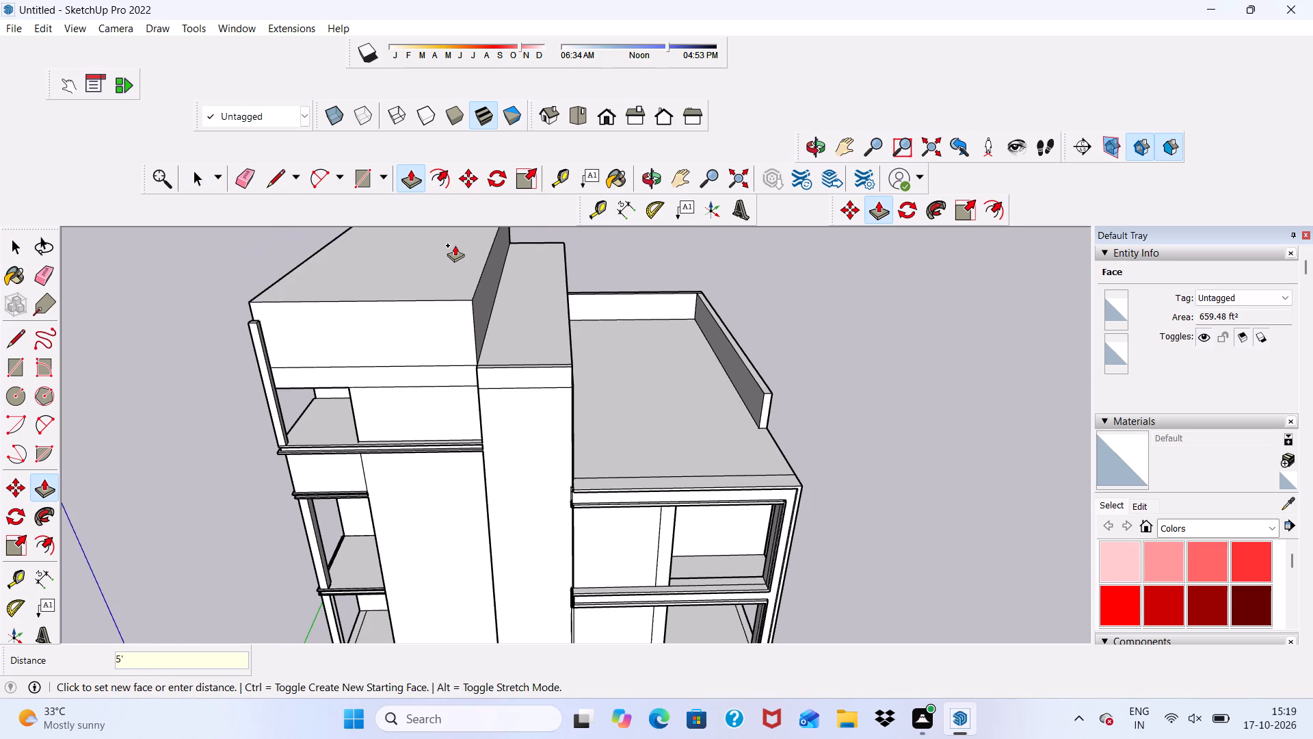
Extend the side face of the 5' raised roof mass across the narrow roof strip to its terrace-side edge.
{"action": "middle_click_drag", "start_coordinate": [470, 312], "coordinate": [358, 300]}
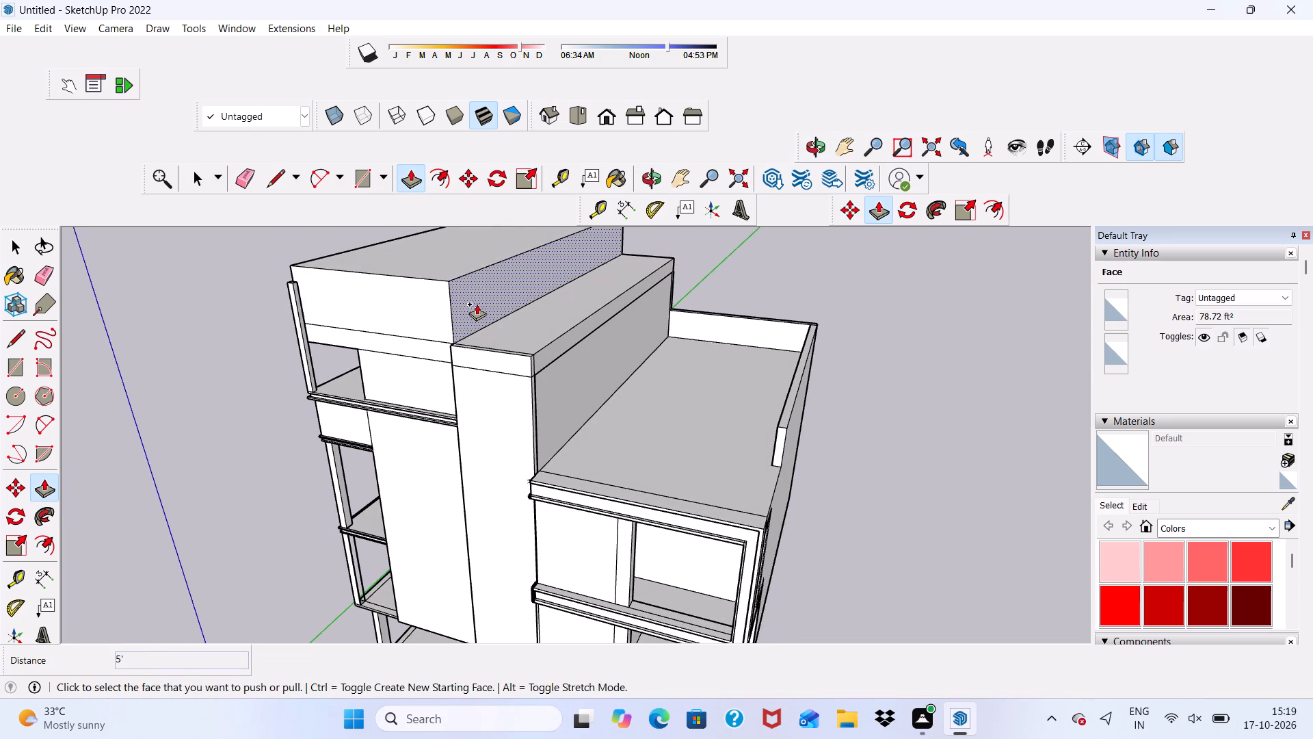
{"action": "left_click", "coordinate": [473, 302]}
{"action": "left_click", "coordinate": [537, 363]}
{"action": "scroll", "coordinate": [513, 375], "scroll_direction": "down", "scroll_amount": 1}
{"action": "middle_click_drag", "start_coordinate": [513, 375], "coordinate": [511, 361]}
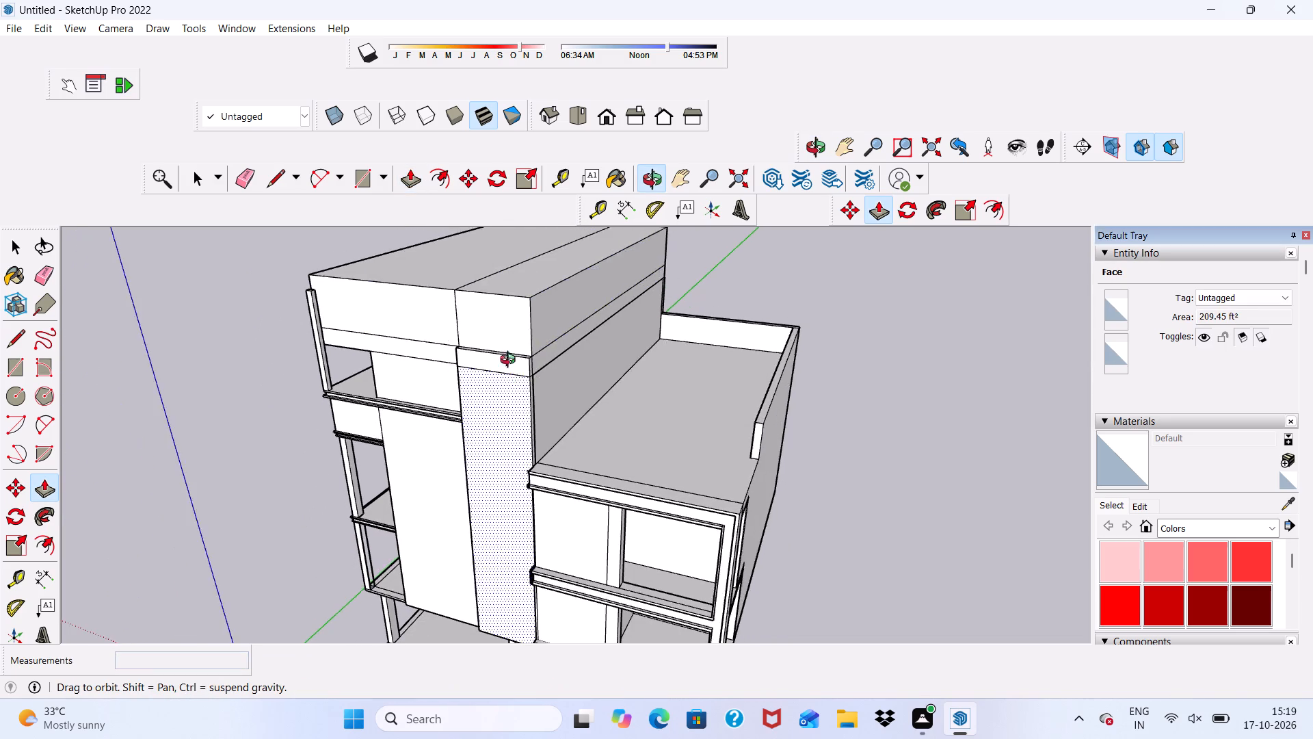
Push the top face of the balcony's corner column down about 5' 3 3/4" to the underside of the roof mass.
{"action": "middle_click_drag", "start_coordinate": [511, 361], "coordinate": [661, 252]}
{"action": "key", "text": "space"}
{"action": "scroll", "coordinate": [301, 274], "scroll_direction": "up", "scroll_amount": 3}
{"action": "scroll", "coordinate": [351, 285], "scroll_direction": "down", "scroll_amount": 3}
{"action": "middle_click_drag", "start_coordinate": [448, 300], "coordinate": [451, 300]}
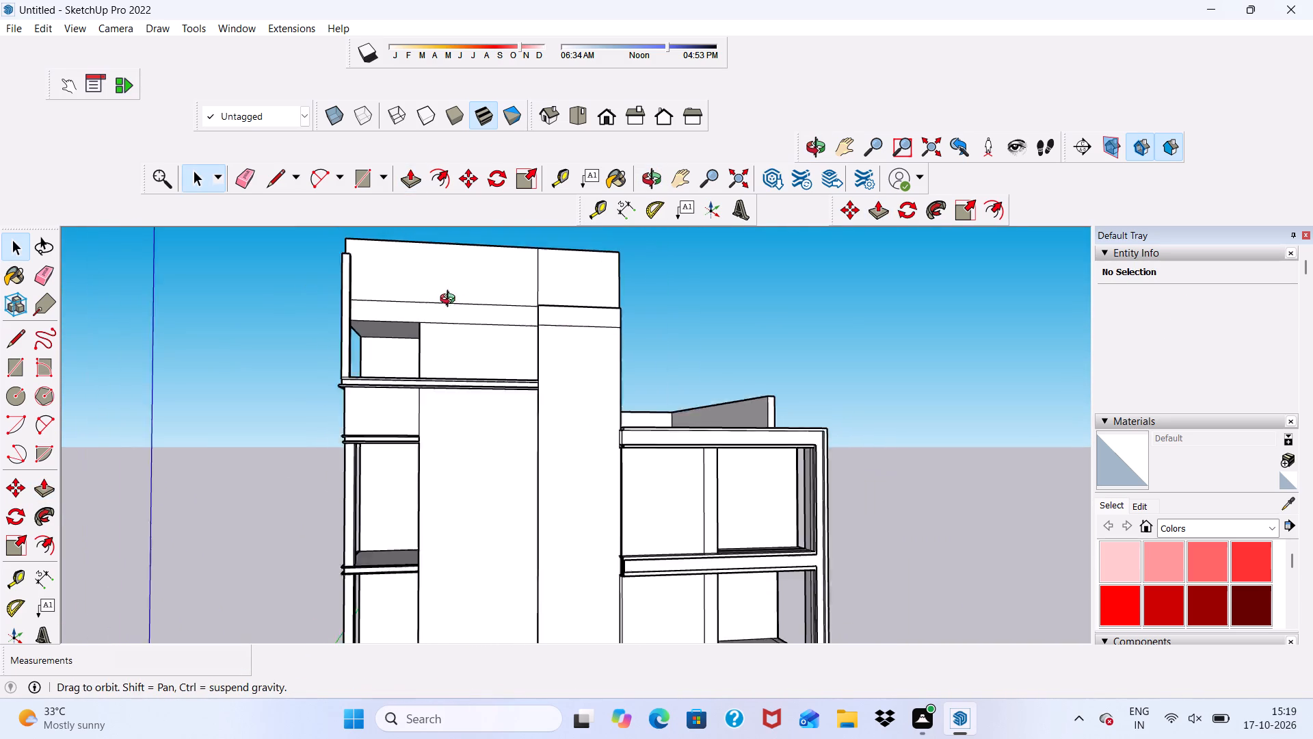
{"action": "middle_click_drag", "start_coordinate": [451, 300], "coordinate": [400, 388]}
{"action": "scroll", "coordinate": [316, 246], "scroll_direction": "up", "scroll_amount": 5}
{"action": "middle_click_drag", "start_coordinate": [326, 267], "coordinate": [330, 268]}
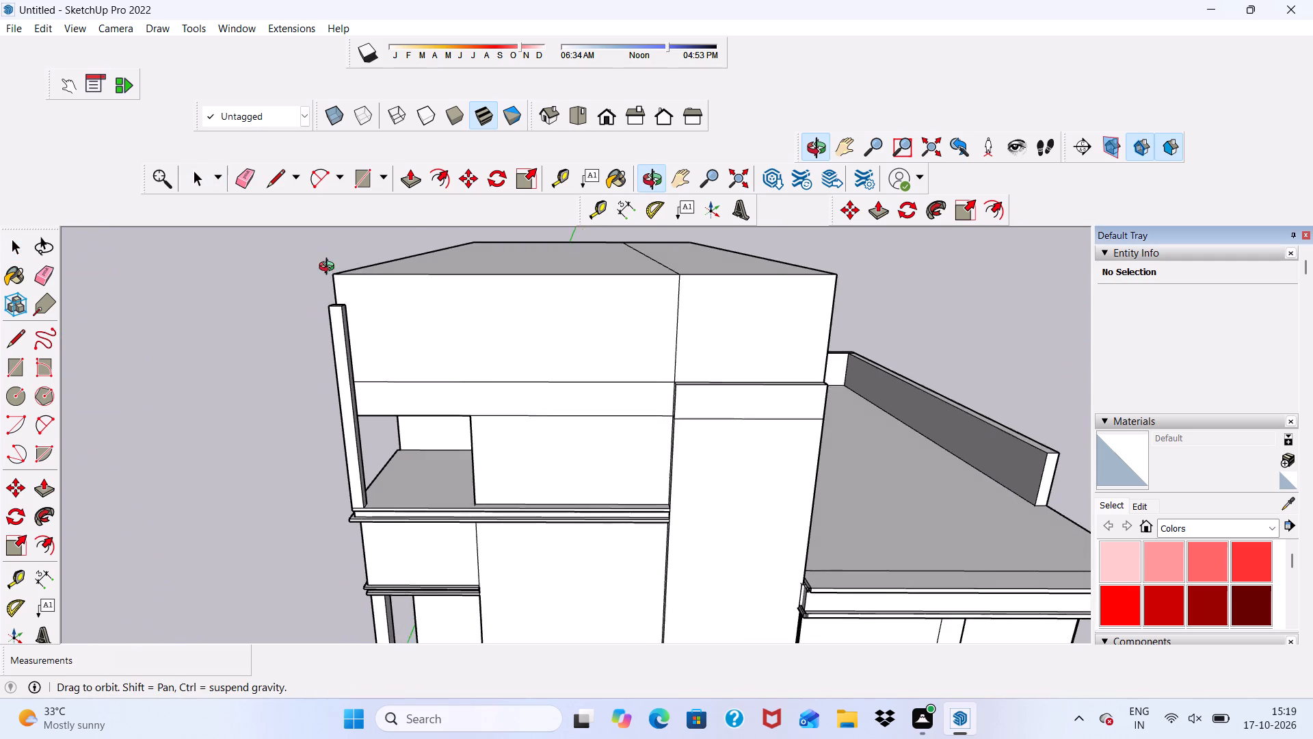
{"action": "middle_click_drag", "start_coordinate": [330, 268], "coordinate": [315, 161]}
{"action": "scroll", "coordinate": [393, 338], "scroll_direction": "up", "scroll_amount": 3}
{"action": "scroll", "coordinate": [379, 328], "scroll_direction": "down", "scroll_amount": 1}
{"action": "middle_click_drag", "start_coordinate": [377, 325], "coordinate": [355, 393]}
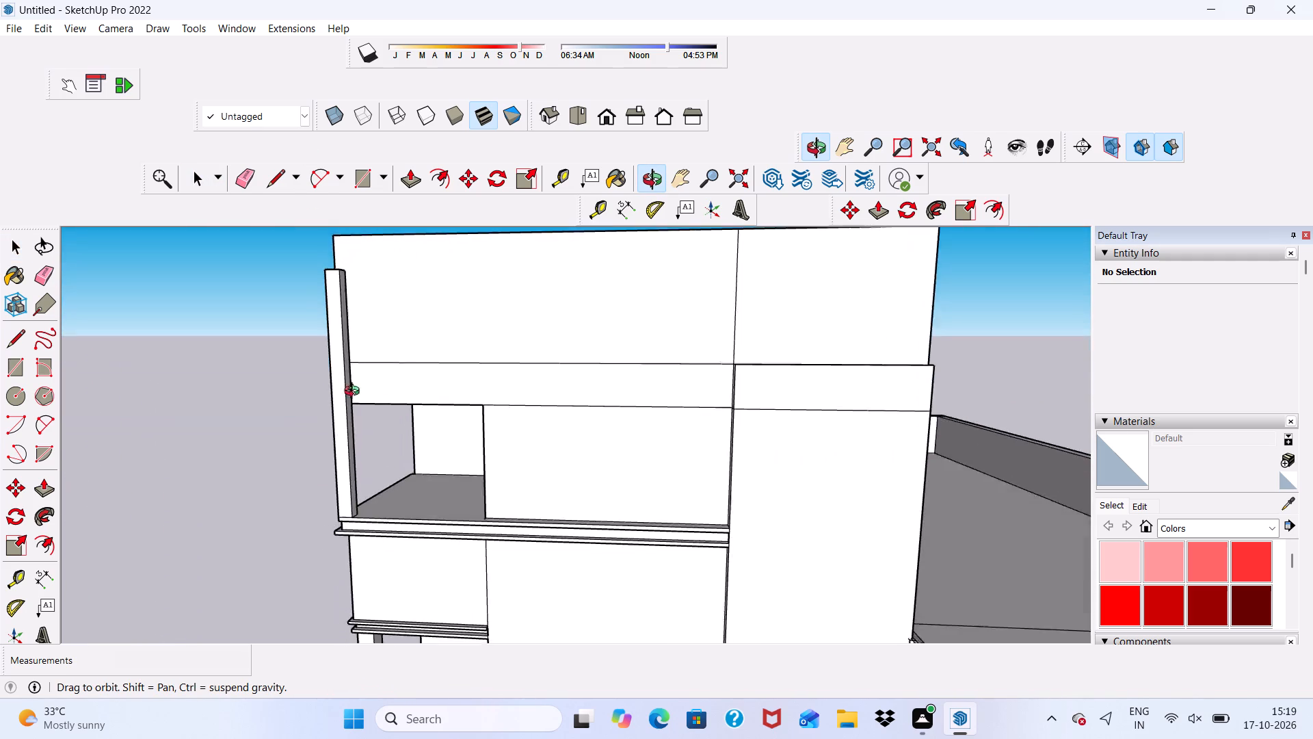
{"action": "middle_click_drag", "start_coordinate": [355, 393], "coordinate": [207, 447]}
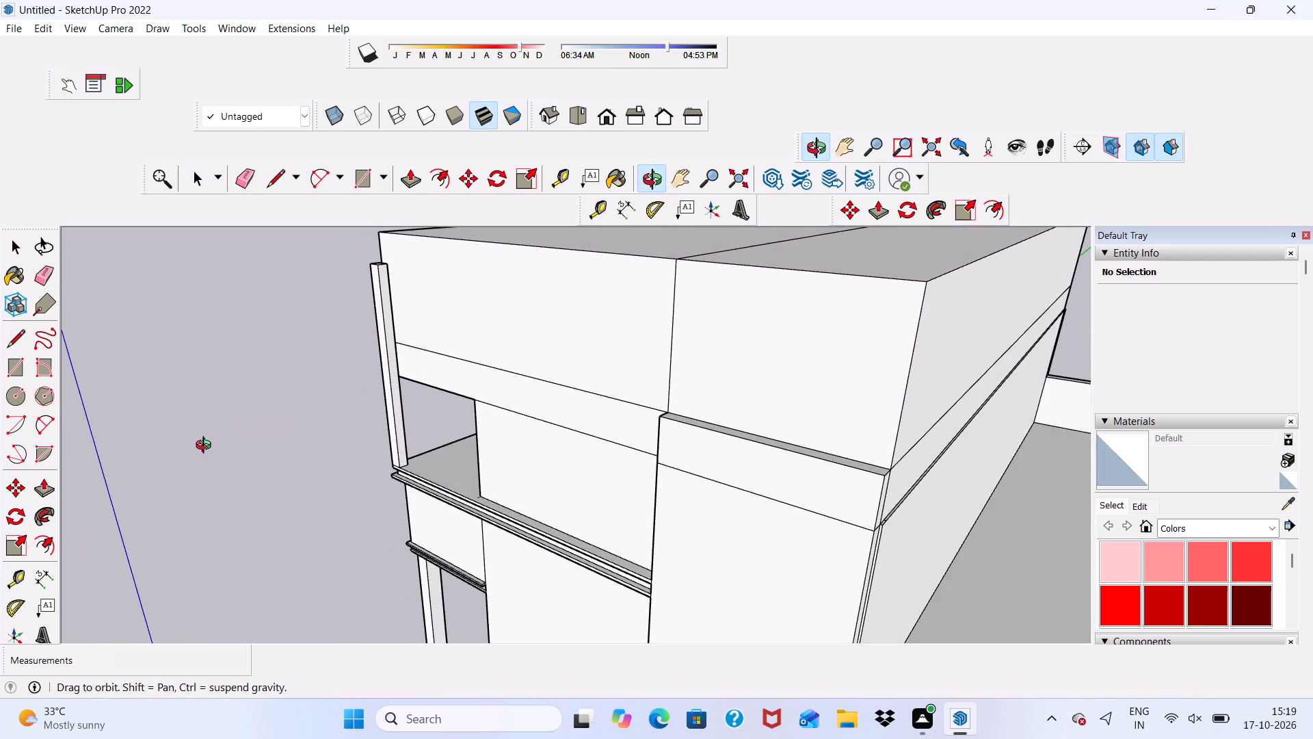
{"action": "middle_click_drag", "start_coordinate": [207, 447], "coordinate": [433, 304]}
{"action": "scroll", "coordinate": [463, 296], "scroll_direction": "down", "scroll_amount": 5}
{"action": "middle_click_drag", "start_coordinate": [488, 304], "coordinate": [438, 311]}
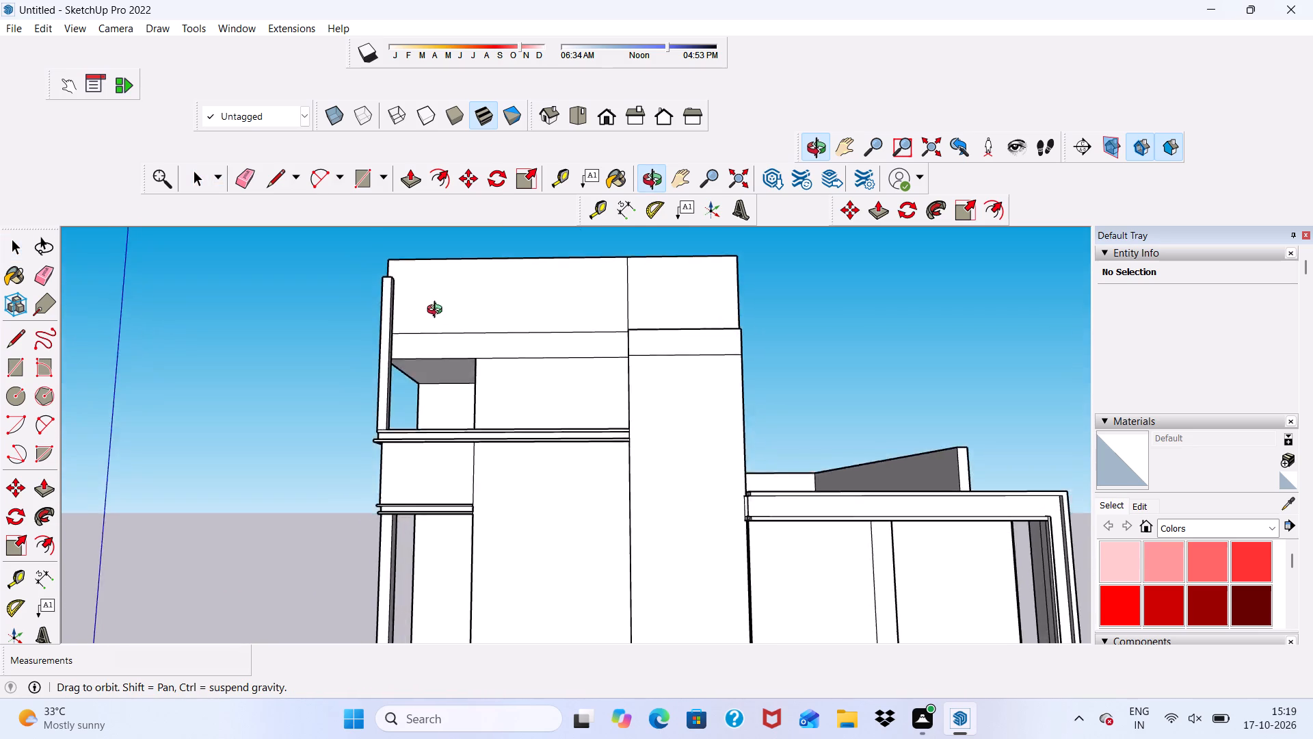
{"action": "middle_click_drag", "start_coordinate": [438, 311], "coordinate": [392, 374]}
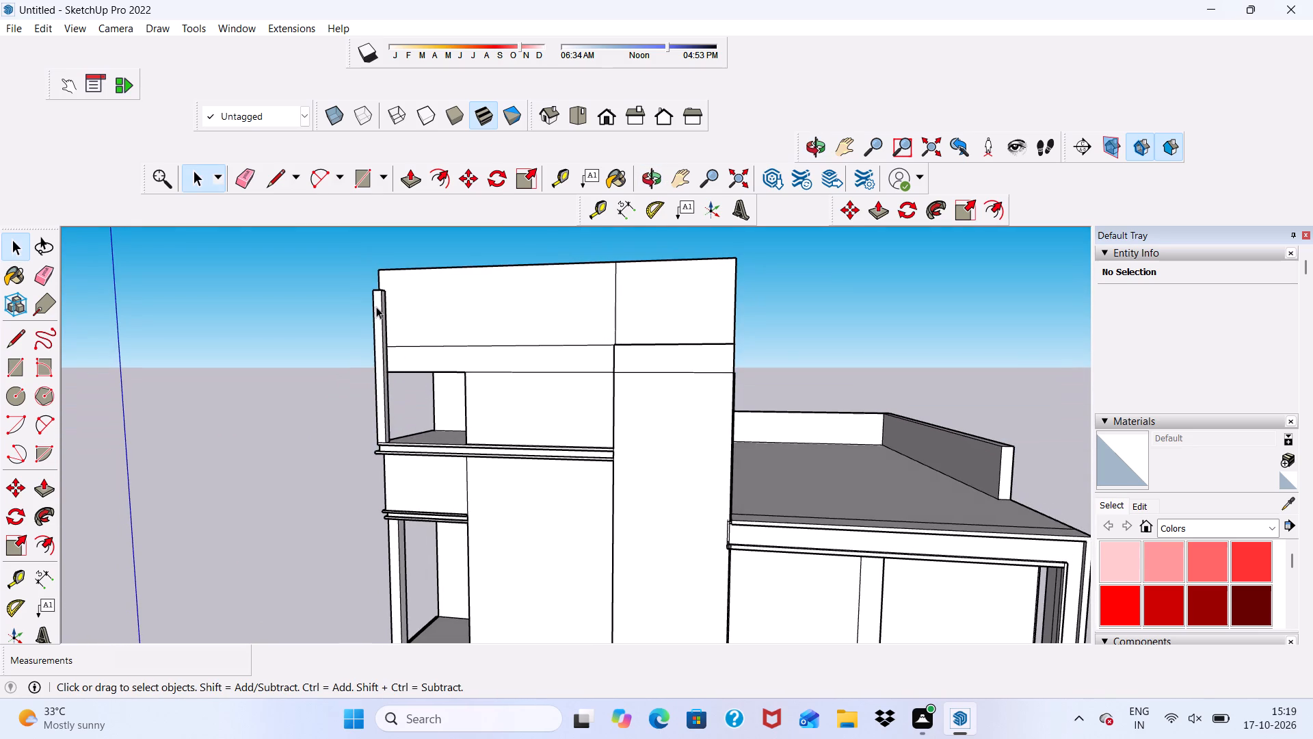
{"action": "scroll", "coordinate": [369, 281], "scroll_direction": "up", "scroll_amount": 4}
{"action": "scroll", "coordinate": [370, 287], "scroll_direction": "down", "scroll_amount": 1}
{"action": "middle_click_drag", "start_coordinate": [372, 288], "coordinate": [286, 443]}
{"action": "scroll", "coordinate": [361, 313], "scroll_direction": "up", "scroll_amount": 4}
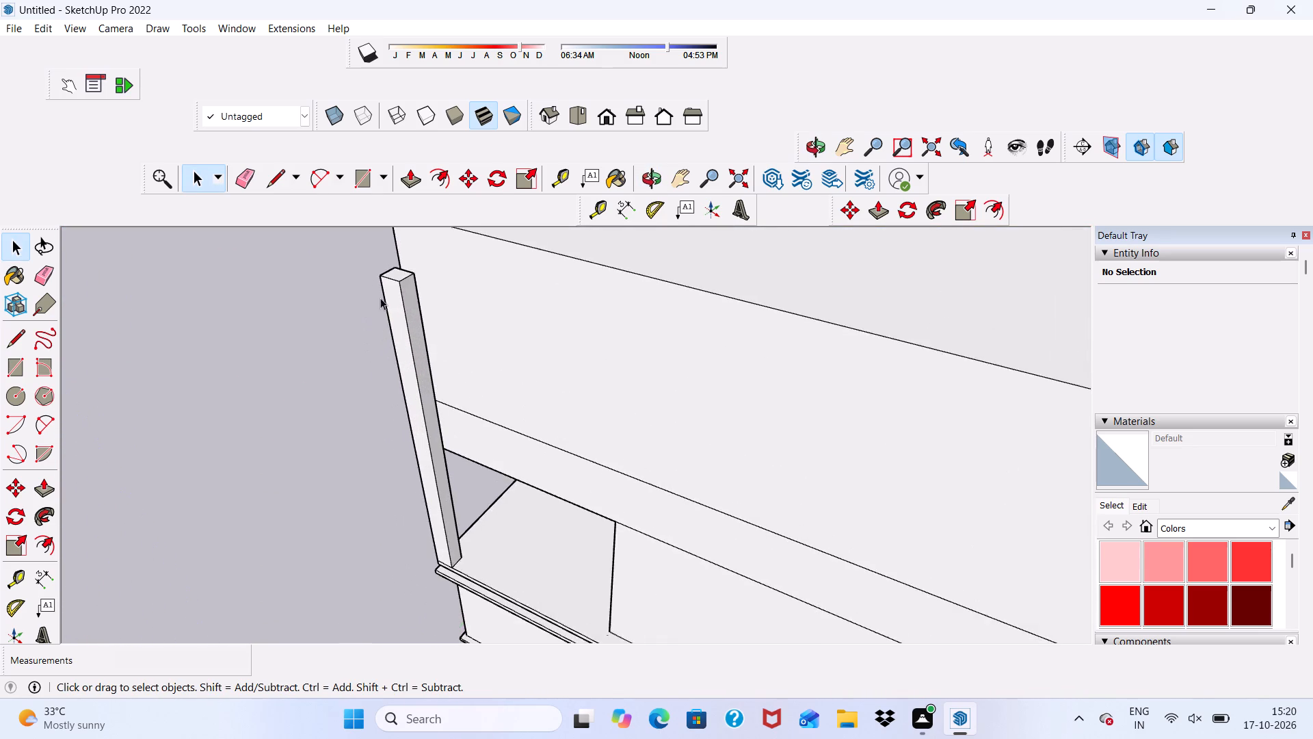
{"action": "scroll", "coordinate": [400, 285], "scroll_direction": "up", "scroll_amount": 5}
{"action": "left_click", "coordinate": [389, 265]}
{"action": "left_click", "coordinate": [388, 265]}
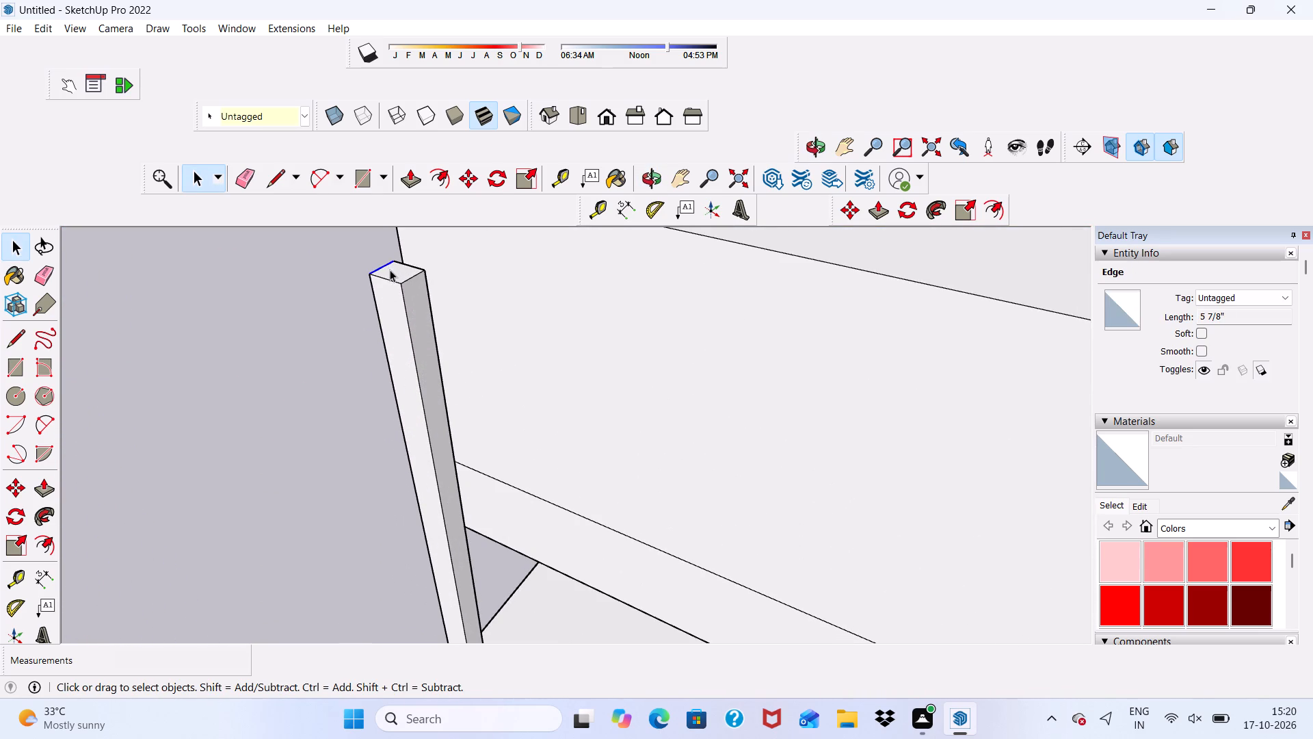
{"action": "left_click", "coordinate": [393, 272]}
{"action": "left_click", "coordinate": [405, 174]}
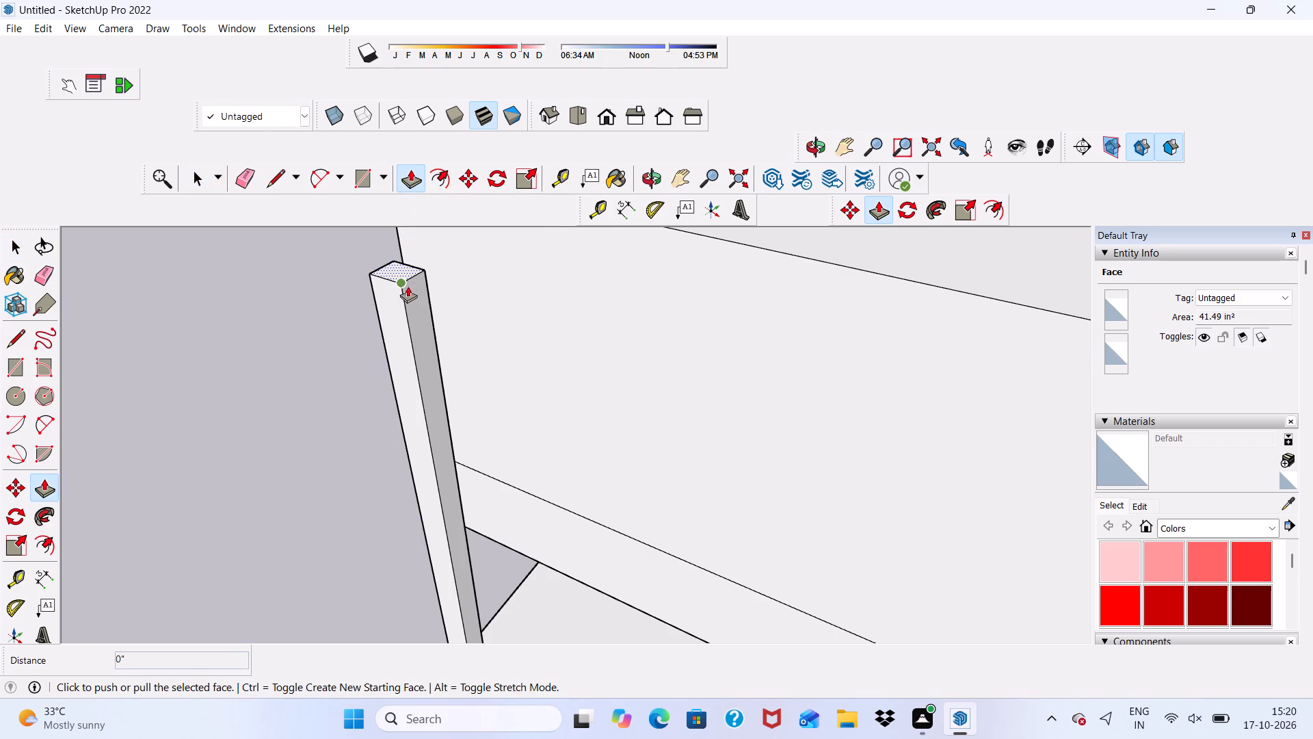
{"action": "left_click", "coordinate": [401, 268]}
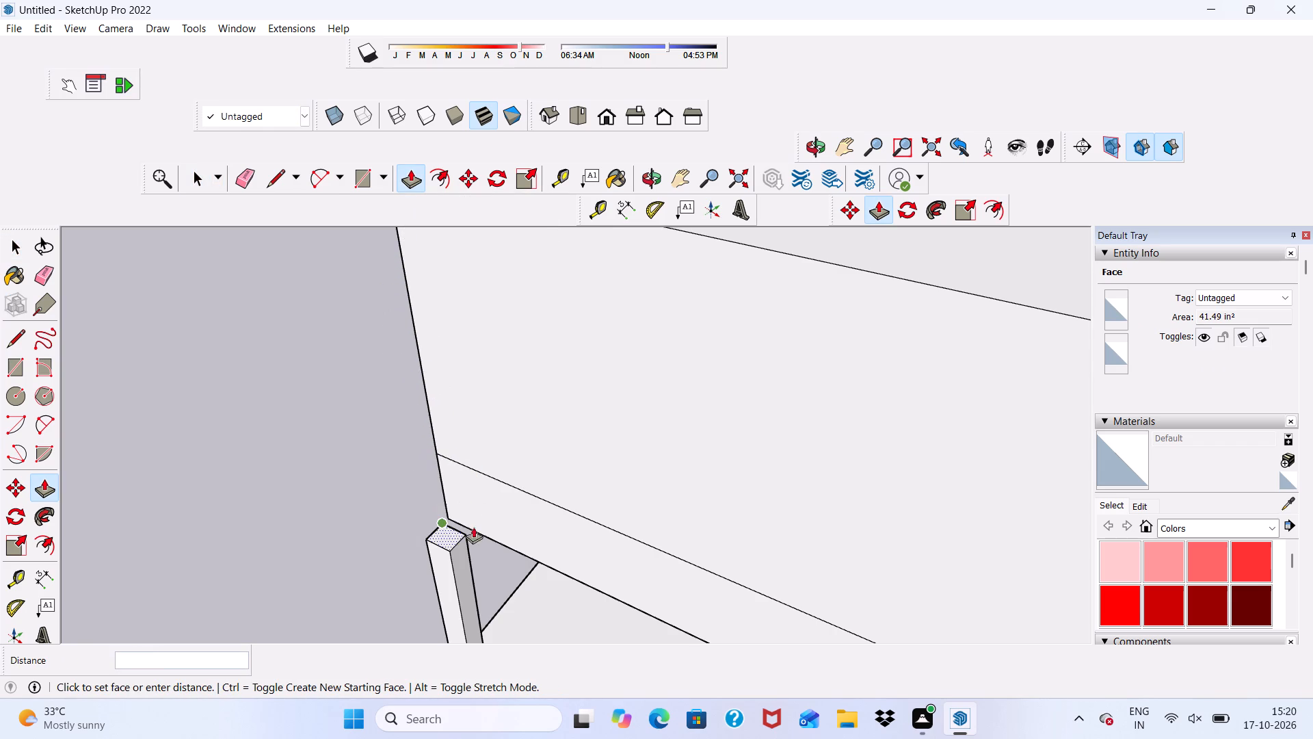
{"action": "left_click", "coordinate": [486, 534]}
{"action": "scroll", "coordinate": [463, 514], "scroll_direction": "down", "scroll_amount": 2}
{"action": "middle_click_drag", "start_coordinate": [463, 514], "coordinate": [601, 408]}
{"action": "scroll", "coordinate": [615, 416], "scroll_direction": "down", "scroll_amount": 3}
{"action": "middle_click_drag", "start_coordinate": [615, 397], "coordinate": [769, 317]}
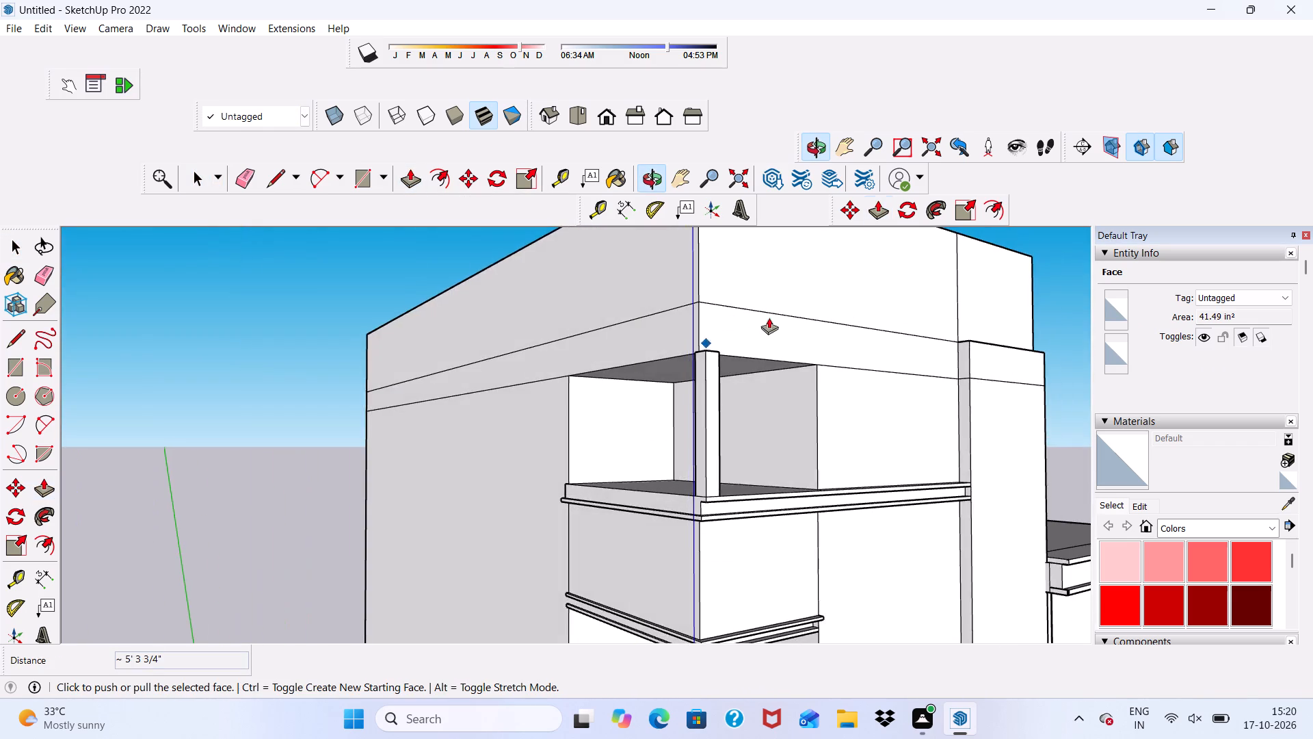
{"action": "scroll", "coordinate": [592, 306], "scroll_direction": "down", "scroll_amount": 4}
{"action": "middle_click_drag", "start_coordinate": [716, 306], "coordinate": [651, 359]}
{"action": "key", "text": "space"}
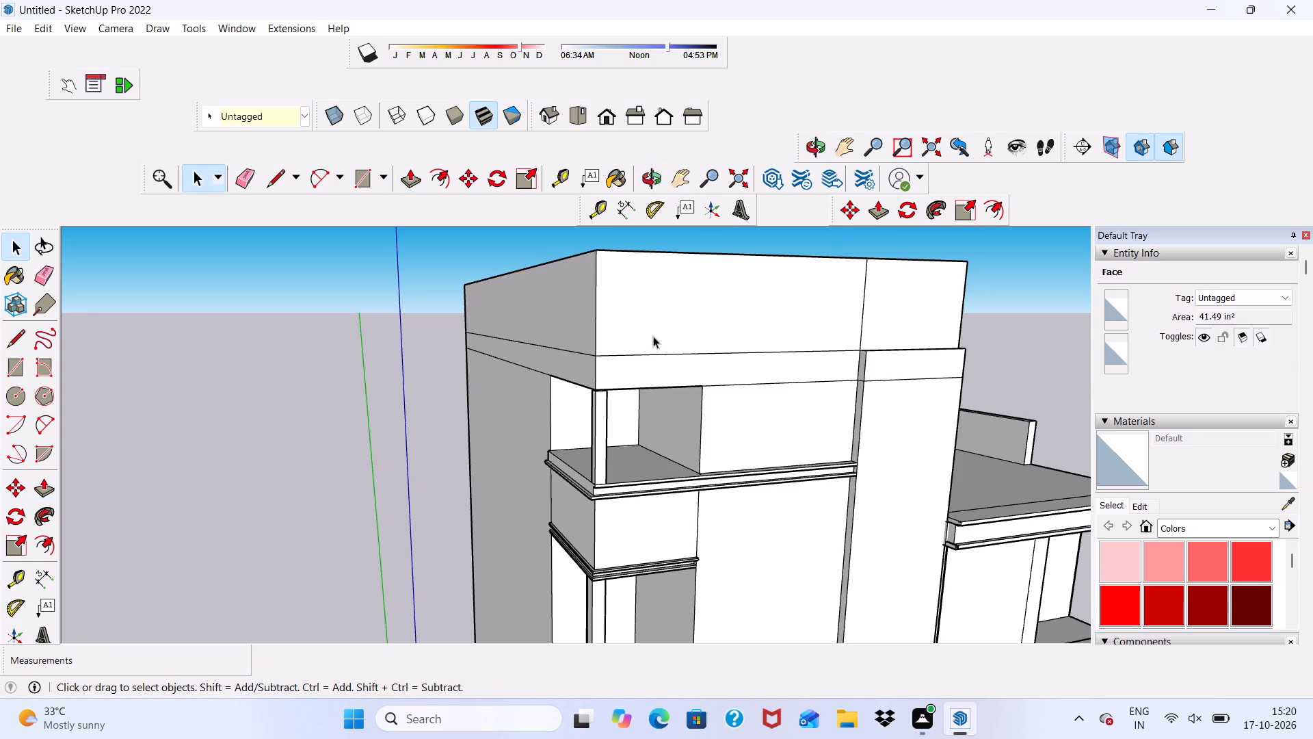
Widen the top balcony's corner column by pulling its inner side face about 1' into the opening.
{"action": "scroll", "coordinate": [653, 336], "scroll_direction": "down", "scroll_amount": 5}
{"action": "key", "text": "space"}
{"action": "middle_click_drag", "start_coordinate": [646, 339], "coordinate": [603, 375]}
{"action": "scroll", "coordinate": [600, 414], "scroll_direction": "up", "scroll_amount": 10}
{"action": "scroll", "coordinate": [598, 414], "scroll_direction": "down", "scroll_amount": 1}
{"action": "middle_click_drag", "start_coordinate": [598, 414], "coordinate": [873, 375]}
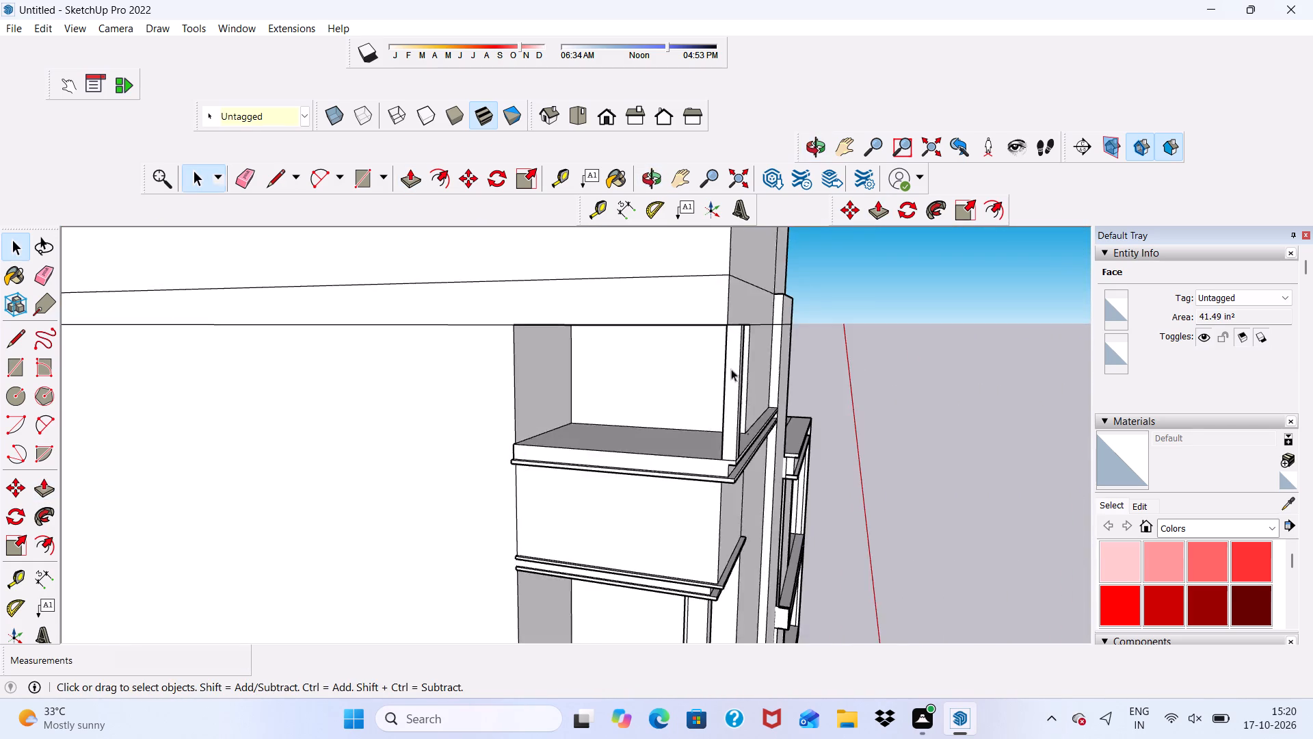
{"action": "scroll", "coordinate": [675, 367], "scroll_direction": "up", "scroll_amount": 5}
{"action": "middle_click_drag", "start_coordinate": [676, 367], "coordinate": [788, 397]}
{"action": "scroll", "coordinate": [680, 369], "scroll_direction": "down", "scroll_amount": 1}
{"action": "scroll", "coordinate": [677, 435], "scroll_direction": "down", "scroll_amount": 3}
{"action": "middle_click_drag", "start_coordinate": [705, 464], "coordinate": [710, 464]}
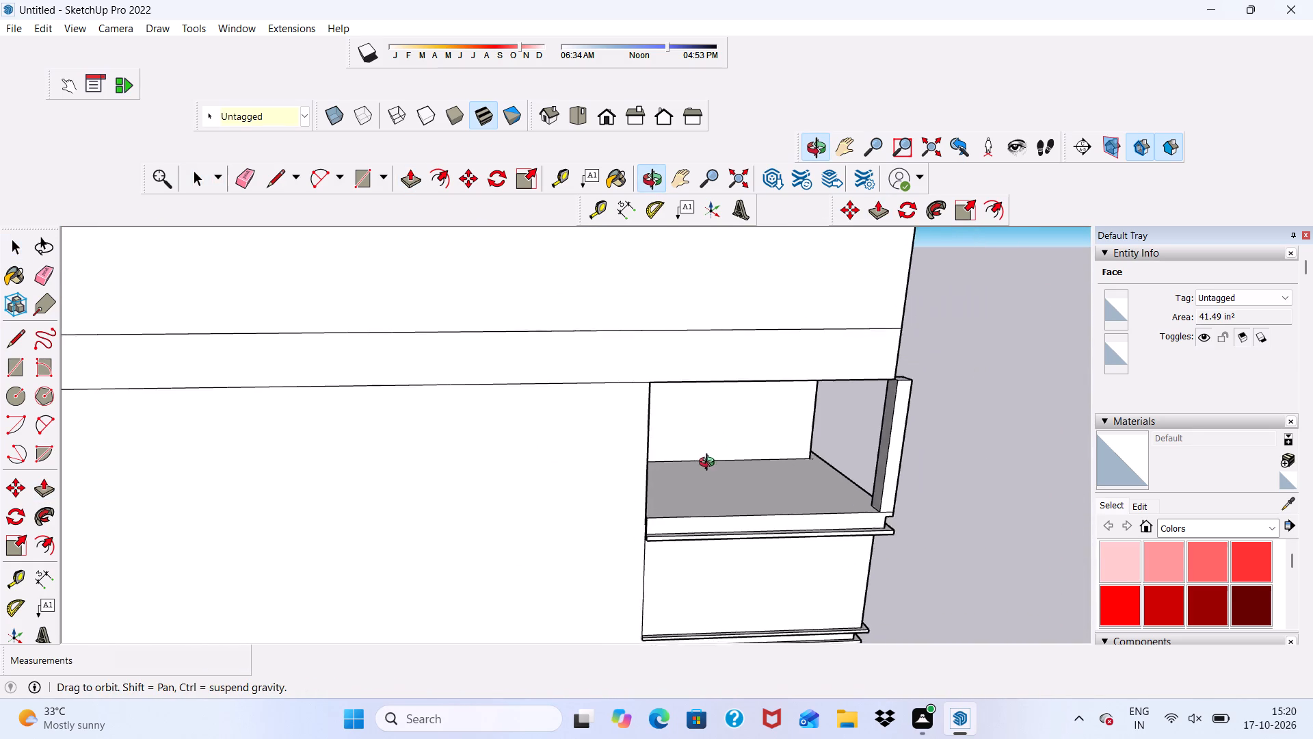
{"action": "middle_click_drag", "start_coordinate": [710, 464], "coordinate": [734, 487]}
{"action": "scroll", "coordinate": [758, 491], "scroll_direction": "up", "scroll_amount": 1}
{"action": "scroll", "coordinate": [555, 427], "scroll_direction": "down", "scroll_amount": 5}
{"action": "scroll", "coordinate": [775, 449], "scroll_direction": "up", "scroll_amount": 5}
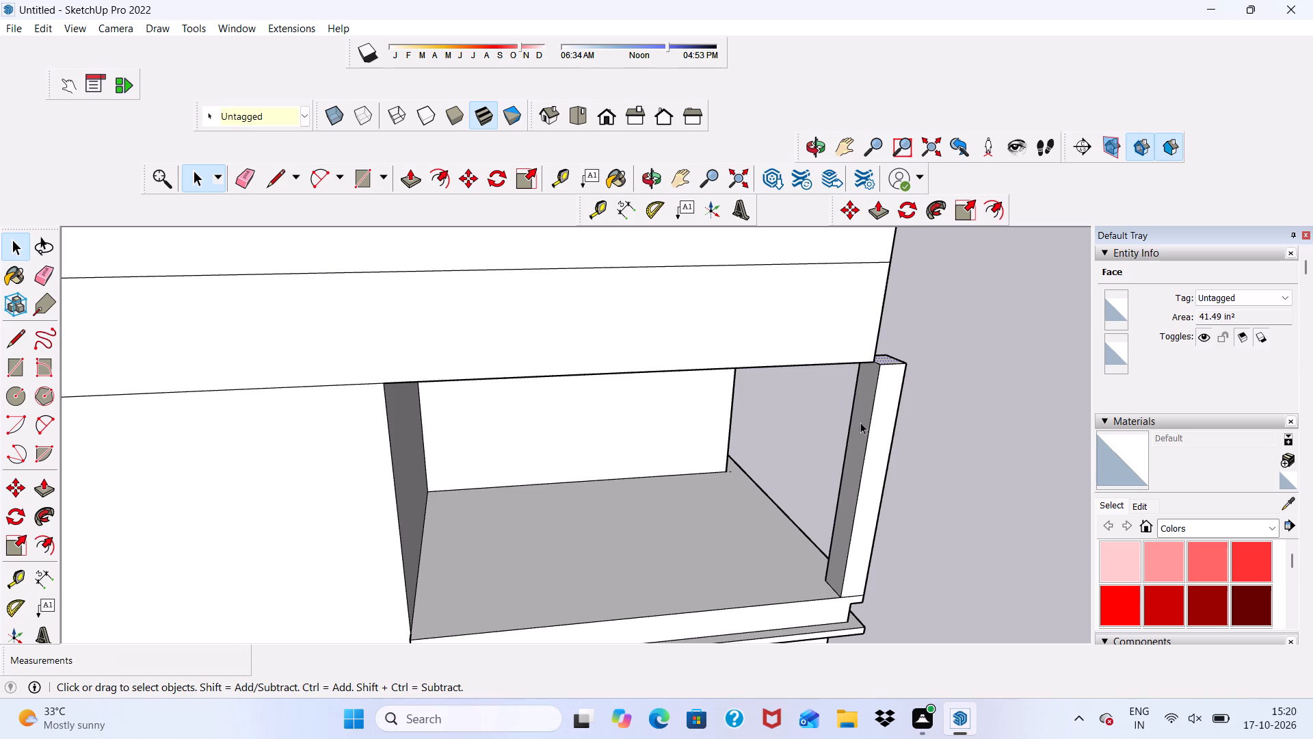
{"action": "left_click", "coordinate": [859, 421]}
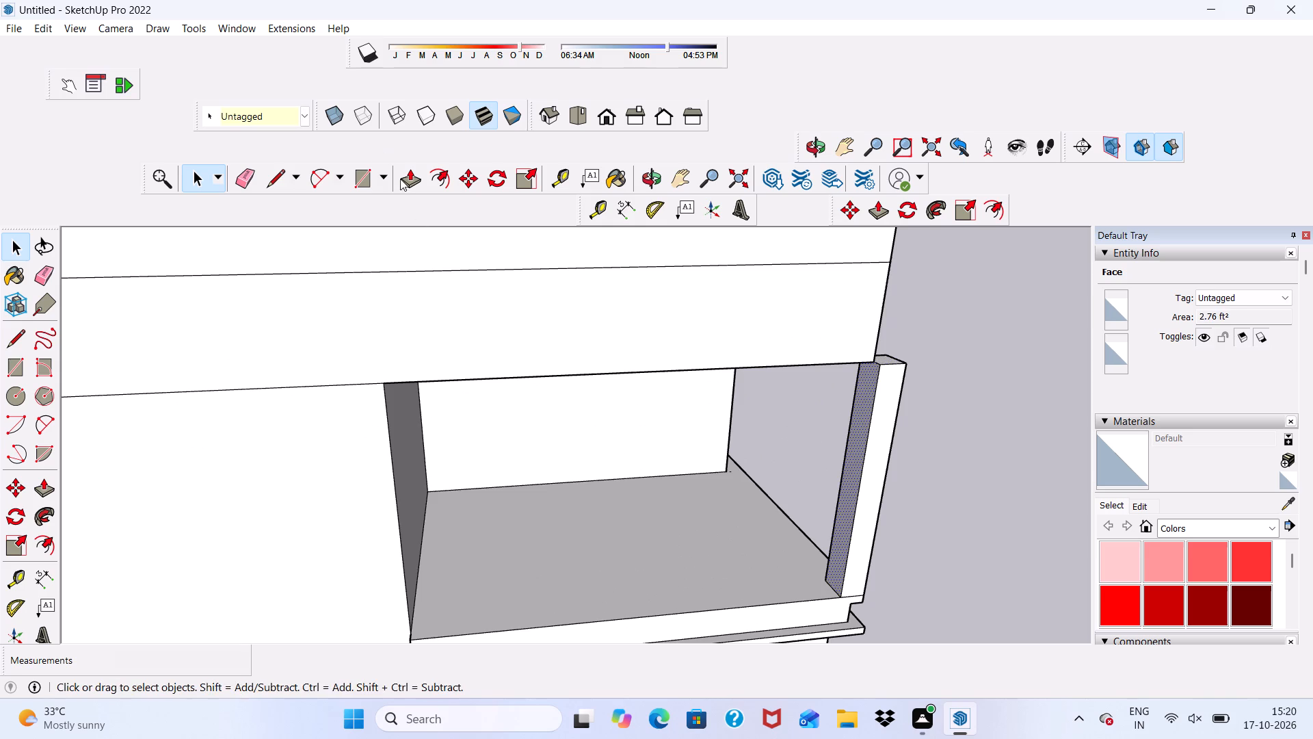
{"action": "left_click", "coordinate": [410, 179]}
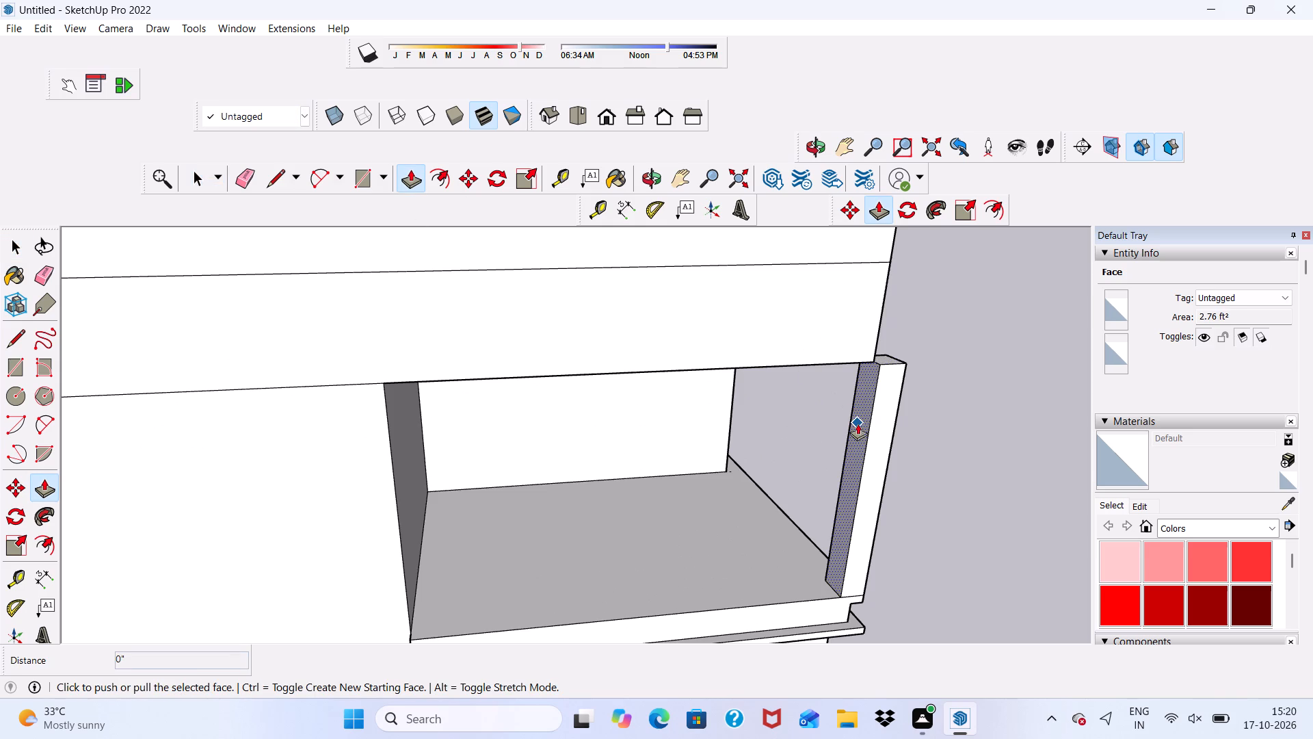
{"action": "left_click", "coordinate": [864, 416]}
{"action": "left_click", "coordinate": [810, 395]}
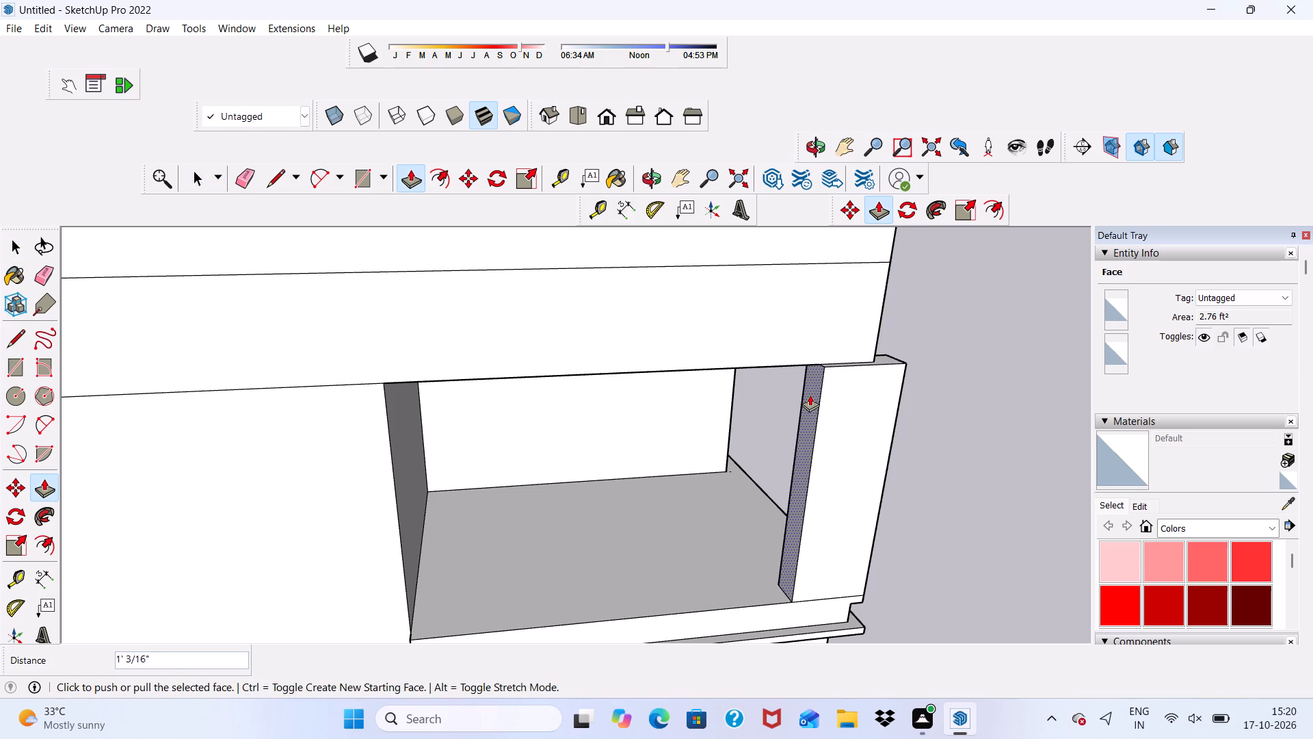
{"action": "middle_click_drag", "start_coordinate": [843, 409], "coordinate": [660, 417]}
{"action": "key", "text": "space"}
{"action": "key", "text": "space"}
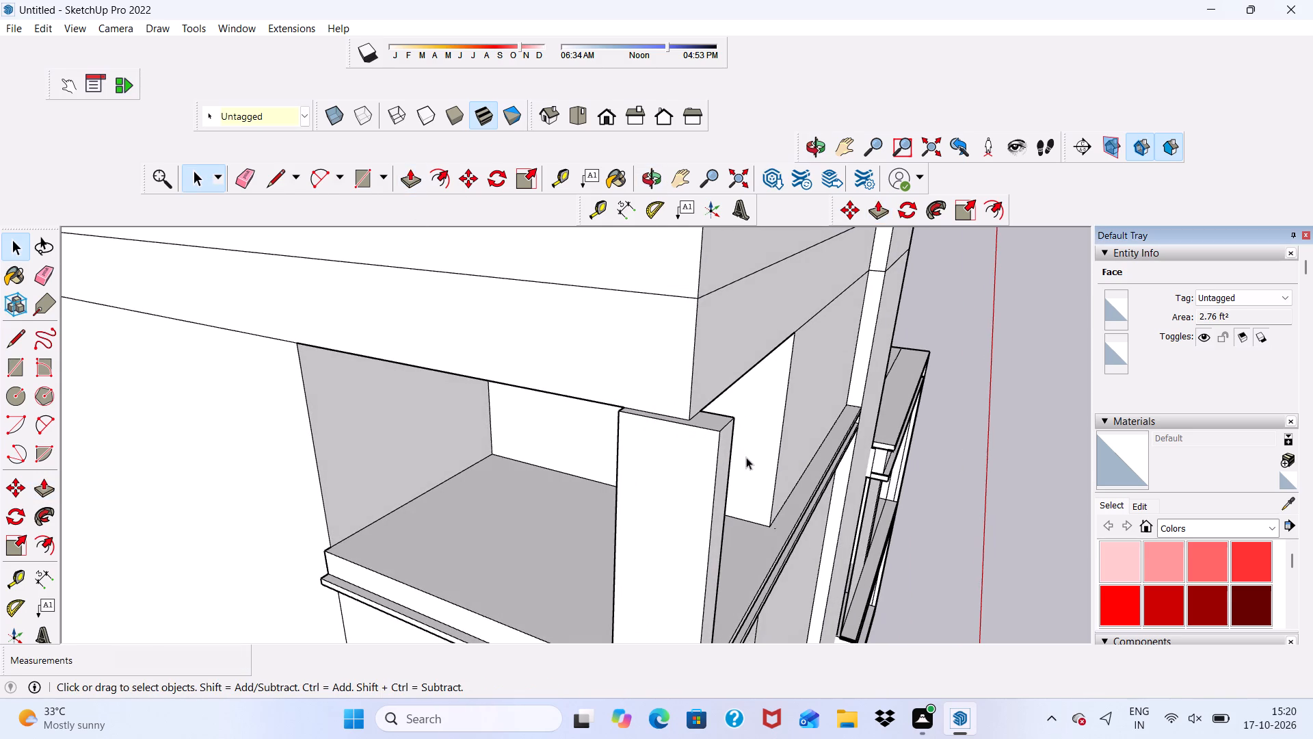
Push the narrow outer face of the widened corner column inward to line up with the roof mass's face above.
{"action": "scroll", "coordinate": [718, 465], "scroll_direction": "down", "scroll_amount": 2}
{"action": "middle_click_drag", "start_coordinate": [718, 466], "coordinate": [608, 454]}
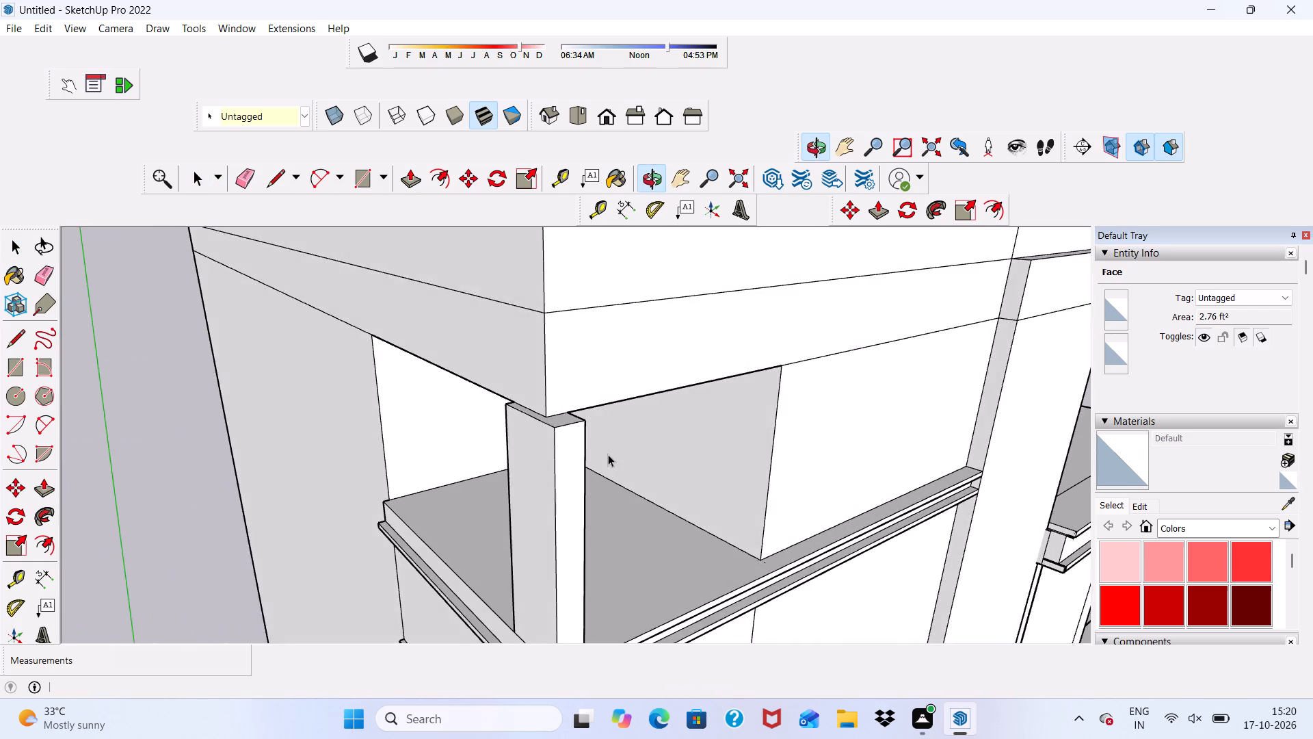
{"action": "scroll", "coordinate": [608, 454], "scroll_direction": "up", "scroll_amount": 2}
{"action": "left_click", "coordinate": [544, 462]}
{"action": "left_click", "coordinate": [416, 181]}
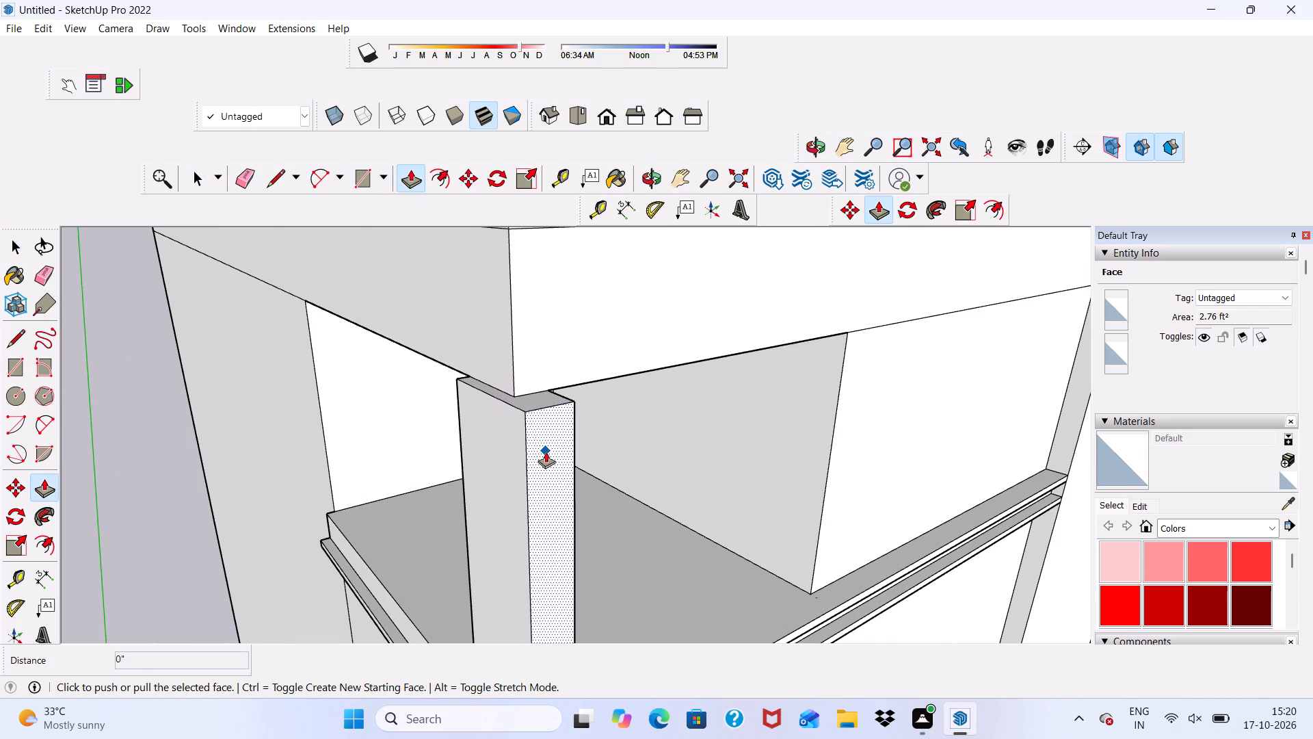
{"action": "left_click_drag", "start_coordinate": [546, 452], "coordinate": [532, 411]}
{"action": "left_click", "coordinate": [532, 411]}
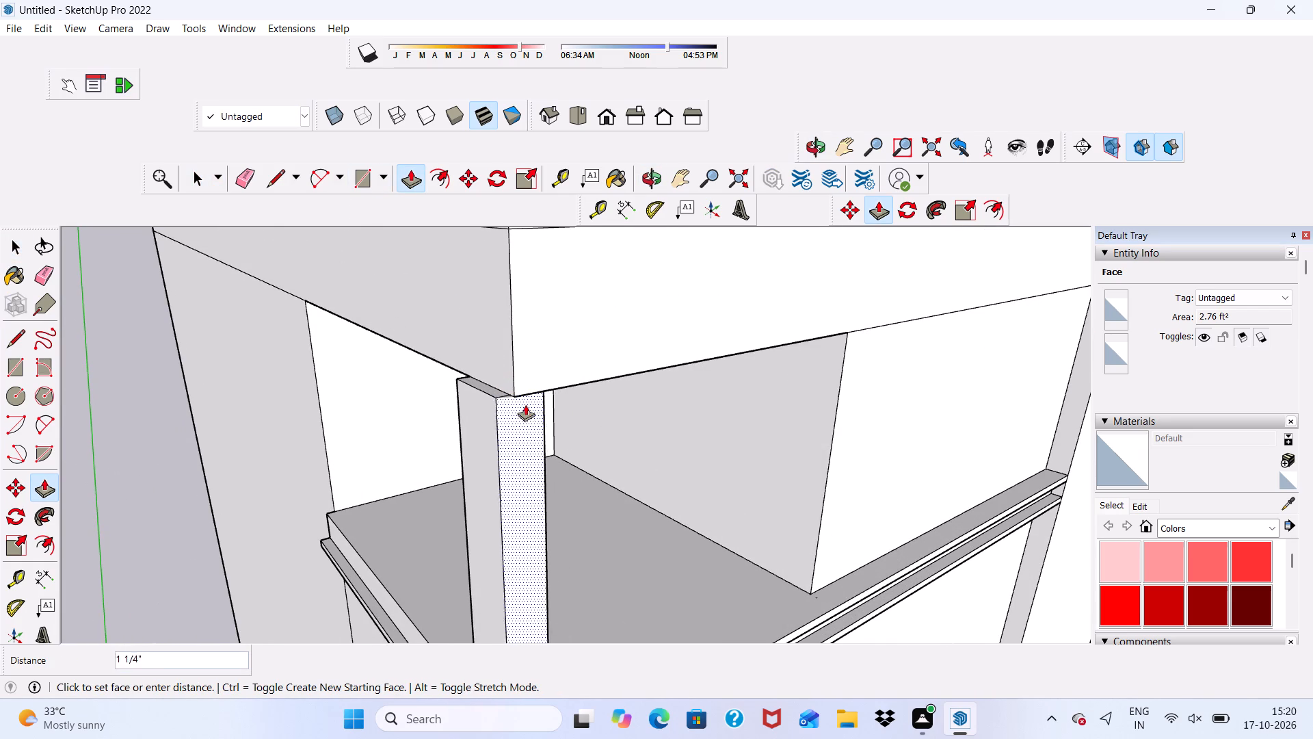
{"action": "scroll", "coordinate": [527, 404], "scroll_direction": "down", "scroll_amount": 1}
{"action": "left_click", "coordinate": [535, 393]}
{"action": "key", "text": "space"}
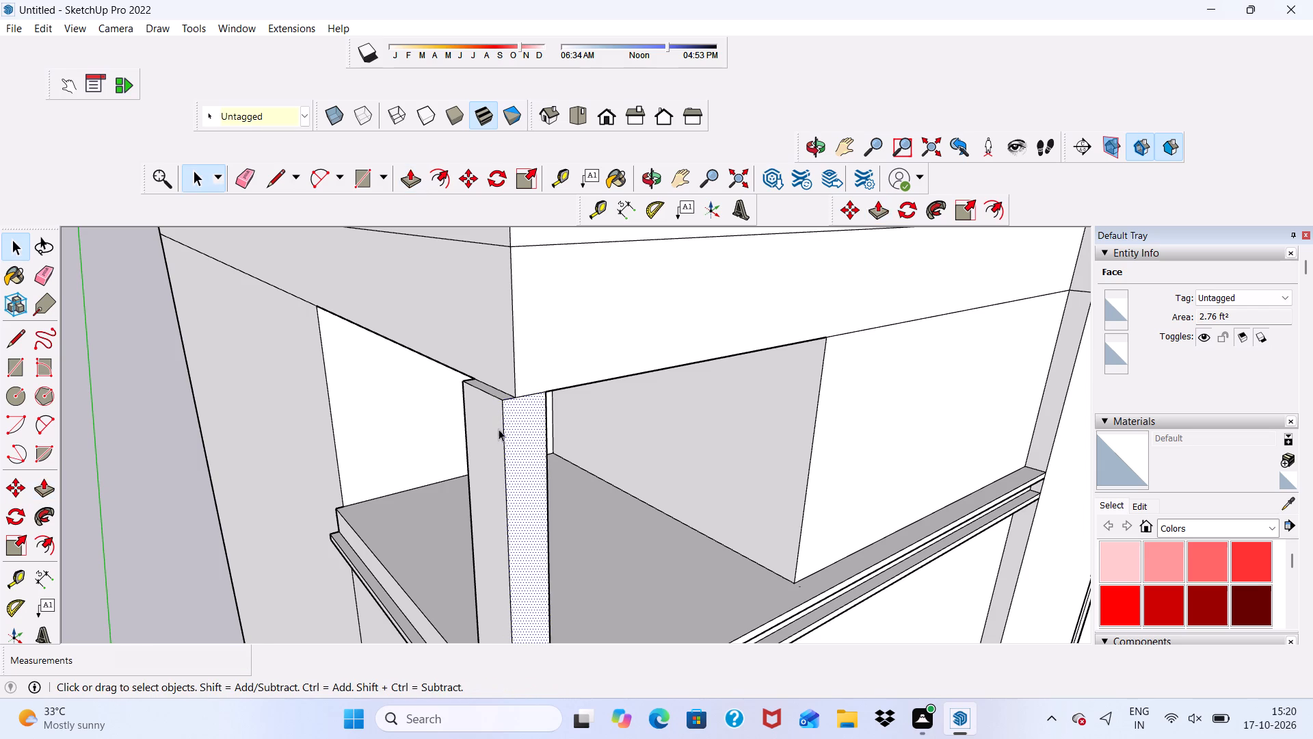
Push the wide outer face of the corner column inward to line up with the adjoining roof mass face.
{"action": "left_click", "coordinate": [491, 437]}
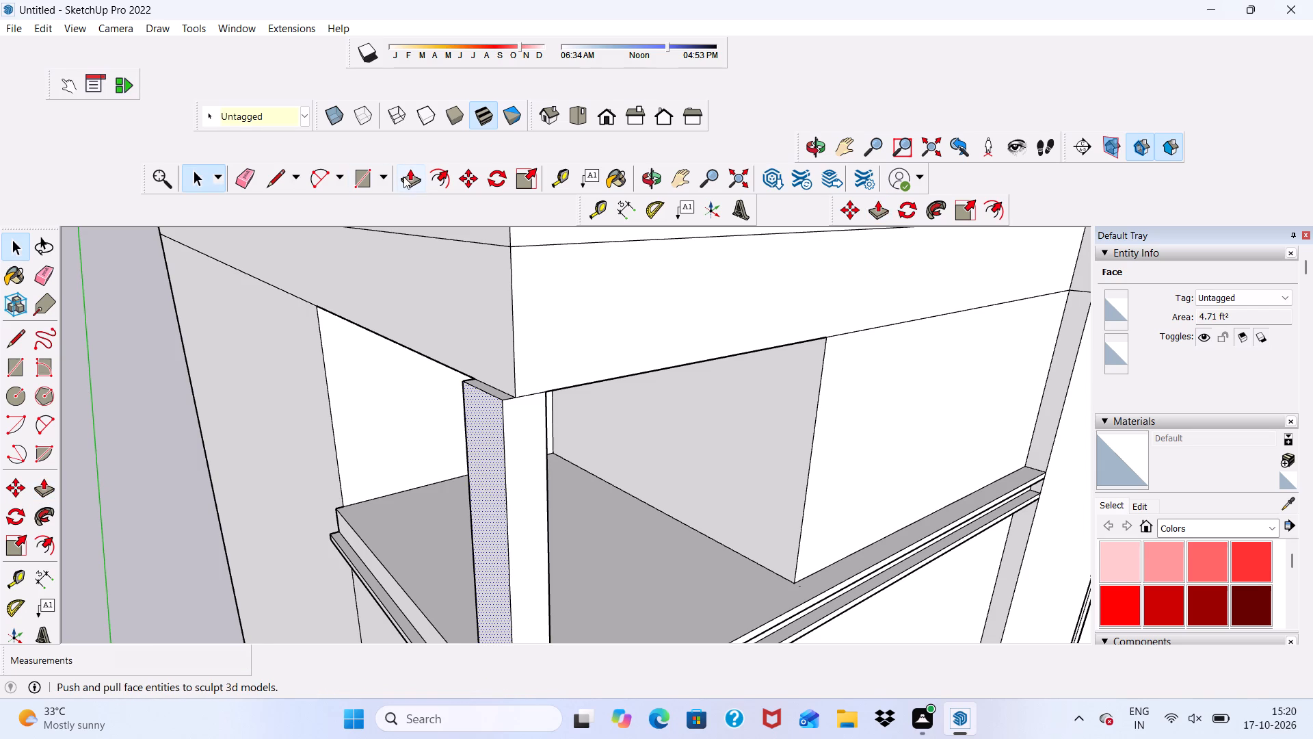
{"action": "left_click", "coordinate": [414, 174]}
{"action": "left_click_drag", "start_coordinate": [473, 424], "coordinate": [485, 418]}
{"action": "scroll", "coordinate": [533, 416], "scroll_direction": "down", "scroll_amount": 1}
{"action": "middle_click_drag", "start_coordinate": [541, 419], "coordinate": [433, 302]}
{"action": "key", "text": "space"}
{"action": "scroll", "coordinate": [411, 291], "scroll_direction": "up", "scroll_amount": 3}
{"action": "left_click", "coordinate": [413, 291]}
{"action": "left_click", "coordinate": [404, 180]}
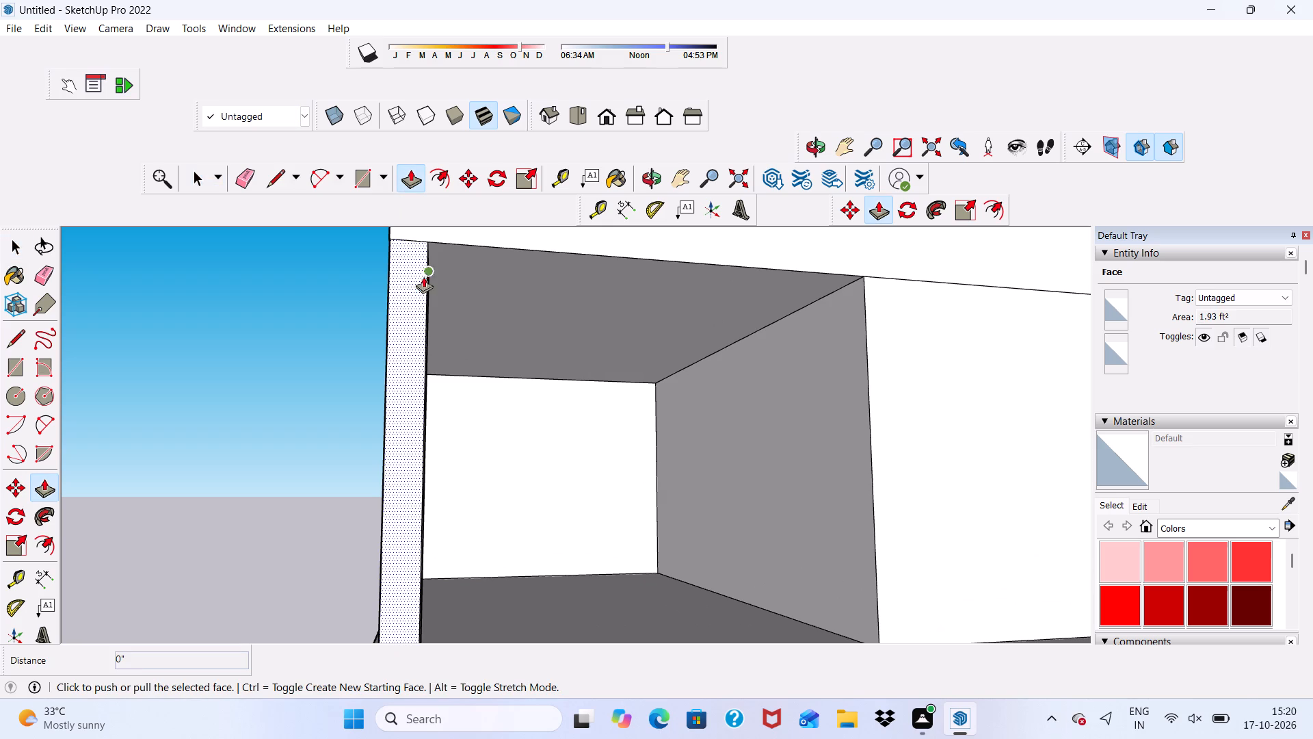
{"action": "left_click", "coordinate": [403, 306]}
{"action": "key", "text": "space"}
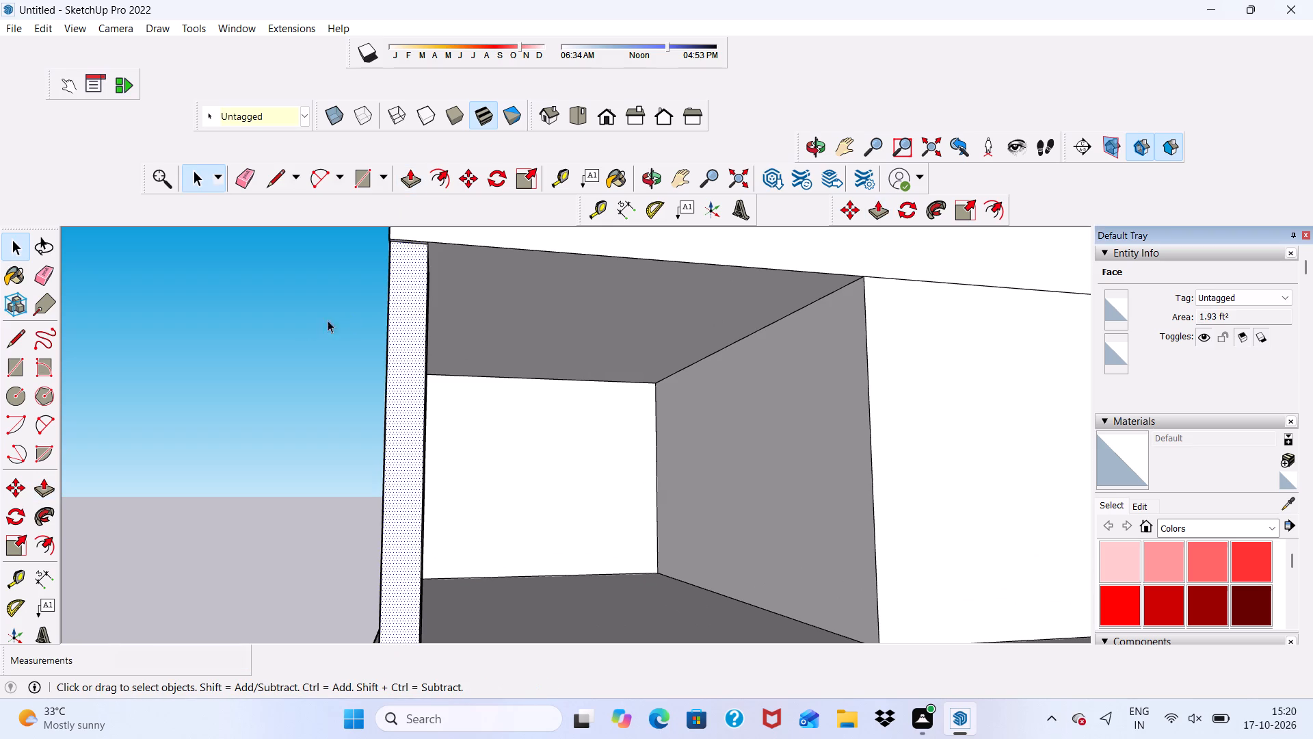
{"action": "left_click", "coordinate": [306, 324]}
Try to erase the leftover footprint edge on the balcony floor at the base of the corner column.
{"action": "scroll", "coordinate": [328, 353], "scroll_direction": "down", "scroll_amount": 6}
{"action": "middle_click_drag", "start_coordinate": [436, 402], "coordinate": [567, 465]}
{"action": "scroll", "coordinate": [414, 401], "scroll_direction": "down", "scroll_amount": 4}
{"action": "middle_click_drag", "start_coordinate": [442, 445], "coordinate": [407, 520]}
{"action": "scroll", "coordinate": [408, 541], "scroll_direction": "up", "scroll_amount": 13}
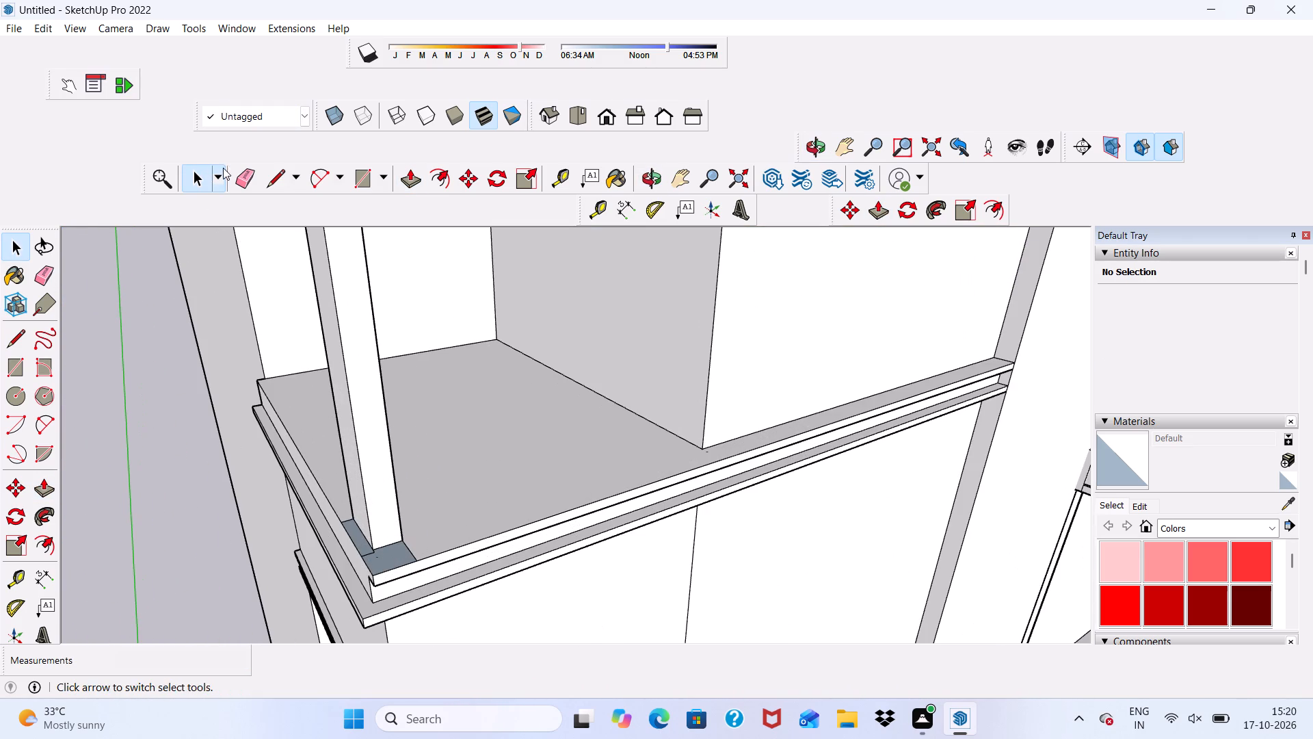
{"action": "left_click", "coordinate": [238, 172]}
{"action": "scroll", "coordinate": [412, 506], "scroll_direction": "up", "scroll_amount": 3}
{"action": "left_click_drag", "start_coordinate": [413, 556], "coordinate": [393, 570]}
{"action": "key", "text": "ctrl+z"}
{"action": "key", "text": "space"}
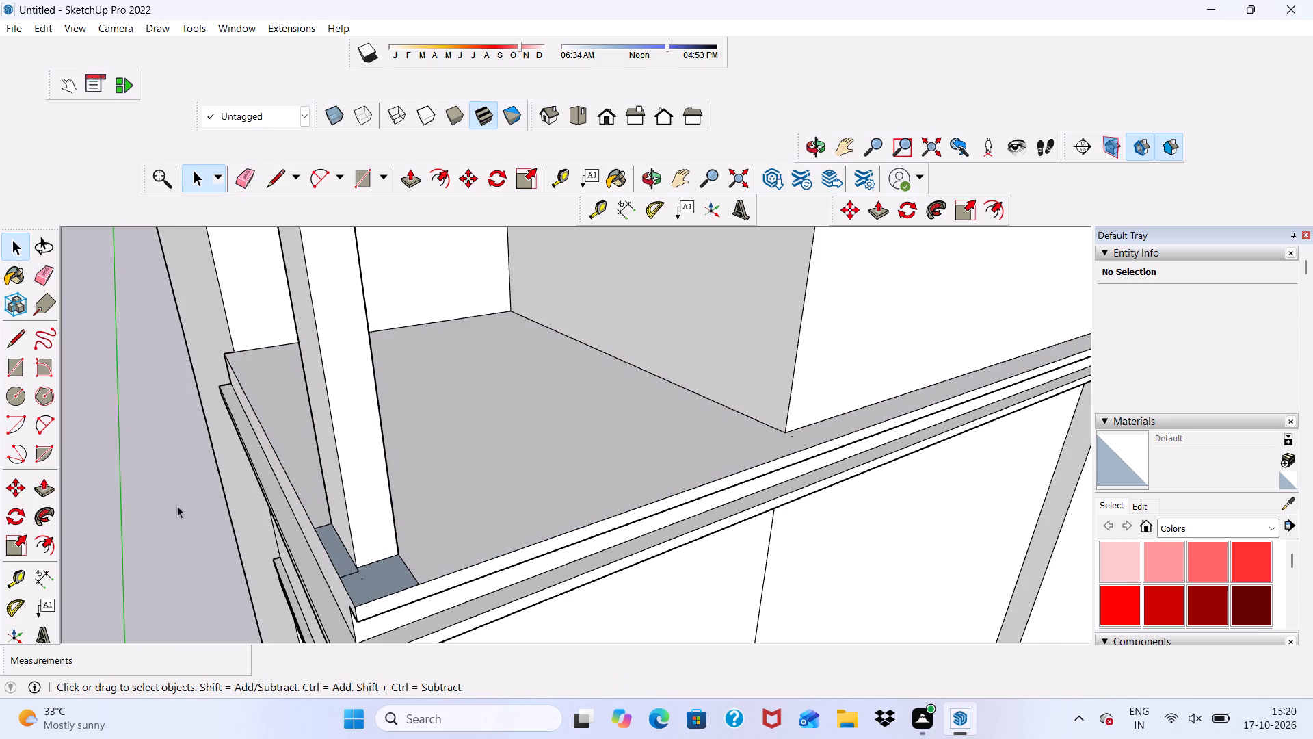
Erase the horizontal seam lines above the top balcony and the vertical seam across the raised roof mass's face.
{"action": "scroll", "coordinate": [206, 438], "scroll_direction": "down", "scroll_amount": 8}
{"action": "middle_click_drag", "start_coordinate": [399, 467], "coordinate": [320, 352]}
{"action": "scroll", "coordinate": [336, 366], "scroll_direction": "up", "scroll_amount": 5}
{"action": "scroll", "coordinate": [362, 374], "scroll_direction": "down", "scroll_amount": 7}
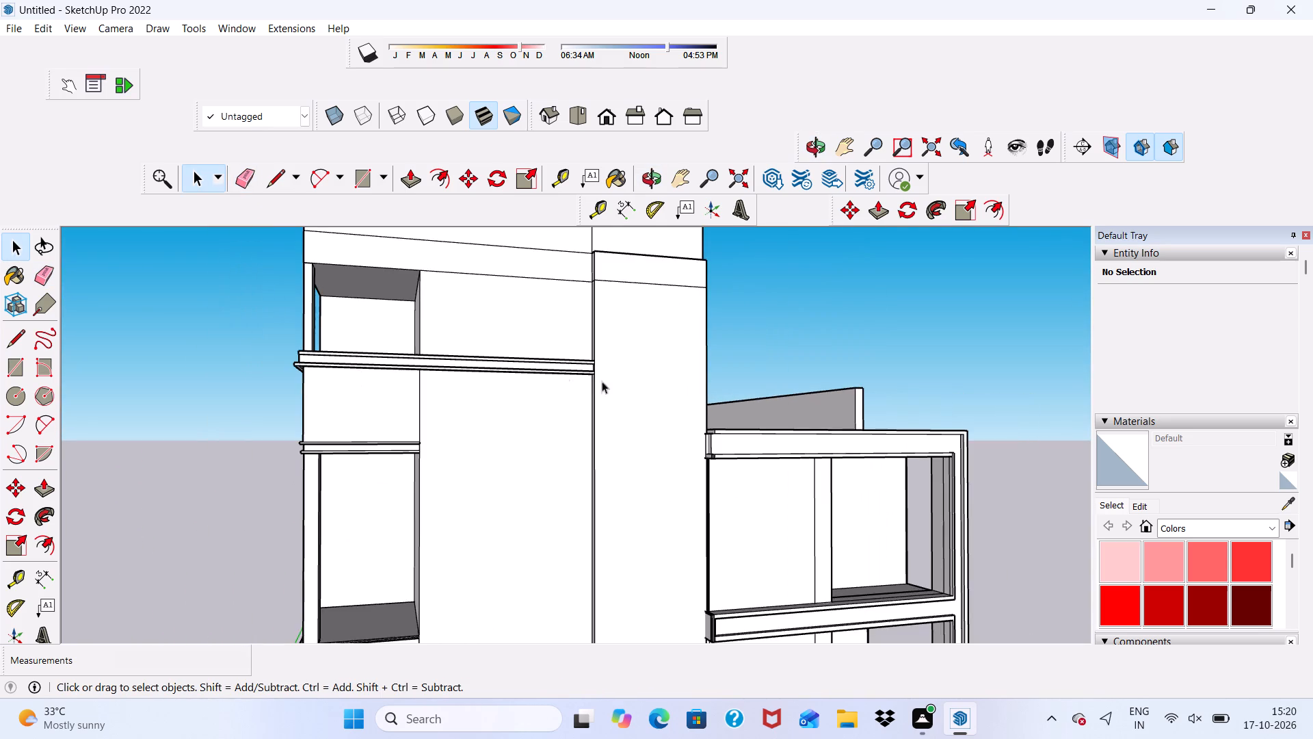
{"action": "scroll", "coordinate": [622, 313], "scroll_direction": "down", "scroll_amount": 5}
{"action": "middle_click_drag", "start_coordinate": [652, 369], "coordinate": [594, 419]}
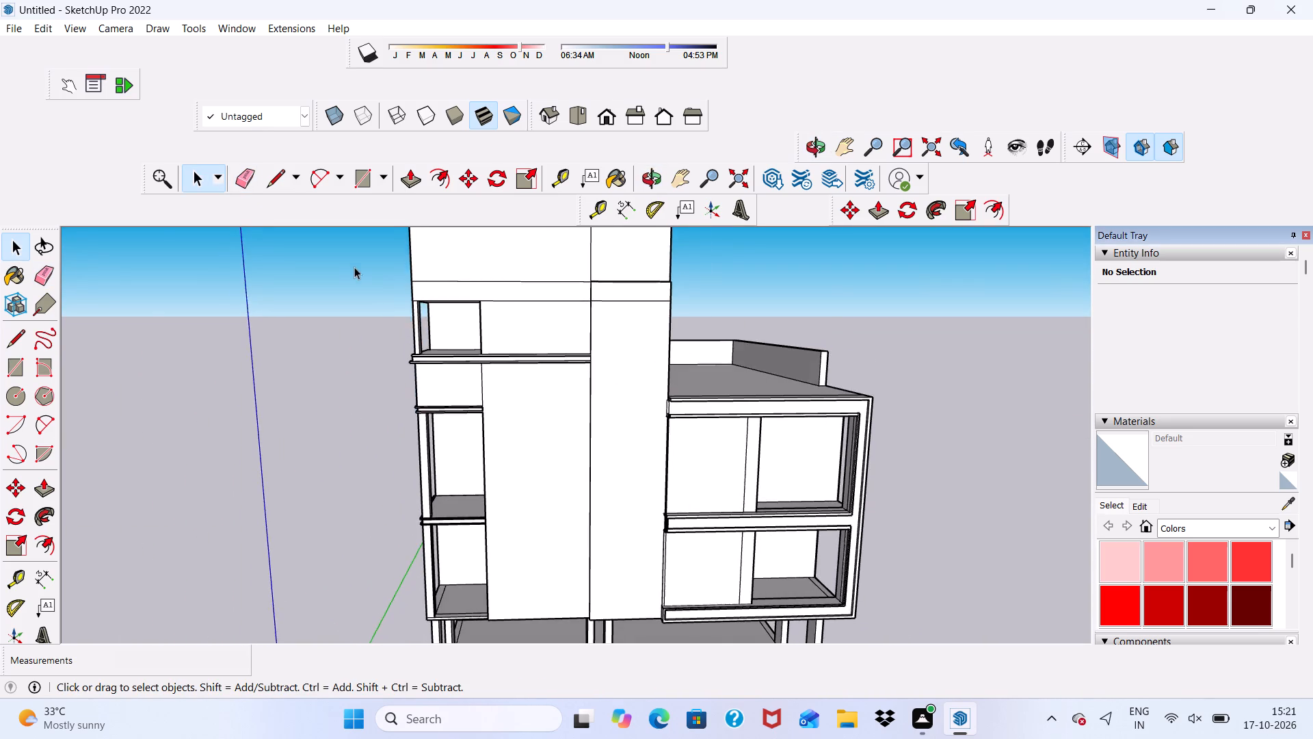
{"action": "scroll", "coordinate": [351, 263], "scroll_direction": "up", "scroll_amount": 6}
{"action": "scroll", "coordinate": [444, 321], "scroll_direction": "up", "scroll_amount": 5}
{"action": "middle_click_drag", "start_coordinate": [531, 325], "coordinate": [518, 223]}
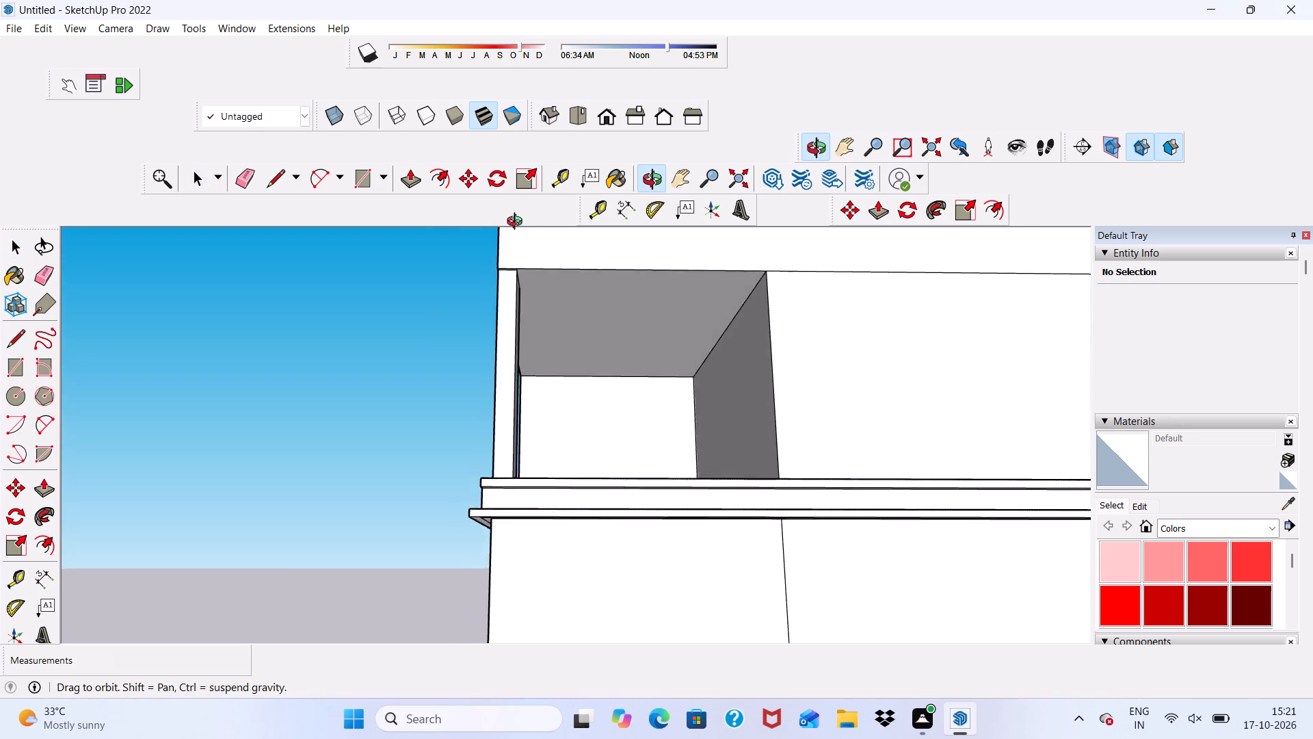
{"action": "middle_click_drag", "start_coordinate": [518, 223], "coordinate": [508, 283]}
{"action": "scroll", "coordinate": [486, 297], "scroll_direction": "down", "scroll_amount": 4}
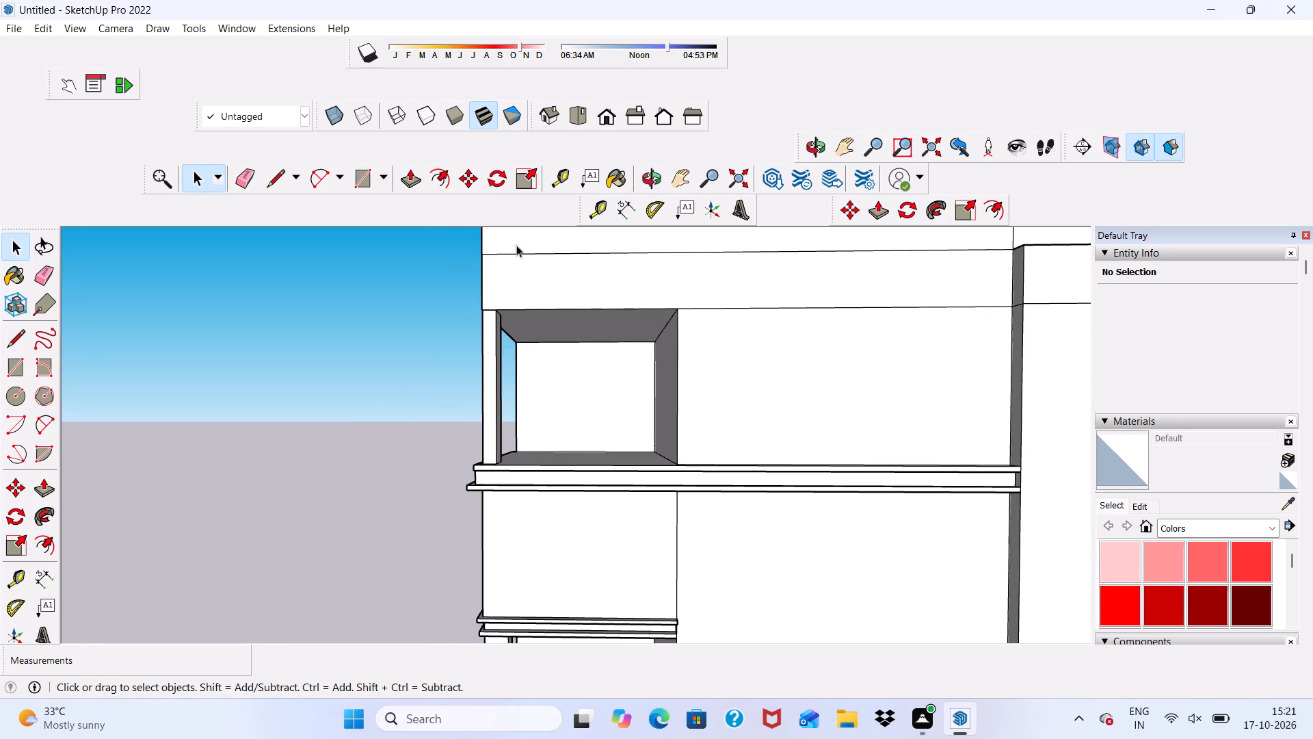
{"action": "scroll", "coordinate": [539, 259], "scroll_direction": "down", "scroll_amount": 6}
{"action": "left_click", "coordinate": [236, 173]}
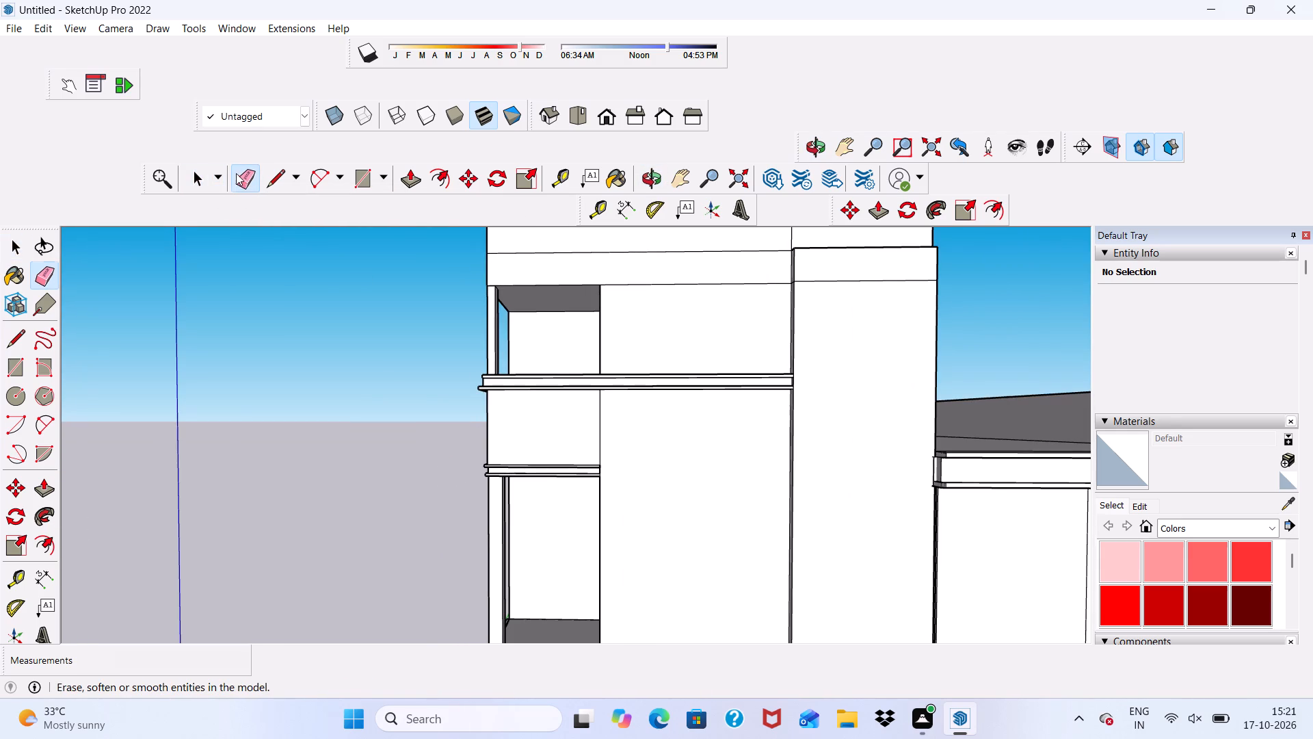
{"action": "scroll", "coordinate": [368, 354], "scroll_direction": "down", "scroll_amount": 5}
{"action": "left_click_drag", "start_coordinate": [498, 295], "coordinate": [535, 318]}
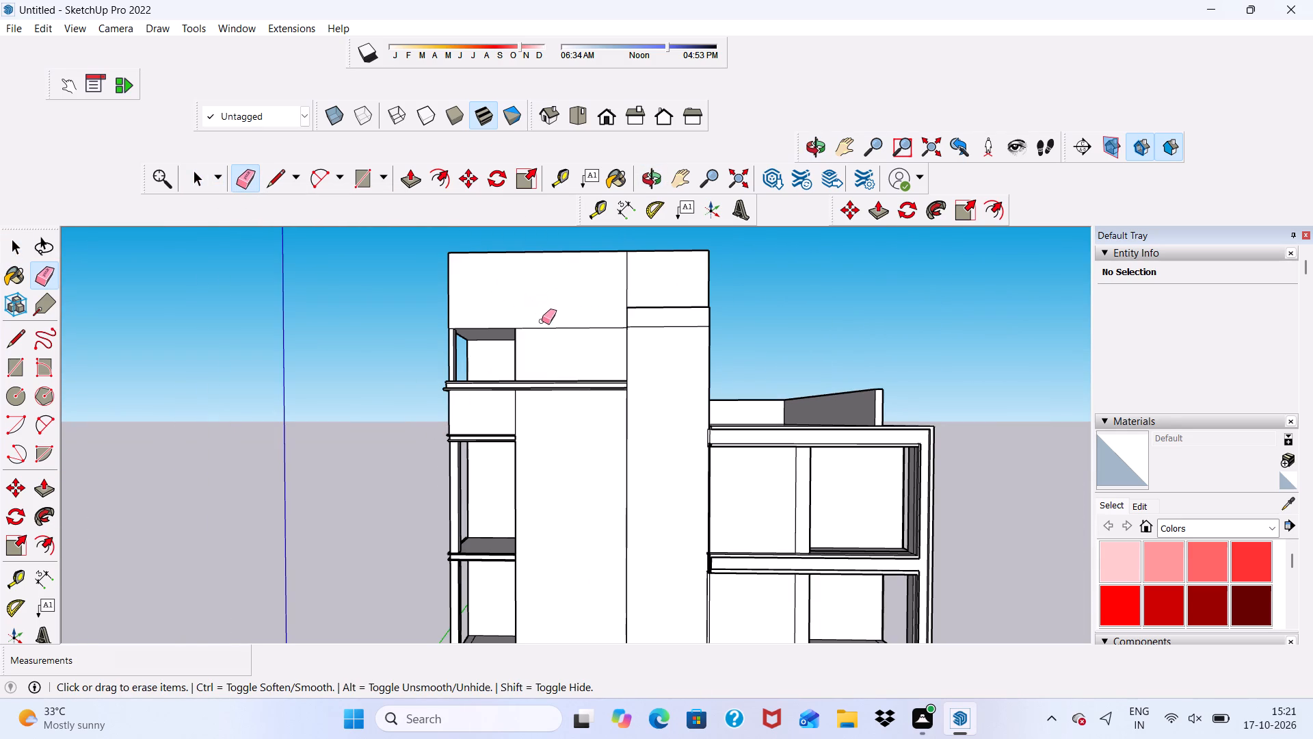
{"action": "left_click_drag", "start_coordinate": [543, 321], "coordinate": [557, 335]}
{"action": "left_click_drag", "start_coordinate": [626, 297], "coordinate": [641, 307]}
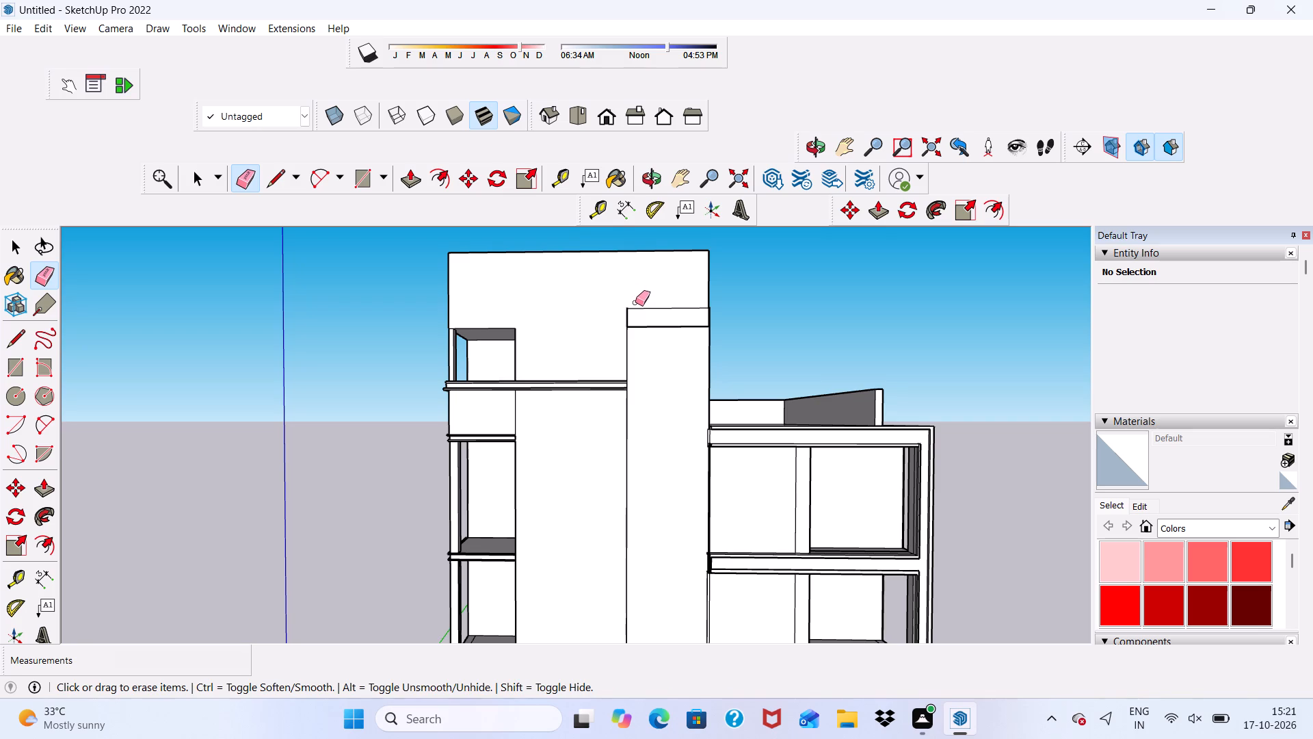
Undo the recent face pushing and seam erasing where the corner column meets the raised roof mass.
{"action": "middle_click_drag", "start_coordinate": [644, 304], "coordinate": [605, 420]}
{"action": "scroll", "coordinate": [635, 349], "scroll_direction": "up", "scroll_amount": 12}
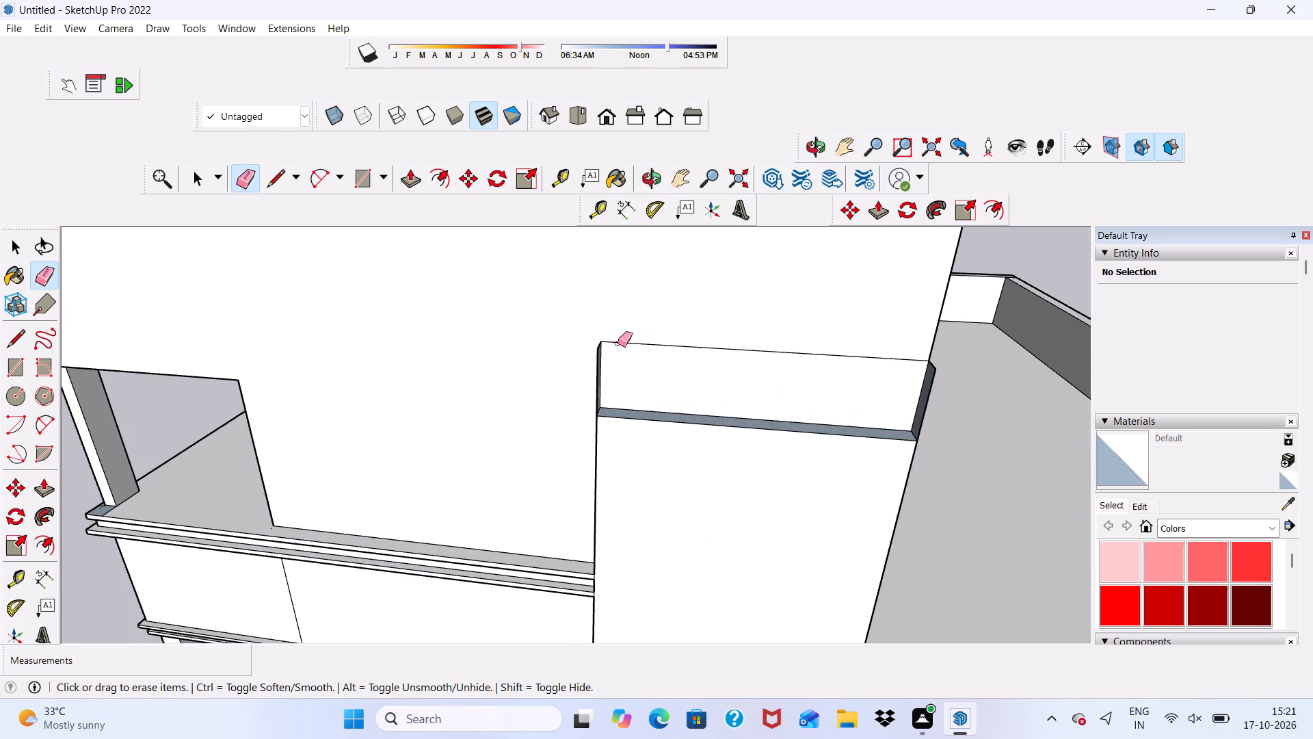
{"action": "middle_click_drag", "start_coordinate": [615, 359], "coordinate": [551, 375]}
{"action": "key", "text": "ctrl+z"}
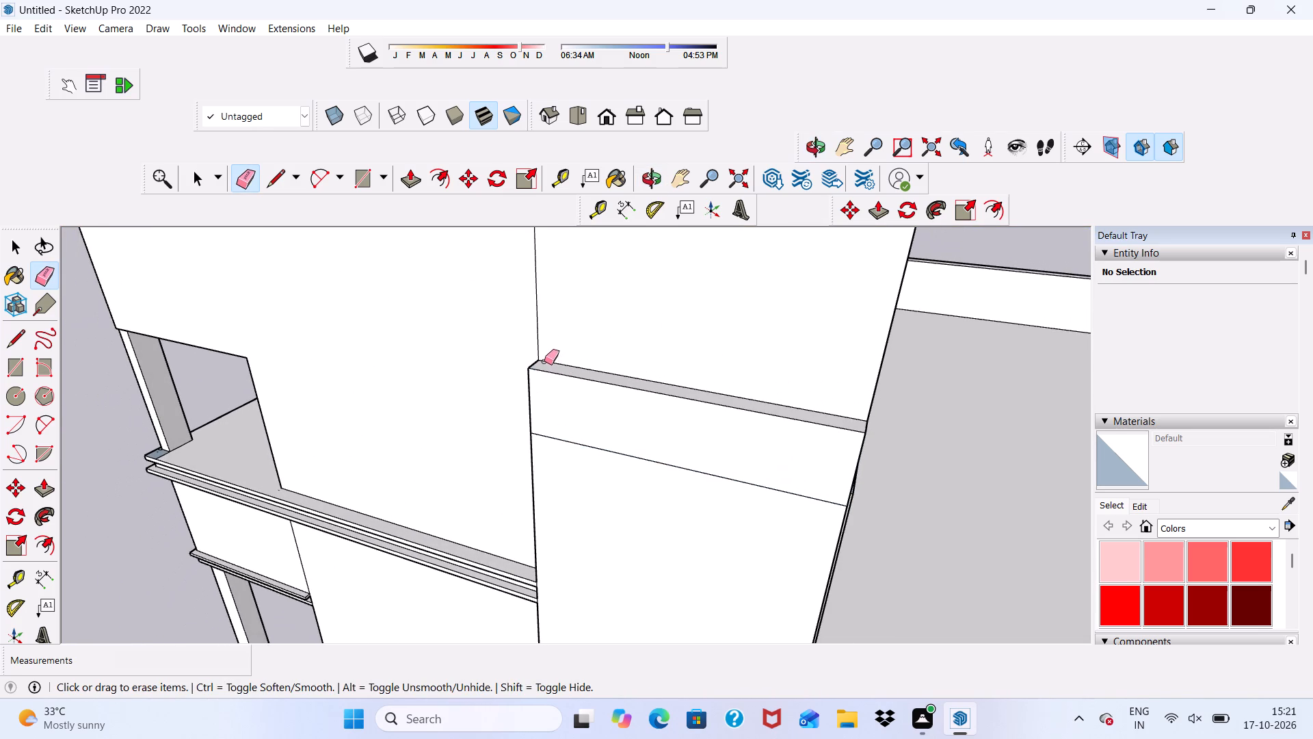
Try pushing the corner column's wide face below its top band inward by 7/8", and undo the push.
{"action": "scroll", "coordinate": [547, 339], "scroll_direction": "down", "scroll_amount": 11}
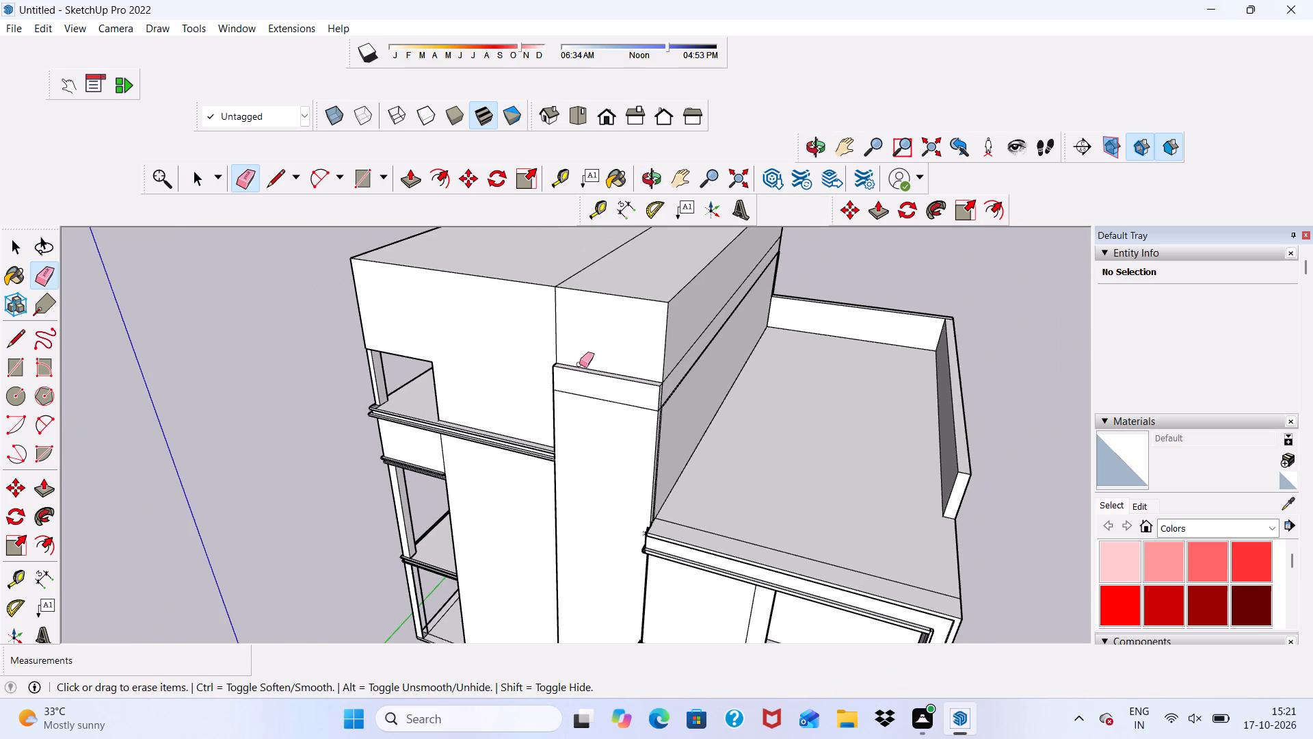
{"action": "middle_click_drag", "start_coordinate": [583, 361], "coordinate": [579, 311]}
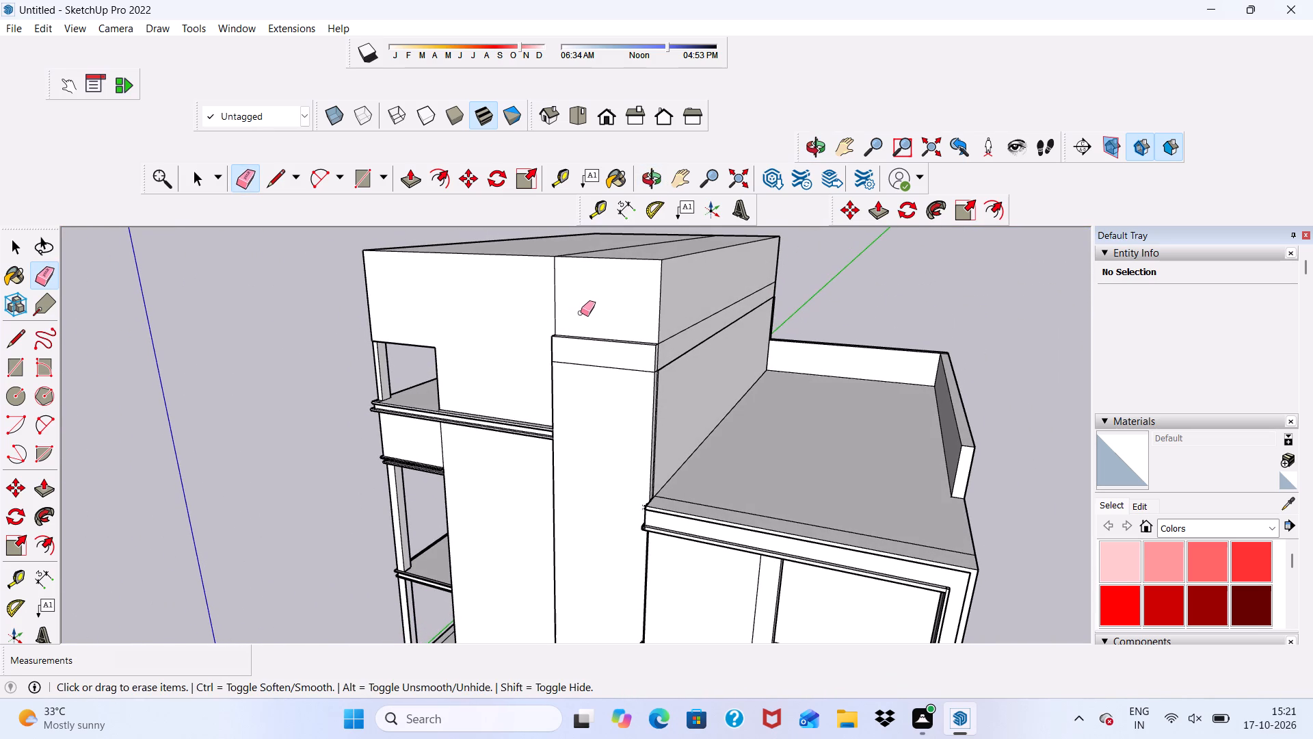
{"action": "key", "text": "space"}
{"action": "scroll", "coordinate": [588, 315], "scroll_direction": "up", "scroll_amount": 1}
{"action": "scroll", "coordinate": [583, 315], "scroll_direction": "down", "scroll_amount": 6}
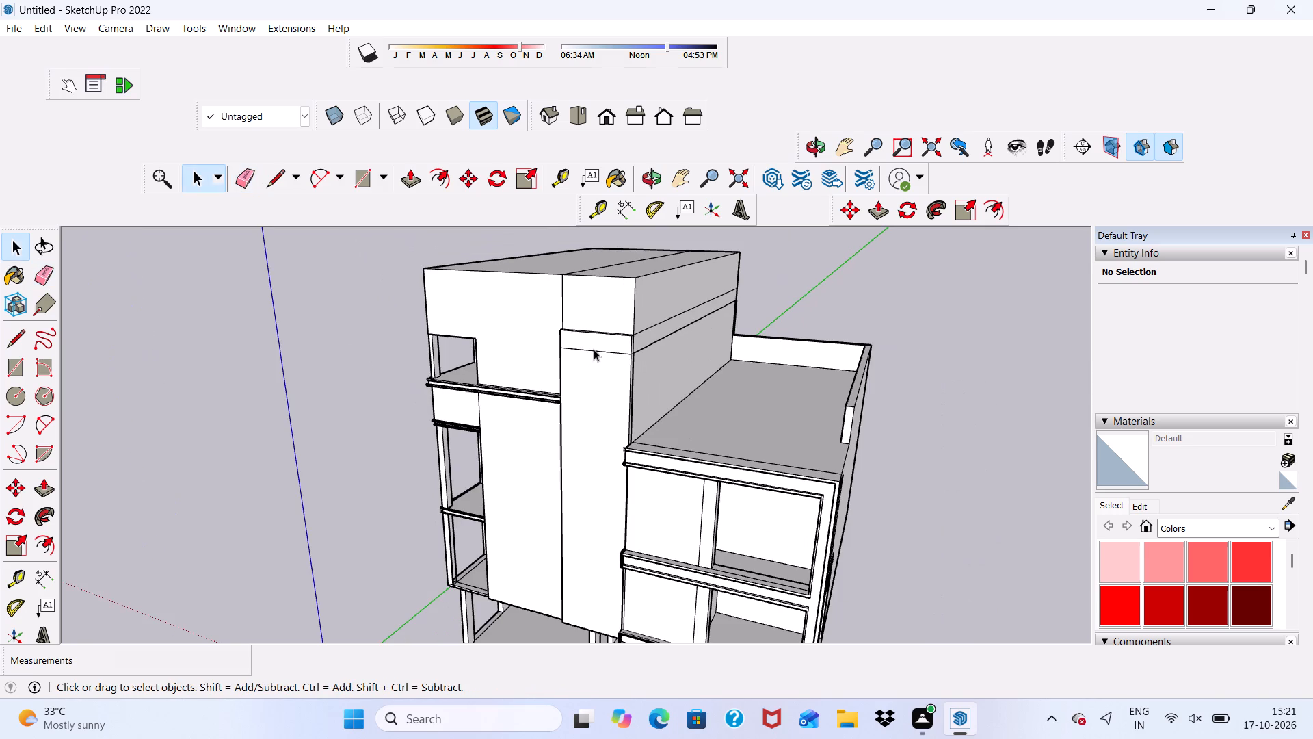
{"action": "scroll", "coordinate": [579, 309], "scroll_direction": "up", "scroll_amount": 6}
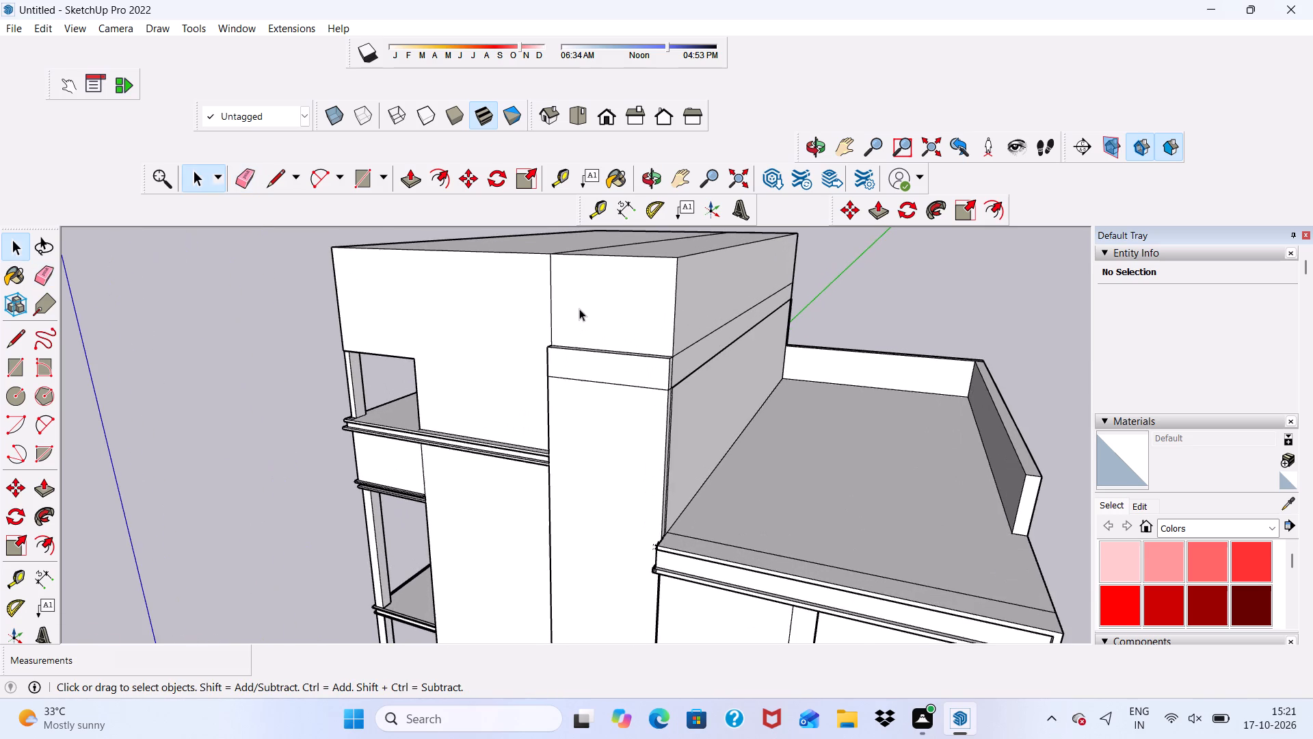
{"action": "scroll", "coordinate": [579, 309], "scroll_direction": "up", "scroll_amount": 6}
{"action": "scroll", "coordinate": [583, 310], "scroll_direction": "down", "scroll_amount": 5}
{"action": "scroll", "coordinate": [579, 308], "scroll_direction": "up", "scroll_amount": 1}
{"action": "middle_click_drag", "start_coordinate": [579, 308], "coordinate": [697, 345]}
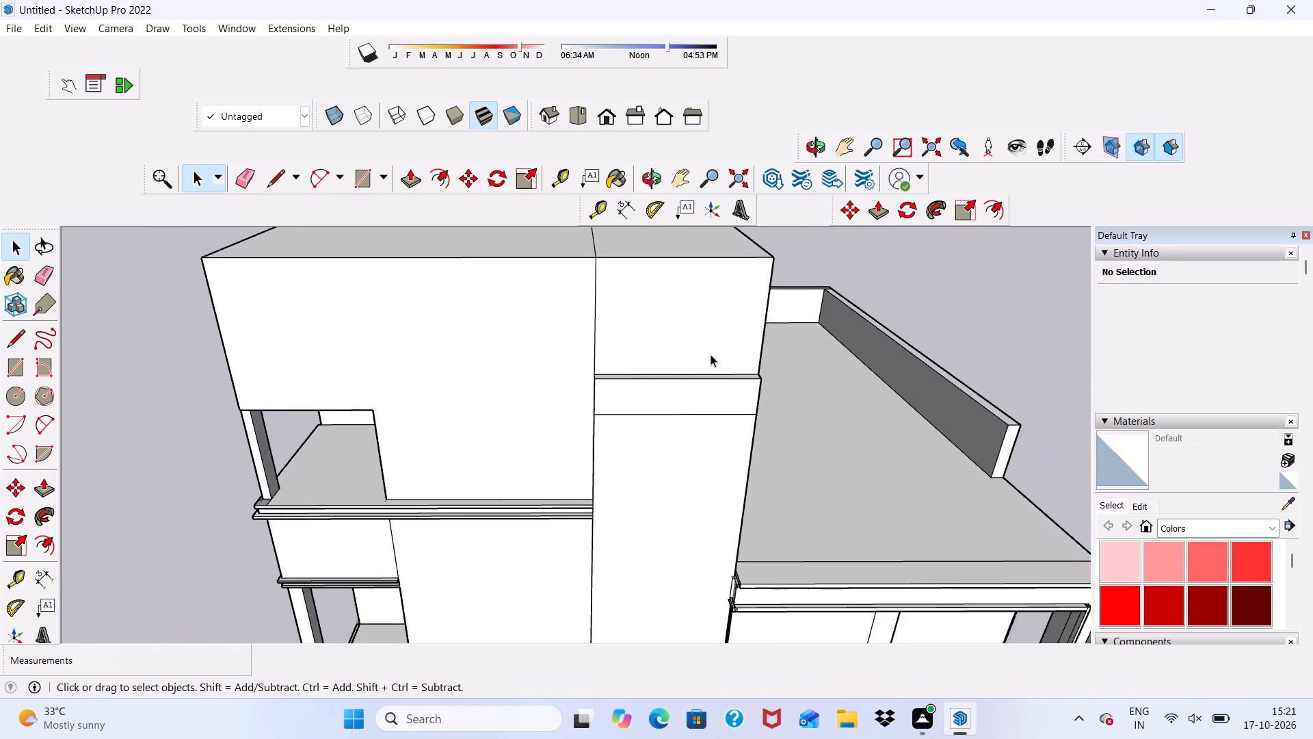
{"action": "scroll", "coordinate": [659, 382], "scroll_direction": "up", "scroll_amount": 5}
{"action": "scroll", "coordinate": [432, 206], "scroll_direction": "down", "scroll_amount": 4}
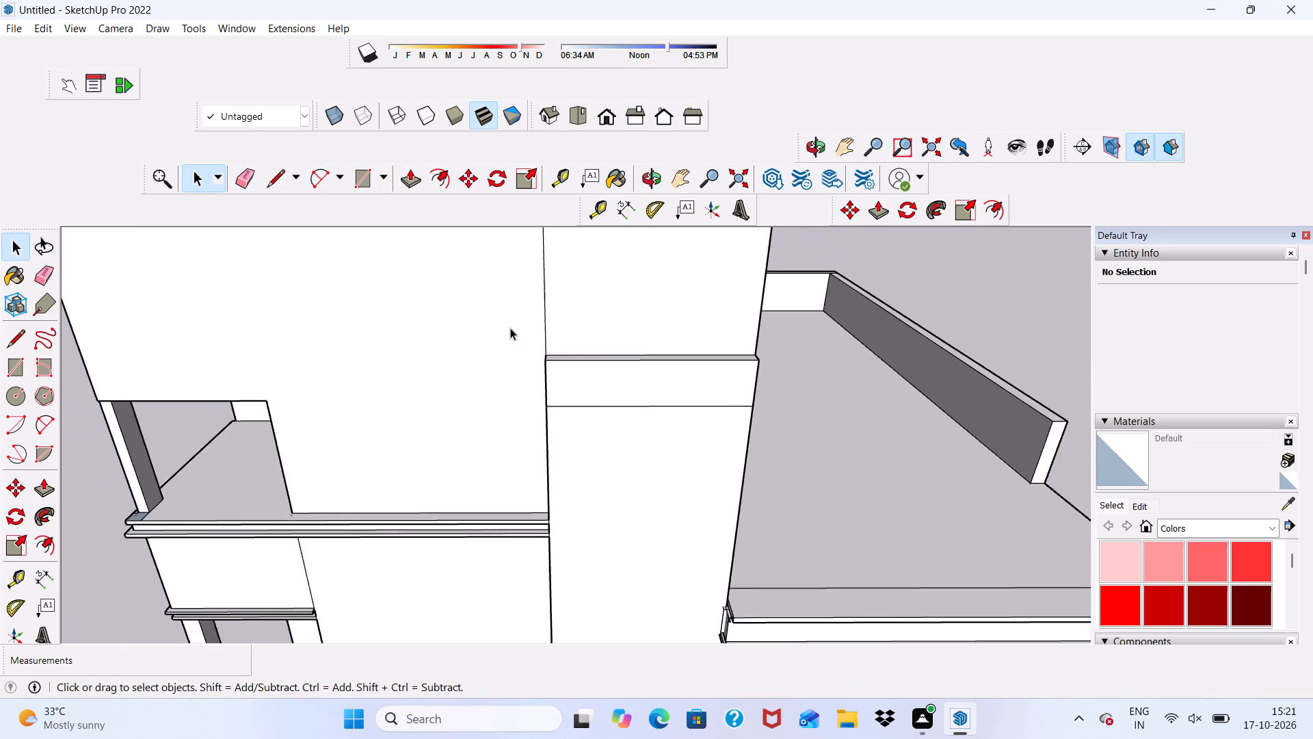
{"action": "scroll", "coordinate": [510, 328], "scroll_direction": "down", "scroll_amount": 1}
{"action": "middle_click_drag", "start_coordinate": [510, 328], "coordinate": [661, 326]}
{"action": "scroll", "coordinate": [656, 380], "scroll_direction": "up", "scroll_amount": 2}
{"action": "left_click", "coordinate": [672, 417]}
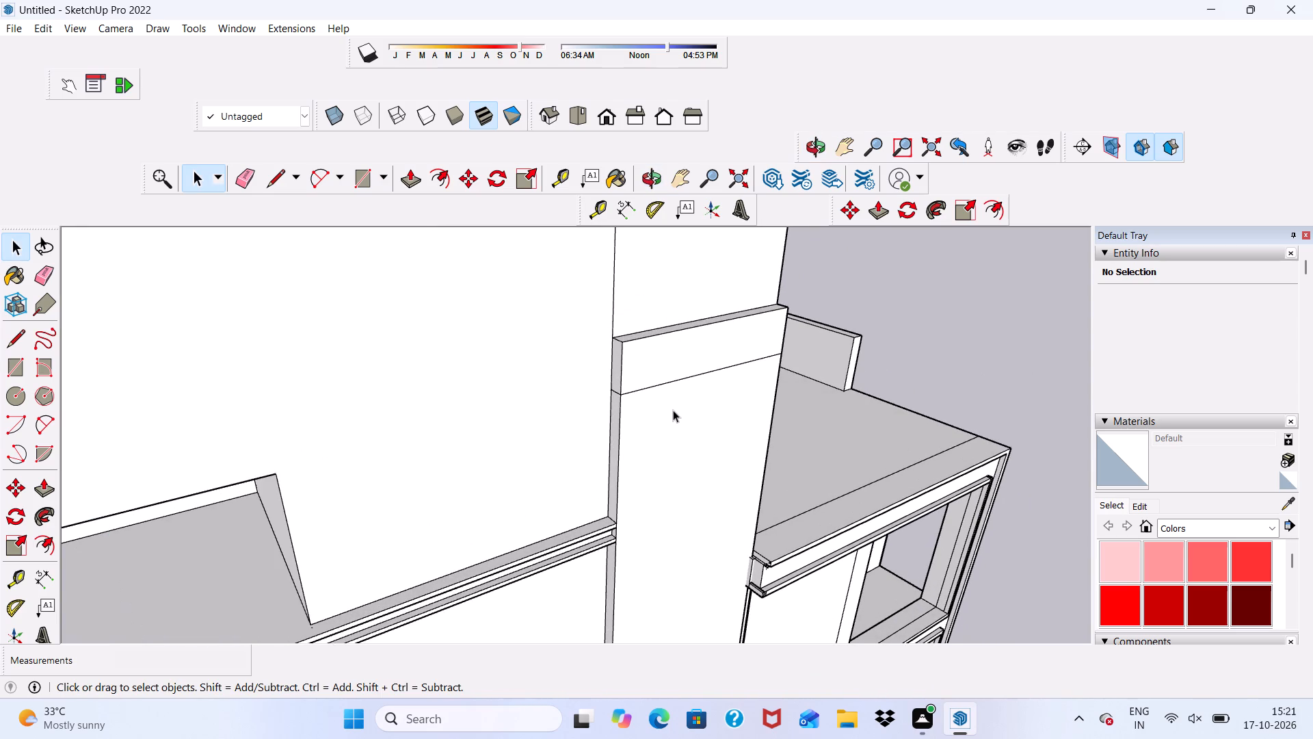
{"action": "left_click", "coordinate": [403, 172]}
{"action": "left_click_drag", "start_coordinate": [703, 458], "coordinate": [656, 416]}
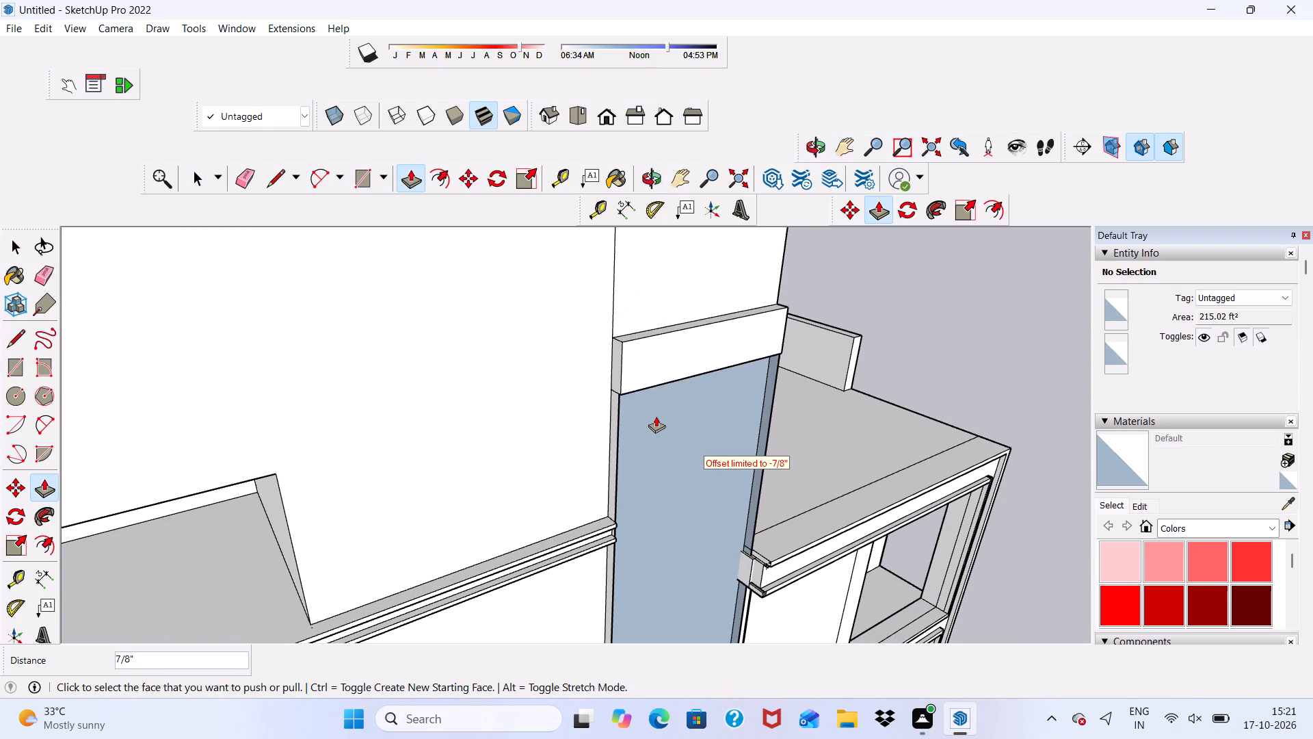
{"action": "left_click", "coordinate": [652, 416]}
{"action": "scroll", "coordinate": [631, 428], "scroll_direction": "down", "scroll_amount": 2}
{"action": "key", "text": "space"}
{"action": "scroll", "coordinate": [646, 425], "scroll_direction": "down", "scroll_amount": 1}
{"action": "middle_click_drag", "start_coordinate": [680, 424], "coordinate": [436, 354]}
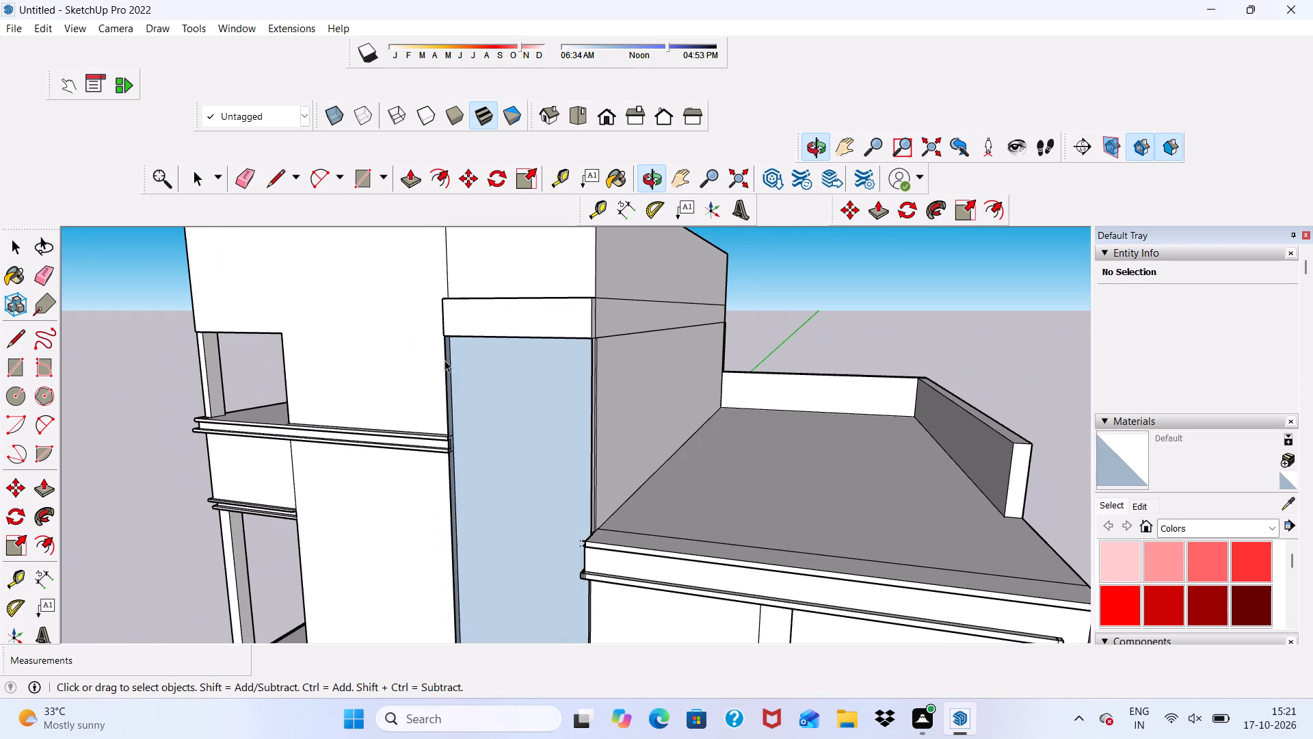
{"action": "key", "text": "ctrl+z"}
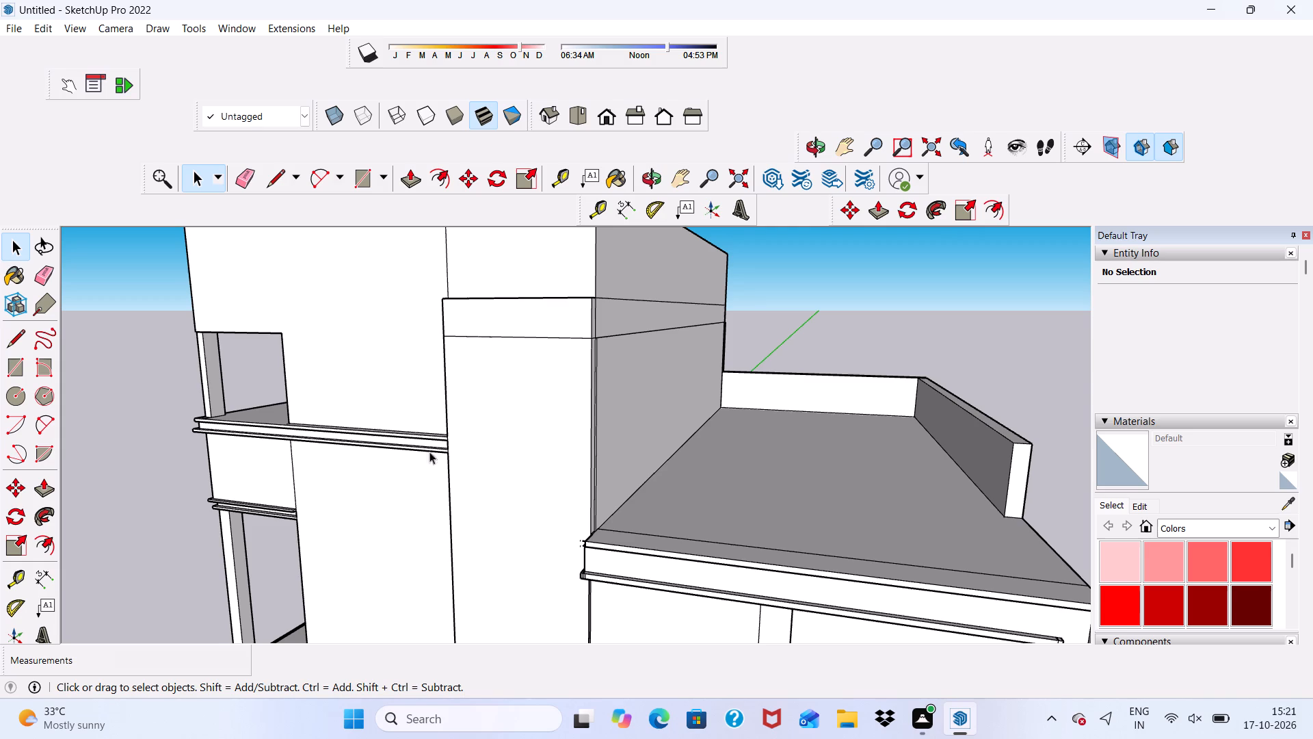
Pull the ledge on top of the corner column up 5' to the top of the raised roof mass.
{"action": "scroll", "coordinate": [573, 399], "scroll_direction": "up", "scroll_amount": 3}
{"action": "scroll", "coordinate": [564, 379], "scroll_direction": "down", "scroll_amount": 1}
{"action": "middle_click_drag", "start_coordinate": [563, 396], "coordinate": [546, 540]}
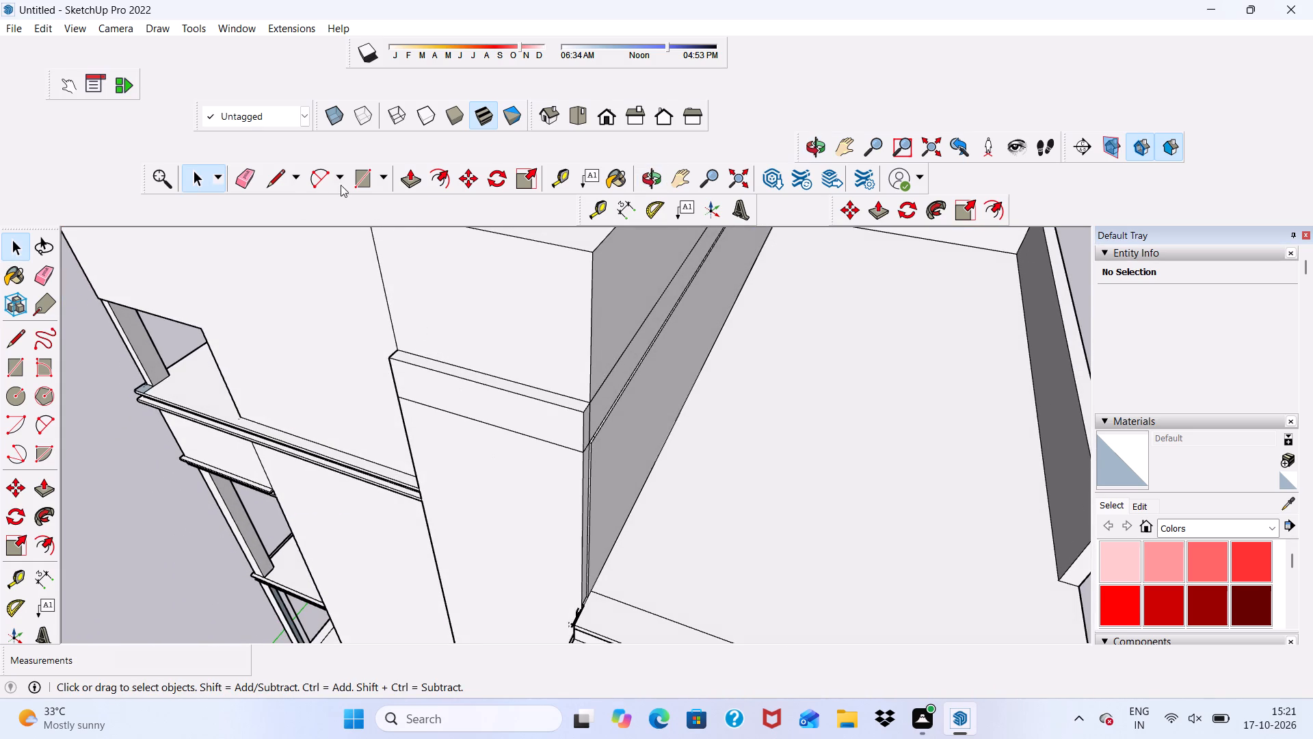
{"action": "left_click", "coordinate": [410, 179]}
{"action": "scroll", "coordinate": [500, 406], "scroll_direction": "up", "scroll_amount": 5}
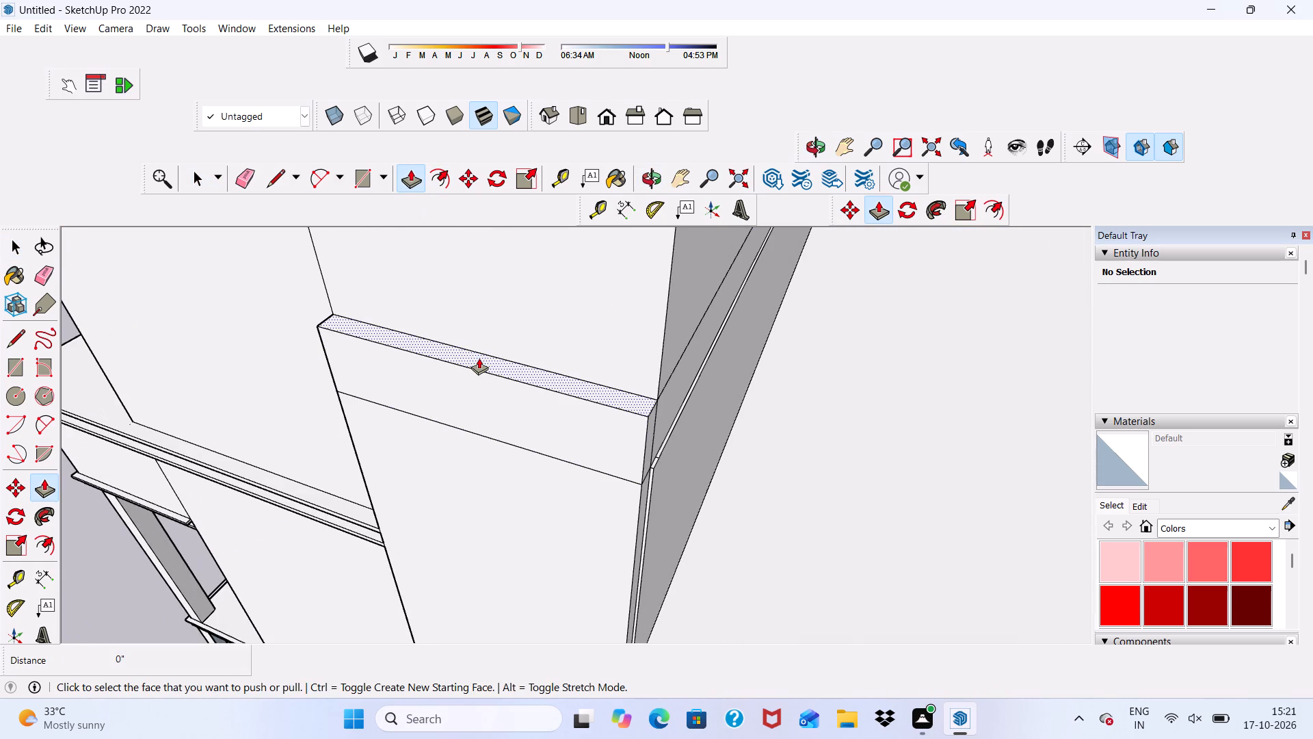
{"action": "left_click", "coordinate": [479, 358]}
{"action": "scroll", "coordinate": [479, 357], "scroll_direction": "down", "scroll_amount": 9}
{"action": "scroll", "coordinate": [546, 285], "scroll_direction": "down", "scroll_amount": 5}
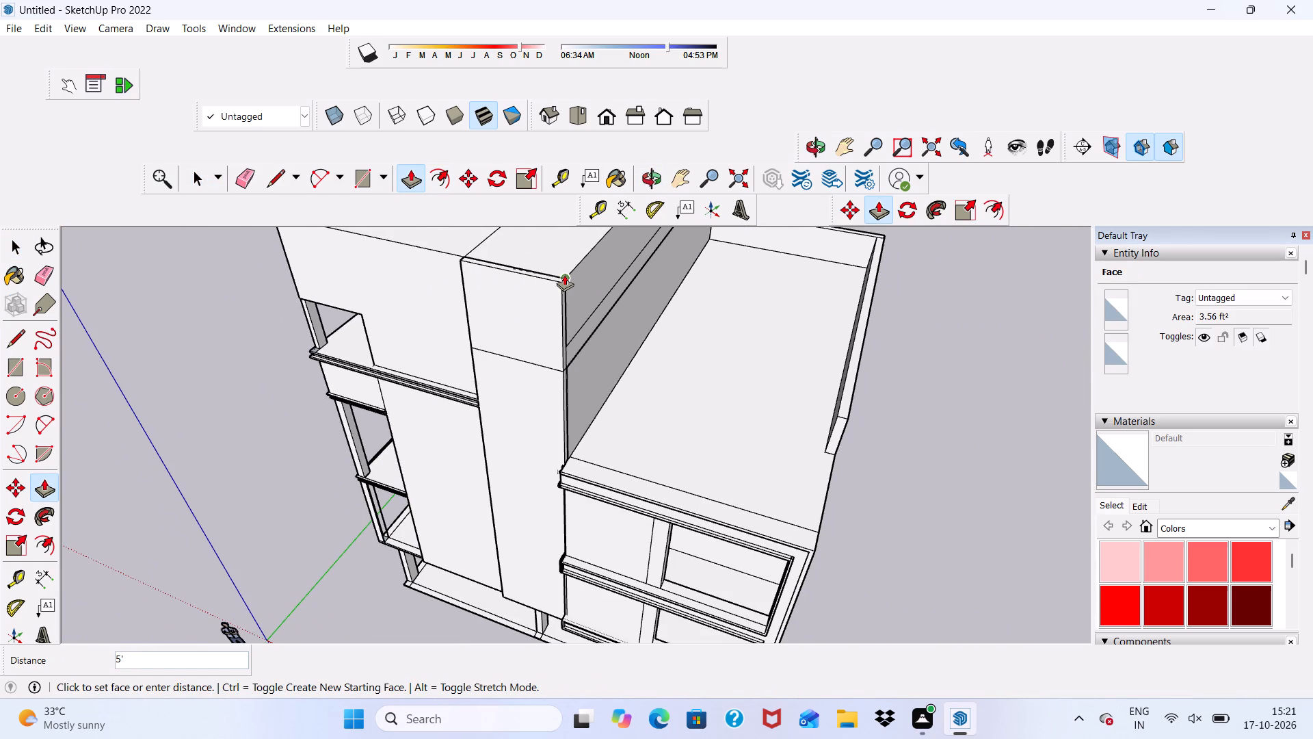
{"action": "left_click", "coordinate": [564, 274]}
Erase the horizontal seam lines around the raised corner column, on its wide front face and both narrow side faces.
{"action": "left_click", "coordinate": [243, 183]}
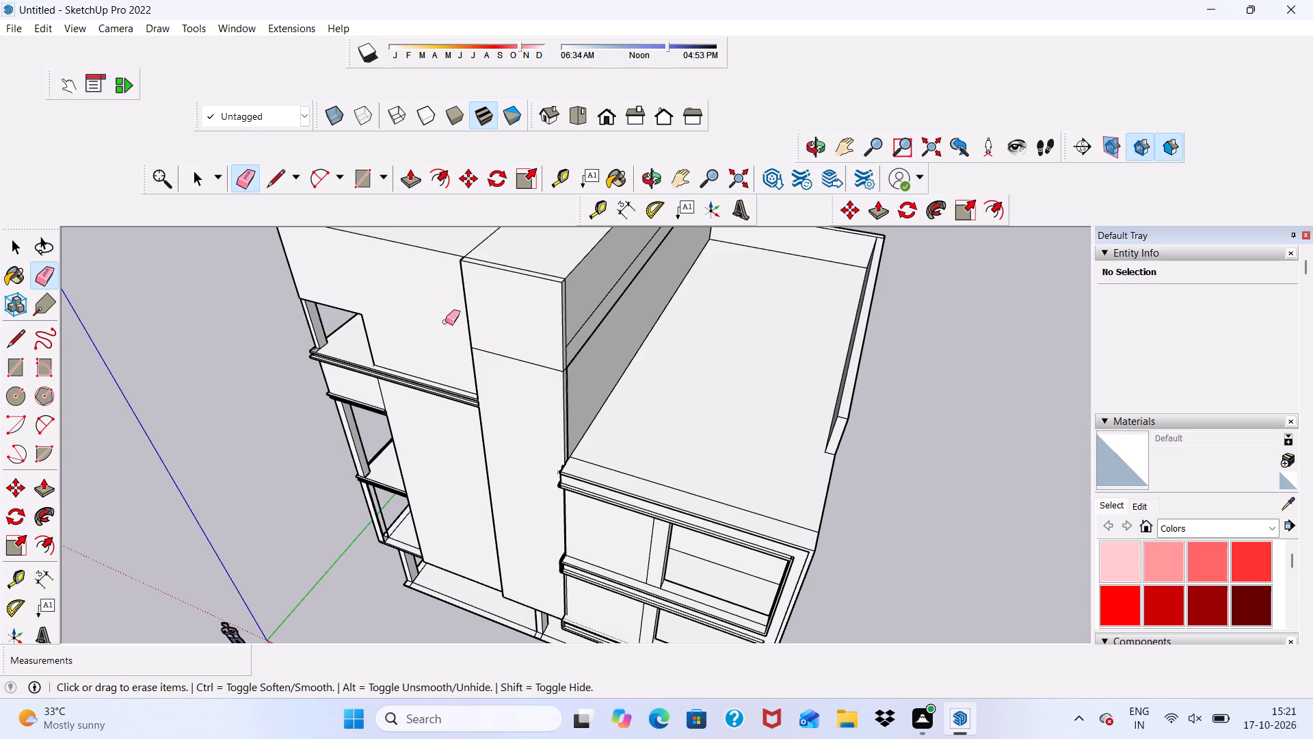
{"action": "left_click_drag", "start_coordinate": [498, 350], "coordinate": [506, 370]}
{"action": "middle_click_drag", "start_coordinate": [505, 372], "coordinate": [844, 321]}
{"action": "scroll", "coordinate": [720, 332], "scroll_direction": "up", "scroll_amount": 5}
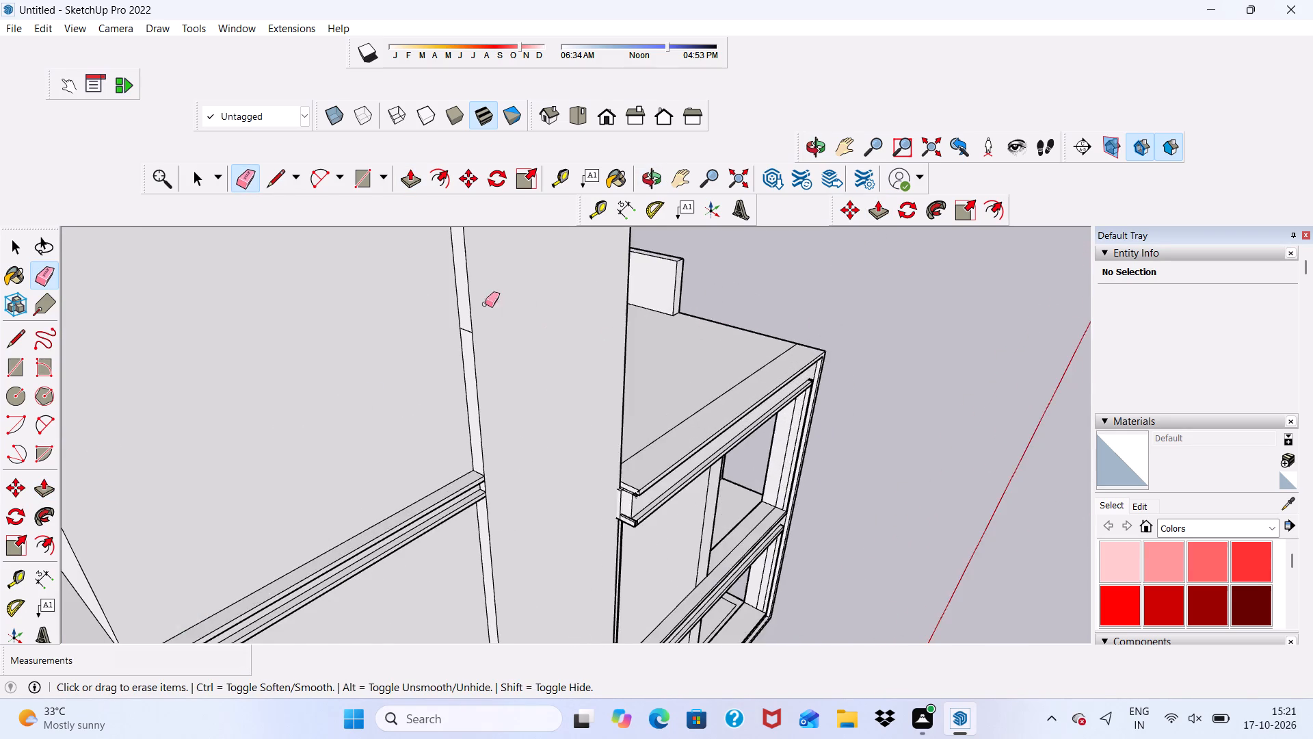
{"action": "scroll", "coordinate": [466, 304], "scroll_direction": "up", "scroll_amount": 5}
{"action": "left_click", "coordinate": [470, 343]}
{"action": "scroll", "coordinate": [479, 359], "scroll_direction": "down", "scroll_amount": 5}
{"action": "middle_click_drag", "start_coordinate": [587, 410], "coordinate": [215, 430]}
{"action": "scroll", "coordinate": [445, 277], "scroll_direction": "up", "scroll_amount": 7}
{"action": "scroll", "coordinate": [445, 277], "scroll_direction": "down", "scroll_amount": 1}
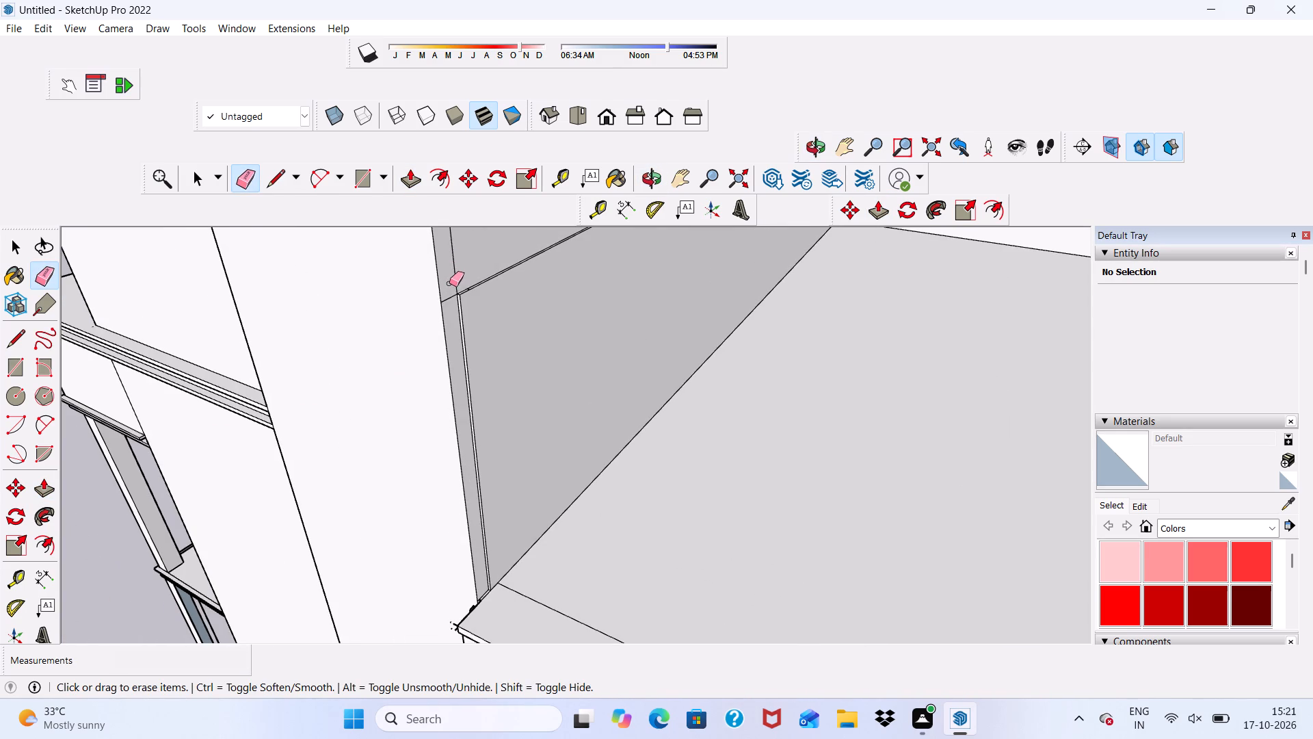
{"action": "left_click_drag", "start_coordinate": [452, 289], "coordinate": [453, 313]}
{"action": "key", "text": "space"}
{"action": "scroll", "coordinate": [477, 342], "scroll_direction": "up", "scroll_amount": 4}
{"action": "scroll", "coordinate": [390, 326], "scroll_direction": "down", "scroll_amount": 3}
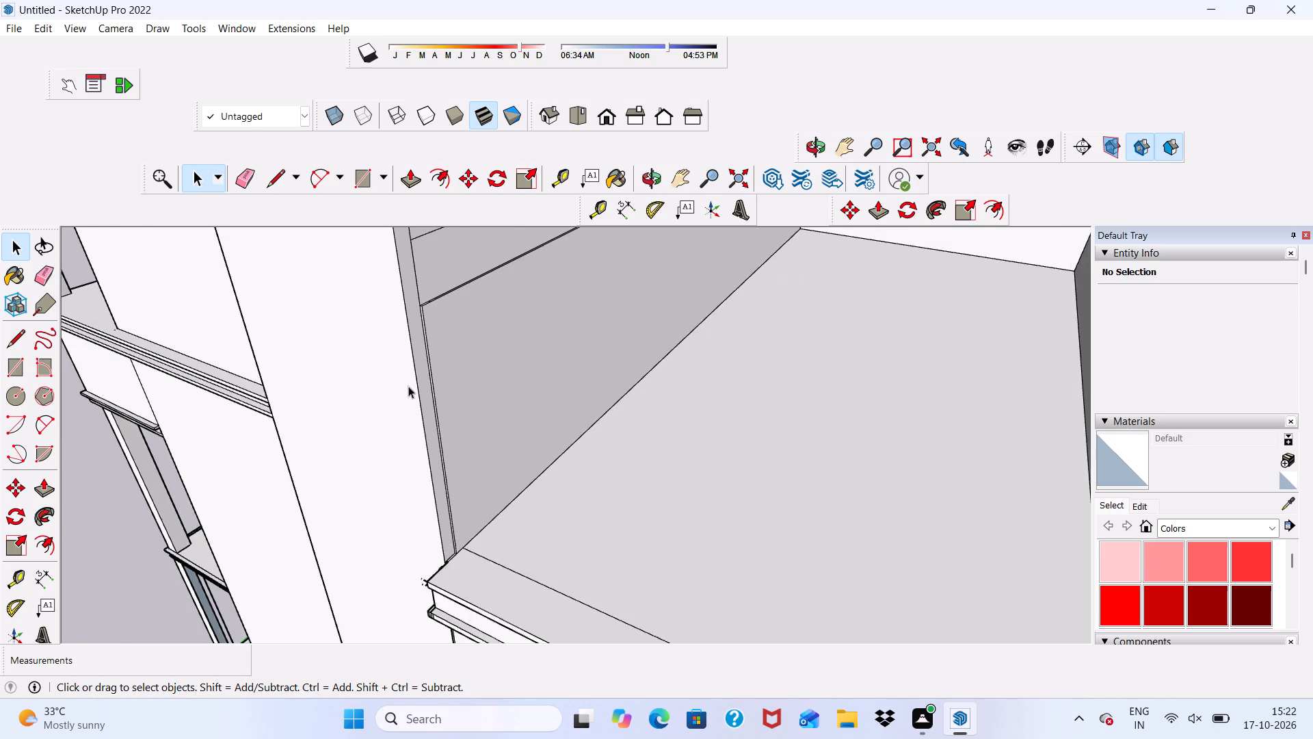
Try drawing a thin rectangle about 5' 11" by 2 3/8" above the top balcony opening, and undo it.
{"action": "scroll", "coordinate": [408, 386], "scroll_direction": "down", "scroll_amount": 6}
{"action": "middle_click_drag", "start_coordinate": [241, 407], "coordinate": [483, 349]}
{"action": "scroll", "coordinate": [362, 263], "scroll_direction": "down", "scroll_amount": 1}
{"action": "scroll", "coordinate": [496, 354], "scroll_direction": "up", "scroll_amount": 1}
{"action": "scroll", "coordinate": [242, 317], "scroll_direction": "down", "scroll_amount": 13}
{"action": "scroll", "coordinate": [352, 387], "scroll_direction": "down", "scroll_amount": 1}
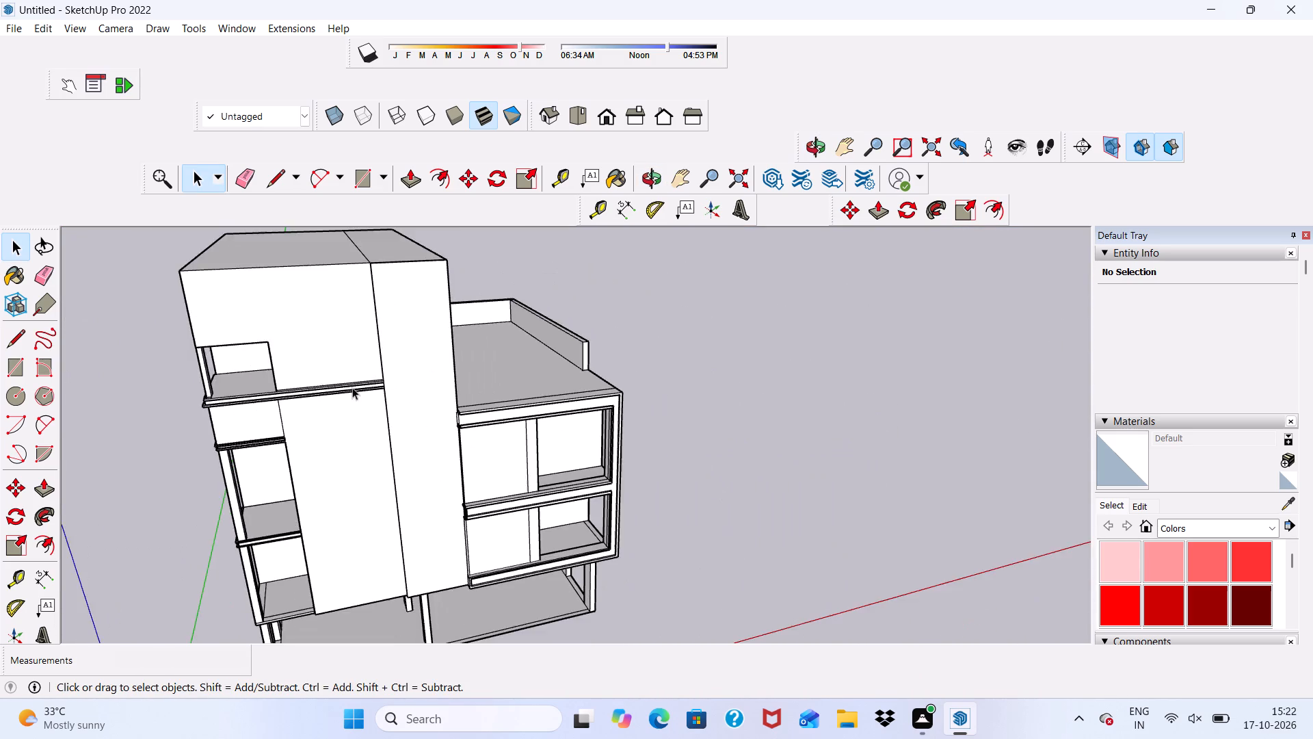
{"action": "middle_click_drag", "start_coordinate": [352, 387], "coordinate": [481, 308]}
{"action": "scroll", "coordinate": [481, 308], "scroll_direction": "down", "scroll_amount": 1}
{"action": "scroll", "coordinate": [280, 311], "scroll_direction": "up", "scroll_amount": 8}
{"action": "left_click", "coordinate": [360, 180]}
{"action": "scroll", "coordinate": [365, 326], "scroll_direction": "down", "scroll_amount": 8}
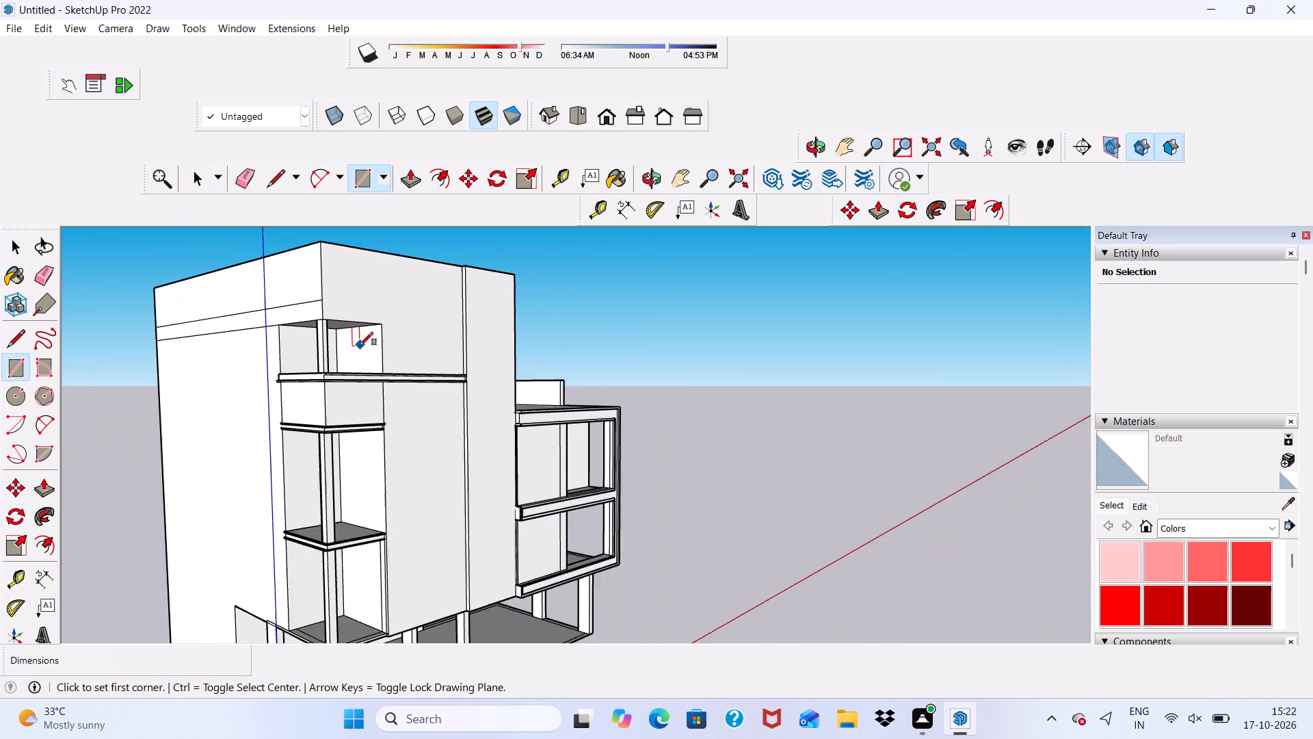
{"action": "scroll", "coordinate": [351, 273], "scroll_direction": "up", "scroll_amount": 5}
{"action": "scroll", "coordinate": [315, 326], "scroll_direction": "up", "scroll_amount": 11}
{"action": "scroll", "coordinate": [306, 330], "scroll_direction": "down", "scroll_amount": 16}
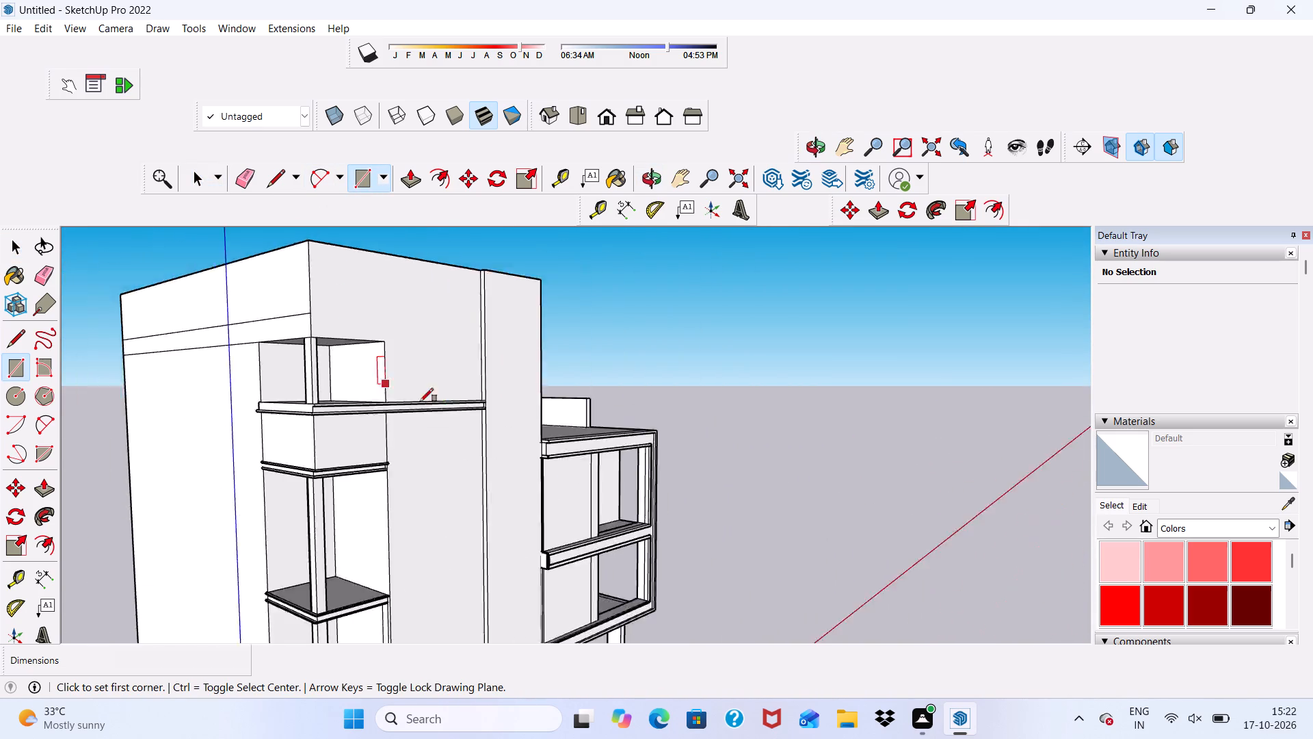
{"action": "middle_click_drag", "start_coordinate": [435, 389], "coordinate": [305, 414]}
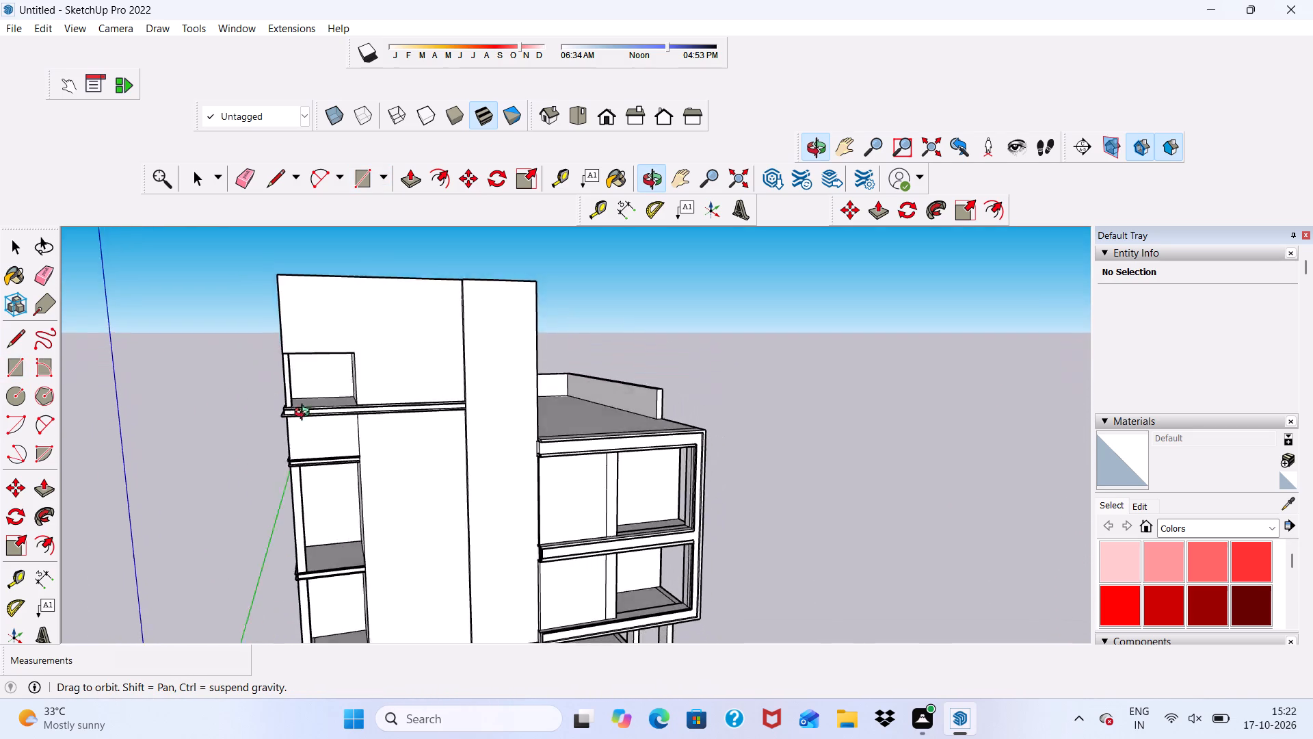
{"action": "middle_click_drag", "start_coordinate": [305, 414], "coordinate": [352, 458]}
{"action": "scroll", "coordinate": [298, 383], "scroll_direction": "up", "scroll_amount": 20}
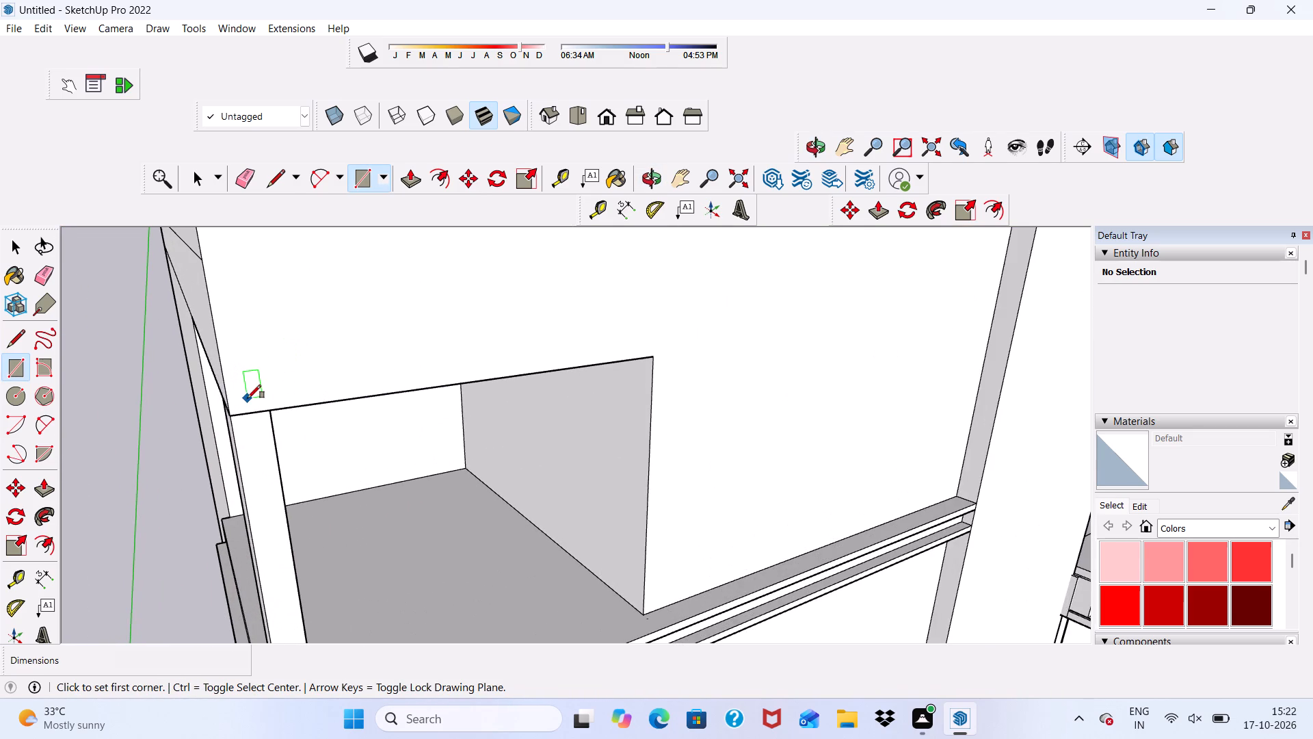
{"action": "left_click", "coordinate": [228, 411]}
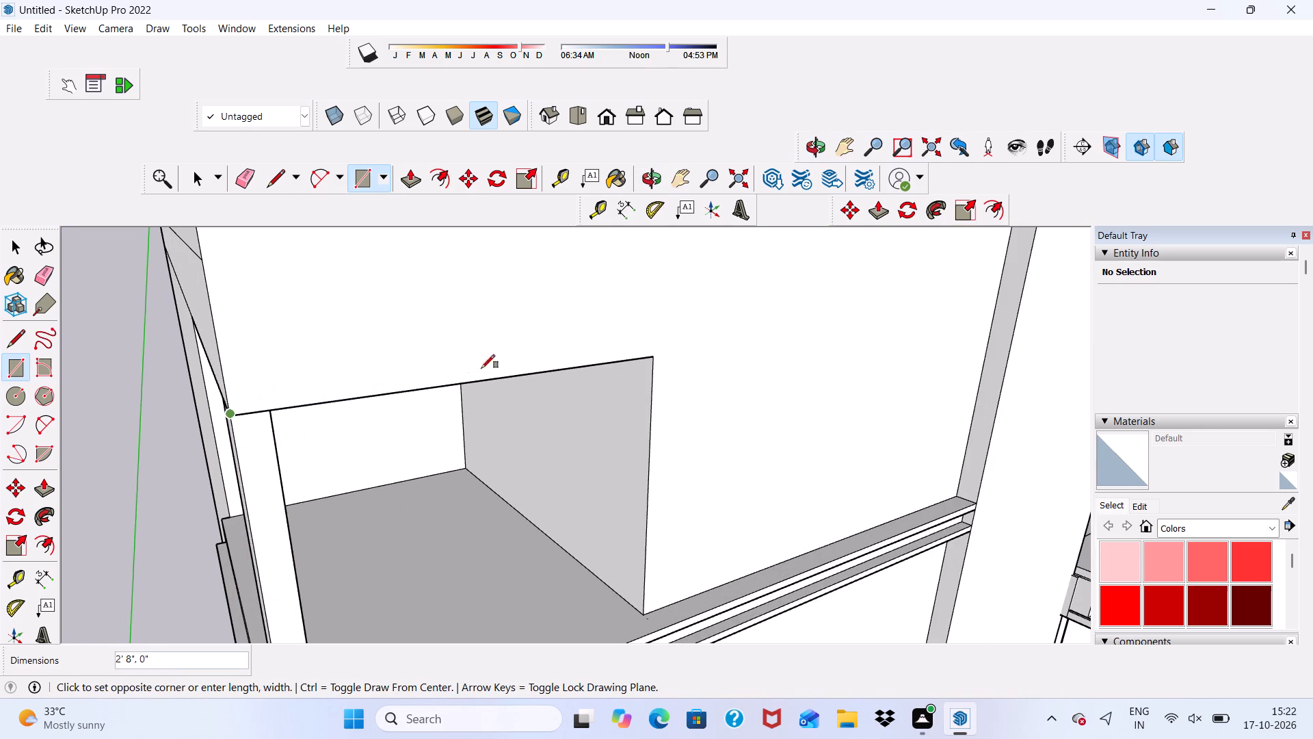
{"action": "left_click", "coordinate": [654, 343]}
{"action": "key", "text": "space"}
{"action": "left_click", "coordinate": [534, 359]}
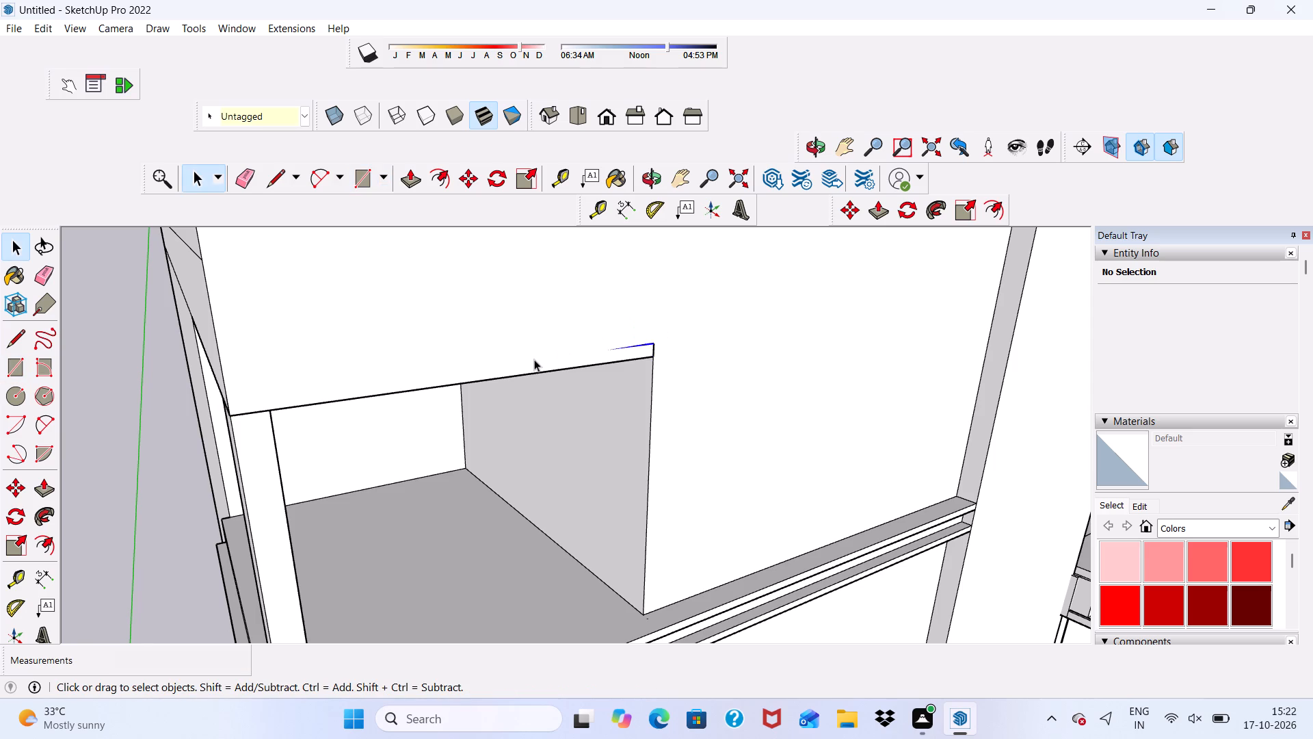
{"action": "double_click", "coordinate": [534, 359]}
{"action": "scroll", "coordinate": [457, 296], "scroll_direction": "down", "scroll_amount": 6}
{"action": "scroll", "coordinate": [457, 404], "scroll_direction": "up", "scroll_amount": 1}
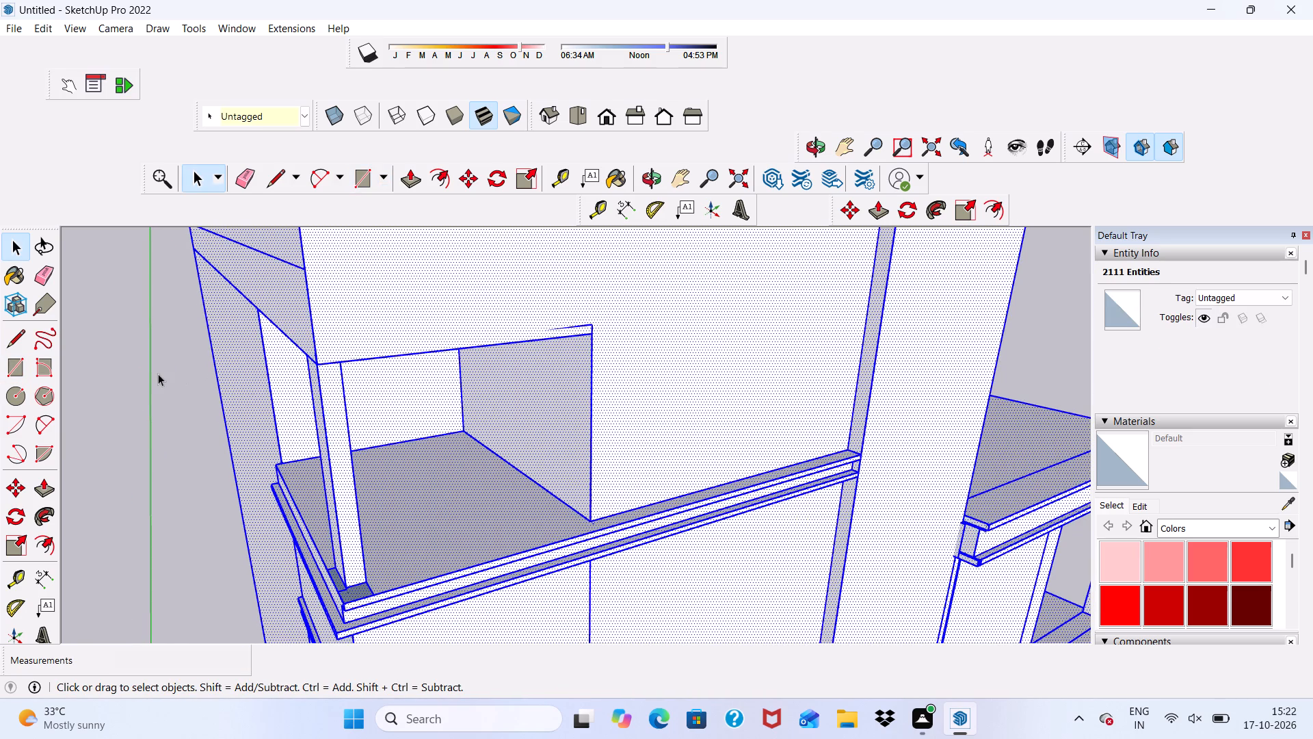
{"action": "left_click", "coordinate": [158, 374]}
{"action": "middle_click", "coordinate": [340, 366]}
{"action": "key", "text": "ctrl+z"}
Draw a rectangle about 5' 11" by 10 1/16" on the roof mass face, directly above the top balcony opening.
{"action": "scroll", "coordinate": [407, 348], "scroll_direction": "down", "scroll_amount": 1}
{"action": "middle_click_drag", "start_coordinate": [407, 348], "coordinate": [352, 242]}
{"action": "scroll", "coordinate": [347, 246], "scroll_direction": "up", "scroll_amount": 5}
{"action": "scroll", "coordinate": [346, 291], "scroll_direction": "down", "scroll_amount": 5}
{"action": "middle_click_drag", "start_coordinate": [400, 394], "coordinate": [331, 478]}
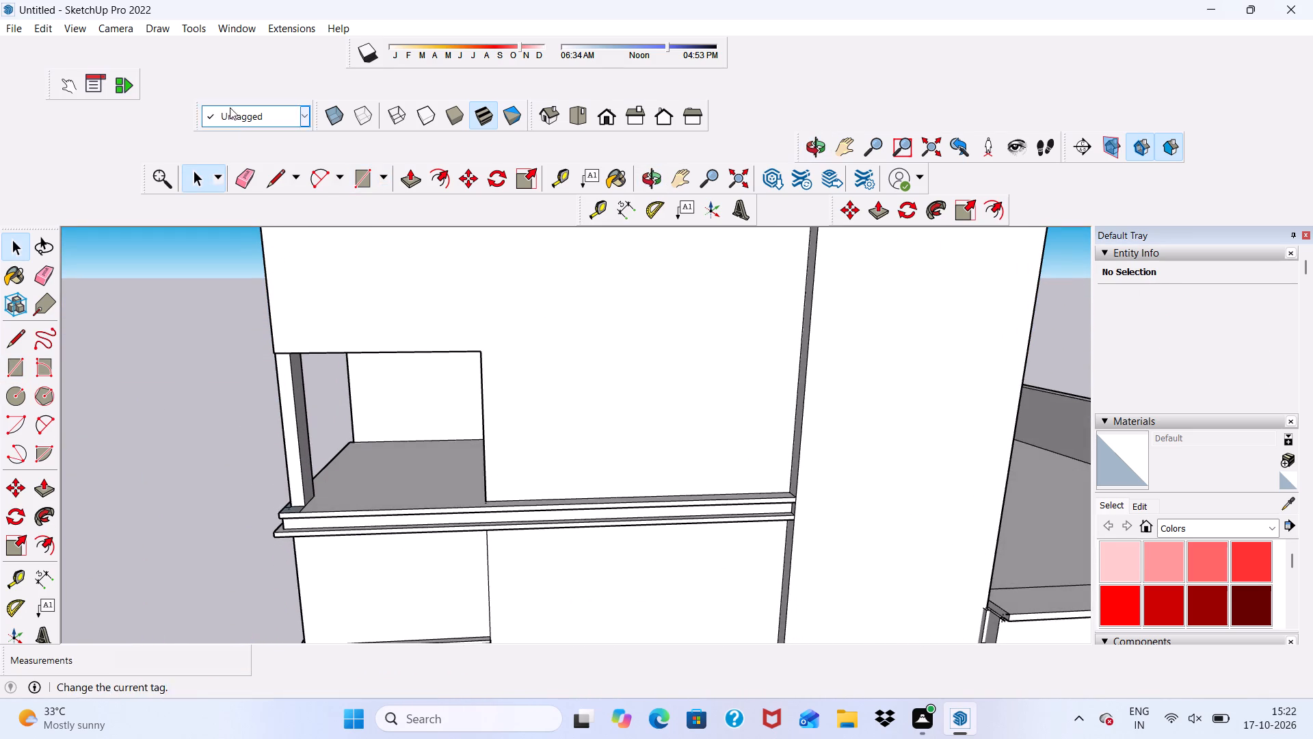
{"action": "left_click", "coordinate": [358, 181]}
{"action": "left_click", "coordinate": [483, 352]}
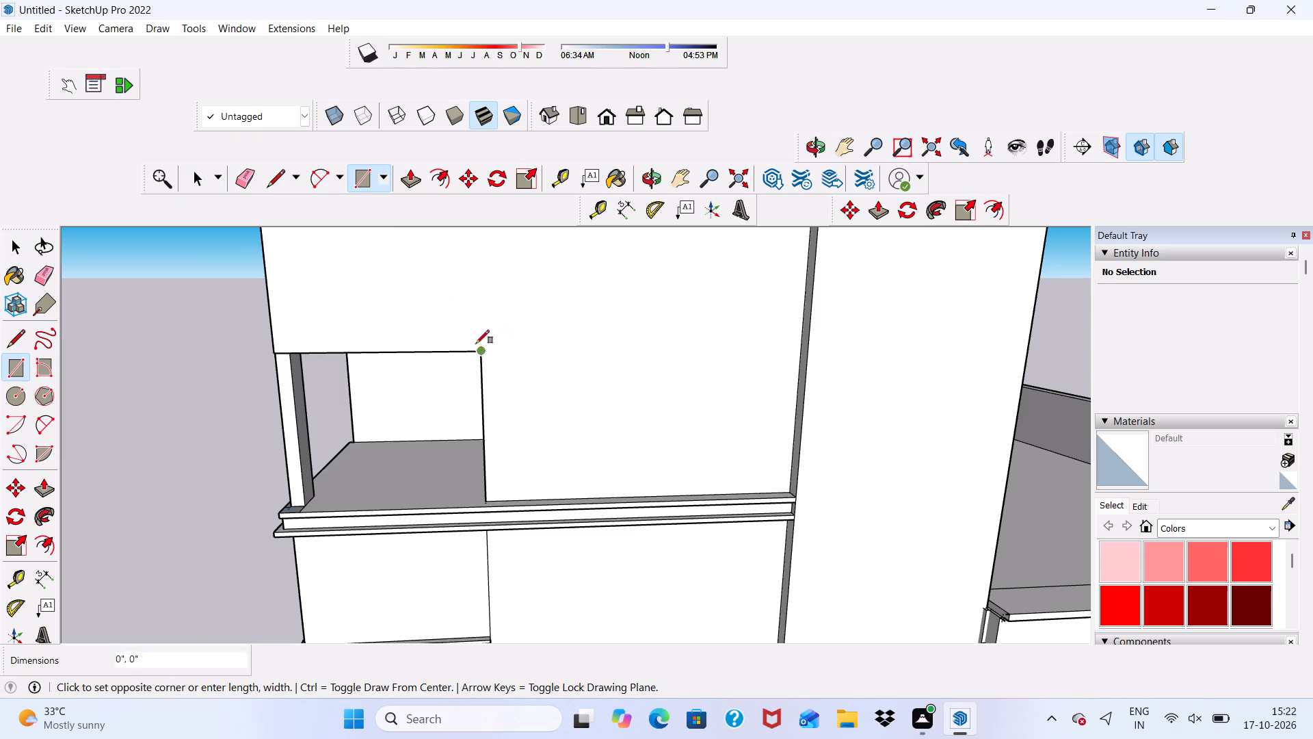
{"action": "left_click", "coordinate": [272, 333]}
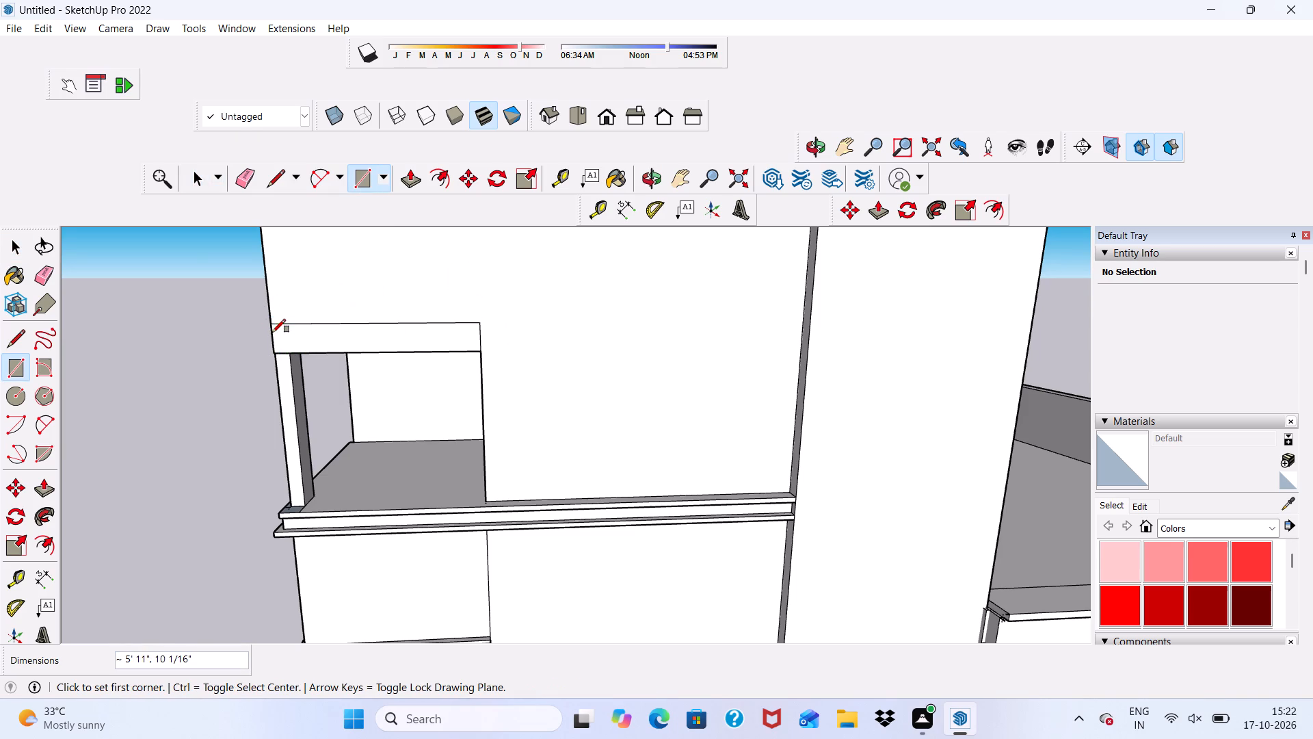
Pull the rectangular strip above the top balcony opening outward 6" as a projecting band.
{"action": "key", "text": "space"}
{"action": "left_click", "coordinate": [308, 342]}
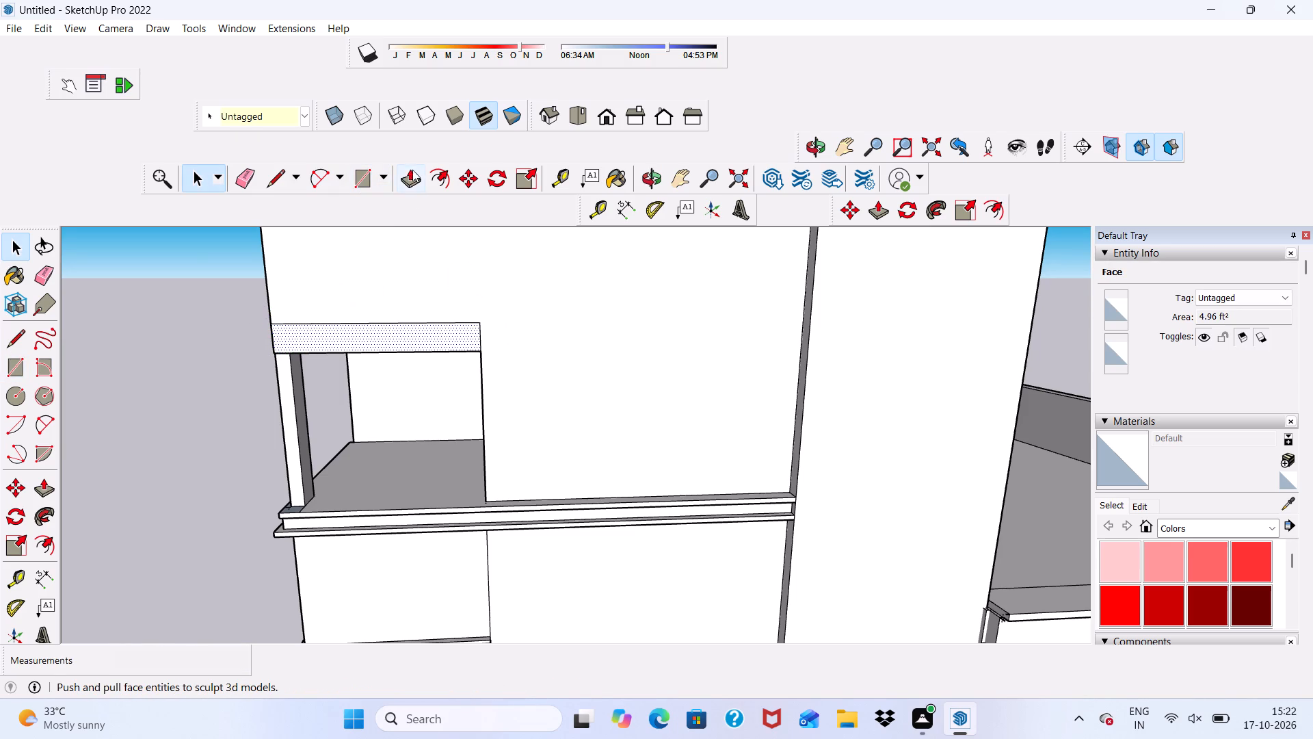
{"action": "left_click", "coordinate": [409, 170]}
{"action": "left_click", "coordinate": [354, 328]}
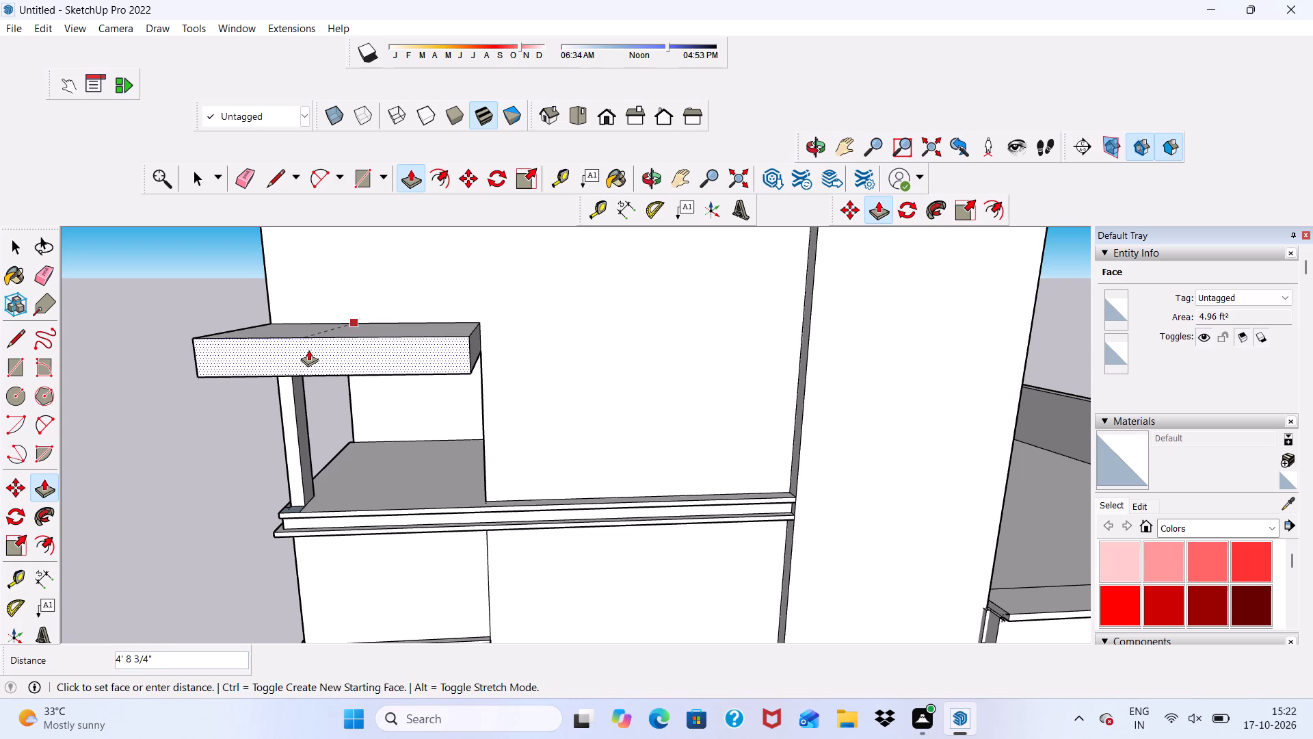
{"action": "type", "text": "6\""}
{"action": "key", "text": "Return"}
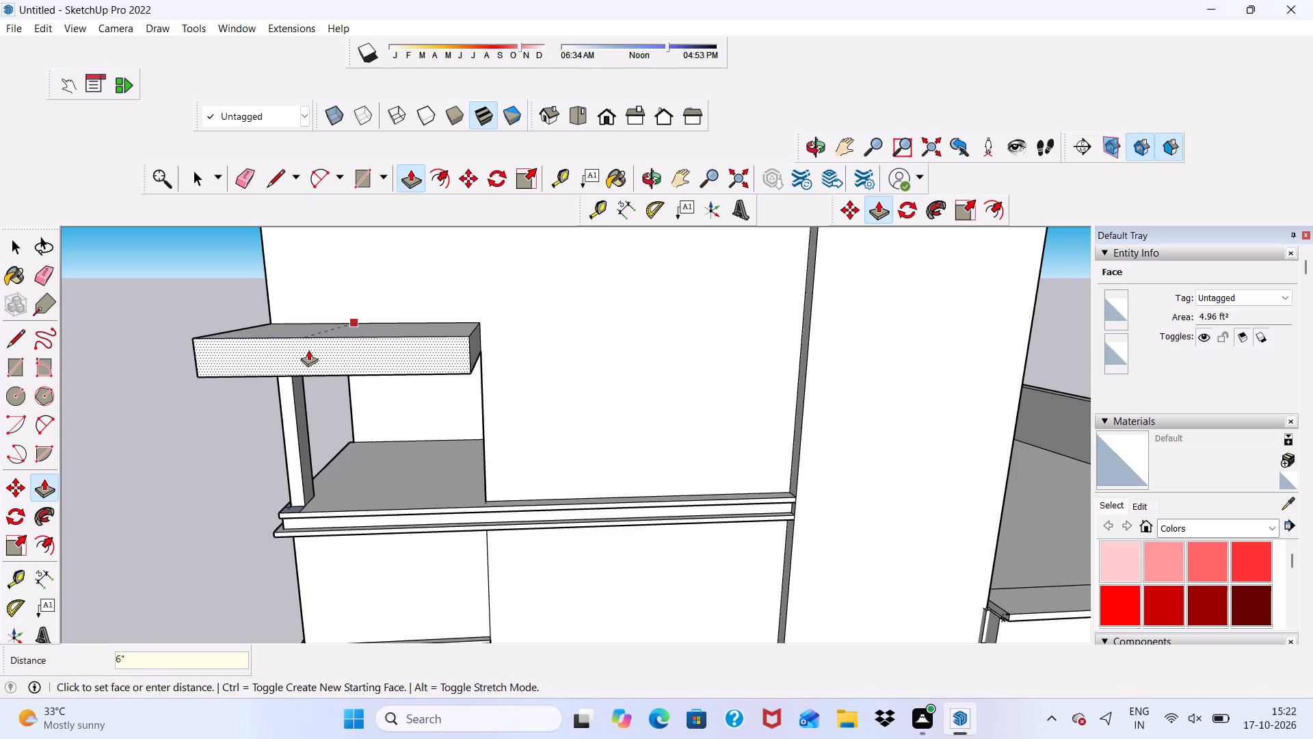
{"action": "scroll", "coordinate": [320, 352], "scroll_direction": "down", "scroll_amount": 8}
{"action": "middle_click_drag", "start_coordinate": [373, 358], "coordinate": [637, 383]}
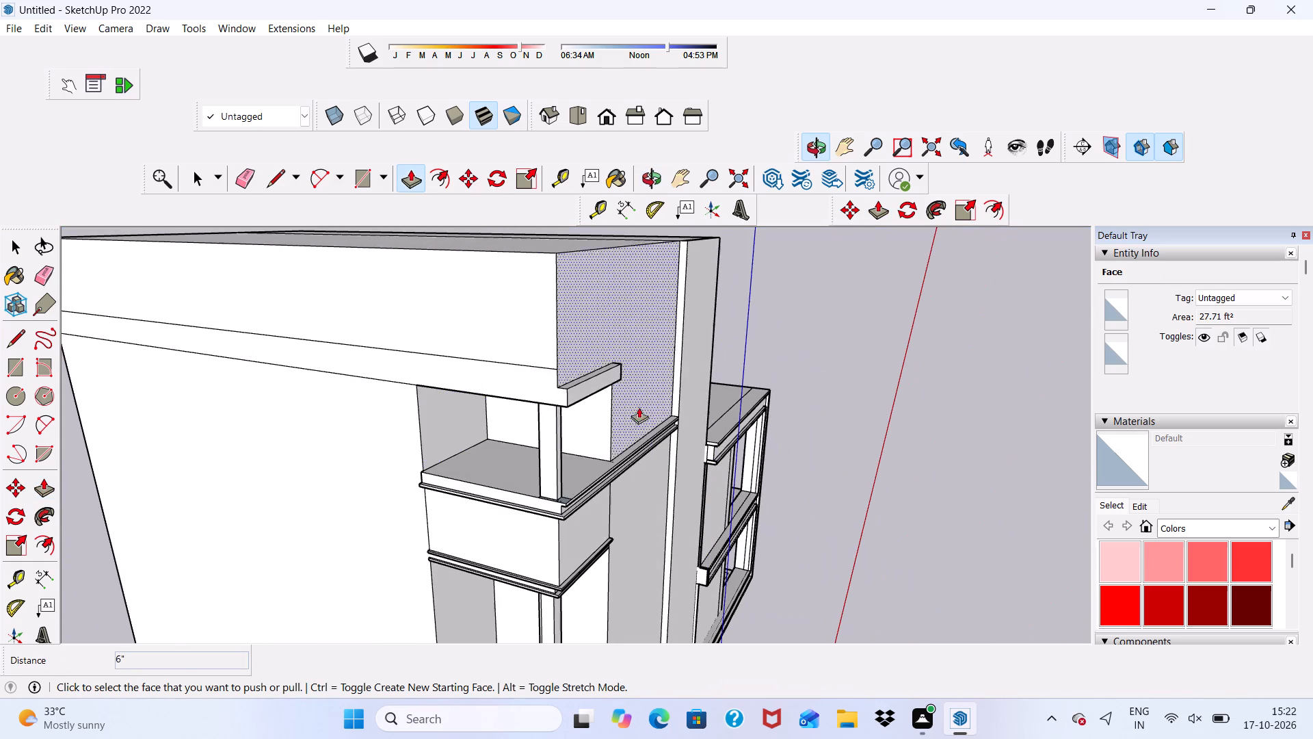
{"action": "key", "text": "space"}
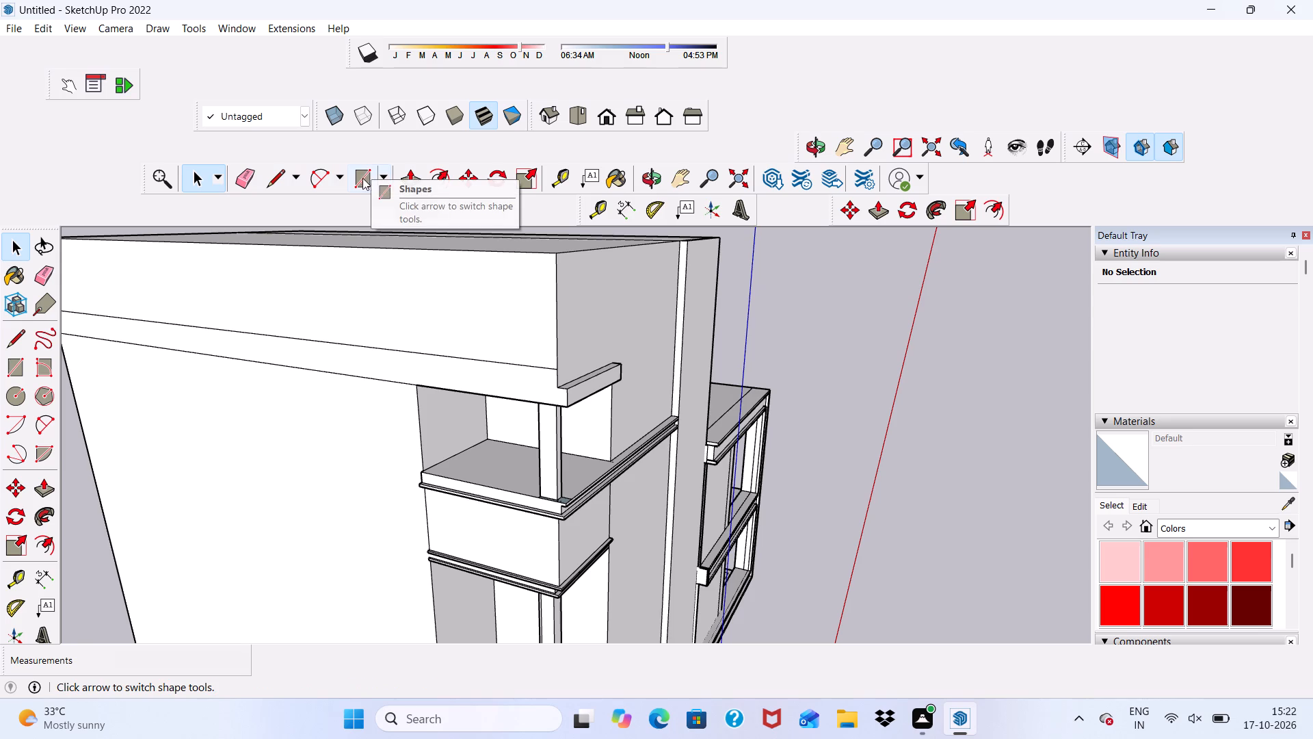
Draw a vertical line about 10 1/16" long across the front strip, separating the projecting side band's end face above the top balcony.
{"action": "scroll", "coordinate": [542, 395], "scroll_direction": "down", "scroll_amount": 1}
{"action": "middle_click_drag", "start_coordinate": [544, 398], "coordinate": [638, 420]}
{"action": "scroll", "coordinate": [664, 422], "scroll_direction": "up", "scroll_amount": 3}
{"action": "left_click", "coordinate": [687, 417]}
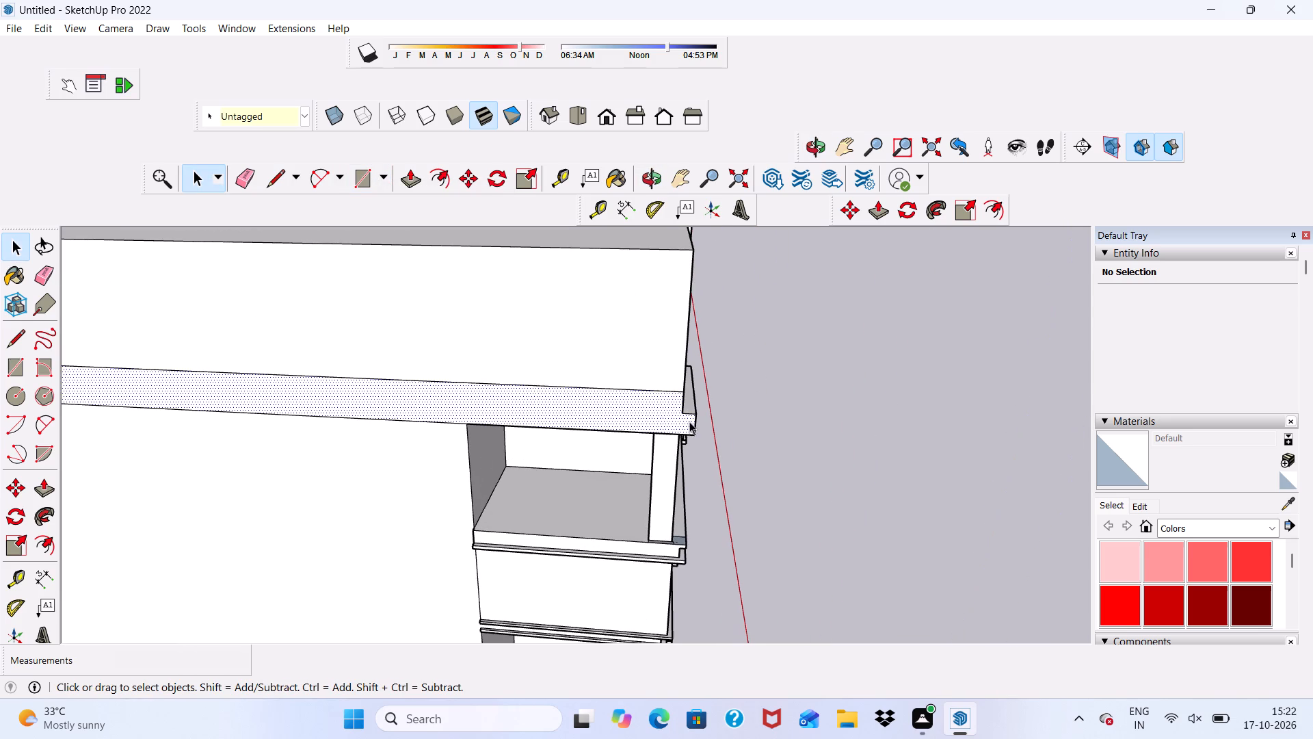
{"action": "left_click", "coordinate": [274, 169]}
{"action": "scroll", "coordinate": [732, 525], "scroll_direction": "up", "scroll_amount": 4}
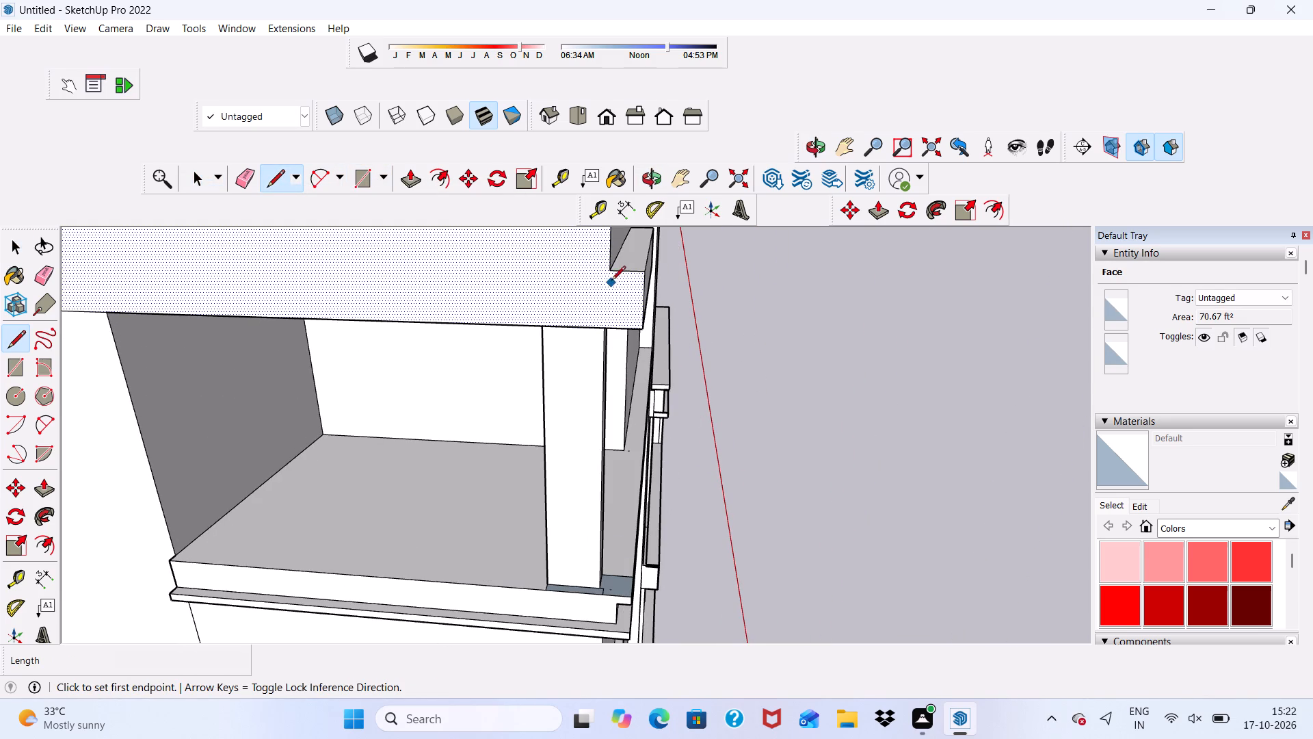
{"action": "left_click", "coordinate": [611, 270]}
{"action": "scroll", "coordinate": [604, 339], "scroll_direction": "up", "scroll_amount": 2}
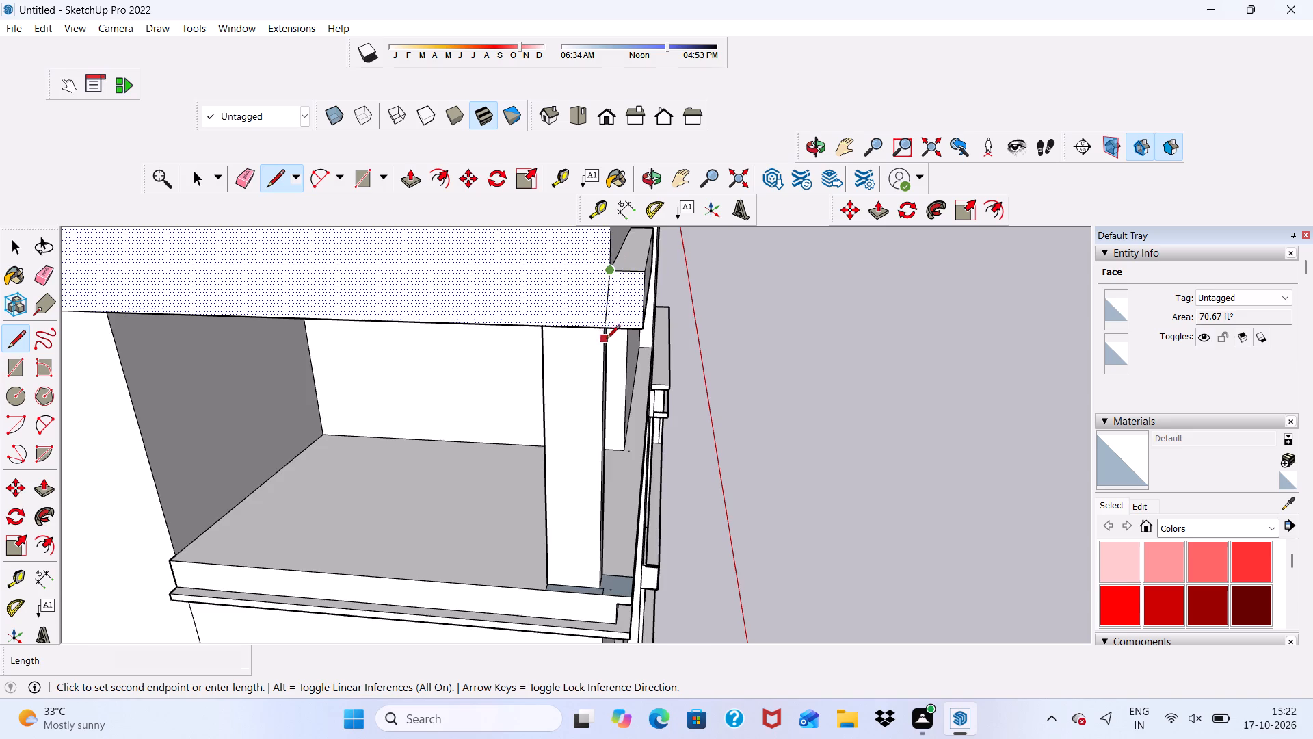
{"action": "scroll", "coordinate": [606, 340], "scroll_direction": "up", "scroll_amount": 3}
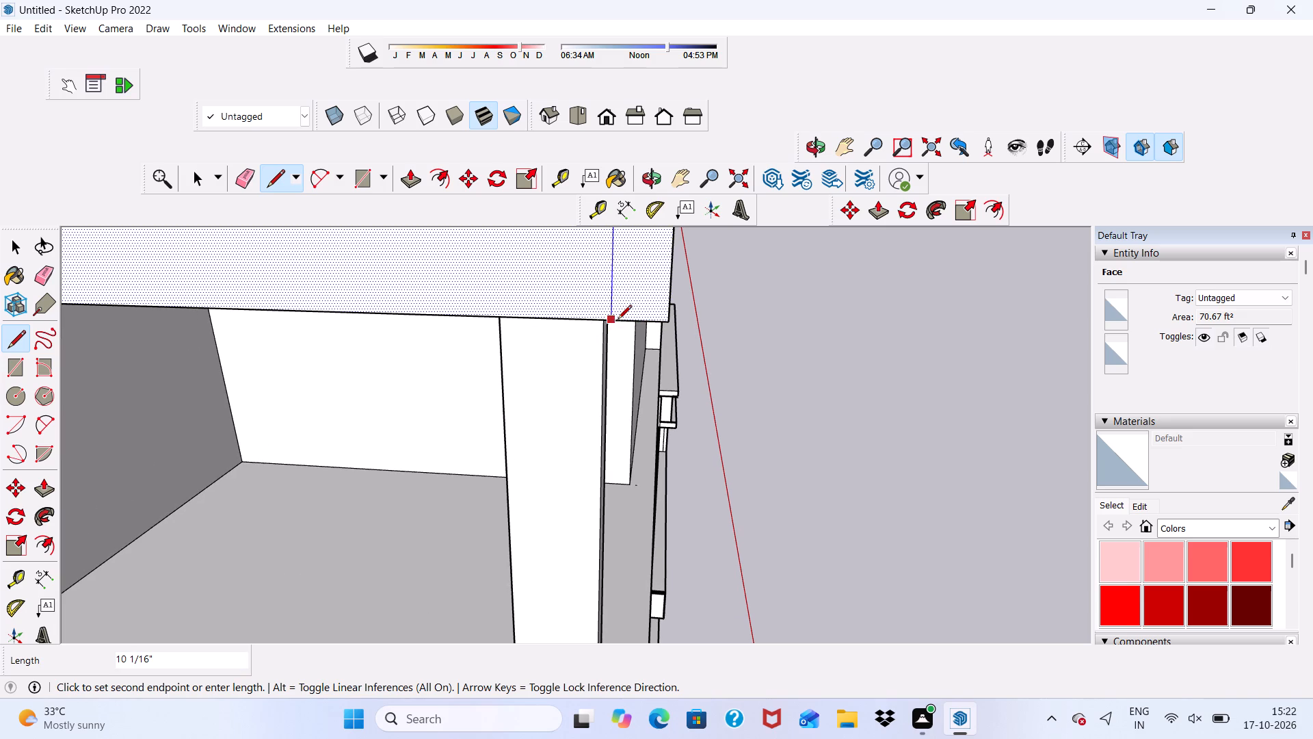
{"action": "left_click", "coordinate": [618, 320]}
Pull the band's small end face forward about 1' 1 7/8", and push it back about 6 1/8".
{"action": "key", "text": "space"}
{"action": "left_click", "coordinate": [659, 268]}
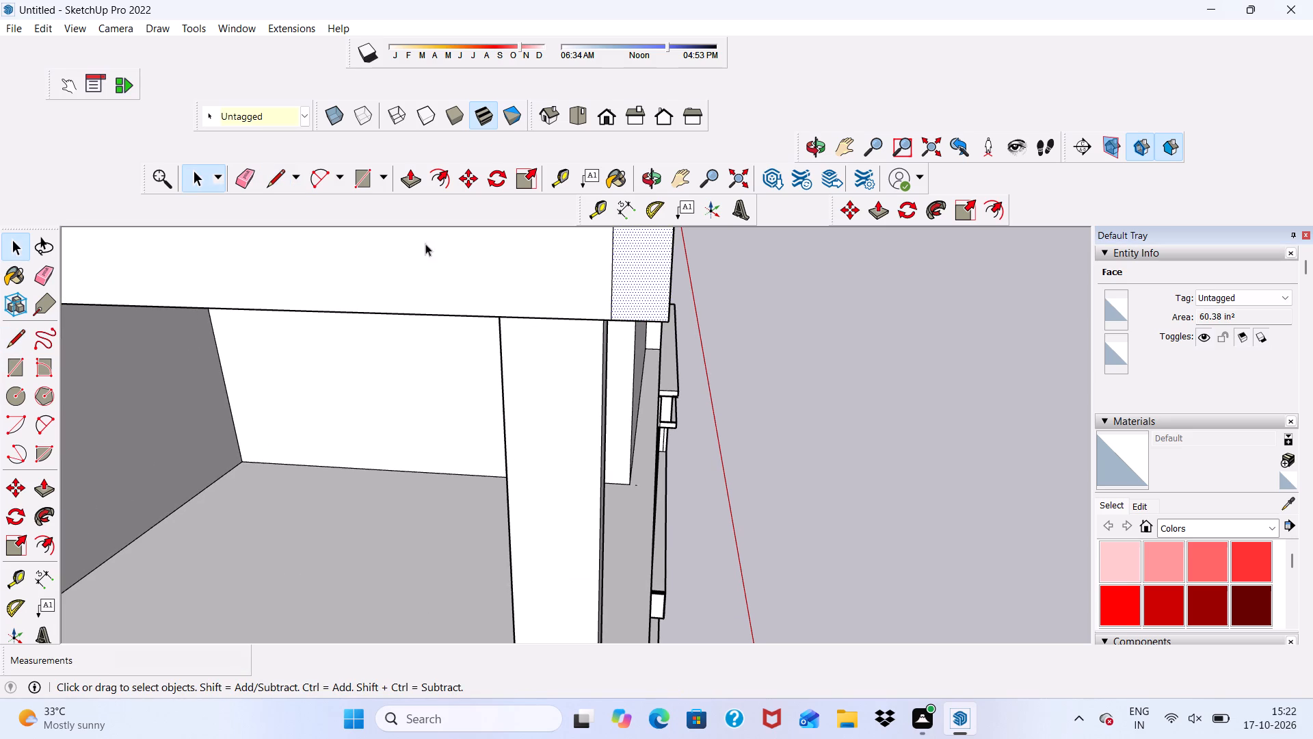
{"action": "left_click", "coordinate": [412, 168]}
{"action": "left_click", "coordinate": [625, 286]}
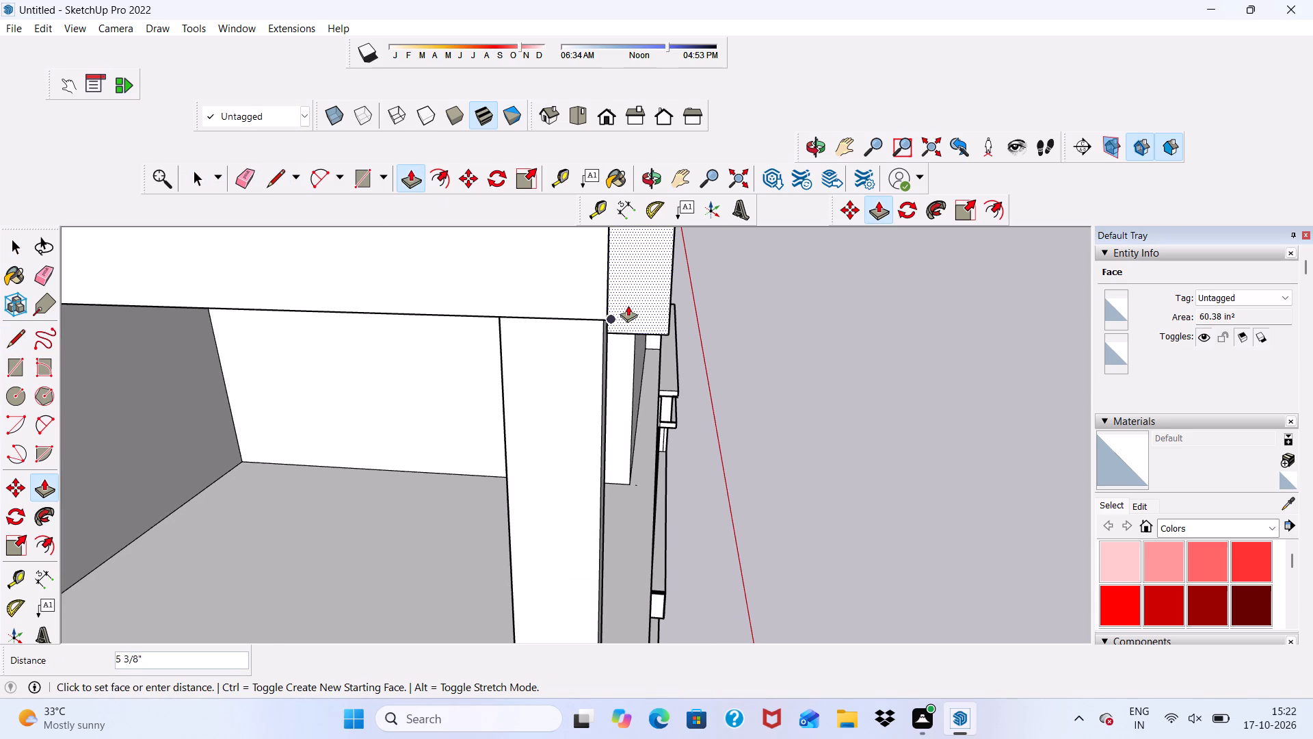
{"action": "left_click", "coordinate": [625, 323]}
{"action": "scroll", "coordinate": [566, 317], "scroll_direction": "down", "scroll_amount": 2}
{"action": "middle_click_drag", "start_coordinate": [568, 318], "coordinate": [700, 341]}
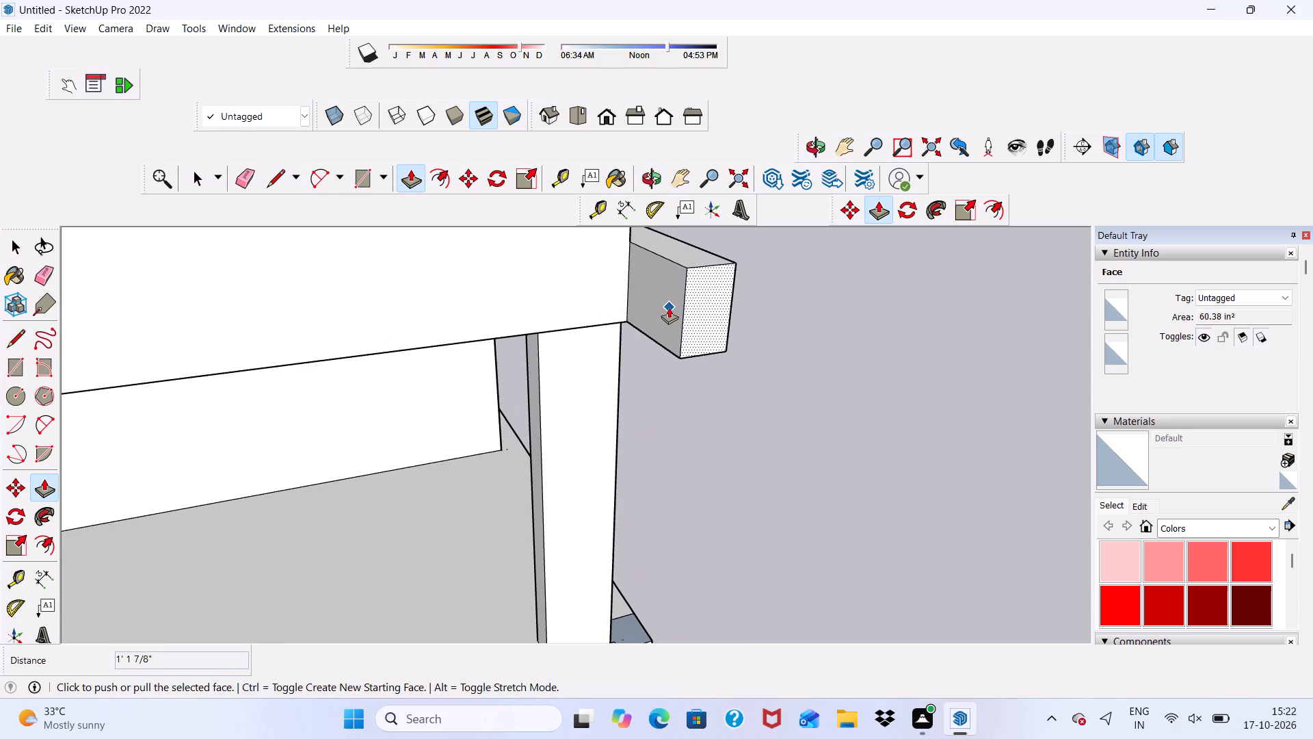
{"action": "left_click_drag", "start_coordinate": [691, 316], "coordinate": [669, 292]}
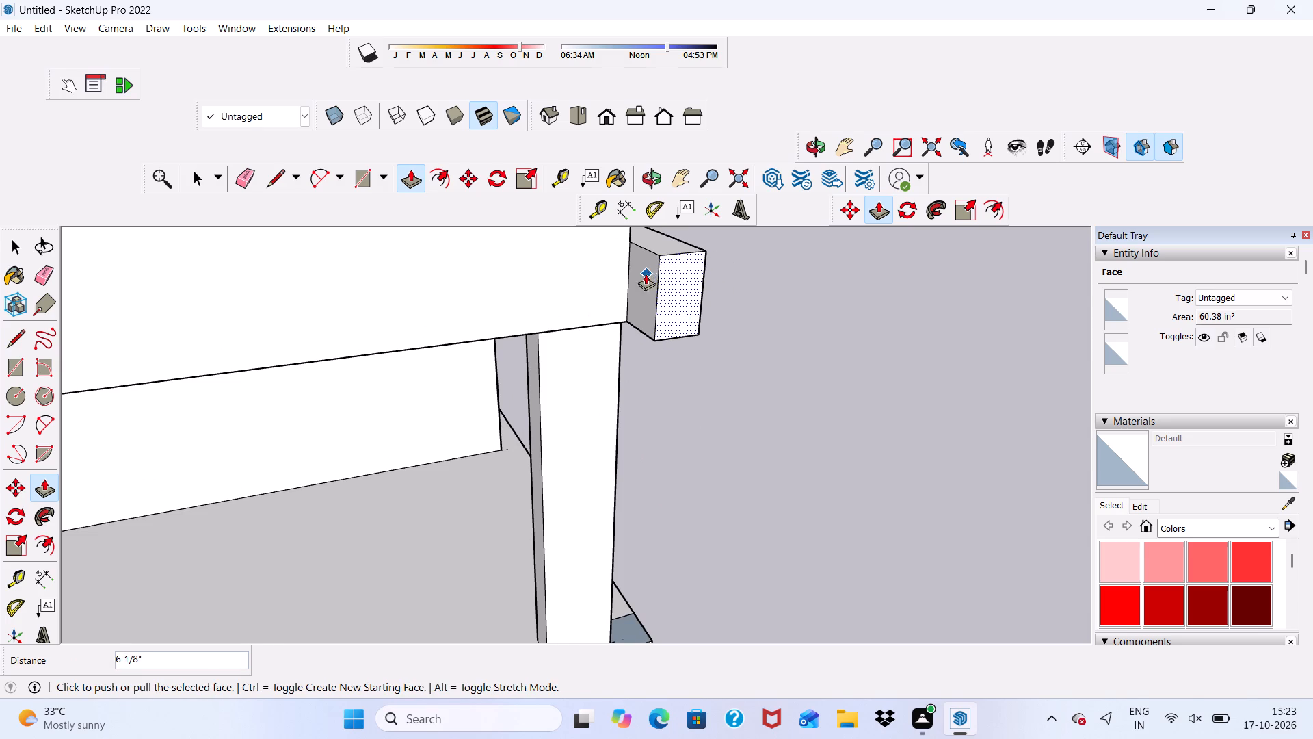
Pull the inner side of the projecting corner block 8' 3" across the front face, to the far edge of the top balcony opening.
{"action": "key", "text": "space"}
{"action": "left_click", "coordinate": [645, 274]}
{"action": "left_click", "coordinate": [406, 177]}
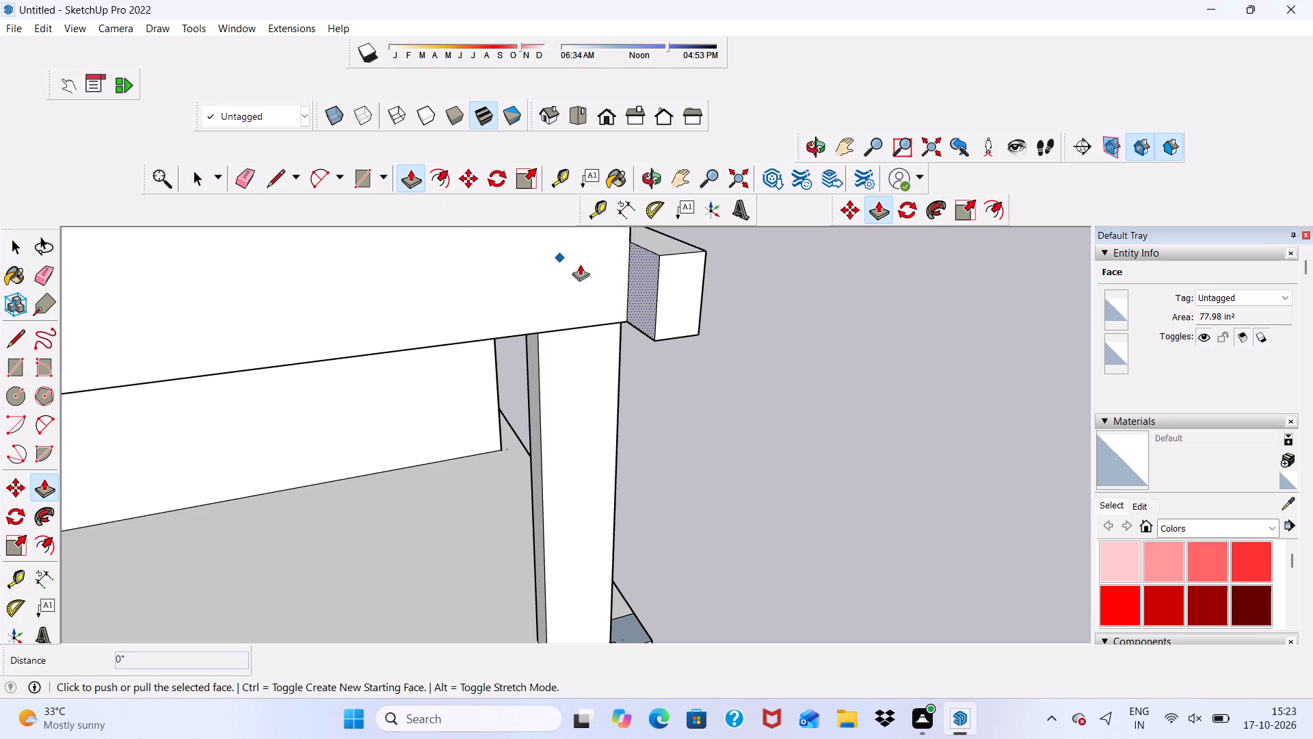
{"action": "left_click", "coordinate": [644, 290]}
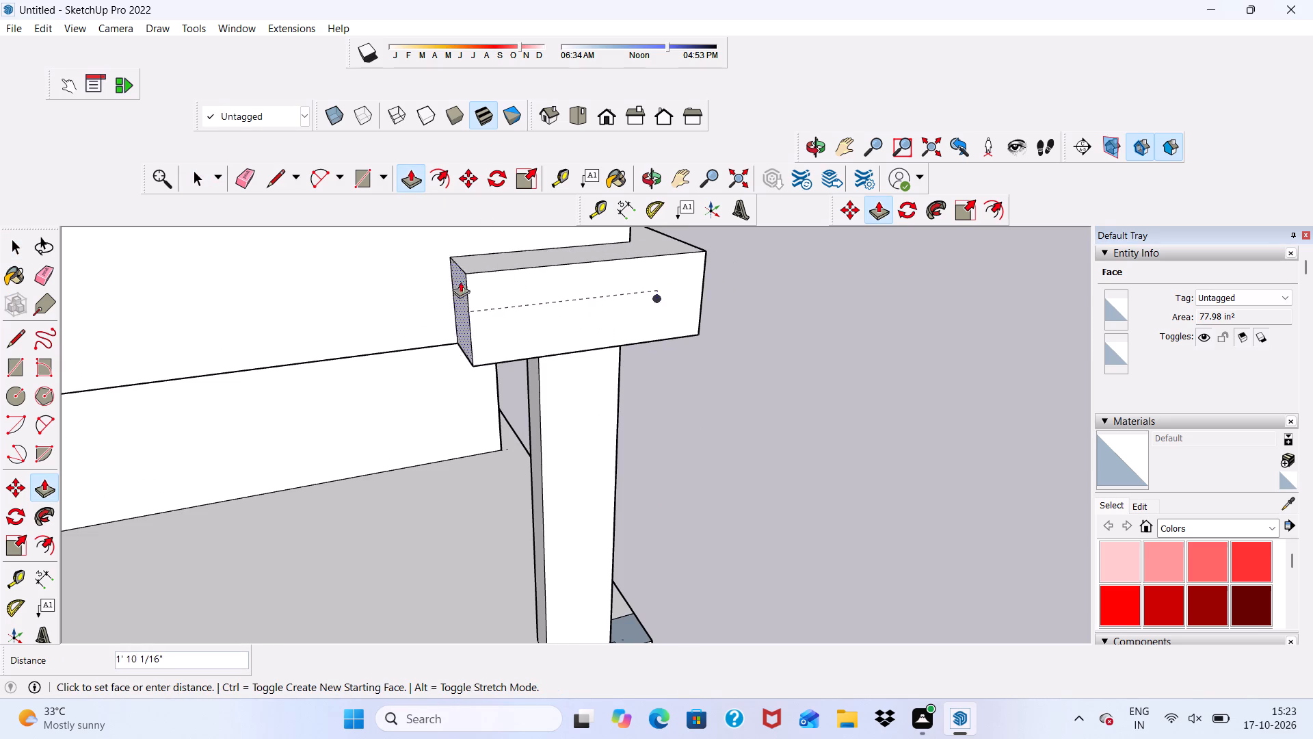
{"action": "scroll", "coordinate": [449, 276], "scroll_direction": "down", "scroll_amount": 13}
{"action": "scroll", "coordinate": [215, 348], "scroll_direction": "down", "scroll_amount": 1}
{"action": "middle_click_drag", "start_coordinate": [215, 348], "coordinate": [258, 251]}
{"action": "scroll", "coordinate": [252, 267], "scroll_direction": "up", "scroll_amount": 3}
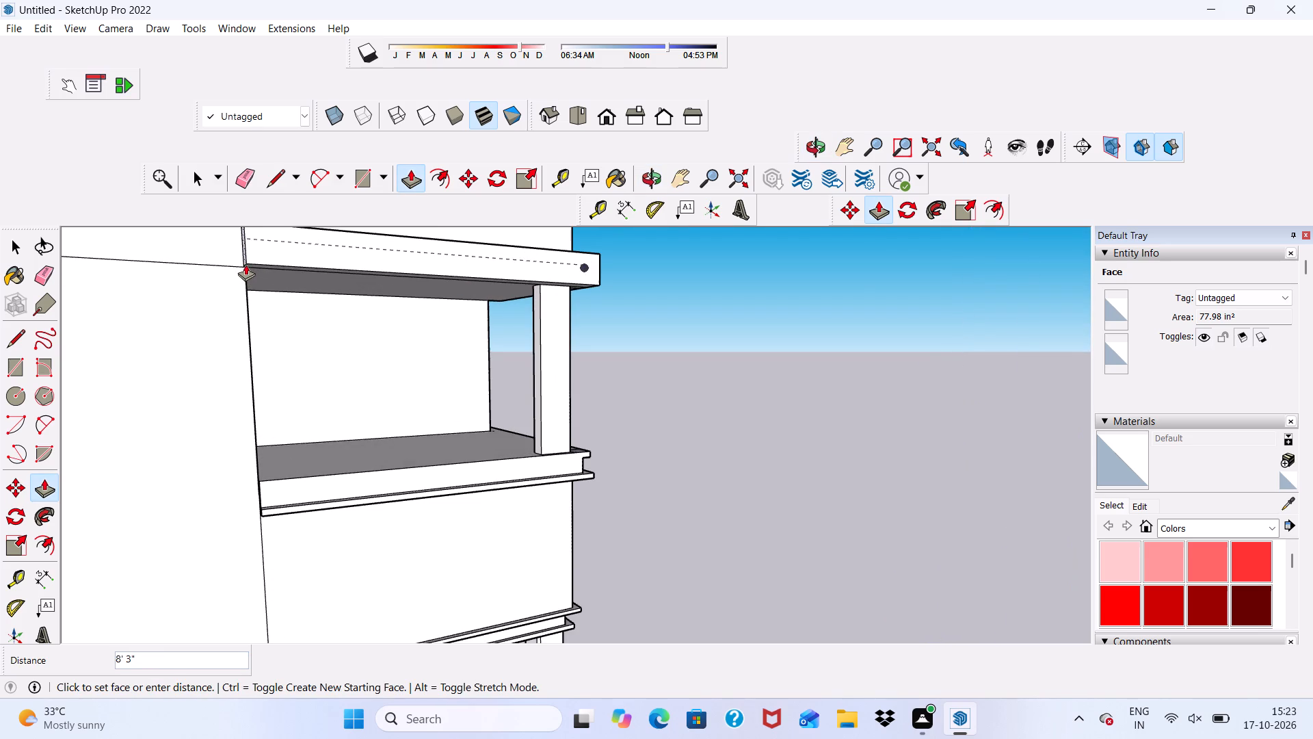
{"action": "left_click", "coordinate": [246, 264]}
Erase the two leftover horizontal lines on the roof mass's front face, above and beside the new band.
{"action": "scroll", "coordinate": [258, 345], "scroll_direction": "down", "scroll_amount": 5}
{"action": "middle_click_drag", "start_coordinate": [337, 441], "coordinate": [226, 466]}
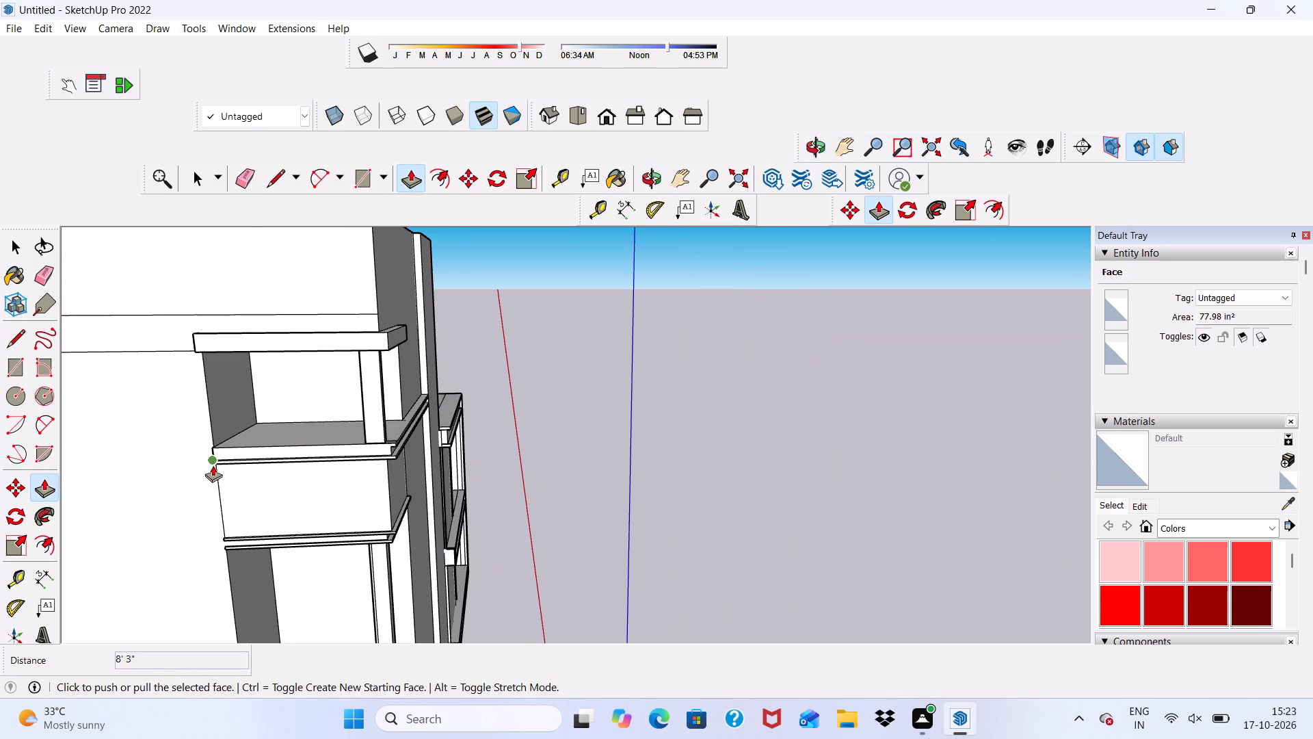
{"action": "key", "text": "space"}
{"action": "scroll", "coordinate": [213, 465], "scroll_direction": "down", "scroll_amount": 4}
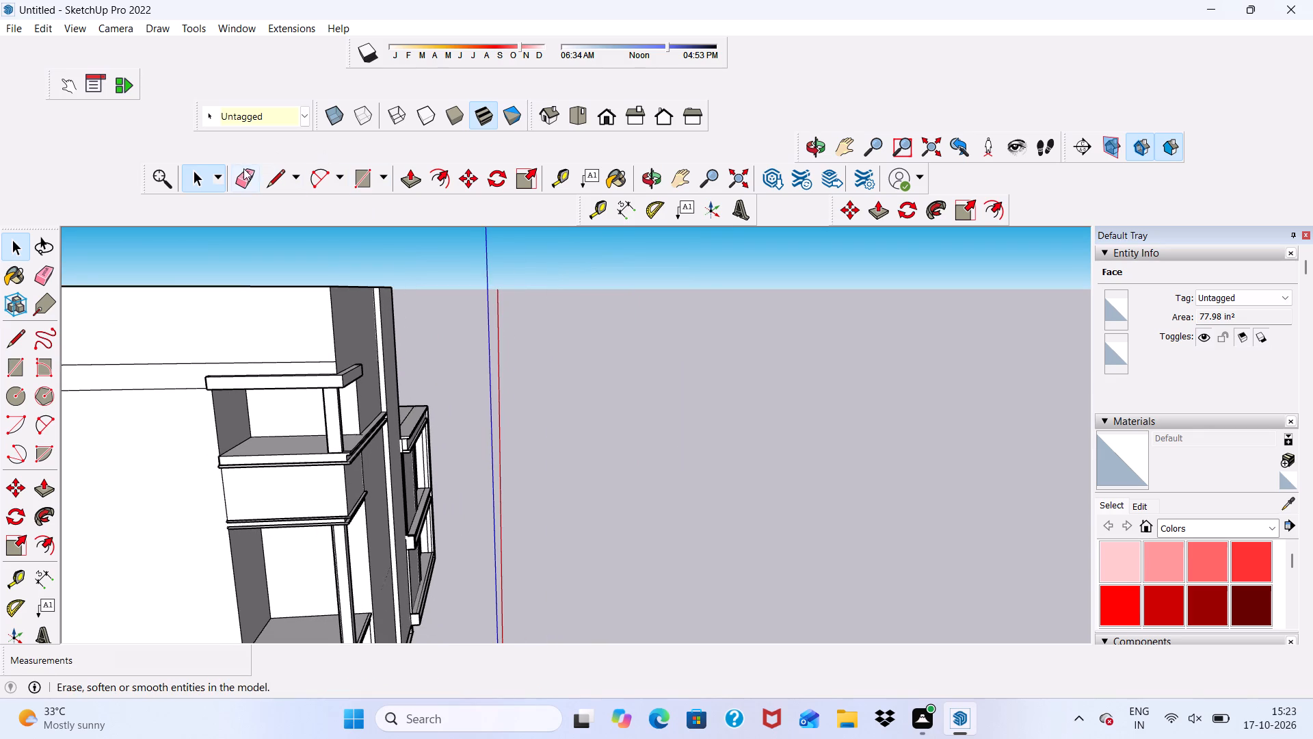
{"action": "left_click", "coordinate": [249, 170]}
{"action": "scroll", "coordinate": [286, 301], "scroll_direction": "up", "scroll_amount": 4}
{"action": "left_click", "coordinate": [304, 378]}
{"action": "left_click_drag", "start_coordinate": [309, 379], "coordinate": [317, 374]}
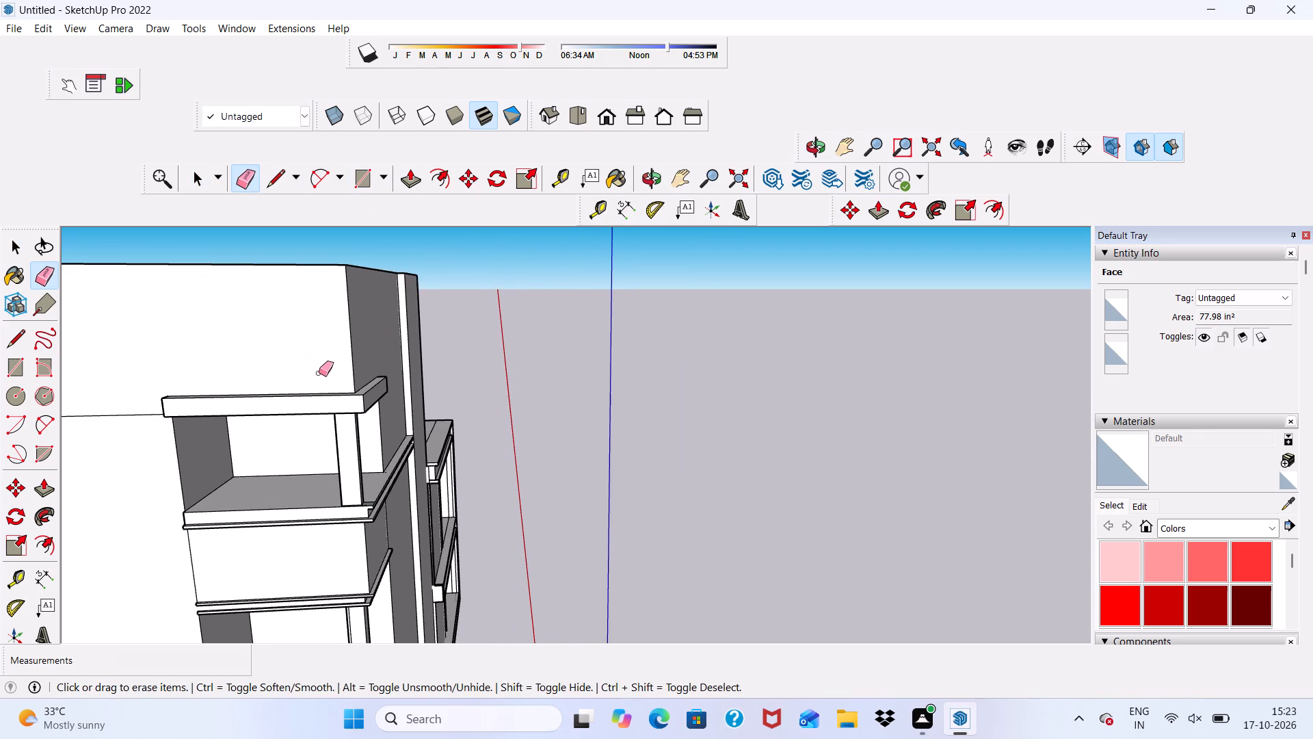
{"action": "scroll", "coordinate": [263, 365], "scroll_direction": "down", "scroll_amount": 6}
{"action": "left_click_drag", "start_coordinate": [115, 387], "coordinate": [131, 403]}
Draw a thin rectangle about 6' 6 3/4" long along the top edge of the band's side face above the top balcony.
{"action": "middle_click_drag", "start_coordinate": [334, 418], "coordinate": [340, 415]}
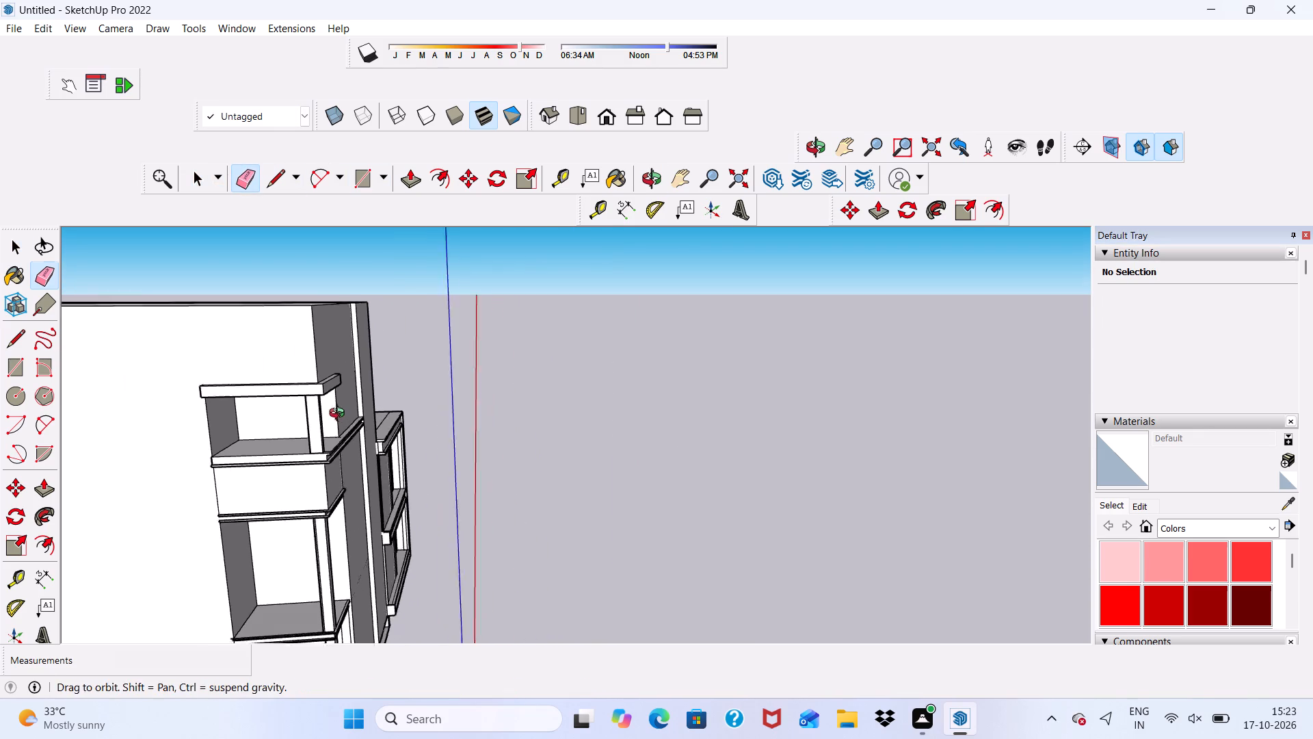
{"action": "middle_click_drag", "start_coordinate": [340, 415], "coordinate": [174, 461]}
{"action": "key", "text": "space"}
{"action": "scroll", "coordinate": [261, 379], "scroll_direction": "up", "scroll_amount": 11}
{"action": "scroll", "coordinate": [285, 172], "scroll_direction": "up", "scroll_amount": 1}
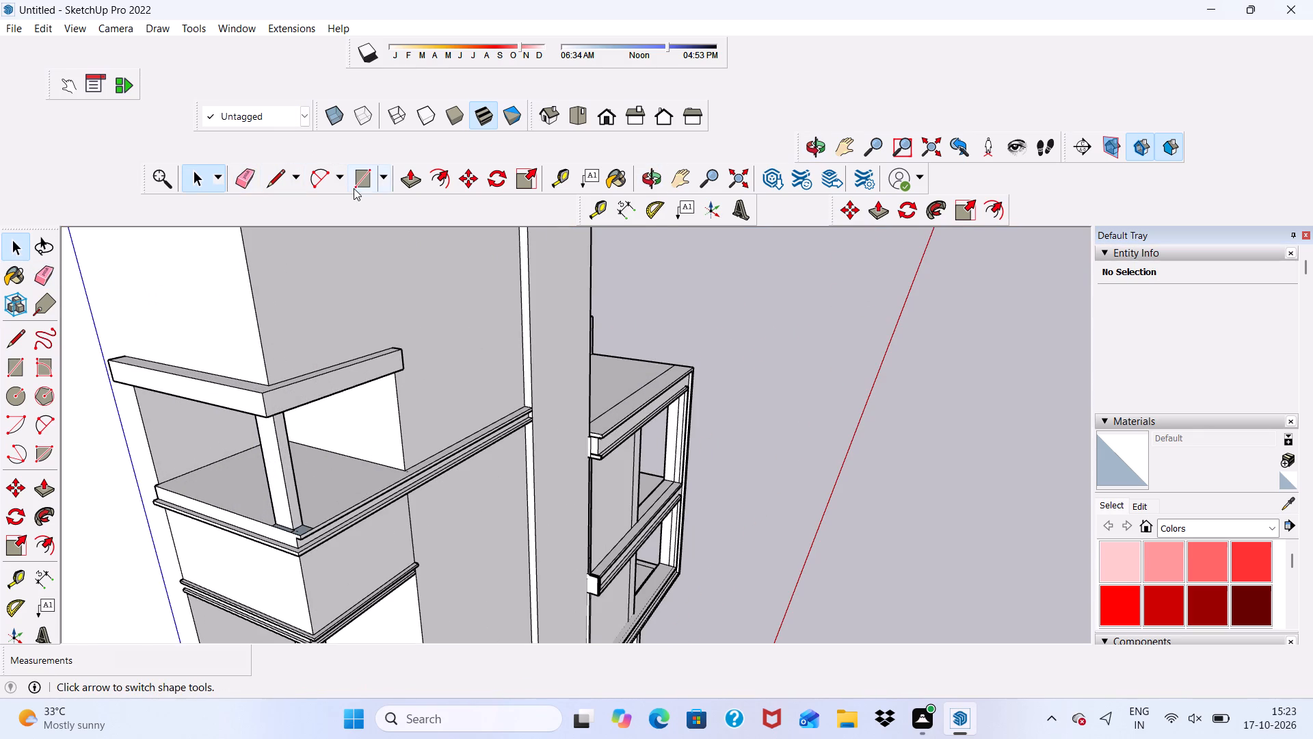
{"action": "left_click", "coordinate": [362, 181]}
{"action": "scroll", "coordinate": [300, 428], "scroll_direction": "up", "scroll_amount": 5}
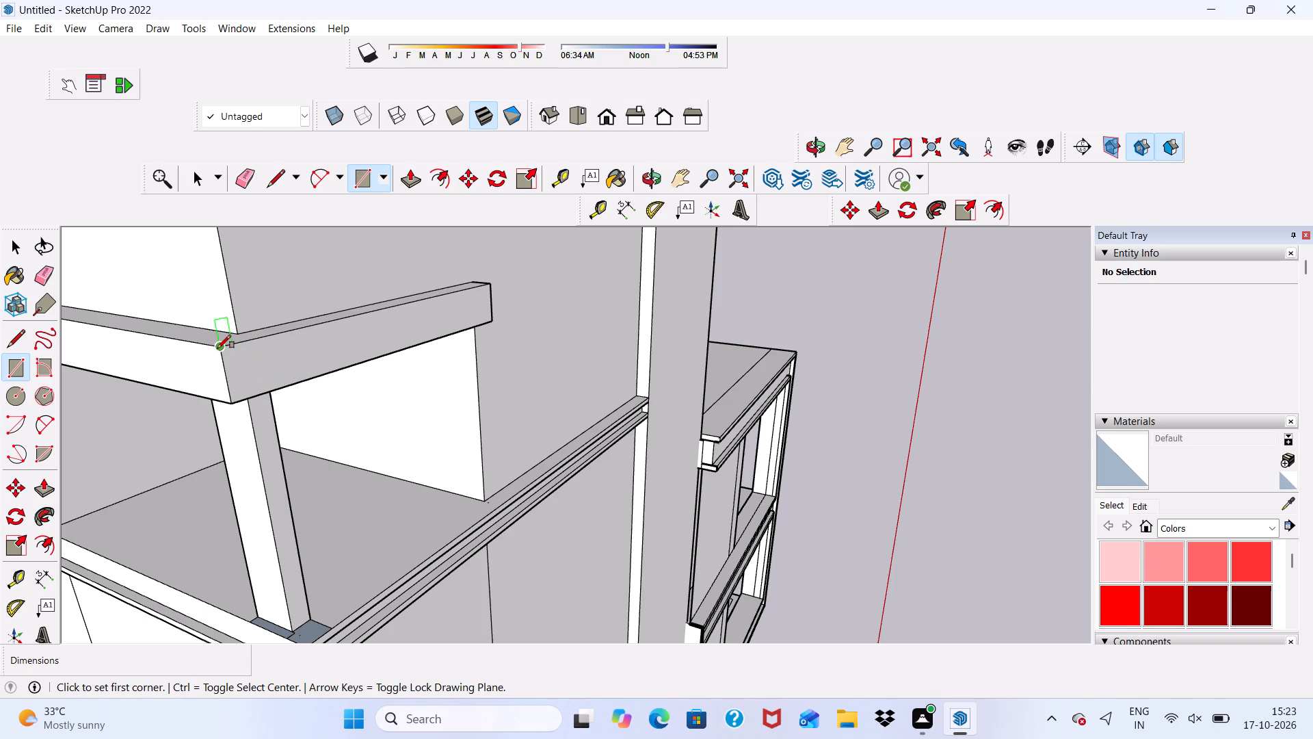
{"action": "left_click", "coordinate": [220, 350]}
{"action": "scroll", "coordinate": [487, 304], "scroll_direction": "up", "scroll_amount": 4}
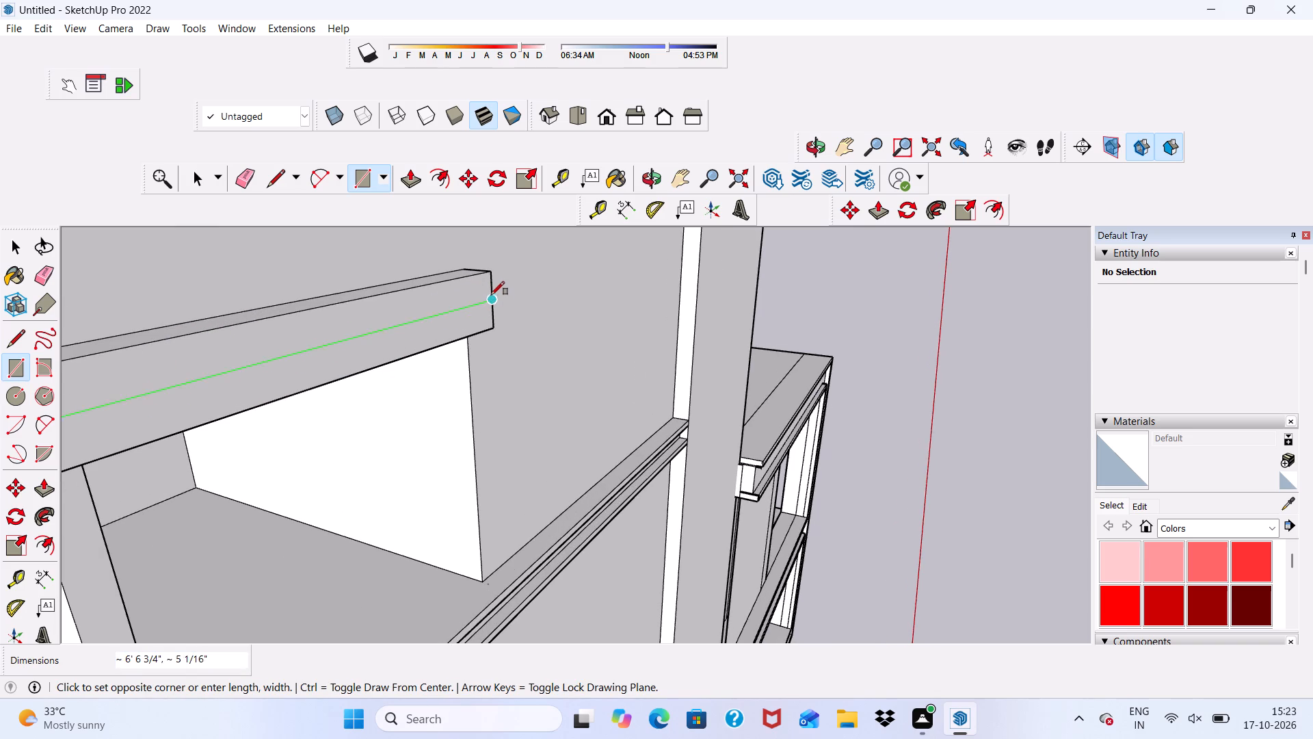
{"action": "left_click", "coordinate": [488, 284]}
Draw a thin rectangle about 6' 6 3/4" long along the bottom edge of the same band's side face.
{"action": "middle_click_drag", "start_coordinate": [497, 311], "coordinate": [395, 311]}
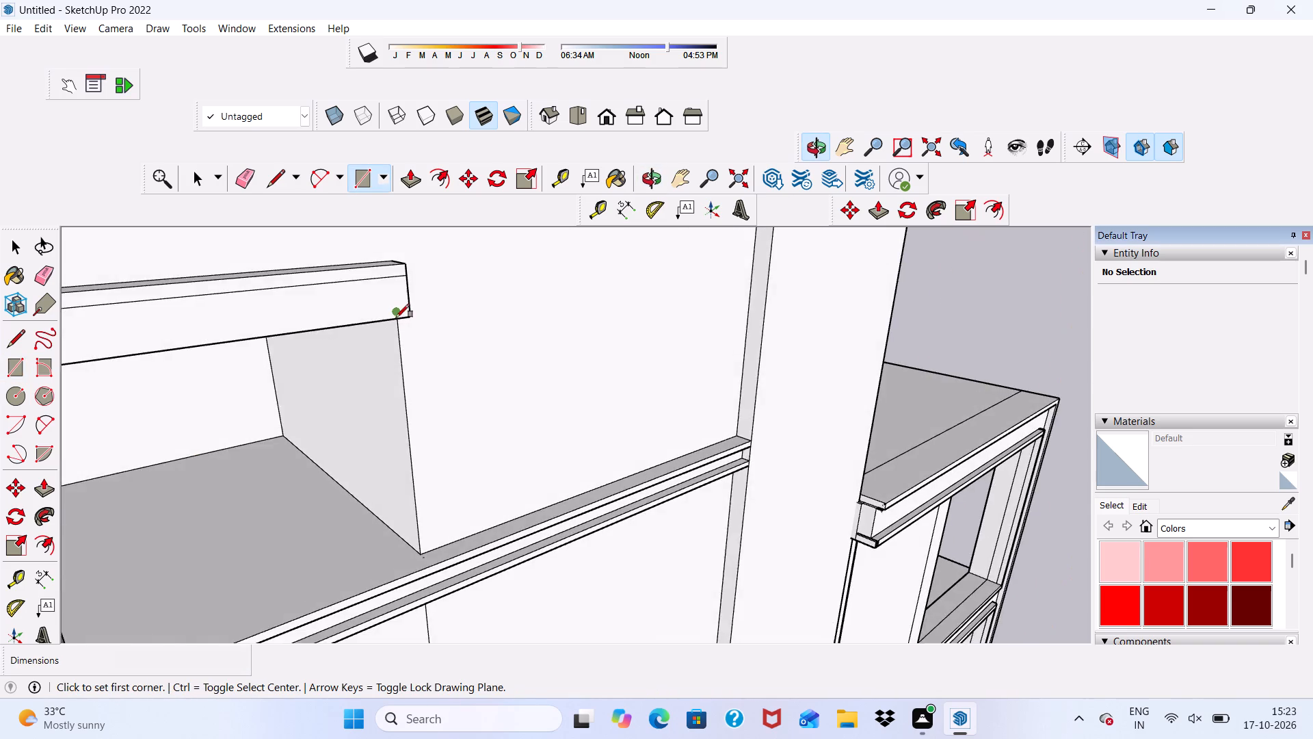
{"action": "scroll", "coordinate": [396, 317], "scroll_direction": "down", "scroll_amount": 6}
{"action": "scroll", "coordinate": [109, 369], "scroll_direction": "up", "scroll_amount": 5}
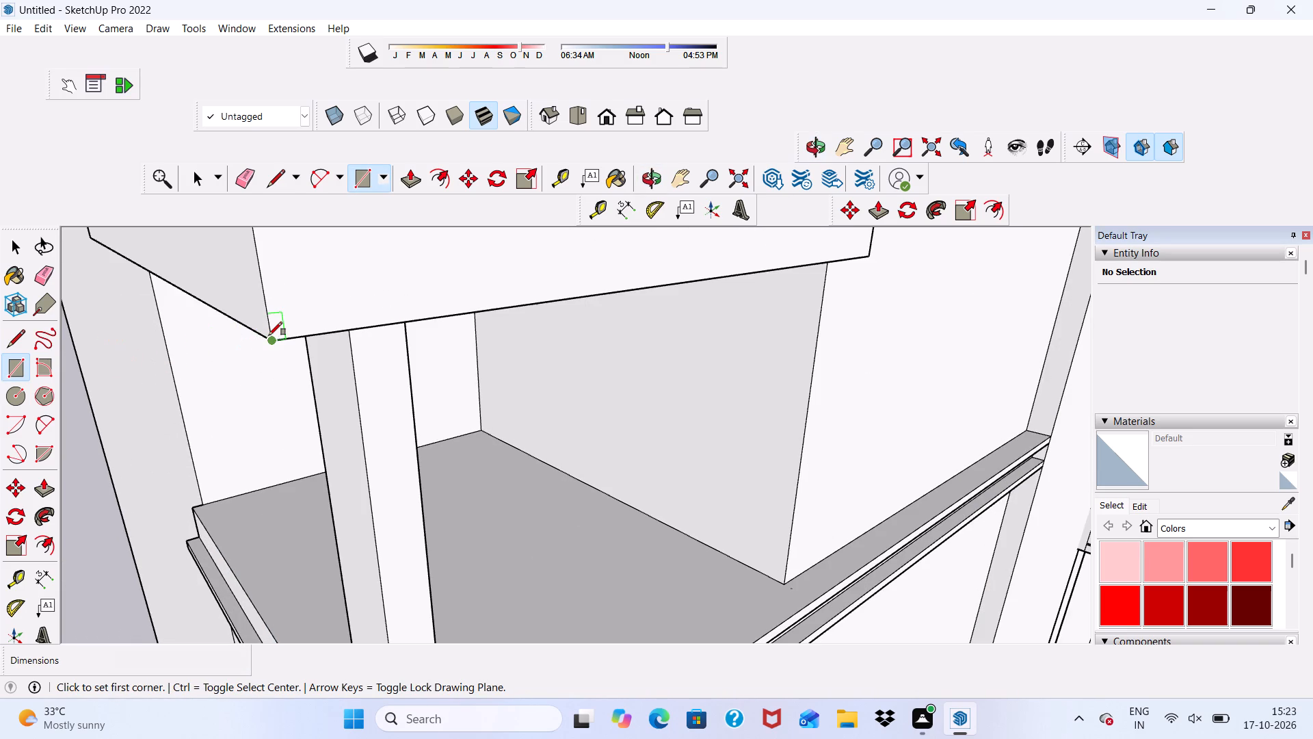
{"action": "left_click", "coordinate": [269, 335]}
{"action": "scroll", "coordinate": [207, 335], "scroll_direction": "down", "scroll_amount": 5}
{"action": "scroll", "coordinate": [558, 279], "scroll_direction": "up", "scroll_amount": 1}
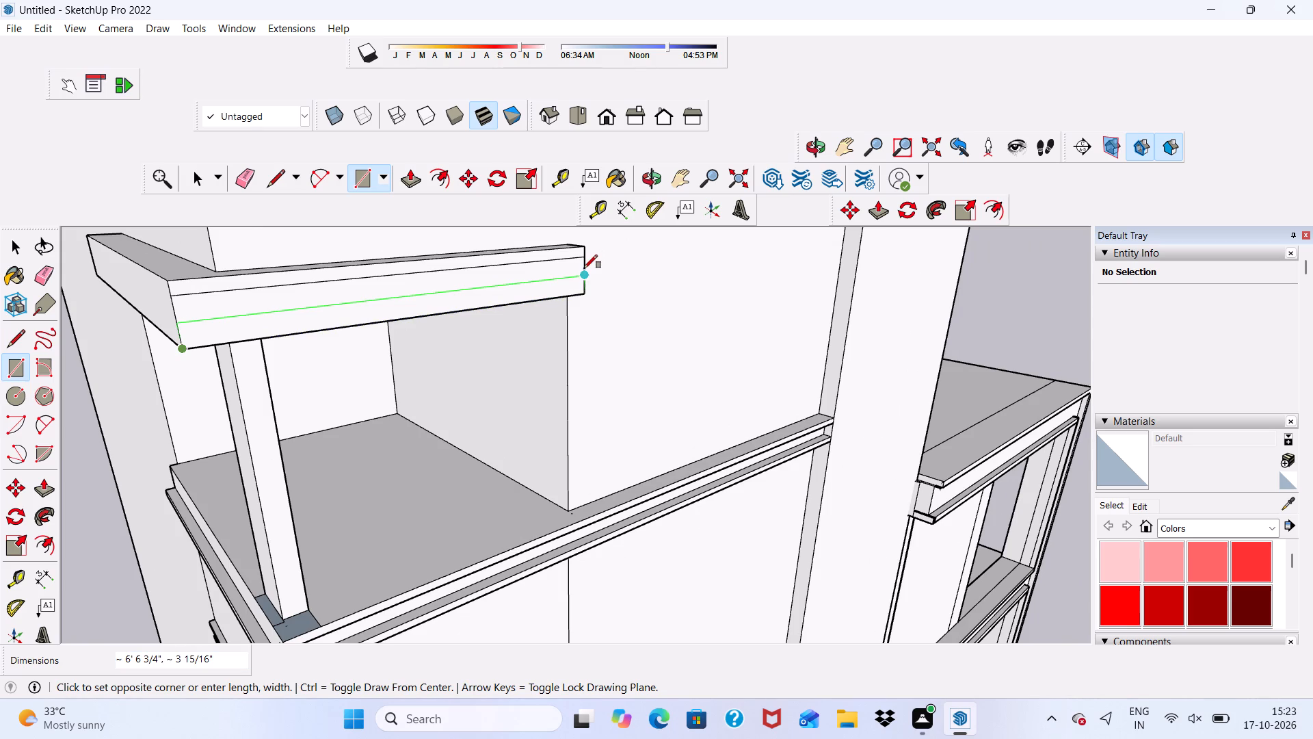
{"action": "scroll", "coordinate": [585, 280], "scroll_direction": "up", "scroll_amount": 2}
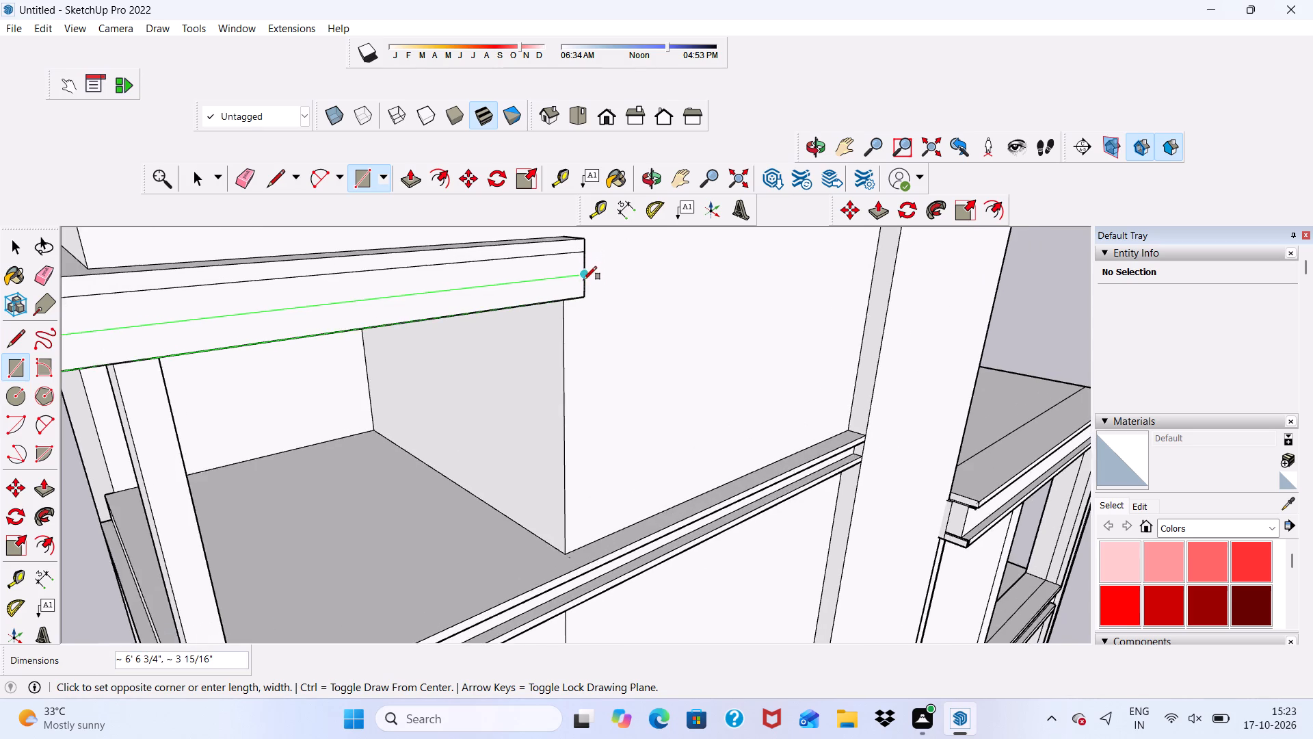
{"action": "scroll", "coordinate": [583, 280], "scroll_direction": "up", "scroll_amount": 6}
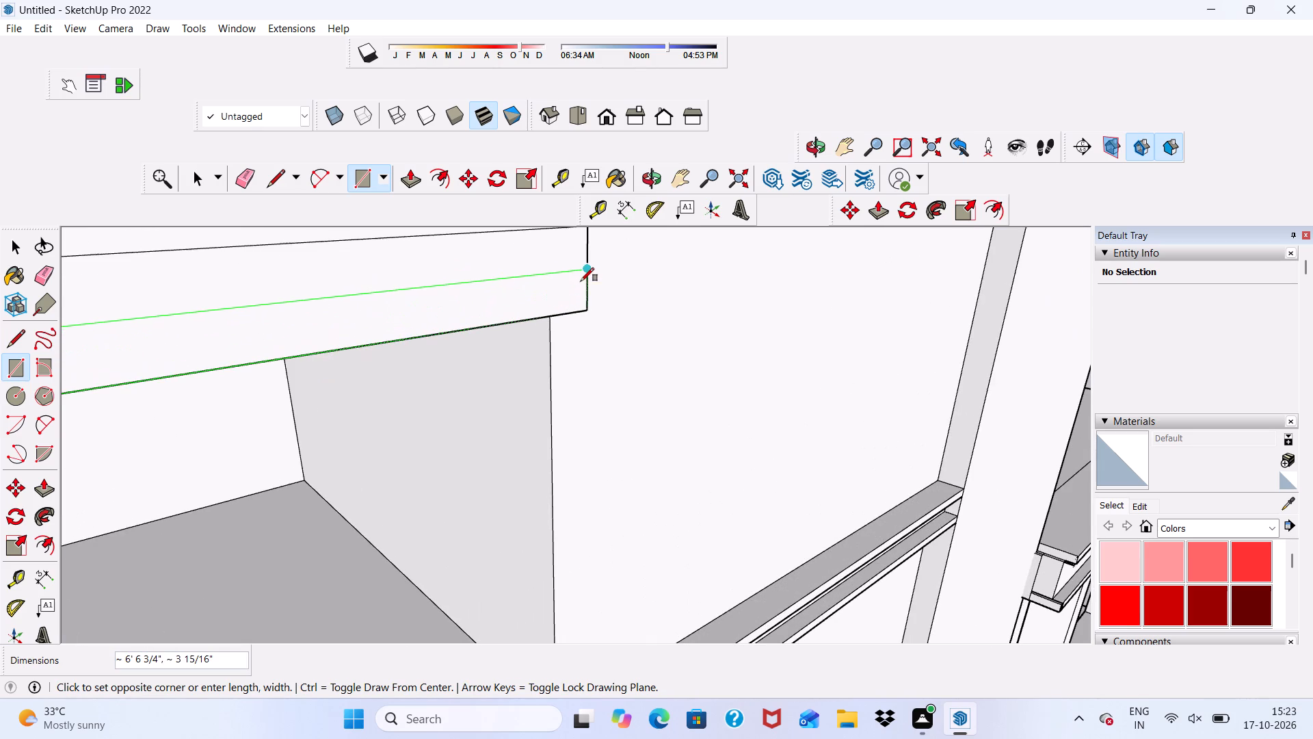
{"action": "left_click", "coordinate": [585, 283]}
Extend the end of the side band 5 9/16" along the wall, past the top balcony opening.
{"action": "middle_click_drag", "start_coordinate": [611, 311], "coordinate": [421, 328]}
{"action": "scroll", "coordinate": [612, 314], "scroll_direction": "down", "scroll_amount": 1}
{"action": "key", "text": "space"}
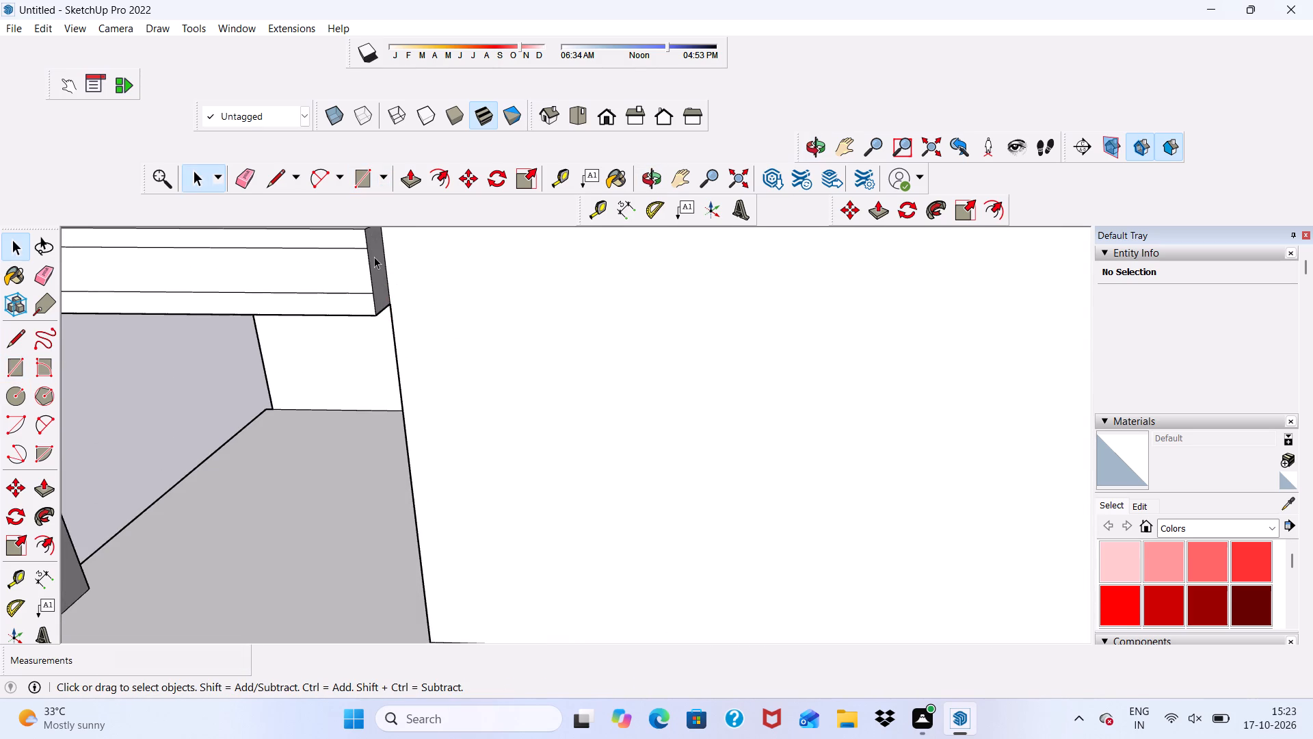
{"action": "left_click", "coordinate": [378, 260]}
{"action": "scroll", "coordinate": [378, 260], "scroll_direction": "down", "scroll_amount": 2}
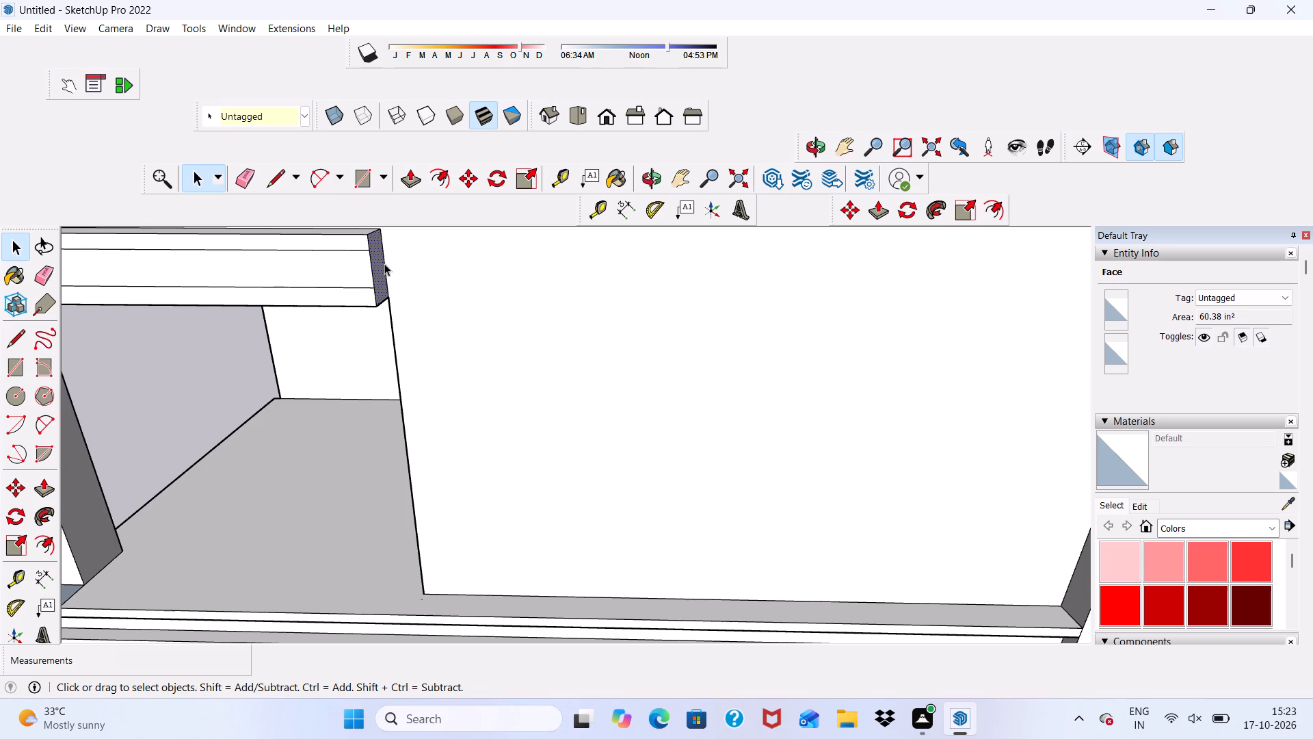
{"action": "left_click", "coordinate": [410, 180]}
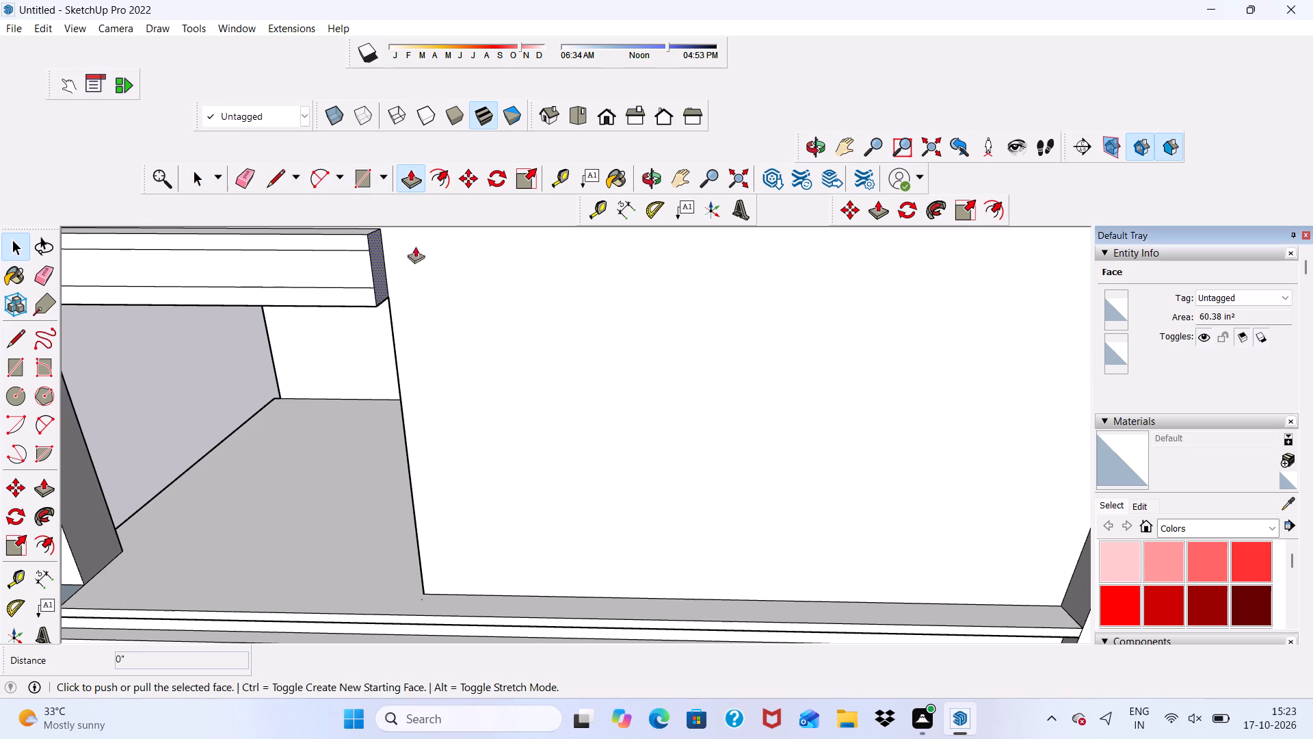
{"action": "left_click", "coordinate": [384, 274]}
{"action": "left_click", "coordinate": [422, 265]}
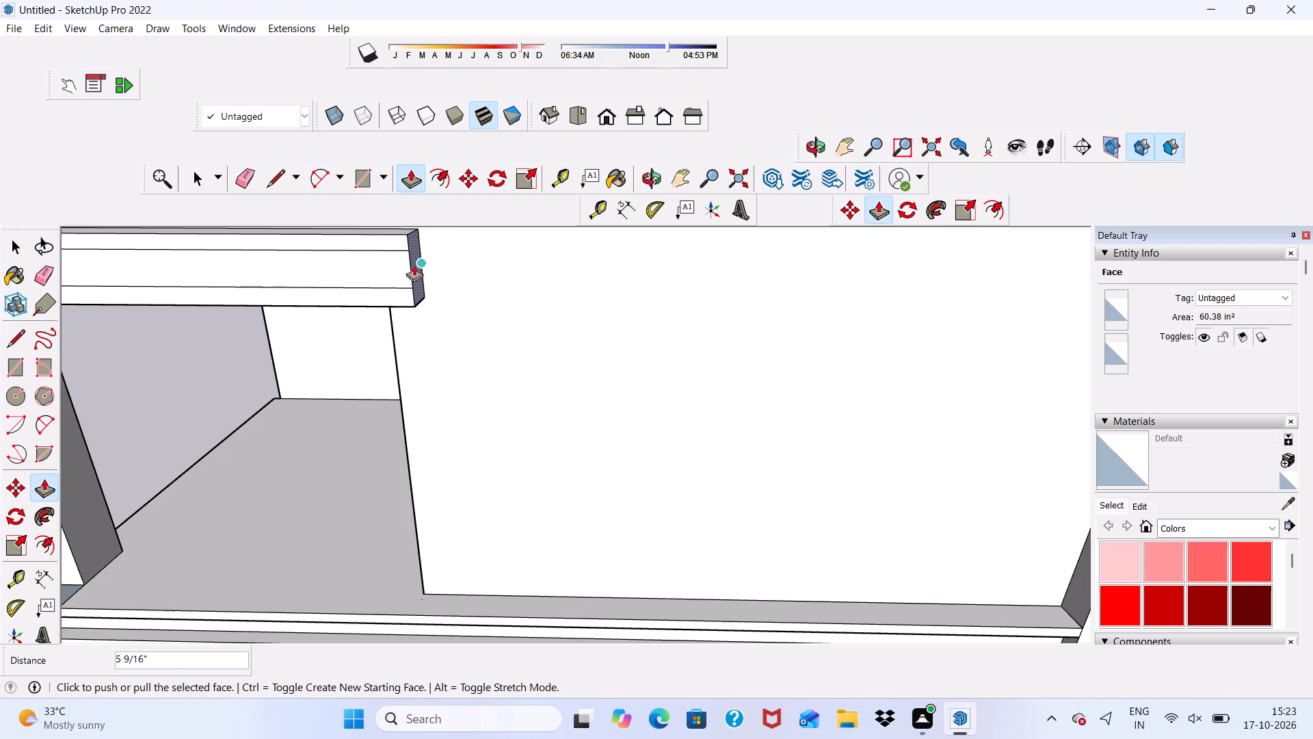
Examine the new top balcony band against the trim bands around the lower balconies on the side wall.
{"action": "scroll", "coordinate": [383, 270], "scroll_direction": "down", "scroll_amount": 11}
{"action": "middle_click_drag", "start_coordinate": [345, 291], "coordinate": [352, 241]}
{"action": "scroll", "coordinate": [431, 268], "scroll_direction": "up", "scroll_amount": 6}
{"action": "scroll", "coordinate": [364, 278], "scroll_direction": "down", "scroll_amount": 2}
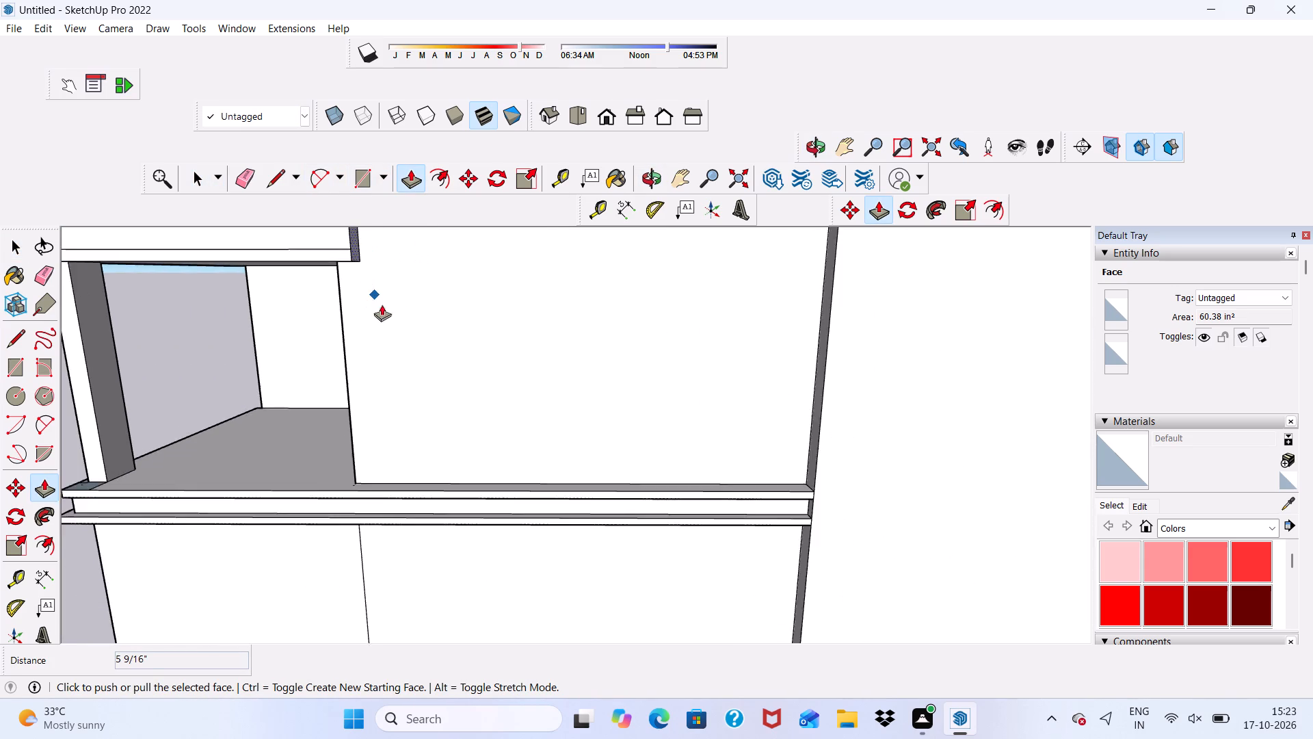
{"action": "scroll", "coordinate": [382, 304], "scroll_direction": "down", "scroll_amount": 4}
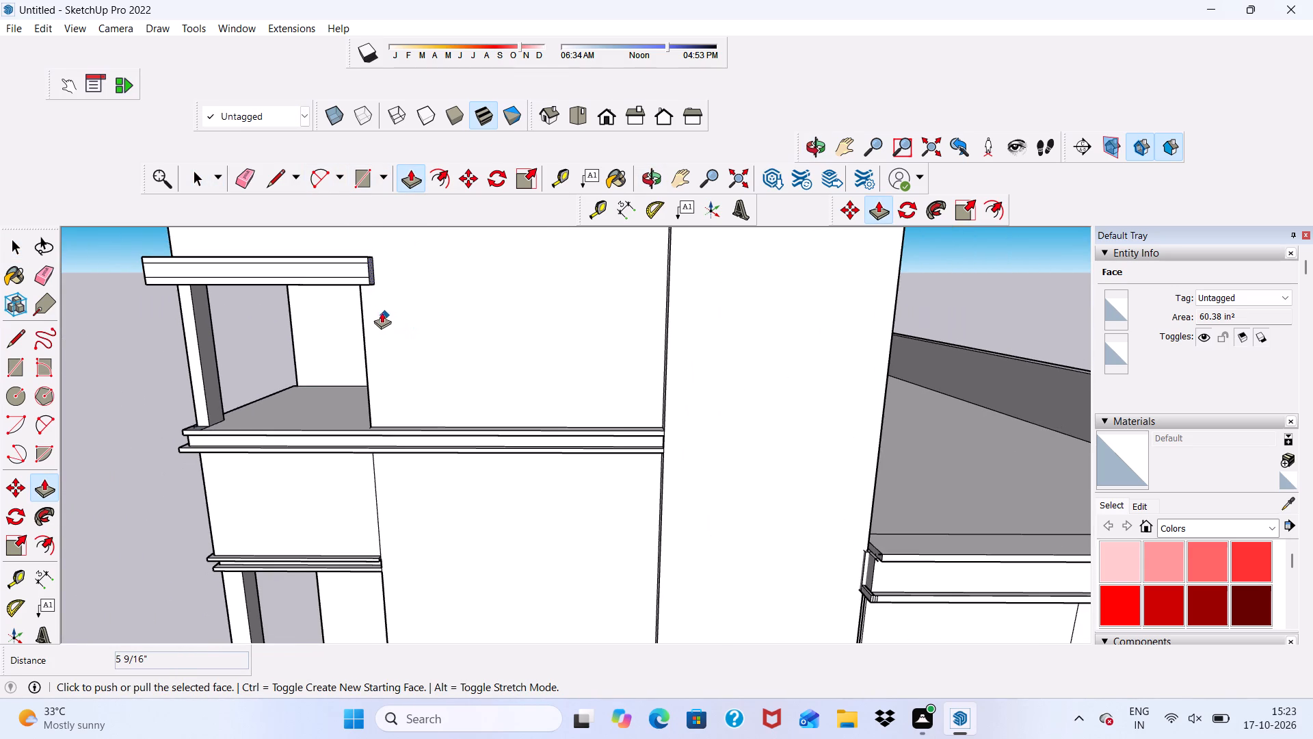
{"action": "scroll", "coordinate": [373, 341], "scroll_direction": "down", "scroll_amount": 1}
{"action": "scroll", "coordinate": [388, 274], "scroll_direction": "up", "scroll_amount": 1}
{"action": "scroll", "coordinate": [363, 272], "scroll_direction": "down", "scroll_amount": 6}
{"action": "middle_click_drag", "start_coordinate": [377, 361], "coordinate": [362, 267]}
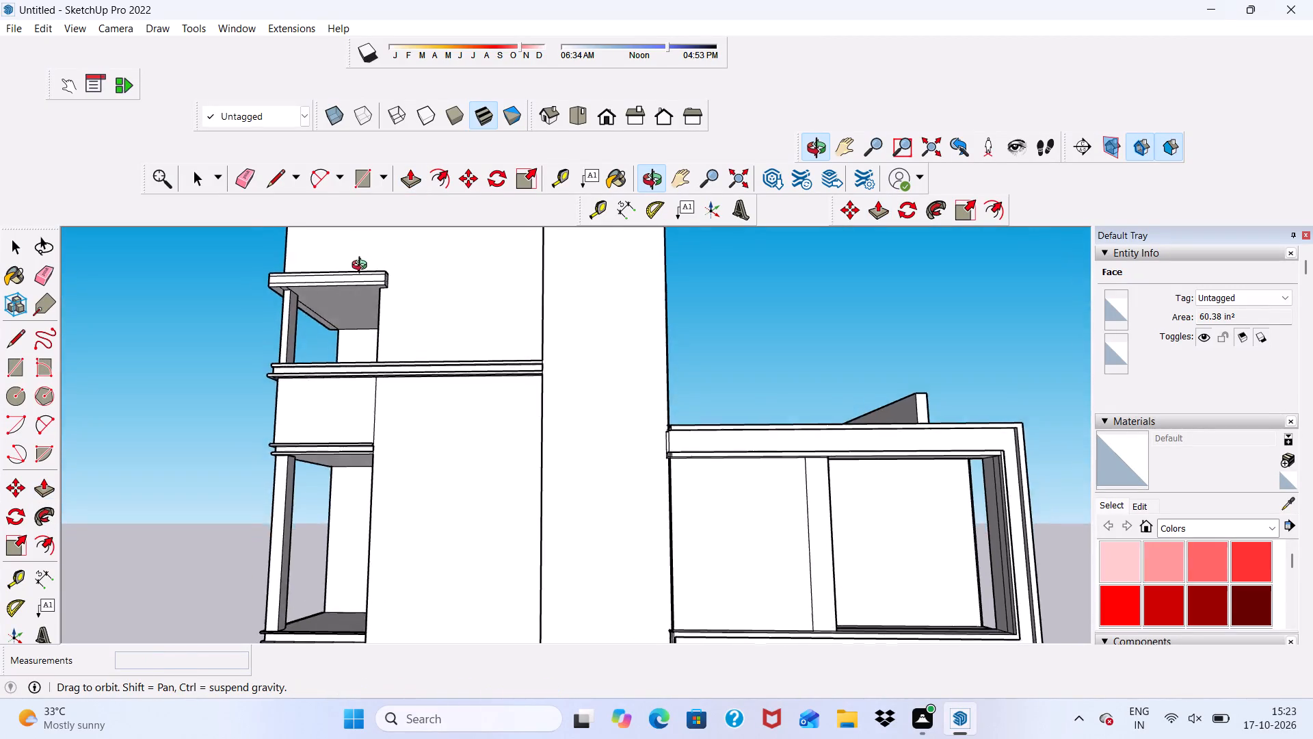
{"action": "middle_click_drag", "start_coordinate": [362, 267], "coordinate": [322, 296]}
{"action": "scroll", "coordinate": [373, 419], "scroll_direction": "up", "scroll_amount": 6}
{"action": "middle_click_drag", "start_coordinate": [414, 482], "coordinate": [343, 479]}
{"action": "scroll", "coordinate": [378, 523], "scroll_direction": "up", "scroll_amount": 4}
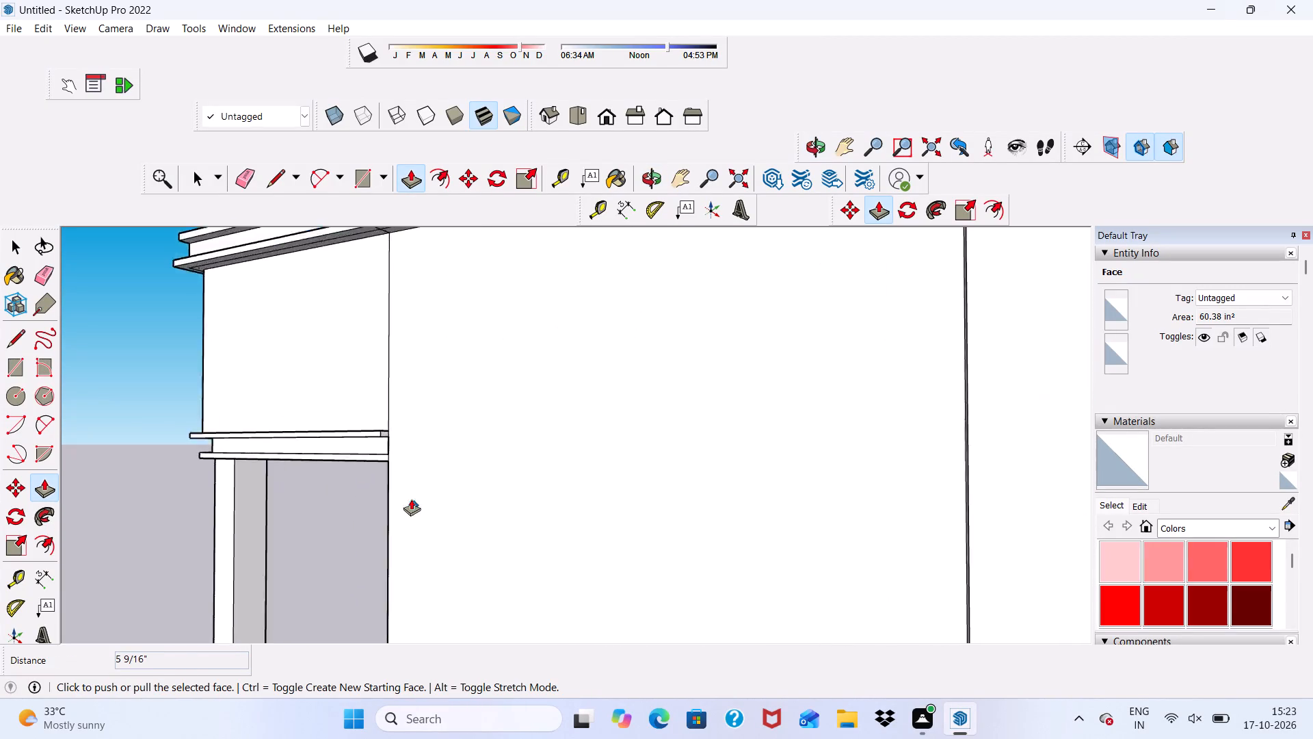
{"action": "scroll", "coordinate": [411, 499], "scroll_direction": "up", "scroll_amount": 19}
{"action": "scroll", "coordinate": [292, 373], "scroll_direction": "down", "scroll_amount": 11}
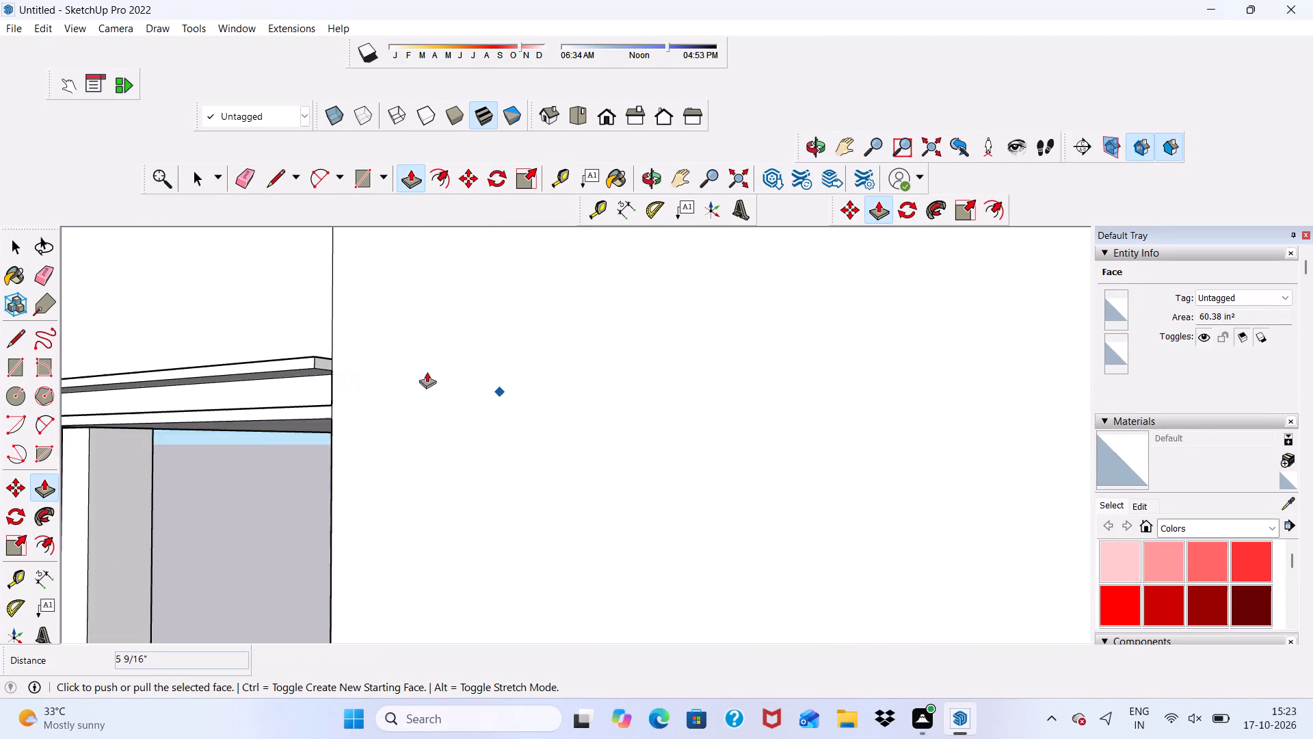
{"action": "scroll", "coordinate": [427, 372], "scroll_direction": "down", "scroll_amount": 20}
{"action": "scroll", "coordinate": [427, 372], "scroll_direction": "down", "scroll_amount": 3}
{"action": "middle_click_drag", "start_coordinate": [418, 403], "coordinate": [578, 530]}
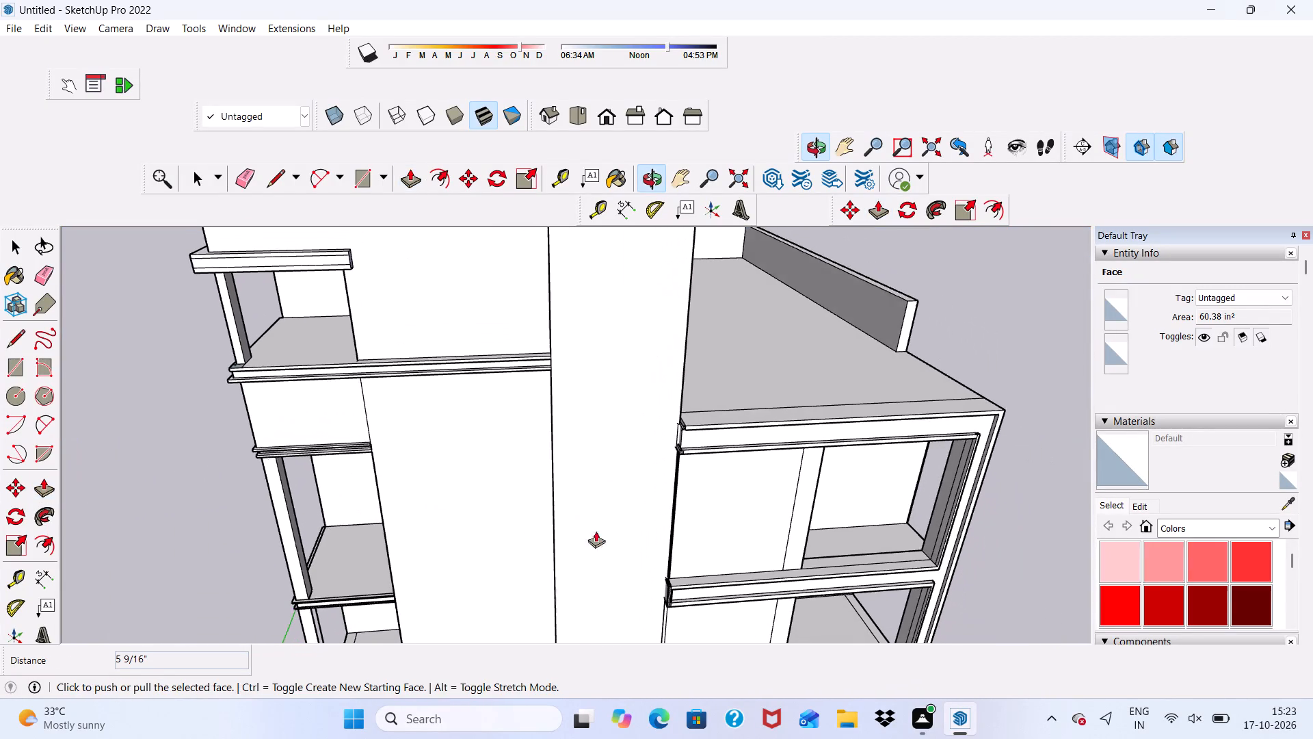
Push/pull the thin strip along the bottom edge of the top balcony's side band outward by 3".
{"action": "left_click", "coordinate": [413, 172]}
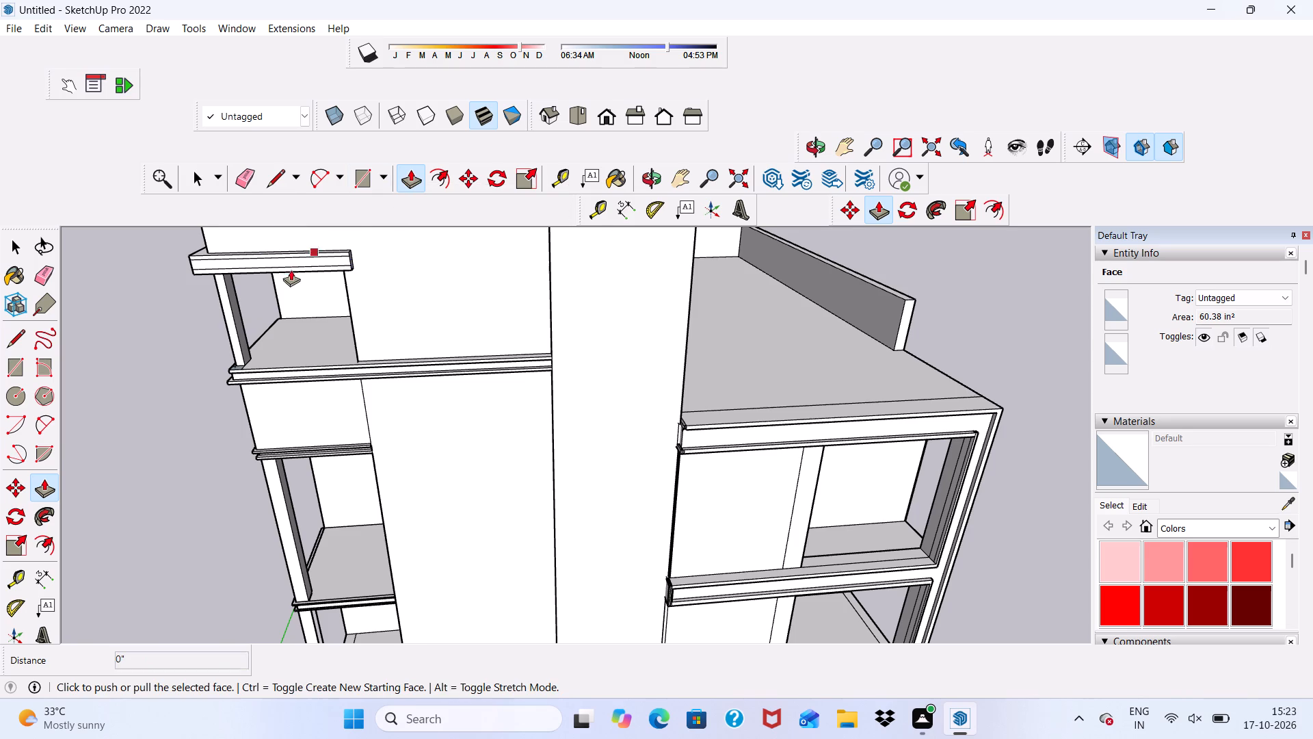
{"action": "scroll", "coordinate": [290, 270], "scroll_direction": "up", "scroll_amount": 12}
{"action": "key", "text": "space"}
{"action": "left_click", "coordinate": [336, 275]}
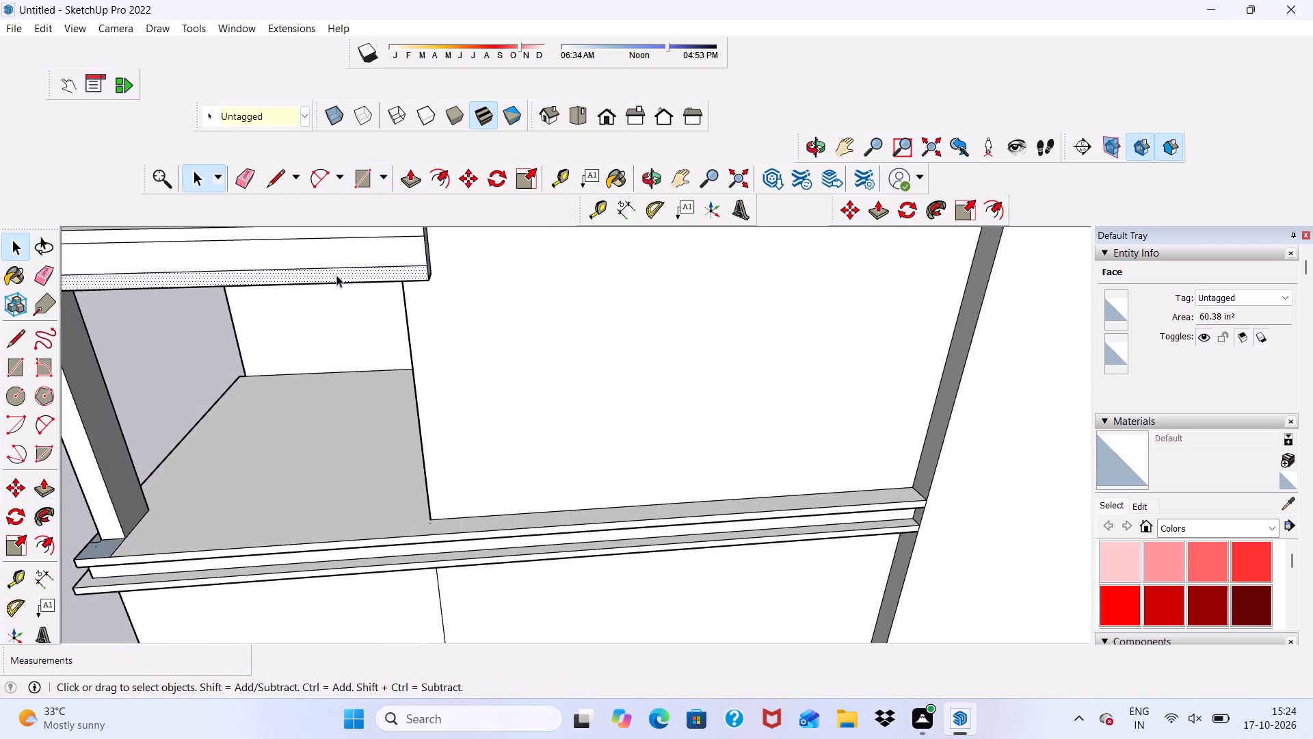
{"action": "left_click", "coordinate": [411, 177]}
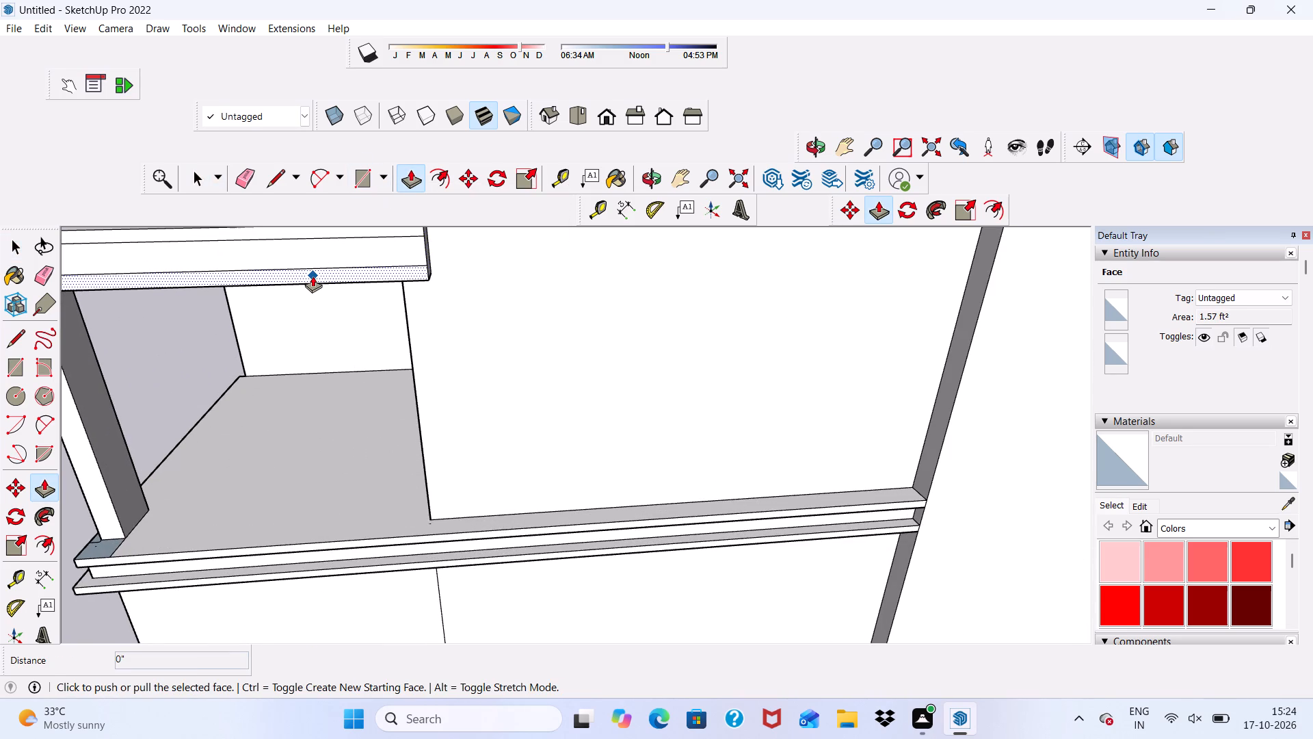
{"action": "left_click", "coordinate": [313, 276]}
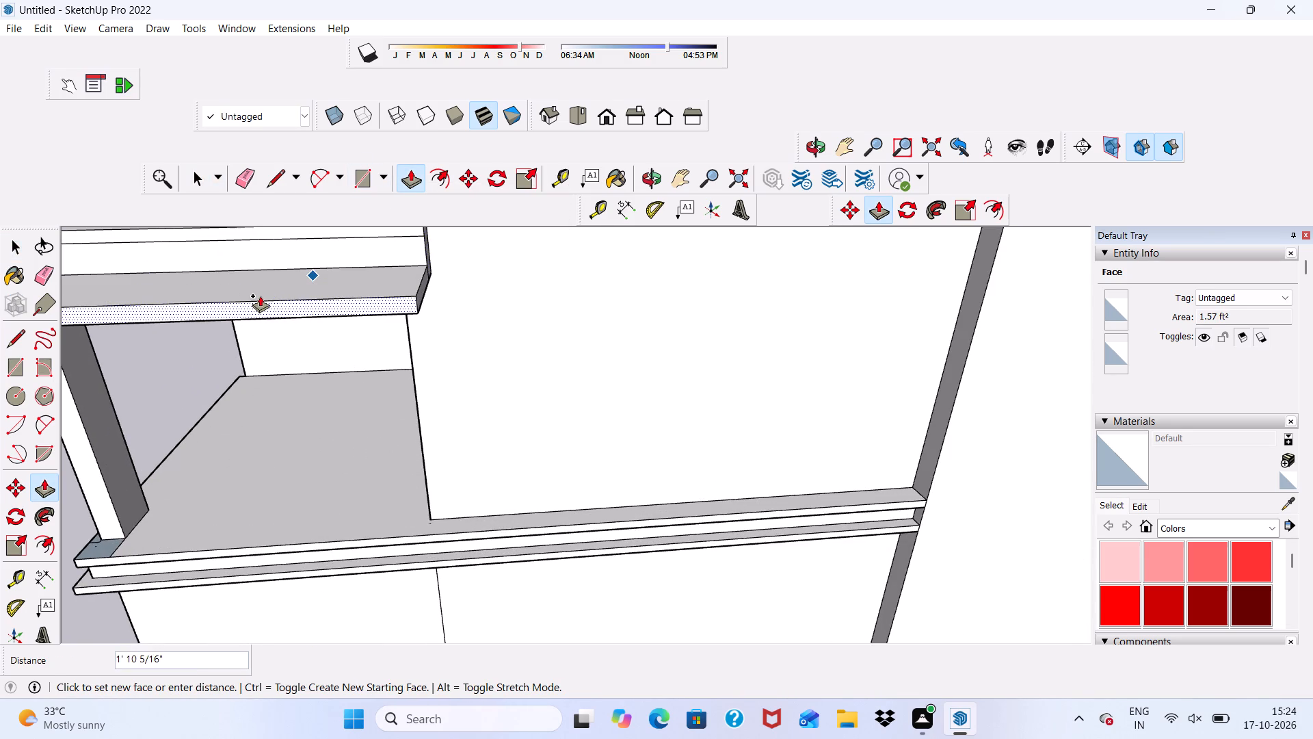
{"action": "type", "text": "3\""}
{"action": "key", "text": "Return"}
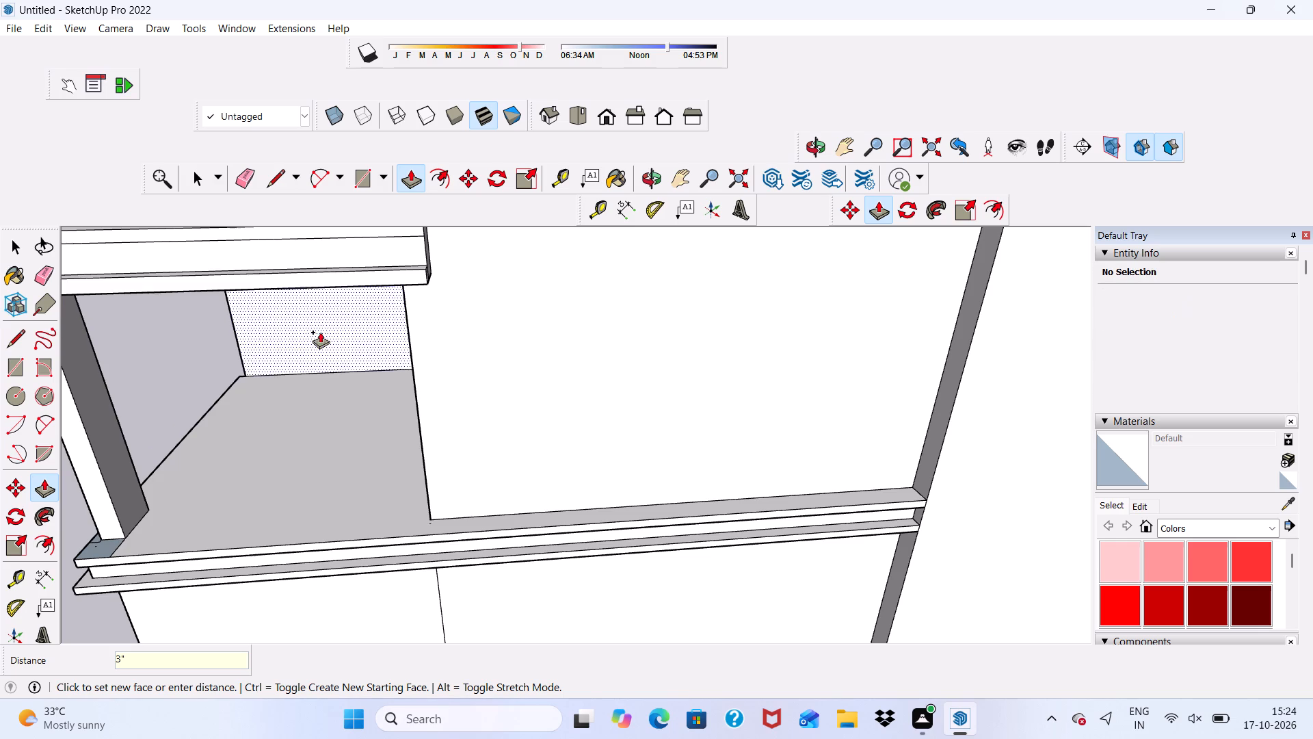
Push/pull the thin strip along the side band's top edge outward 3" to align with the bottom strip.
{"action": "scroll", "coordinate": [350, 422], "scroll_direction": "down", "scroll_amount": 5}
{"action": "scroll", "coordinate": [301, 326], "scroll_direction": "up", "scroll_amount": 7}
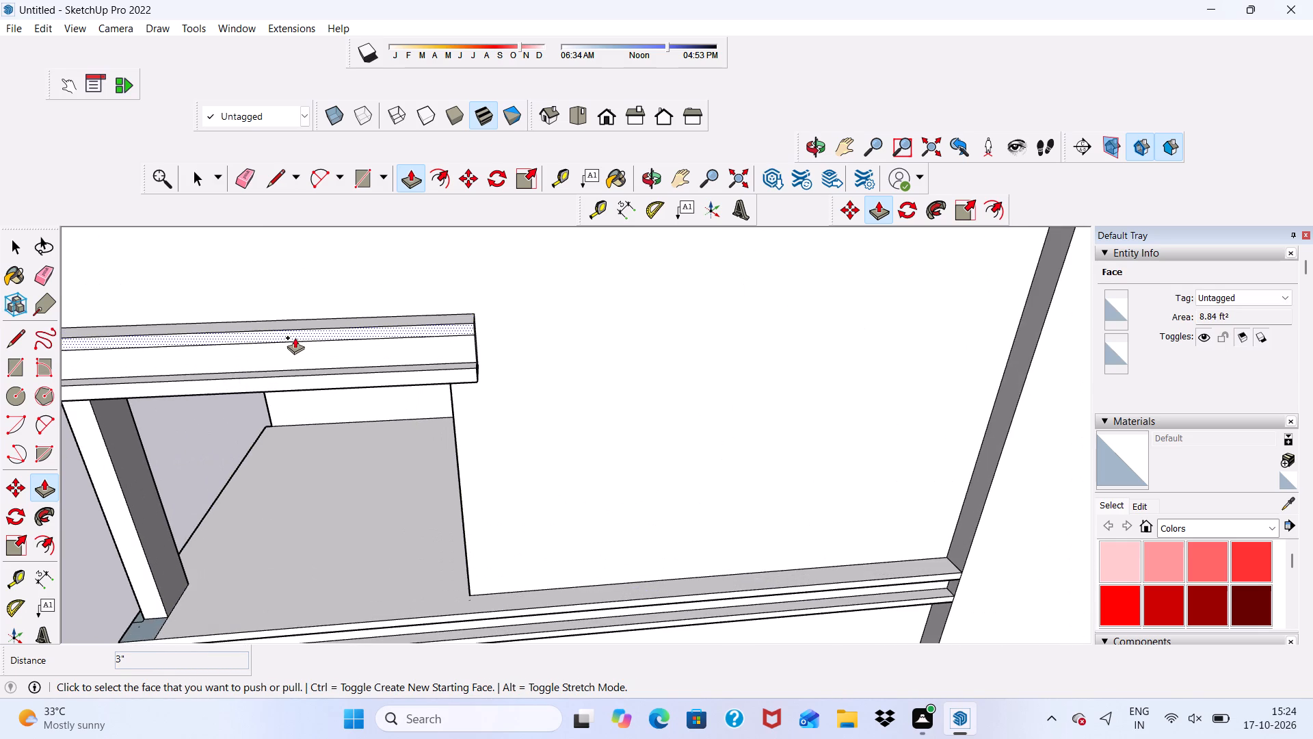
{"action": "left_click", "coordinate": [295, 337]}
{"action": "left_click", "coordinate": [321, 382]}
Extend the end of the projecting bottom strip 4 1/8" past the corner of the top balcony band.
{"action": "scroll", "coordinate": [321, 382], "scroll_direction": "down", "scroll_amount": 2}
{"action": "middle_click_drag", "start_coordinate": [328, 385], "coordinate": [375, 441]}
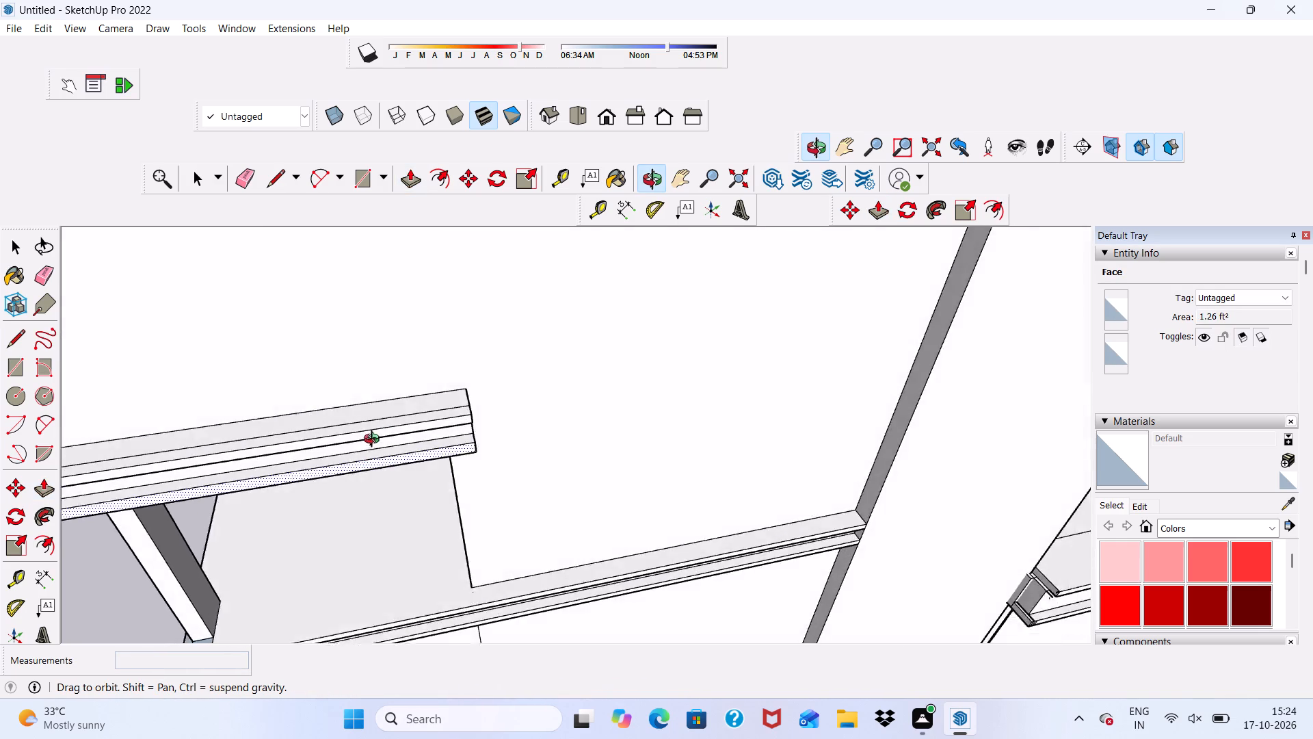
{"action": "middle_click_drag", "start_coordinate": [375, 441], "coordinate": [455, 315]}
{"action": "scroll", "coordinate": [462, 315], "scroll_direction": "up", "scroll_amount": 1}
{"action": "scroll", "coordinate": [424, 307], "scroll_direction": "down", "scroll_amount": 6}
{"action": "scroll", "coordinate": [241, 304], "scroll_direction": "up", "scroll_amount": 1}
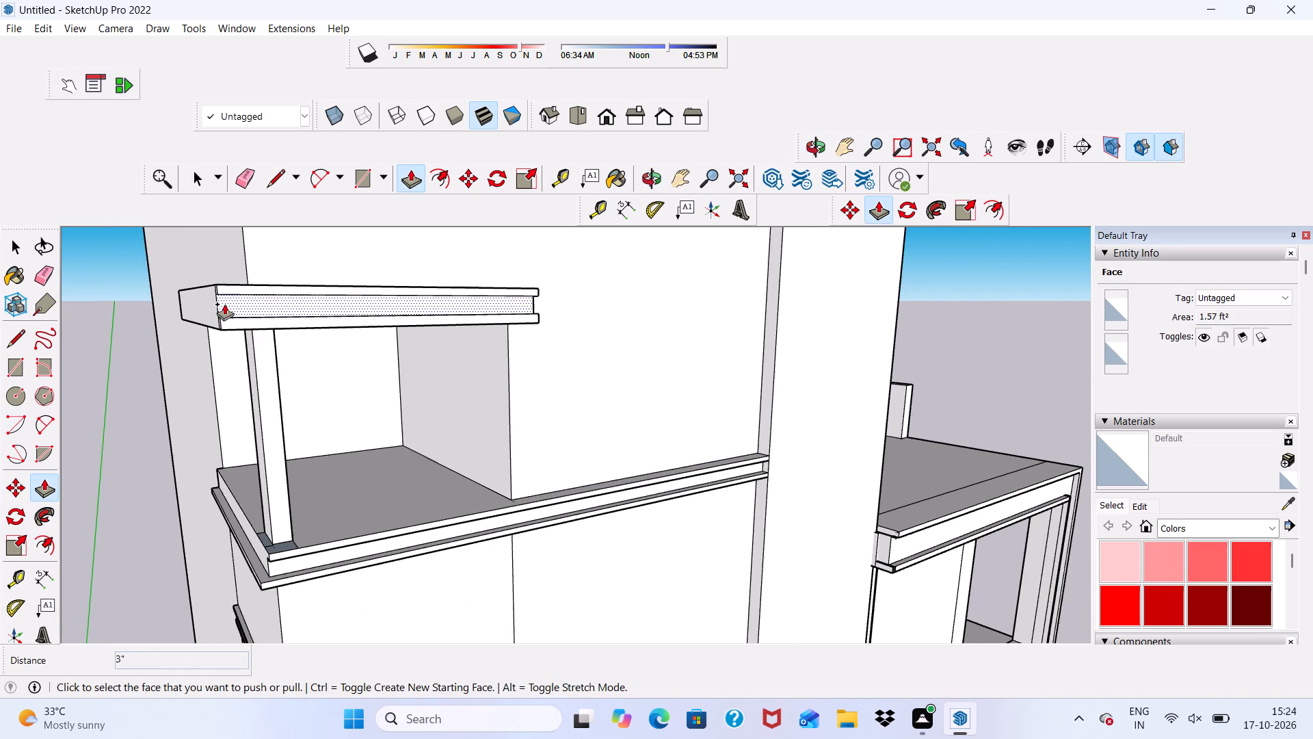
{"action": "middle_click_drag", "start_coordinate": [218, 304], "coordinate": [489, 329]}
{"action": "scroll", "coordinate": [644, 394], "scroll_direction": "up", "scroll_amount": 4}
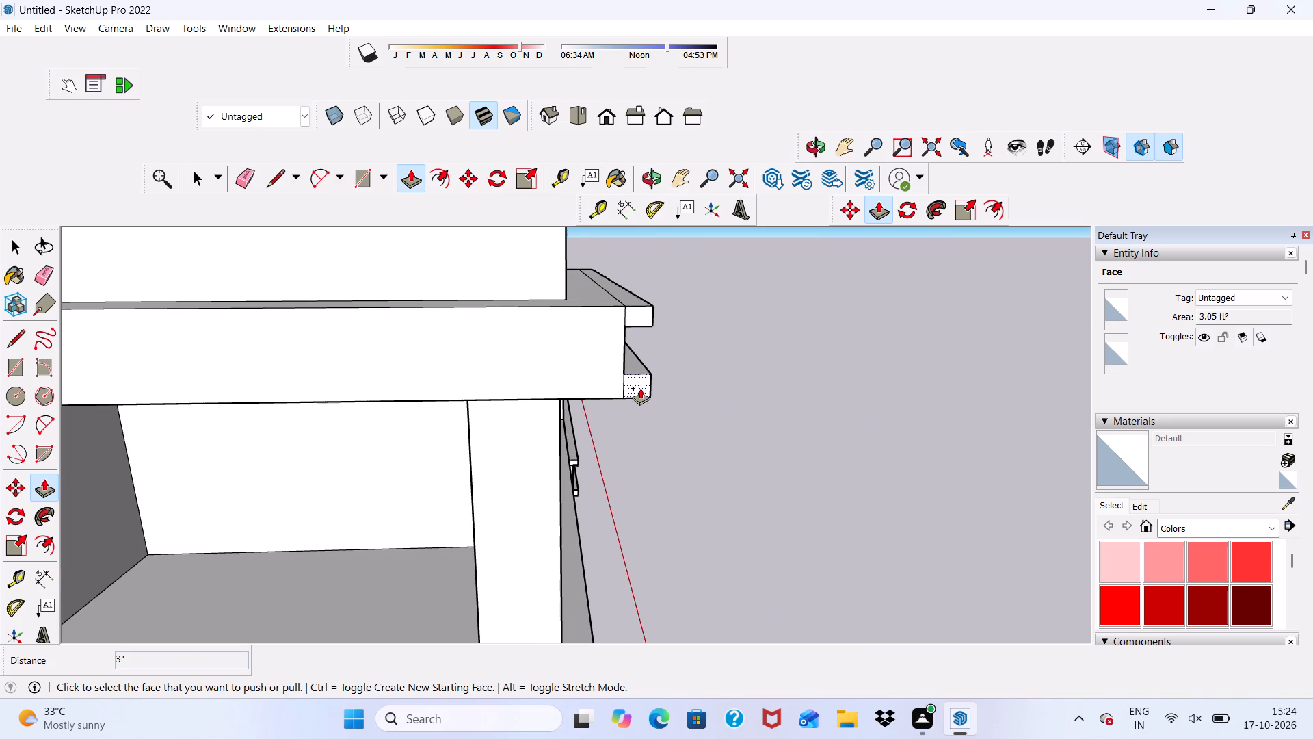
{"action": "left_click", "coordinate": [640, 388]}
{"action": "left_click", "coordinate": [642, 399]}
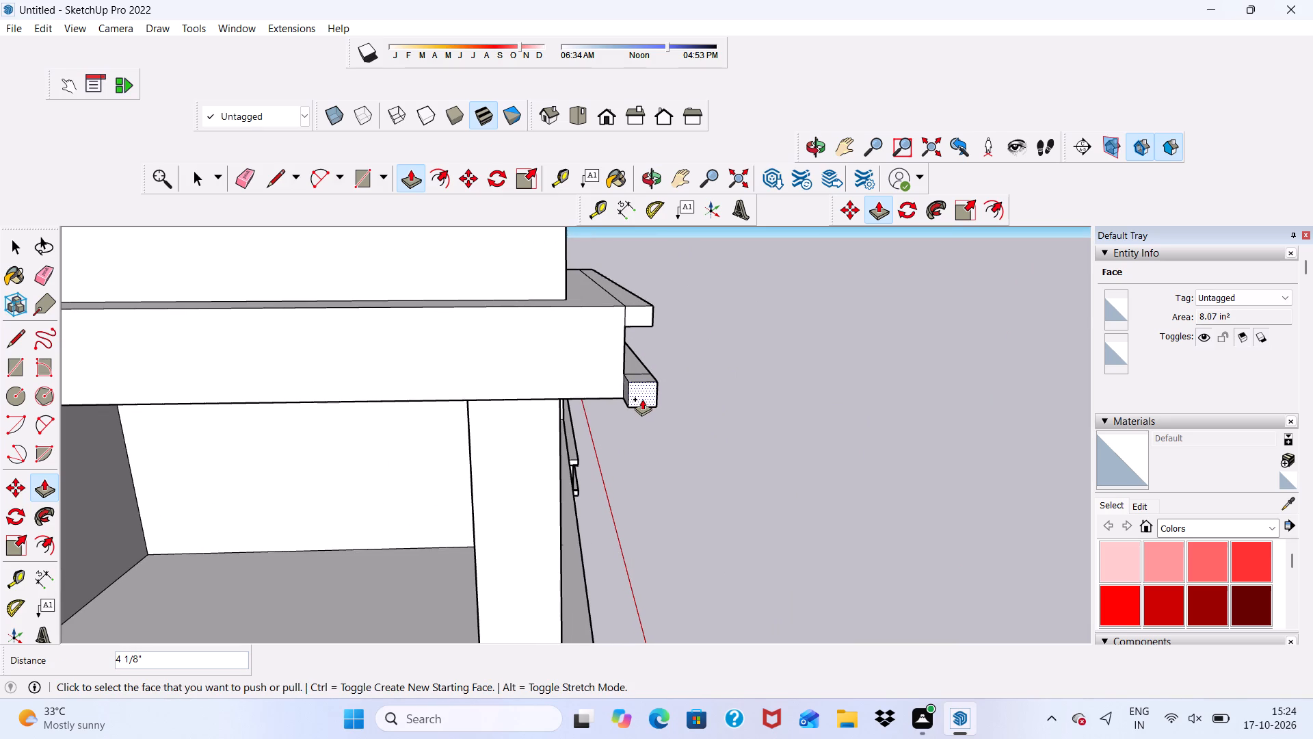
Examine the top balcony band's corner against the wrapped trim bands on the floors below, from the front and the adjacent side.
{"action": "middle_click_drag", "start_coordinate": [575, 413], "coordinate": [611, 402]}
{"action": "scroll", "coordinate": [378, 402], "scroll_direction": "down", "scroll_amount": 6}
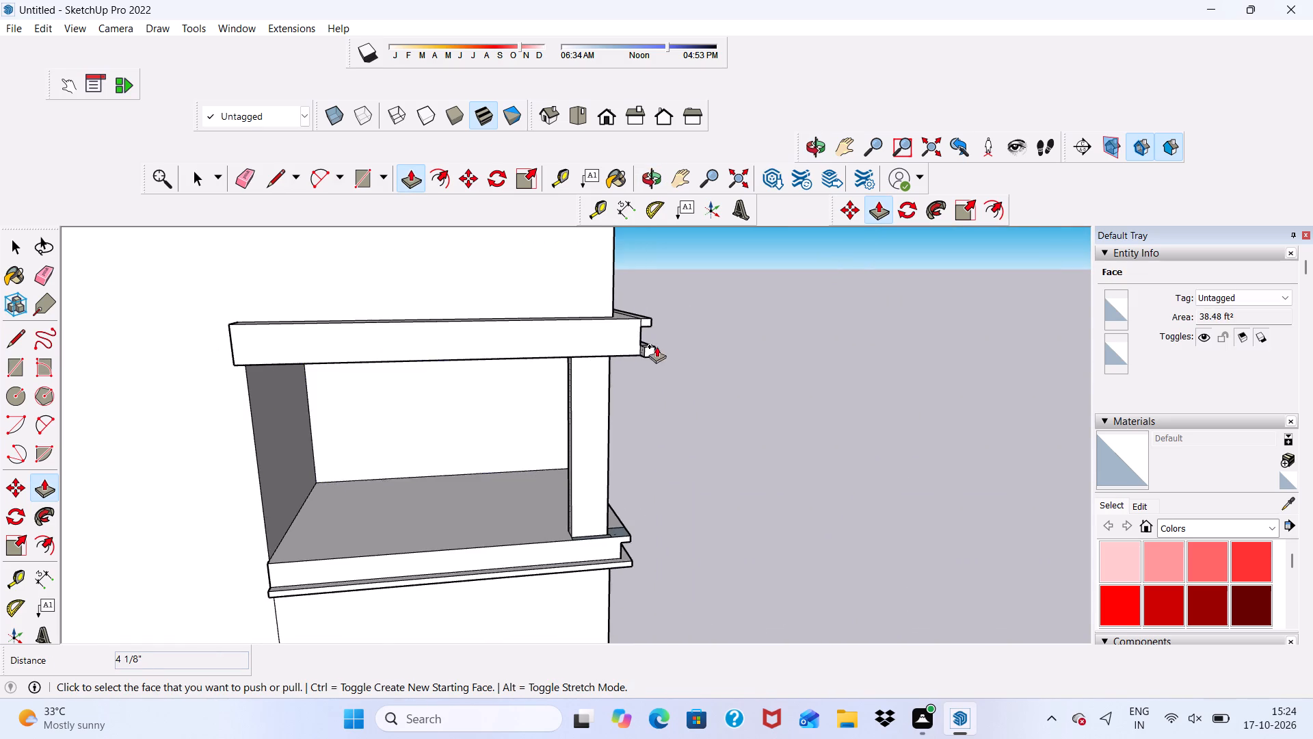
{"action": "scroll", "coordinate": [659, 346], "scroll_direction": "up", "scroll_amount": 6}
{"action": "scroll", "coordinate": [509, 376], "scroll_direction": "down", "scroll_amount": 1}
{"action": "middle_click_drag", "start_coordinate": [509, 376], "coordinate": [585, 381]}
{"action": "scroll", "coordinate": [397, 383], "scroll_direction": "down", "scroll_amount": 11}
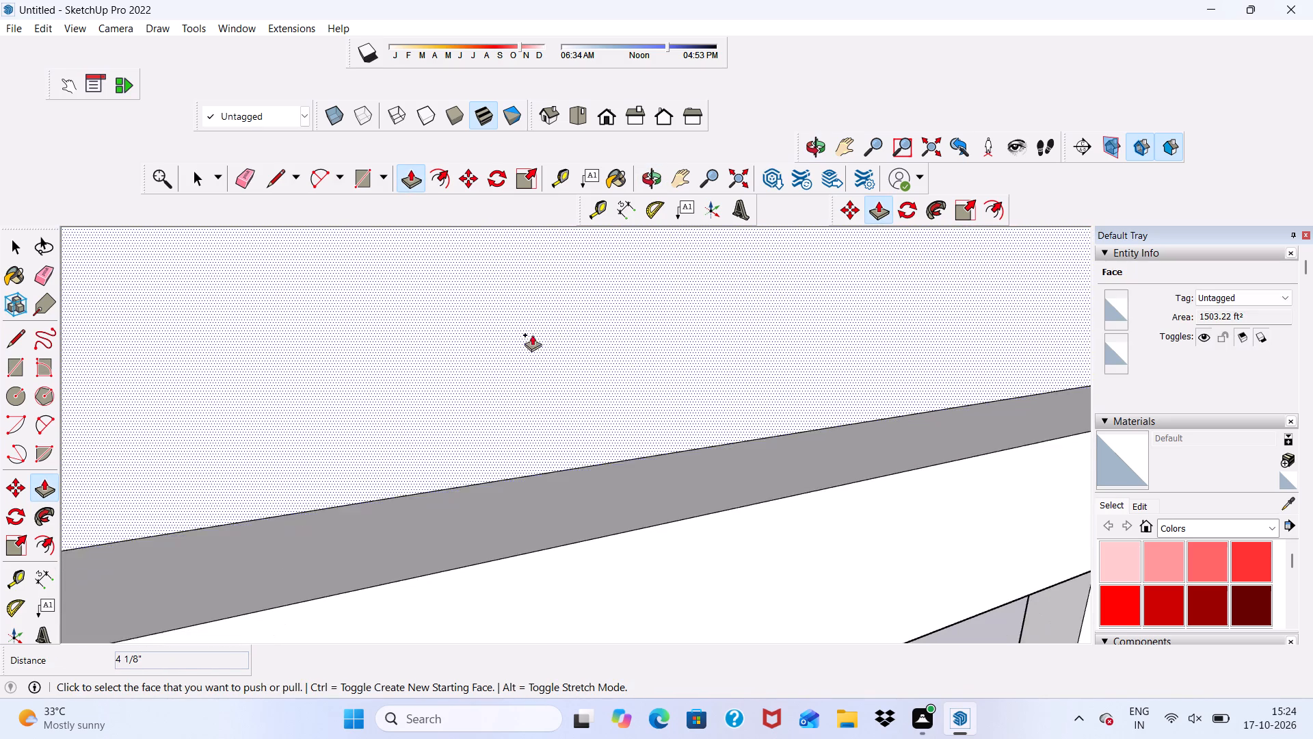
{"action": "scroll", "coordinate": [531, 351], "scroll_direction": "down", "scroll_amount": 1}
{"action": "scroll", "coordinate": [590, 139], "scroll_direction": "up", "scroll_amount": 1}
{"action": "left_click", "coordinate": [605, 116]}
{"action": "scroll", "coordinate": [505, 294], "scroll_direction": "down", "scroll_amount": 11}
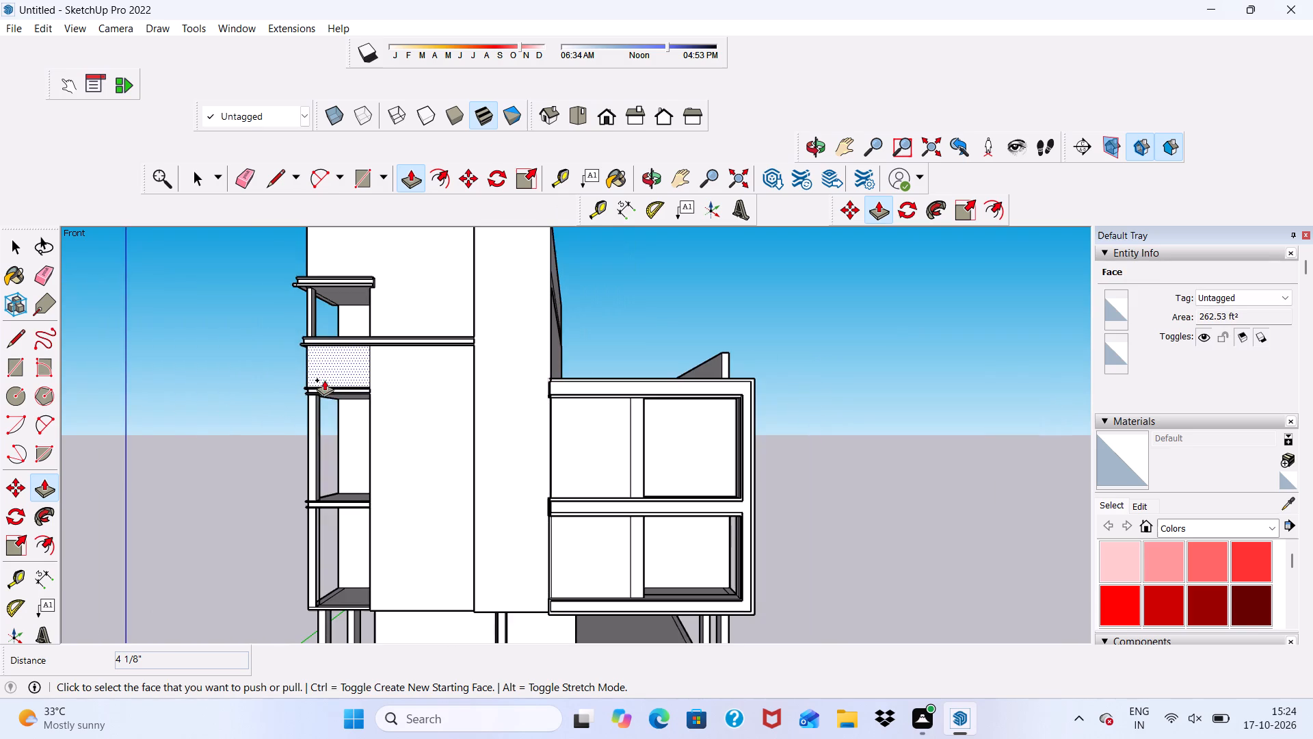
{"action": "middle_click_drag", "start_coordinate": [317, 380], "coordinate": [682, 419]}
{"action": "scroll", "coordinate": [314, 334], "scroll_direction": "up", "scroll_amount": 6}
{"action": "middle_click_drag", "start_coordinate": [313, 346], "coordinate": [367, 378]}
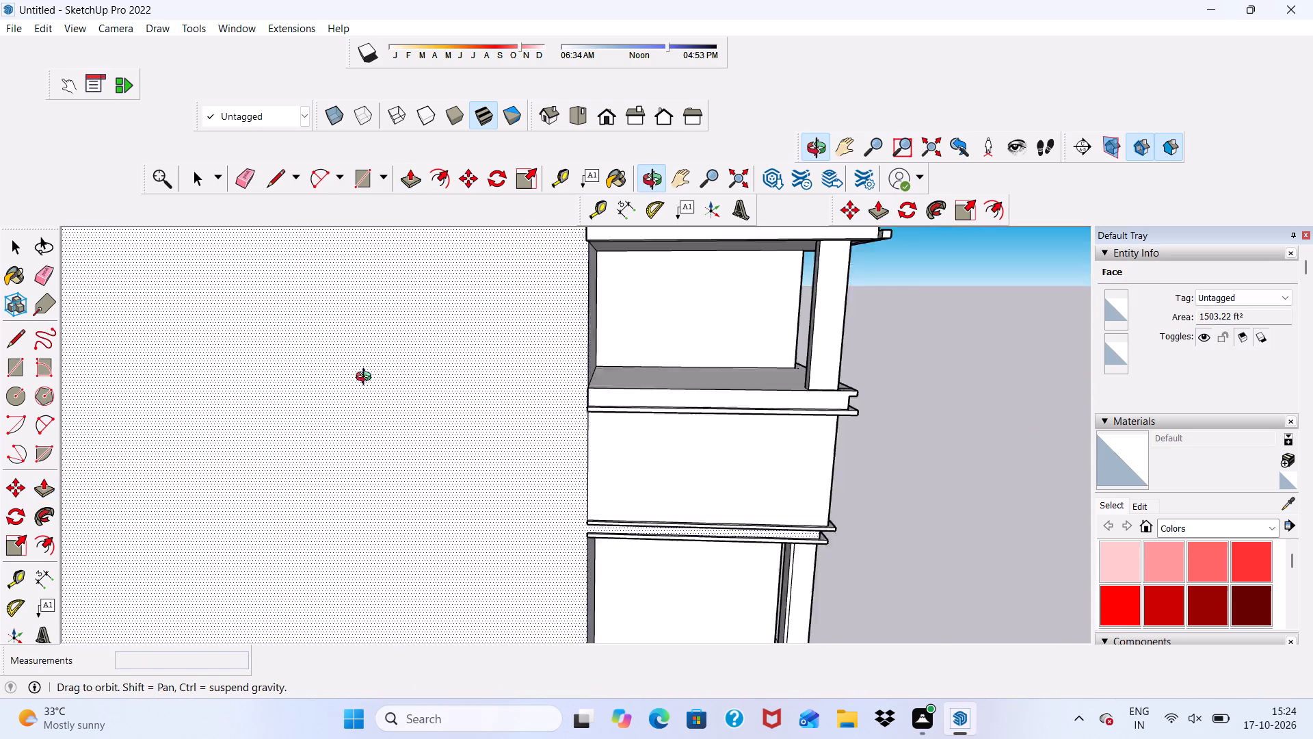
{"action": "middle_click_drag", "start_coordinate": [367, 378], "coordinate": [424, 430]}
{"action": "scroll", "coordinate": [132, 388], "scroll_direction": "down", "scroll_amount": 6}
{"action": "middle_click_drag", "start_coordinate": [252, 401], "coordinate": [289, 415]}
{"action": "scroll", "coordinate": [723, 368], "scroll_direction": "up", "scroll_amount": 3}
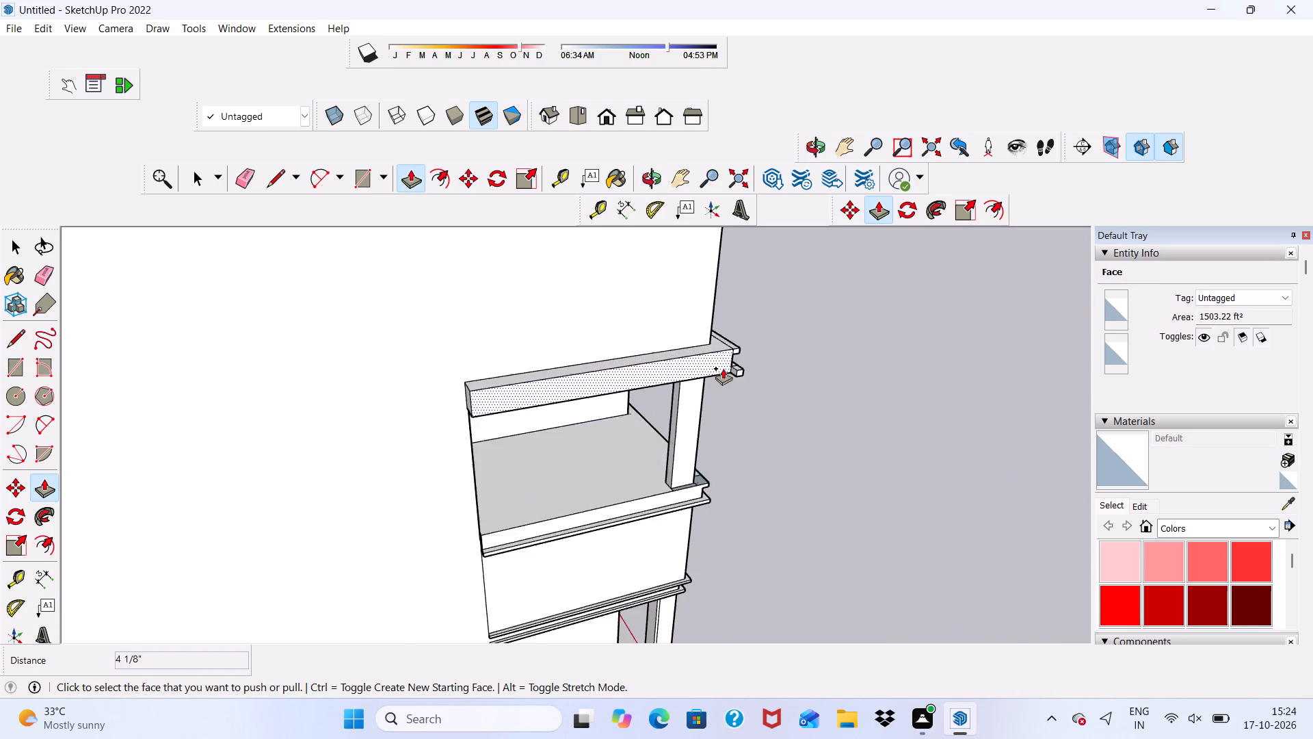
{"action": "scroll", "coordinate": [723, 368], "scroll_direction": "up", "scroll_amount": 10}
{"action": "scroll", "coordinate": [663, 389], "scroll_direction": "down", "scroll_amount": 1}
{"action": "middle_click_drag", "start_coordinate": [575, 402], "coordinate": [620, 394]}
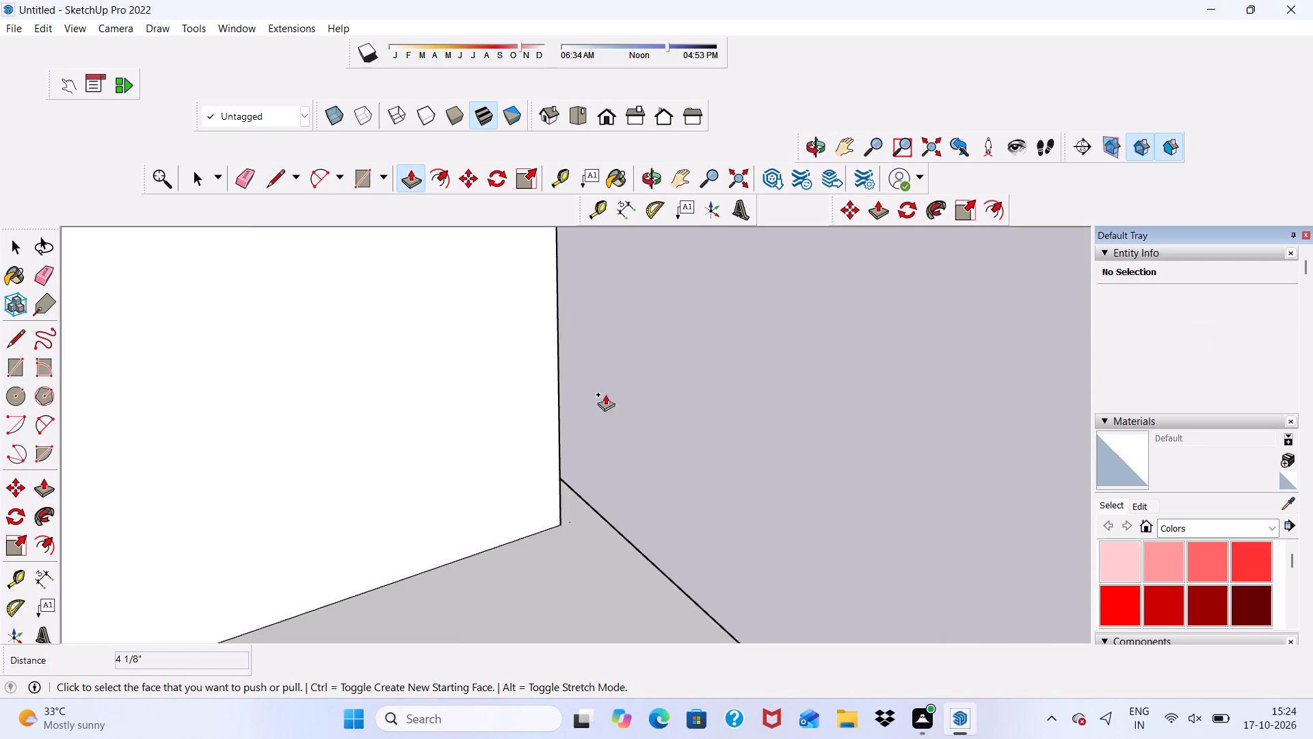
{"action": "scroll", "coordinate": [509, 413], "scroll_direction": "down", "scroll_amount": 20}
{"action": "scroll", "coordinate": [509, 413], "scroll_direction": "down", "scroll_amount": 20}
{"action": "scroll", "coordinate": [509, 413], "scroll_direction": "down", "scroll_amount": 3}
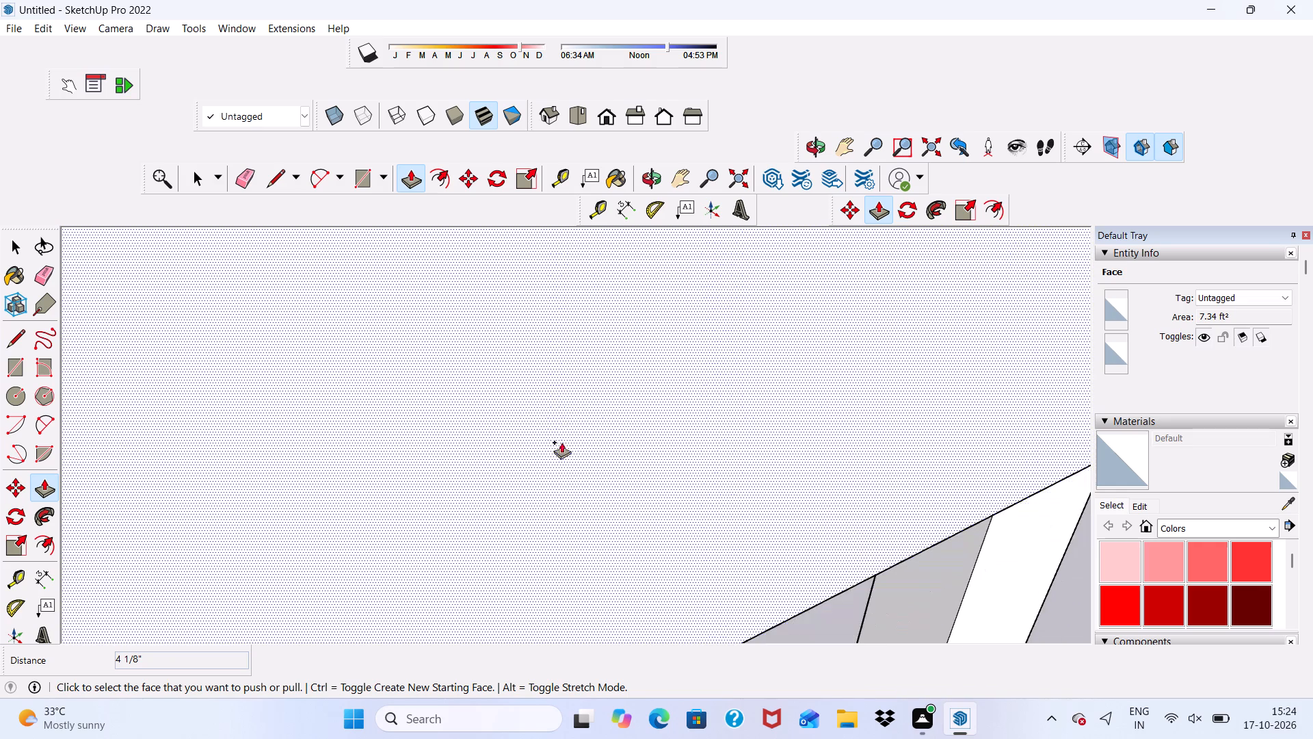
{"action": "scroll", "coordinate": [561, 442], "scroll_direction": "down", "scroll_amount": 20}
{"action": "scroll", "coordinate": [561, 442], "scroll_direction": "down", "scroll_amount": 12}
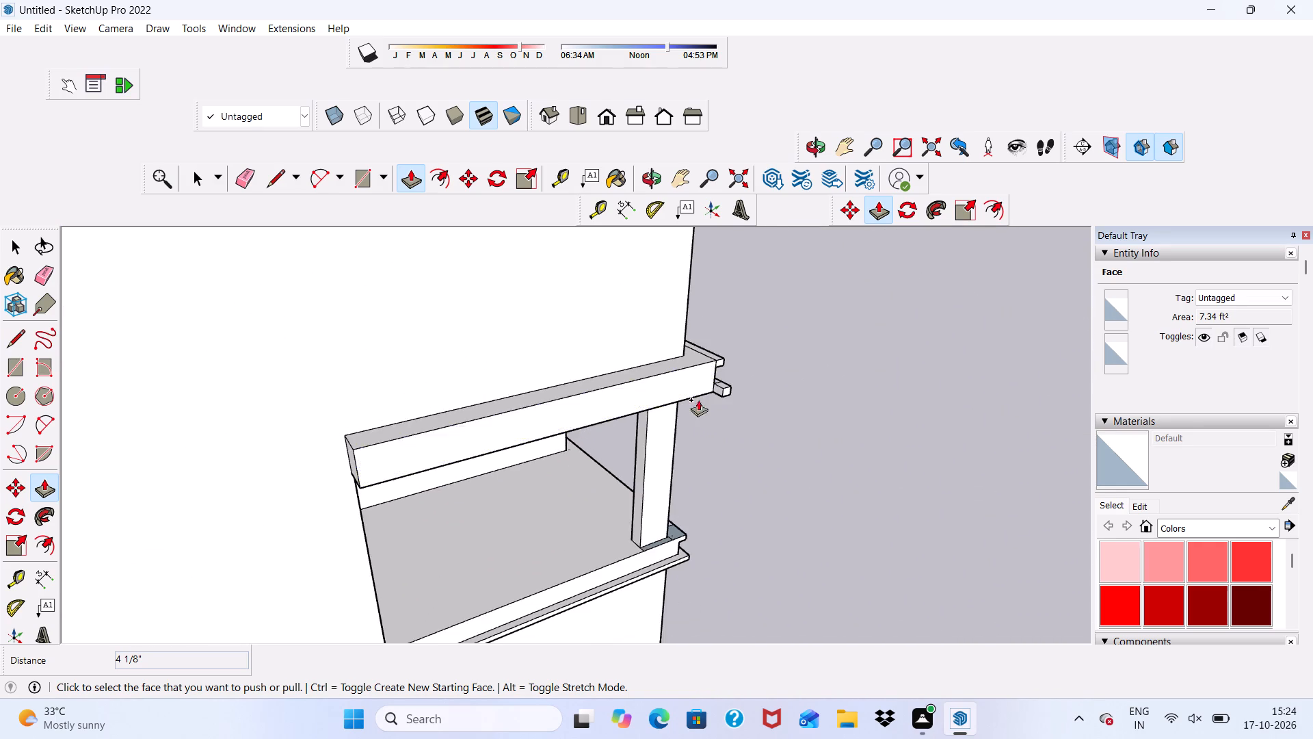
Pull the bottom strip's corner extension 8' 9" along the adjacent face to the far end of the top balcony band.
{"action": "scroll", "coordinate": [726, 405], "scroll_direction": "up", "scroll_amount": 4}
{"action": "scroll", "coordinate": [695, 357], "scroll_direction": "down", "scroll_amount": 1}
{"action": "left_click", "coordinate": [678, 335]}
{"action": "scroll", "coordinate": [414, 374], "scroll_direction": "down", "scroll_amount": 8}
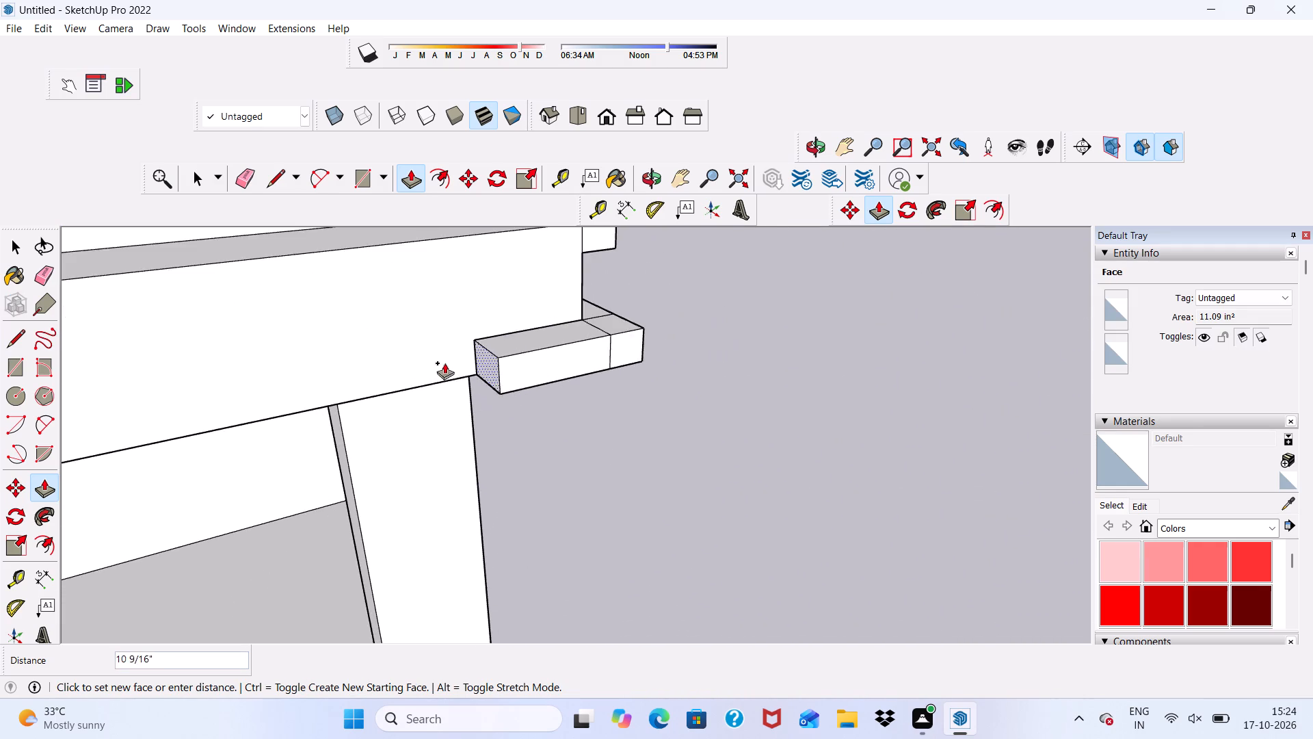
{"action": "scroll", "coordinate": [445, 363], "scroll_direction": "down", "scroll_amount": 14}
{"action": "scroll", "coordinate": [478, 363], "scroll_direction": "up", "scroll_amount": 1}
{"action": "scroll", "coordinate": [454, 360], "scroll_direction": "down", "scroll_amount": 3}
{"action": "scroll", "coordinate": [118, 413], "scroll_direction": "up", "scroll_amount": 1}
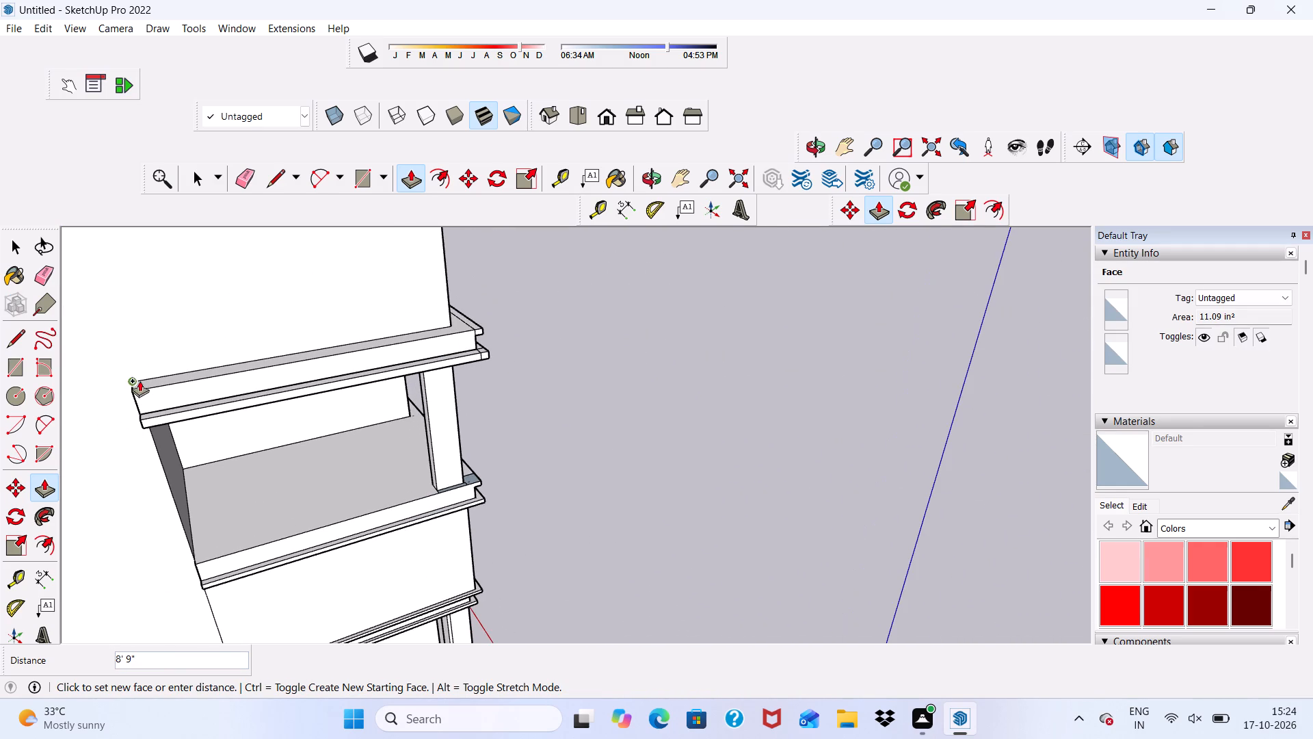
{"action": "scroll", "coordinate": [131, 389], "scroll_direction": "up", "scroll_amount": 1}
{"action": "left_click", "coordinate": [140, 393]}
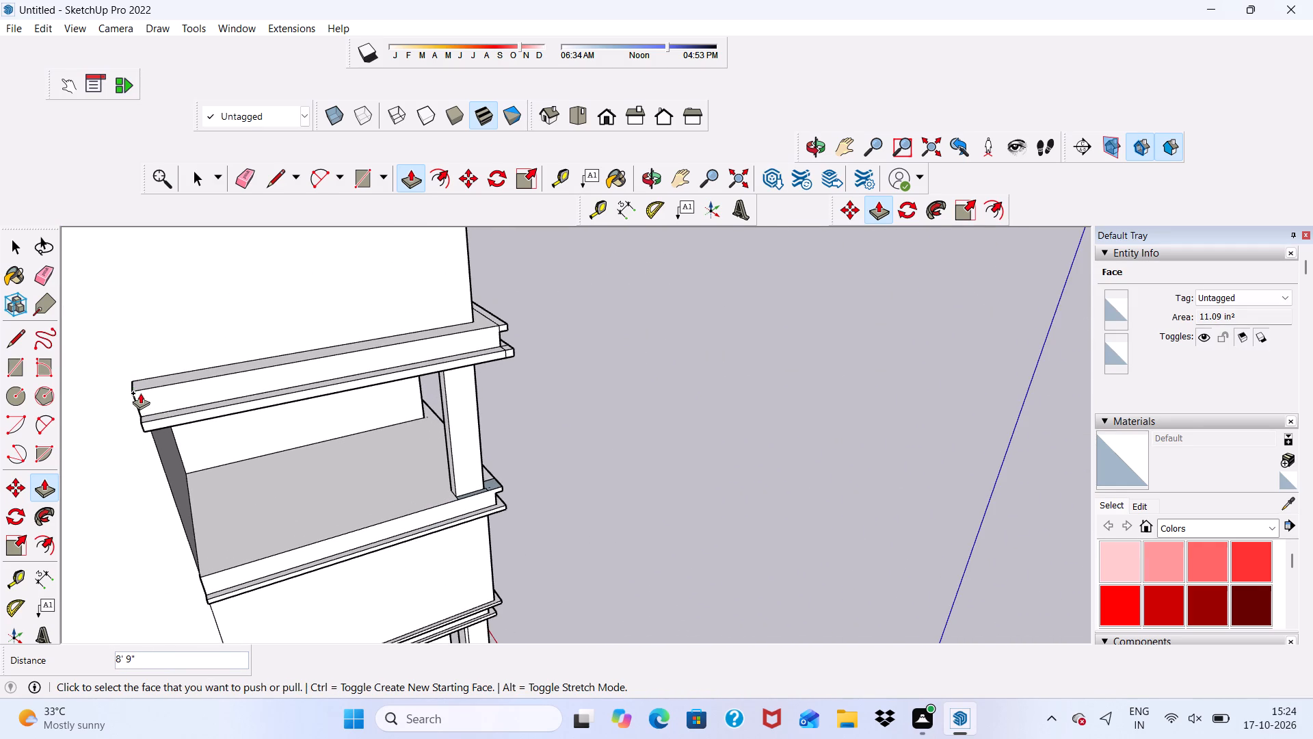
Extend the end of the projecting top strip 4 1/8" past the band's corner, matching the bottom strip.
{"action": "scroll", "coordinate": [499, 332], "scroll_direction": "up", "scroll_amount": 10}
{"action": "left_click", "coordinate": [491, 322]}
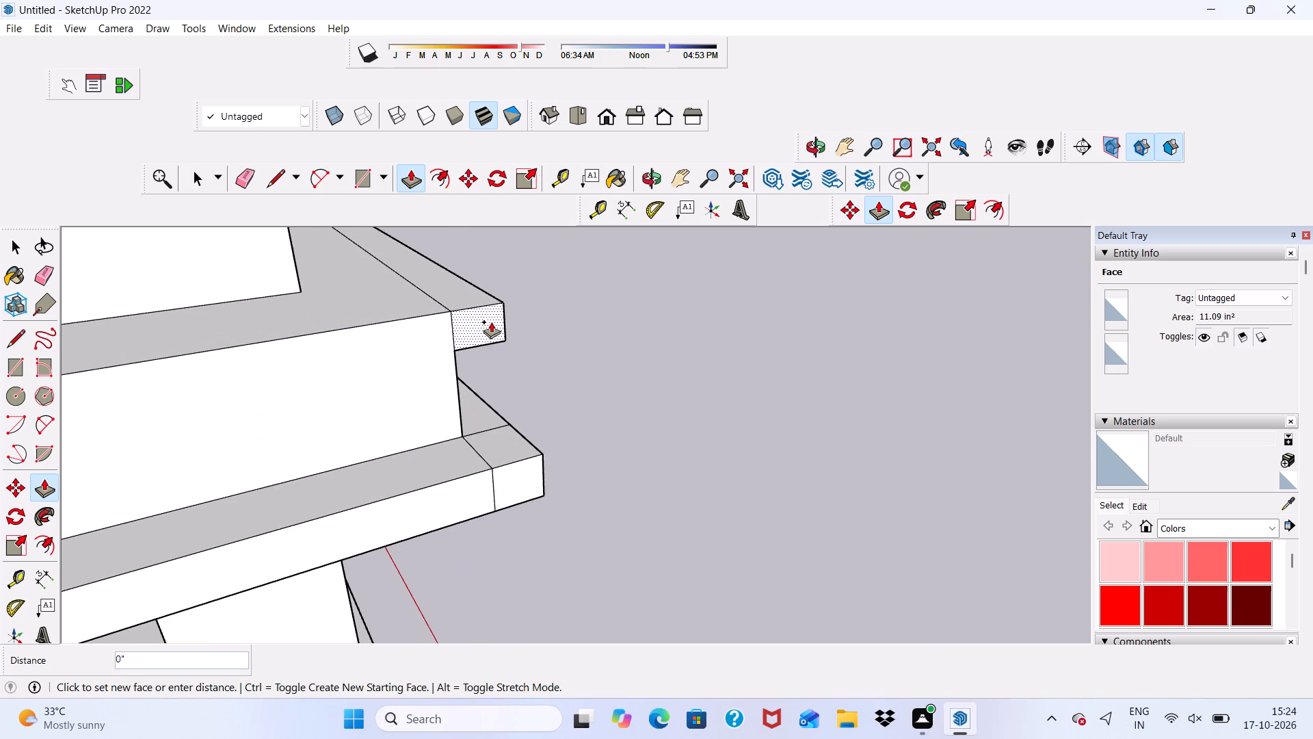
{"action": "left_click", "coordinate": [492, 469]}
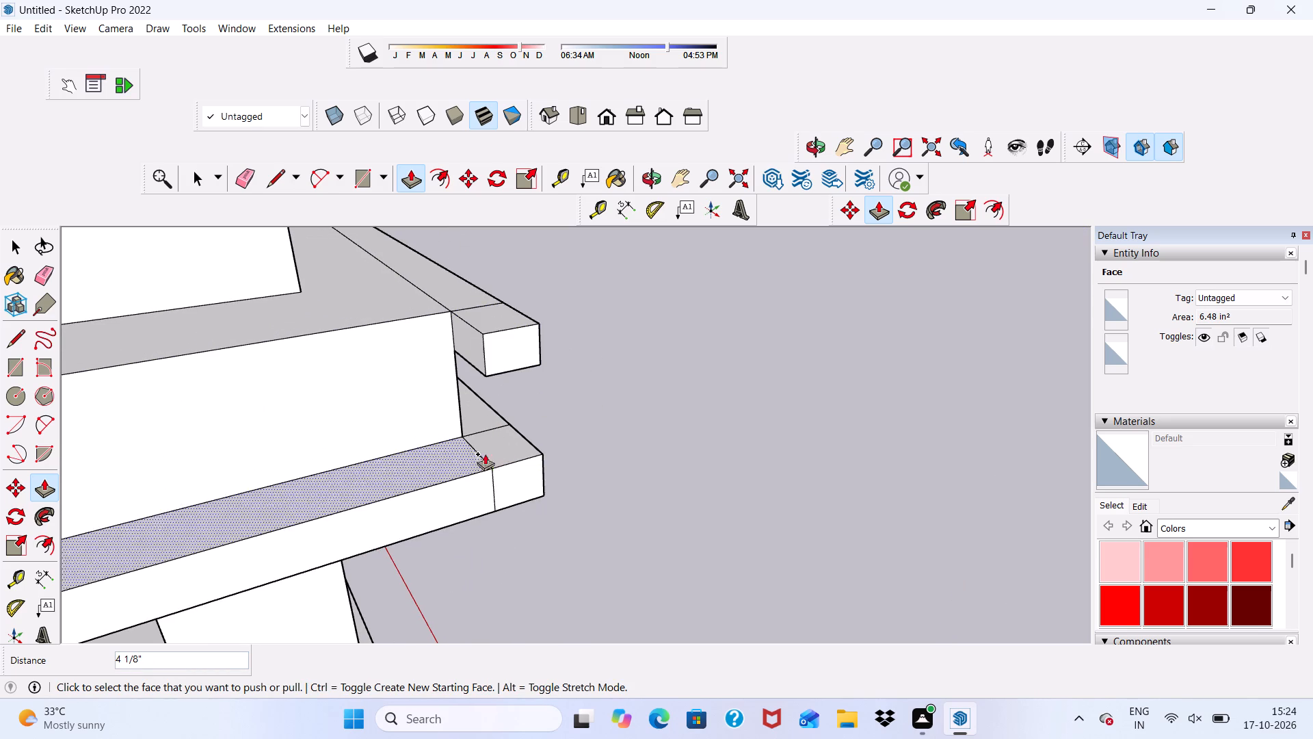
Pull the top strip's corner extension 8' 9" along the adjacent face to the far end of the band.
{"action": "left_click", "coordinate": [471, 346]}
{"action": "scroll", "coordinate": [190, 467], "scroll_direction": "down", "scroll_amount": 20}
{"action": "scroll", "coordinate": [190, 467], "scroll_direction": "down", "scroll_amount": 1}
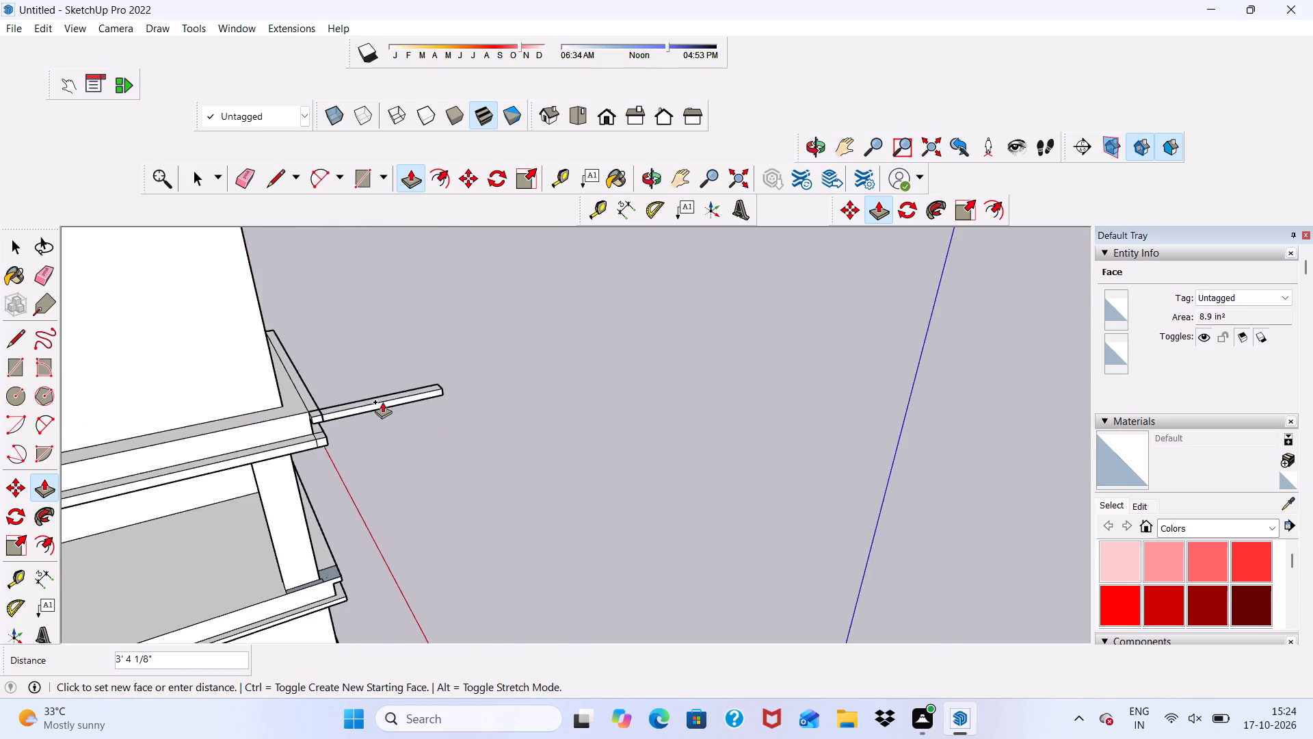
{"action": "scroll", "coordinate": [382, 402], "scroll_direction": "down", "scroll_amount": 5}
{"action": "scroll", "coordinate": [298, 452], "scroll_direction": "down", "scroll_amount": 6}
{"action": "scroll", "coordinate": [178, 469], "scroll_direction": "up", "scroll_amount": 12}
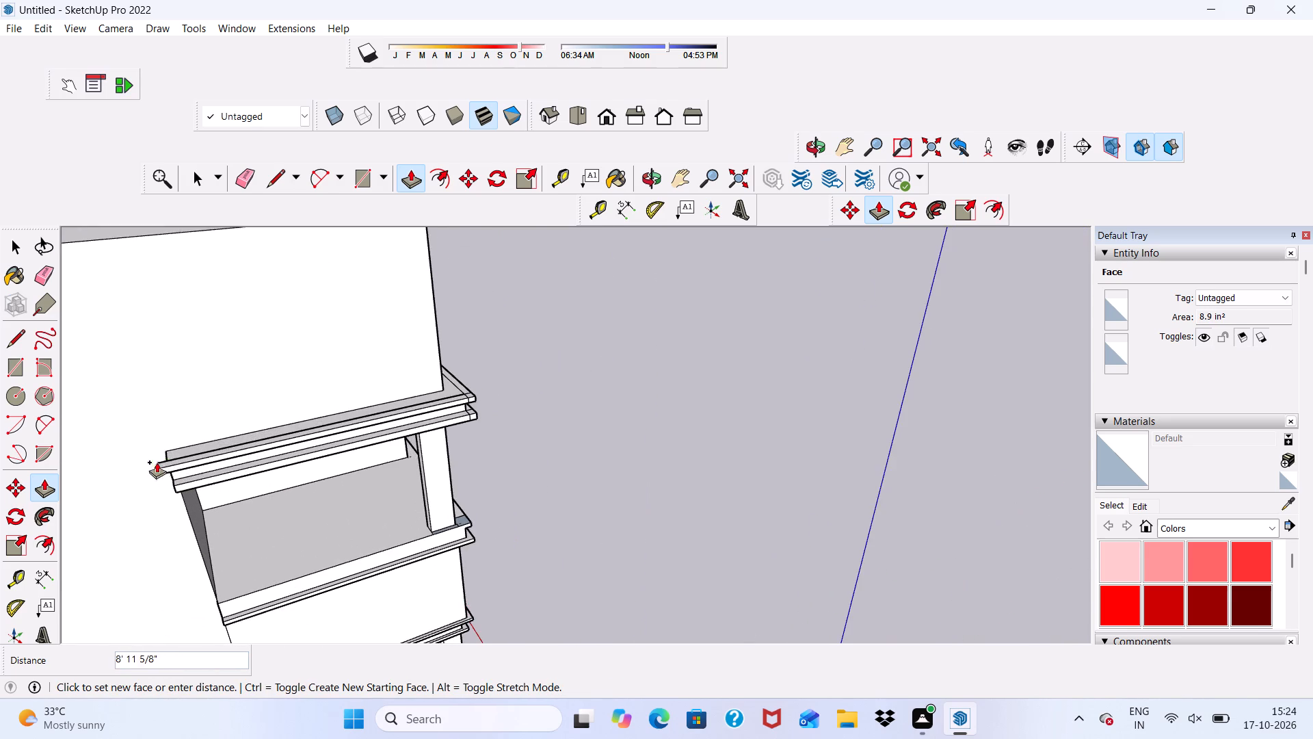
{"action": "scroll", "coordinate": [174, 462], "scroll_direction": "up", "scroll_amount": 4}
{"action": "left_click", "coordinate": [164, 461]}
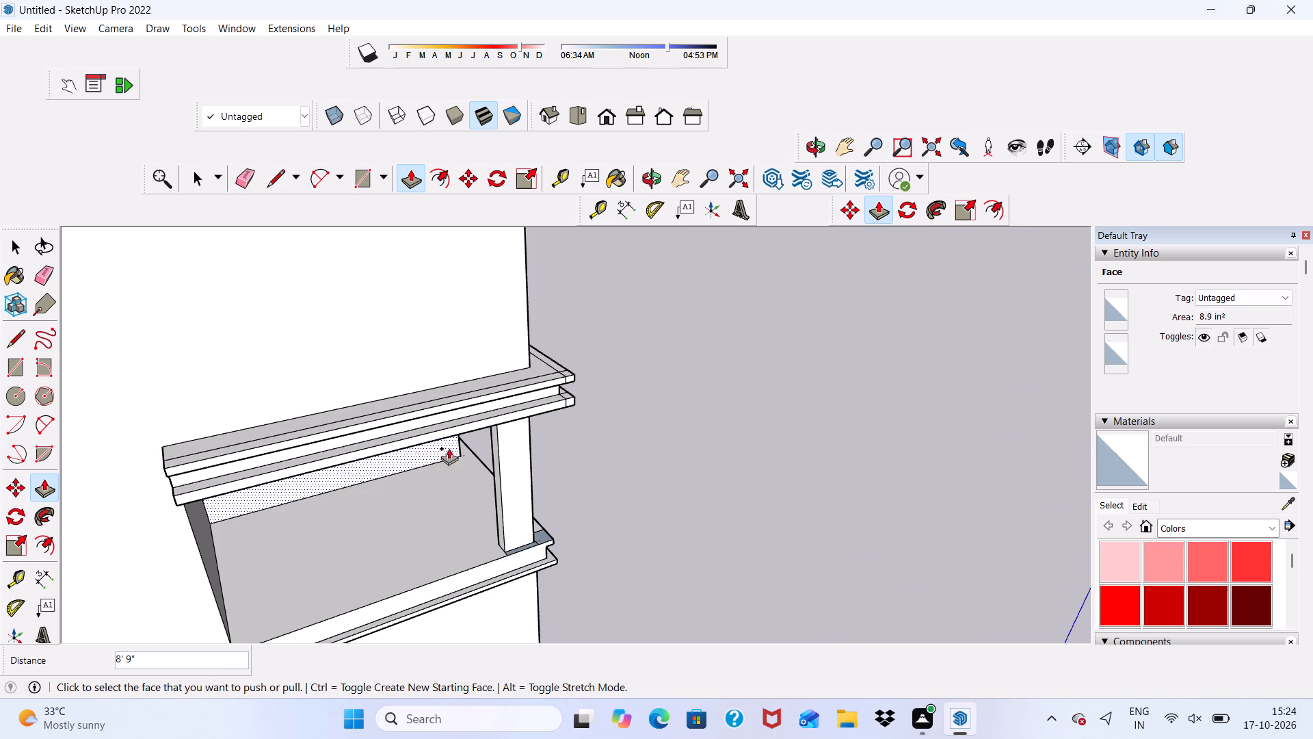
Erase the seam lines on the top surface and outer face of the upper trim strip at the wrapped corner.
{"action": "key", "text": "space"}
{"action": "left_click", "coordinate": [245, 175]}
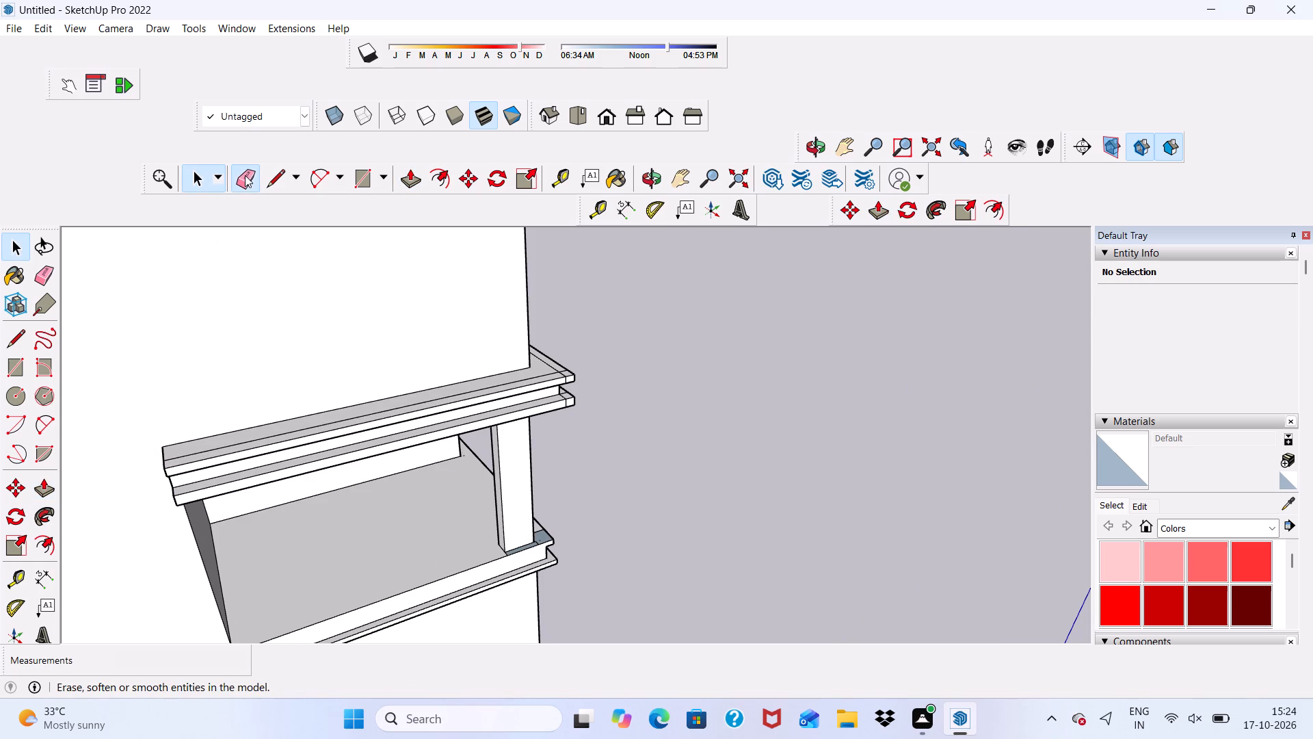
{"action": "scroll", "coordinate": [506, 293], "scroll_direction": "up", "scroll_amount": 4}
{"action": "scroll", "coordinate": [586, 401], "scroll_direction": "up", "scroll_amount": 5}
{"action": "left_click_drag", "start_coordinate": [581, 409], "coordinate": [586, 411]}
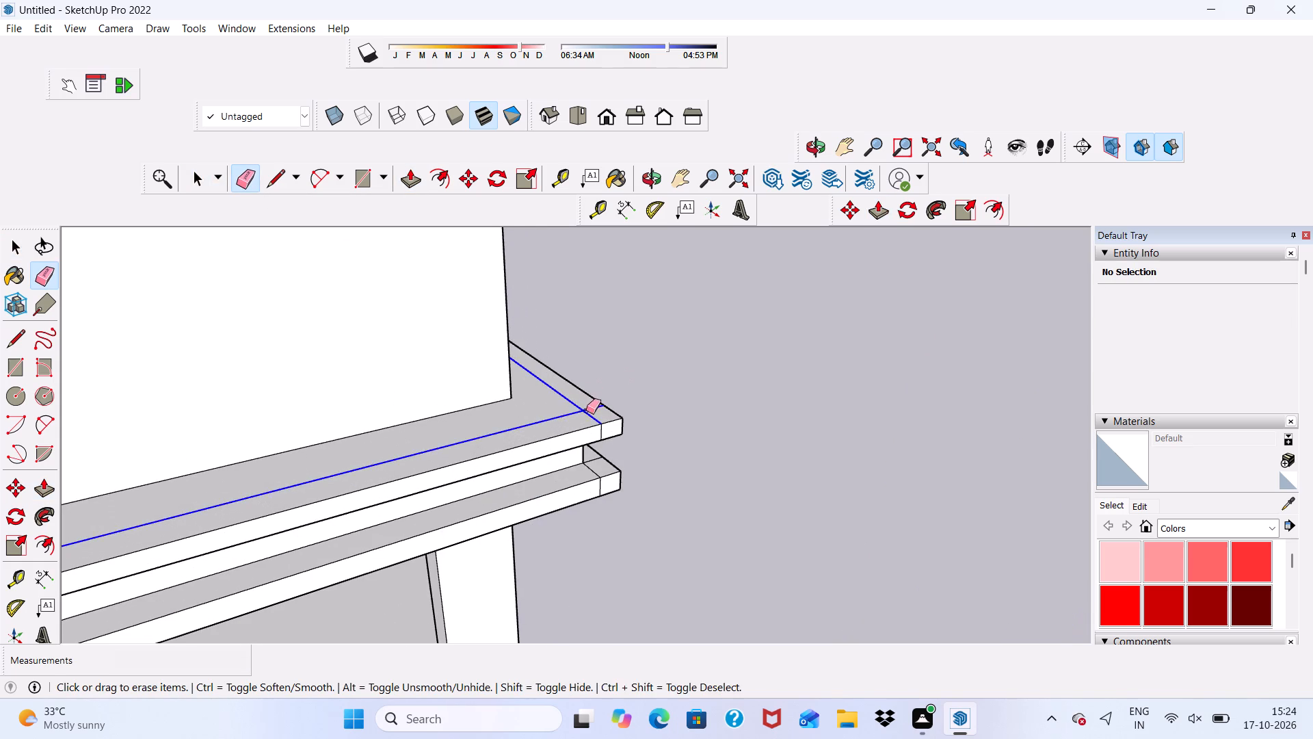
{"action": "left_click_drag", "start_coordinate": [586, 411], "coordinate": [596, 422]}
{"action": "scroll", "coordinate": [599, 435], "scroll_direction": "up", "scroll_amount": 3}
{"action": "left_click", "coordinate": [599, 432]}
Erase the seam lines on the lower trim strip's top surface and outer face at the same corner.
{"action": "scroll", "coordinate": [600, 448], "scroll_direction": "down", "scroll_amount": 1}
{"action": "middle_click_drag", "start_coordinate": [600, 448], "coordinate": [581, 433]}
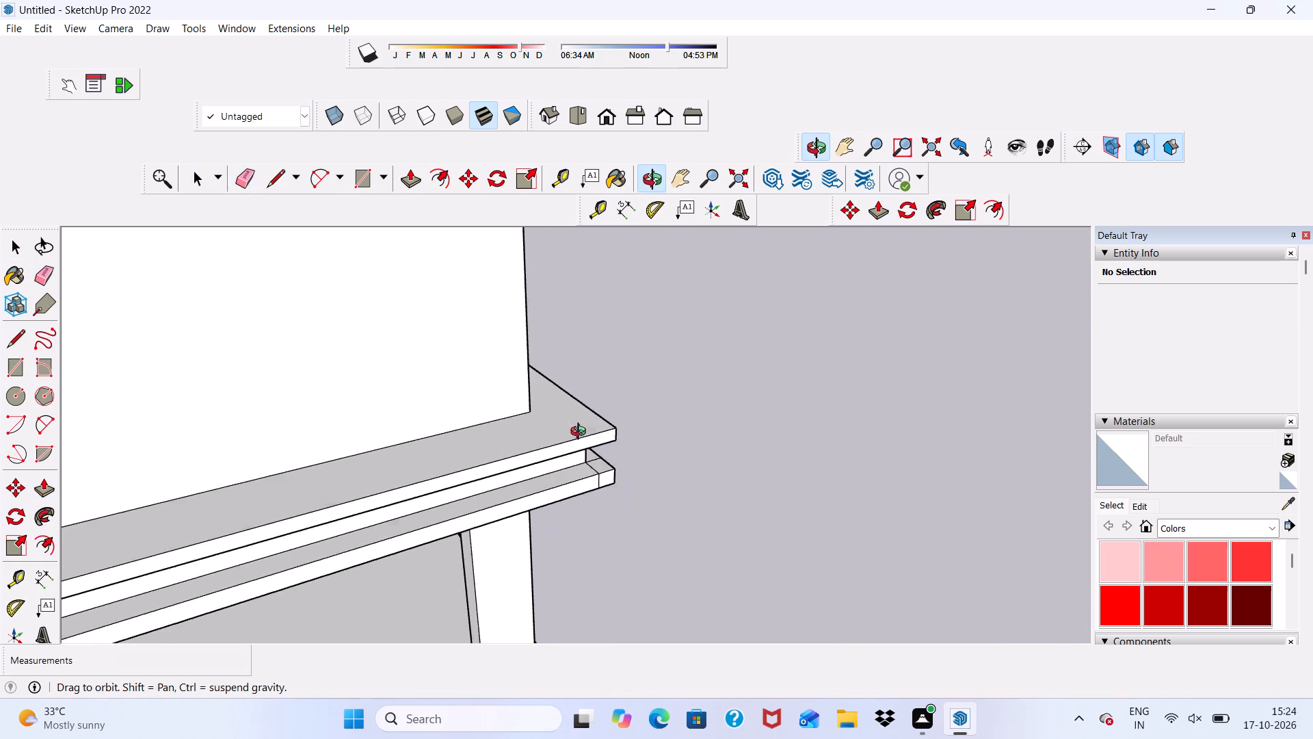
{"action": "middle_click_drag", "start_coordinate": [581, 433], "coordinate": [456, 351]}
{"action": "scroll", "coordinate": [464, 373], "scroll_direction": "up", "scroll_amount": 10}
{"action": "left_click_drag", "start_coordinate": [494, 428], "coordinate": [512, 437]}
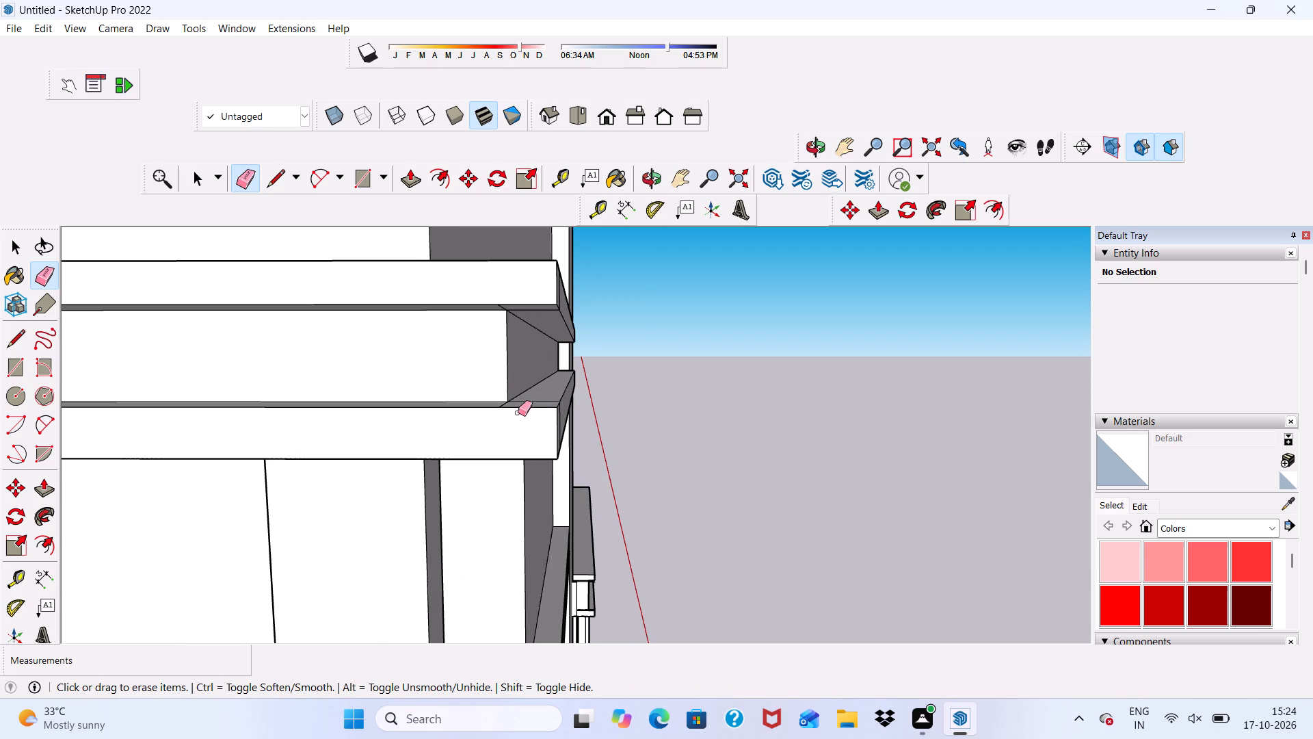
{"action": "middle_click_drag", "start_coordinate": [518, 411], "coordinate": [521, 469]}
{"action": "left_click_drag", "start_coordinate": [500, 424], "coordinate": [519, 417]}
{"action": "left_click_drag", "start_coordinate": [529, 402], "coordinate": [536, 414]}
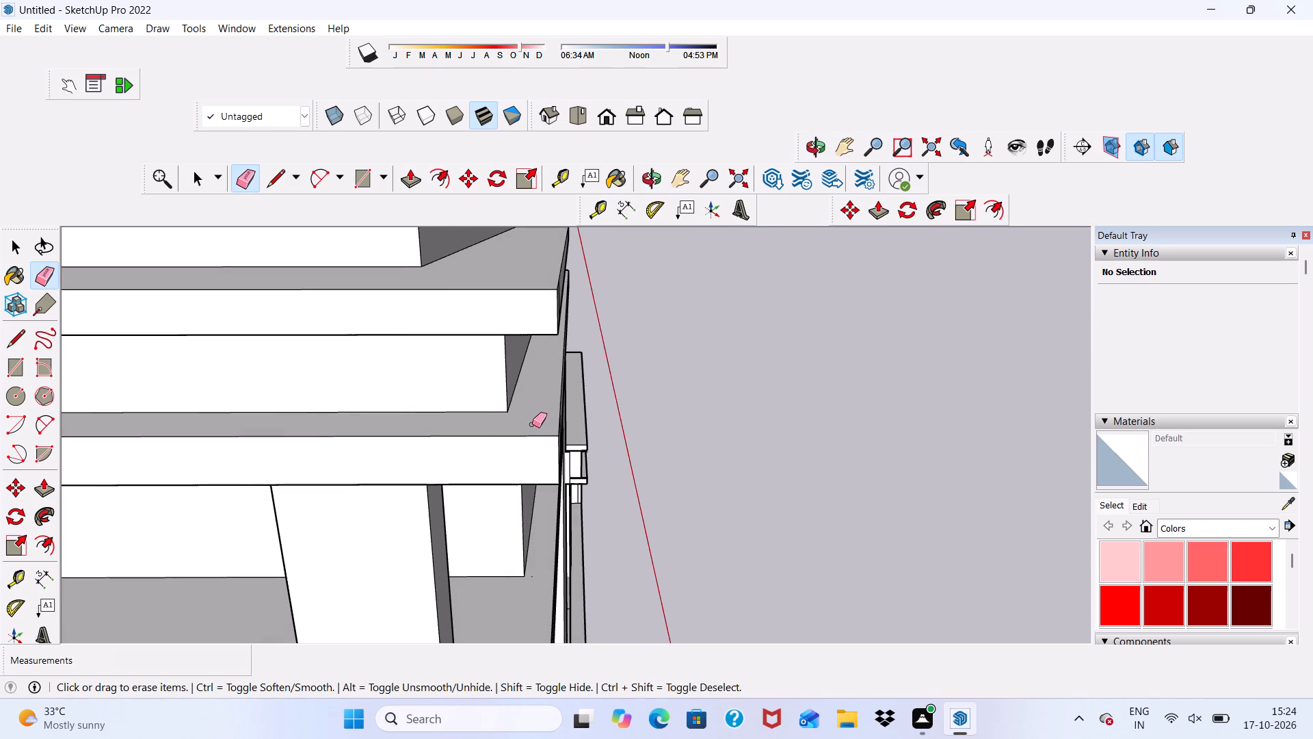
{"action": "middle_click_drag", "start_coordinate": [532, 424], "coordinate": [393, 346]}
{"action": "left_click_drag", "start_coordinate": [540, 423], "coordinate": [547, 412]}
Erase the leftover seam lines on the underside of the lower trim strip around the corner post.
{"action": "scroll", "coordinate": [539, 428], "scroll_direction": "down", "scroll_amount": 1}
{"action": "middle_click_drag", "start_coordinate": [539, 430], "coordinate": [515, 274]}
{"action": "scroll", "coordinate": [525, 389], "scroll_direction": "up", "scroll_amount": 1}
{"action": "left_click_drag", "start_coordinate": [504, 389], "coordinate": [440, 432]}
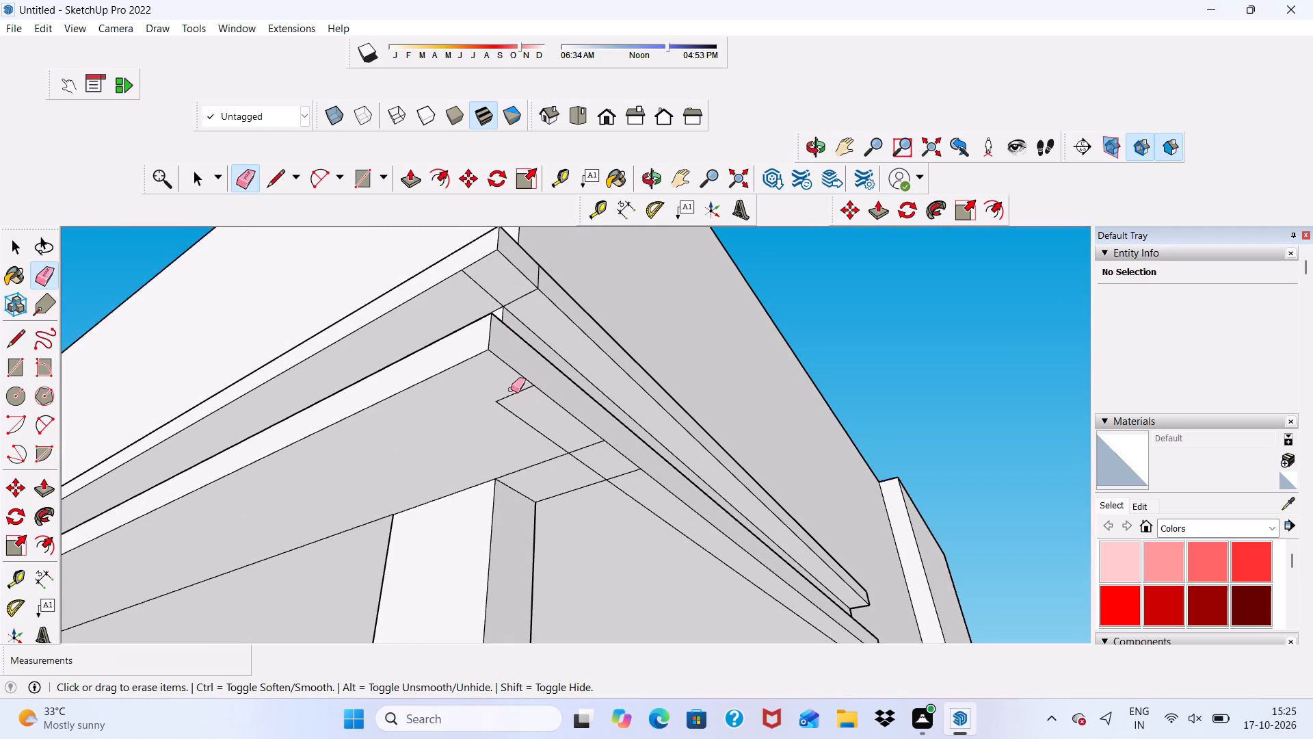
{"action": "left_click_drag", "start_coordinate": [511, 389], "coordinate": [583, 445]}
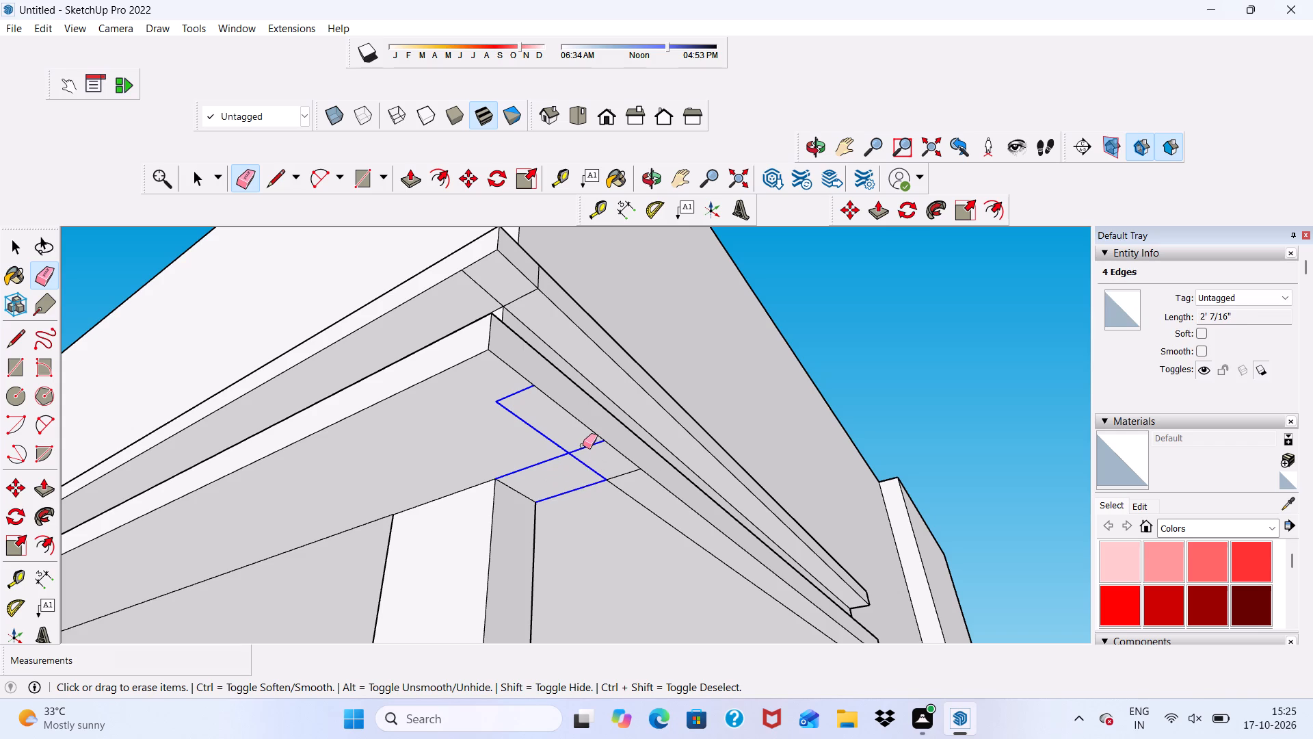
{"action": "left_click_drag", "start_coordinate": [583, 445], "coordinate": [629, 504]}
Erase the remaining seam lines on the upper trim strip's outer face and underside at the wrapped corner.
{"action": "middle_click_drag", "start_coordinate": [635, 489], "coordinate": [592, 557]}
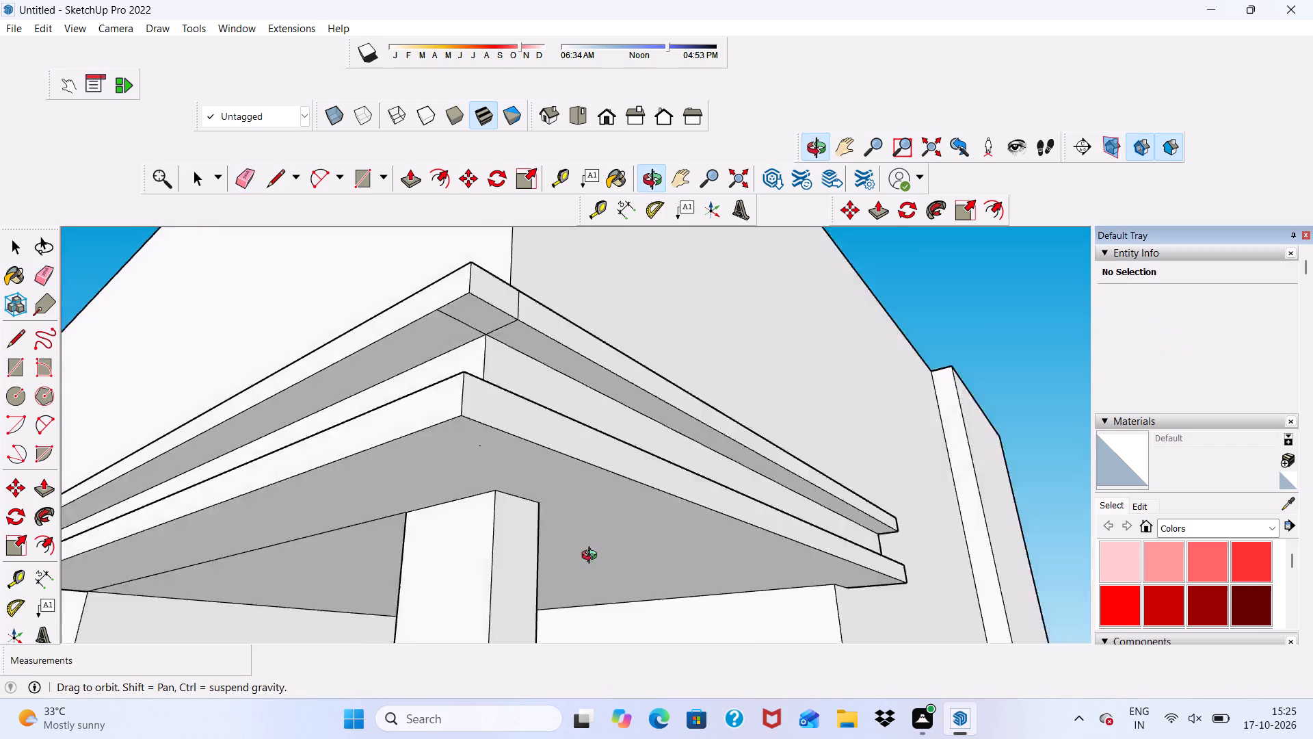
{"action": "middle_click_drag", "start_coordinate": [592, 557], "coordinate": [497, 583]}
{"action": "scroll", "coordinate": [442, 369], "scroll_direction": "up", "scroll_amount": 3}
{"action": "left_click", "coordinate": [435, 345]}
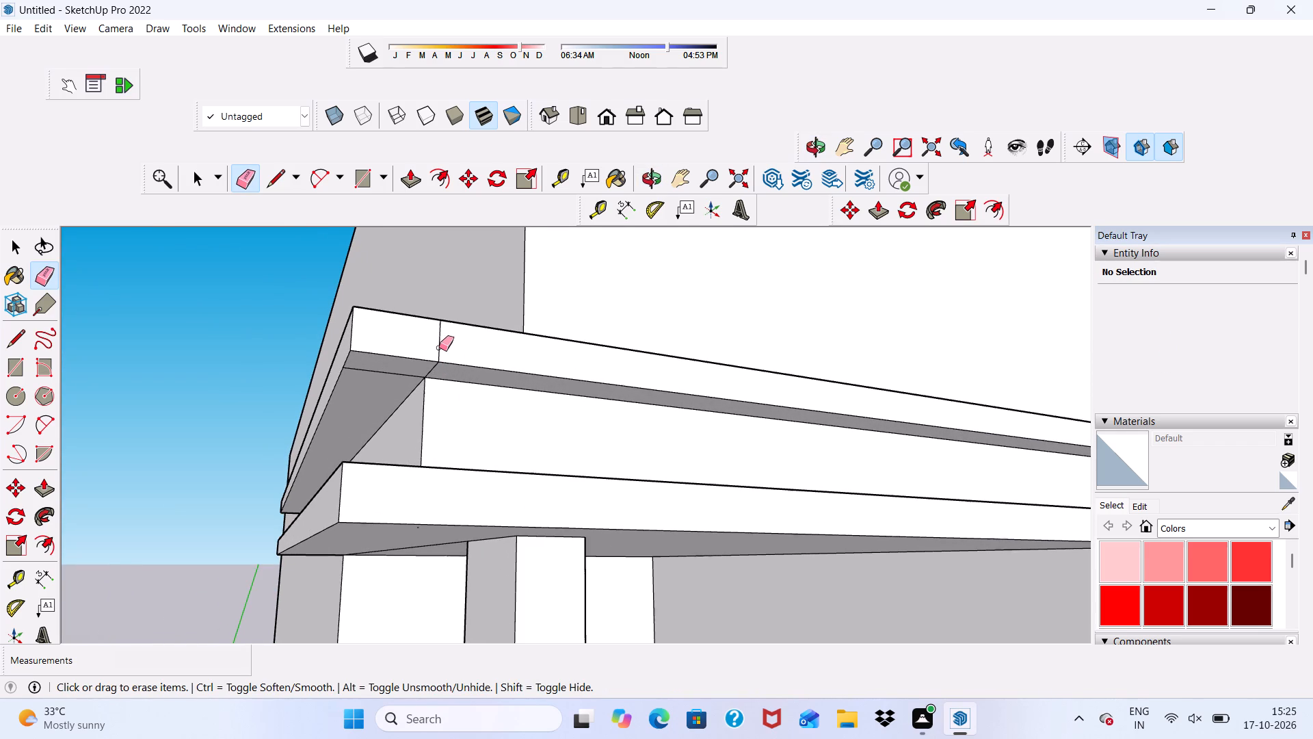
{"action": "left_click", "coordinate": [439, 339]}
{"action": "left_click_drag", "start_coordinate": [376, 367], "coordinate": [377, 378]}
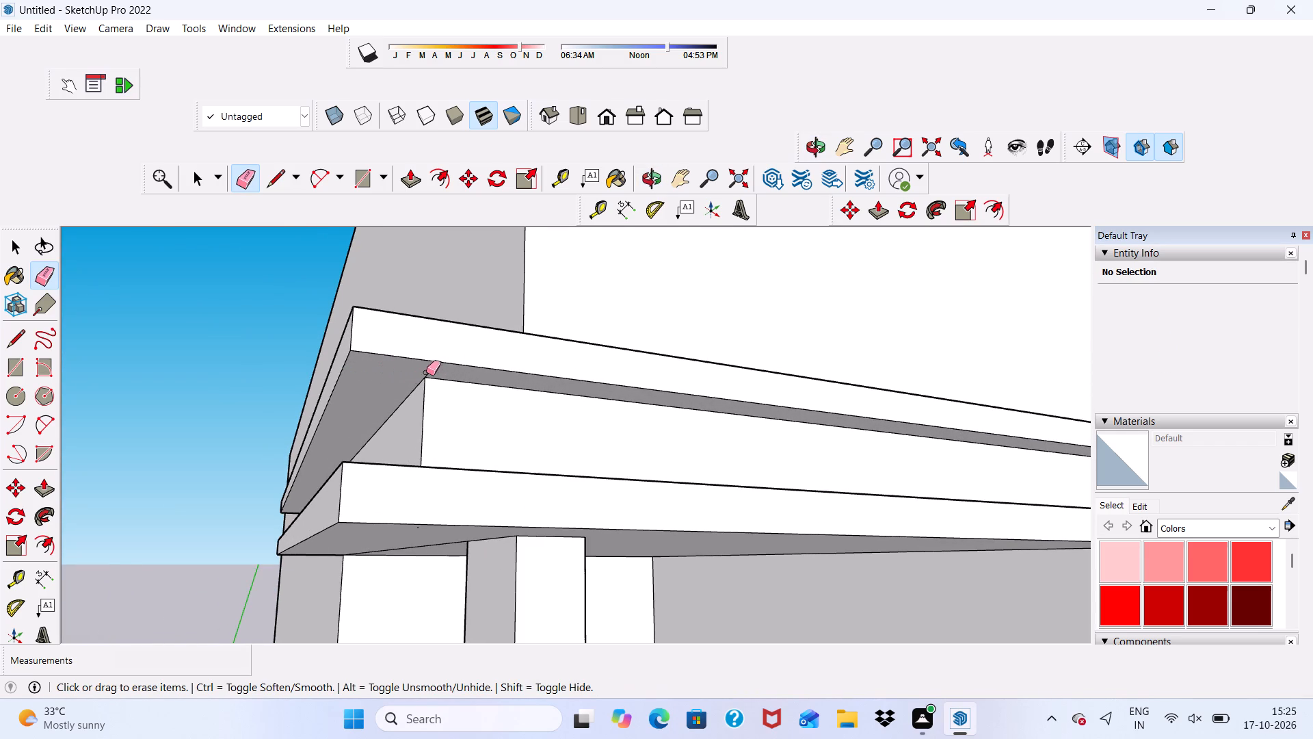
{"action": "left_click", "coordinate": [432, 367]}
{"action": "scroll", "coordinate": [357, 387], "scroll_direction": "down", "scroll_amount": 7}
Erase the seam line running along the underside of the lower trim strip beside the corner post.
{"action": "middle_click_drag", "start_coordinate": [370, 466], "coordinate": [644, 396]}
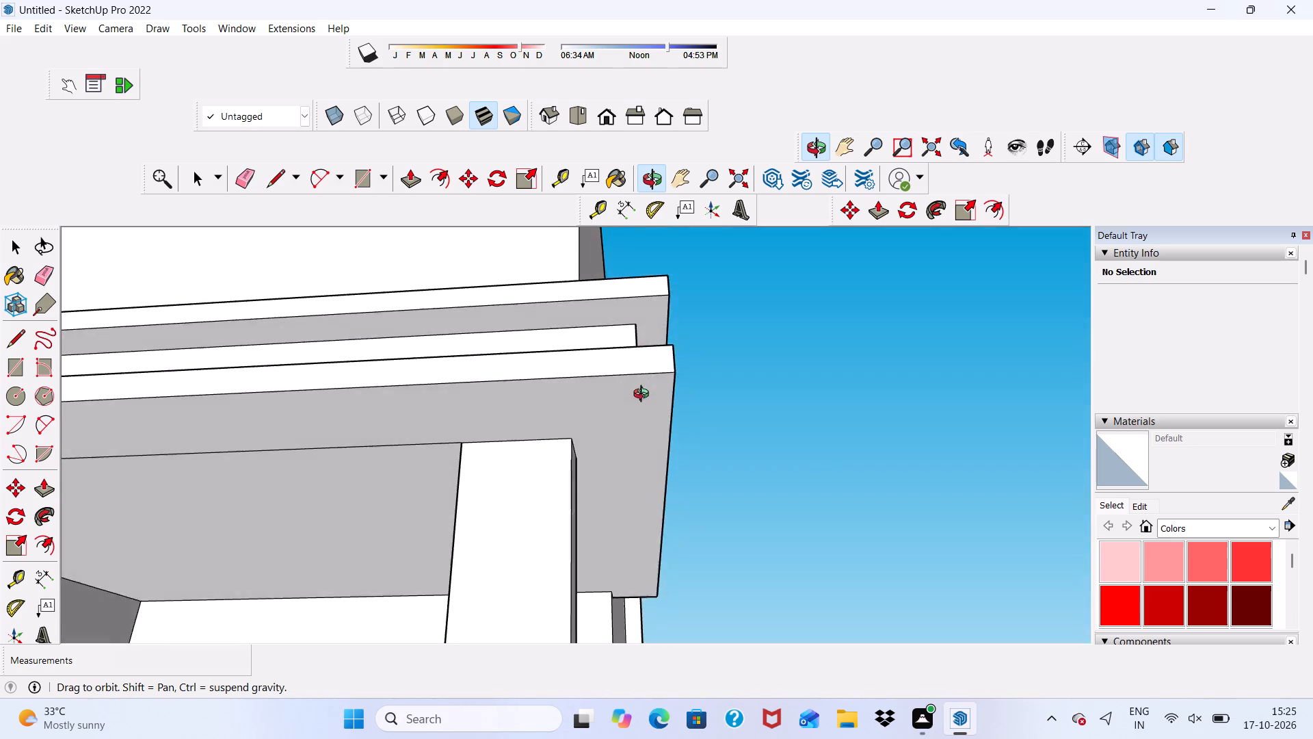
{"action": "middle_click_drag", "start_coordinate": [644, 396], "coordinate": [644, 360]}
{"action": "left_click_drag", "start_coordinate": [319, 419], "coordinate": [325, 426]}
{"action": "scroll", "coordinate": [326, 426], "scroll_direction": "down", "scroll_amount": 13}
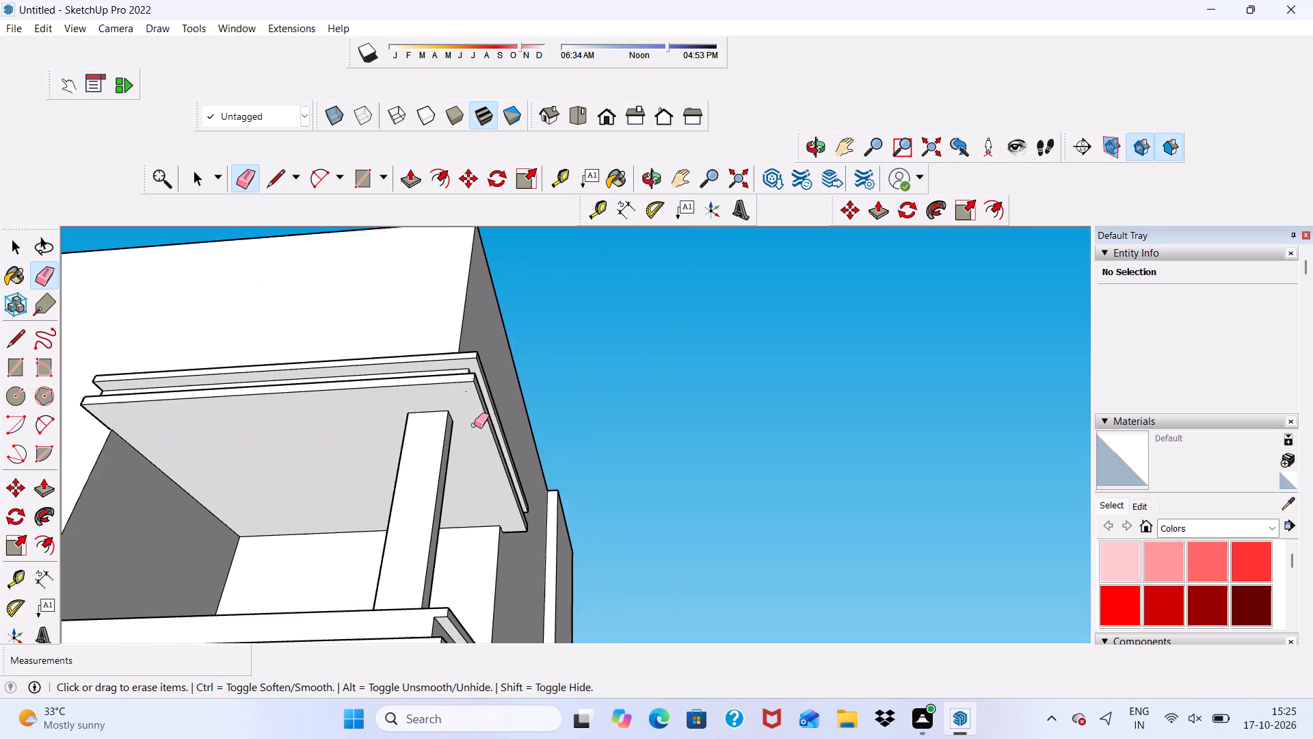
{"action": "scroll", "coordinate": [319, 417], "scroll_direction": "down", "scroll_amount": 1}
Examine the whole building from several sides, including the trim bands, roof terrace and tall front column.
{"action": "middle_click_drag", "start_coordinate": [319, 418], "coordinate": [19, 627]}
{"action": "scroll", "coordinate": [670, 432], "scroll_direction": "up", "scroll_amount": 4}
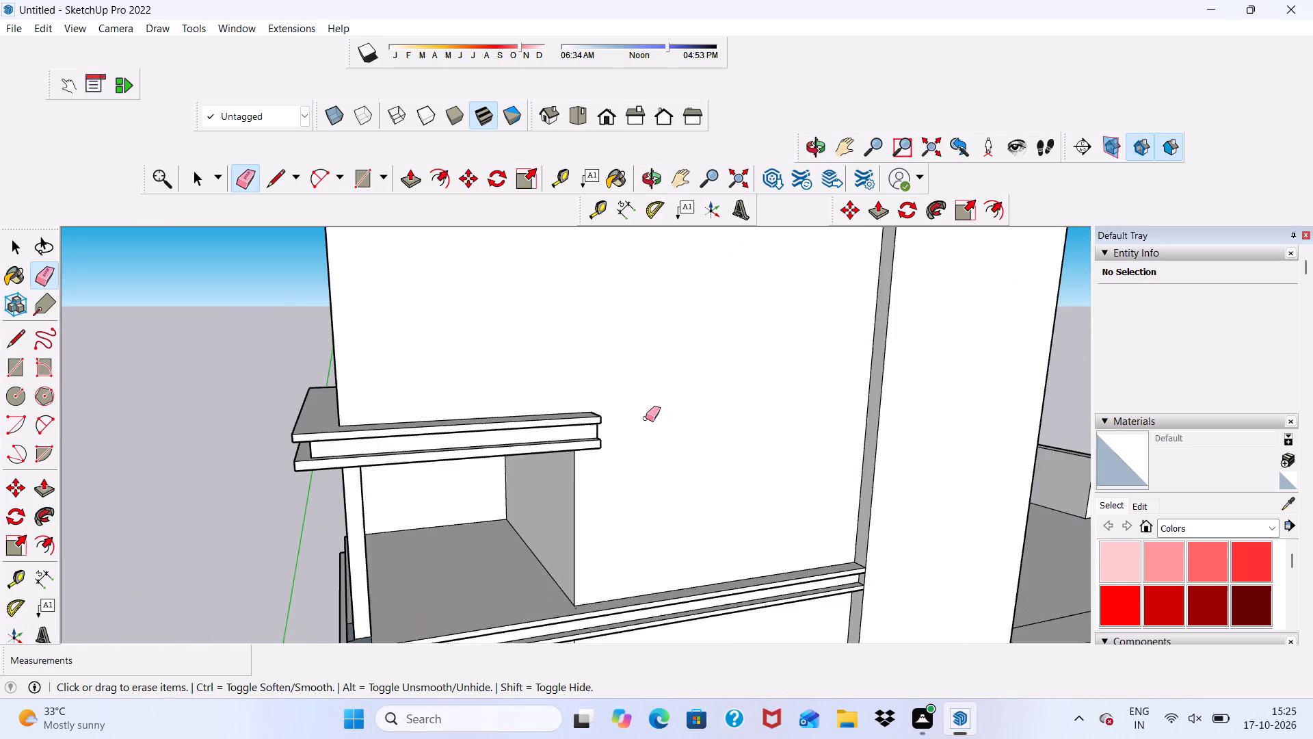
{"action": "middle_click_drag", "start_coordinate": [637, 435], "coordinate": [264, 485]}
{"action": "scroll", "coordinate": [278, 428], "scroll_direction": "up", "scroll_amount": 5}
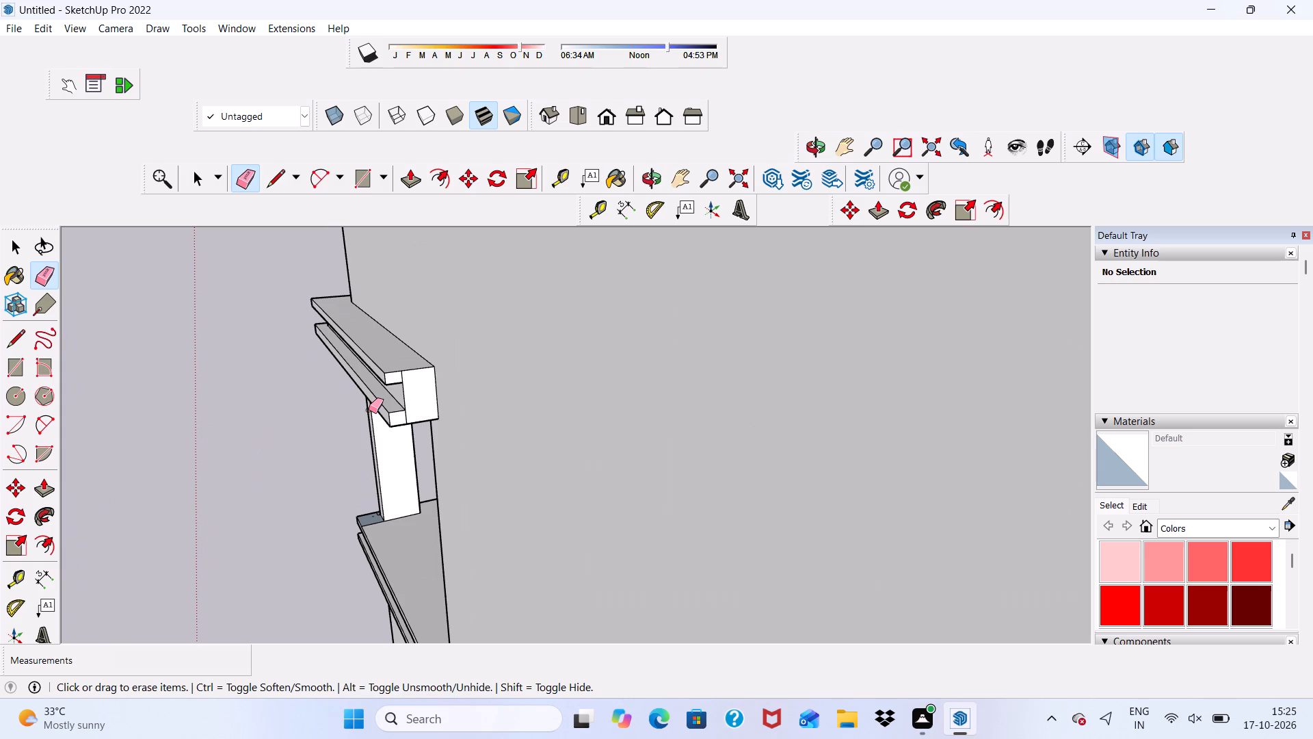
{"action": "scroll", "coordinate": [369, 410], "scroll_direction": "down", "scroll_amount": 6}
{"action": "key", "text": "space"}
{"action": "scroll", "coordinate": [494, 430], "scroll_direction": "down", "scroll_amount": 1}
{"action": "middle_click_drag", "start_coordinate": [539, 453], "coordinate": [406, 389]}
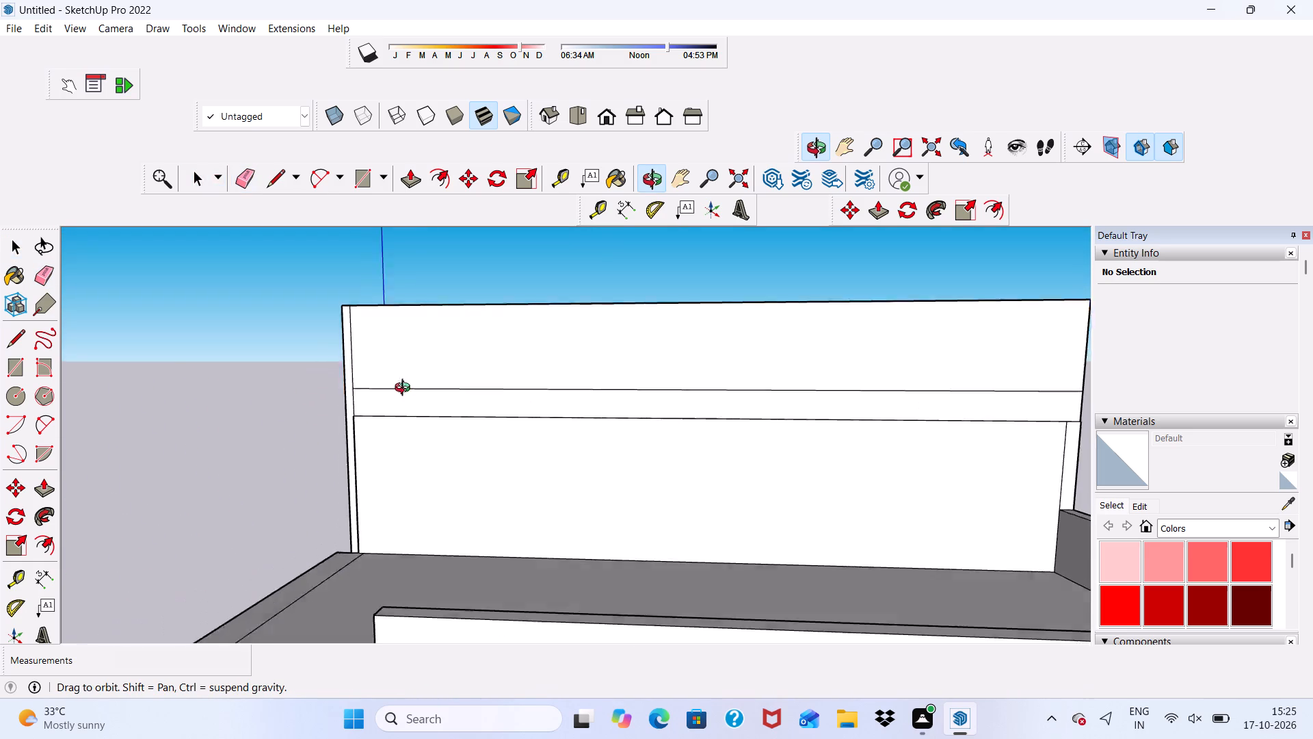
{"action": "middle_click_drag", "start_coordinate": [406, 389], "coordinate": [401, 388]}
{"action": "scroll", "coordinate": [425, 389], "scroll_direction": "up", "scroll_amount": 1}
{"action": "scroll", "coordinate": [419, 399], "scroll_direction": "down", "scroll_amount": 12}
{"action": "middle_click_drag", "start_coordinate": [530, 424], "coordinate": [431, 406]}
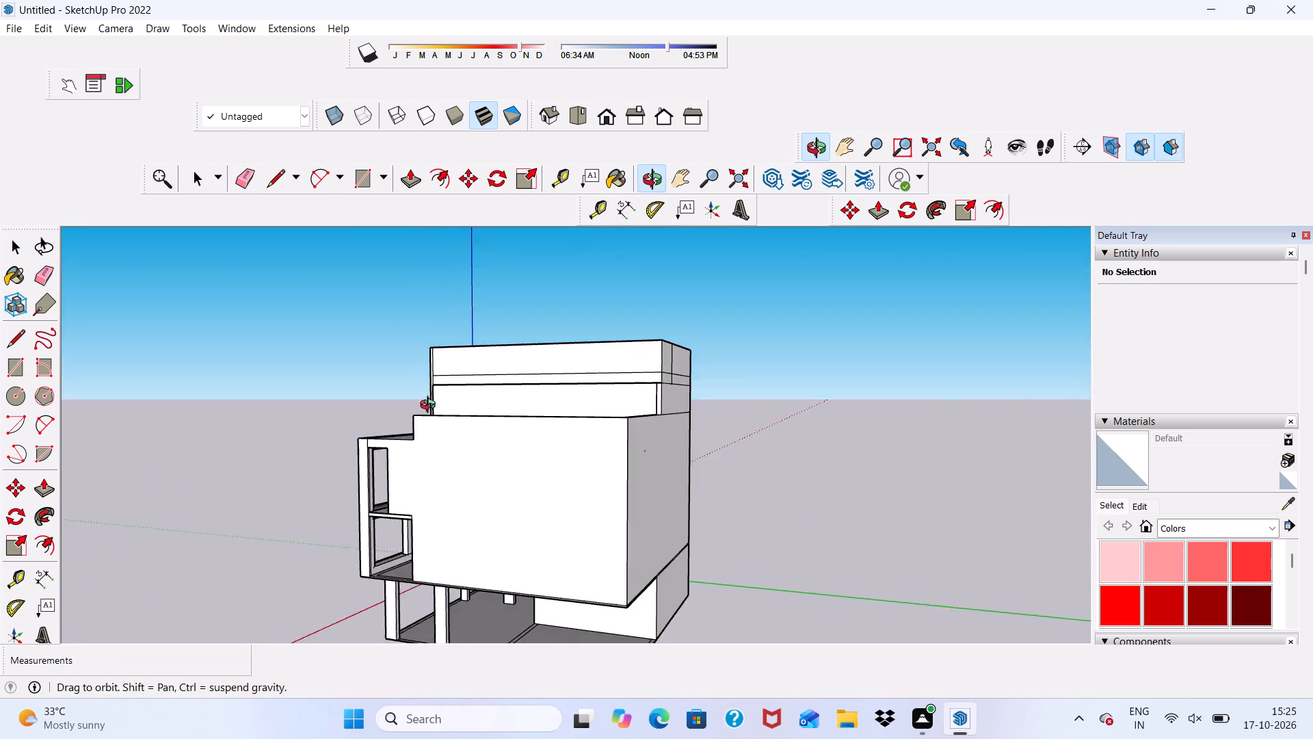
{"action": "middle_click_drag", "start_coordinate": [431, 406], "coordinate": [895, 363]}
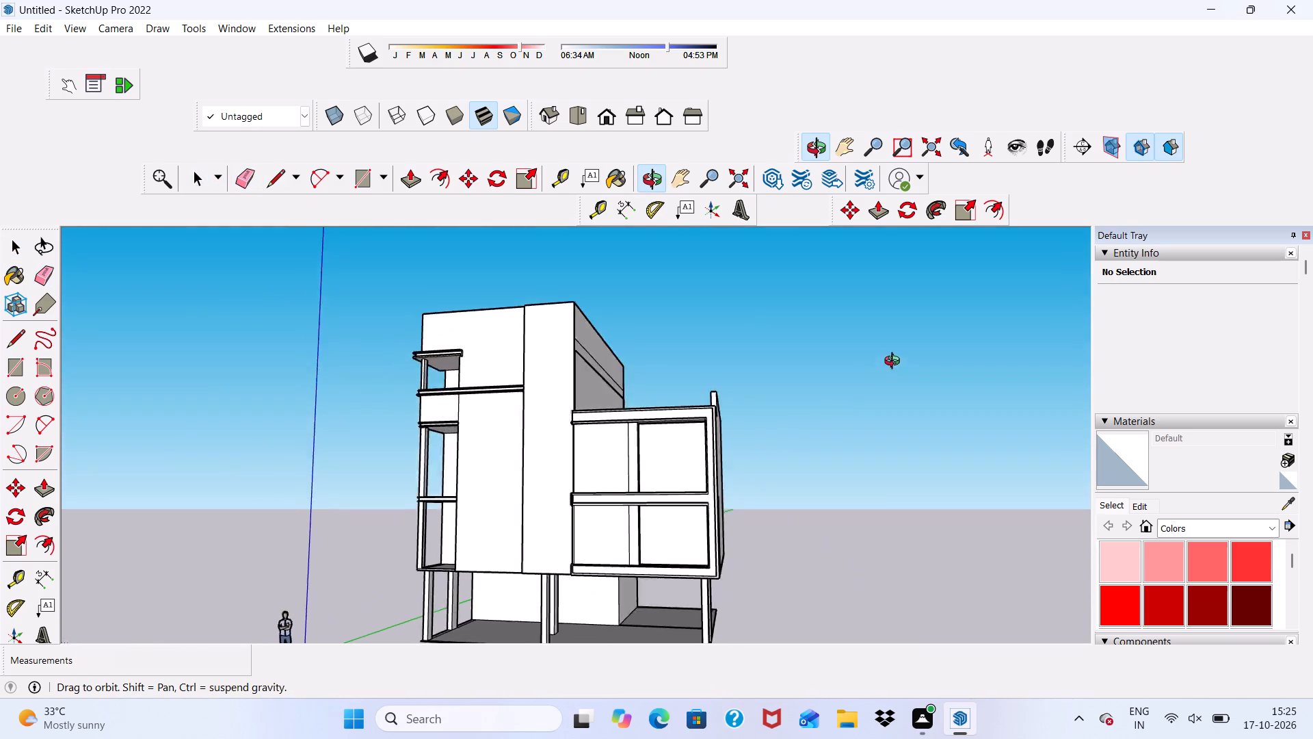
{"action": "middle_click_drag", "start_coordinate": [895, 363], "coordinate": [968, 367]}
{"action": "middle_click_drag", "start_coordinate": [775, 417], "coordinate": [548, 470]}
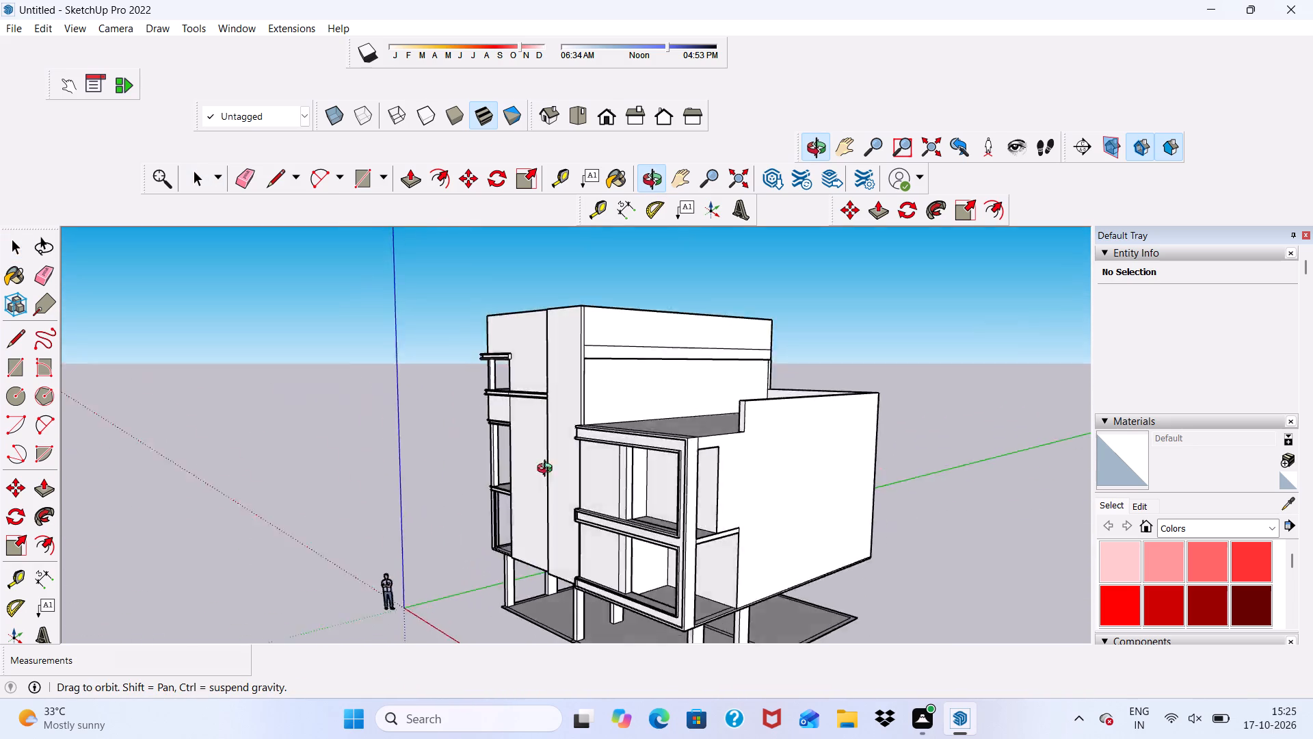
{"action": "middle_click_drag", "start_coordinate": [548, 470], "coordinate": [739, 432]}
{"action": "scroll", "coordinate": [645, 379], "scroll_direction": "up", "scroll_amount": 6}
{"action": "scroll", "coordinate": [628, 374], "scroll_direction": "down", "scroll_amount": 5}
{"action": "middle_click_drag", "start_coordinate": [414, 429], "coordinate": [540, 405]}
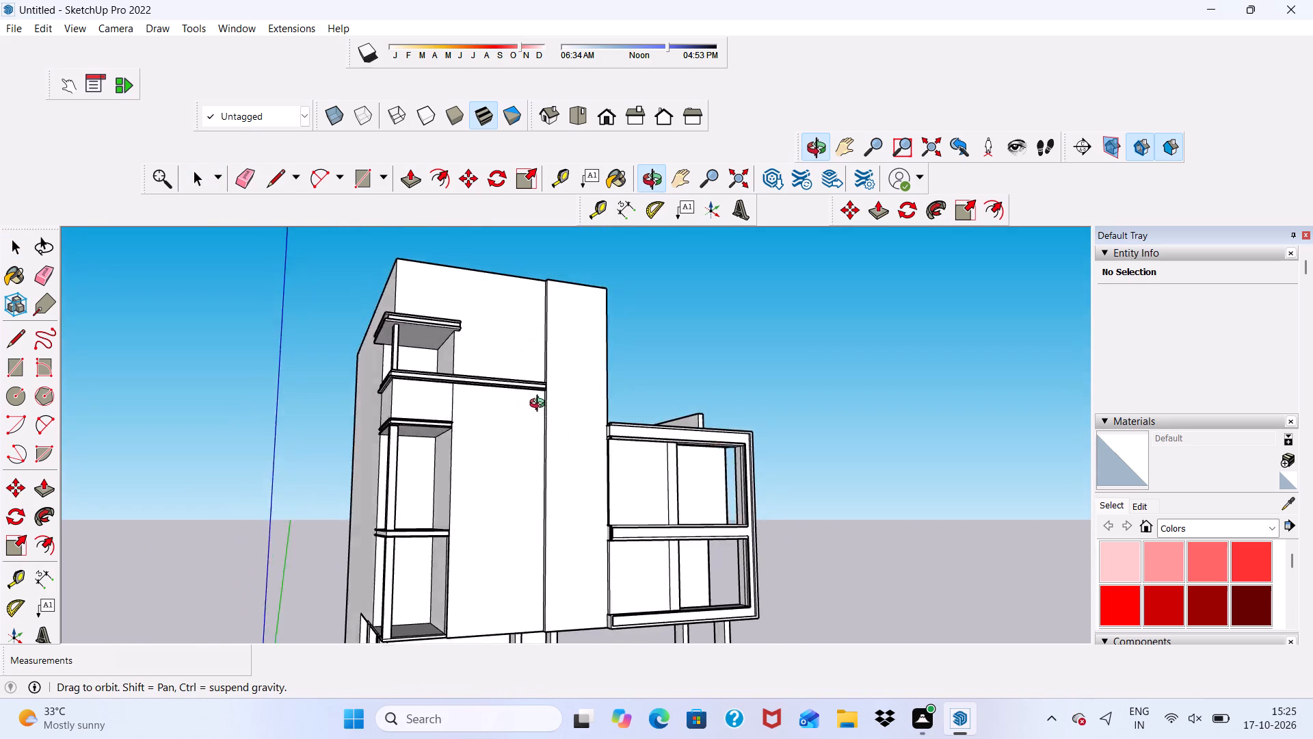
{"action": "middle_click_drag", "start_coordinate": [540, 405], "coordinate": [495, 442]}
{"action": "scroll", "coordinate": [479, 278], "scroll_direction": "up", "scroll_amount": 5}
{"action": "scroll", "coordinate": [517, 289], "scroll_direction": "down", "scroll_amount": 1}
{"action": "scroll", "coordinate": [702, 356], "scroll_direction": "up", "scroll_amount": 2}
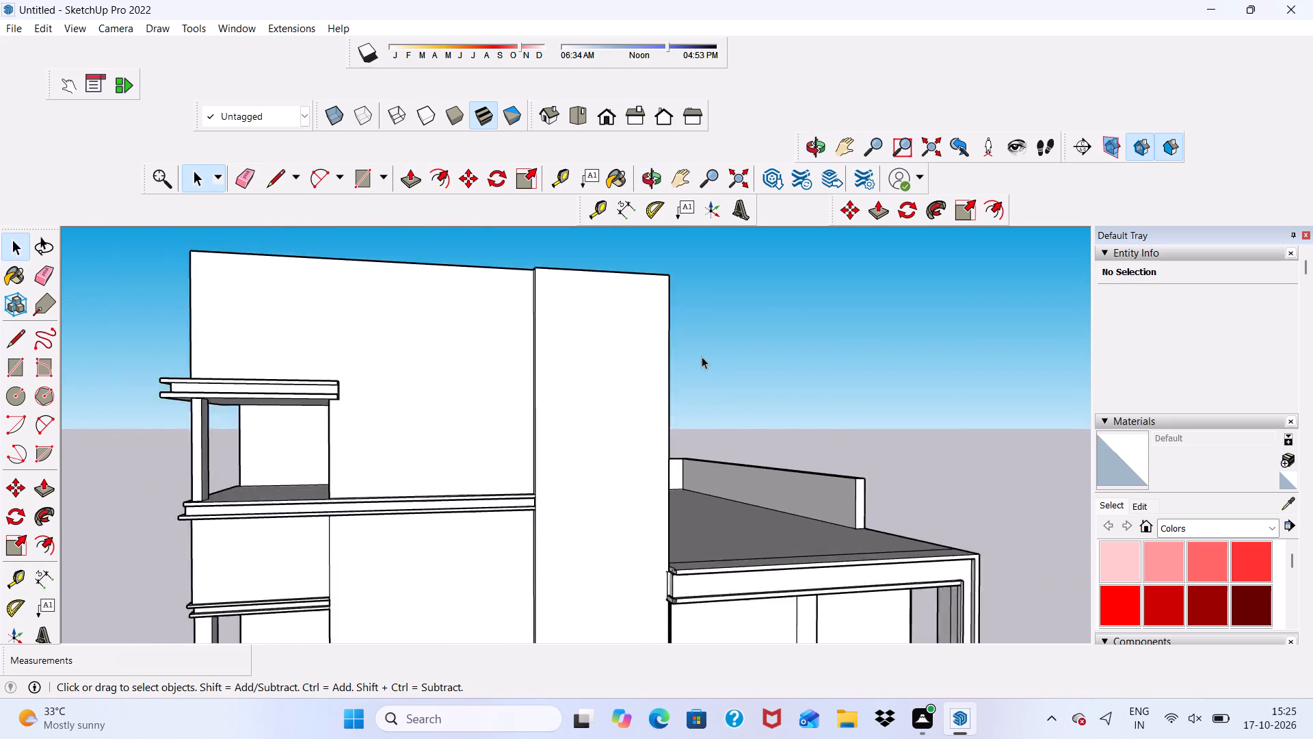
{"action": "scroll", "coordinate": [702, 356], "scroll_direction": "up", "scroll_amount": 3}
{"action": "scroll", "coordinate": [582, 337], "scroll_direction": "up", "scroll_amount": 1}
{"action": "scroll", "coordinate": [581, 337], "scroll_direction": "down", "scroll_amount": 6}
{"action": "middle_click_drag", "start_coordinate": [576, 349], "coordinate": [488, 412]}
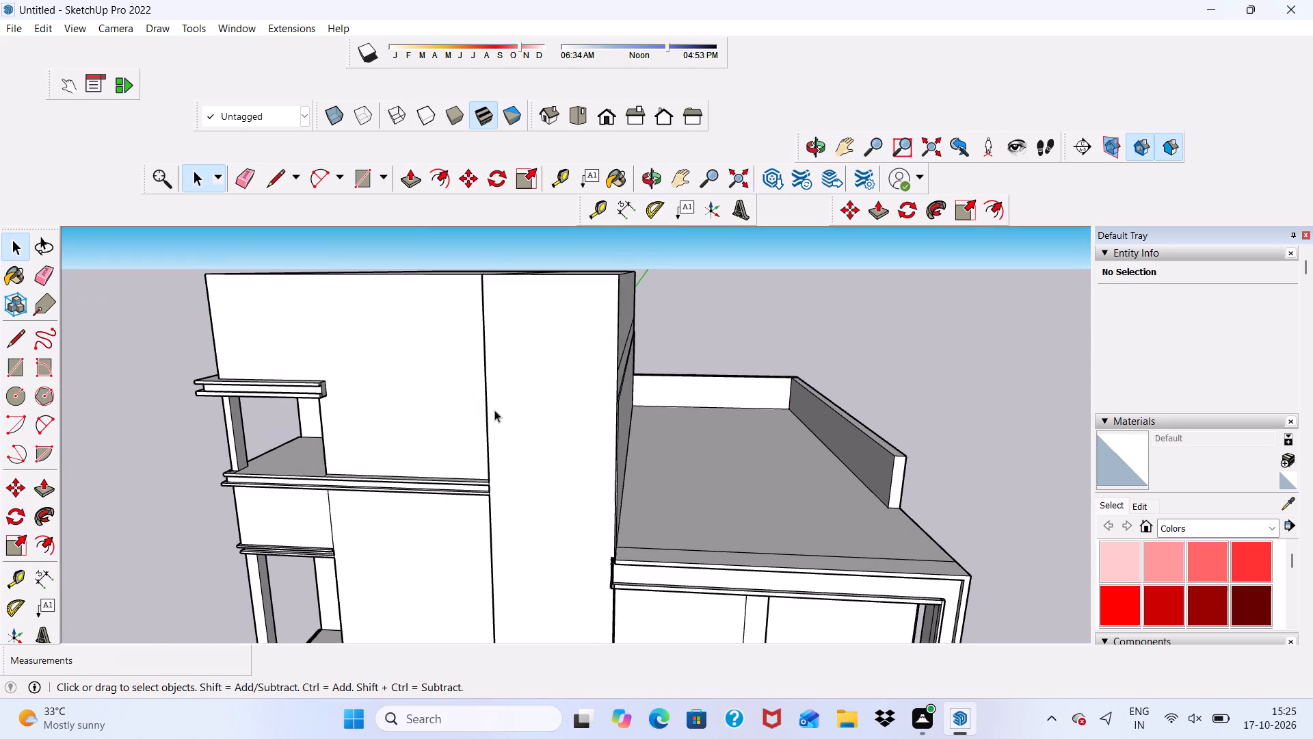
{"action": "scroll", "coordinate": [414, 216], "scroll_direction": "up", "scroll_amount": 1}
Draw a rectangle about 6' 3" high by 4' 8" wide on the upper front face of the tall column.
{"action": "left_click", "coordinate": [357, 177]}
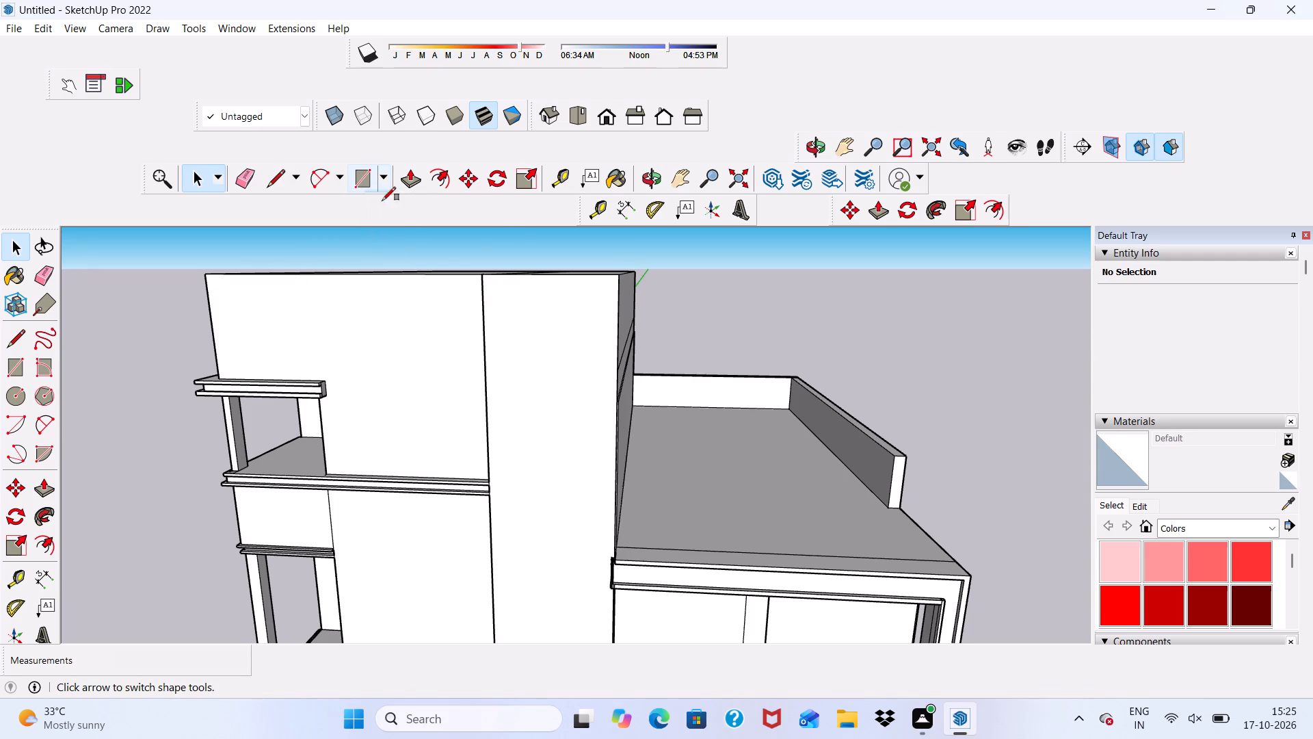
{"action": "scroll", "coordinate": [525, 365], "scroll_direction": "down", "scroll_amount": 1}
{"action": "scroll", "coordinate": [496, 280], "scroll_direction": "down", "scroll_amount": 5}
{"action": "middle_click_drag", "start_coordinate": [510, 337], "coordinate": [525, 352]}
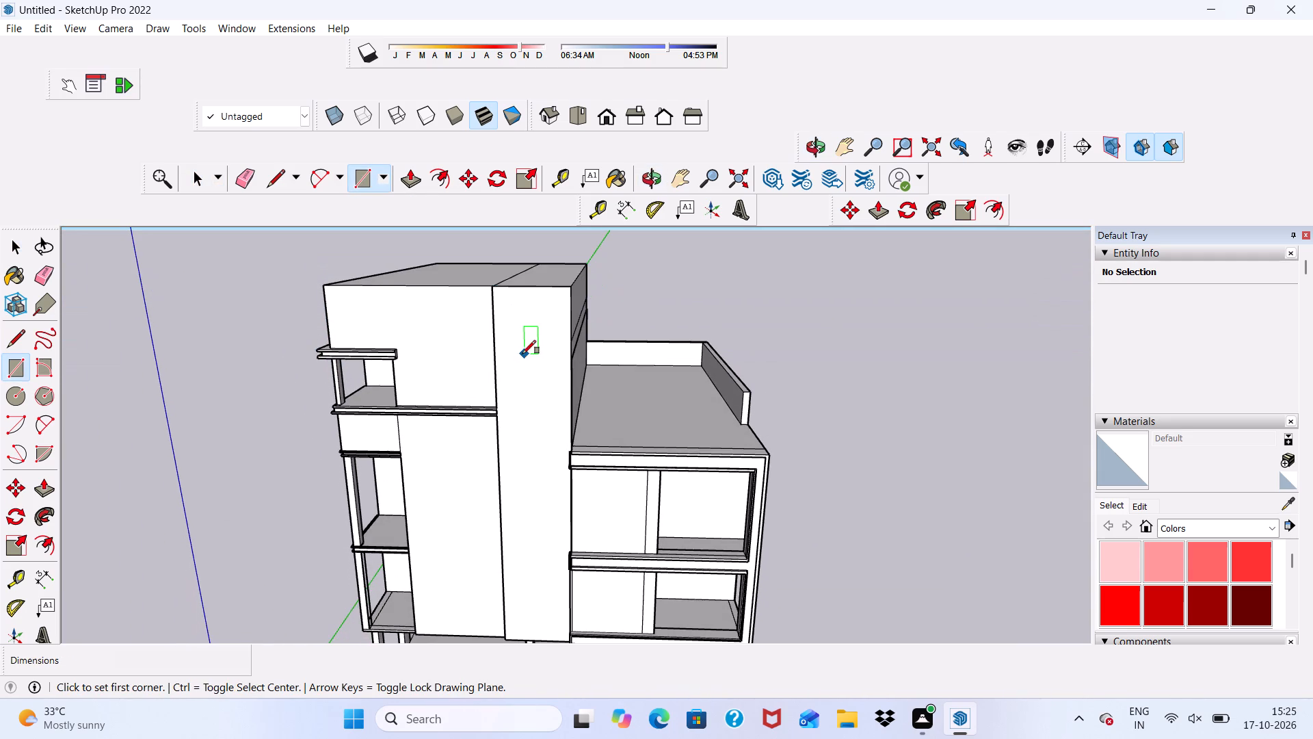
{"action": "scroll", "coordinate": [517, 364], "scroll_direction": "up", "scroll_amount": 2}
{"action": "scroll", "coordinate": [518, 365], "scroll_direction": "down", "scroll_amount": 1}
{"action": "middle_click_drag", "start_coordinate": [522, 366], "coordinate": [522, 357]}
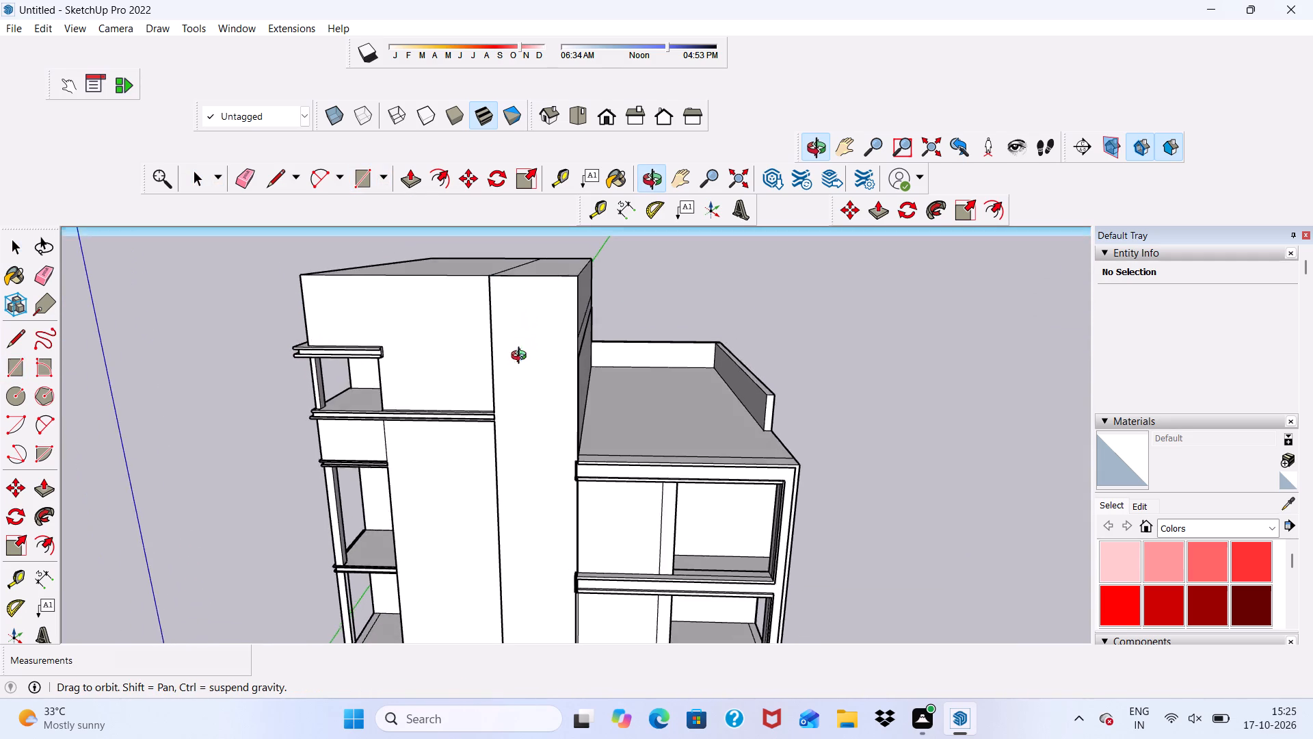
{"action": "middle_click_drag", "start_coordinate": [522, 357], "coordinate": [604, 266]}
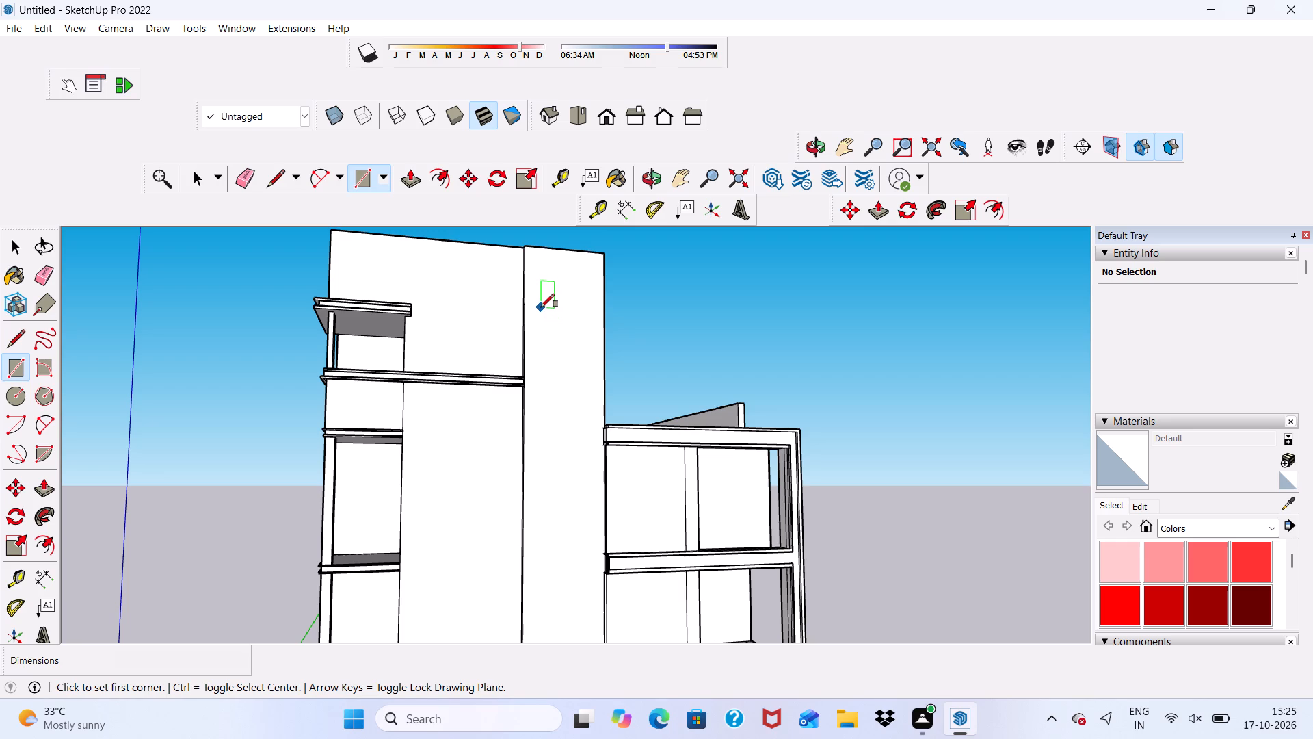
{"action": "left_click", "coordinate": [541, 302]}
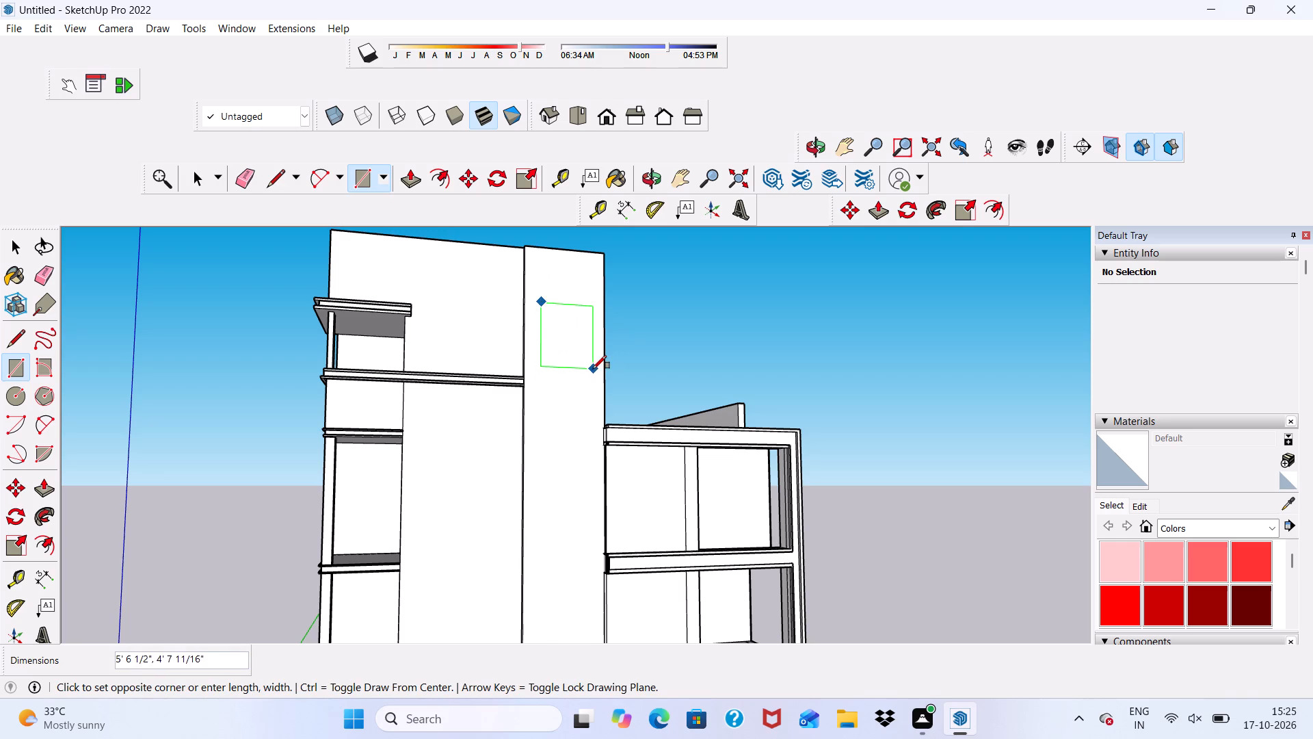
{"action": "left_click", "coordinate": [593, 377]}
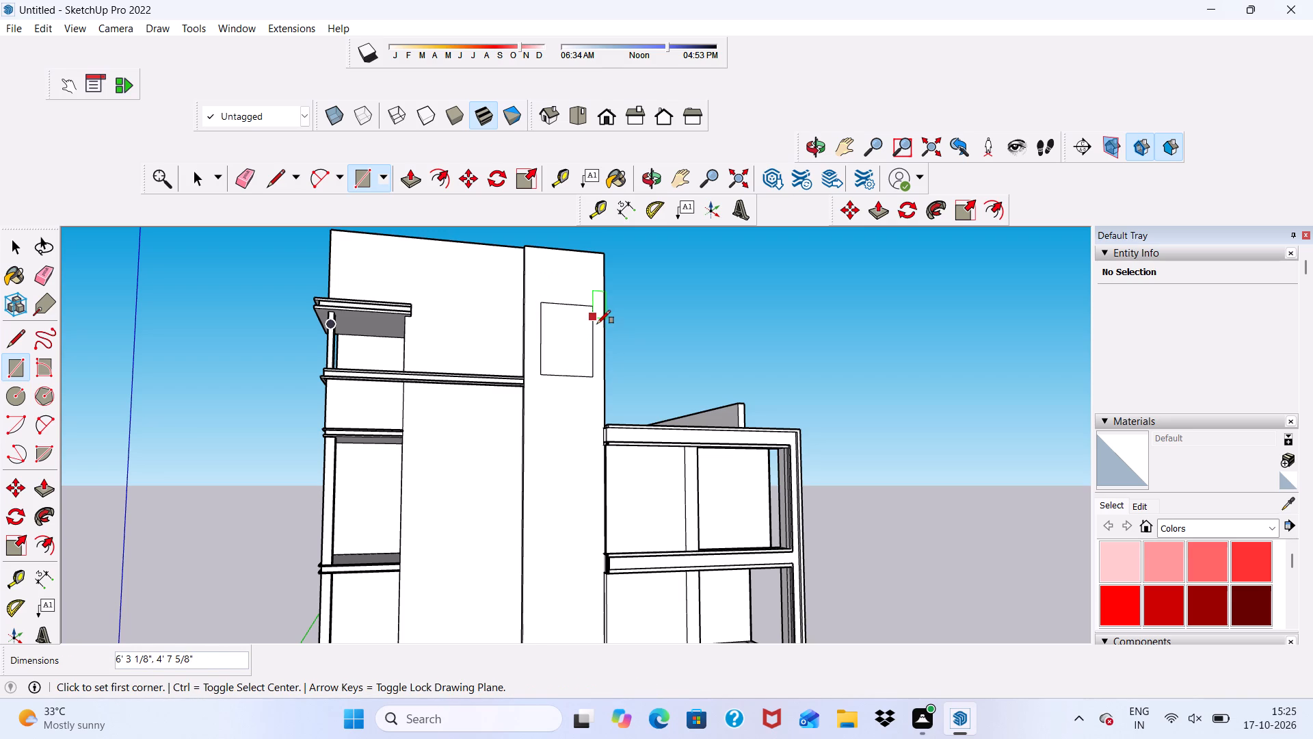
{"action": "key", "text": "space"}
Offset the rectangle's outline inward by about 6" to form a window frame border.
{"action": "scroll", "coordinate": [611, 363], "scroll_direction": "up", "scroll_amount": 5}
{"action": "left_click", "coordinate": [518, 328]}
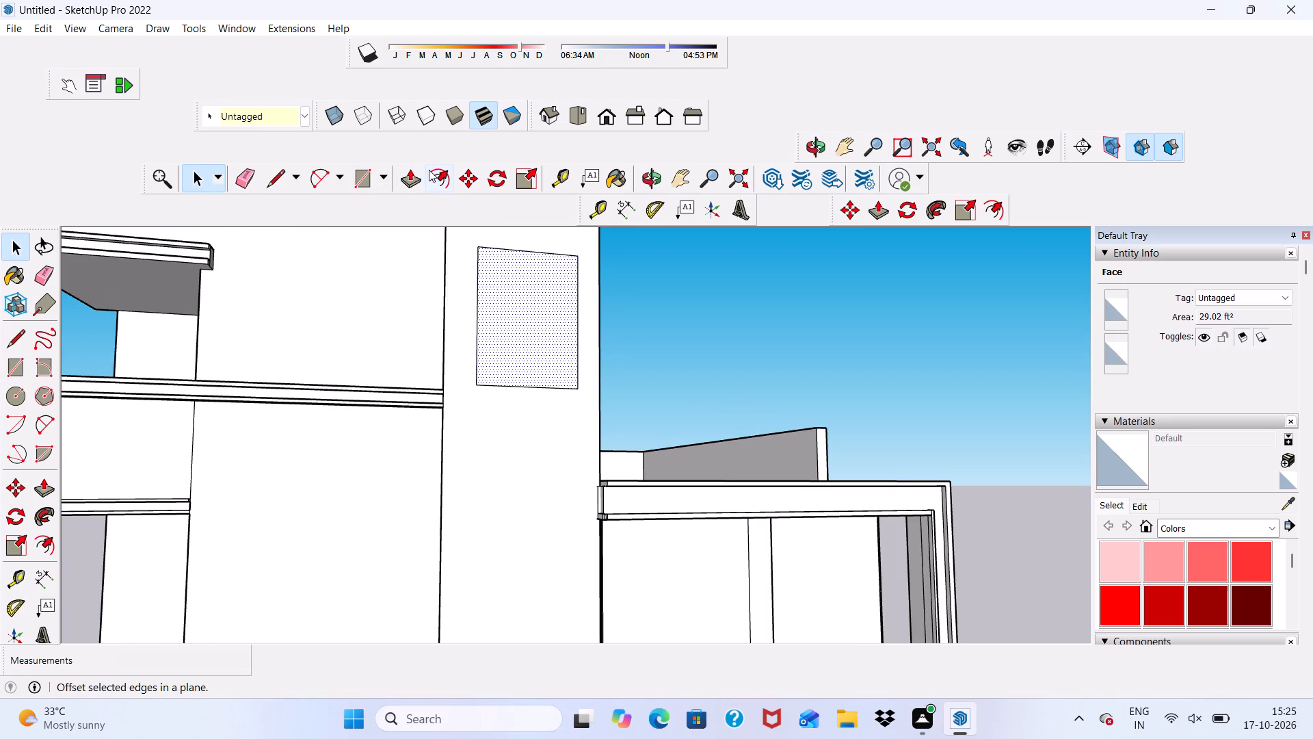
{"action": "left_click", "coordinate": [442, 172]}
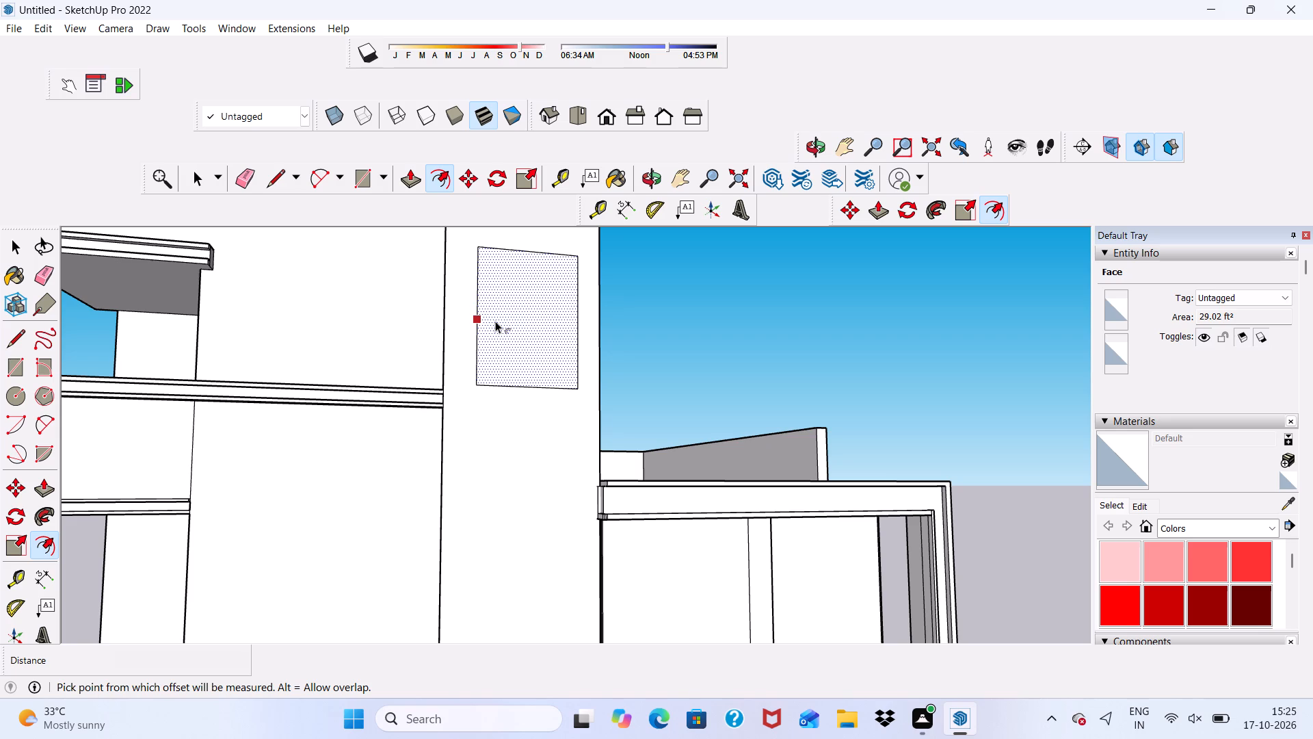
{"action": "left_click", "coordinate": [495, 321]}
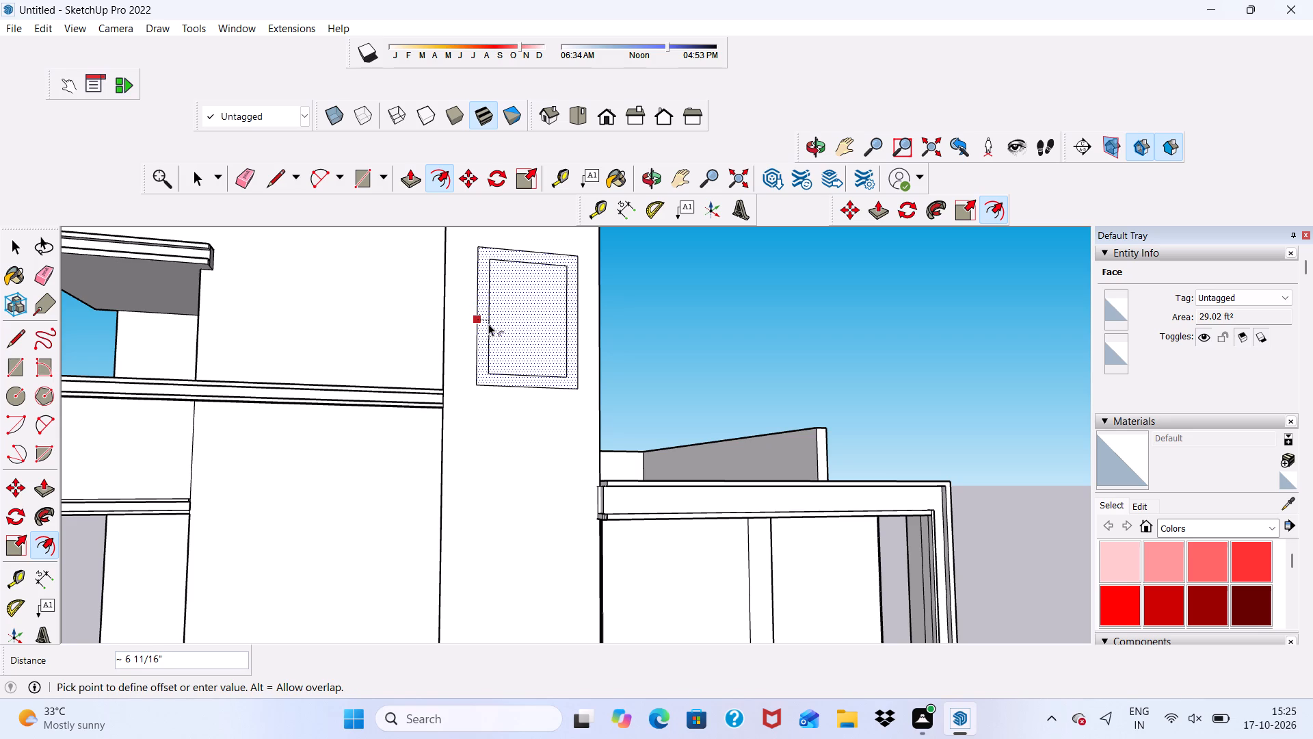
{"action": "left_click", "coordinate": [488, 324]}
{"action": "key", "text": "space"}
{"action": "left_click", "coordinate": [668, 287]}
Pull the window frame border out 6" from the column face.
{"action": "scroll", "coordinate": [548, 286], "scroll_direction": "down", "scroll_amount": 1}
{"action": "middle_click_drag", "start_coordinate": [548, 286], "coordinate": [516, 329]}
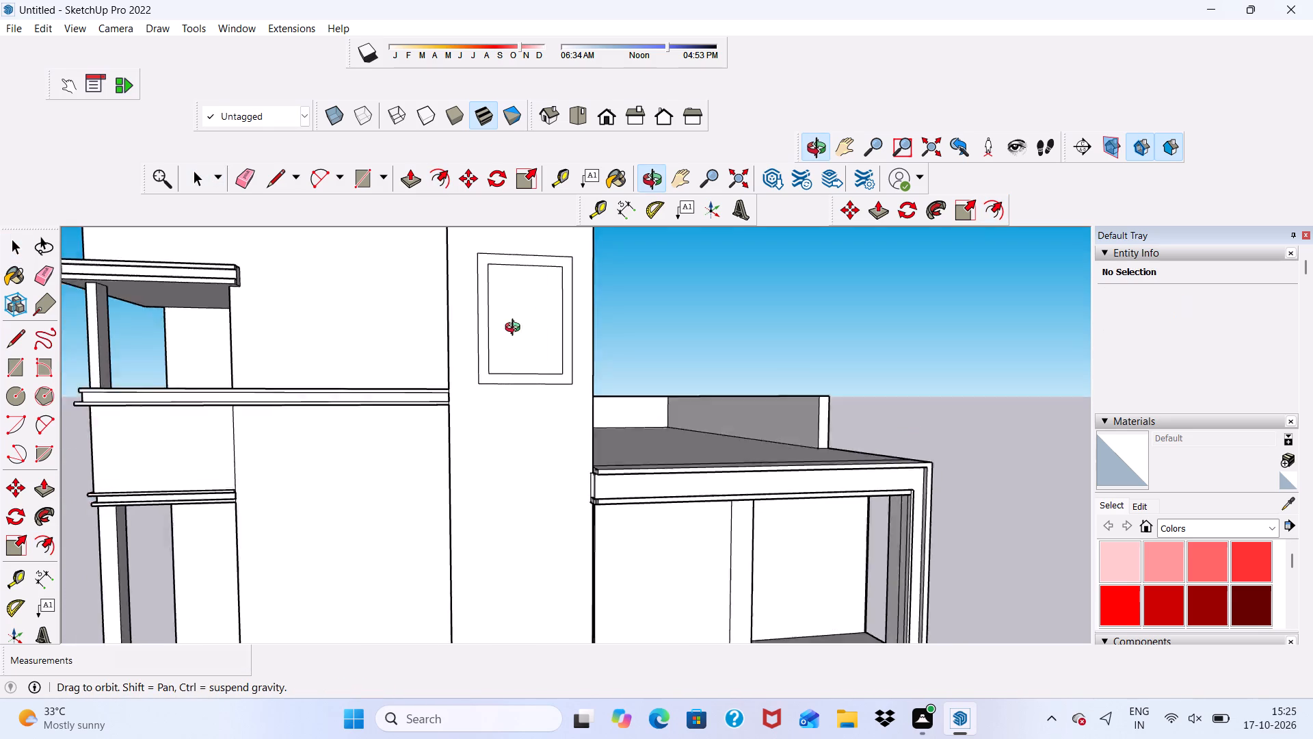
{"action": "middle_click_drag", "start_coordinate": [516, 329], "coordinate": [487, 335]}
{"action": "scroll", "coordinate": [481, 335], "scroll_direction": "up", "scroll_amount": 5}
{"action": "left_click", "coordinate": [475, 305]}
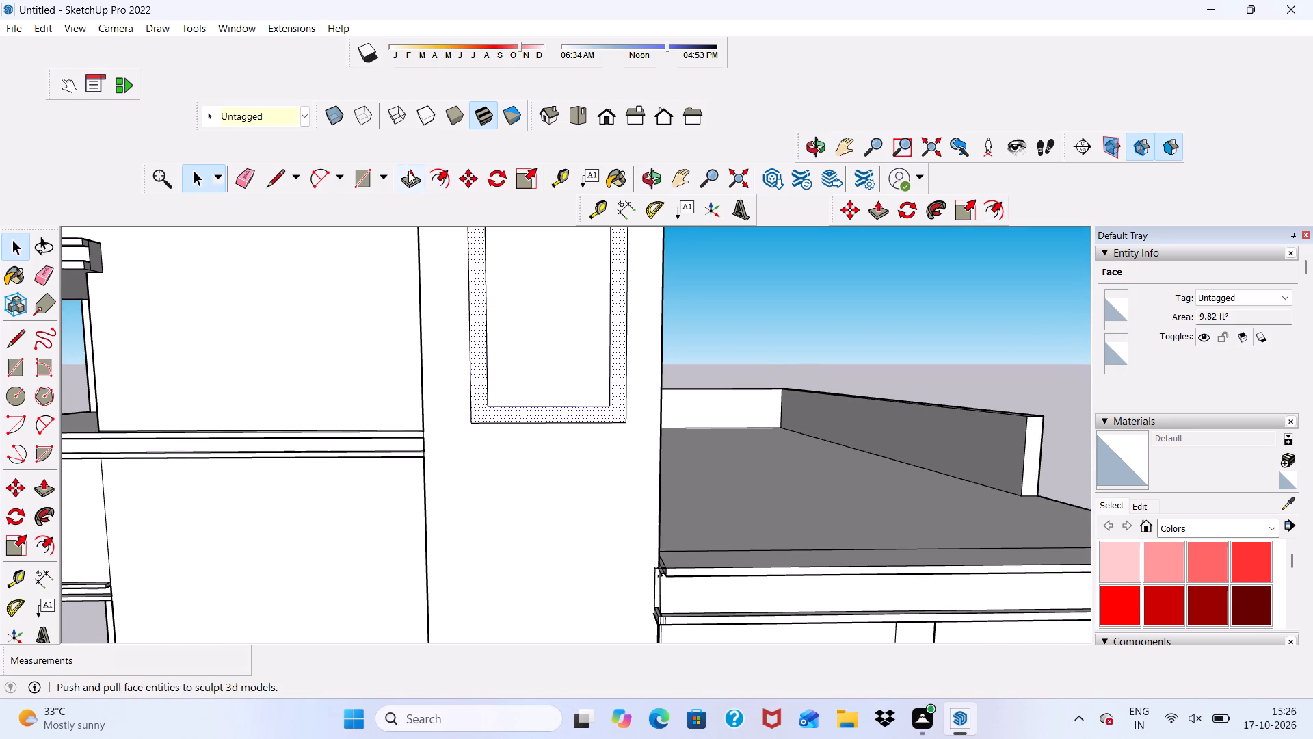
{"action": "left_click", "coordinate": [408, 171]}
{"action": "left_click", "coordinate": [479, 355]}
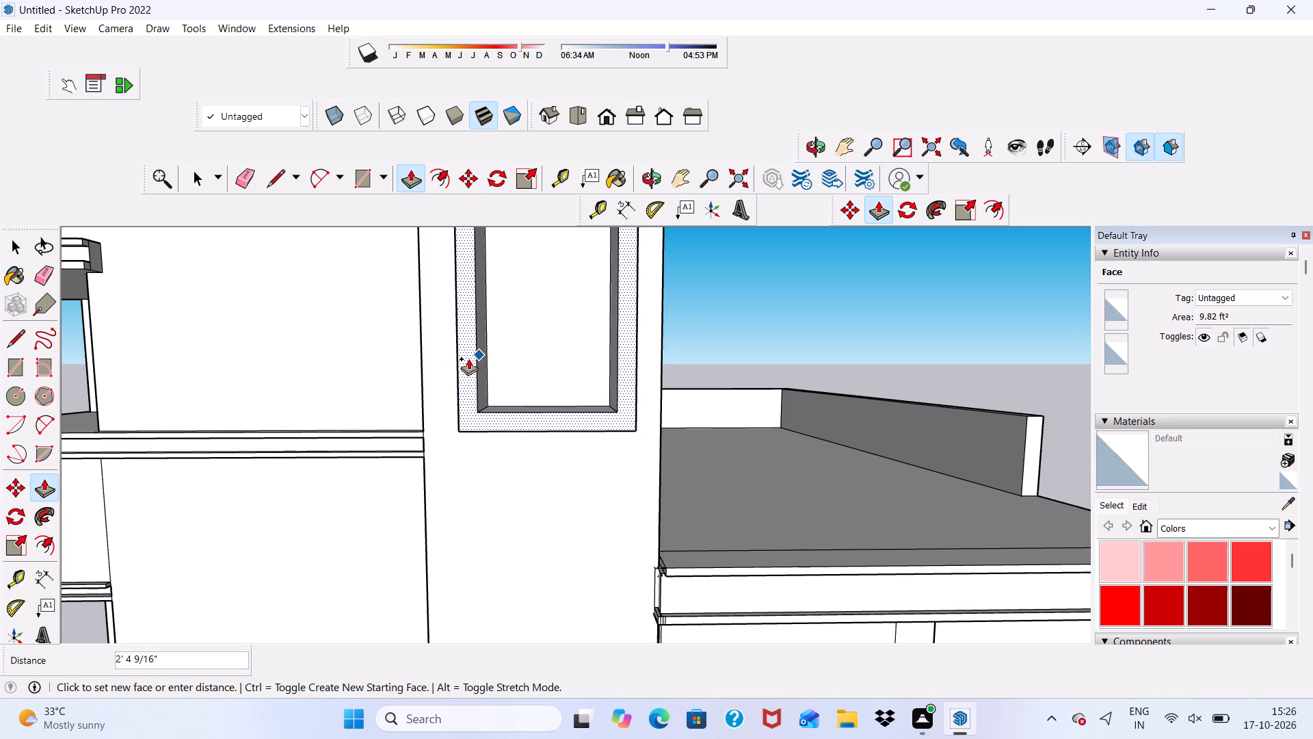
{"action": "type", "text": "6\""}
{"action": "key", "text": "Return"}
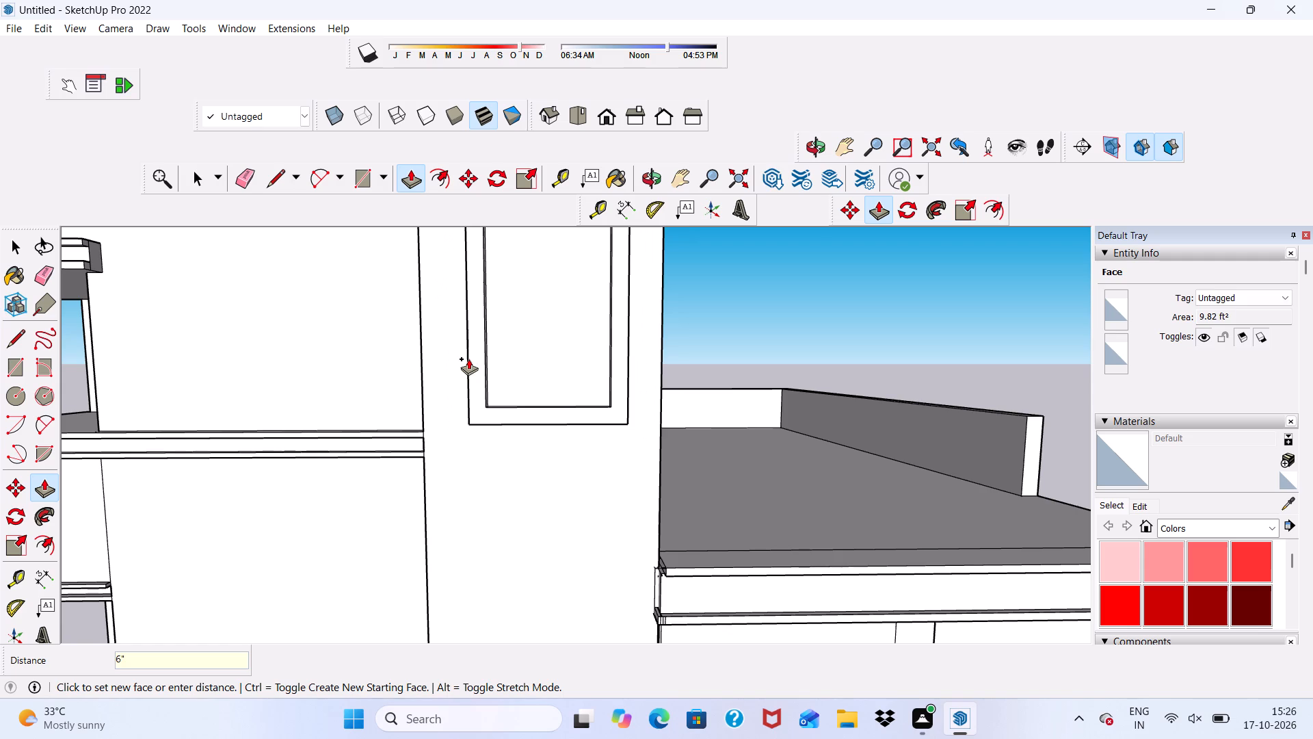
{"action": "scroll", "coordinate": [518, 343], "scroll_direction": "down", "scroll_amount": 9}
{"action": "middle_click_drag", "start_coordinate": [486, 303], "coordinate": [661, 329]}
{"action": "scroll", "coordinate": [660, 328], "scroll_direction": "down", "scroll_amount": 1}
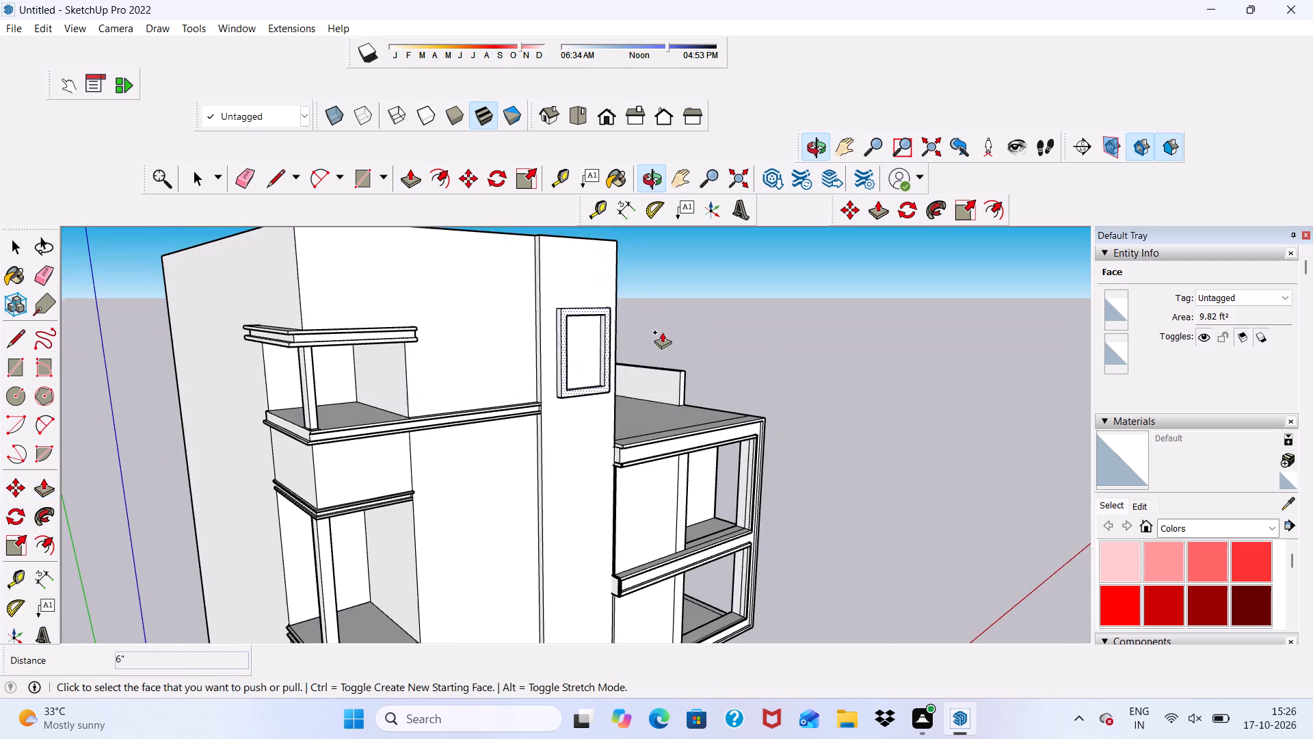
{"action": "key", "text": "space"}
Draw a narrow vertical rectangle about 6' 3" by 3" on the column face alongside the window frame's outer side.
{"action": "scroll", "coordinate": [559, 305], "scroll_direction": "up", "scroll_amount": 5}
{"action": "scroll", "coordinate": [586, 354], "scroll_direction": "up", "scroll_amount": 5}
{"action": "scroll", "coordinate": [527, 317], "scroll_direction": "down", "scroll_amount": 1}
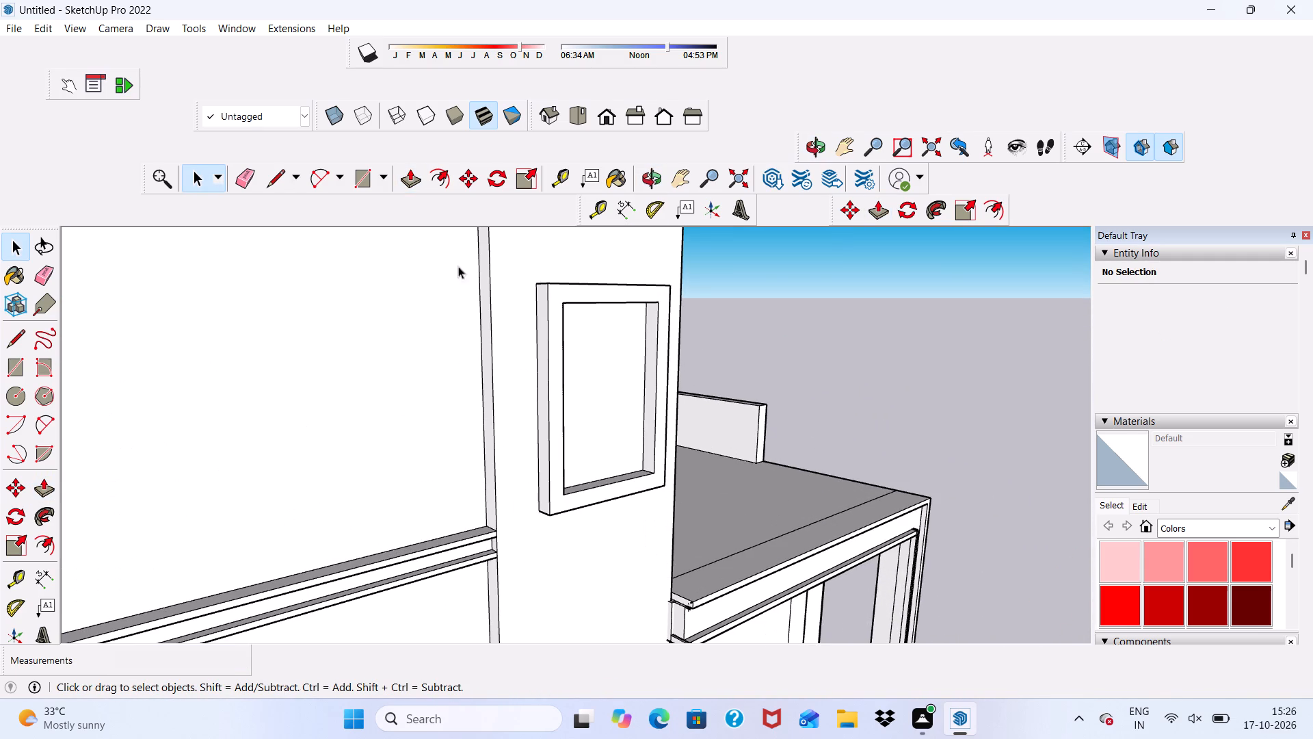
{"action": "left_click", "coordinate": [362, 172]}
{"action": "scroll", "coordinate": [555, 290], "scroll_direction": "up", "scroll_amount": 5}
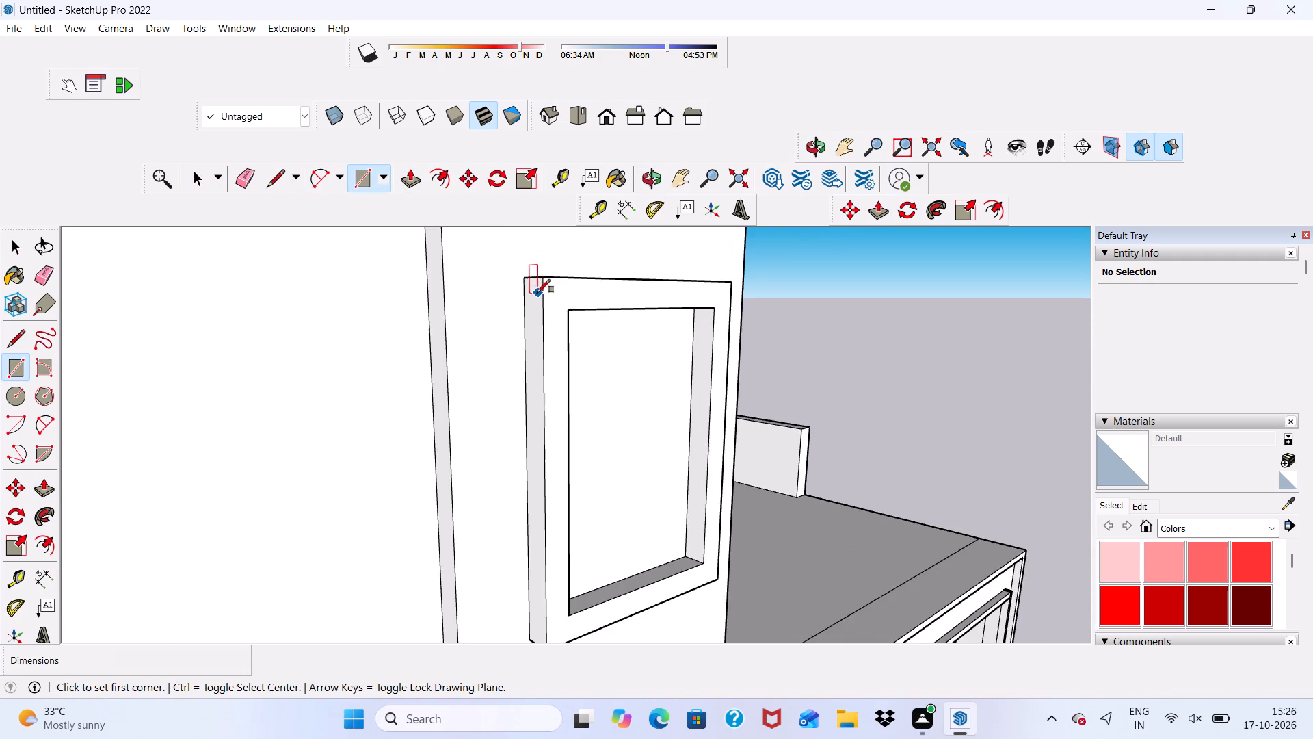
{"action": "scroll", "coordinate": [536, 292], "scroll_direction": "up", "scroll_amount": 5}
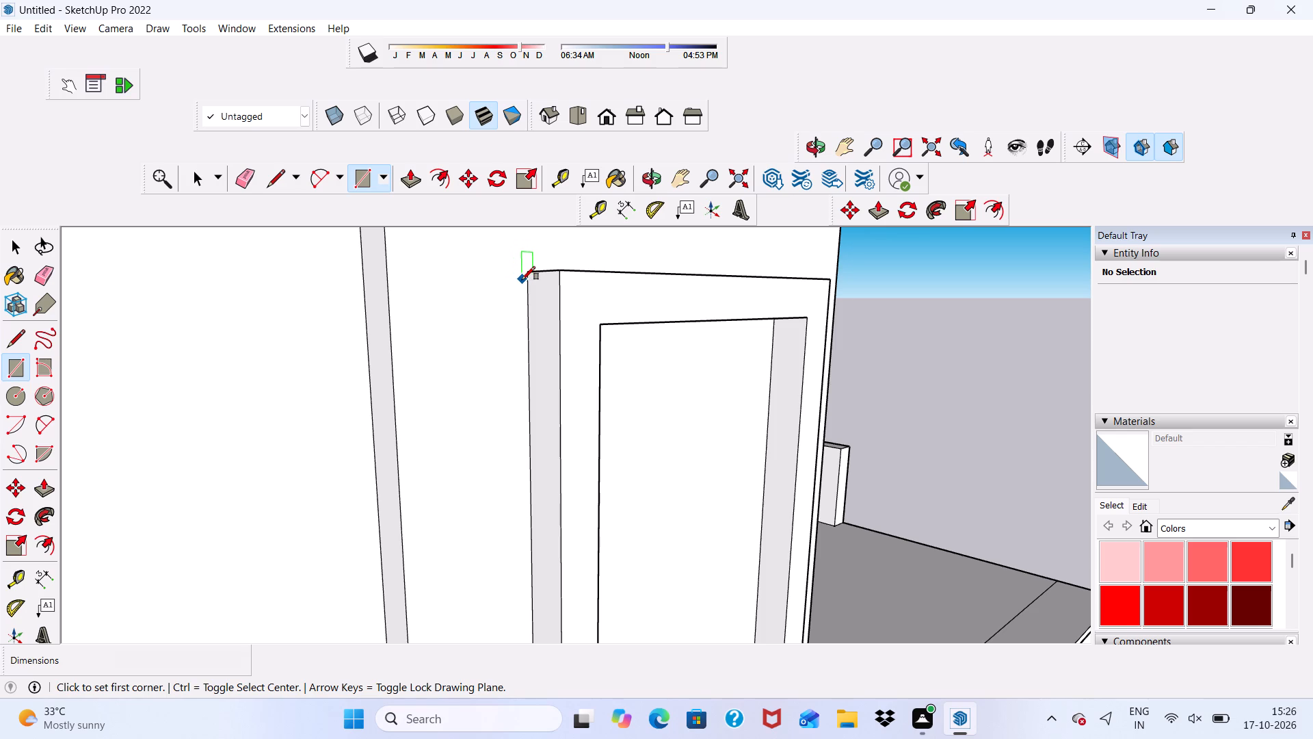
{"action": "left_click", "coordinate": [522, 280]}
{"action": "scroll", "coordinate": [499, 339], "scroll_direction": "down", "scroll_amount": 10}
{"action": "scroll", "coordinate": [509, 393], "scroll_direction": "up", "scroll_amount": 6}
{"action": "scroll", "coordinate": [468, 407], "scroll_direction": "down", "scroll_amount": 2}
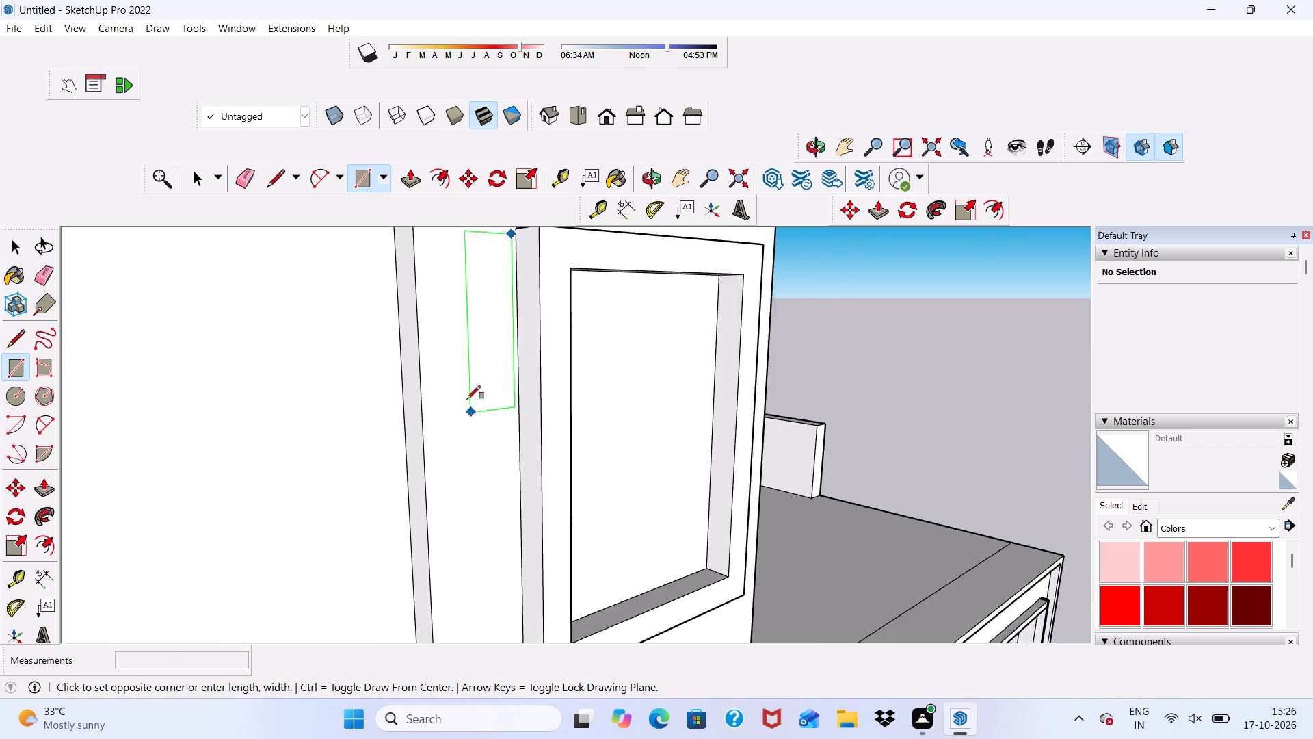
{"action": "scroll", "coordinate": [467, 399], "scroll_direction": "down", "scroll_amount": 4}
{"action": "scroll", "coordinate": [493, 536], "scroll_direction": "up", "scroll_amount": 5}
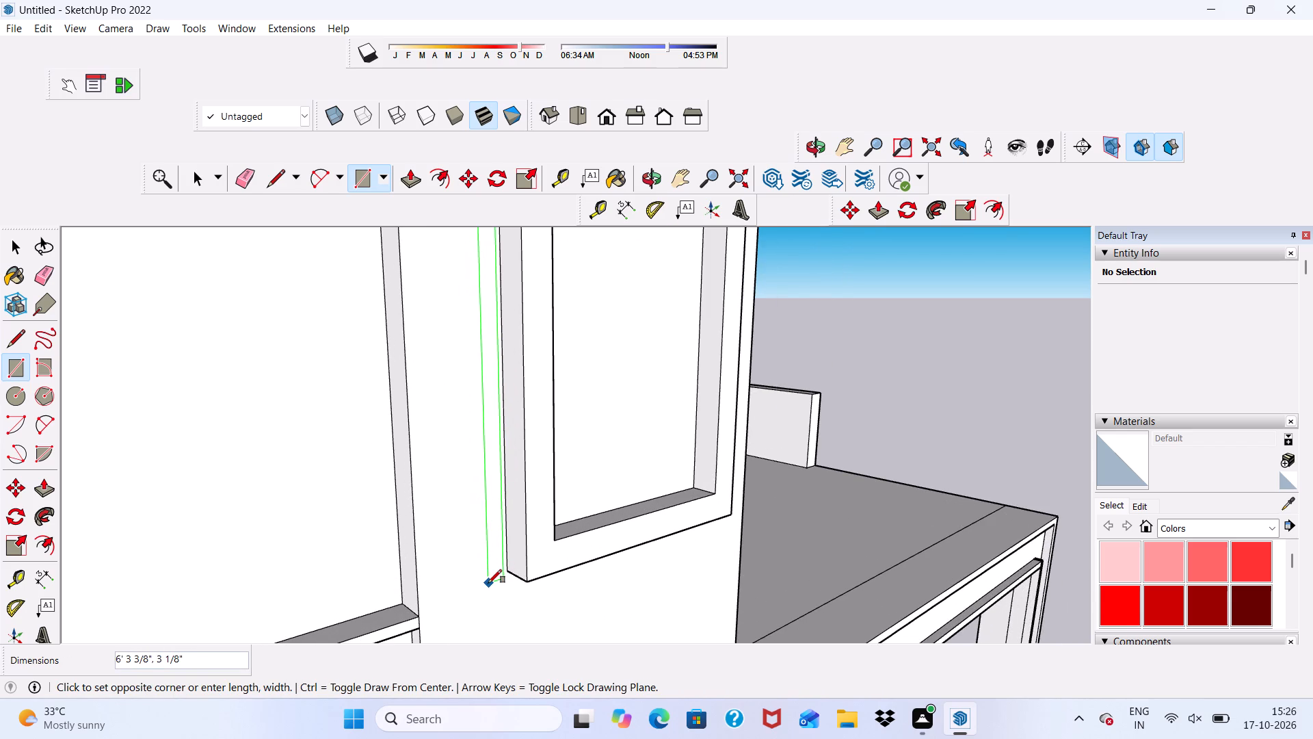
{"action": "left_click", "coordinate": [488, 583]}
{"action": "key", "text": "space"}
Pull the narrow strip beside the window frame out 9" from the column face.
{"action": "left_click", "coordinate": [491, 498]}
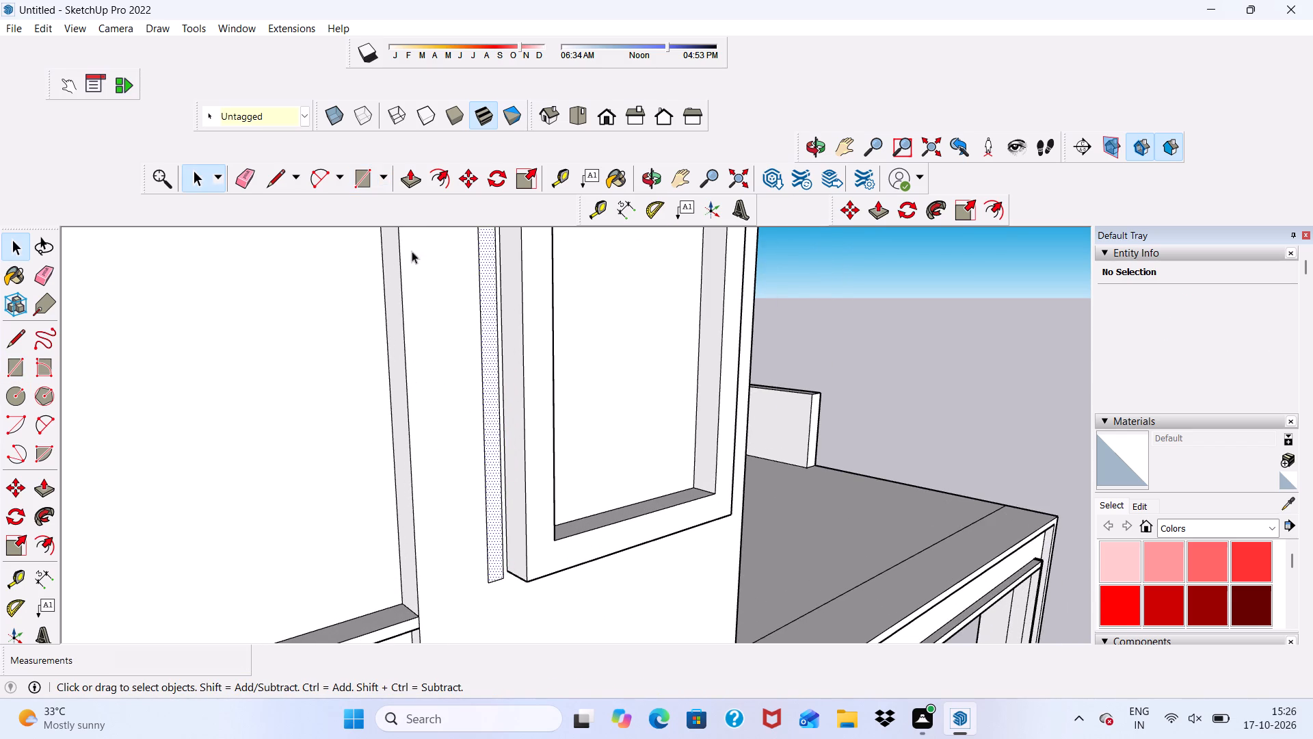
{"action": "left_click", "coordinate": [412, 179]}
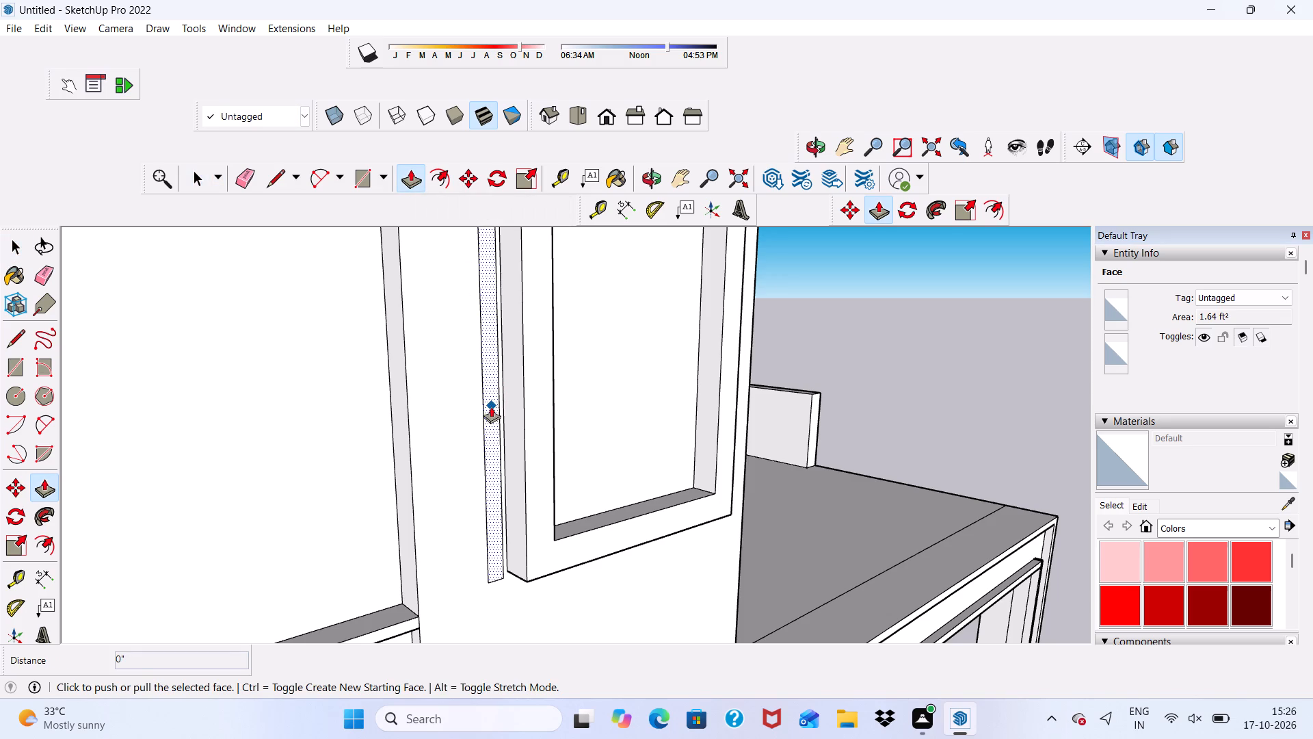
{"action": "left_click", "coordinate": [491, 406]}
{"action": "scroll", "coordinate": [523, 460], "scroll_direction": "down", "scroll_amount": 1}
{"action": "middle_click_drag", "start_coordinate": [523, 460], "coordinate": [306, 463]}
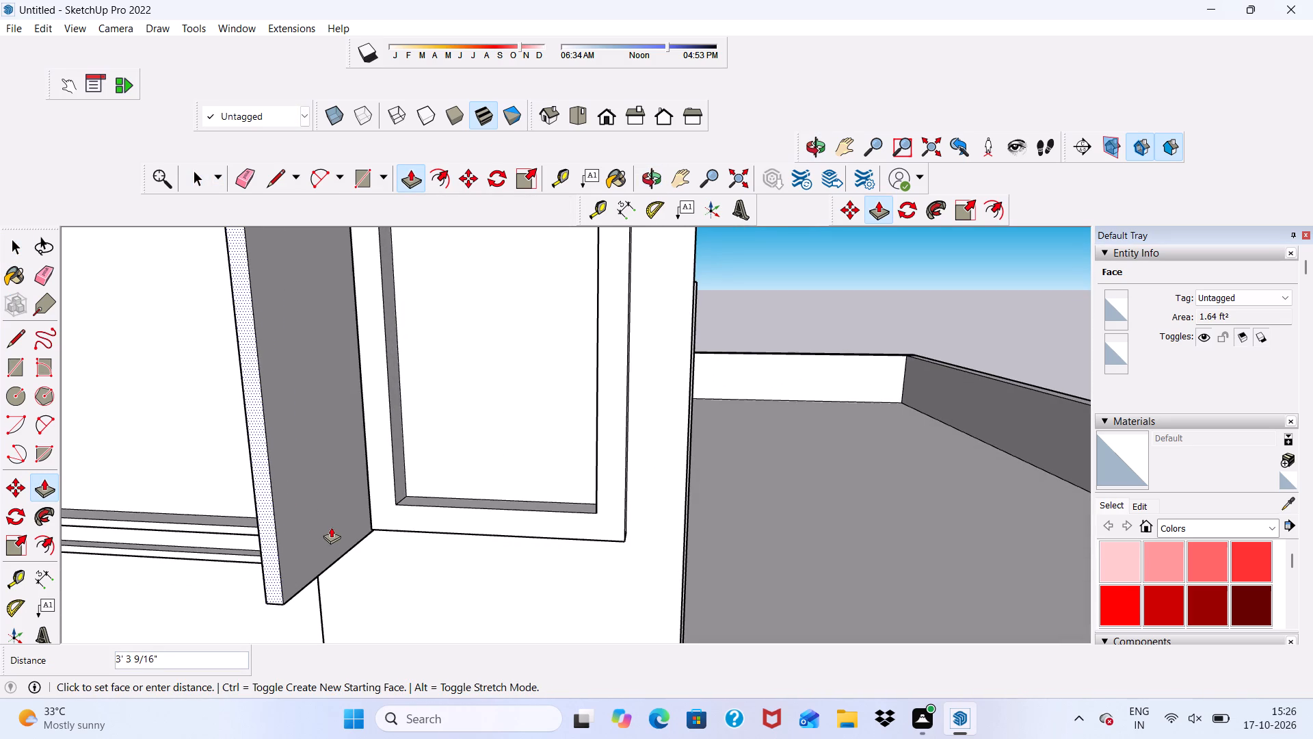
{"action": "key", "text": "9"}
{"action": "key", "text": "shift+quotedbl"}
{"action": "key", "text": "Return"}
{"action": "scroll", "coordinate": [341, 511], "scroll_direction": "up", "scroll_amount": 3}
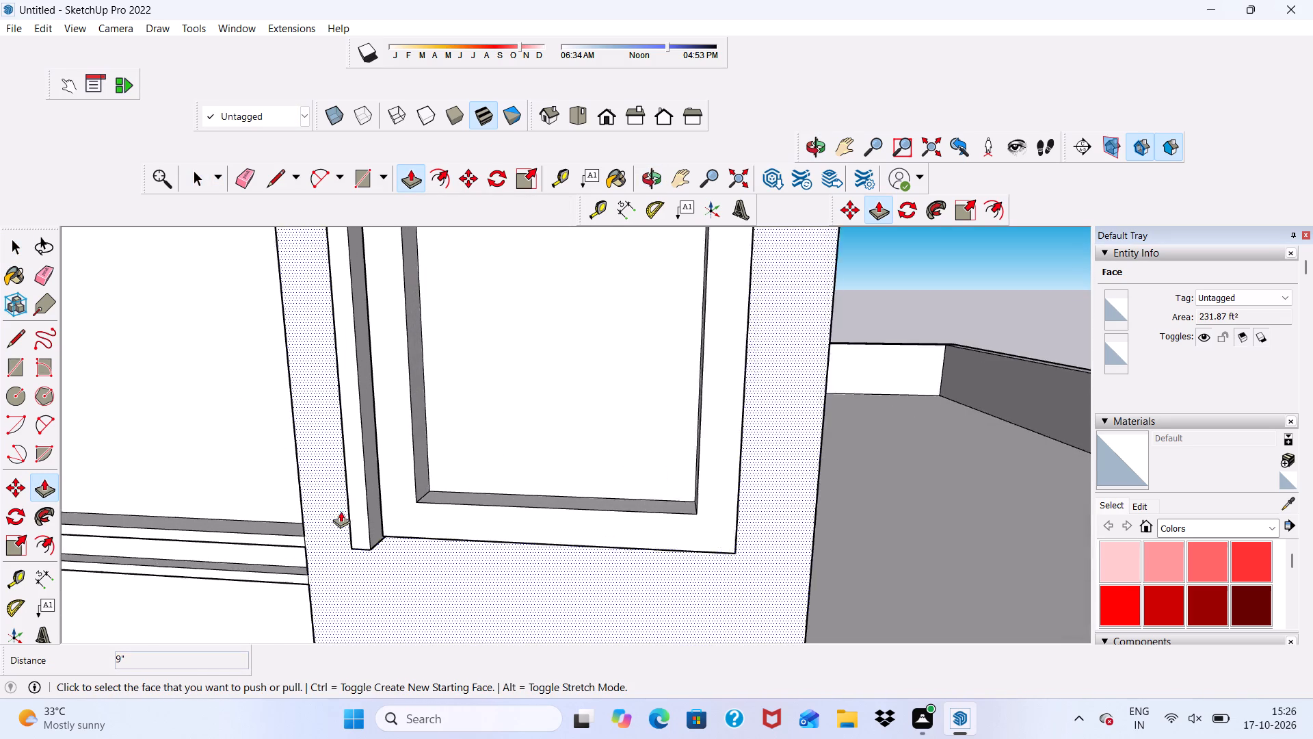
Extend the side strip's bottom end downward about 3 5/8" past the window frame's lower edge.
{"action": "scroll", "coordinate": [373, 510], "scroll_direction": "down", "scroll_amount": 7}
{"action": "middle_click_drag", "start_coordinate": [414, 530], "coordinate": [410, 356]}
{"action": "scroll", "coordinate": [363, 354], "scroll_direction": "up", "scroll_amount": 9}
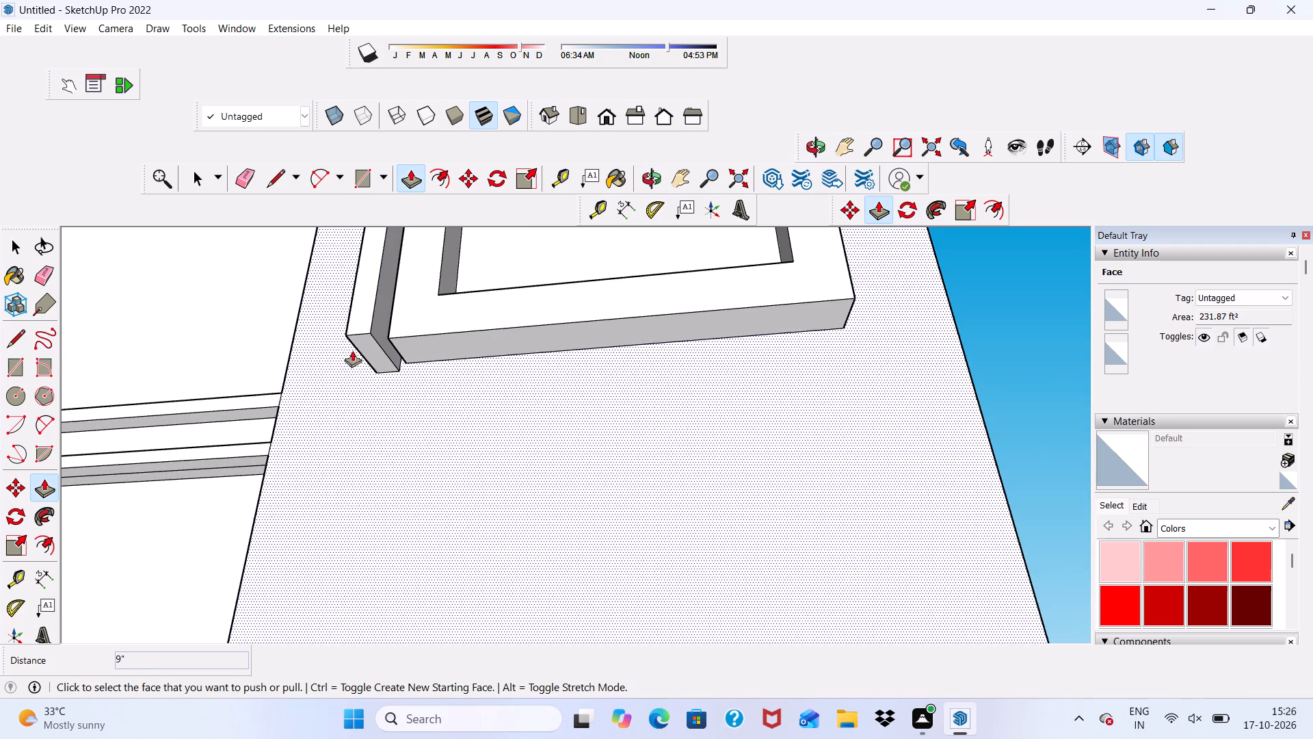
{"action": "left_click", "coordinate": [369, 347]}
{"action": "left_click", "coordinate": [382, 375]}
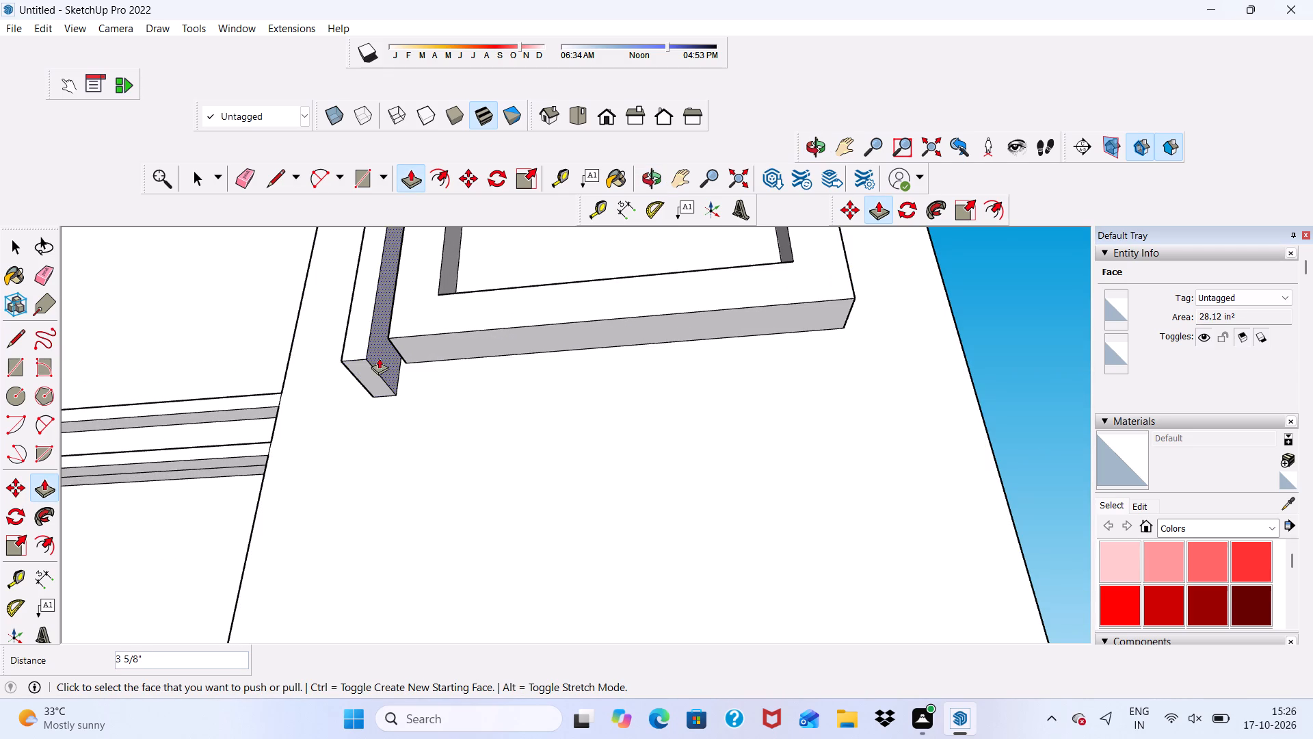
{"action": "key", "text": "space"}
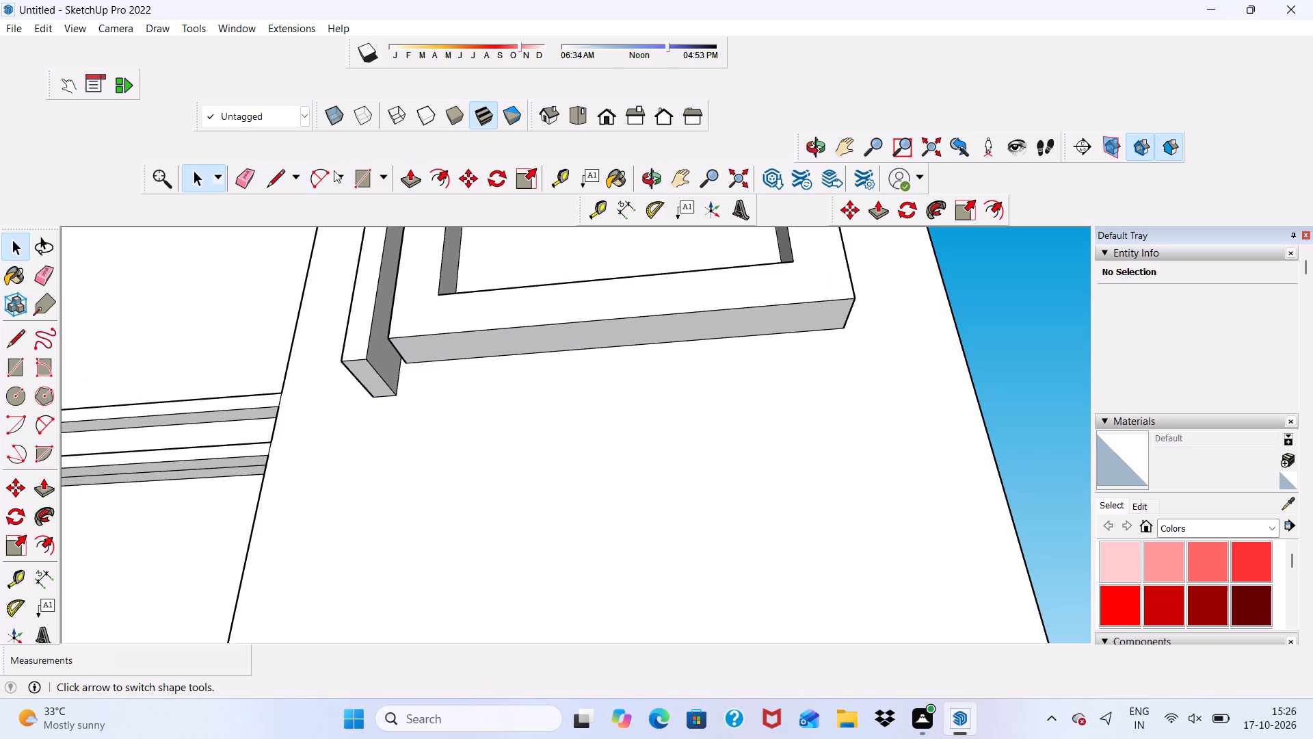
Draw a 9" line across the side strip's inner face just below the window frame, splitting off its lower end.
{"action": "left_click", "coordinate": [265, 180]}
{"action": "scroll", "coordinate": [358, 322], "scroll_direction": "up", "scroll_amount": 3}
{"action": "left_click", "coordinate": [376, 348]}
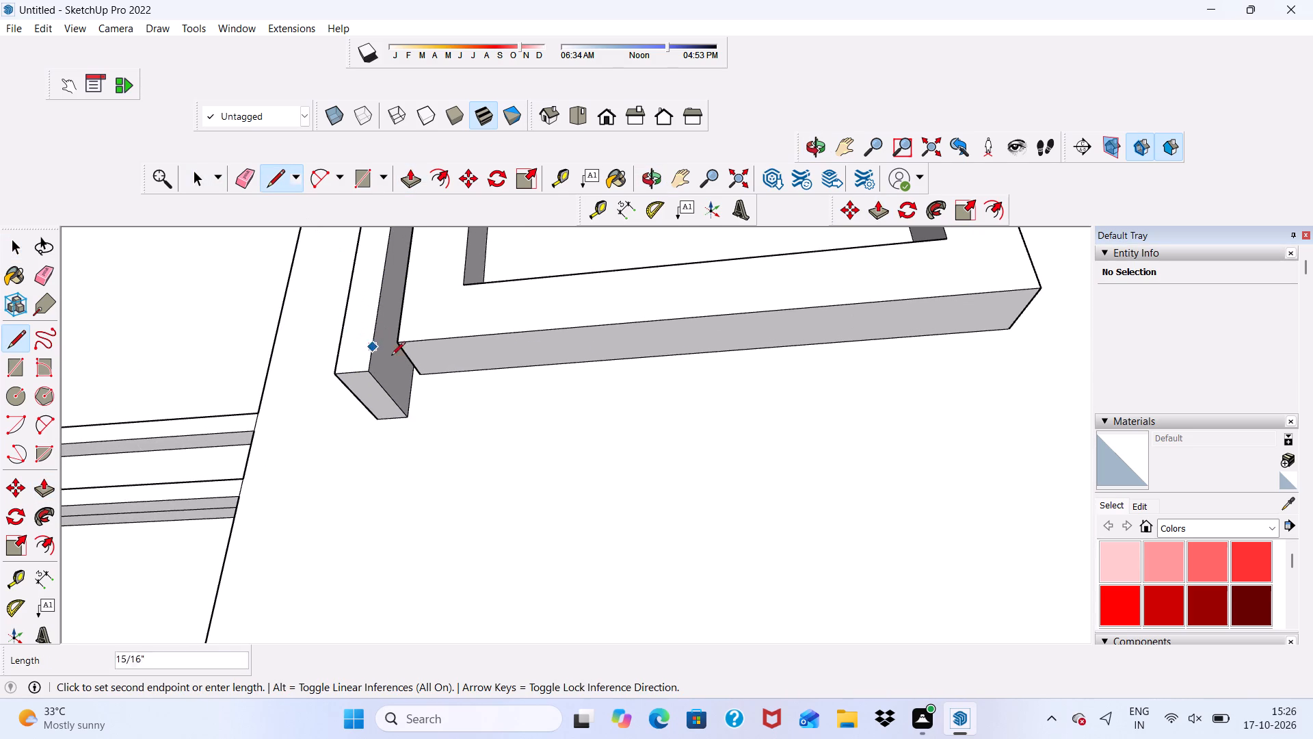
{"action": "scroll", "coordinate": [411, 382], "scroll_direction": "up", "scroll_amount": 8}
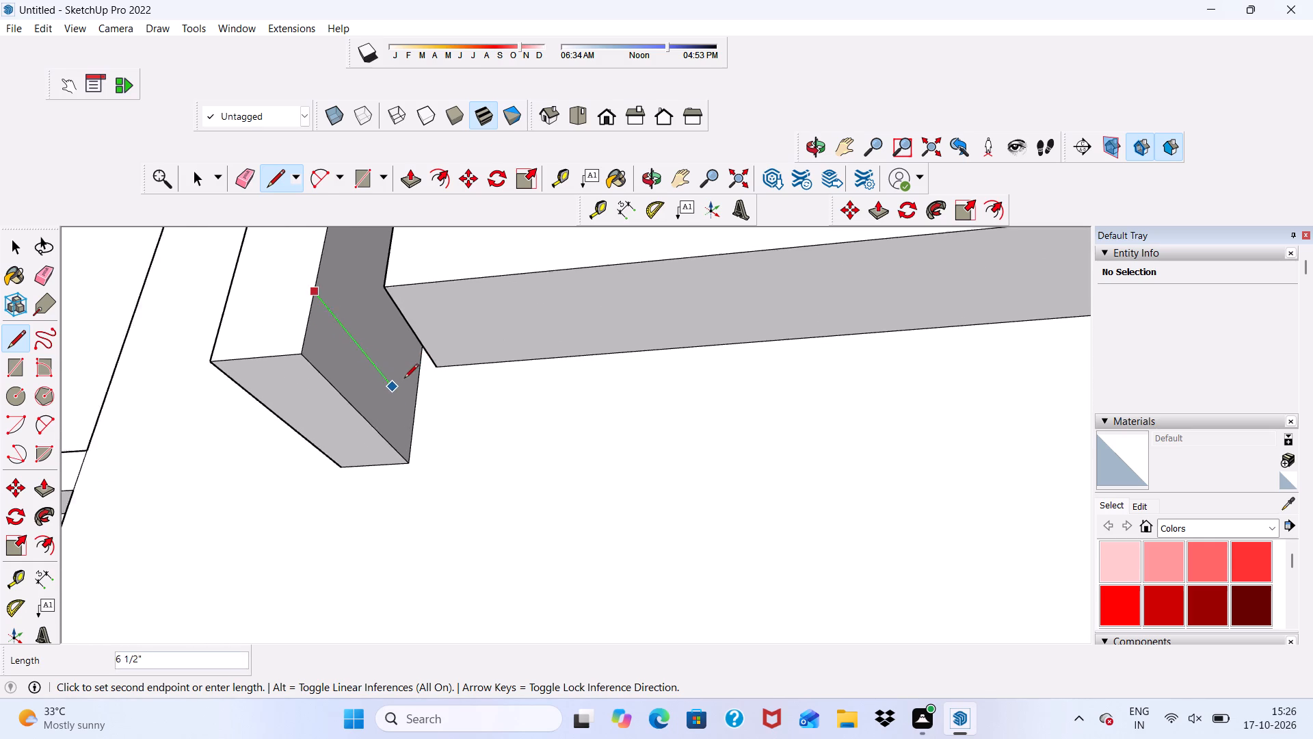
{"action": "scroll", "coordinate": [404, 379], "scroll_direction": "up", "scroll_amount": 2}
{"action": "left_click", "coordinate": [417, 419]}
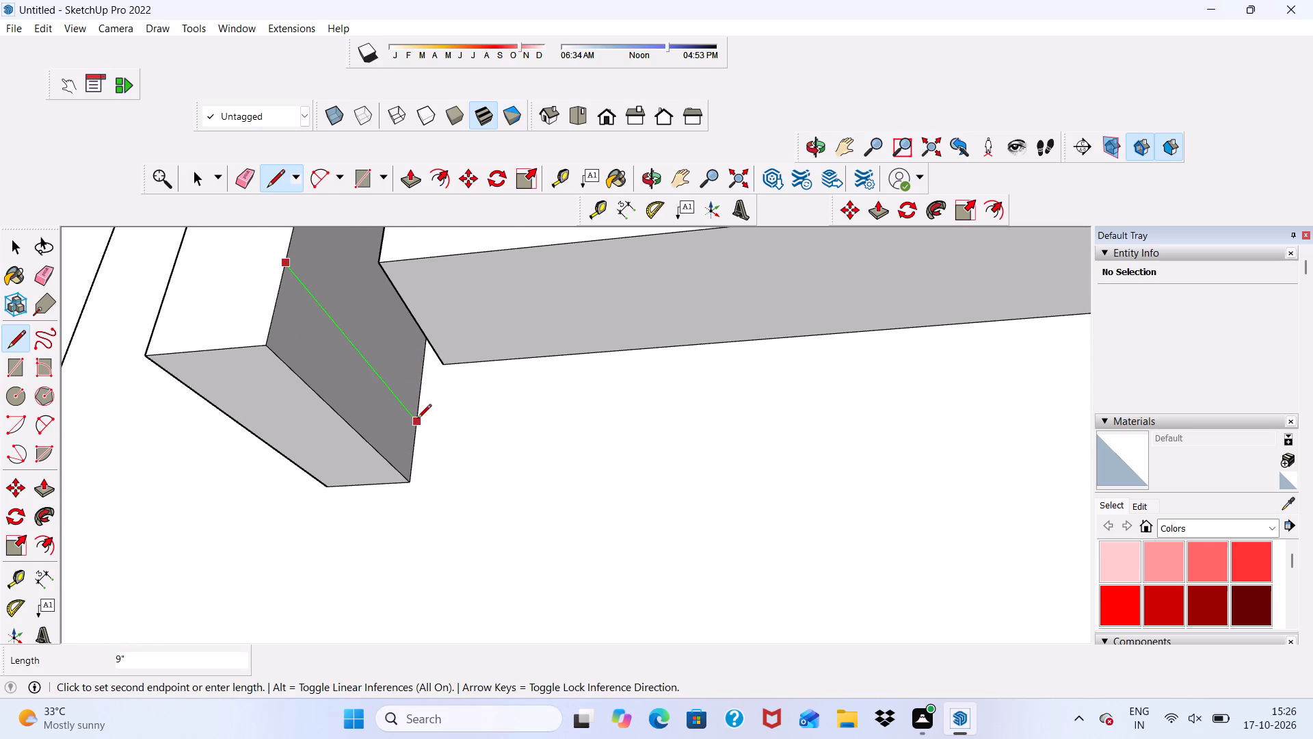
{"action": "key", "text": "space"}
Pull the split-off lower face about 5' 2 13/16" beneath the window frame to form a bottom strip past its far side.
{"action": "left_click", "coordinate": [378, 399]}
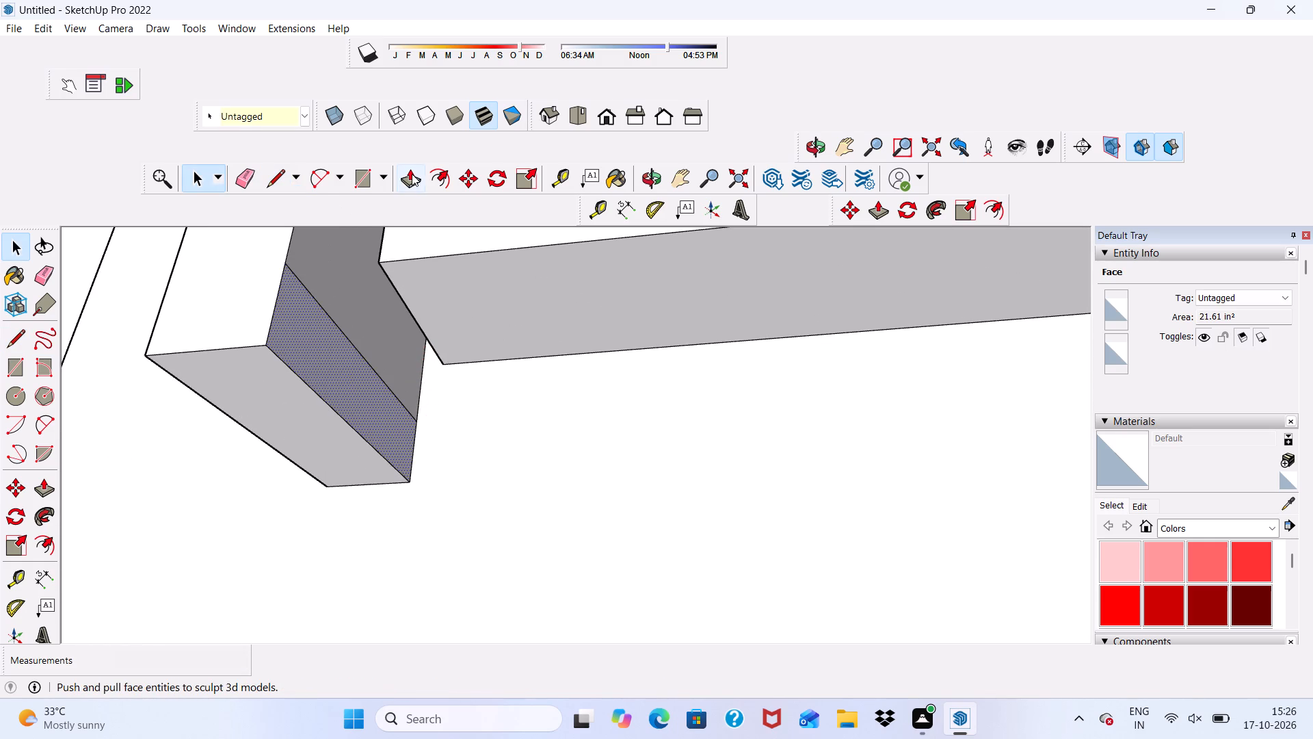
{"action": "left_click", "coordinate": [412, 174]}
{"action": "left_click", "coordinate": [311, 341]}
{"action": "scroll", "coordinate": [451, 391], "scroll_direction": "down", "scroll_amount": 15}
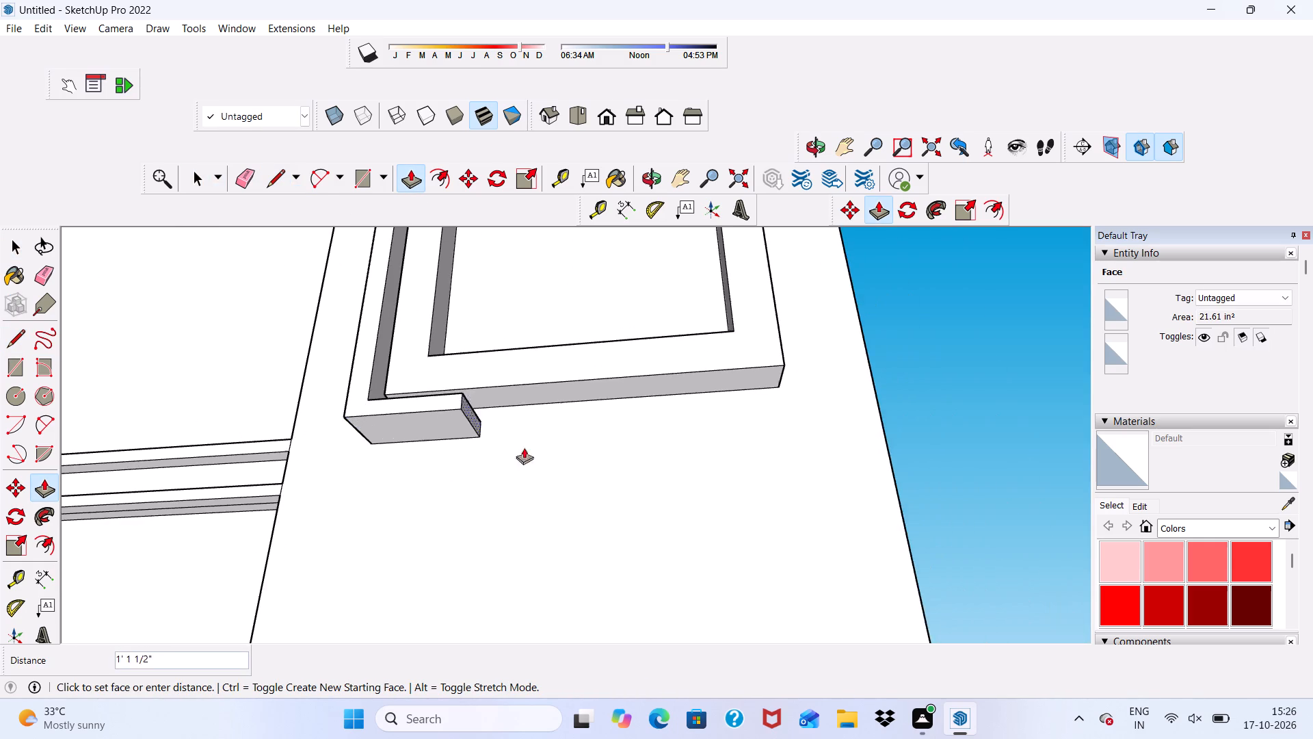
{"action": "scroll", "coordinate": [524, 448], "scroll_direction": "down", "scroll_amount": 6}
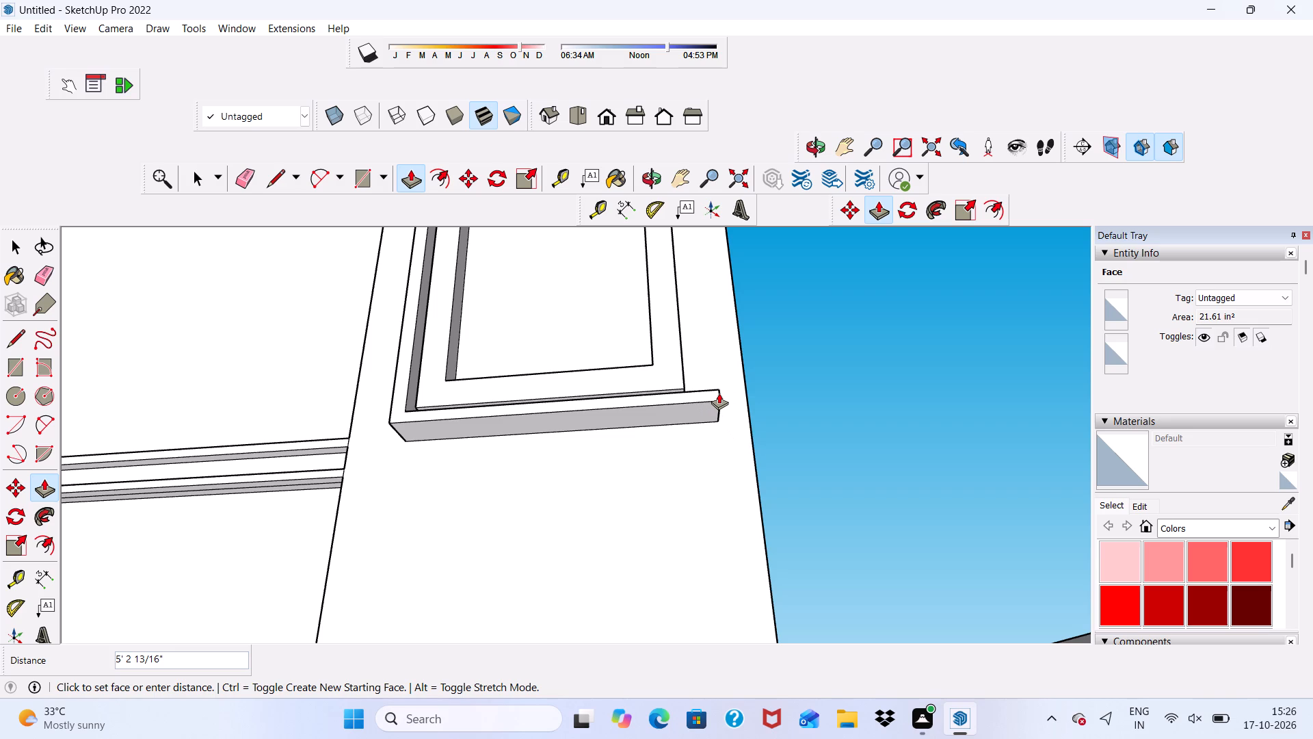
{"action": "left_click", "coordinate": [719, 393]}
{"action": "middle_click_drag", "start_coordinate": [719, 387], "coordinate": [693, 527]}
{"action": "scroll", "coordinate": [693, 528], "scroll_direction": "down", "scroll_amount": 1}
{"action": "scroll", "coordinate": [684, 554], "scroll_direction": "up", "scroll_amount": 4}
{"action": "key", "text": "space"}
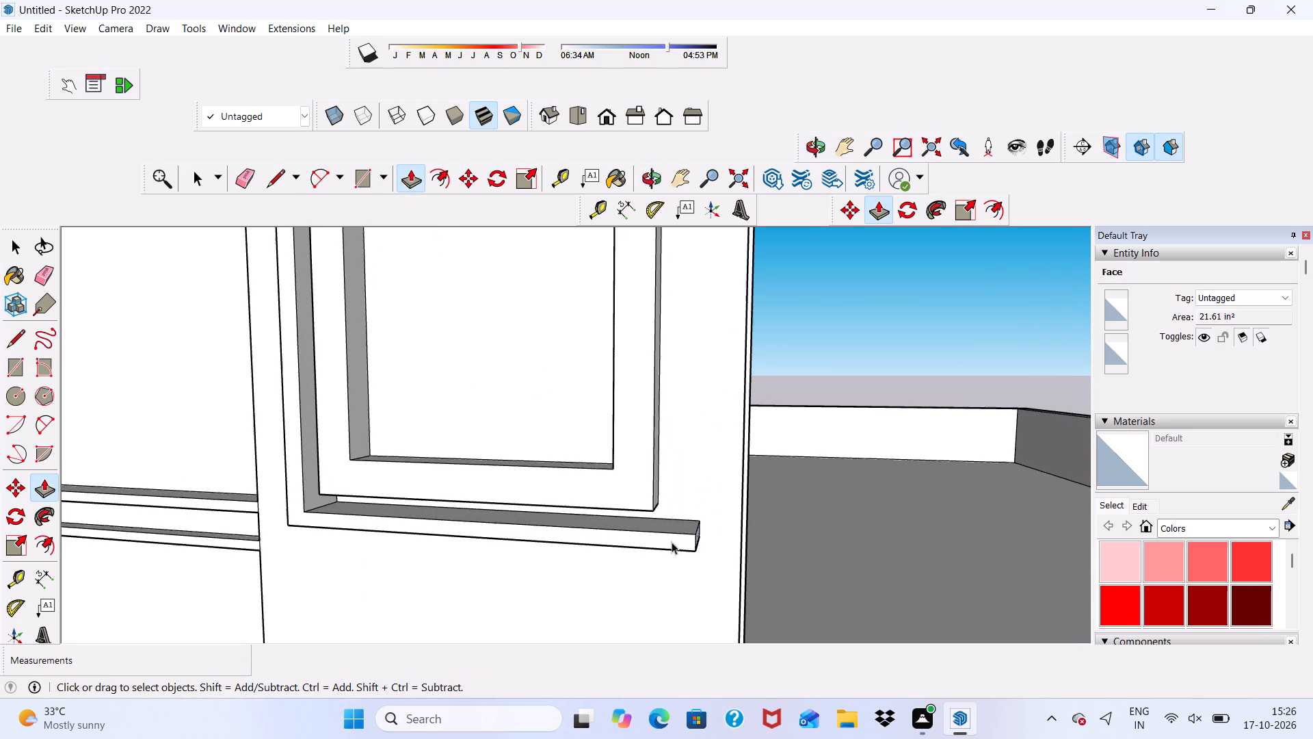
Draw a line across the bottom strip's top face just beyond the window frame's far side, splitting off its end.
{"action": "left_click", "coordinate": [263, 181]}
{"action": "scroll", "coordinate": [698, 526], "scroll_direction": "up", "scroll_amount": 3}
{"action": "left_click", "coordinate": [654, 532]}
{"action": "scroll", "coordinate": [667, 525], "scroll_direction": "up", "scroll_amount": 11}
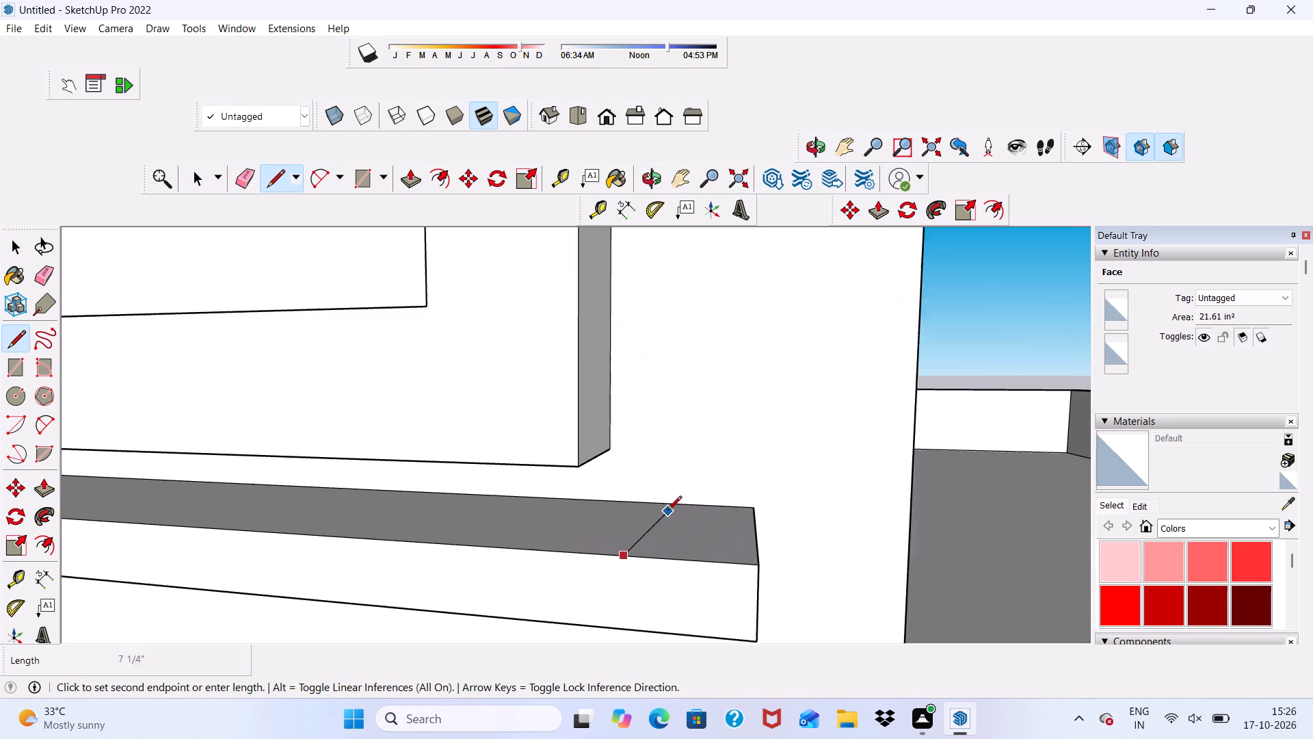
{"action": "left_click", "coordinate": [659, 499]}
{"action": "key", "text": "space"}
Pull the split-off end face up about 6' 11 7/16" to form the second side strip, reaching above the window frame.
{"action": "left_click", "coordinate": [684, 532]}
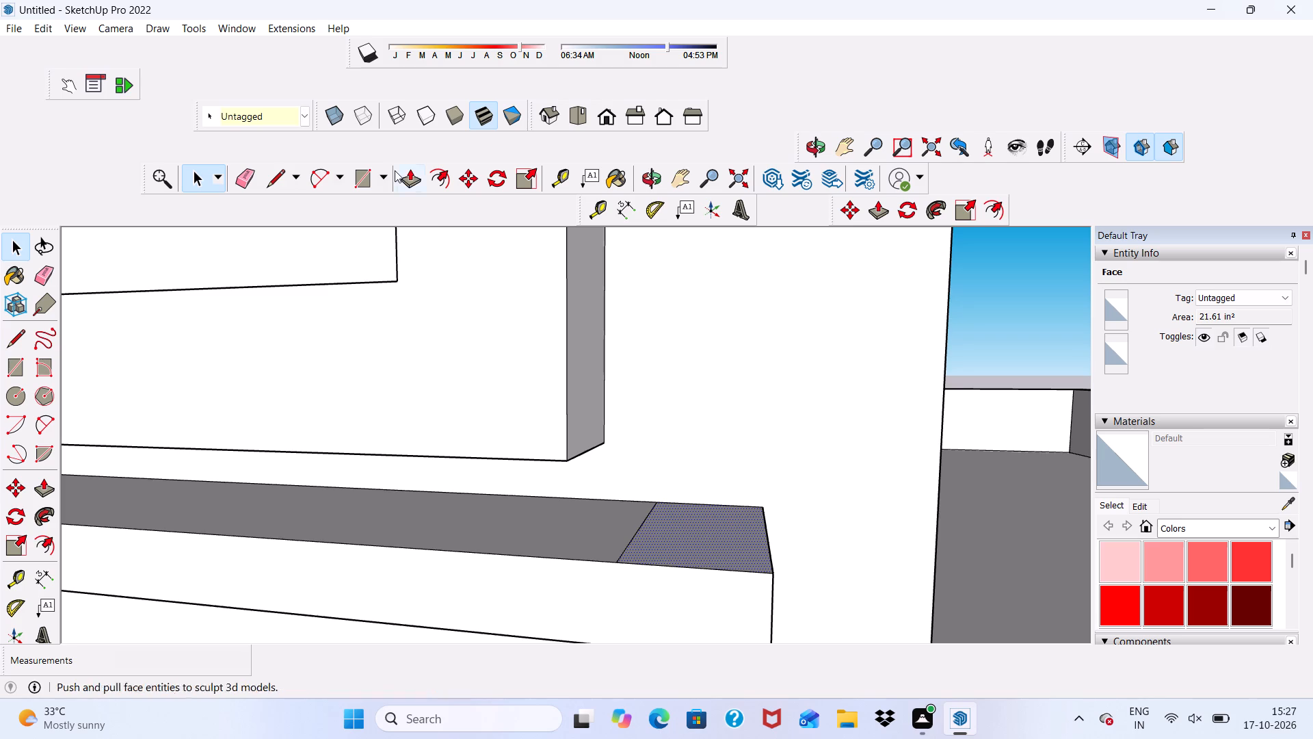
{"action": "left_click", "coordinate": [410, 170]}
{"action": "left_click", "coordinate": [681, 526]}
{"action": "scroll", "coordinate": [678, 415], "scroll_direction": "down", "scroll_amount": 4}
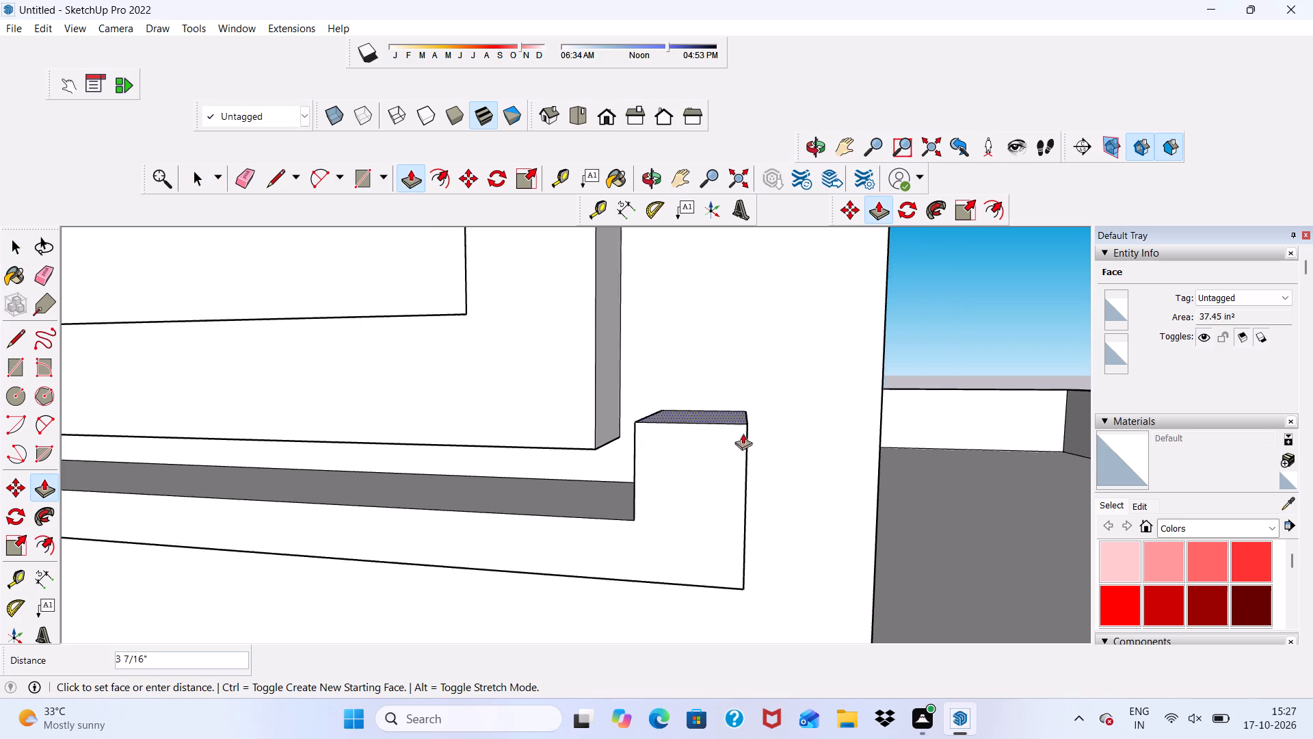
{"action": "scroll", "coordinate": [743, 433], "scroll_direction": "down", "scroll_amount": 20}
{"action": "scroll", "coordinate": [743, 433], "scroll_direction": "down", "scroll_amount": 4}
{"action": "scroll", "coordinate": [663, 241], "scroll_direction": "down", "scroll_amount": 10}
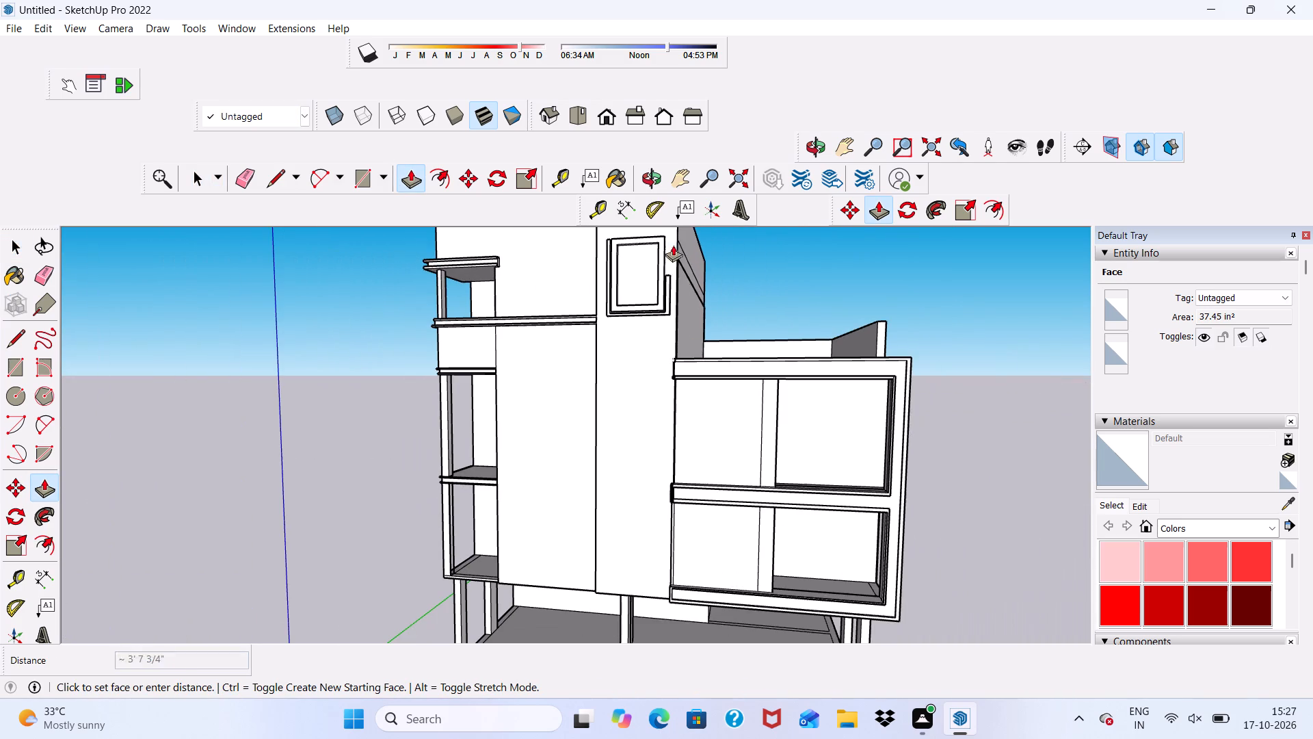
{"action": "scroll", "coordinate": [661, 220], "scroll_direction": "up", "scroll_amount": 20}
{"action": "scroll", "coordinate": [661, 220], "scroll_direction": "up", "scroll_amount": 2}
{"action": "scroll", "coordinate": [646, 291], "scroll_direction": "down", "scroll_amount": 7}
{"action": "scroll", "coordinate": [643, 242], "scroll_direction": "up", "scroll_amount": 4}
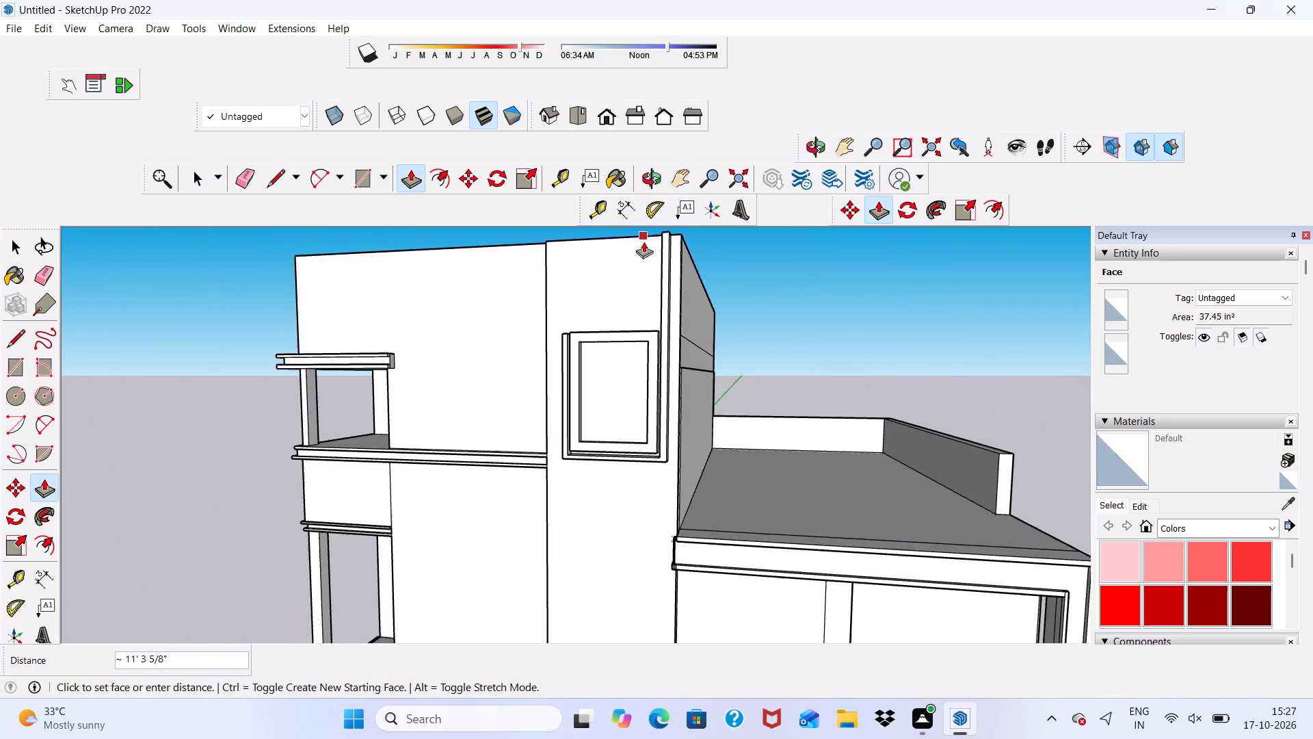
{"action": "scroll", "coordinate": [644, 242], "scroll_direction": "up", "scroll_amount": 6}
{"action": "left_click", "coordinate": [653, 335]}
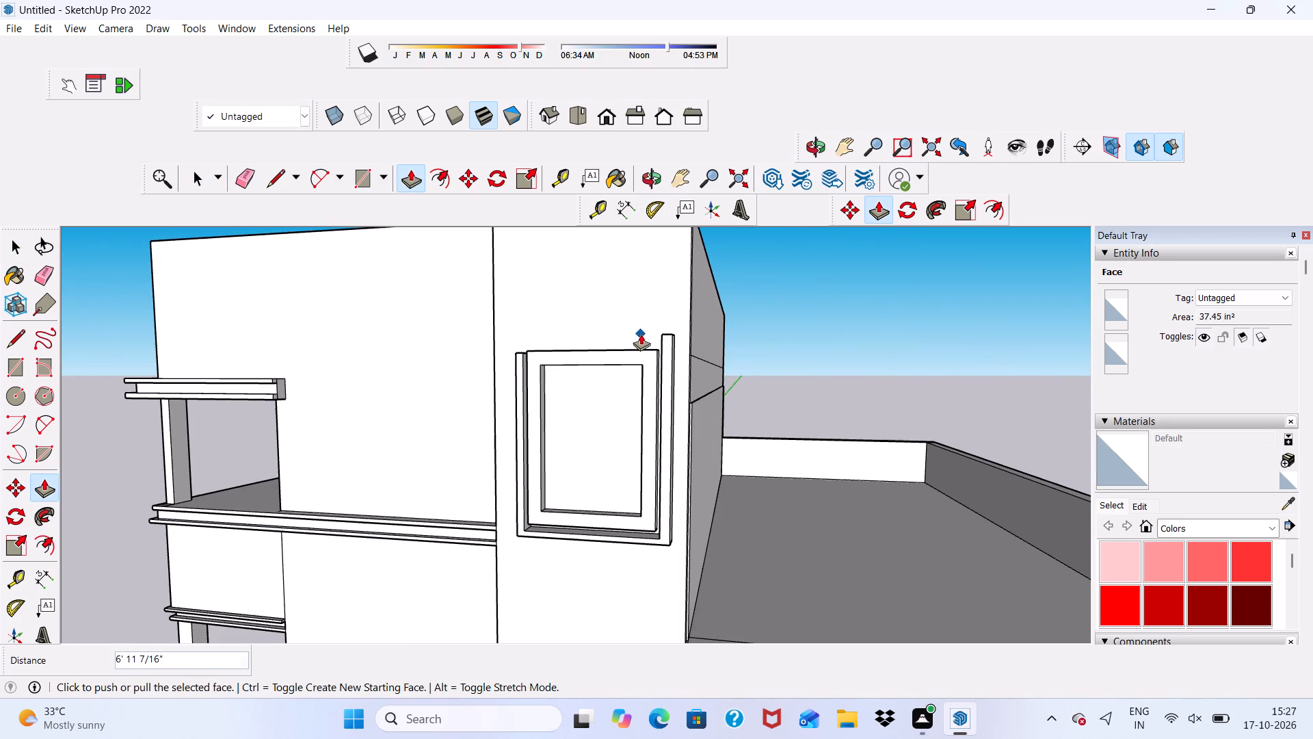
{"action": "middle_click_drag", "start_coordinate": [641, 334], "coordinate": [774, 342]}
{"action": "key", "text": "space"}
Raise the first side strip's top end about 6 9/16" to extend above the window frame.
{"action": "scroll", "coordinate": [749, 340], "scroll_direction": "up", "scroll_amount": 5}
{"action": "scroll", "coordinate": [520, 383], "scroll_direction": "up", "scroll_amount": 4}
{"action": "middle_click_drag", "start_coordinate": [516, 369], "coordinate": [490, 497]}
{"action": "scroll", "coordinate": [485, 497], "scroll_direction": "up", "scroll_amount": 2}
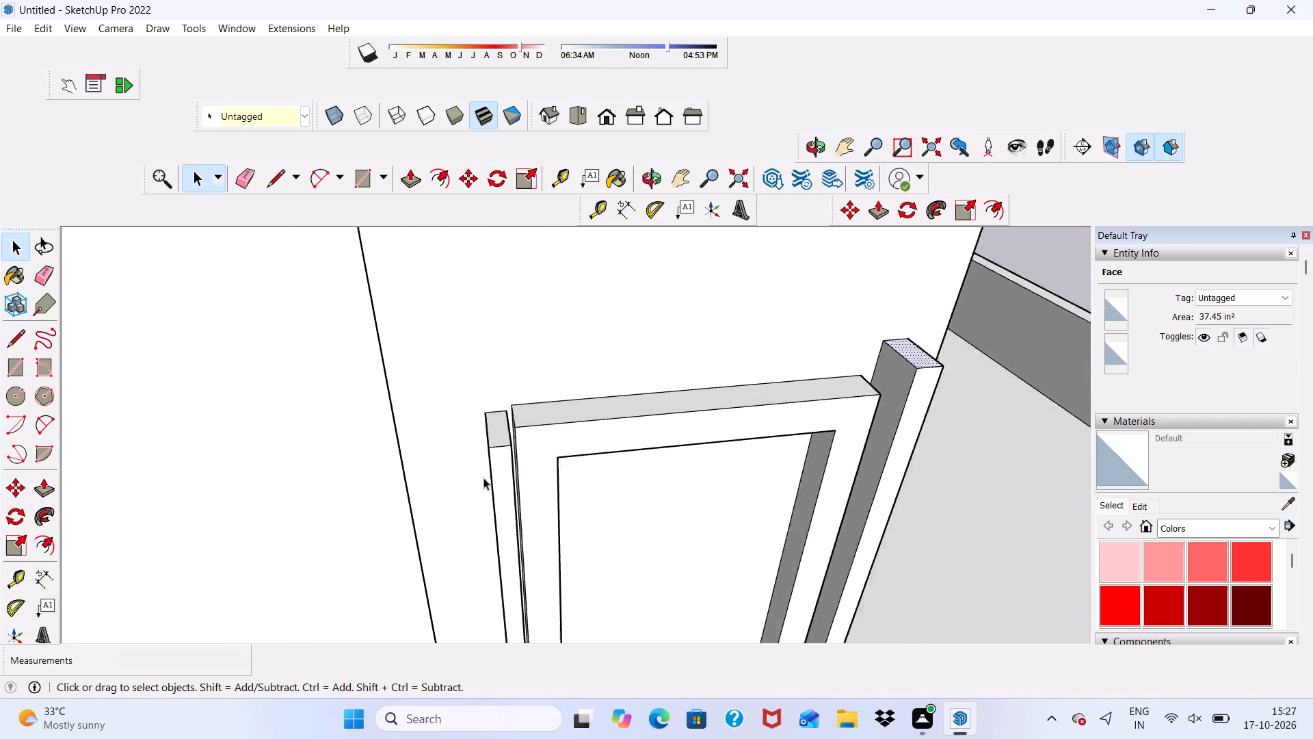
{"action": "scroll", "coordinate": [483, 478], "scroll_direction": "up", "scroll_amount": 3}
{"action": "left_click", "coordinate": [508, 411]}
{"action": "left_click", "coordinate": [414, 174]}
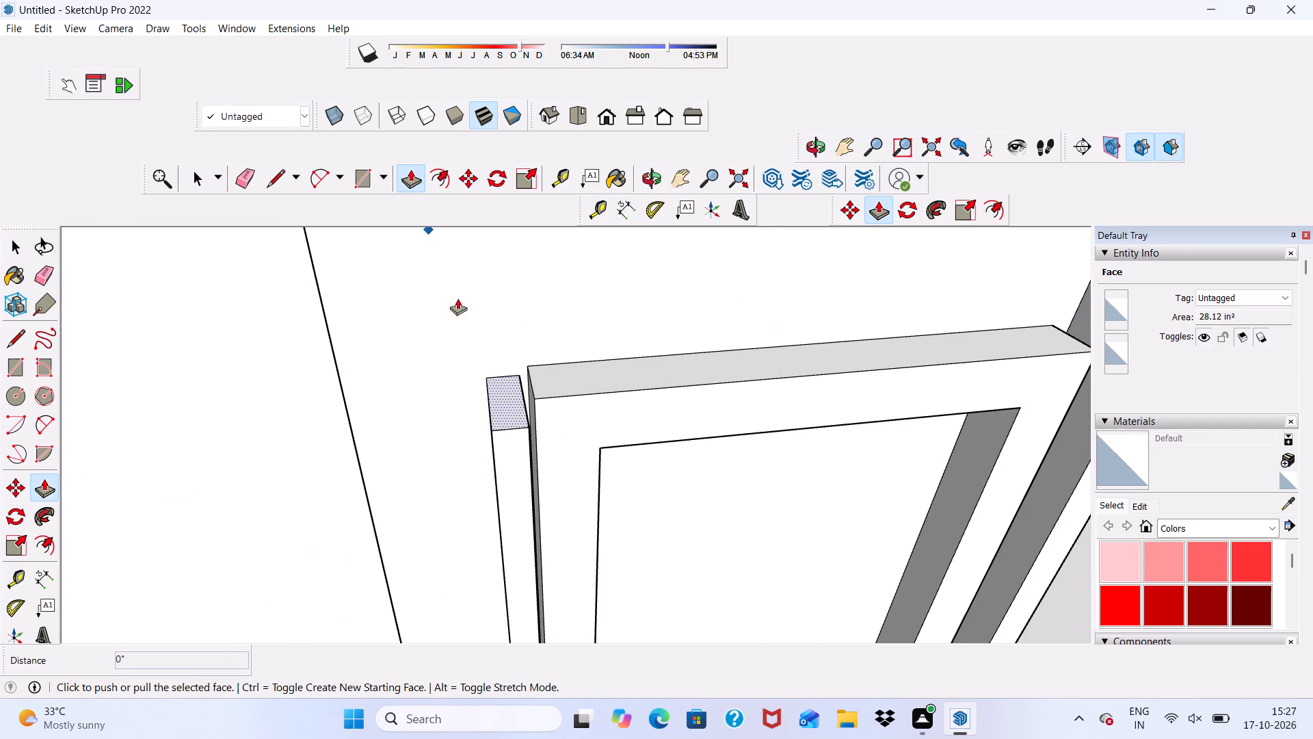
{"action": "left_click", "coordinate": [502, 387]}
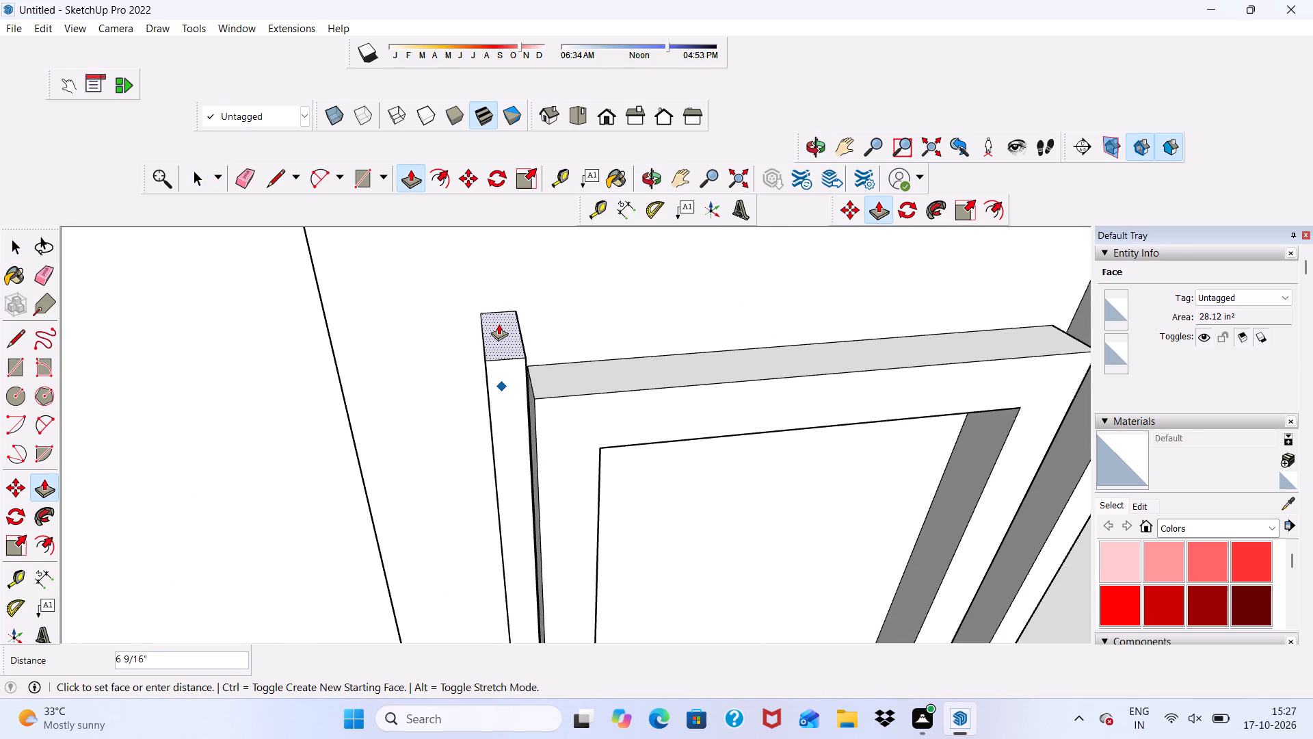
{"action": "left_click", "coordinate": [499, 324]}
{"action": "scroll", "coordinate": [503, 367], "scroll_direction": "down", "scroll_amount": 4}
Draw a 9" line across the first side strip's inner face just above the window frame's top edge.
{"action": "middle_click_drag", "start_coordinate": [503, 363], "coordinate": [501, 274]}
{"action": "scroll", "coordinate": [504, 274], "scroll_direction": "up", "scroll_amount": 1}
{"action": "scroll", "coordinate": [458, 307], "scroll_direction": "down", "scroll_amount": 6}
{"action": "middle_click_drag", "start_coordinate": [563, 350], "coordinate": [431, 317]}
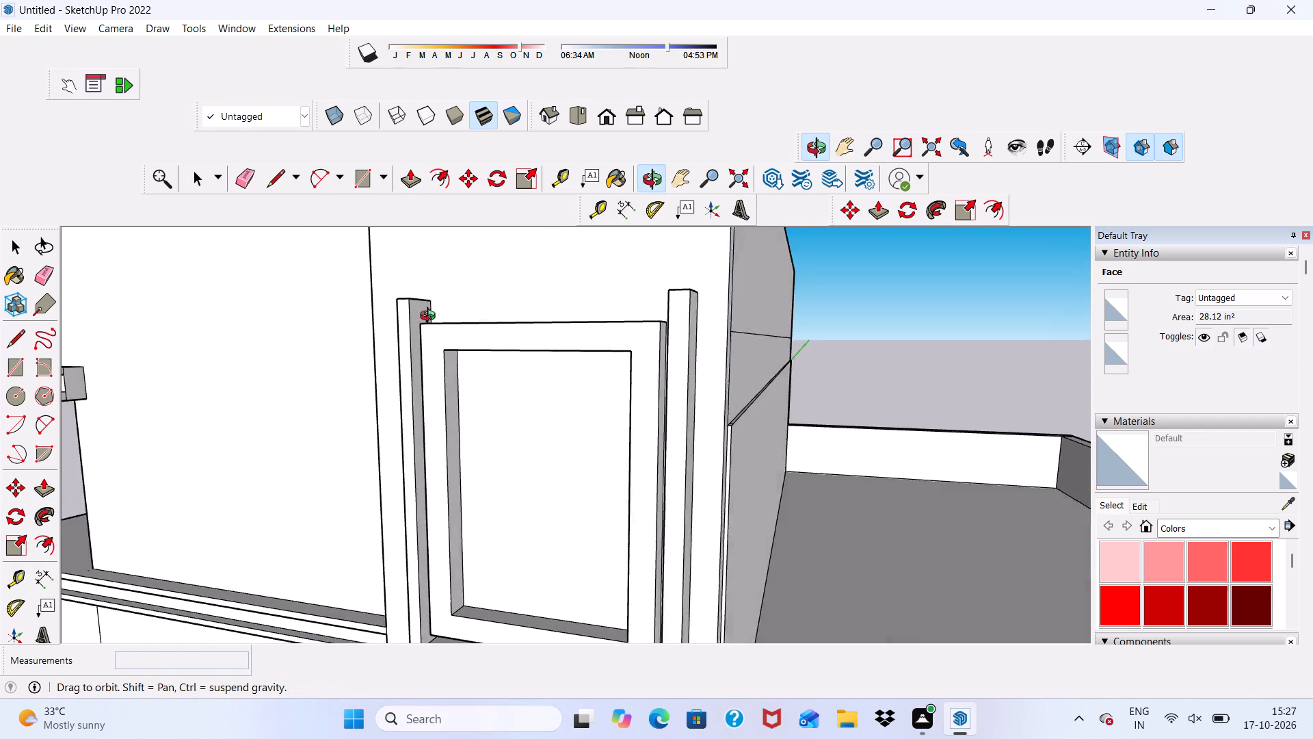
{"action": "middle_click_drag", "start_coordinate": [431, 317], "coordinate": [413, 314]}
{"action": "scroll", "coordinate": [413, 318], "scroll_direction": "up", "scroll_amount": 5}
{"action": "key", "text": "space"}
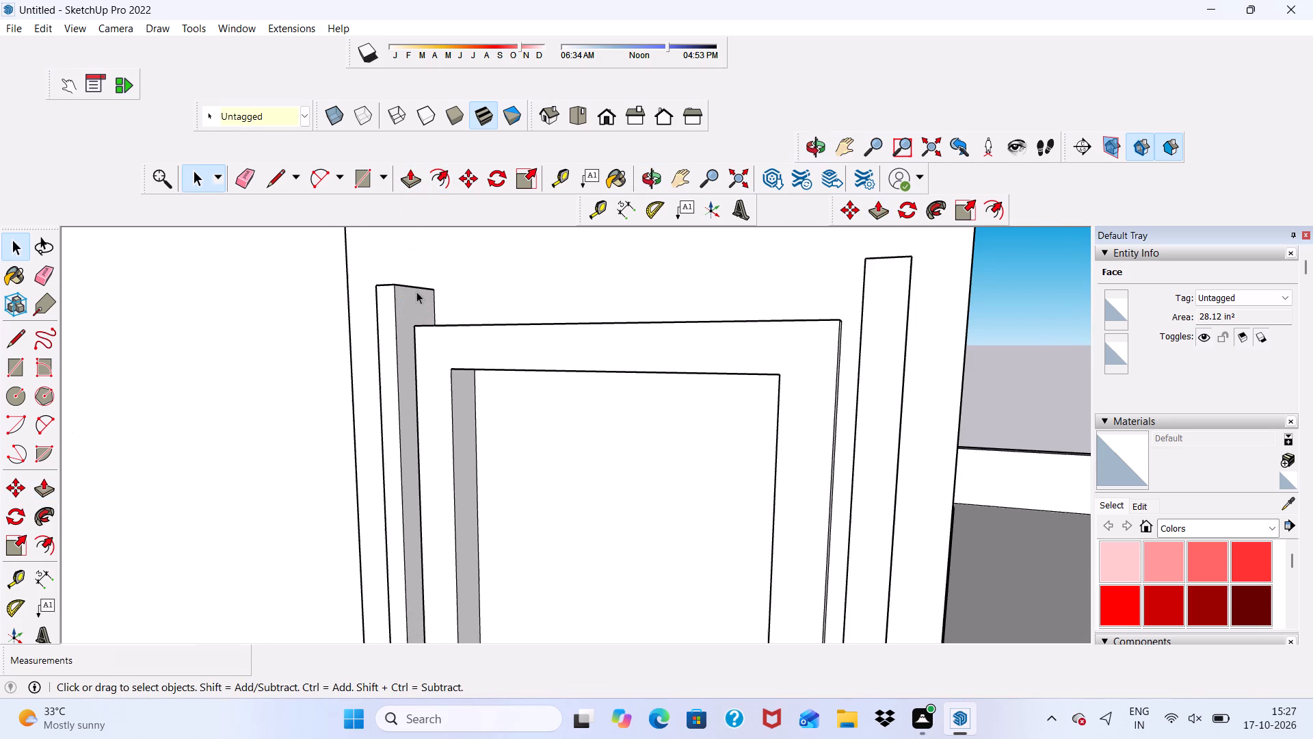
{"action": "scroll", "coordinate": [416, 295], "scroll_direction": "up", "scroll_amount": 1}
{"action": "left_click", "coordinate": [274, 181]}
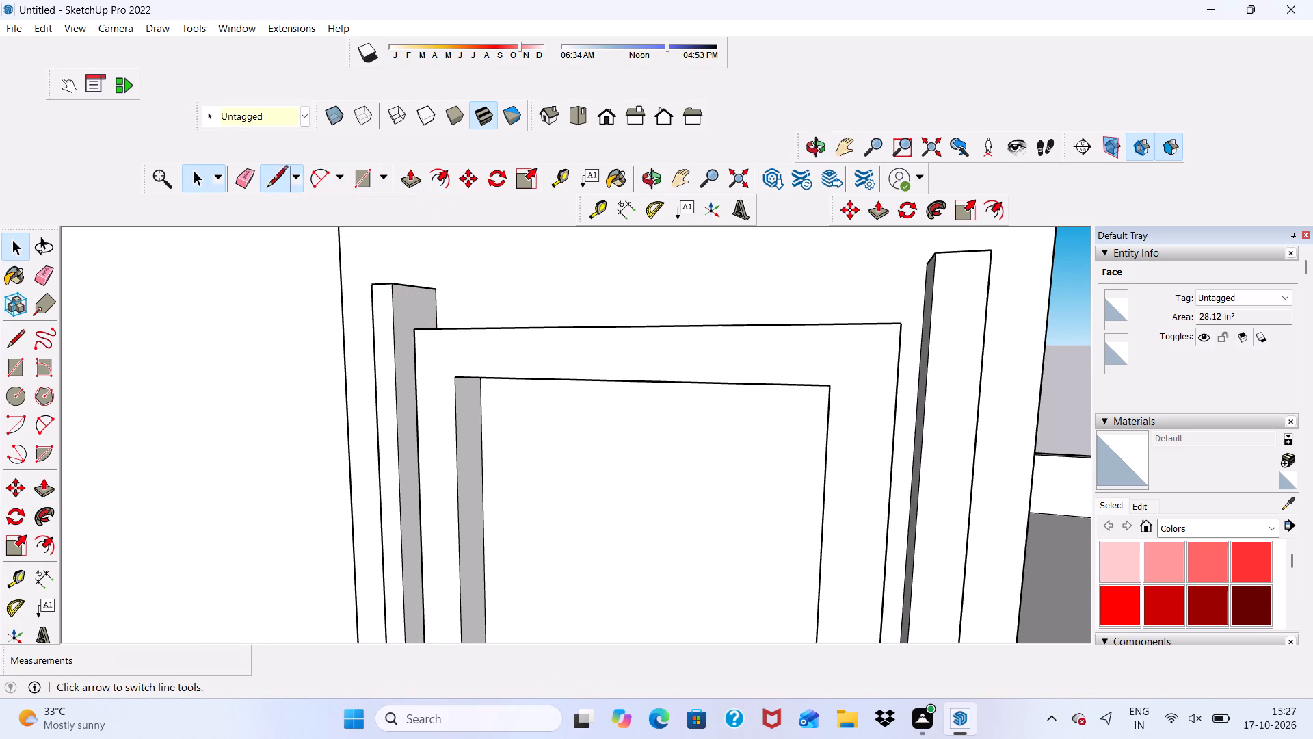
{"action": "scroll", "coordinate": [380, 291], "scroll_direction": "up", "scroll_amount": 5}
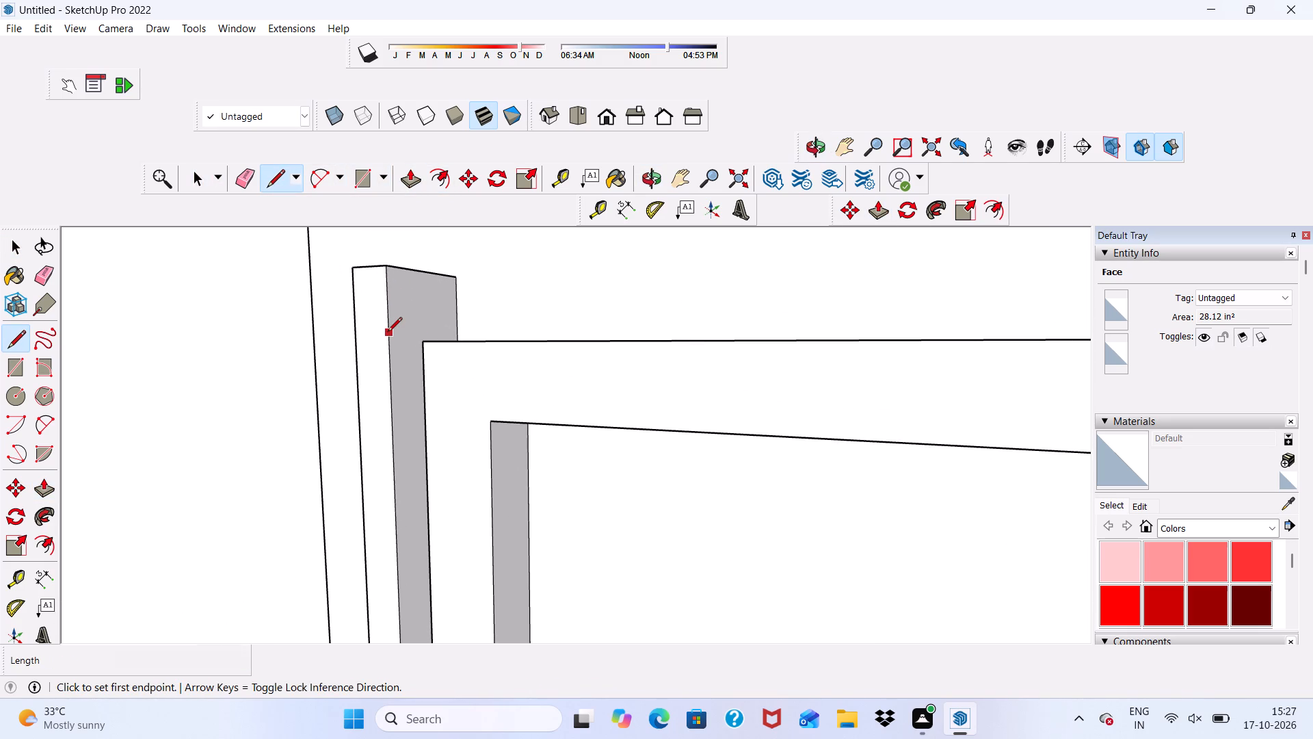
{"action": "left_click", "coordinate": [388, 333]}
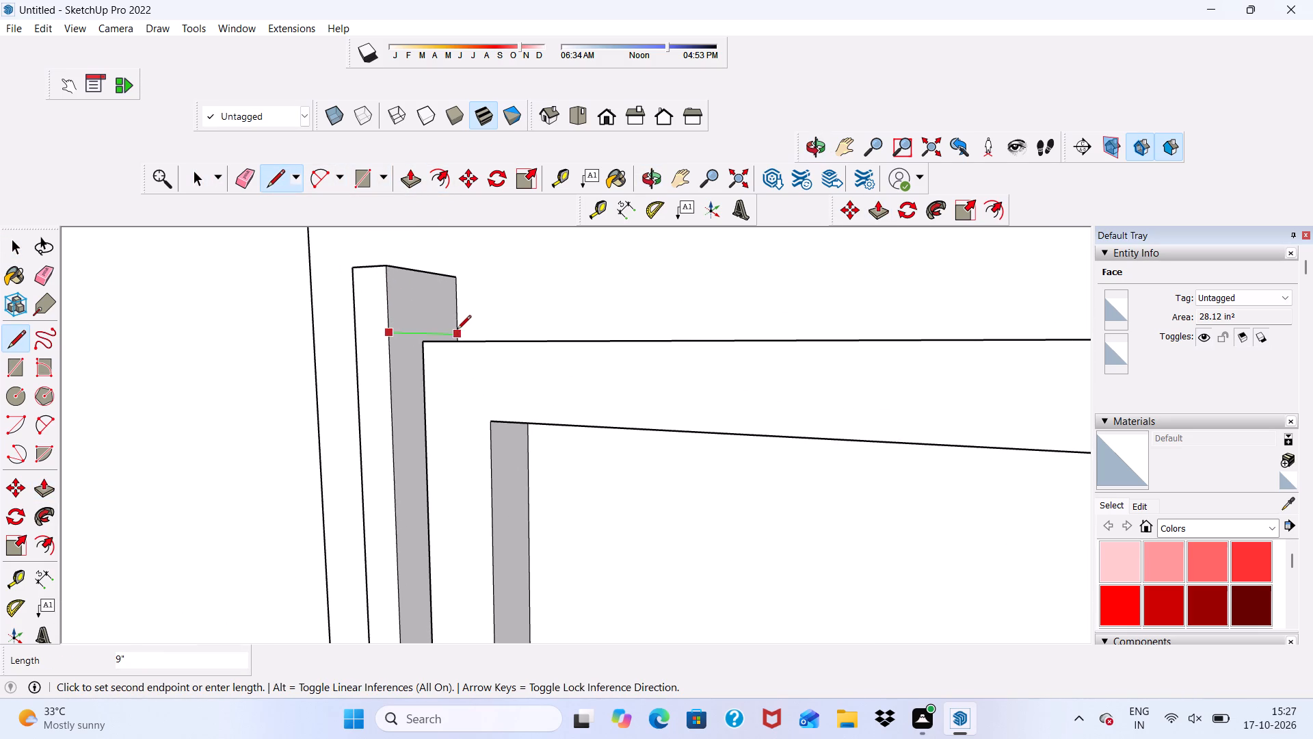
{"action": "left_click", "coordinate": [457, 330]}
{"action": "key", "text": "space"}
Pull the split-off upper face about 4' 10 5/8" across to the second side strip to form the top strip.
{"action": "left_click", "coordinate": [421, 294]}
{"action": "left_click", "coordinate": [403, 174]}
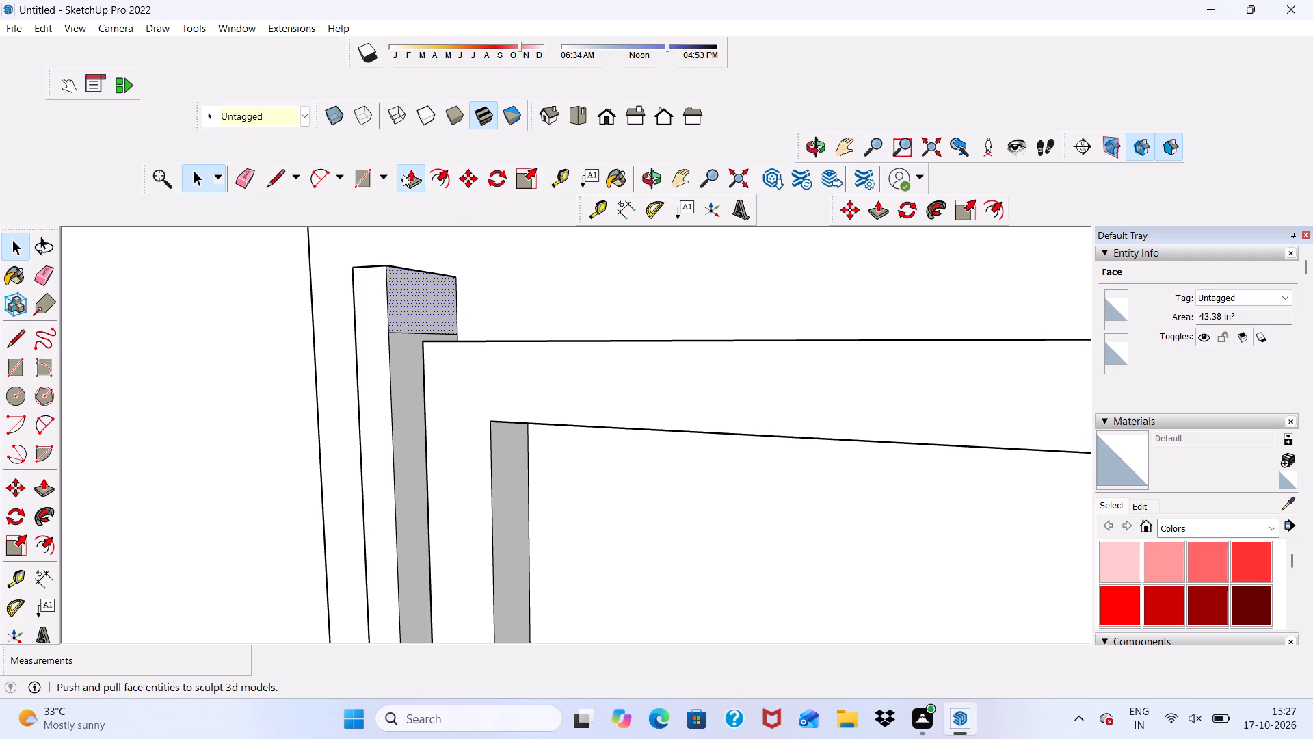
{"action": "left_click", "coordinate": [388, 296]}
{"action": "scroll", "coordinate": [546, 285], "scroll_direction": "down", "scroll_amount": 10}
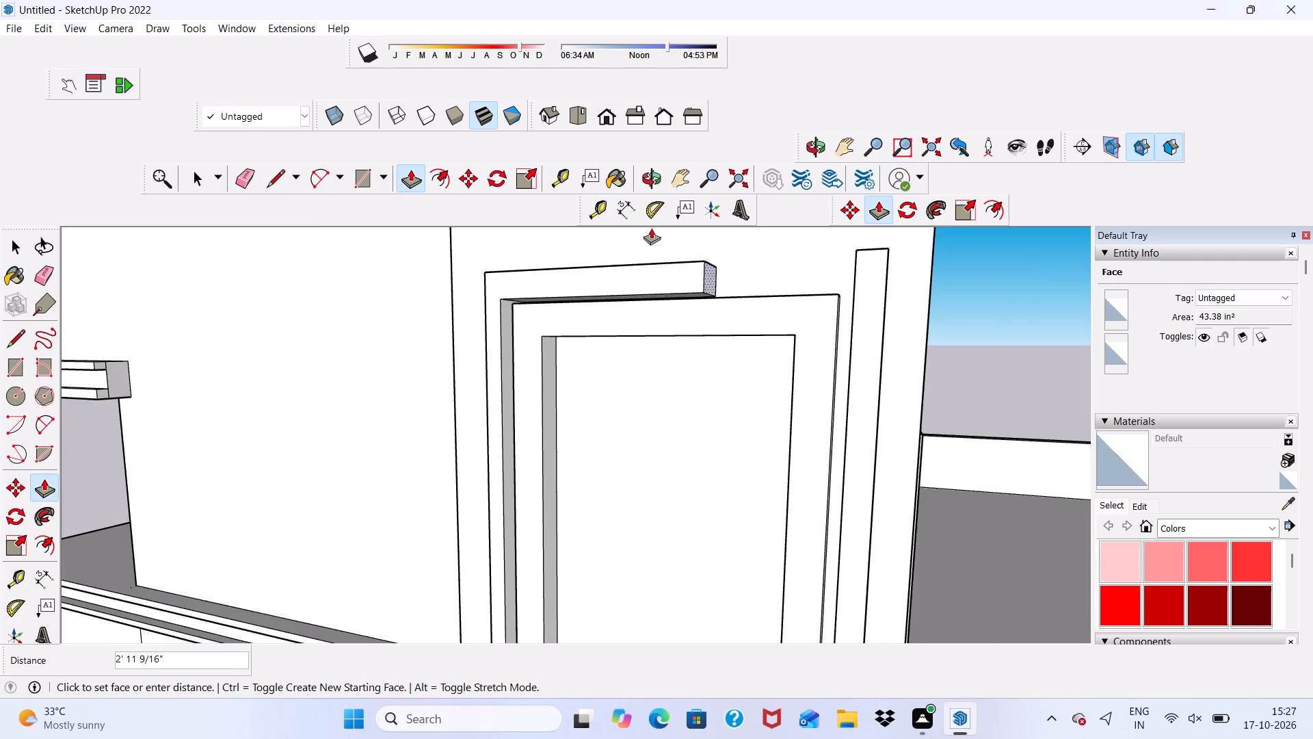
{"action": "scroll", "coordinate": [620, 226], "scroll_direction": "down", "scroll_amount": 5}
{"action": "left_click", "coordinate": [767, 246]}
{"action": "middle_click_drag", "start_coordinate": [716, 264], "coordinate": [845, 240]}
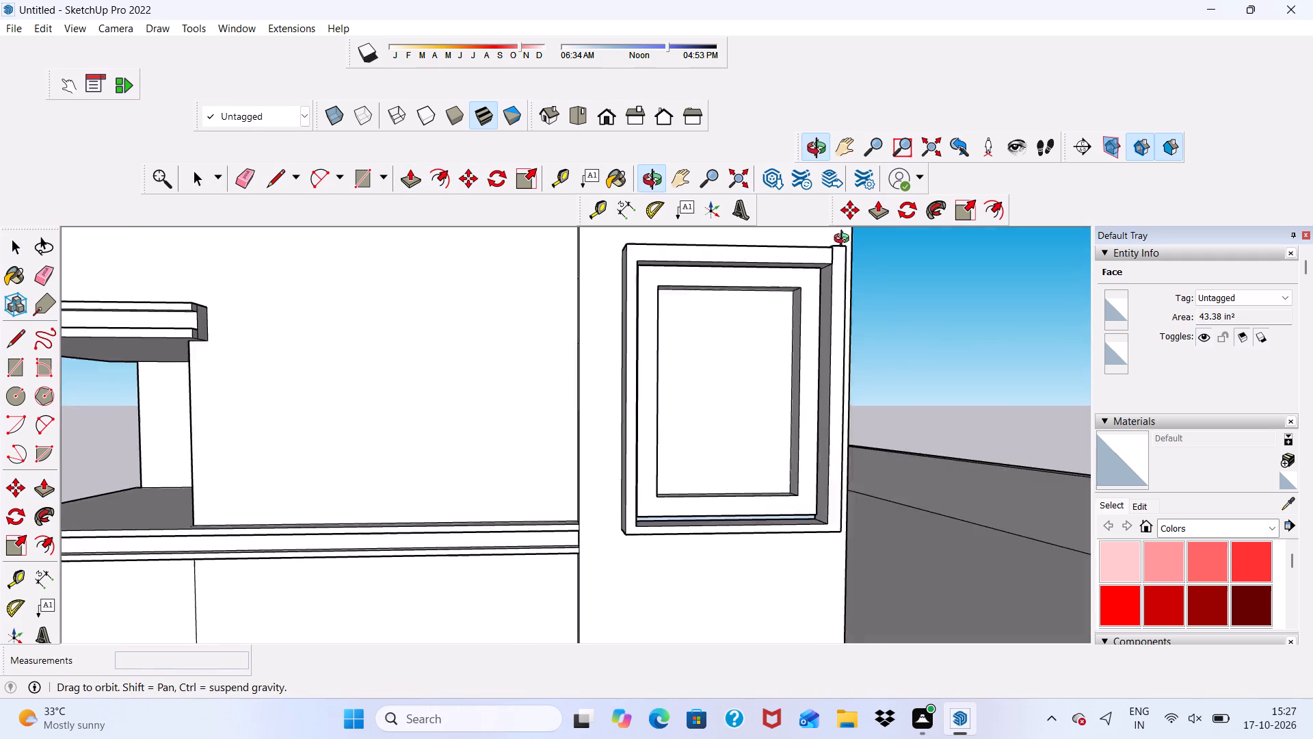
{"action": "middle_click_drag", "start_coordinate": [845, 240], "coordinate": [852, 249]}
{"action": "scroll", "coordinate": [851, 294], "scroll_direction": "up", "scroll_amount": 9}
{"action": "scroll", "coordinate": [825, 240], "scroll_direction": "down", "scroll_amount": 1}
{"action": "middle_click_drag", "start_coordinate": [827, 244], "coordinate": [769, 410]}
{"action": "scroll", "coordinate": [892, 263], "scroll_direction": "up", "scroll_amount": 2}
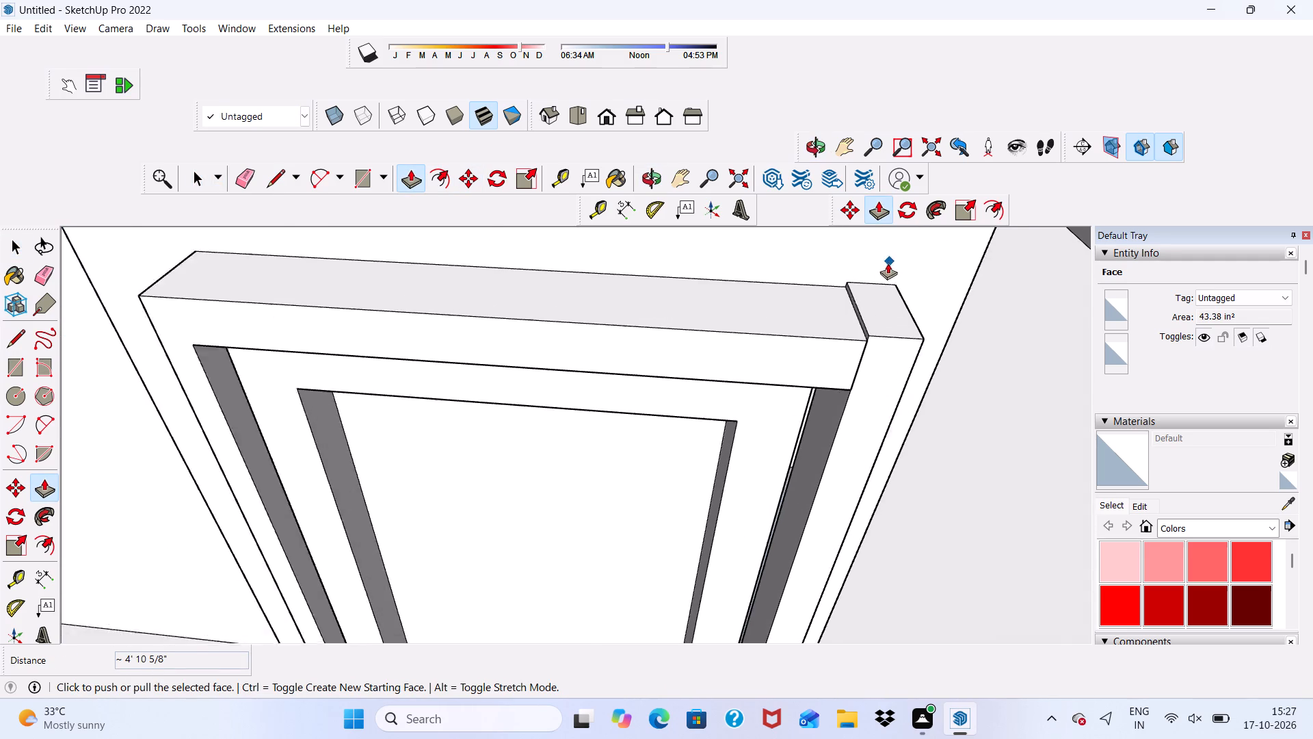
{"action": "scroll", "coordinate": [888, 263], "scroll_direction": "up", "scroll_amount": 3}
{"action": "key", "text": "space"}
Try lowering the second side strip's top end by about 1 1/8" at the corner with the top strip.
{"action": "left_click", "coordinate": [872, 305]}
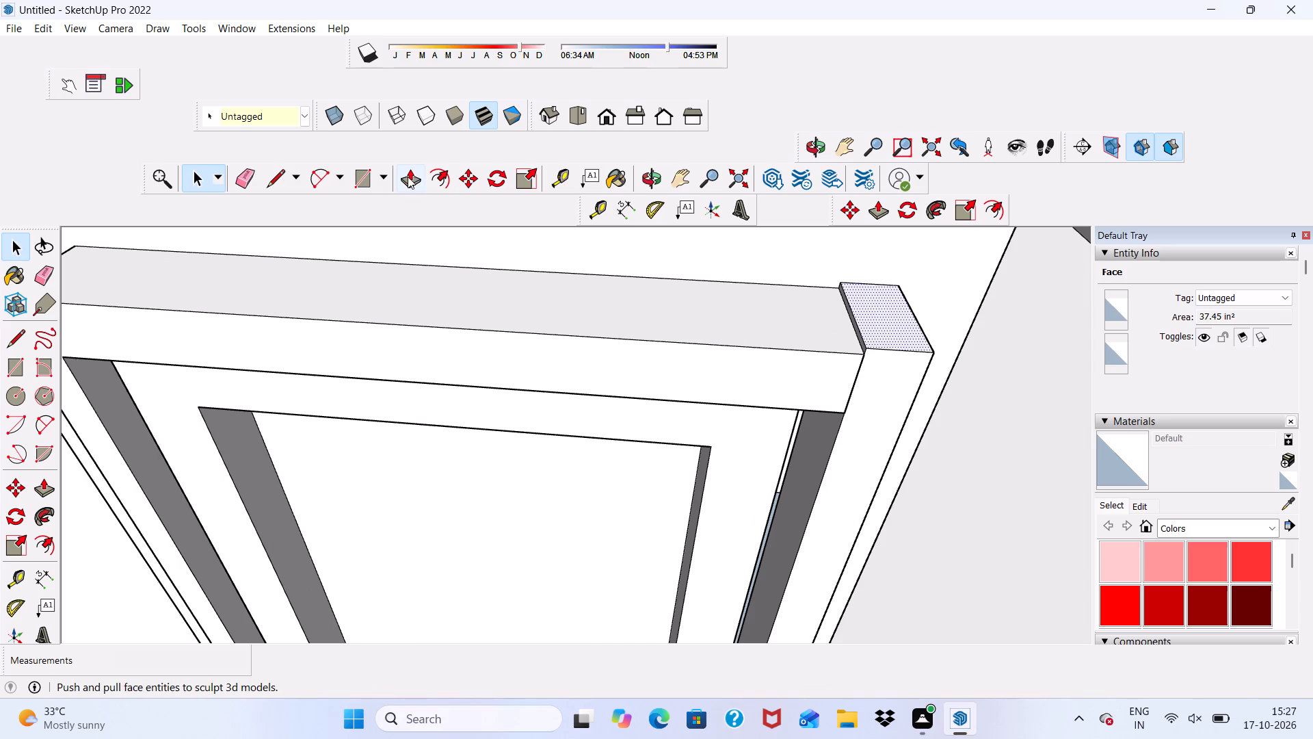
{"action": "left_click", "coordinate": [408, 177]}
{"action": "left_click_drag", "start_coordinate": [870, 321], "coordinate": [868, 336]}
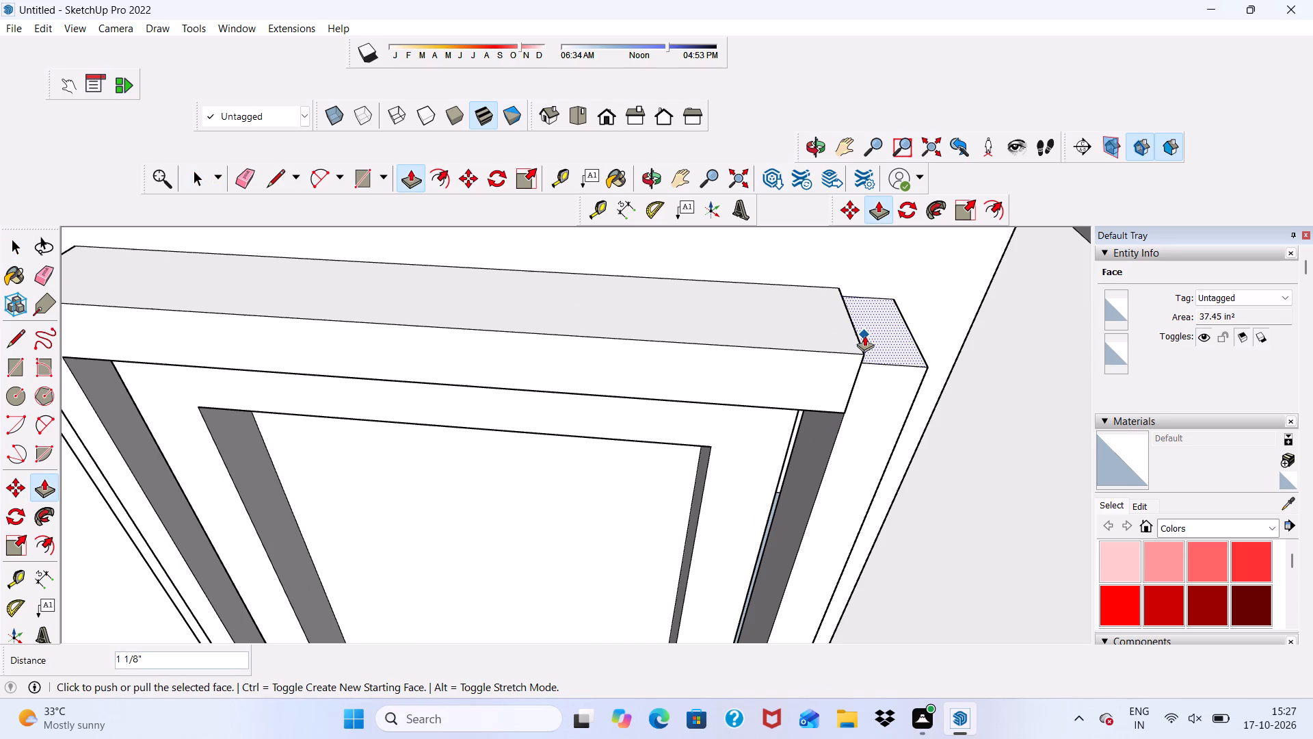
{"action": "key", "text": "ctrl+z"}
Bring the second side strip's top end level with the upper face of the top strip.
{"action": "left_click", "coordinate": [878, 311]}
{"action": "left_click_drag", "start_coordinate": [876, 309], "coordinate": [878, 309]}
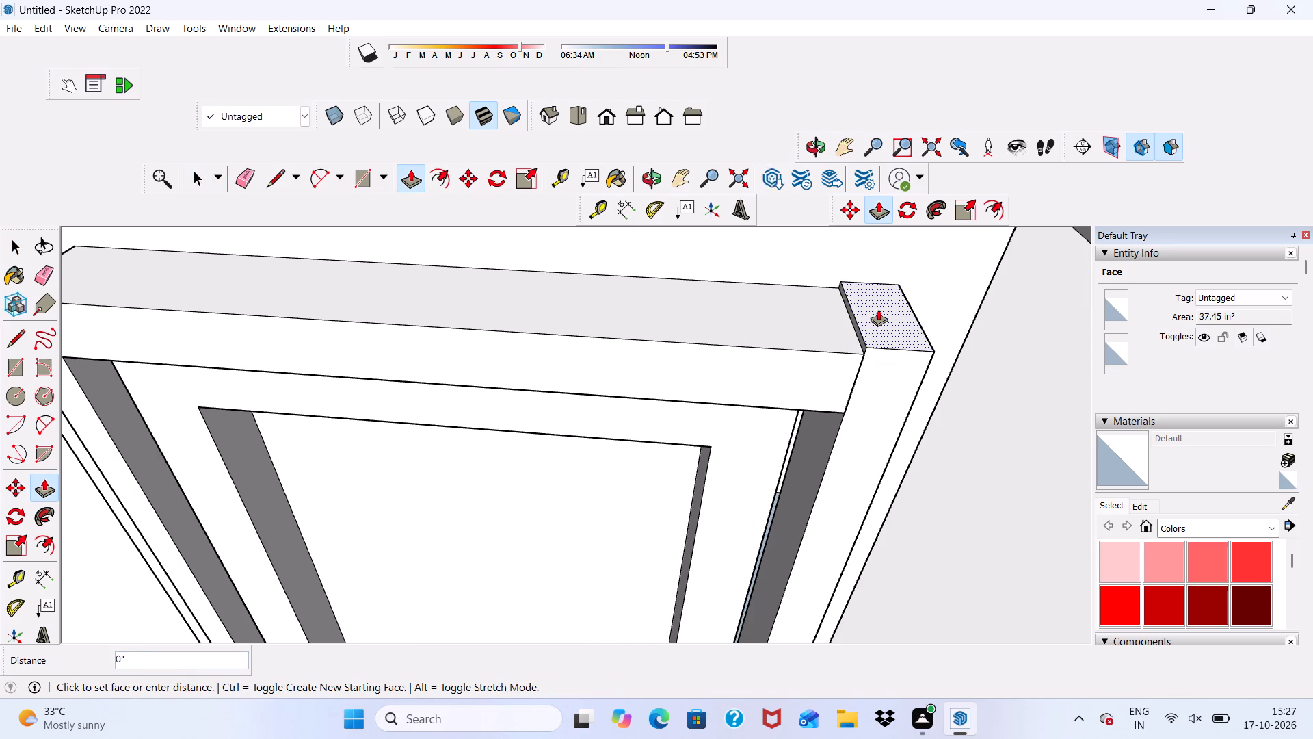
{"action": "left_click_drag", "start_coordinate": [878, 309], "coordinate": [878, 316]}
{"action": "key", "text": "space"}
Erase the seam line on the front face where the top strip meets the second side strip.
{"action": "scroll", "coordinate": [885, 413], "scroll_direction": "up", "scroll_amount": 3}
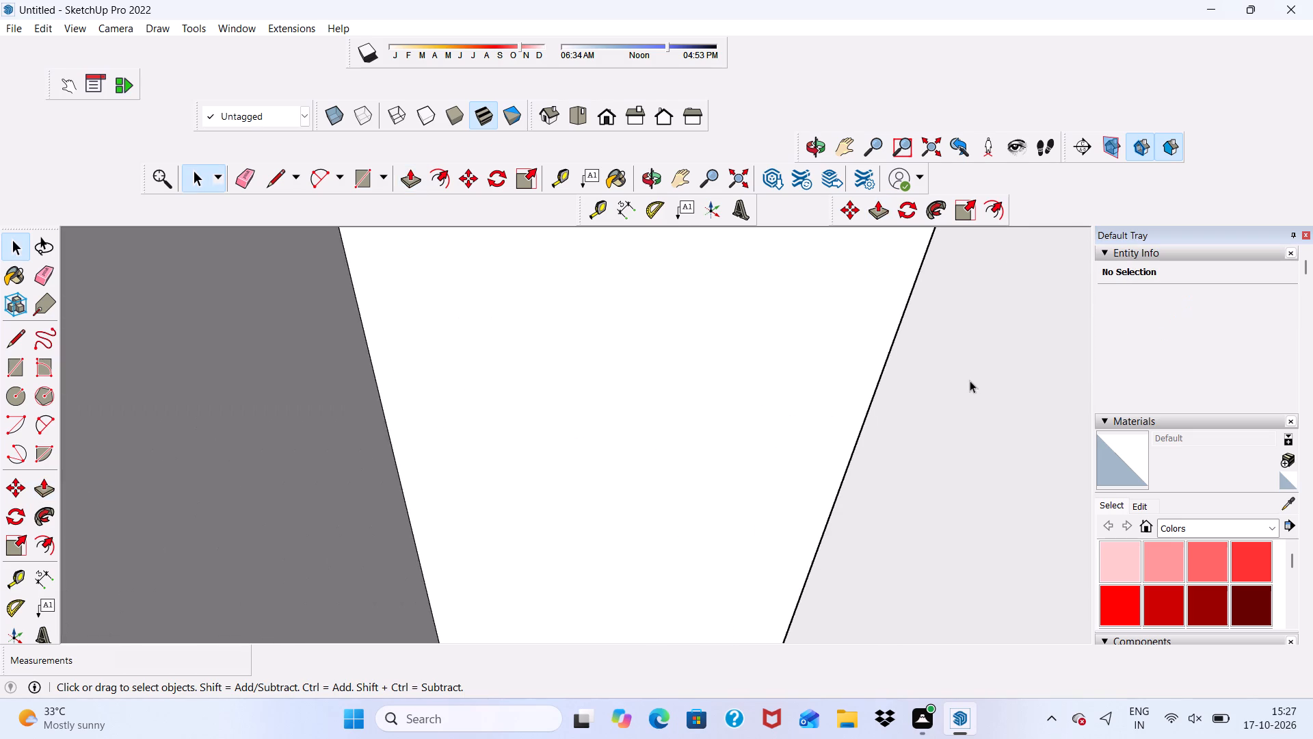
{"action": "scroll", "coordinate": [919, 364], "scroll_direction": "down", "scroll_amount": 6}
{"action": "middle_click_drag", "start_coordinate": [821, 391], "coordinate": [910, 322]}
{"action": "scroll", "coordinate": [743, 275], "scroll_direction": "up", "scroll_amount": 6}
{"action": "scroll", "coordinate": [747, 302], "scroll_direction": "down", "scroll_amount": 4}
{"action": "scroll", "coordinate": [591, 330], "scroll_direction": "down", "scroll_amount": 3}
{"action": "left_click", "coordinate": [237, 183]}
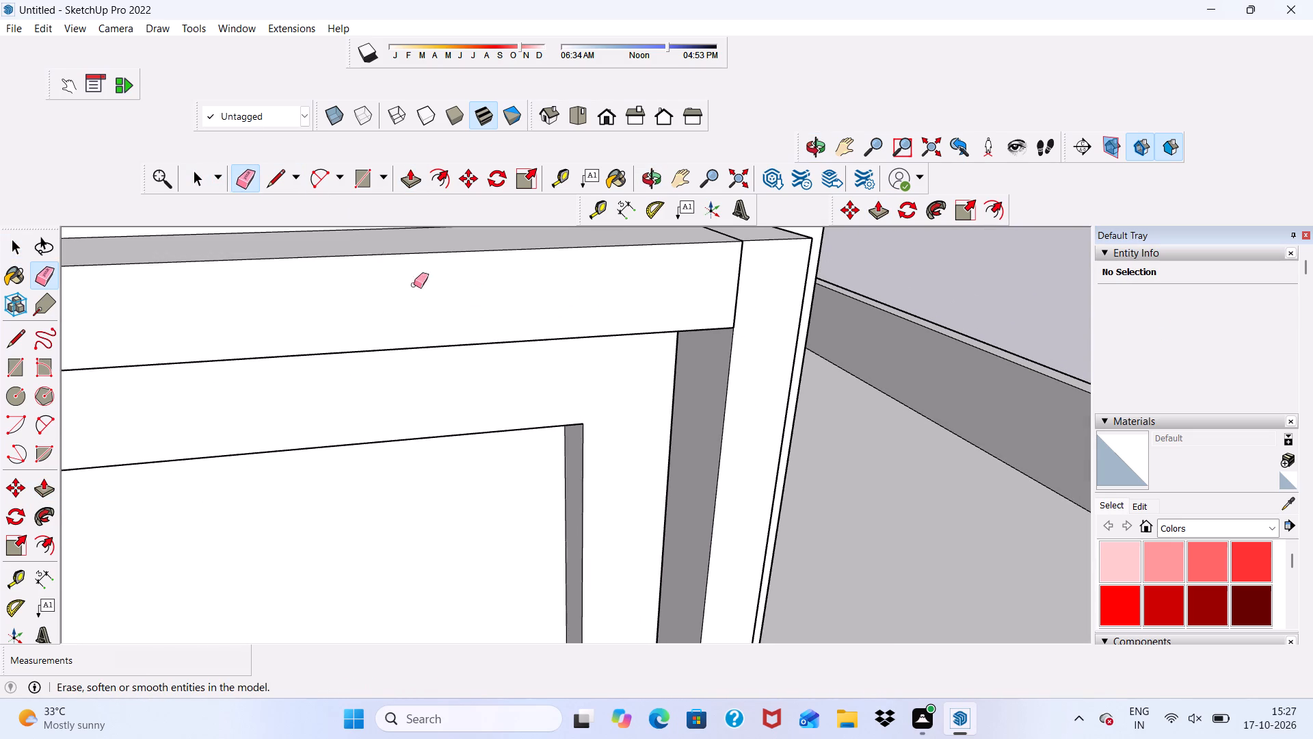
{"action": "left_click", "coordinate": [741, 276]}
{"action": "left_click", "coordinate": [735, 274]}
{"action": "scroll", "coordinate": [735, 294], "scroll_direction": "down", "scroll_amount": 2}
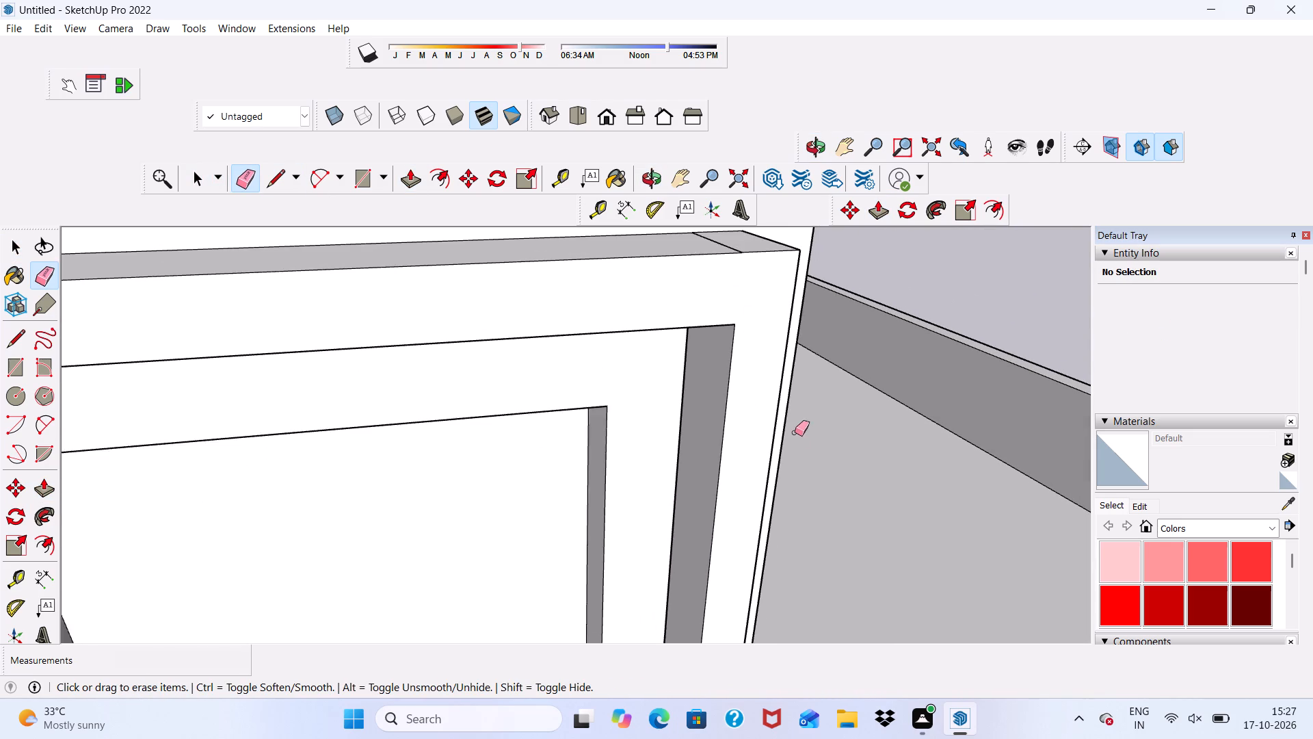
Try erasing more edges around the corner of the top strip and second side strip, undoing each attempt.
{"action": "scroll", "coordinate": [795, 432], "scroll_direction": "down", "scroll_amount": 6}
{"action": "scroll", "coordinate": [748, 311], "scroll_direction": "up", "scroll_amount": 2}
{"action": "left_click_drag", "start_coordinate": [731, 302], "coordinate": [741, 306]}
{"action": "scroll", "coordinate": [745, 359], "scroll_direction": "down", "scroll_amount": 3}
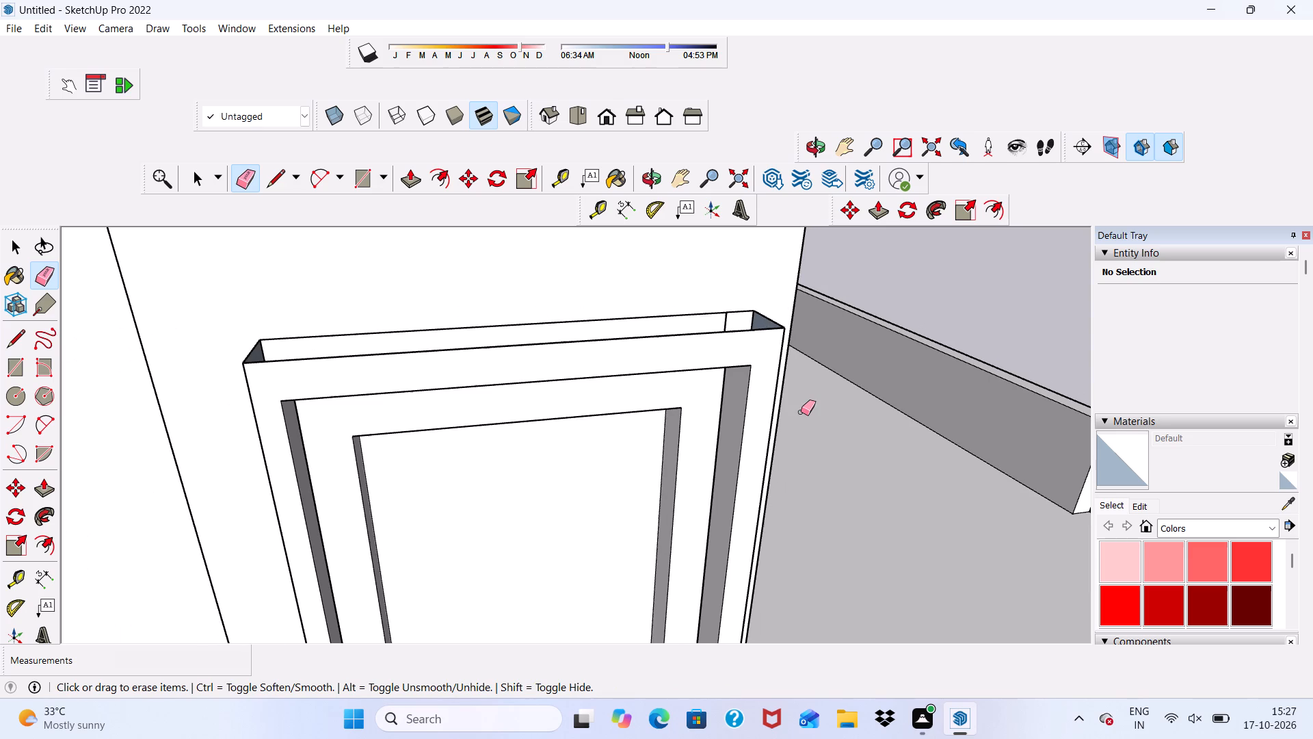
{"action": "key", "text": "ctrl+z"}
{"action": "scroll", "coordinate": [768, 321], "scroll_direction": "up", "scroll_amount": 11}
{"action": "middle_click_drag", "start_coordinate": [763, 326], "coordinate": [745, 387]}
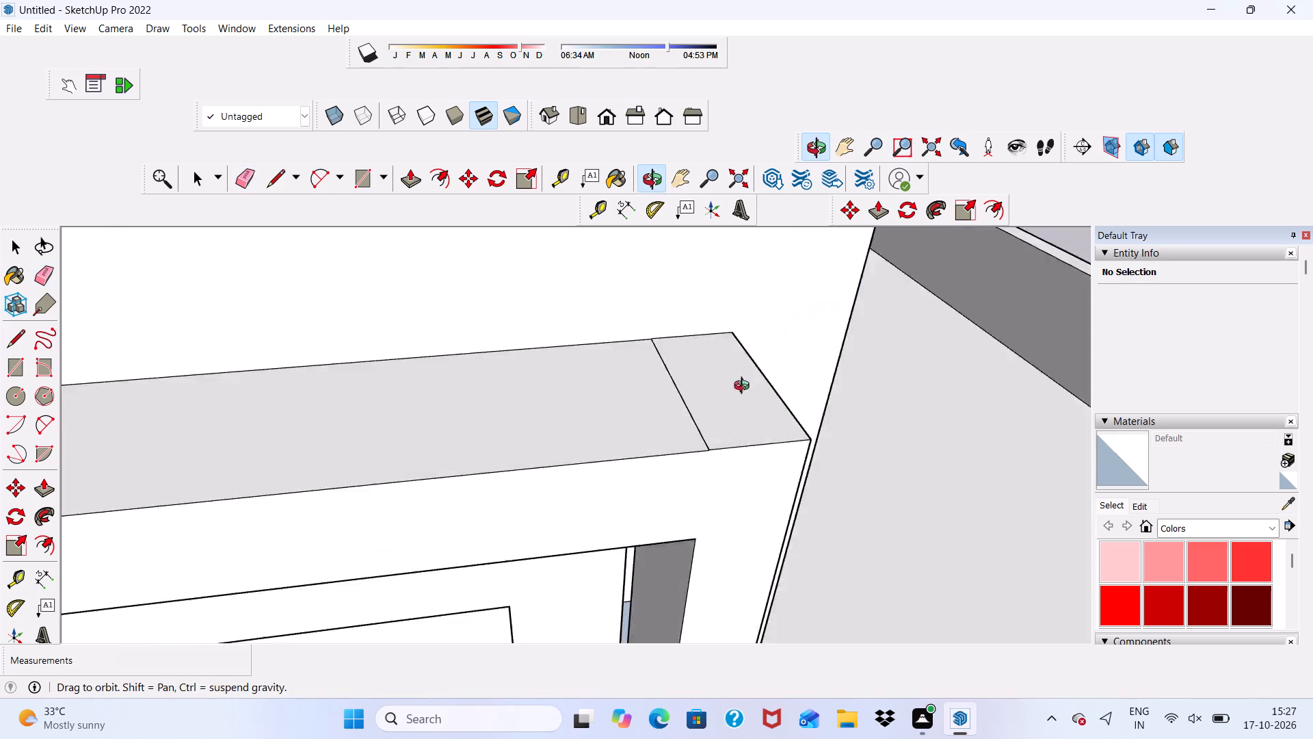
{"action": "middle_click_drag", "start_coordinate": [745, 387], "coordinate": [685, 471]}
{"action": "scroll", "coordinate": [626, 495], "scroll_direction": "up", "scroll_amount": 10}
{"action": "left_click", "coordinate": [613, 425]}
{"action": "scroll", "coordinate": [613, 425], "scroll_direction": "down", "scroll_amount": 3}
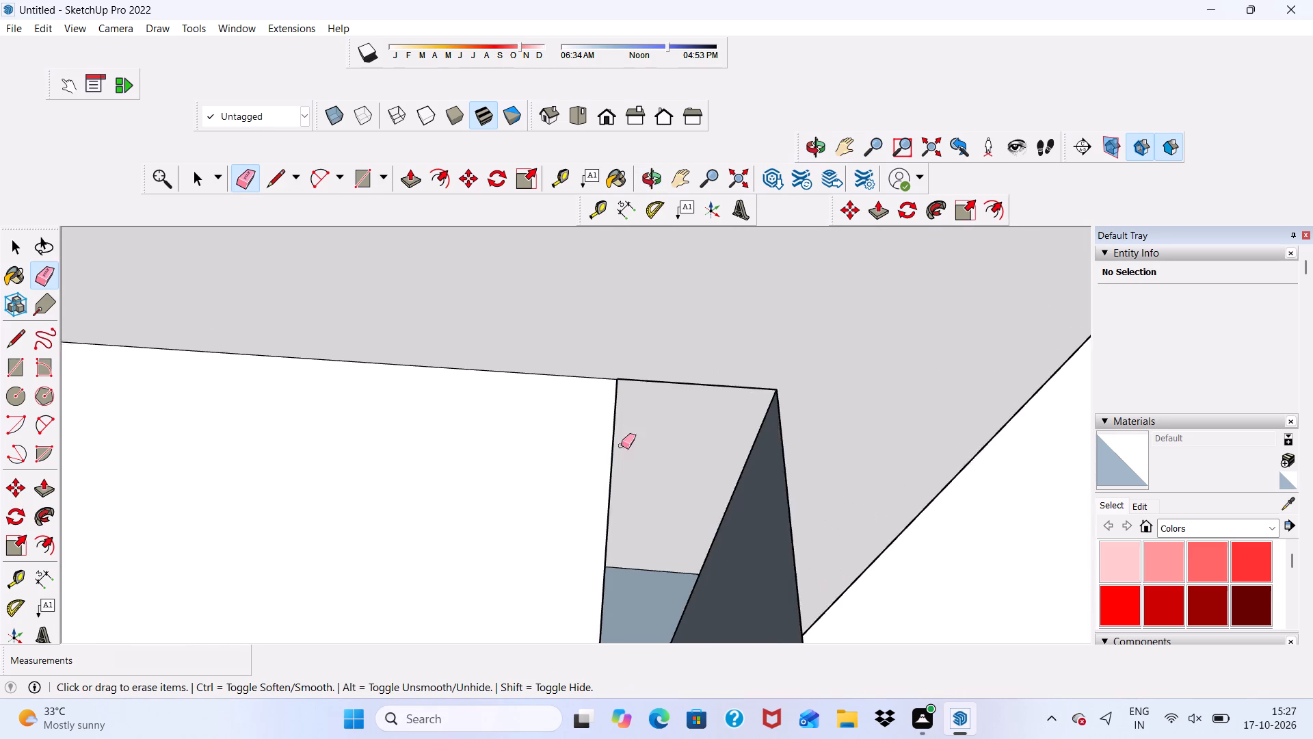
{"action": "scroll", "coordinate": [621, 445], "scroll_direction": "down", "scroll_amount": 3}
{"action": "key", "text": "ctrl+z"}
Examine the enclosed window frame's corners, gaps and underside, and how it sits on the tall column.
{"action": "scroll", "coordinate": [633, 425], "scroll_direction": "down", "scroll_amount": 7}
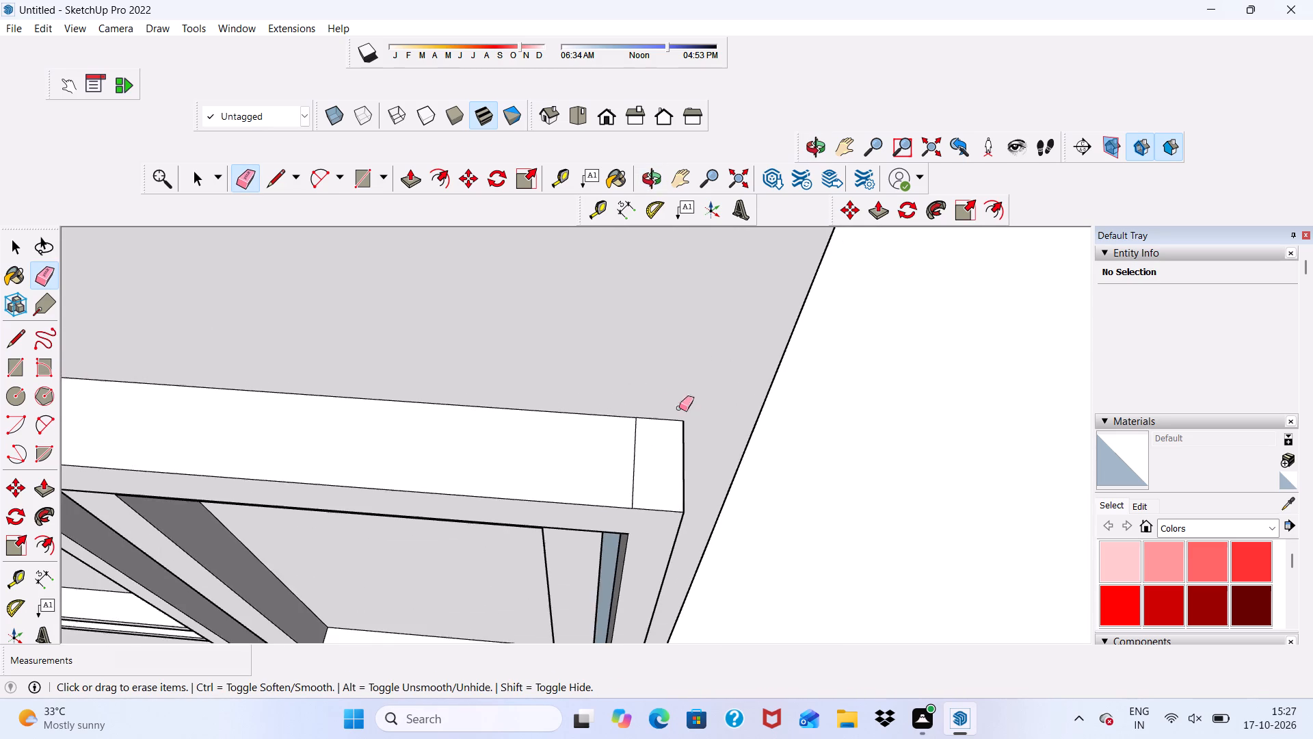
{"action": "scroll", "coordinate": [679, 408], "scroll_direction": "down", "scroll_amount": 6}
{"action": "middle_click_drag", "start_coordinate": [682, 518], "coordinate": [605, 244]}
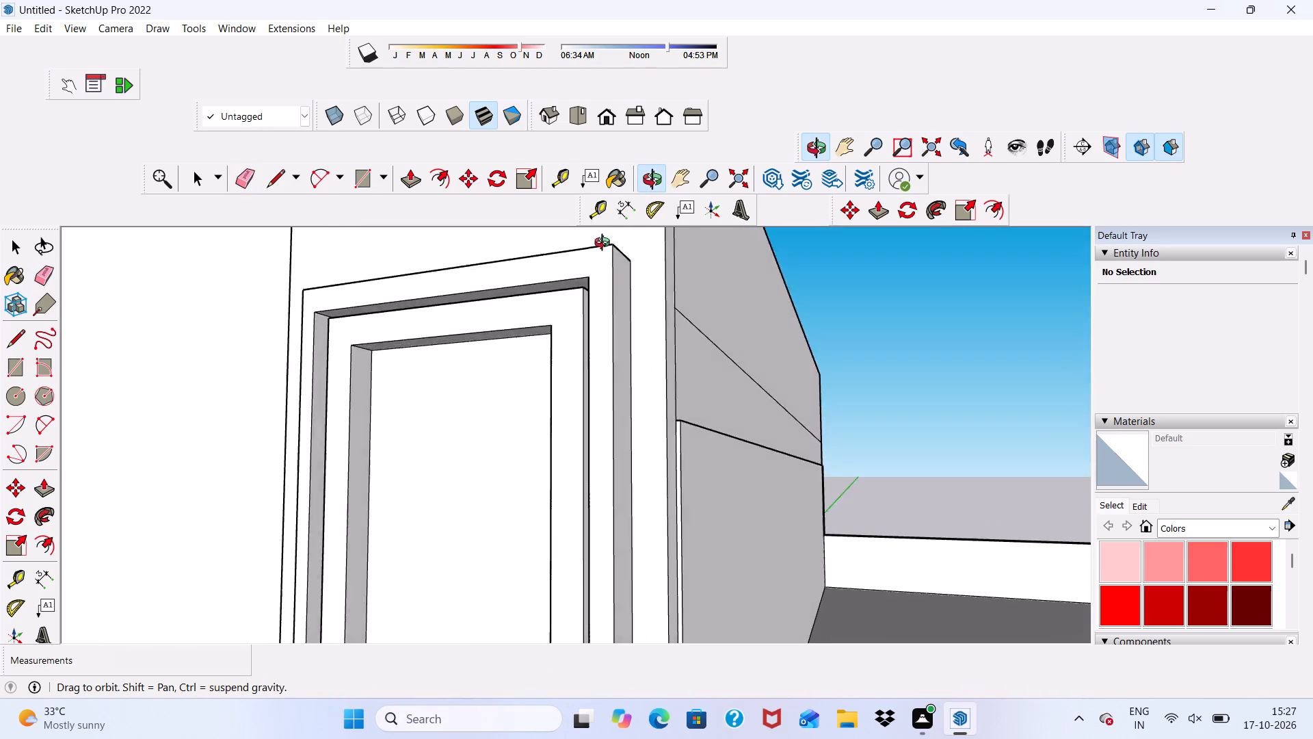
{"action": "middle_click_drag", "start_coordinate": [605, 244], "coordinate": [570, 298]}
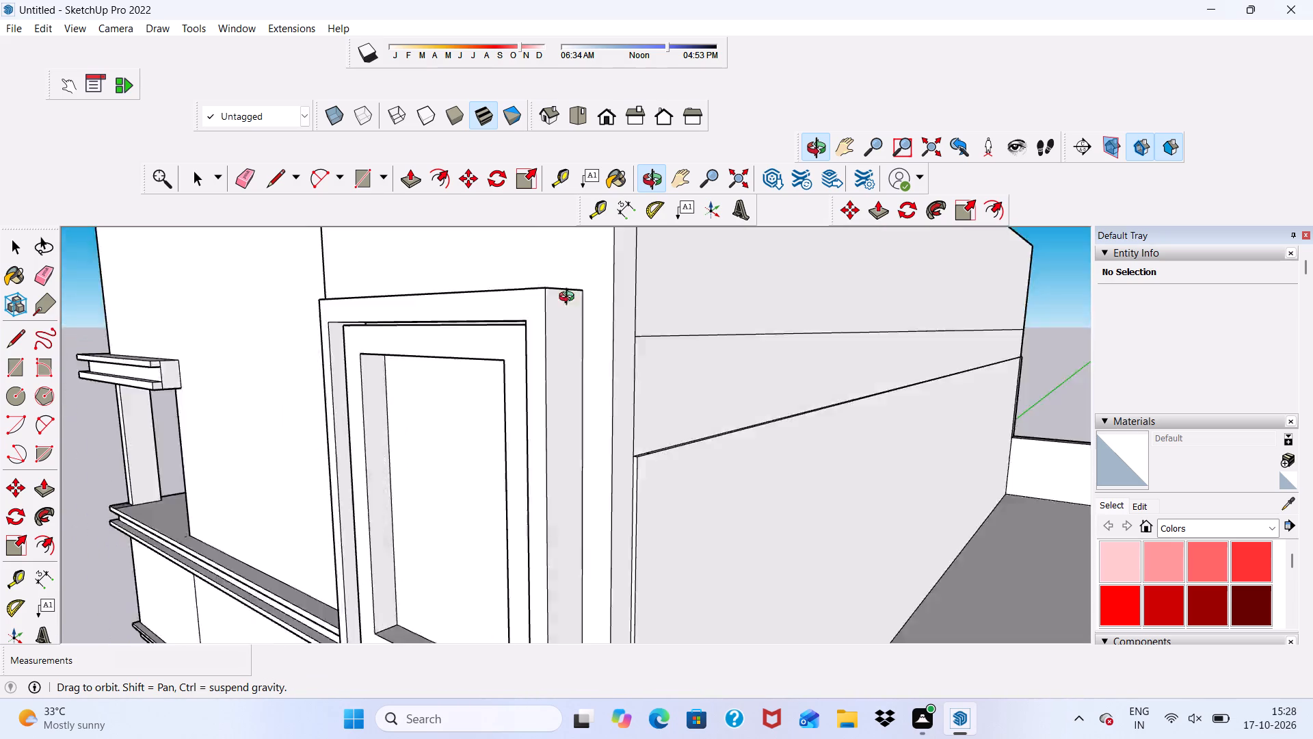
{"action": "middle_click_drag", "start_coordinate": [570, 298], "coordinate": [622, 296]}
{"action": "scroll", "coordinate": [620, 479], "scroll_direction": "up", "scroll_amount": 6}
{"action": "scroll", "coordinate": [576, 462], "scroll_direction": "down", "scroll_amount": 1}
{"action": "middle_click_drag", "start_coordinate": [576, 462], "coordinate": [648, 519]}
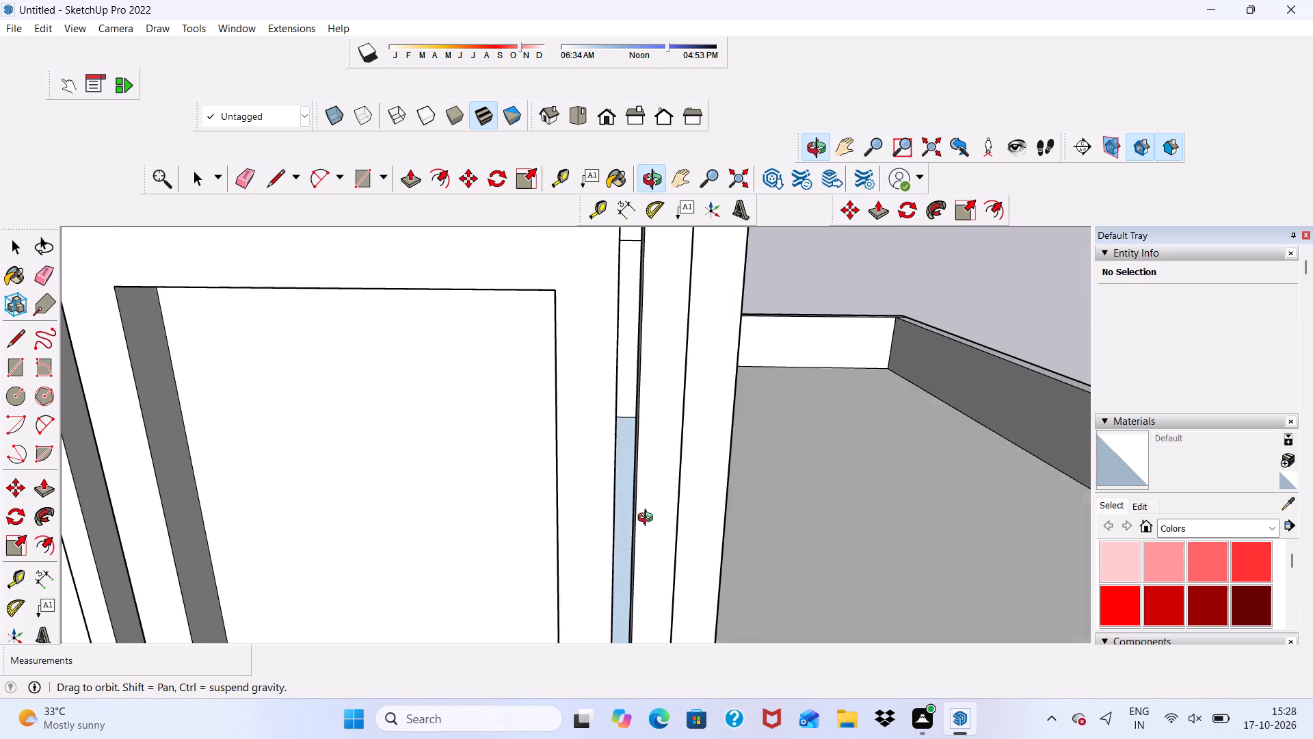
{"action": "middle_click_drag", "start_coordinate": [648, 519], "coordinate": [638, 547]}
{"action": "scroll", "coordinate": [634, 432], "scroll_direction": "down", "scroll_amount": 14}
{"action": "middle_click_drag", "start_coordinate": [656, 466], "coordinate": [697, 302]}
{"action": "scroll", "coordinate": [688, 367], "scroll_direction": "up", "scroll_amount": 3}
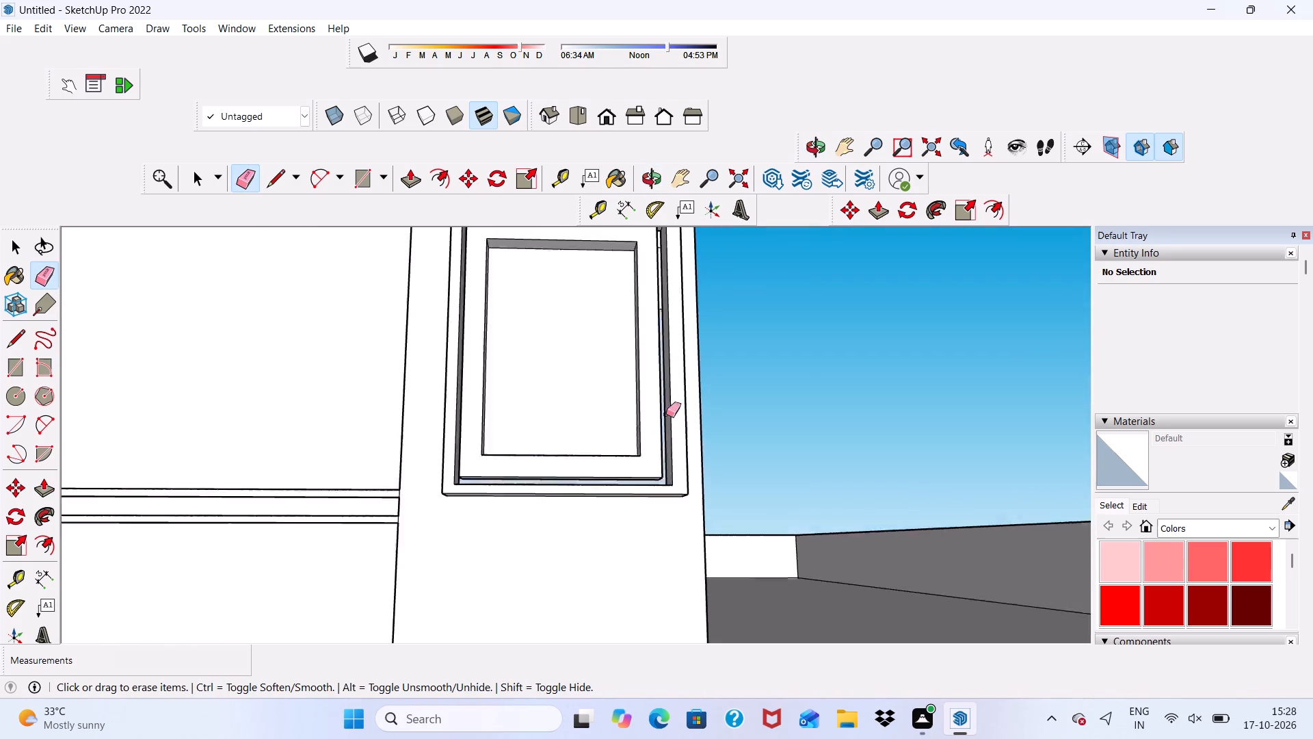
{"action": "scroll", "coordinate": [666, 414], "scroll_direction": "up", "scroll_amount": 9}
{"action": "middle_click_drag", "start_coordinate": [646, 524], "coordinate": [576, 521]}
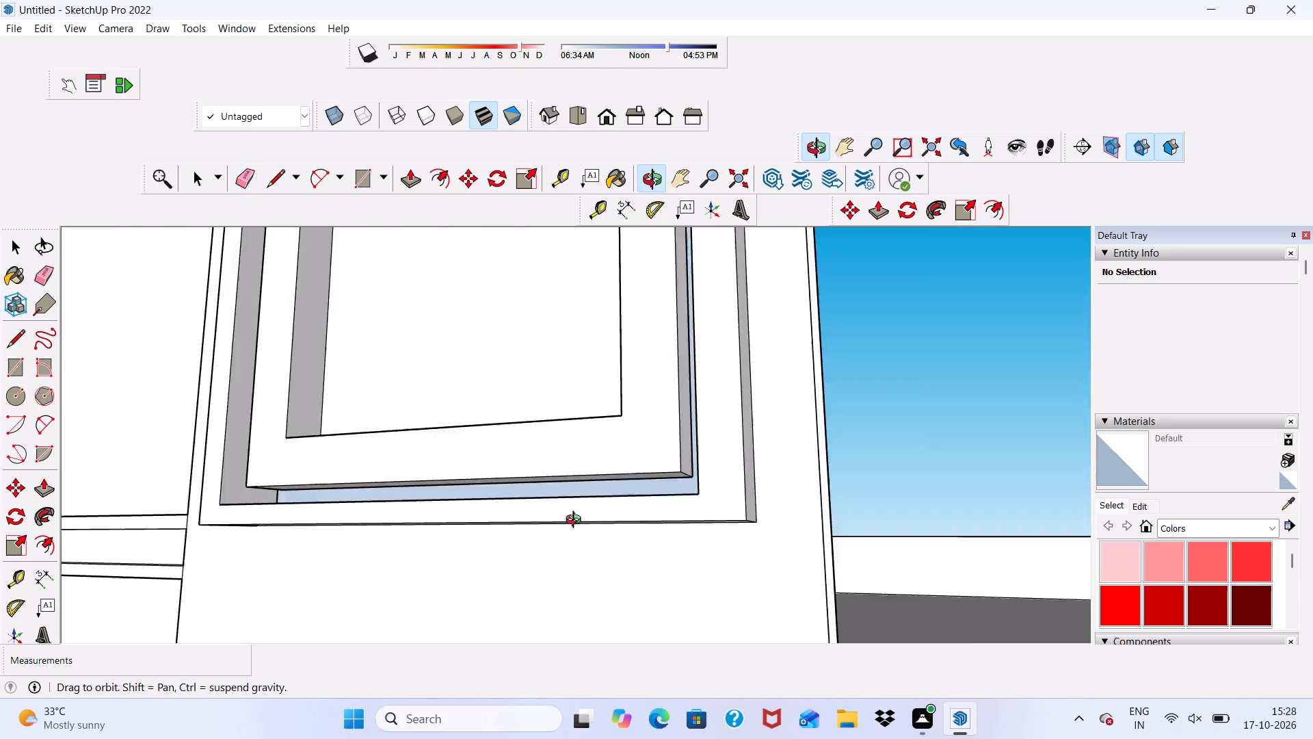
{"action": "middle_click_drag", "start_coordinate": [576, 521], "coordinate": [688, 532]}
{"action": "scroll", "coordinate": [707, 481], "scroll_direction": "up", "scroll_amount": 1}
{"action": "scroll", "coordinate": [667, 445], "scroll_direction": "down", "scroll_amount": 9}
{"action": "key", "text": "space"}
{"action": "middle_click_drag", "start_coordinate": [678, 519], "coordinate": [683, 367]}
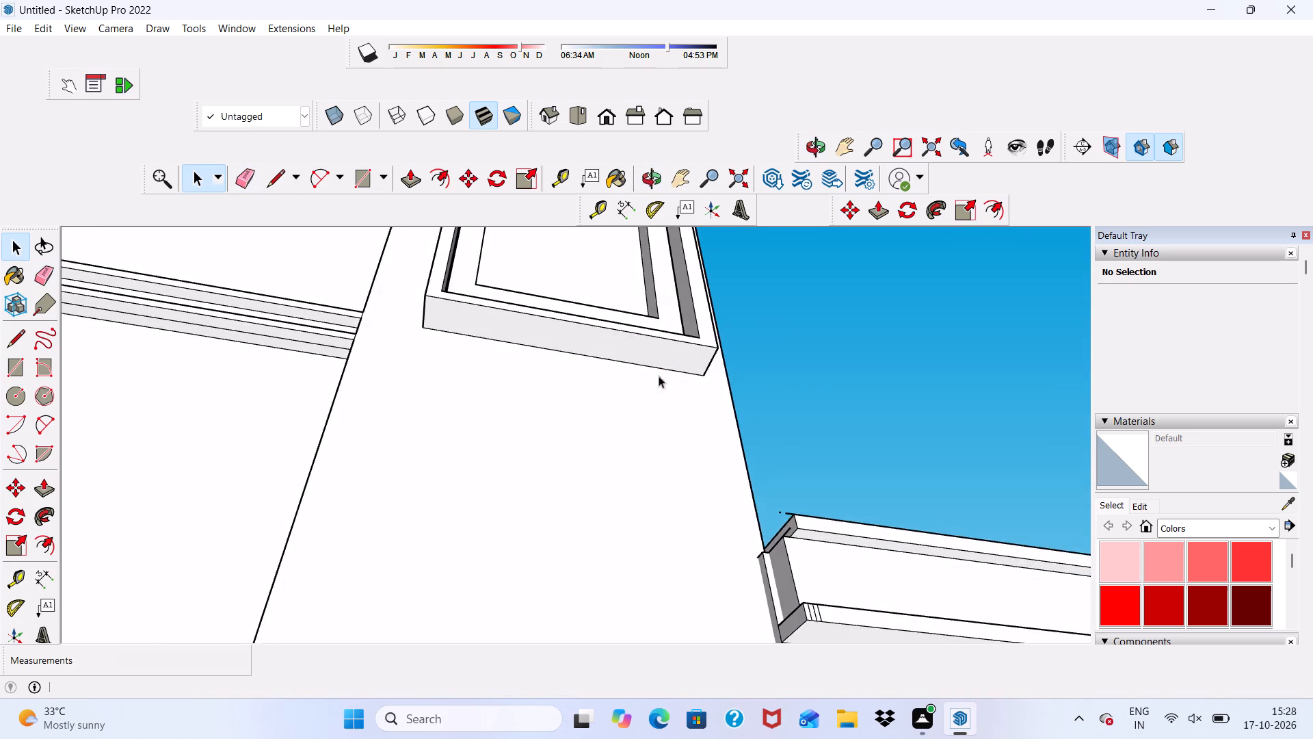
{"action": "scroll", "coordinate": [639, 394], "scroll_direction": "down", "scroll_amount": 17}
{"action": "middle_click_drag", "start_coordinate": [703, 475], "coordinate": [680, 672]}
{"action": "scroll", "coordinate": [678, 481], "scroll_direction": "up", "scroll_amount": 5}
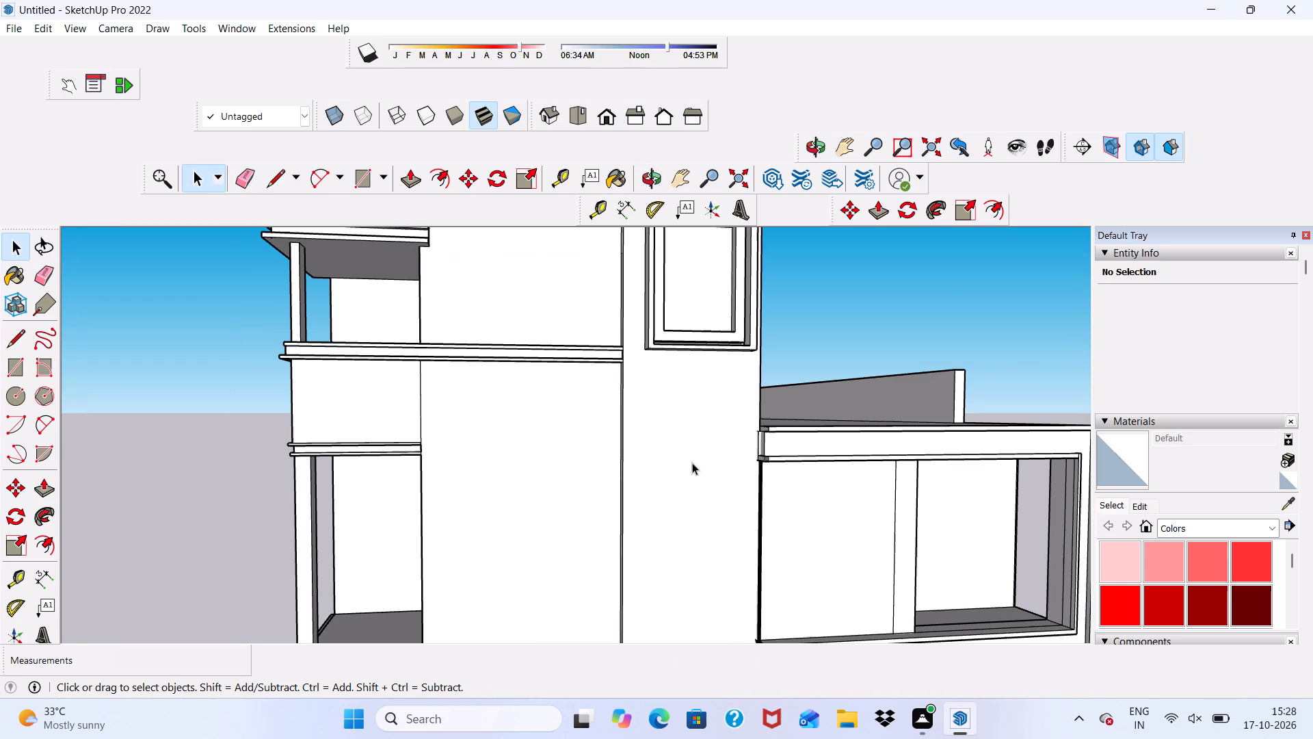
{"action": "scroll", "coordinate": [692, 463], "scroll_direction": "up", "scroll_amount": 3}
{"action": "scroll", "coordinate": [689, 458], "scroll_direction": "down", "scroll_amount": 2}
{"action": "scroll", "coordinate": [711, 550], "scroll_direction": "down", "scroll_amount": 6}
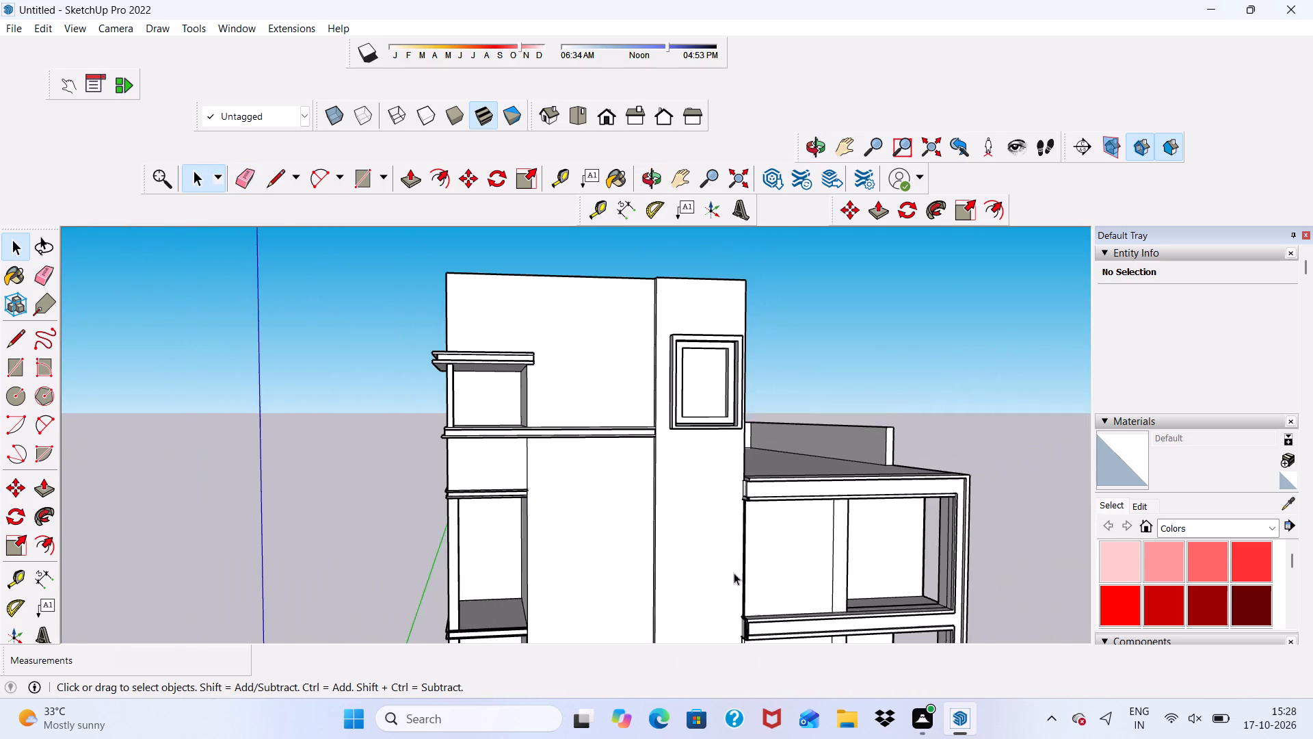
Draw a vertical mullion rectangle about 3 7/16" by 5' 3 1/4" down the middle of the window's inner panel.
{"action": "middle_click_drag", "start_coordinate": [713, 513], "coordinate": [637, 551]}
{"action": "scroll", "coordinate": [668, 415], "scroll_direction": "up", "scroll_amount": 5}
{"action": "scroll", "coordinate": [734, 310], "scroll_direction": "up", "scroll_amount": 5}
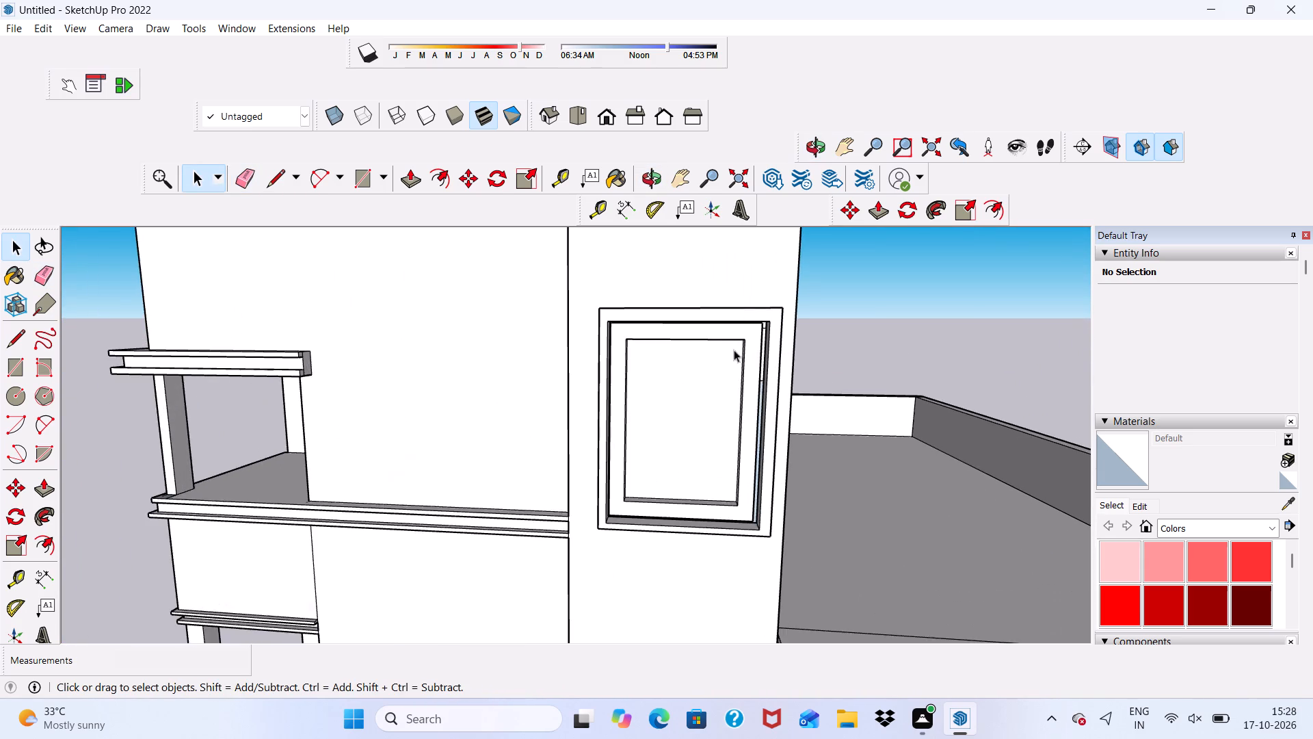
{"action": "middle_click_drag", "start_coordinate": [700, 356], "coordinate": [719, 291]}
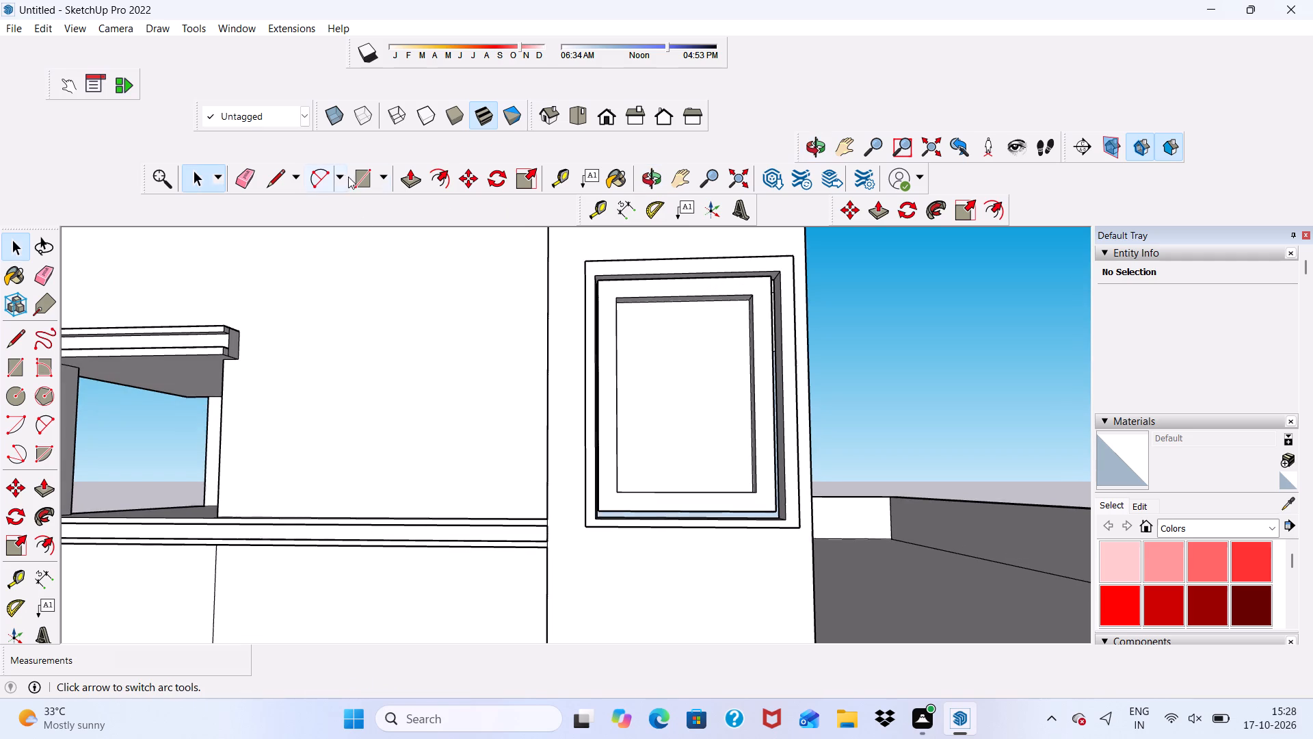
{"action": "scroll", "coordinate": [358, 177], "scroll_direction": "up", "scroll_amount": 1}
{"action": "left_click", "coordinate": [354, 177]}
{"action": "scroll", "coordinate": [678, 302], "scroll_direction": "up", "scroll_amount": 5}
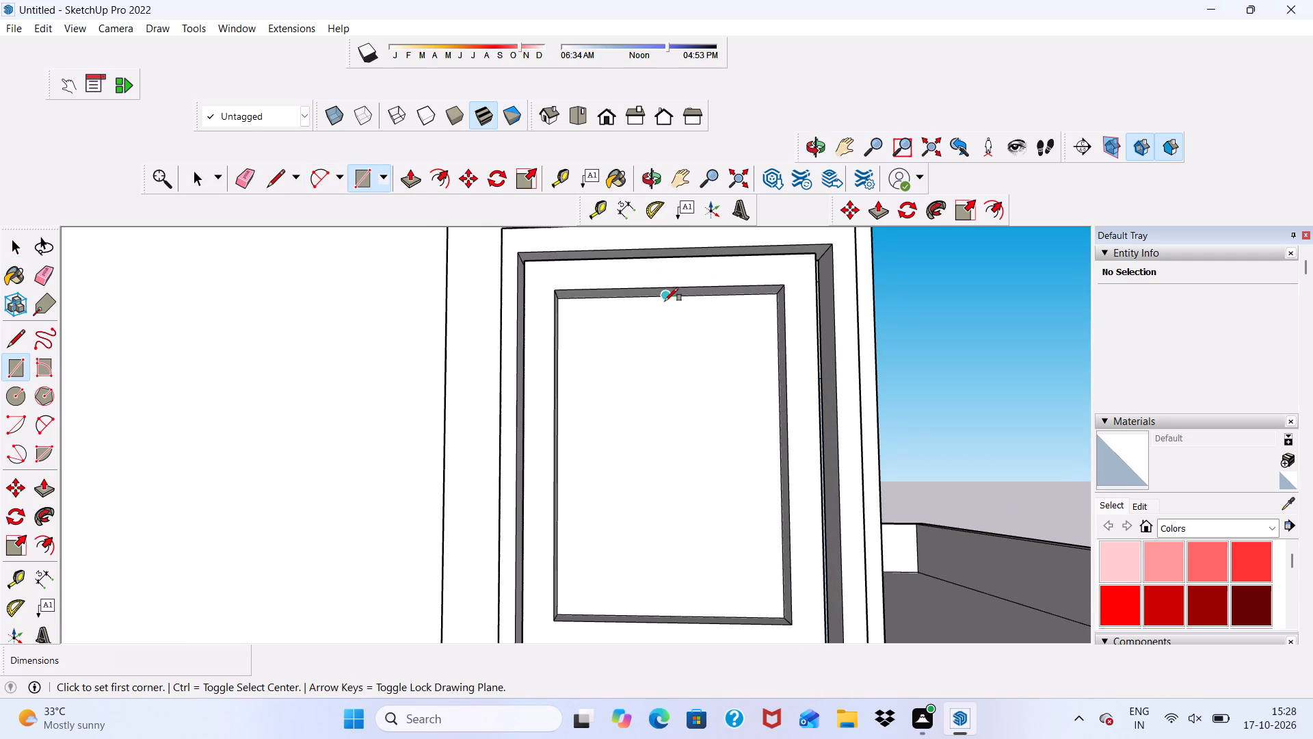
{"action": "scroll", "coordinate": [555, 365], "scroll_direction": "up", "scroll_amount": 5}
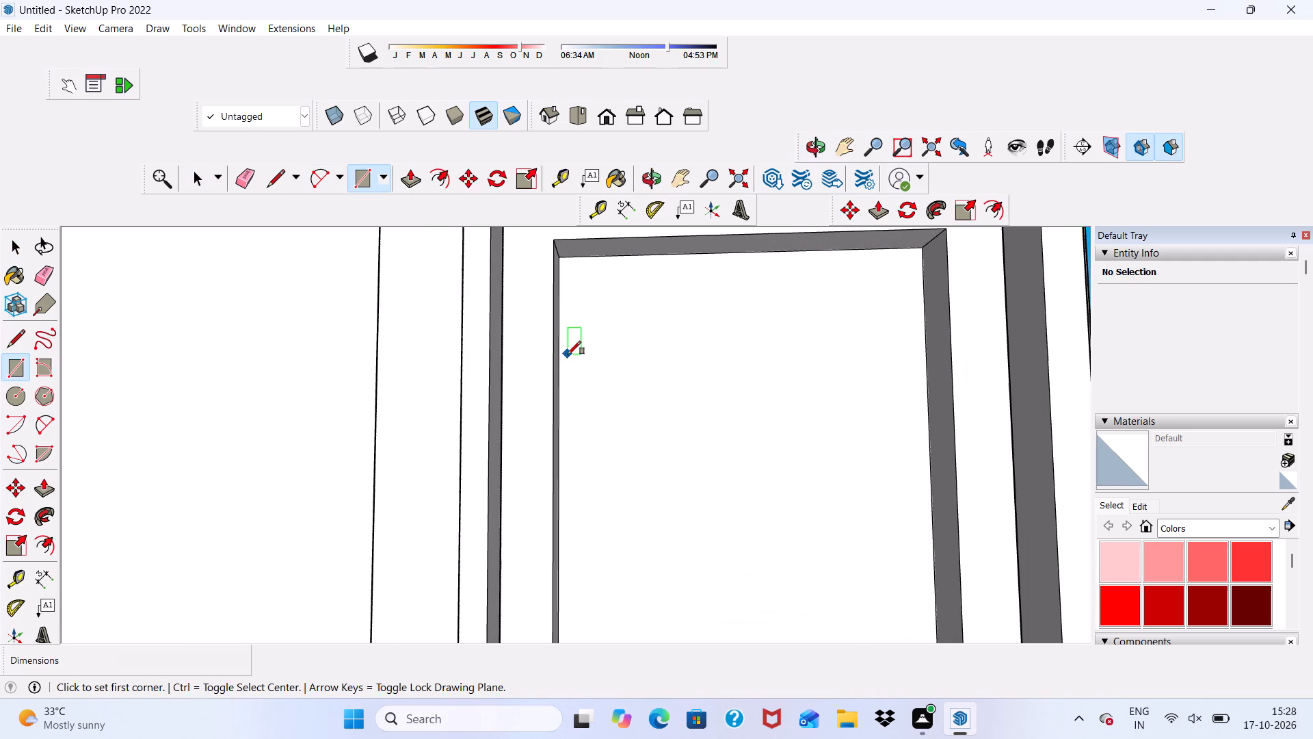
{"action": "left_click", "coordinate": [733, 252]}
{"action": "scroll", "coordinate": [750, 333], "scroll_direction": "down", "scroll_amount": 9}
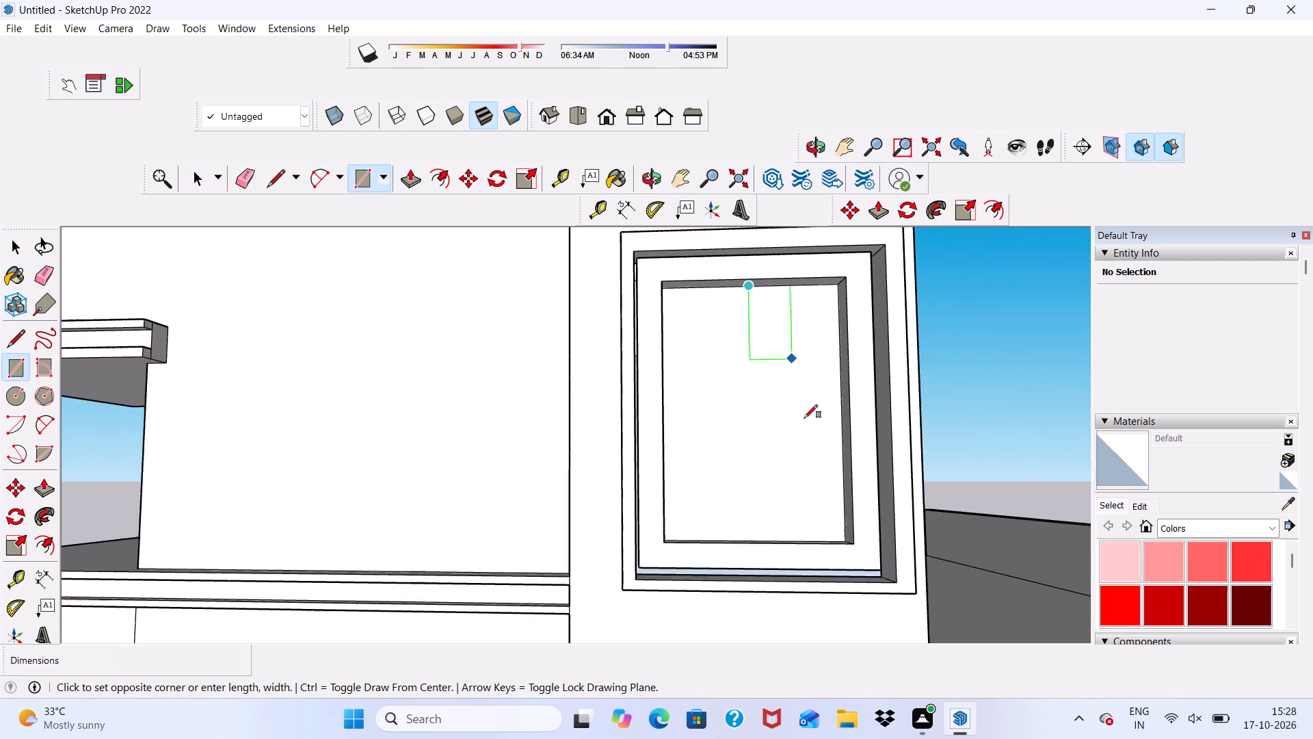
{"action": "scroll", "coordinate": [778, 497], "scroll_direction": "up", "scroll_amount": 7}
{"action": "scroll", "coordinate": [756, 547], "scroll_direction": "down", "scroll_amount": 1}
{"action": "middle_click_drag", "start_coordinate": [756, 550], "coordinate": [777, 582]}
{"action": "scroll", "coordinate": [765, 556], "scroll_direction": "up", "scroll_amount": 3}
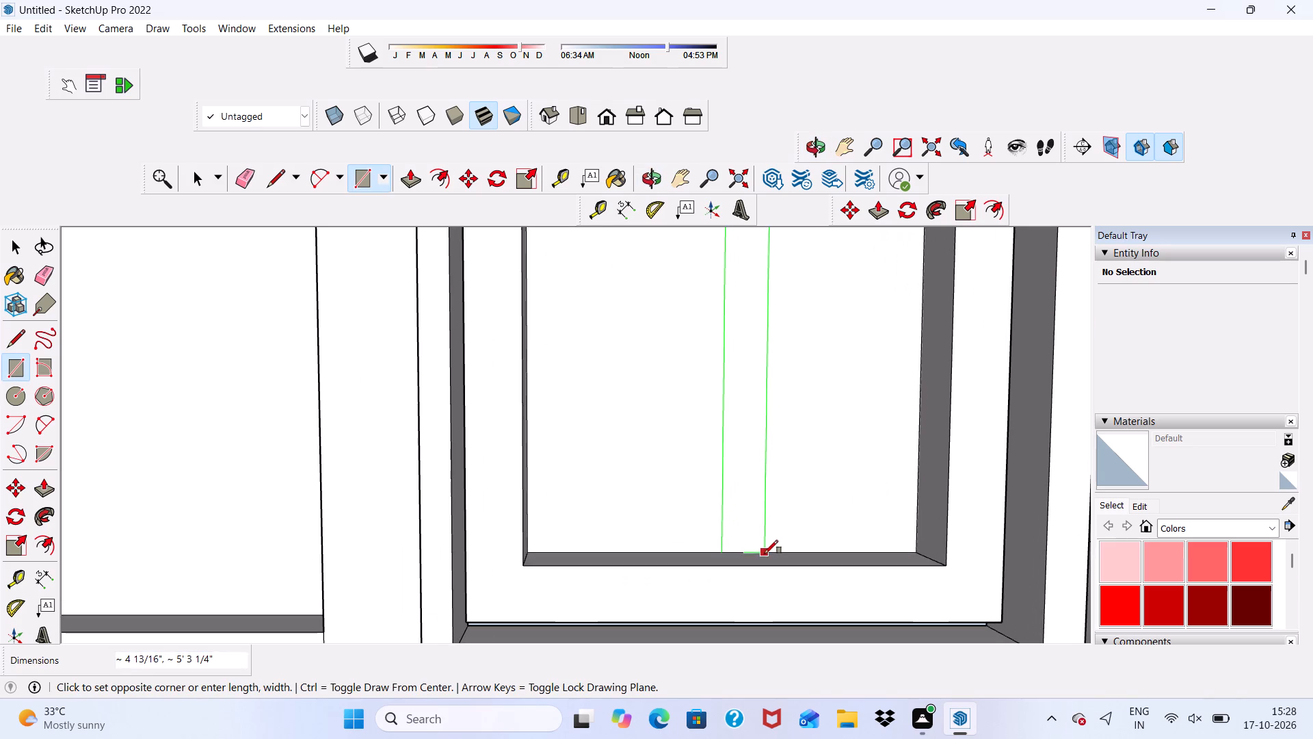
{"action": "left_click", "coordinate": [752, 551]}
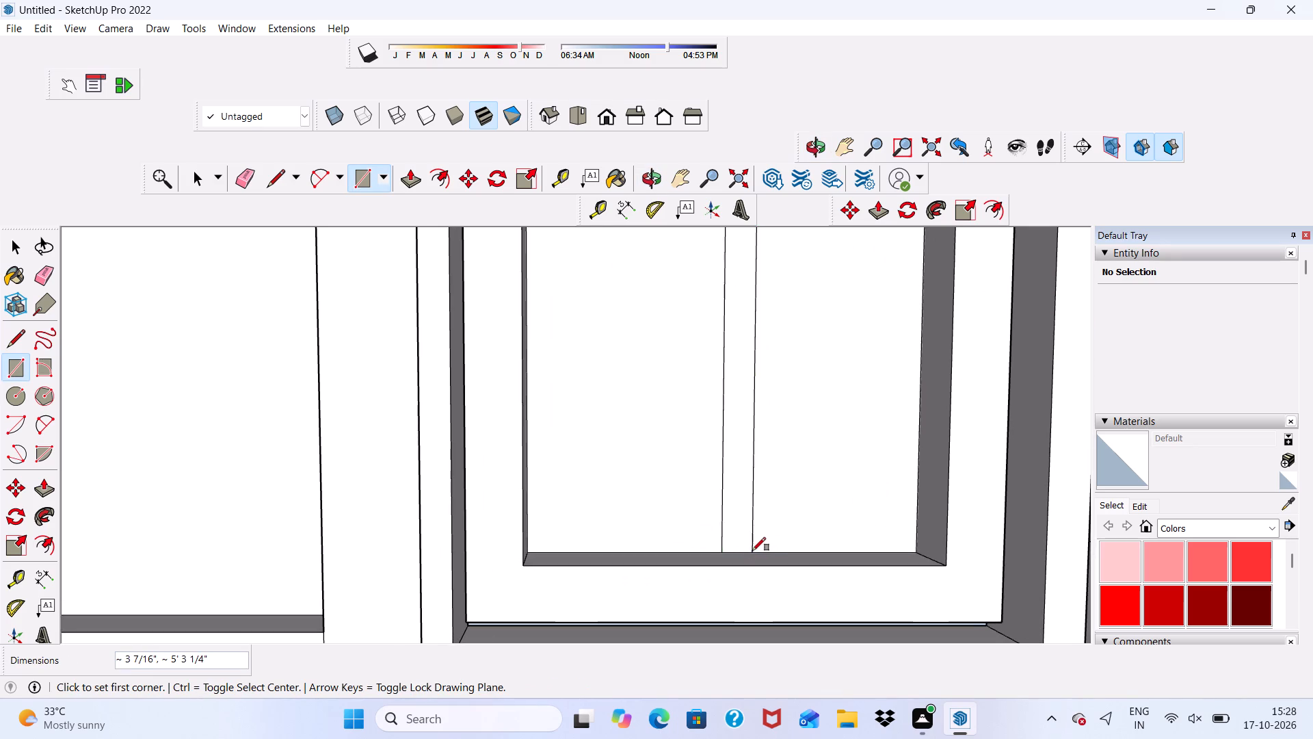
Draw a horizontal bar rectangle about 3' 7 3/4" by 2 1/16" across the upper part of the window panel.
{"action": "scroll", "coordinate": [568, 541], "scroll_direction": "down", "scroll_amount": 14}
{"action": "middle_click_drag", "start_coordinate": [695, 475], "coordinate": [717, 427]}
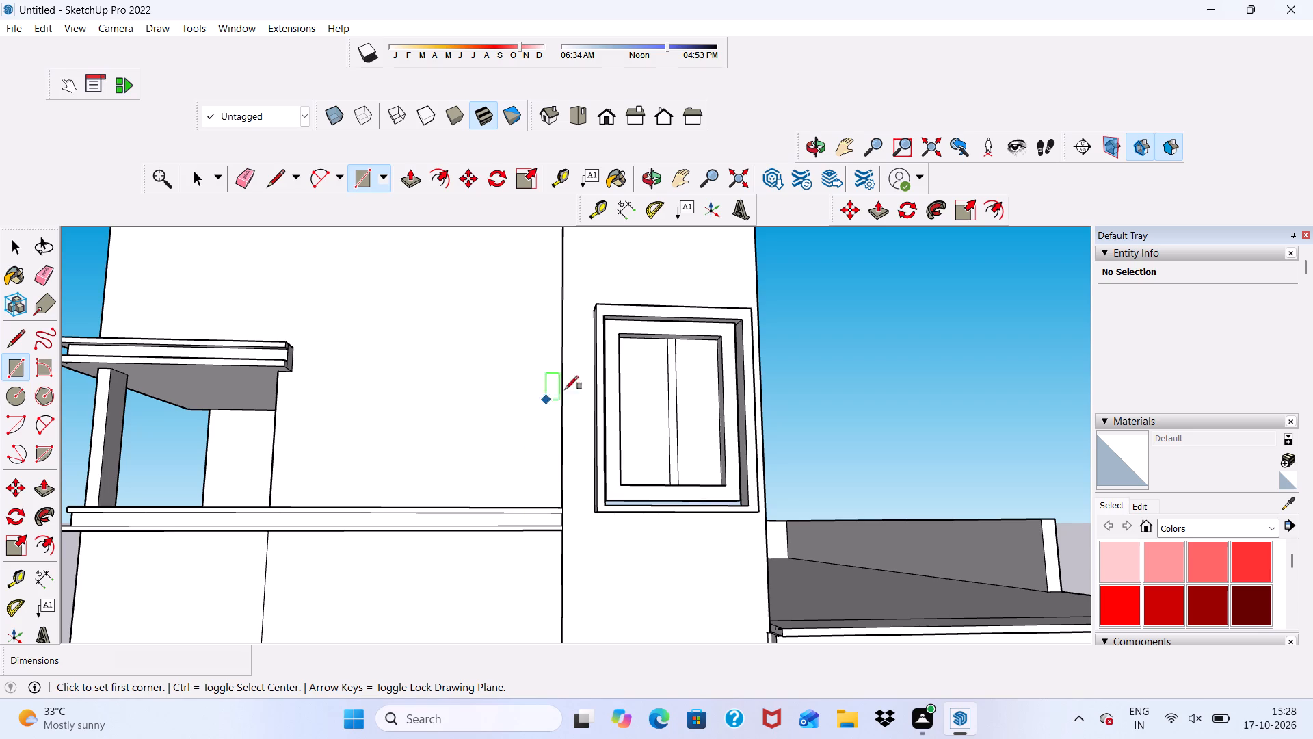
{"action": "scroll", "coordinate": [669, 361], "scroll_direction": "up", "scroll_amount": 4}
{"action": "scroll", "coordinate": [666, 361], "scroll_direction": "down", "scroll_amount": 1}
{"action": "middle_click_drag", "start_coordinate": [666, 361], "coordinate": [512, 438]}
{"action": "scroll", "coordinate": [506, 434], "scroll_direction": "up", "scroll_amount": 4}
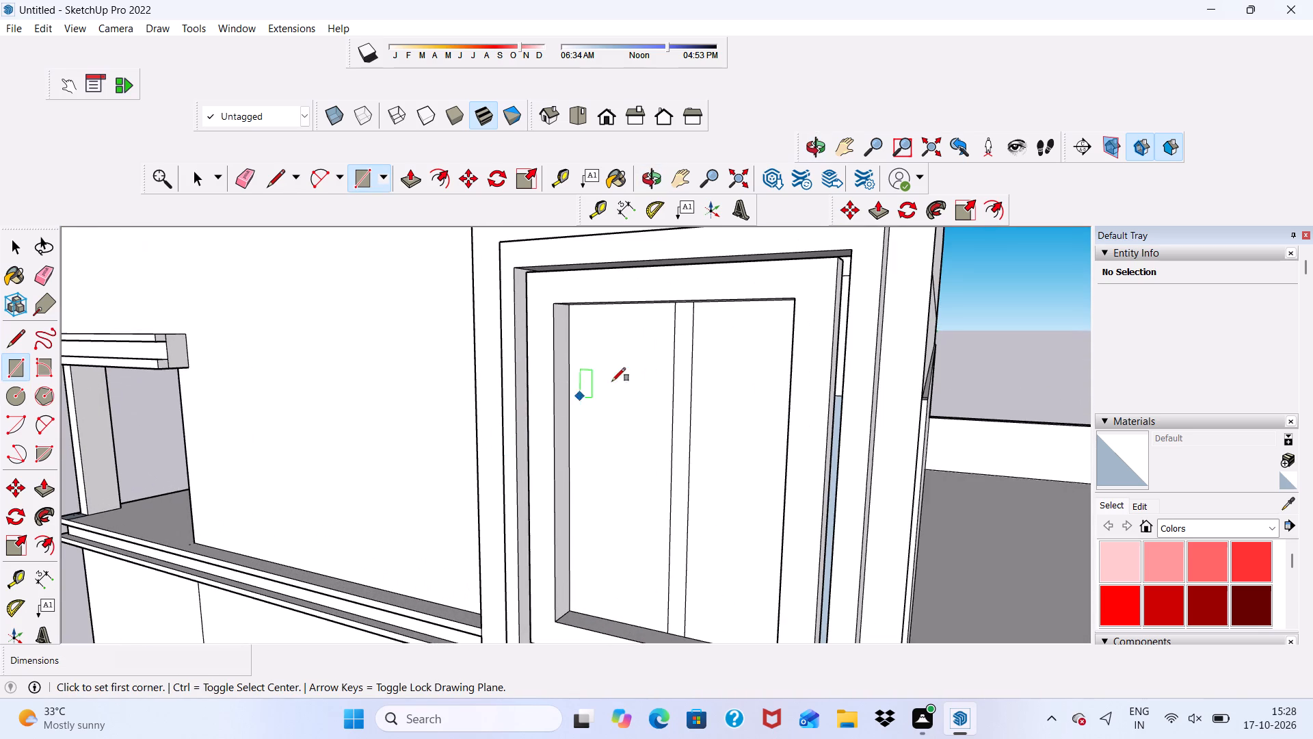
{"action": "scroll", "coordinate": [592, 376], "scroll_direction": "up", "scroll_amount": 2}
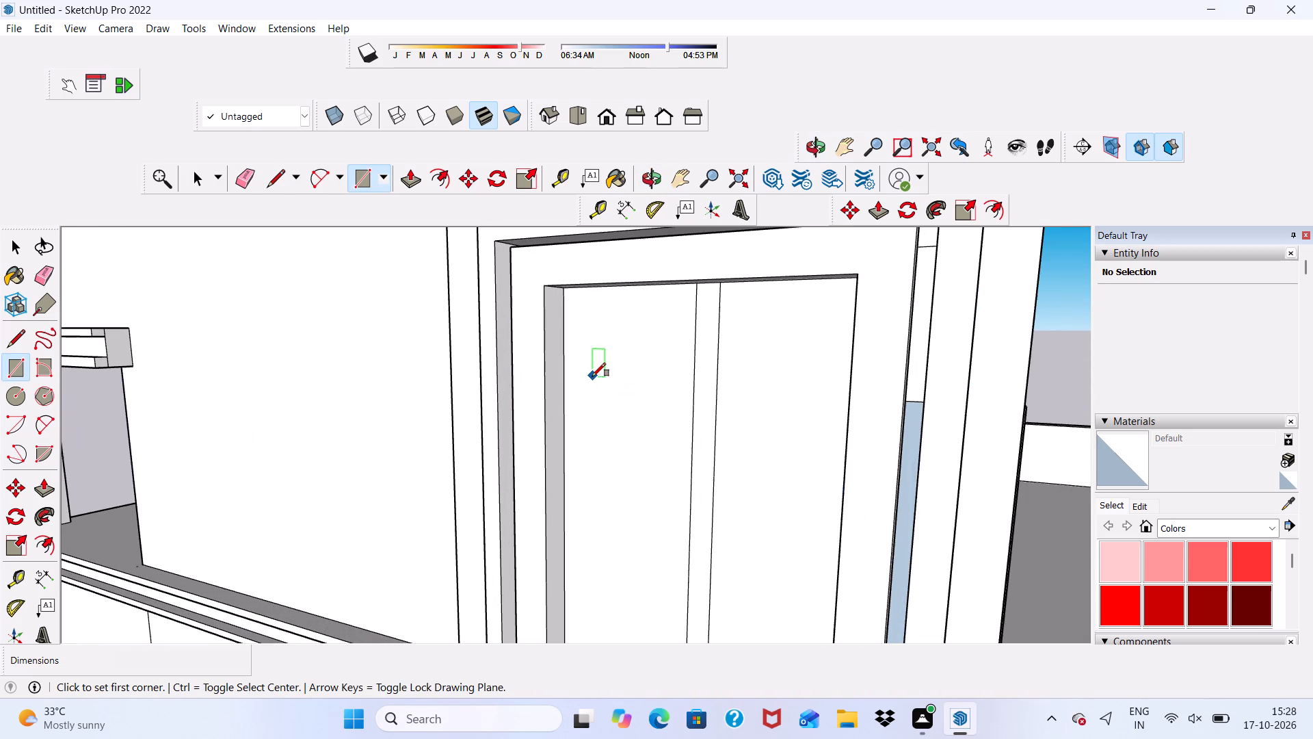
{"action": "left_click", "coordinate": [564, 383]}
{"action": "scroll", "coordinate": [564, 383], "scroll_direction": "down", "scroll_amount": 5}
{"action": "middle_click_drag", "start_coordinate": [626, 424], "coordinate": [726, 445]}
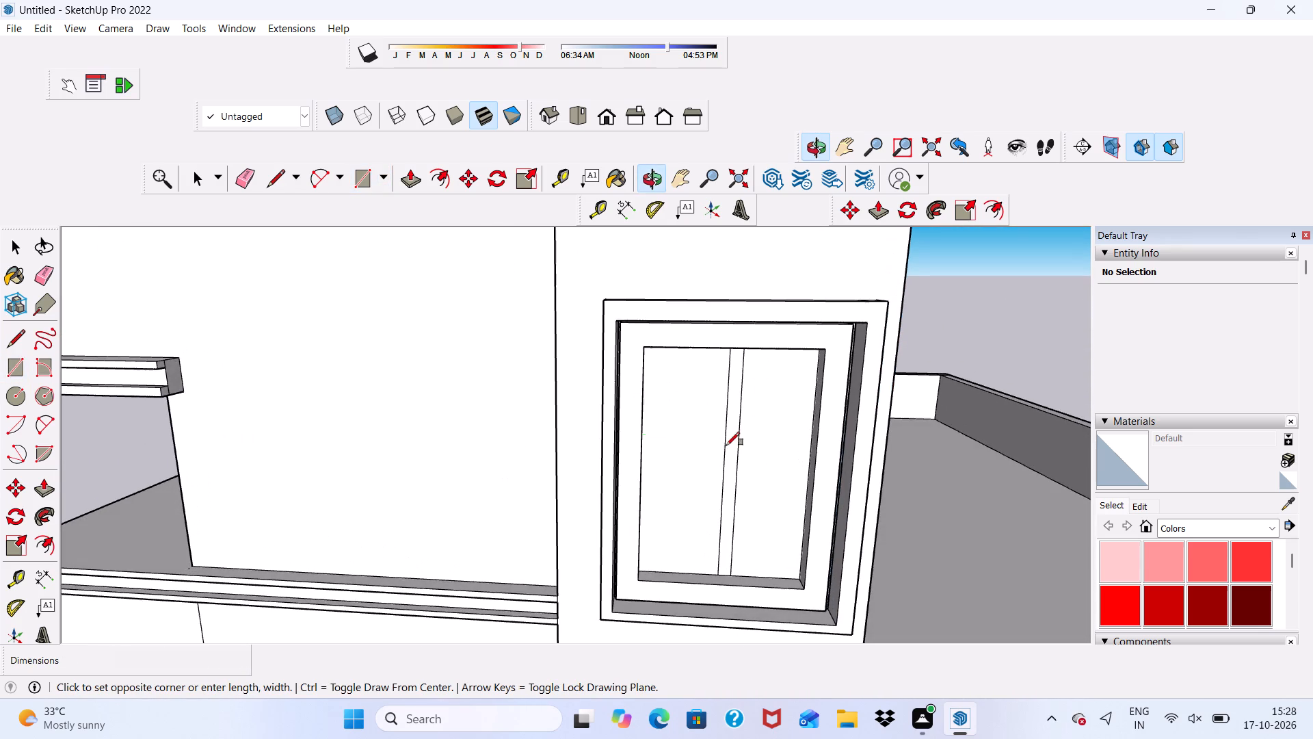
{"action": "scroll", "coordinate": [802, 432], "scroll_direction": "up", "scroll_amount": 4}
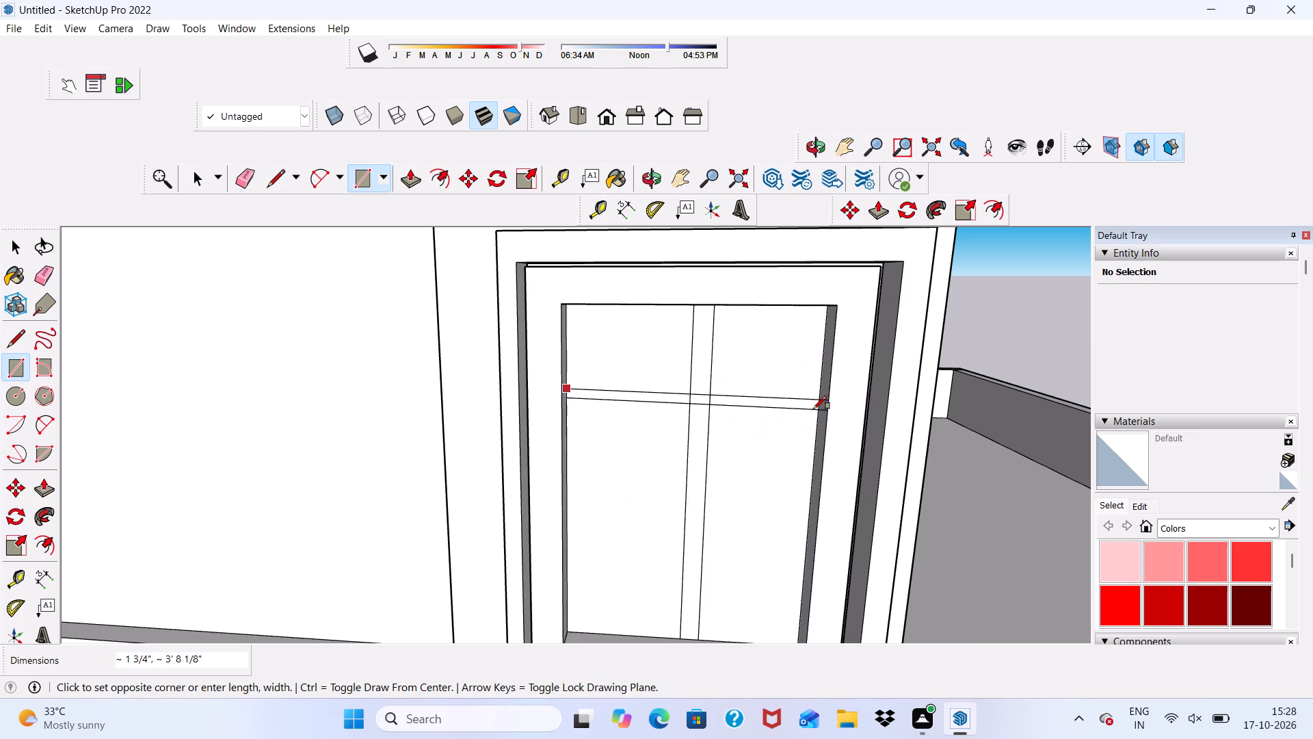
{"action": "scroll", "coordinate": [813, 409], "scroll_direction": "up", "scroll_amount": 5}
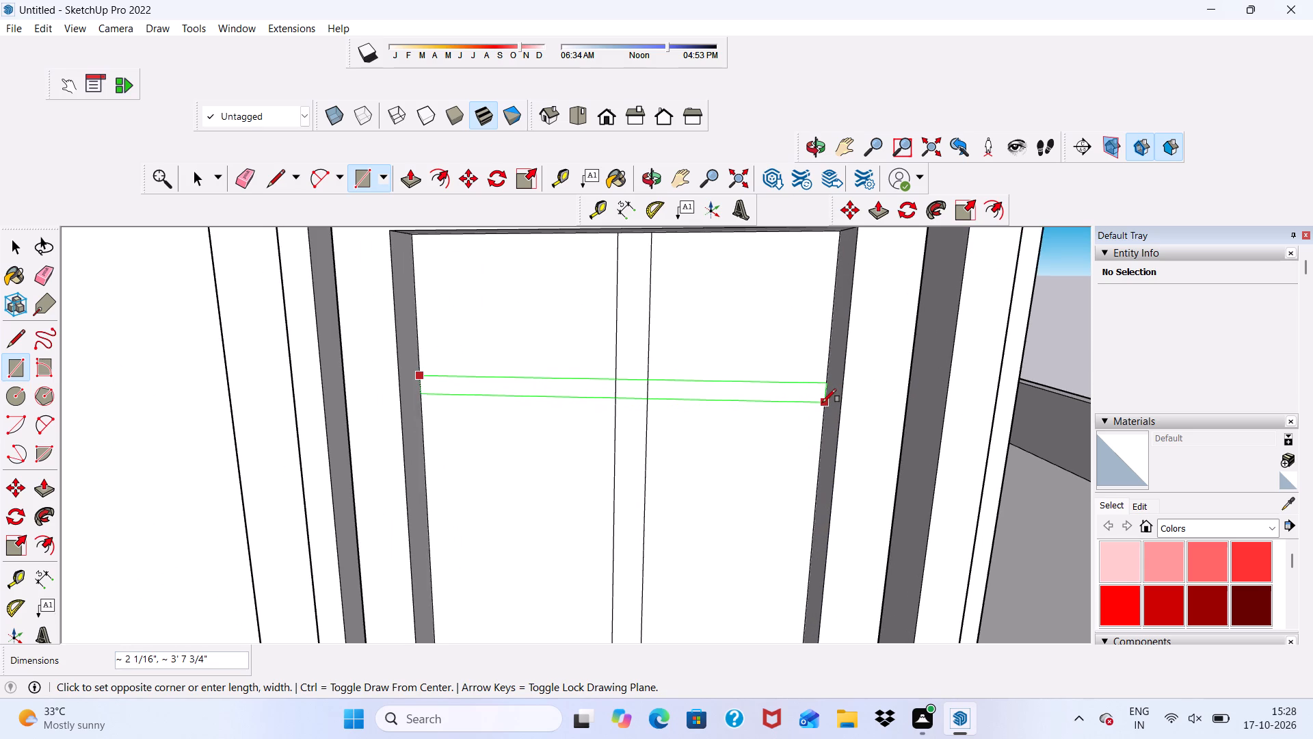
{"action": "left_click", "coordinate": [823, 402]}
Draw a second horizontal bar rectangle about 3' 7 3/4" by 2 7/8" across the window panel below the first bar.
{"action": "scroll", "coordinate": [631, 484], "scroll_direction": "down", "scroll_amount": 4}
{"action": "middle_click_drag", "start_coordinate": [556, 482], "coordinate": [501, 414]}
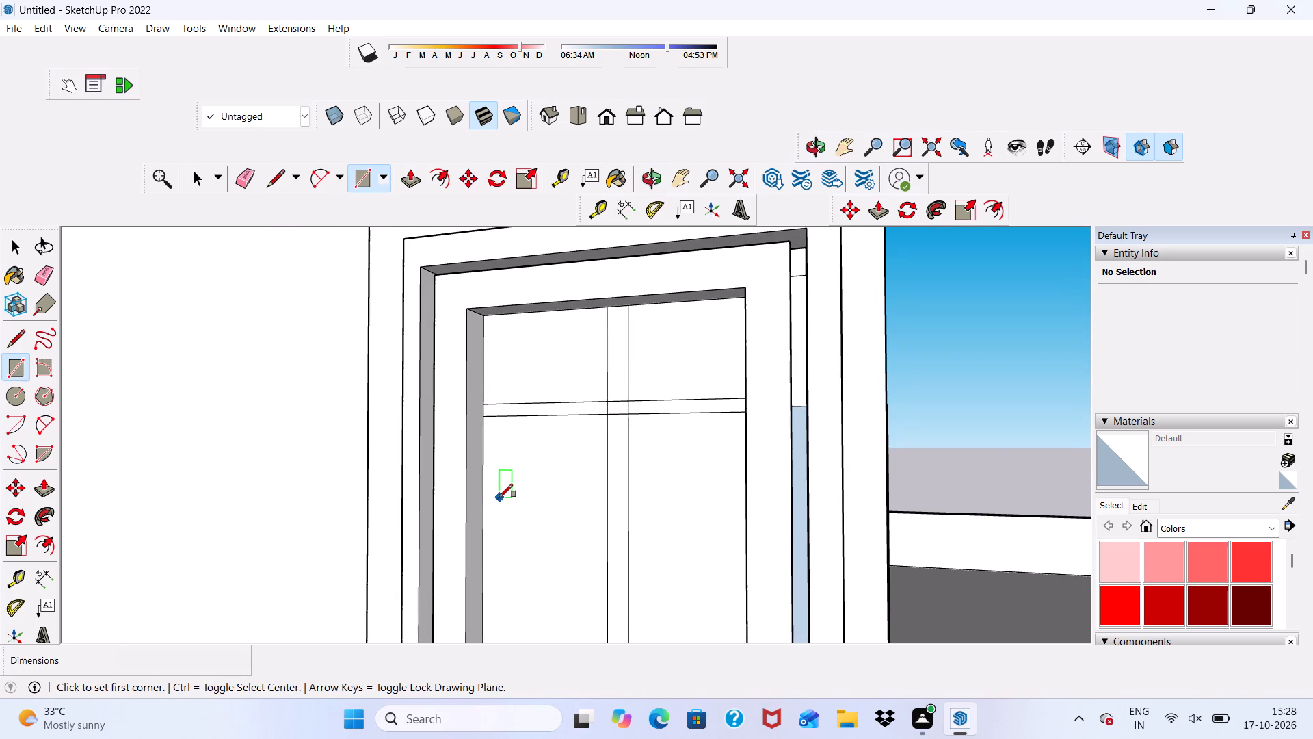
{"action": "left_click", "coordinate": [488, 498]}
{"action": "scroll", "coordinate": [563, 500], "scroll_direction": "down", "scroll_amount": 6}
{"action": "middle_click_drag", "start_coordinate": [646, 506], "coordinate": [745, 504]}
{"action": "scroll", "coordinate": [732, 511], "scroll_direction": "up", "scroll_amount": 11}
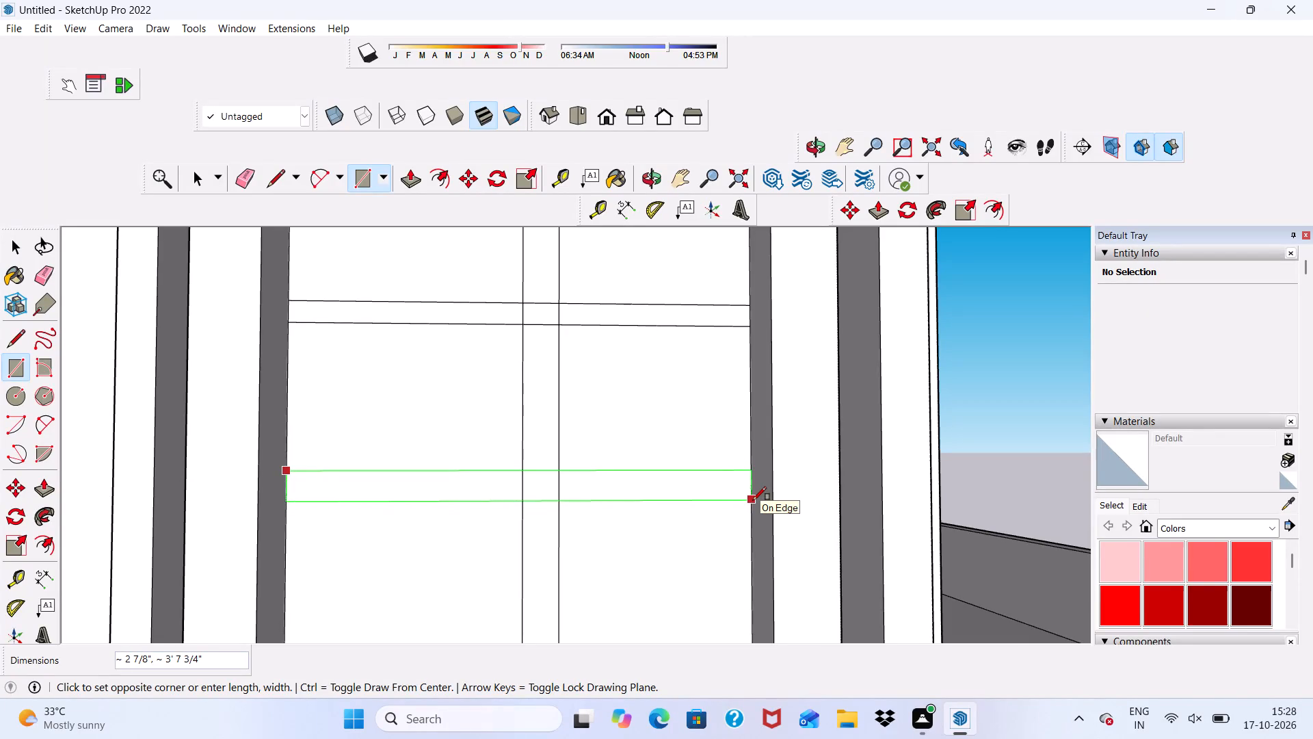
{"action": "left_click", "coordinate": [753, 500]}
Draw a third horizontal bar rectangle about 3' 7 3/4" by 3 3/16" across the window panel below the second bar.
{"action": "scroll", "coordinate": [555, 422], "scroll_direction": "down", "scroll_amount": 6}
{"action": "middle_click_drag", "start_coordinate": [579, 508], "coordinate": [513, 531]}
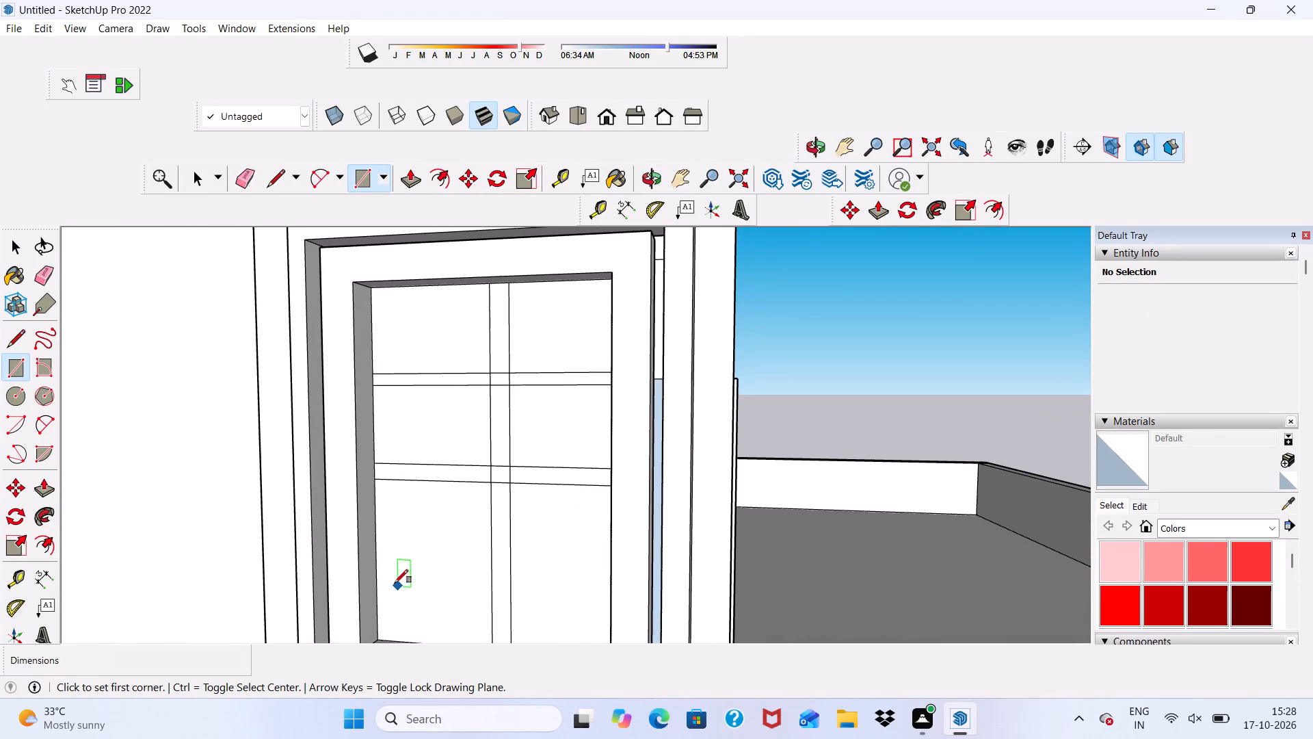
{"action": "left_click", "coordinate": [375, 547]}
{"action": "scroll", "coordinate": [430, 526], "scroll_direction": "down", "scroll_amount": 5}
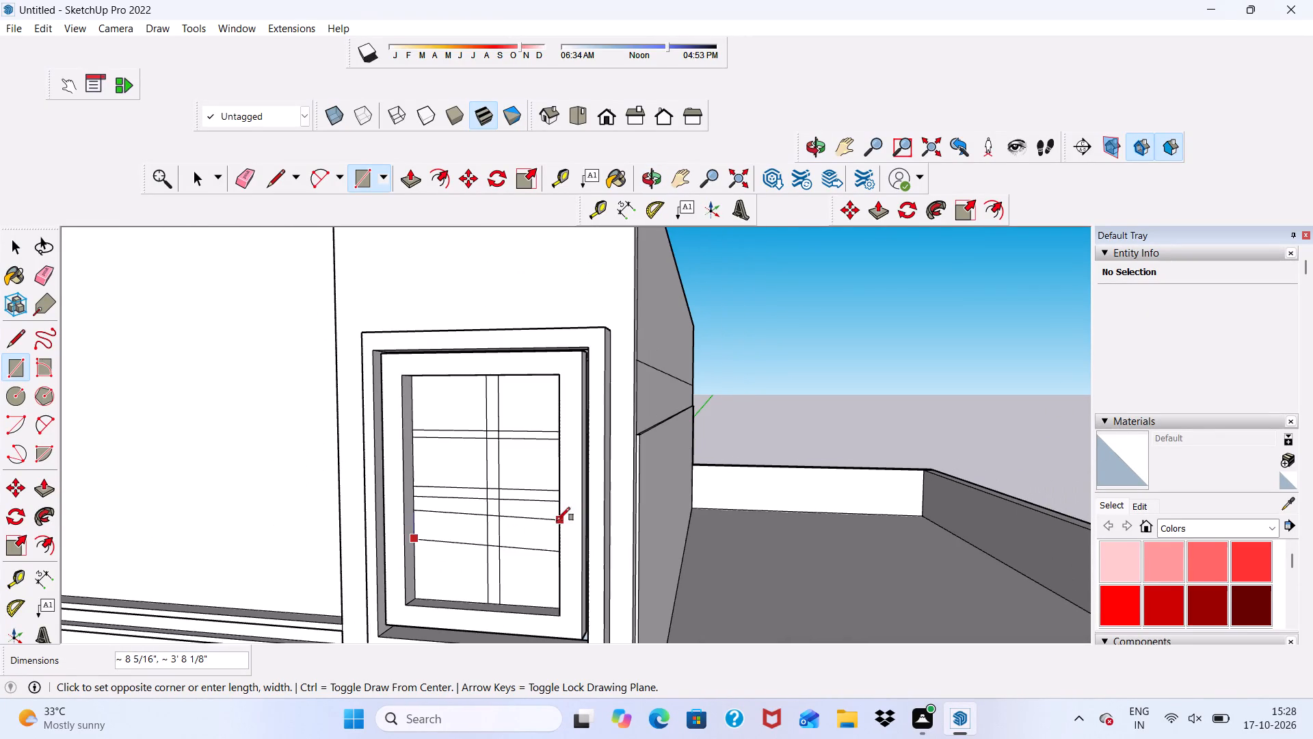
{"action": "middle_click_drag", "start_coordinate": [512, 534], "coordinate": [582, 517]}
{"action": "scroll", "coordinate": [587, 528], "scroll_direction": "up", "scroll_amount": 5}
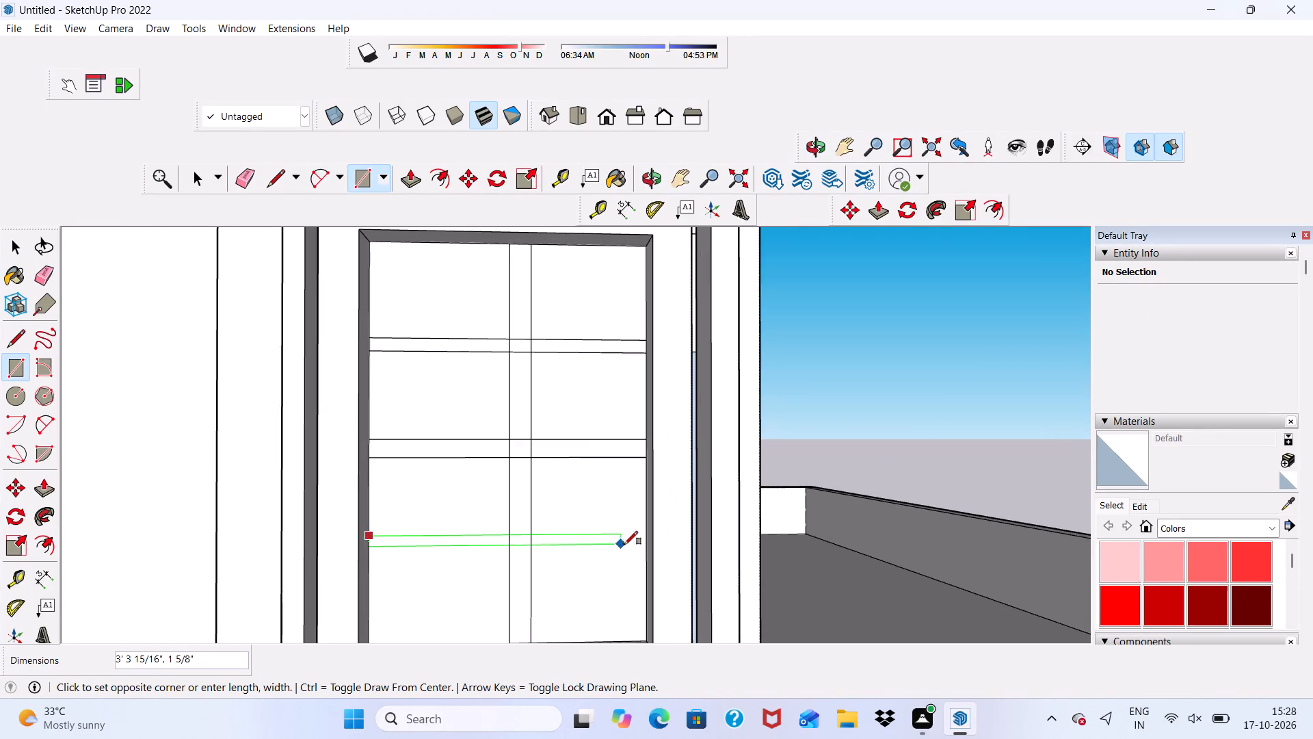
{"action": "scroll", "coordinate": [629, 547], "scroll_direction": "up", "scroll_amount": 4}
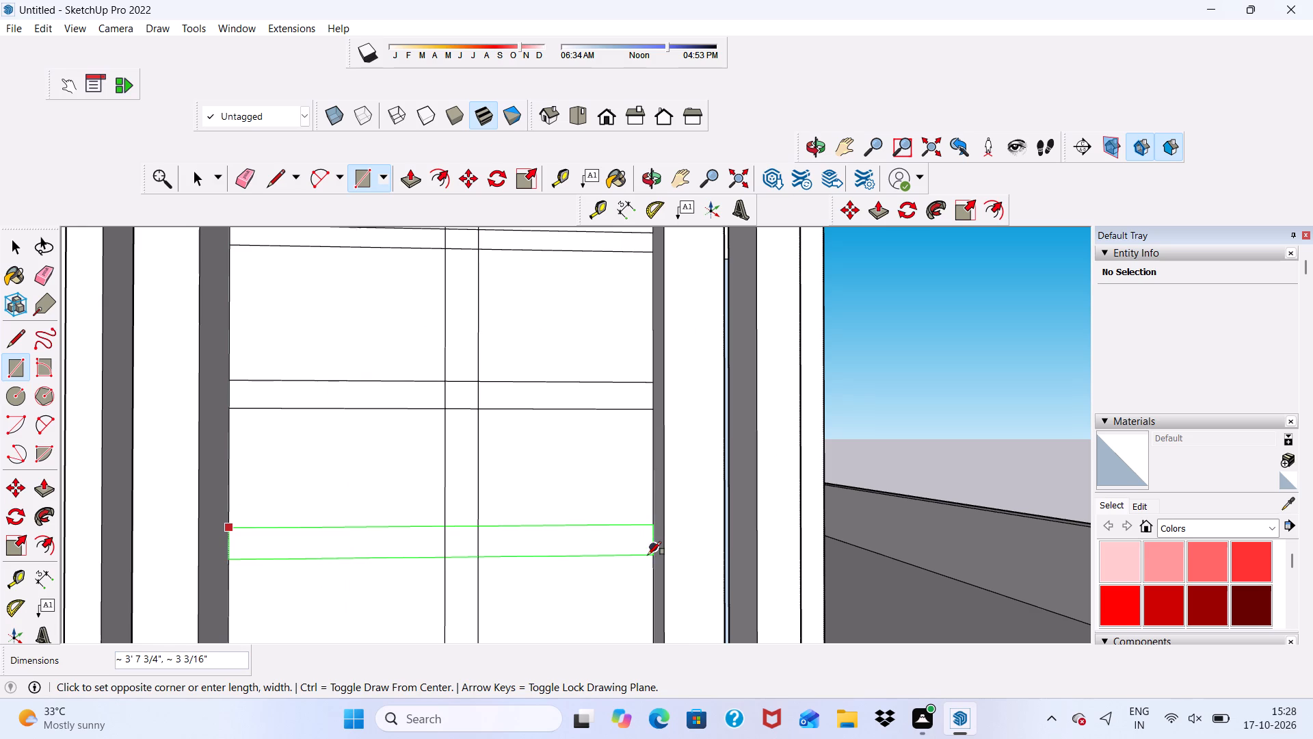
{"action": "left_click", "coordinate": [648, 555]}
{"action": "key", "text": "space"}
Erase the overlapping edge segments where the vertical mullion crosses the middle and lowest horizontal bars.
{"action": "left_click", "coordinate": [246, 176]}
{"action": "scroll", "coordinate": [425, 326], "scroll_direction": "up", "scroll_amount": 2}
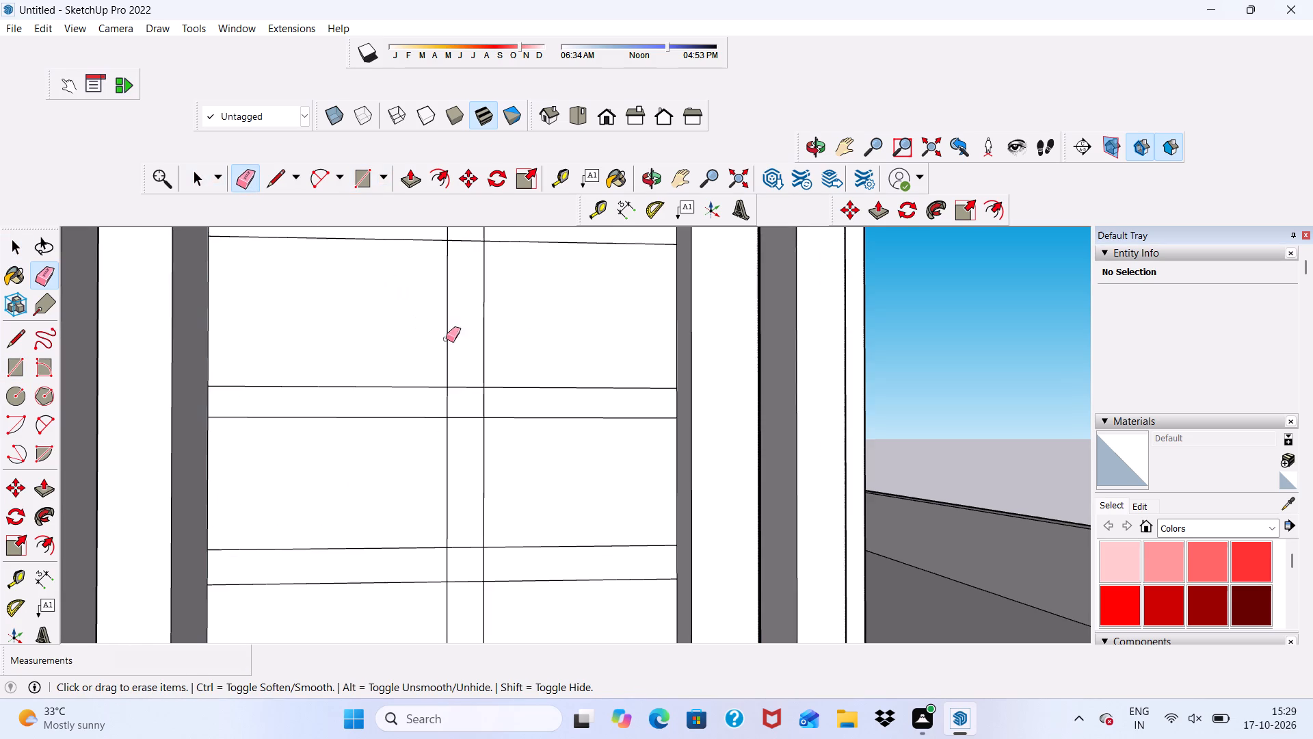
{"action": "left_click_drag", "start_coordinate": [465, 370], "coordinate": [464, 428]}
{"action": "left_click_drag", "start_coordinate": [433, 410], "coordinate": [450, 406]}
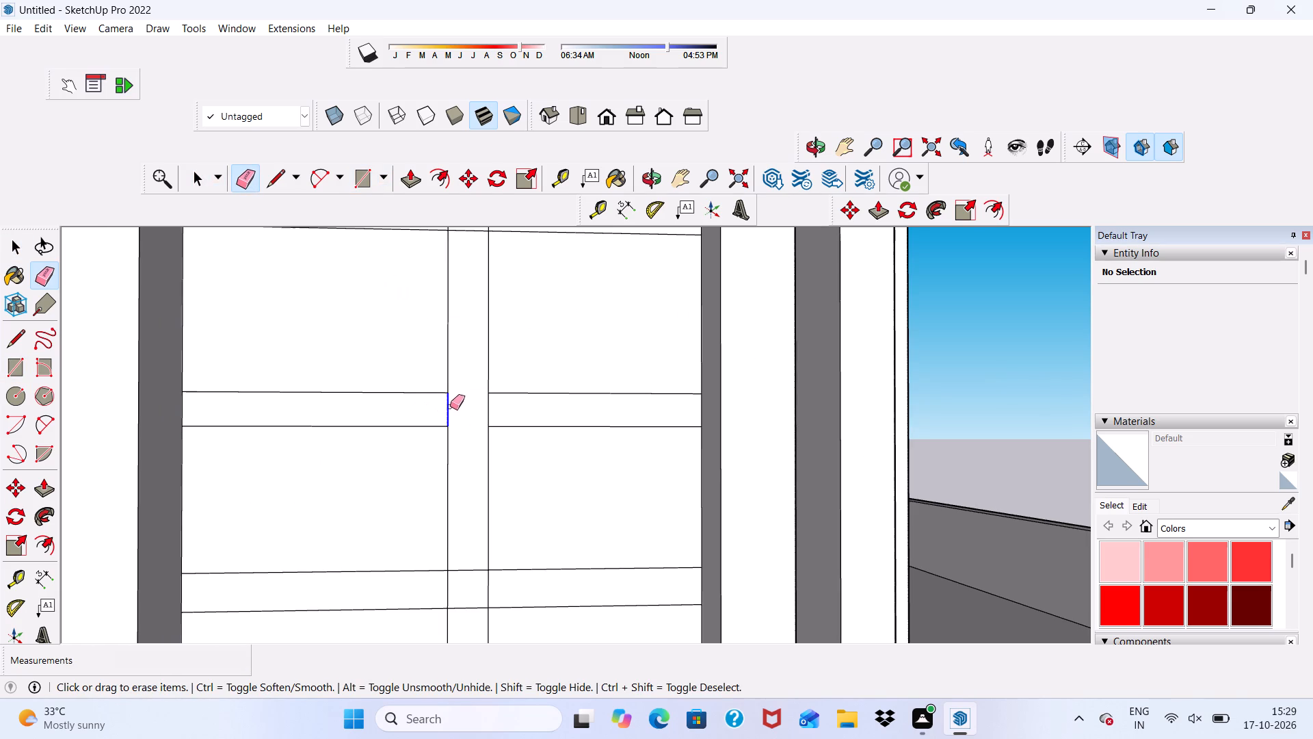
{"action": "left_click_drag", "start_coordinate": [450, 406], "coordinate": [496, 406]}
{"action": "scroll", "coordinate": [473, 348], "scroll_direction": "down", "scroll_amount": 7}
{"action": "scroll", "coordinate": [471, 517], "scroll_direction": "up", "scroll_amount": 6}
{"action": "left_click_drag", "start_coordinate": [473, 428], "coordinate": [476, 486]}
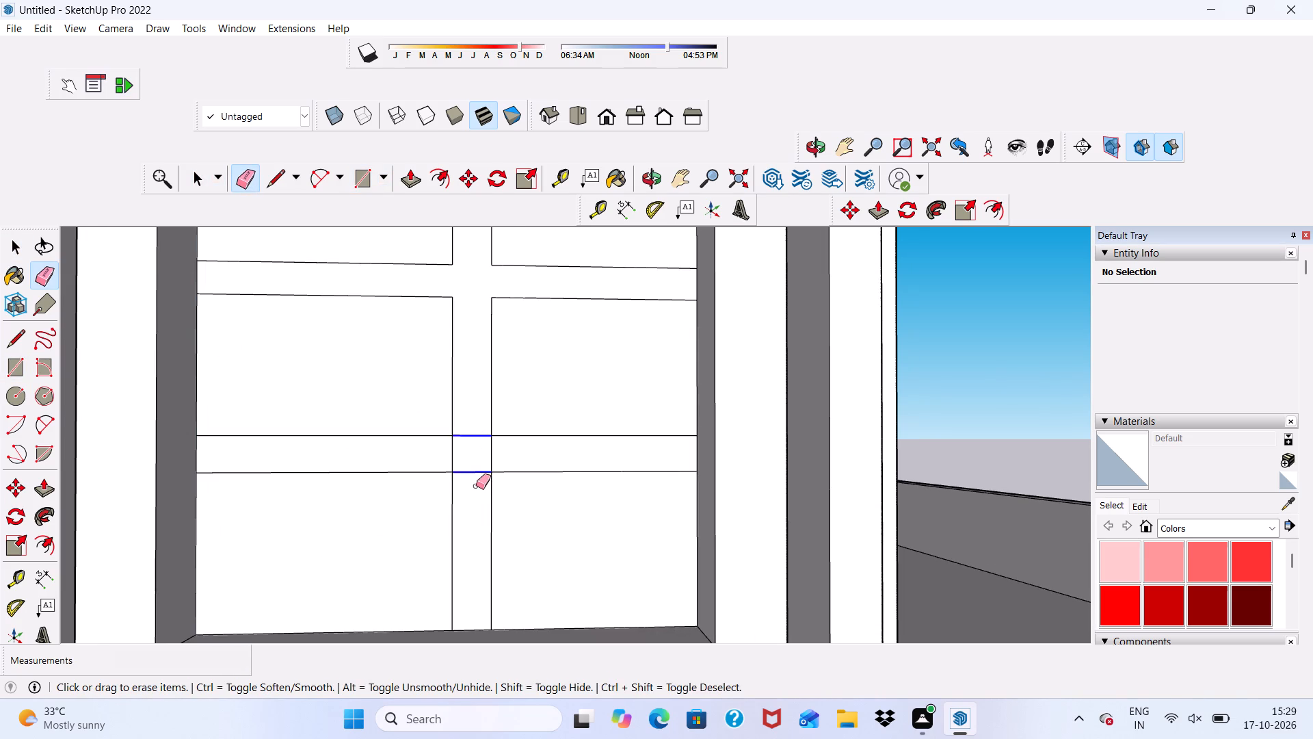
{"action": "left_click_drag", "start_coordinate": [476, 486], "coordinate": [476, 497]}
{"action": "left_click_drag", "start_coordinate": [424, 456], "coordinate": [497, 450]}
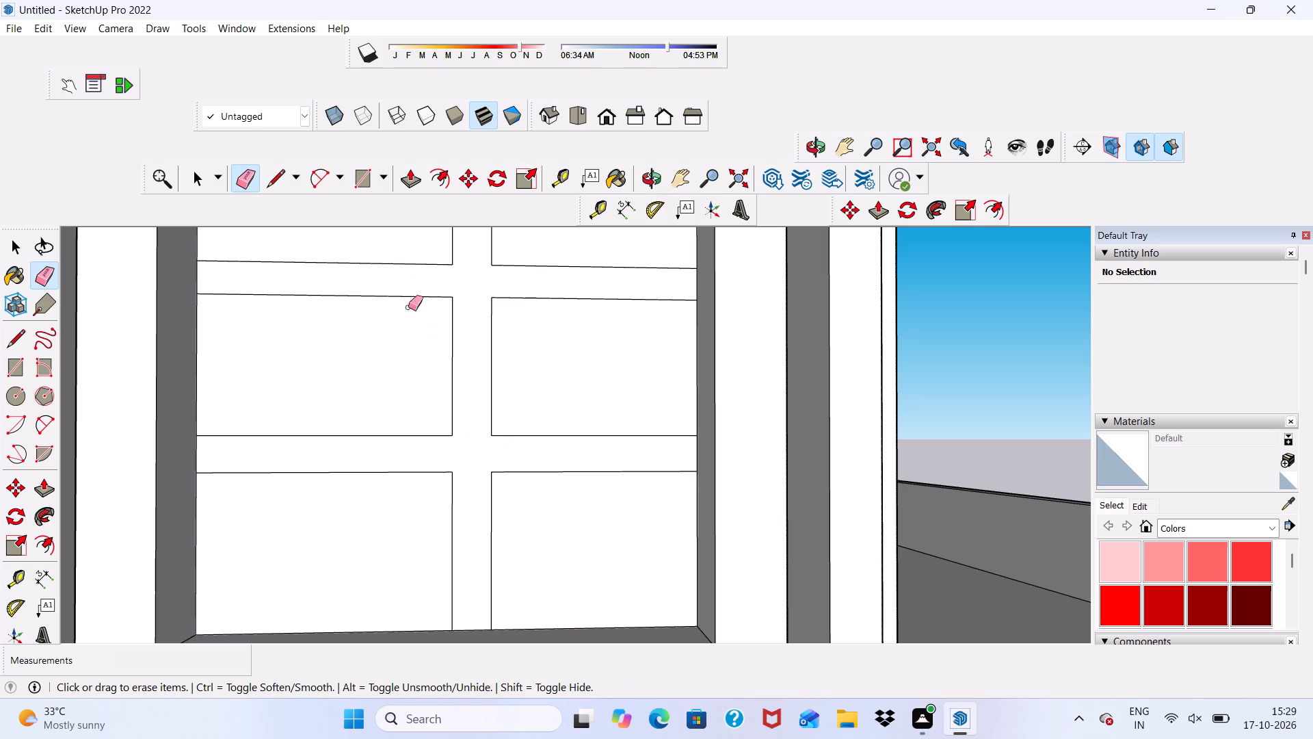
Erase the overlapping edge segments where the vertical mullion crosses the uppermost bar, joining the grid into one face.
{"action": "scroll", "coordinate": [438, 281], "scroll_direction": "down", "scroll_amount": 10}
{"action": "scroll", "coordinate": [424, 229], "scroll_direction": "up", "scroll_amount": 11}
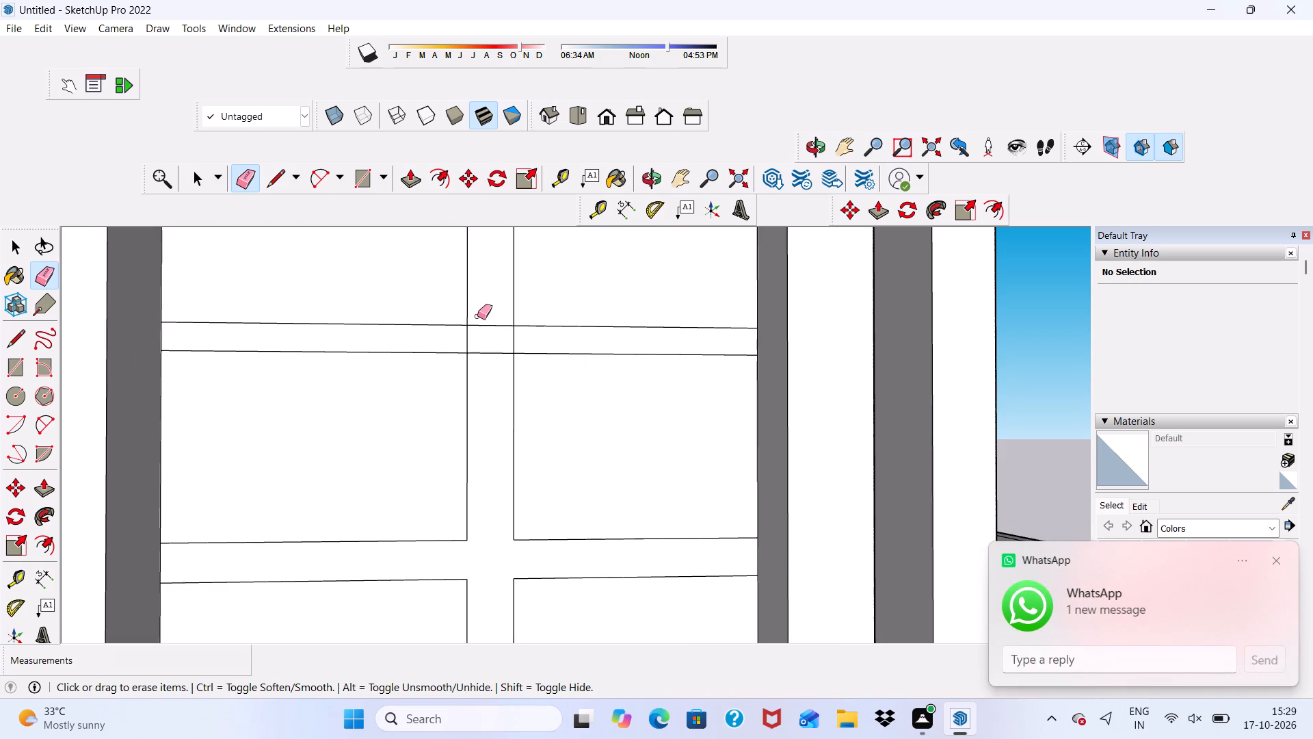
{"action": "left_click_drag", "start_coordinate": [477, 316], "coordinate": [487, 363]}
{"action": "left_click_drag", "start_coordinate": [463, 348], "coordinate": [470, 344]}
{"action": "left_click_drag", "start_coordinate": [521, 337], "coordinate": [517, 338]}
{"action": "left_click_drag", "start_coordinate": [517, 338], "coordinate": [510, 341]}
{"action": "scroll", "coordinate": [488, 341], "scroll_direction": "down", "scroll_amount": 4}
{"action": "key", "text": "space"}
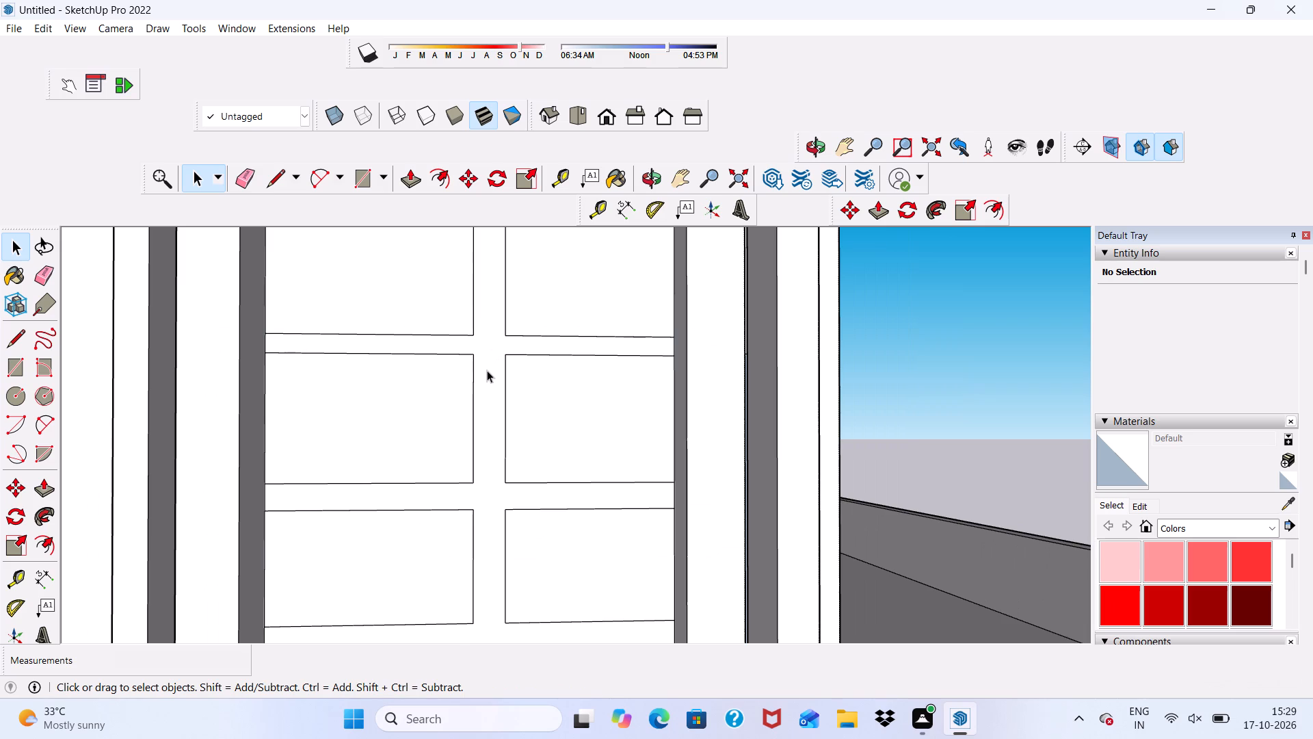
Push/Pull the joined mullion and bar grid face outward by 1" from the window panel.
{"action": "scroll", "coordinate": [484, 435], "scroll_direction": "down", "scroll_amount": 2}
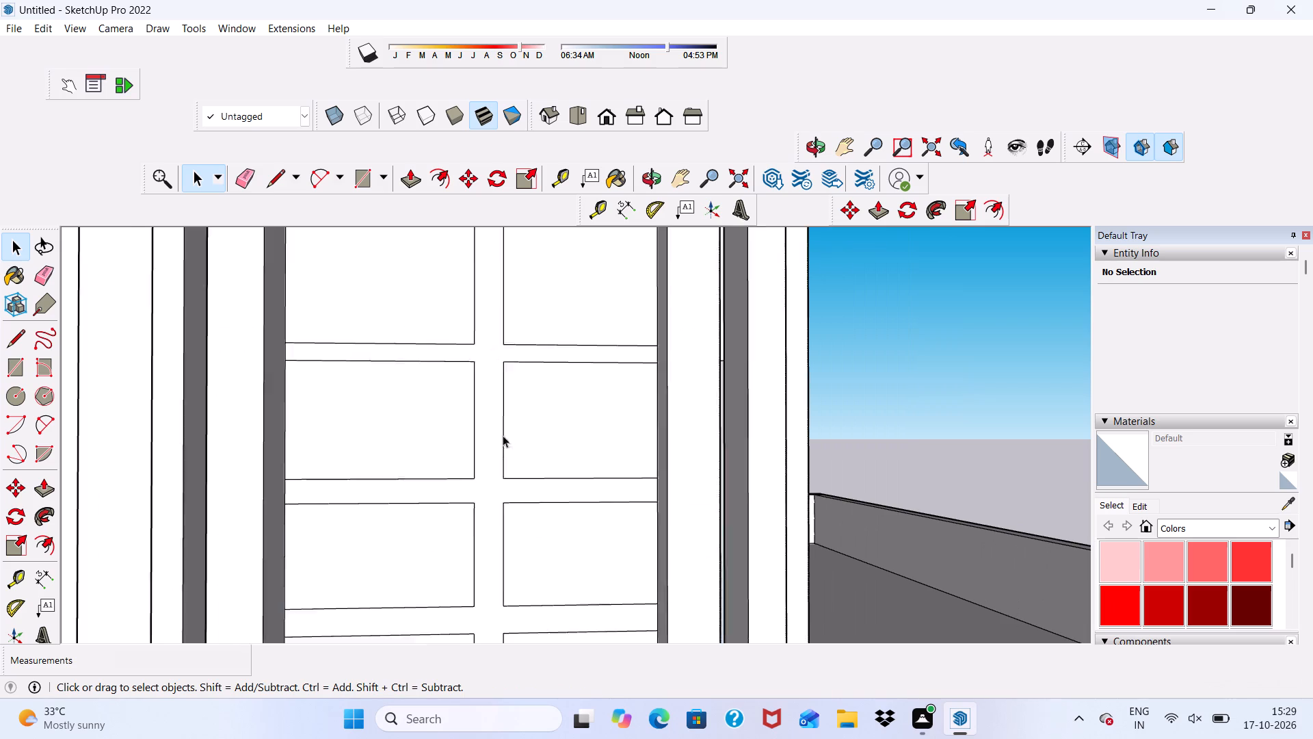
{"action": "scroll", "coordinate": [503, 435], "scroll_direction": "down", "scroll_amount": 7}
{"action": "middle_click_drag", "start_coordinate": [524, 452], "coordinate": [457, 500]}
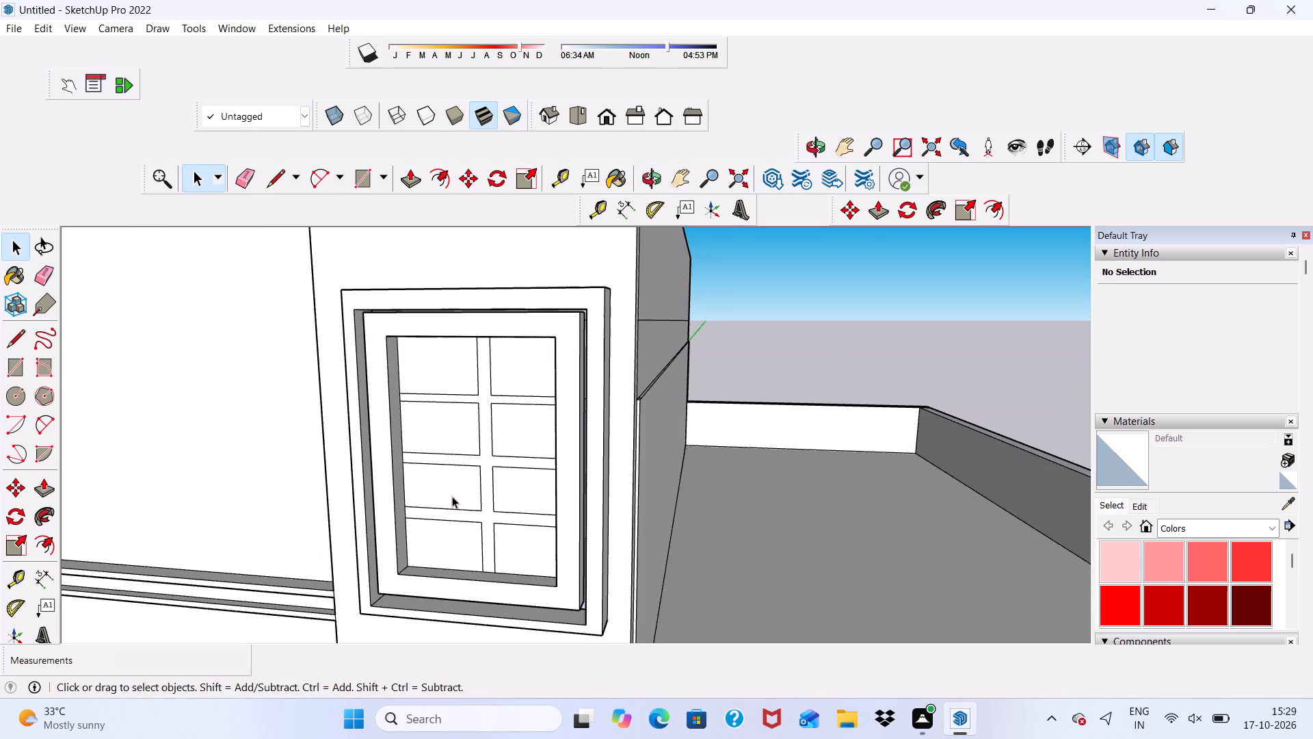
{"action": "scroll", "coordinate": [451, 495], "scroll_direction": "up", "scroll_amount": 3}
{"action": "left_click", "coordinate": [409, 175]}
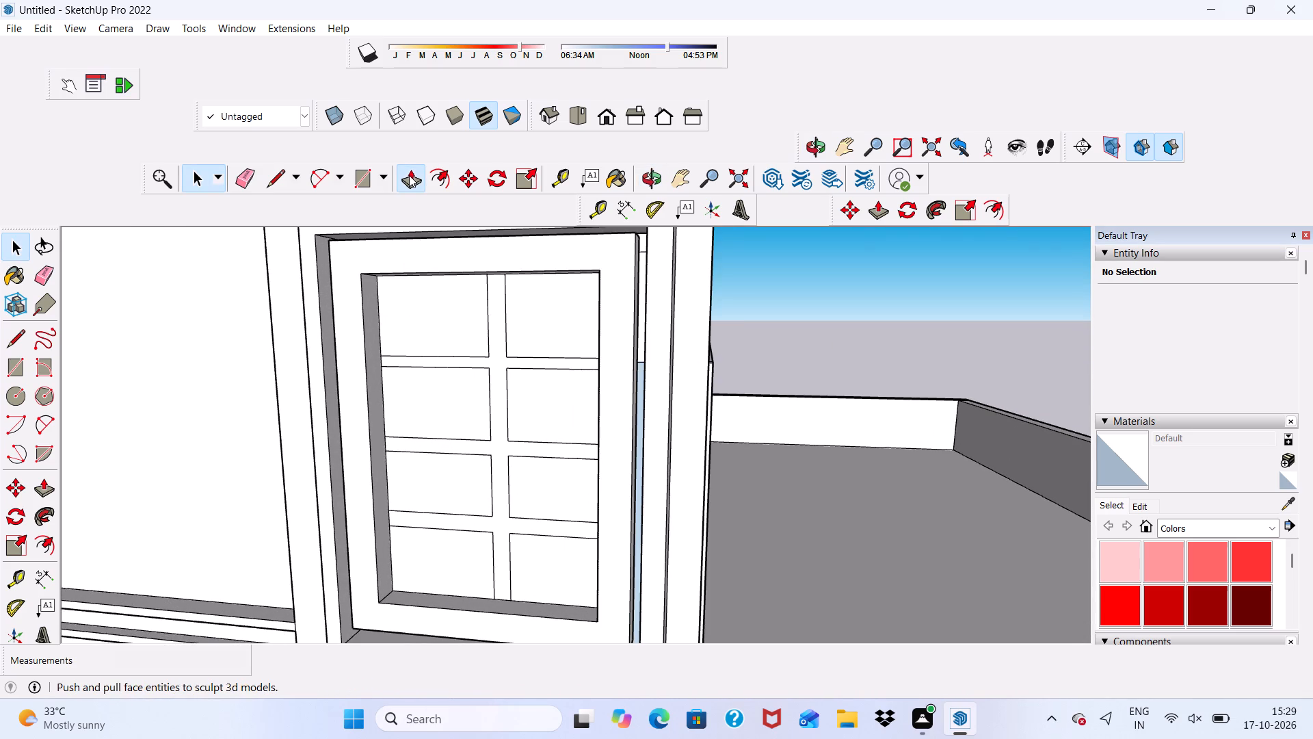
{"action": "scroll", "coordinate": [508, 356], "scroll_direction": "up", "scroll_amount": 2}
{"action": "left_click", "coordinate": [498, 365]}
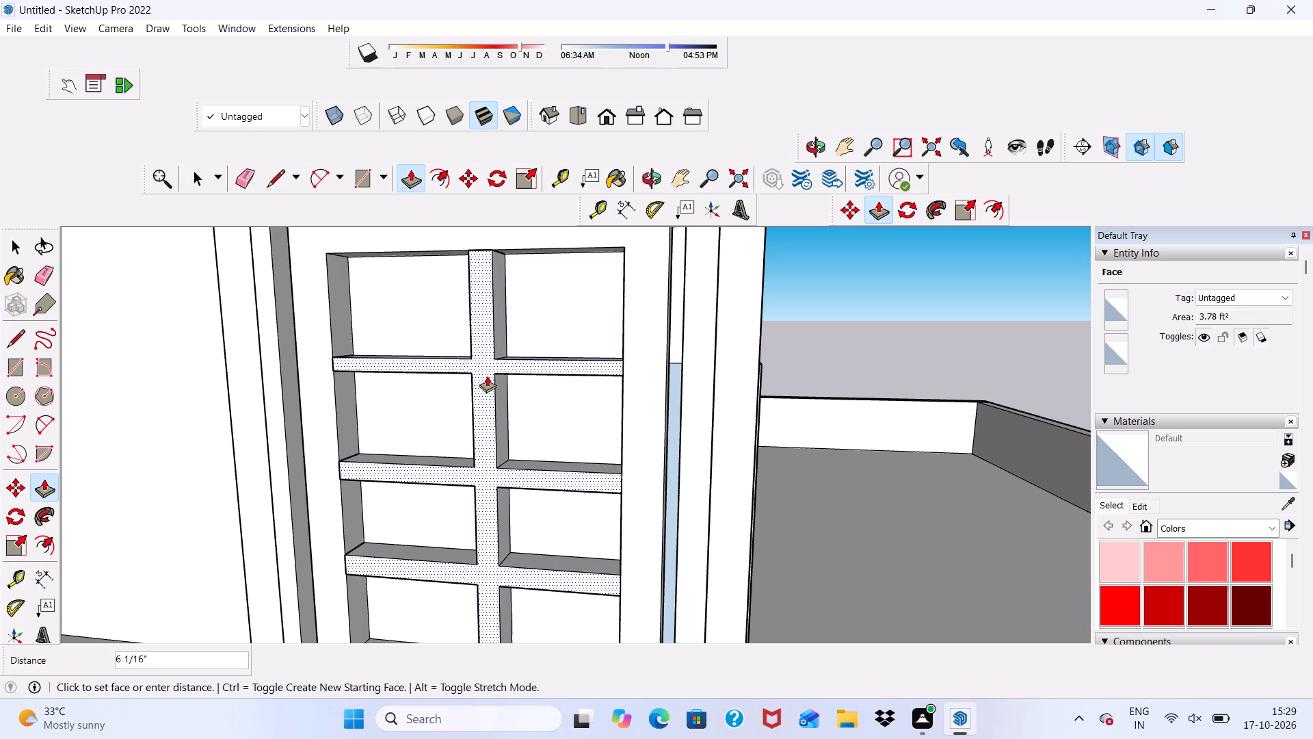
{"action": "key", "text": "1"}
{"action": "key", "text": "BackSpace"}
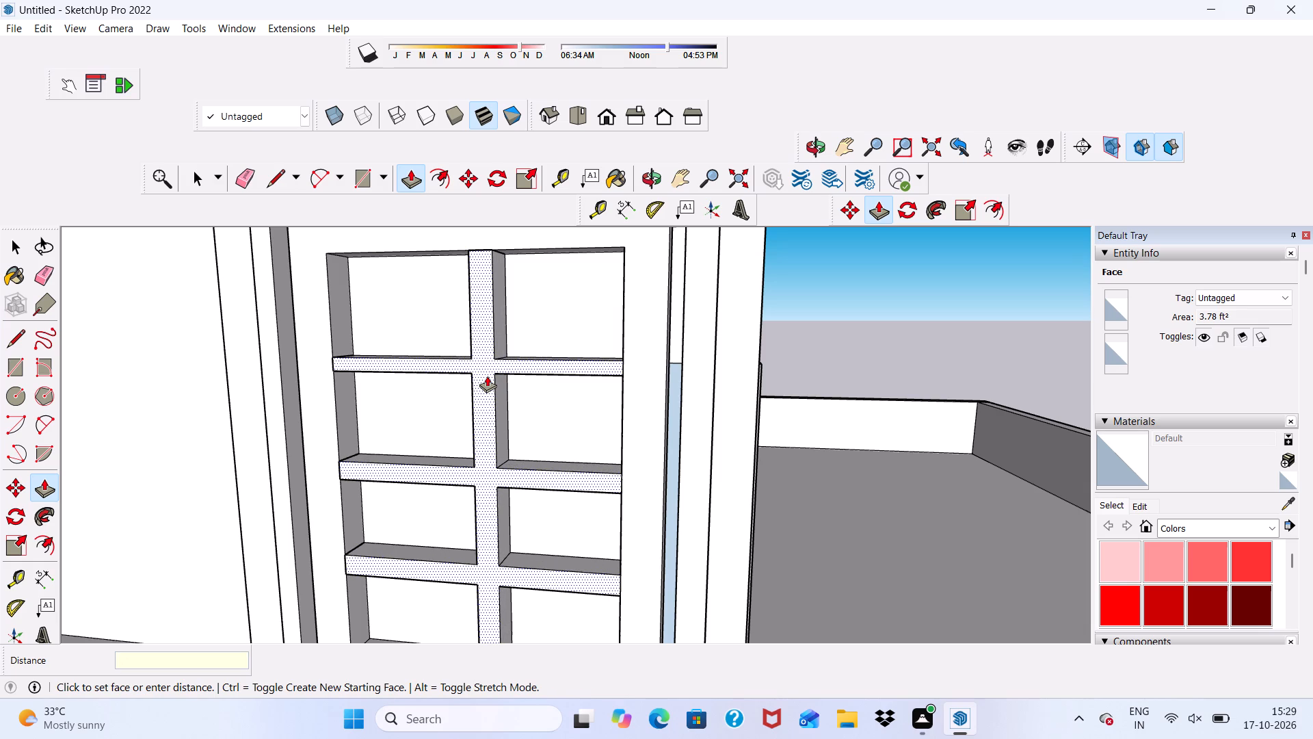
{"action": "type", "text": "1\""}
{"action": "key", "text": "Return"}
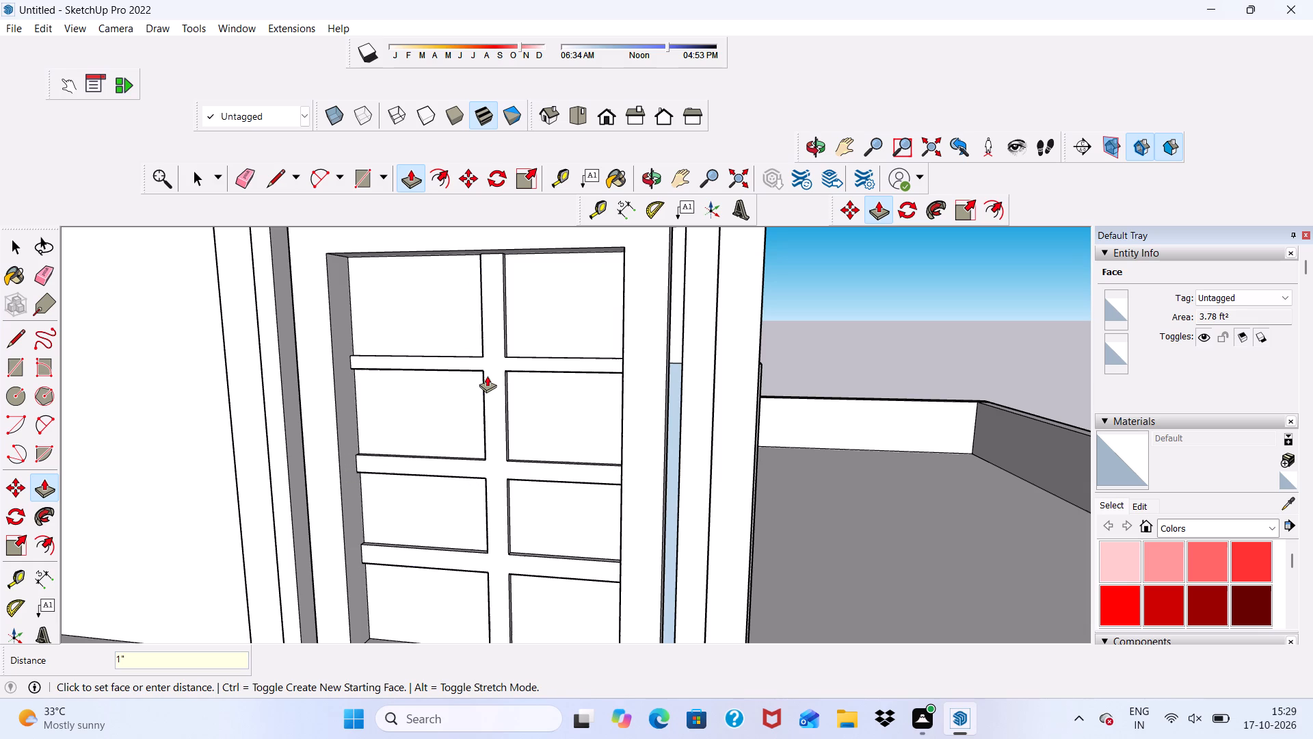
{"action": "scroll", "coordinate": [527, 285], "scroll_direction": "down", "scroll_amount": 4}
{"action": "key", "text": "space"}
Examine the raised window grid up close and how the finished window looks on the building from several sides.
{"action": "middle_click_drag", "start_coordinate": [525, 330], "coordinate": [632, 284]}
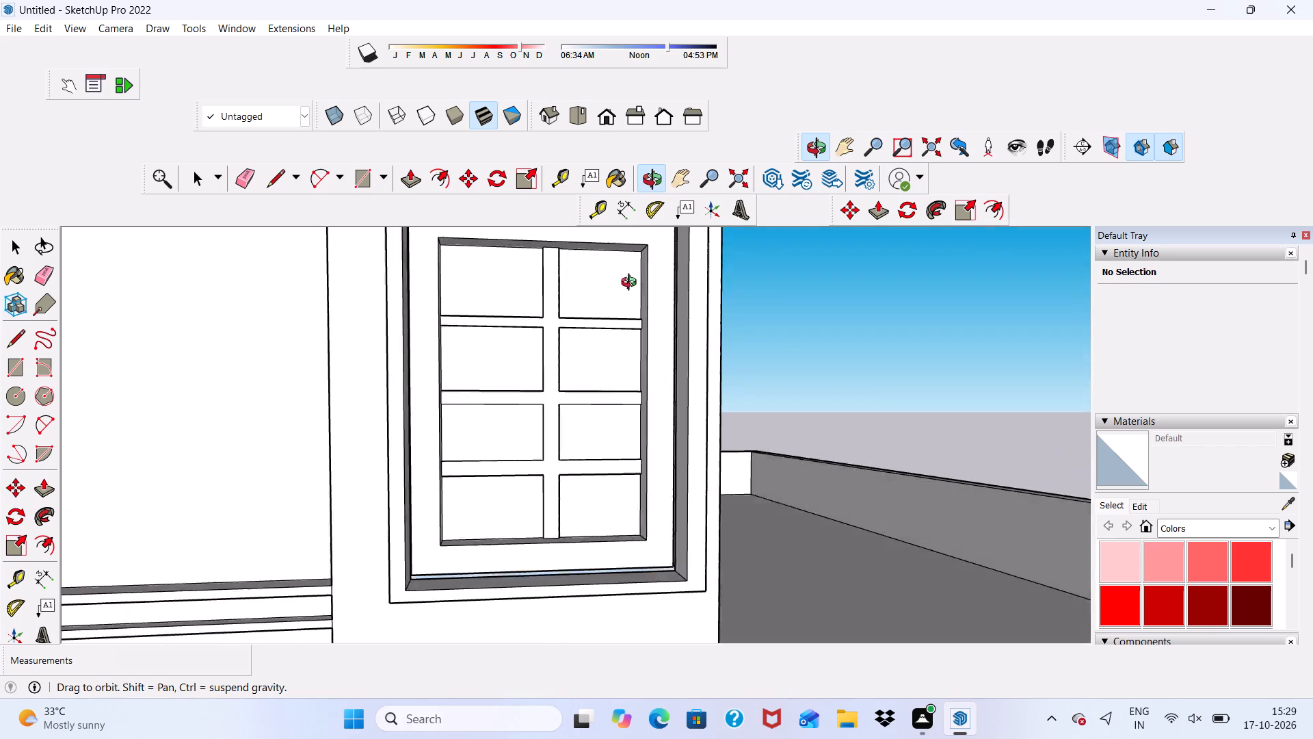
{"action": "middle_click_drag", "start_coordinate": [632, 284], "coordinate": [635, 282]}
{"action": "scroll", "coordinate": [601, 354], "scroll_direction": "up", "scroll_amount": 6}
{"action": "scroll", "coordinate": [547, 343], "scroll_direction": "down", "scroll_amount": 7}
{"action": "middle_click_drag", "start_coordinate": [545, 377], "coordinate": [383, 445]}
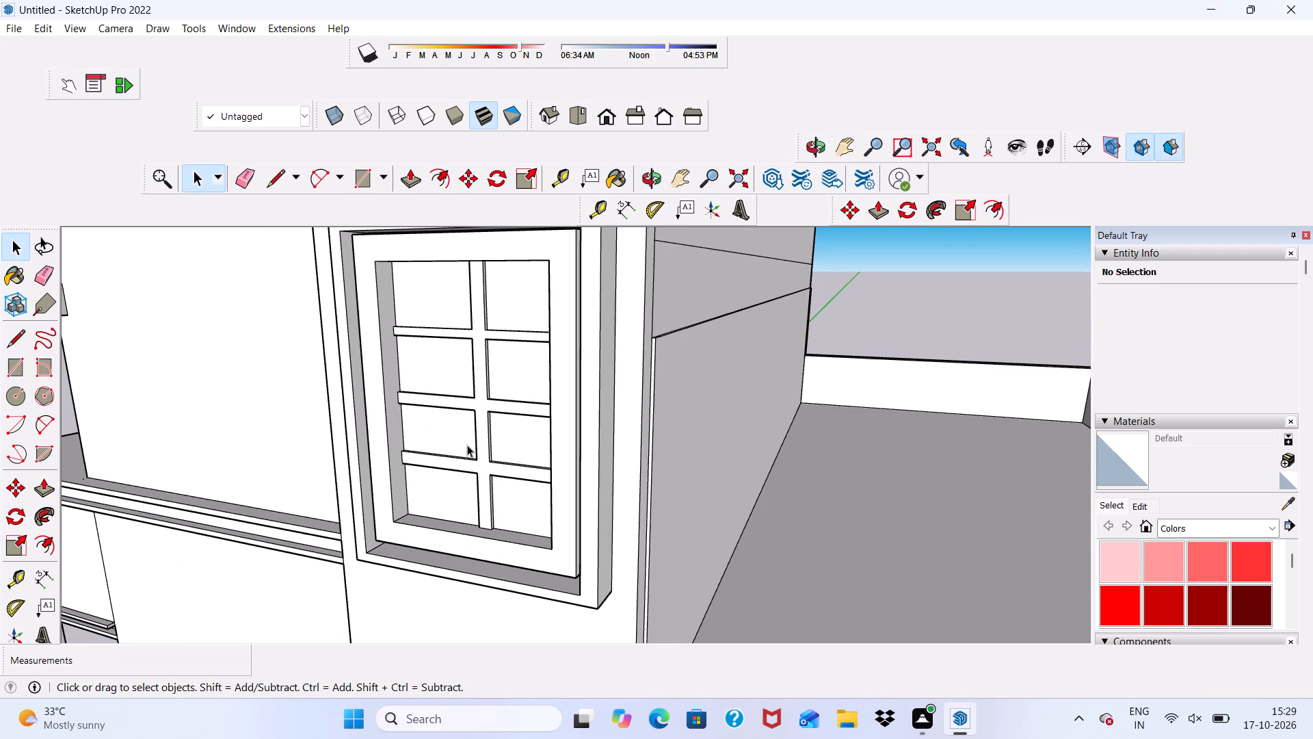
{"action": "key", "text": "plus"}
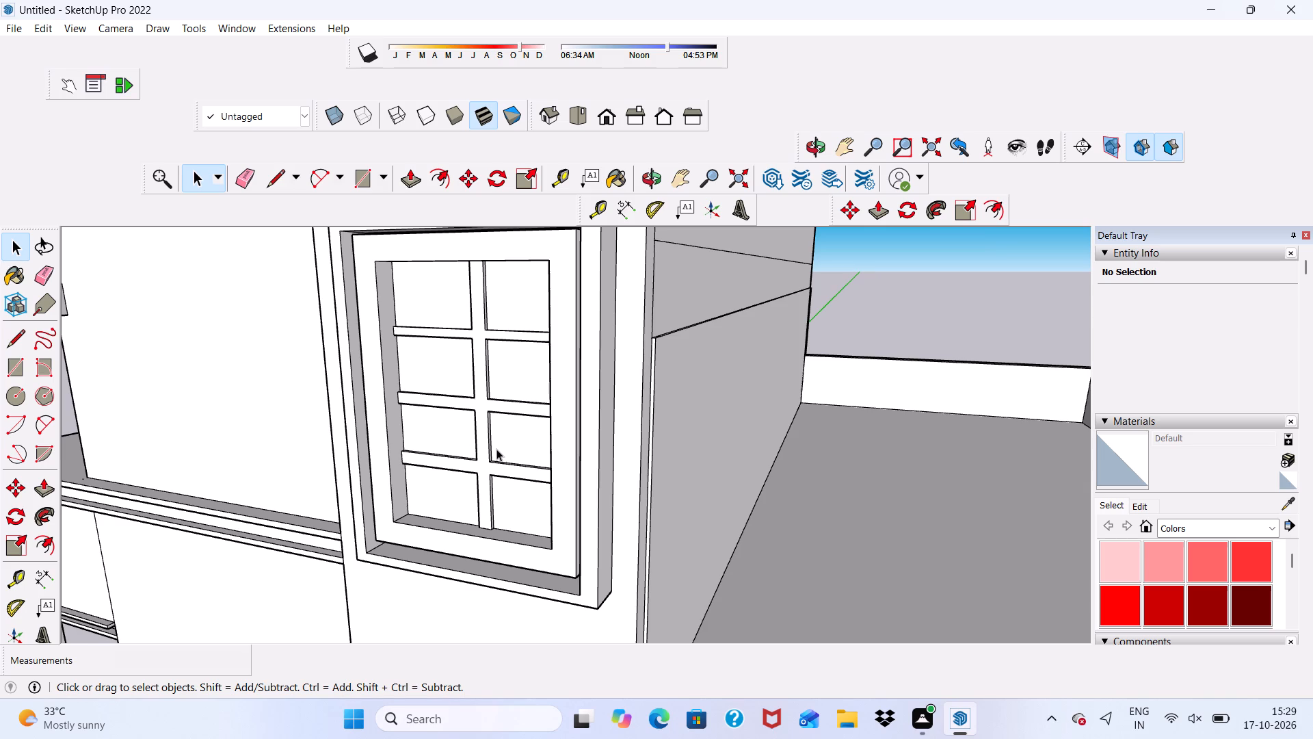
{"action": "scroll", "coordinate": [441, 476], "scroll_direction": "down", "scroll_amount": 6}
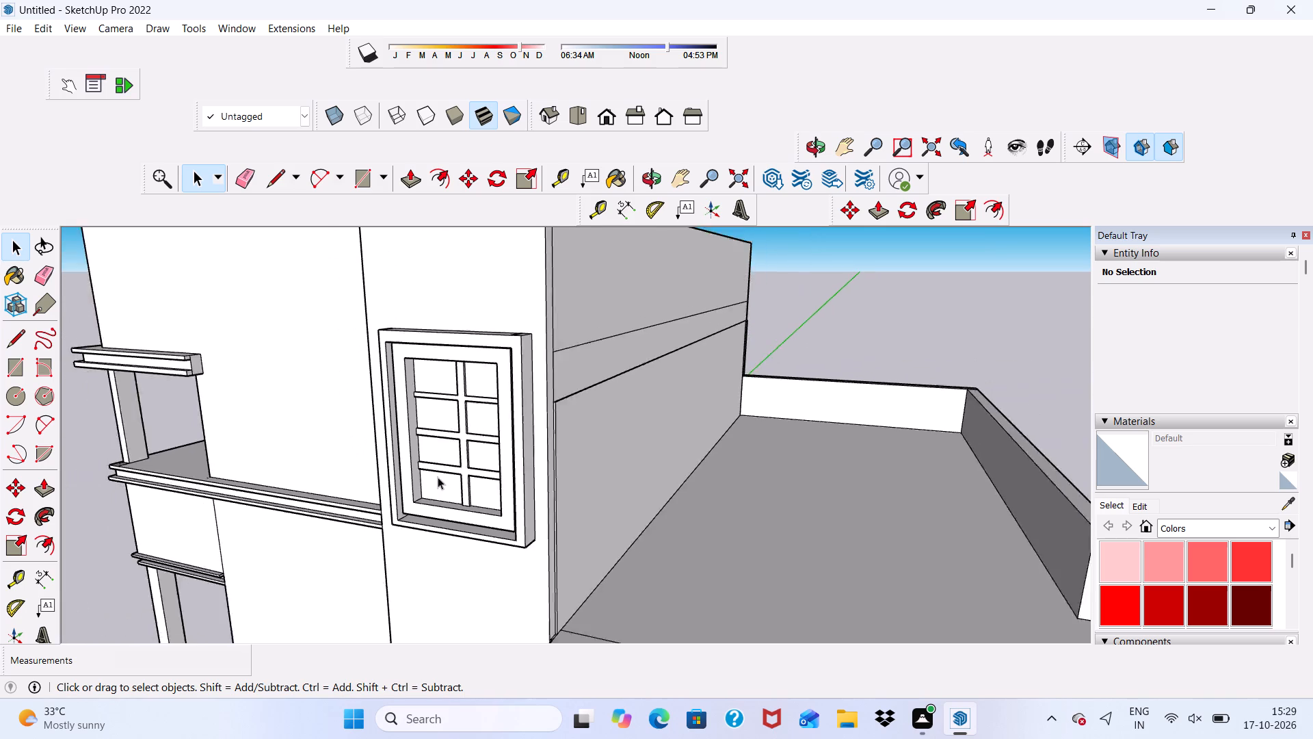
{"action": "scroll", "coordinate": [438, 477], "scroll_direction": "down", "scroll_amount": 1}
{"action": "scroll", "coordinate": [436, 476], "scroll_direction": "up", "scroll_amount": 1}
{"action": "scroll", "coordinate": [436, 476], "scroll_direction": "down", "scroll_amount": 6}
{"action": "middle_click_drag", "start_coordinate": [425, 510], "coordinate": [574, 420]}
{"action": "scroll", "coordinate": [440, 411], "scroll_direction": "down", "scroll_amount": 1}
{"action": "scroll", "coordinate": [577, 420], "scroll_direction": "up", "scroll_amount": 1}
{"action": "scroll", "coordinate": [546, 392], "scroll_direction": "down", "scroll_amount": 6}
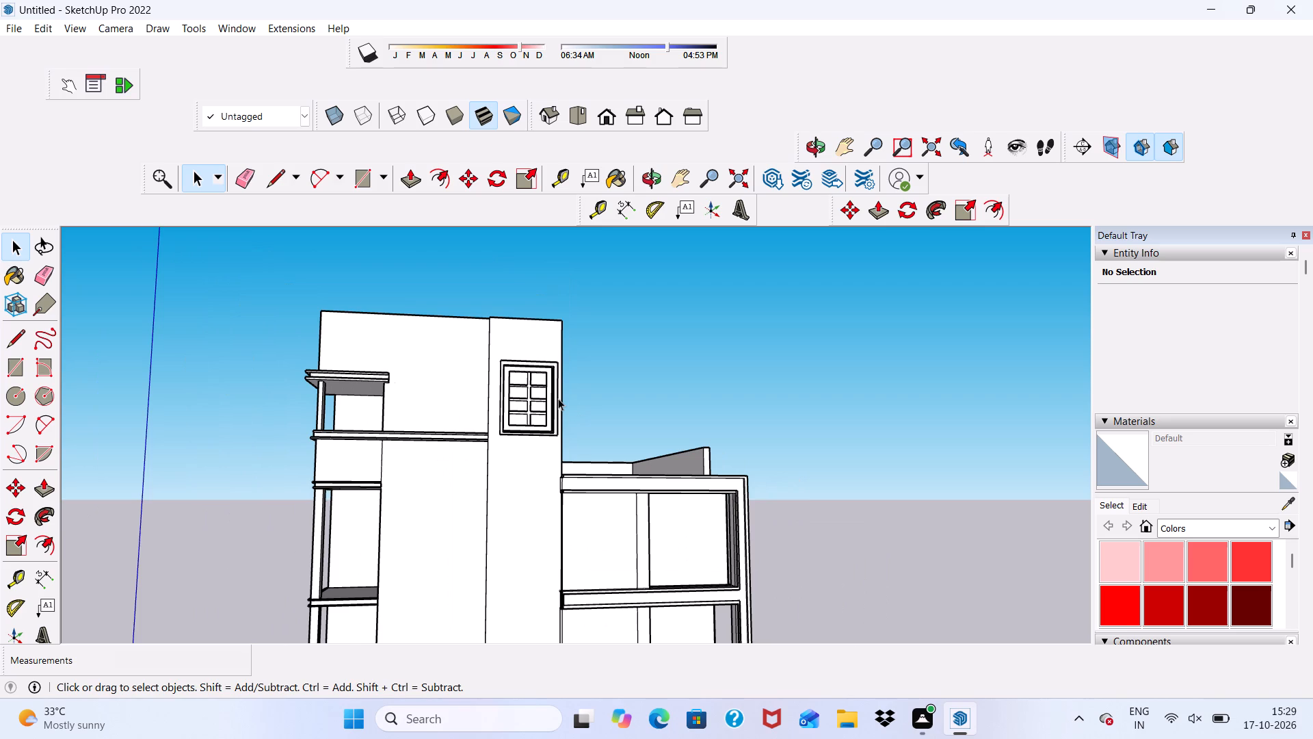
{"action": "scroll", "coordinate": [620, 452], "scroll_direction": "down", "scroll_amount": 4}
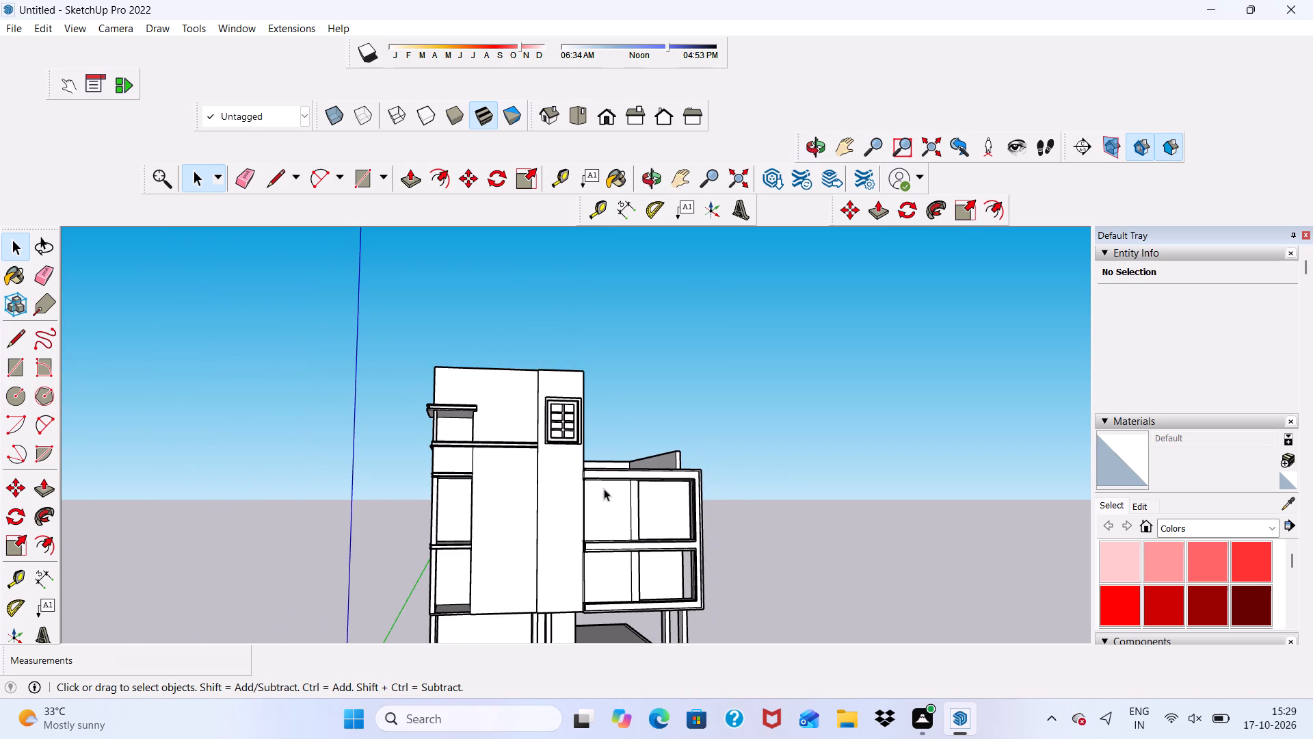
{"action": "scroll", "coordinate": [544, 504], "scroll_direction": "up", "scroll_amount": 6}
{"action": "middle_click_drag", "start_coordinate": [542, 492], "coordinate": [546, 492]}
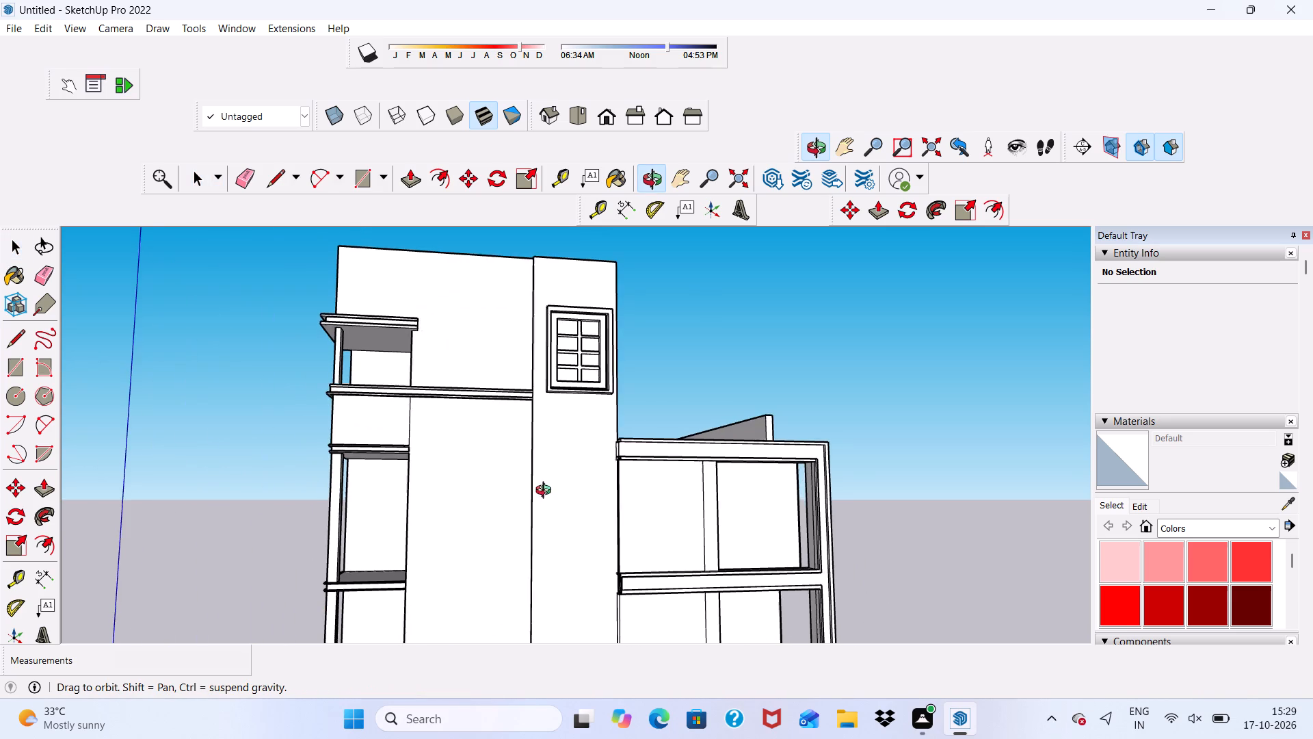
{"action": "middle_click_drag", "start_coordinate": [546, 492], "coordinate": [634, 578]}
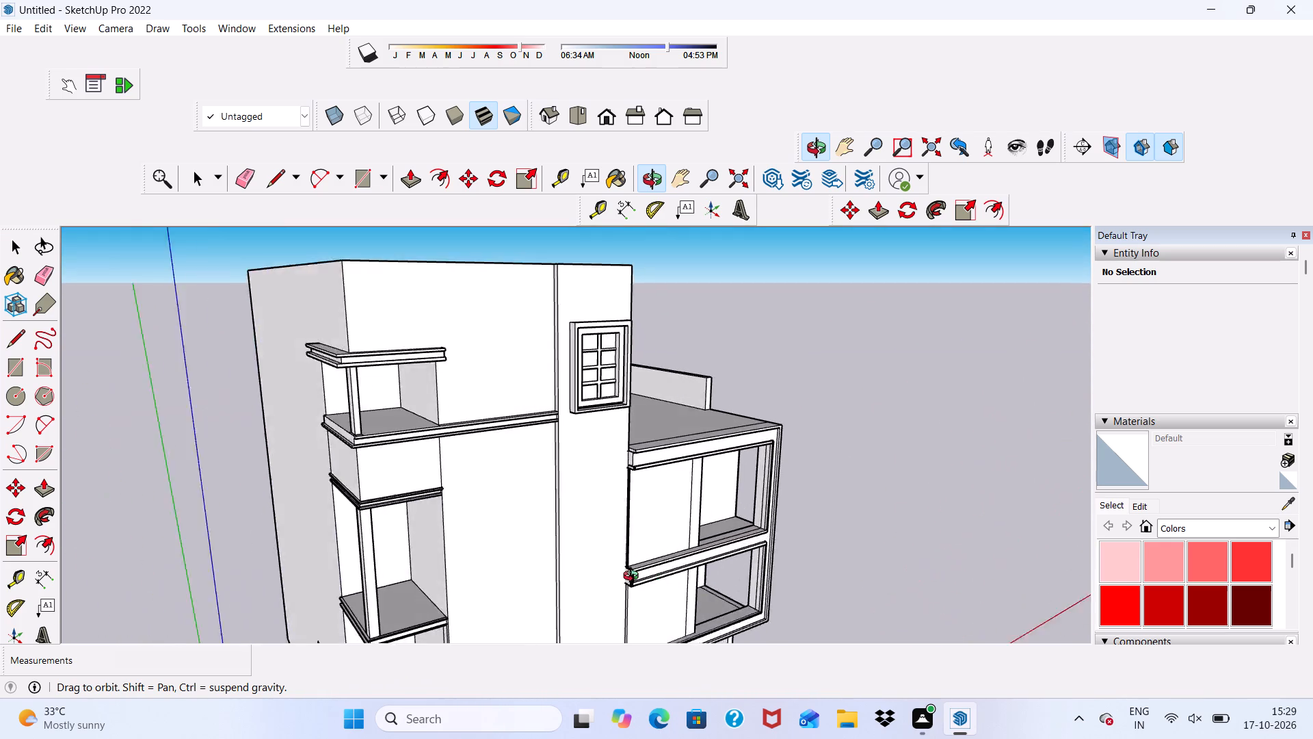
{"action": "middle_click_drag", "start_coordinate": [634, 578], "coordinate": [585, 581]}
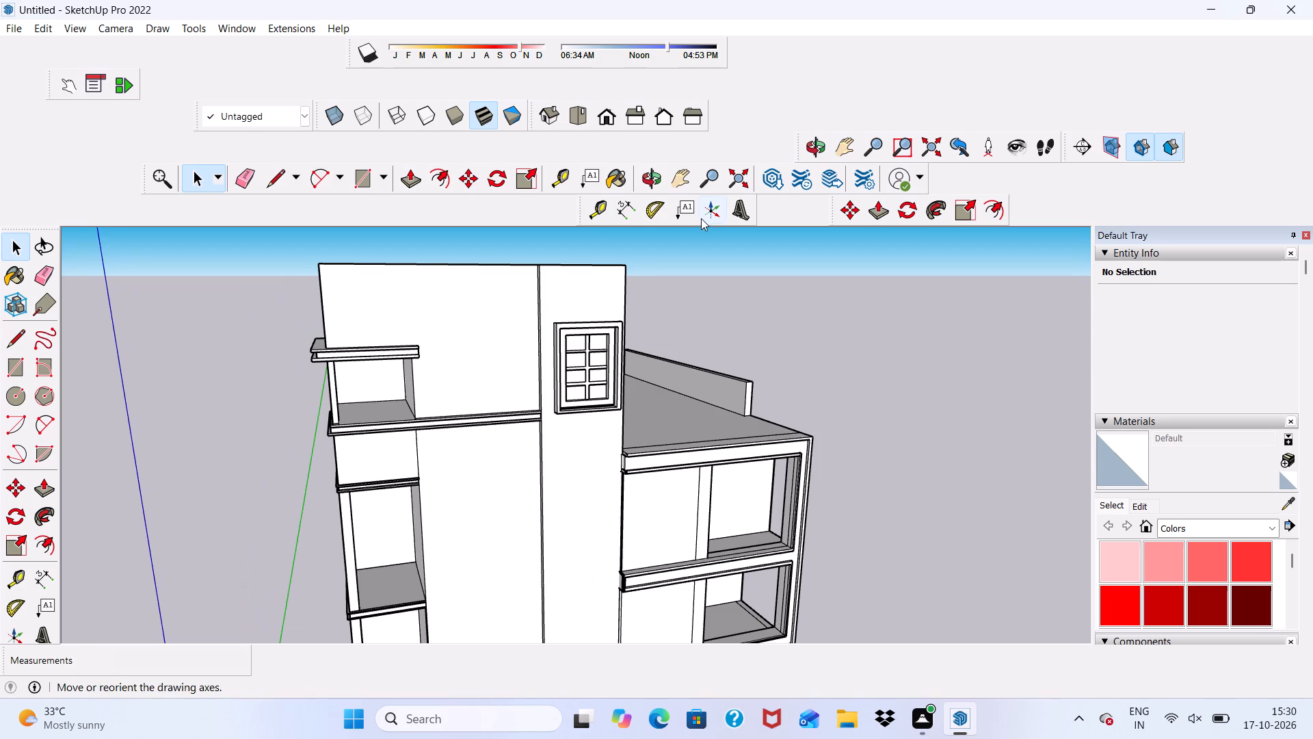
Draw a rectangle about 6' 7 1/2" by 5' 2 1/16" on the tall column's face below the finished window.
{"action": "left_click", "coordinate": [362, 182]}
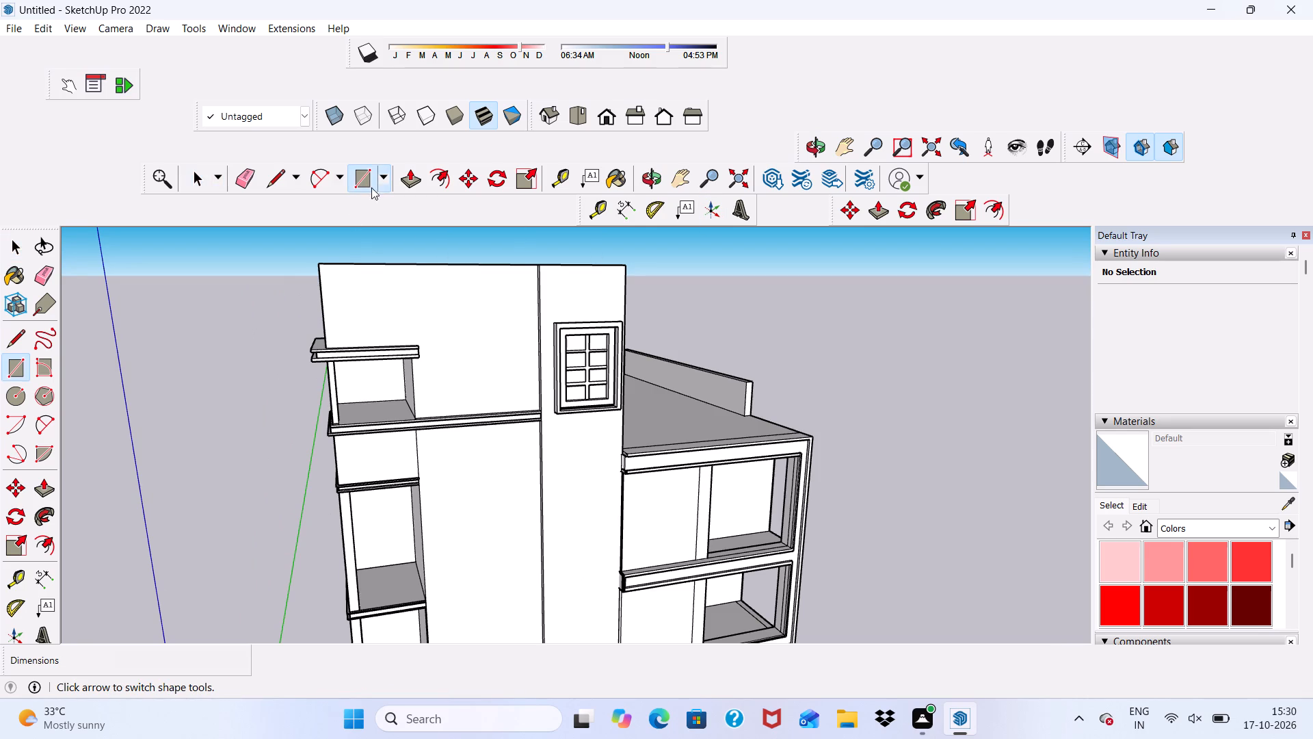
{"action": "scroll", "coordinate": [460, 378], "scroll_direction": "down", "scroll_amount": 4}
{"action": "middle_click_drag", "start_coordinate": [542, 558], "coordinate": [502, 496]}
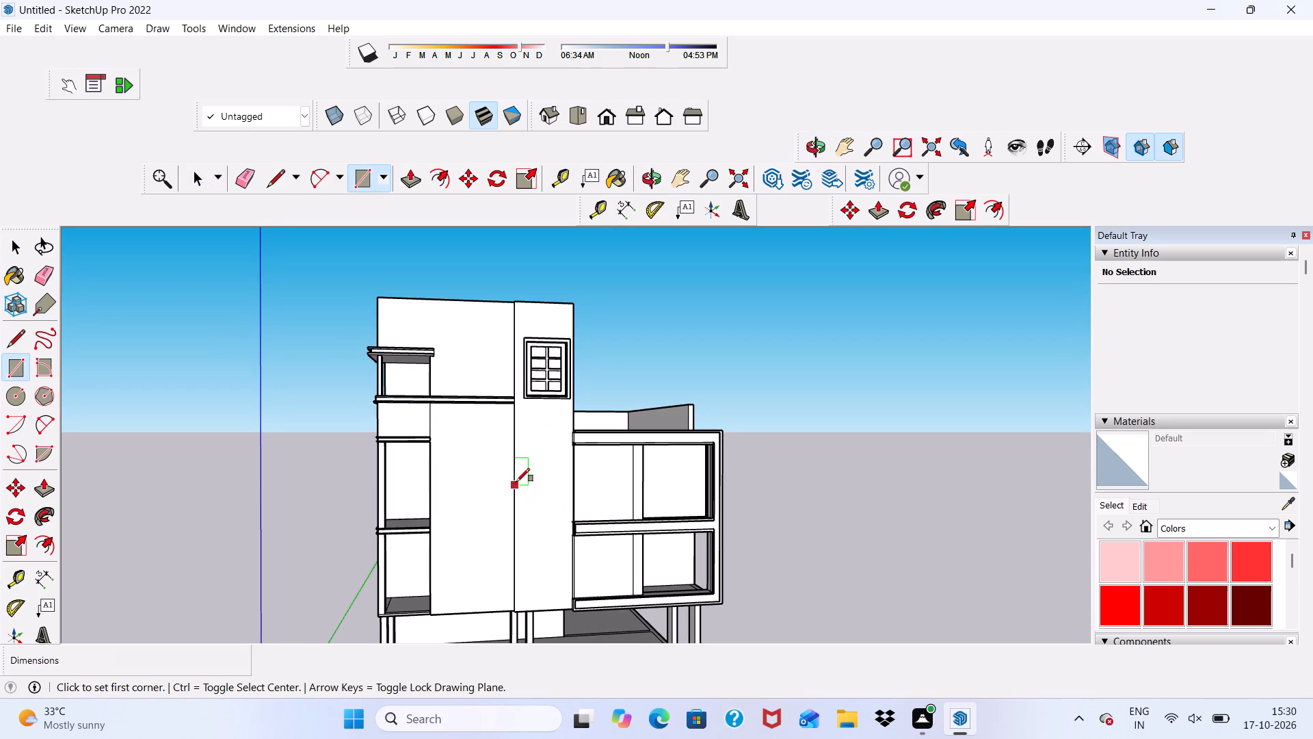
{"action": "scroll", "coordinate": [522, 452], "scroll_direction": "up", "scroll_amount": 5}
{"action": "middle_click_drag", "start_coordinate": [574, 478], "coordinate": [579, 488]}
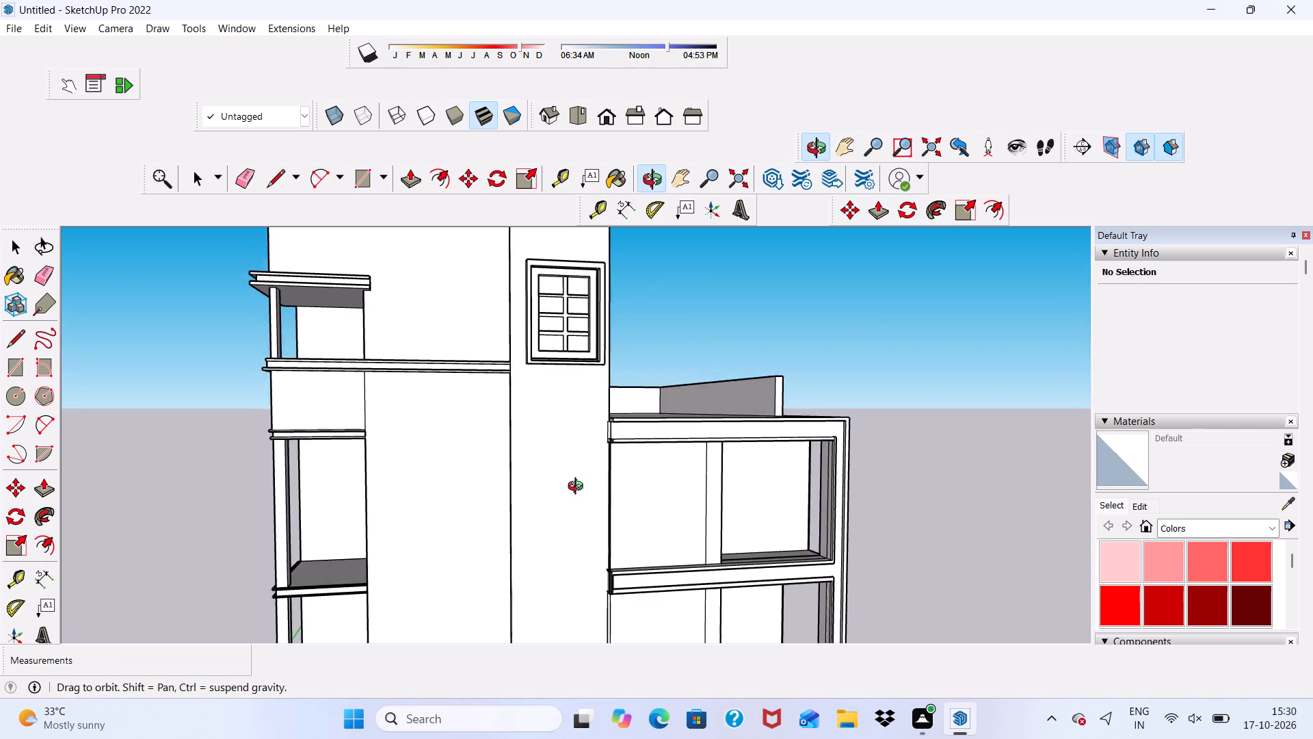
{"action": "middle_click_drag", "start_coordinate": [579, 488], "coordinate": [579, 493]}
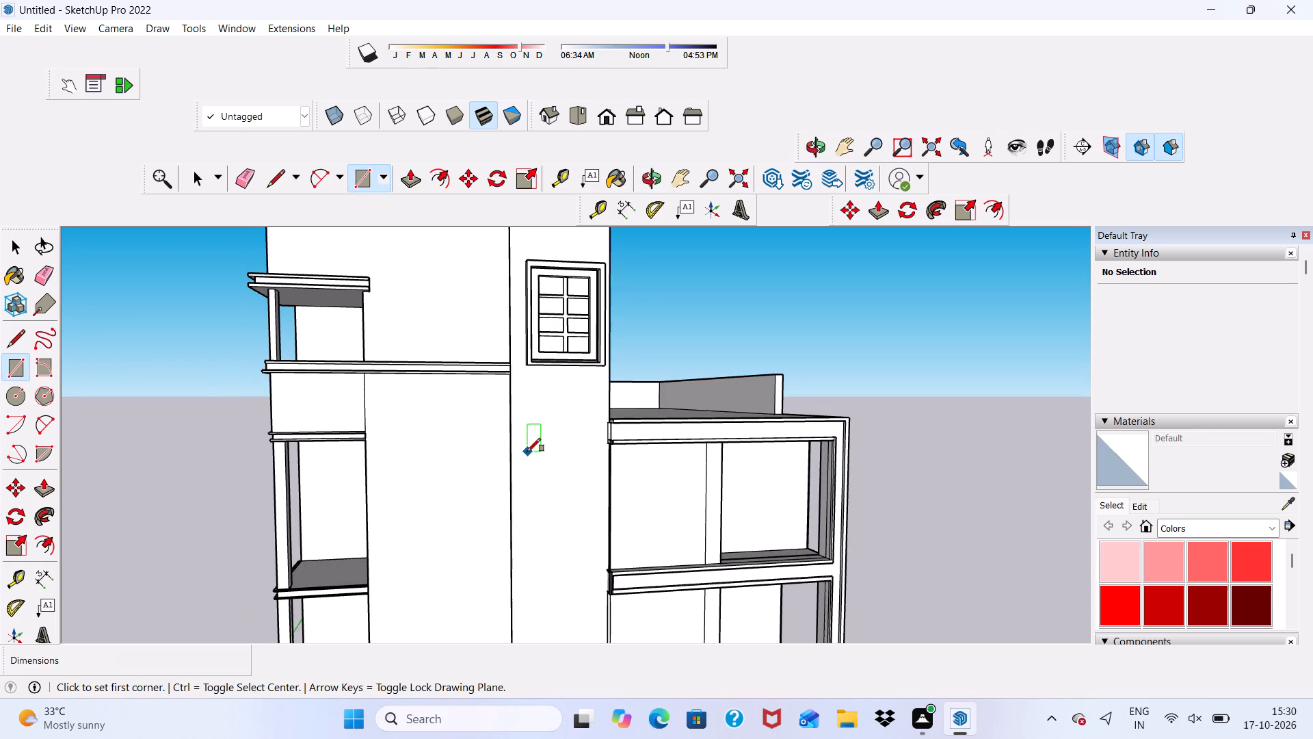
{"action": "left_click", "coordinate": [527, 452]}
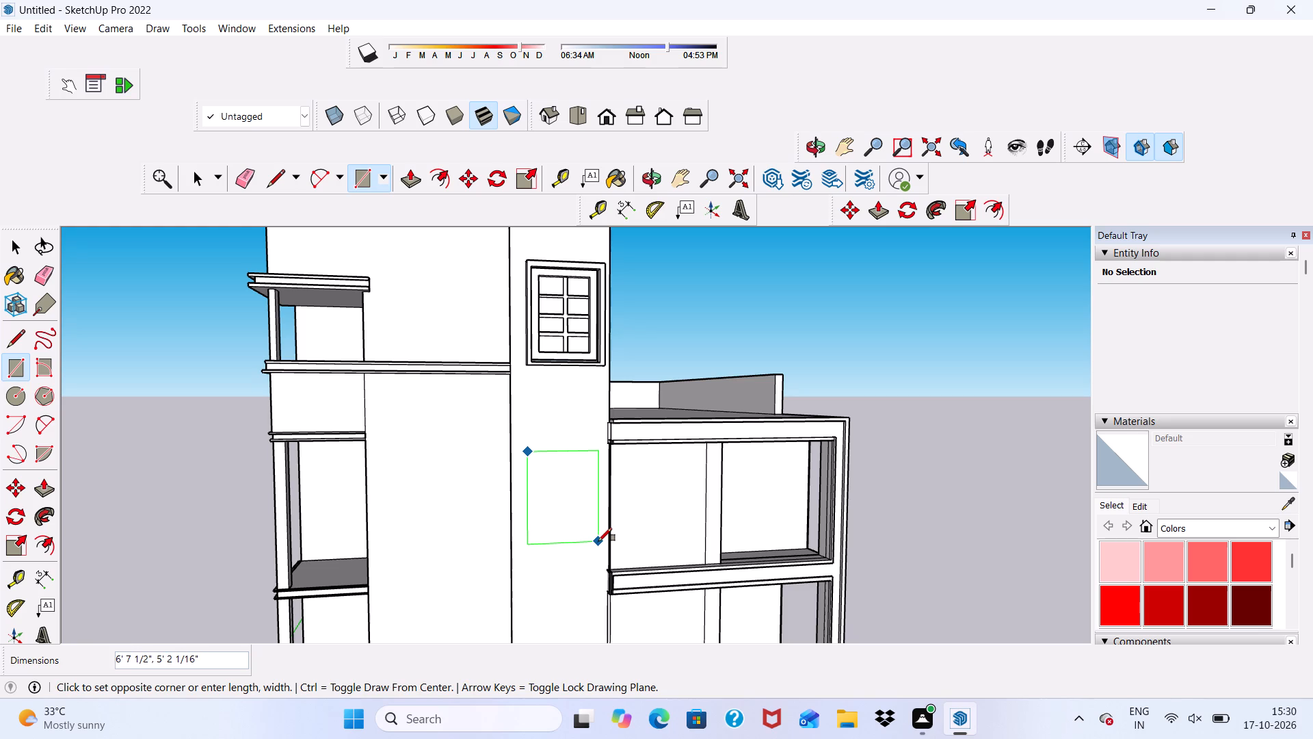
{"action": "left_click", "coordinate": [598, 541]}
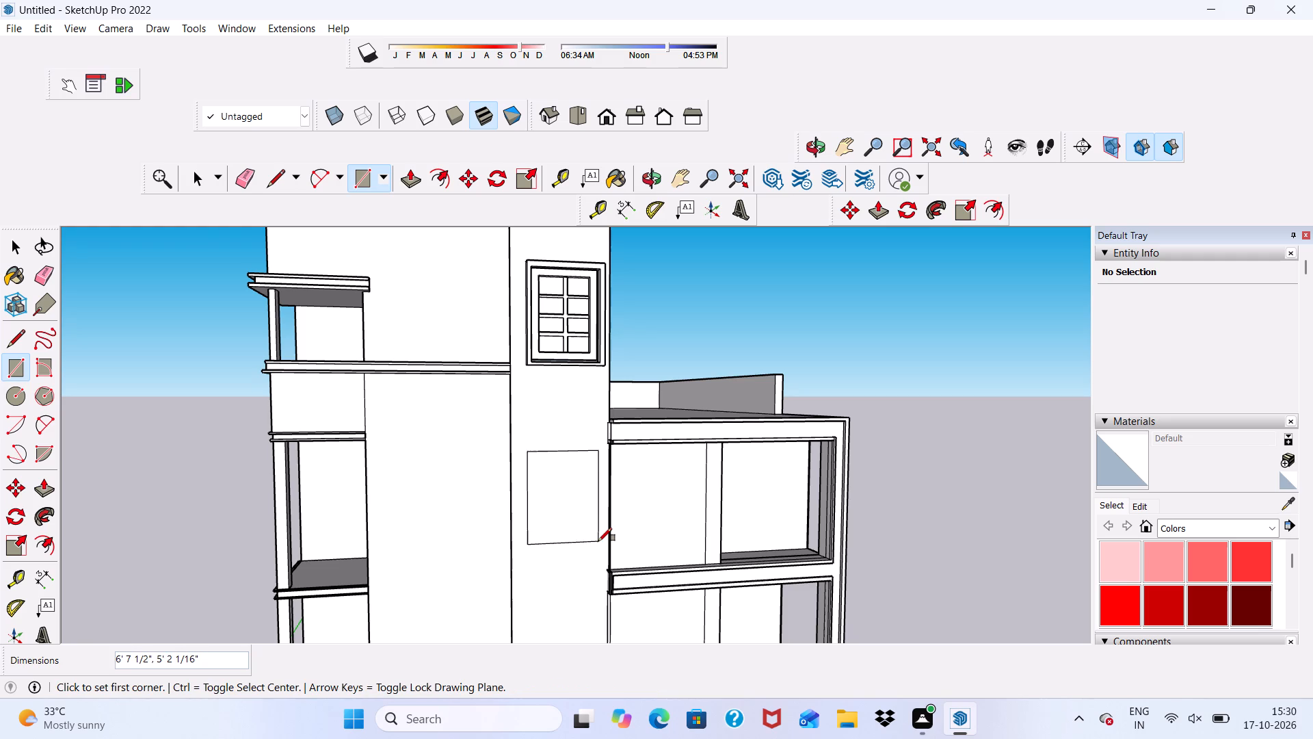
{"action": "key", "text": "space"}
Offset the new rectangle's outline inward by 3" to form a window frame border.
{"action": "scroll", "coordinate": [561, 489], "scroll_direction": "up", "scroll_amount": 2}
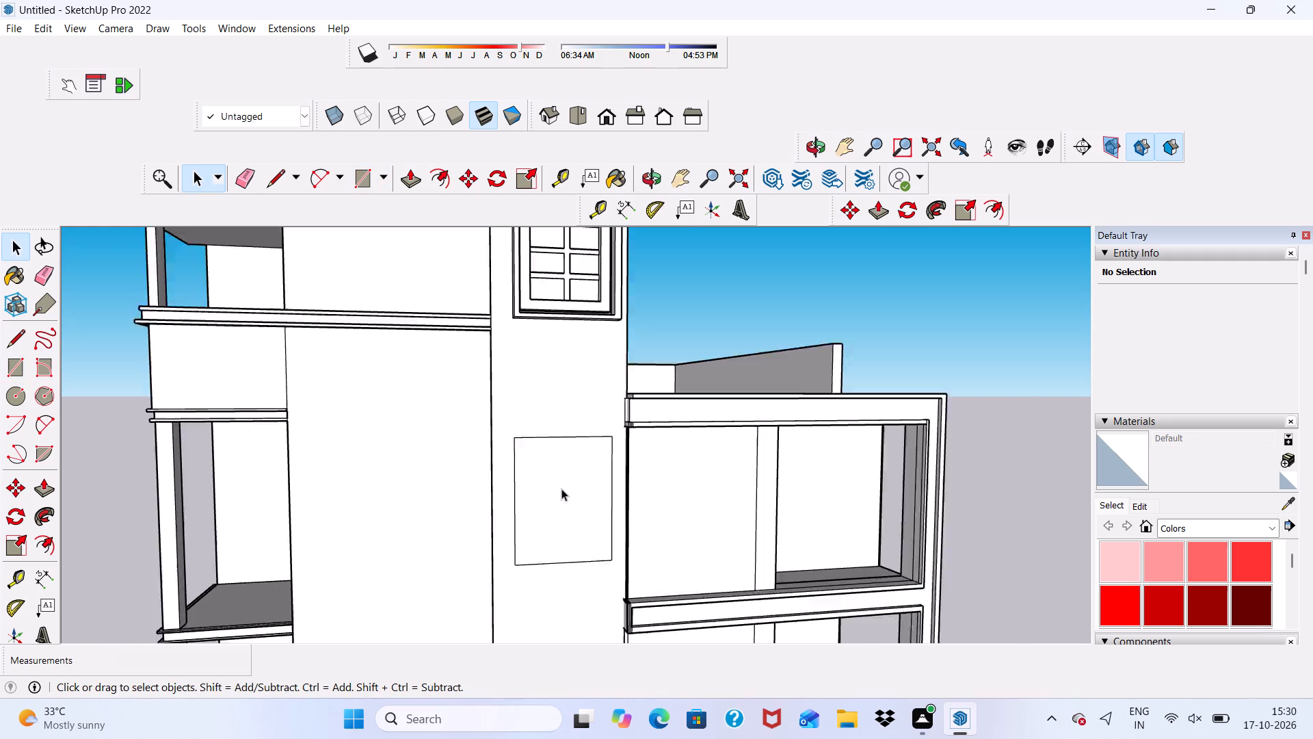
{"action": "scroll", "coordinate": [561, 489], "scroll_direction": "up", "scroll_amount": 3}
{"action": "left_click", "coordinate": [553, 487]}
{"action": "left_click", "coordinate": [438, 181]}
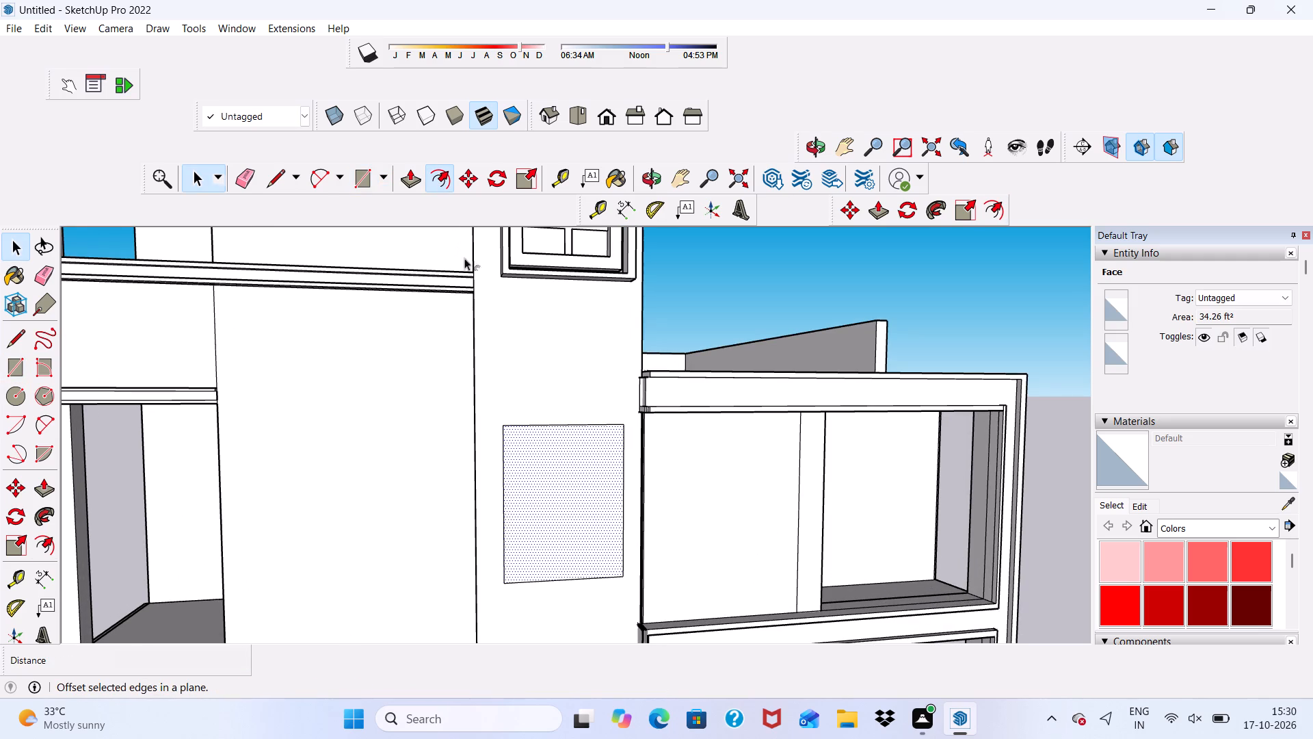
{"action": "left_click", "coordinate": [516, 483]}
{"action": "type", "text": "3\""}
{"action": "key", "text": "Return"}
{"action": "key", "text": "space"}
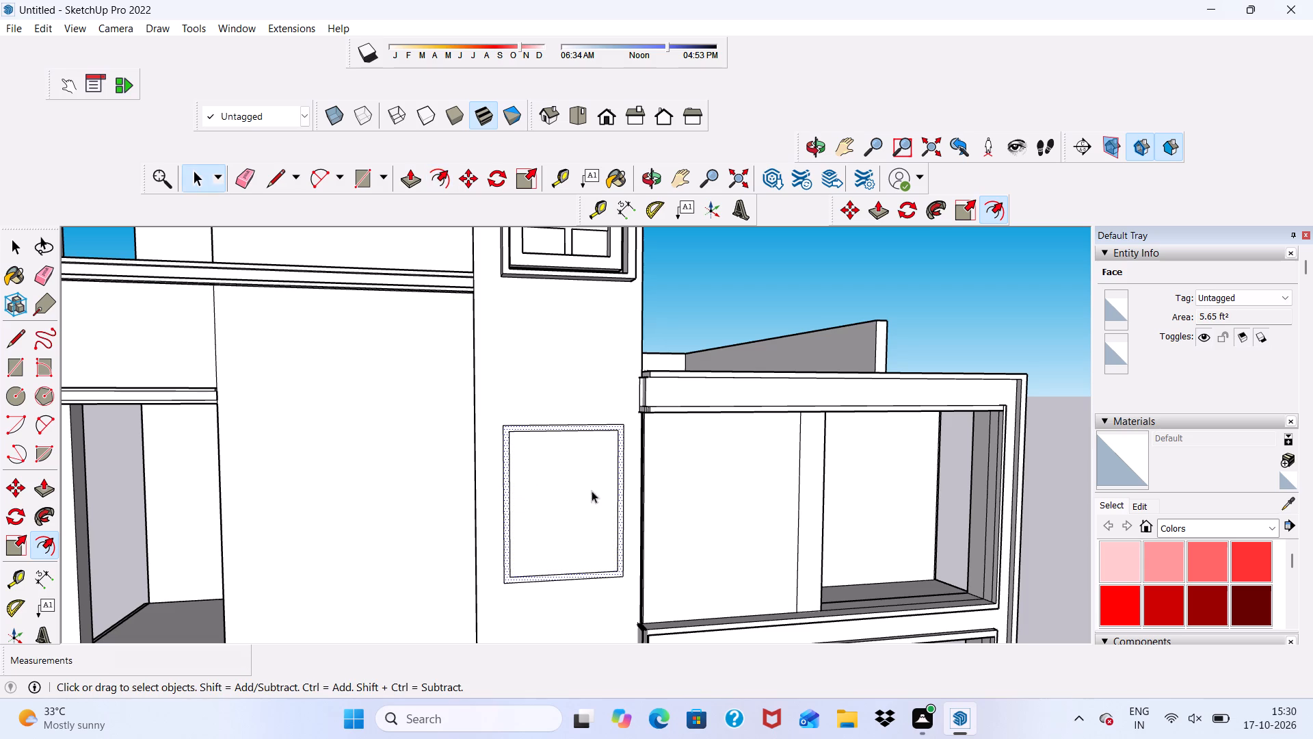
Undo the last border offset on the lower window rectangle and offset its outline inward by 6" instead.
{"action": "scroll", "coordinate": [489, 479], "scroll_direction": "down", "scroll_amount": 6}
{"action": "key", "text": "ctrl+z"}
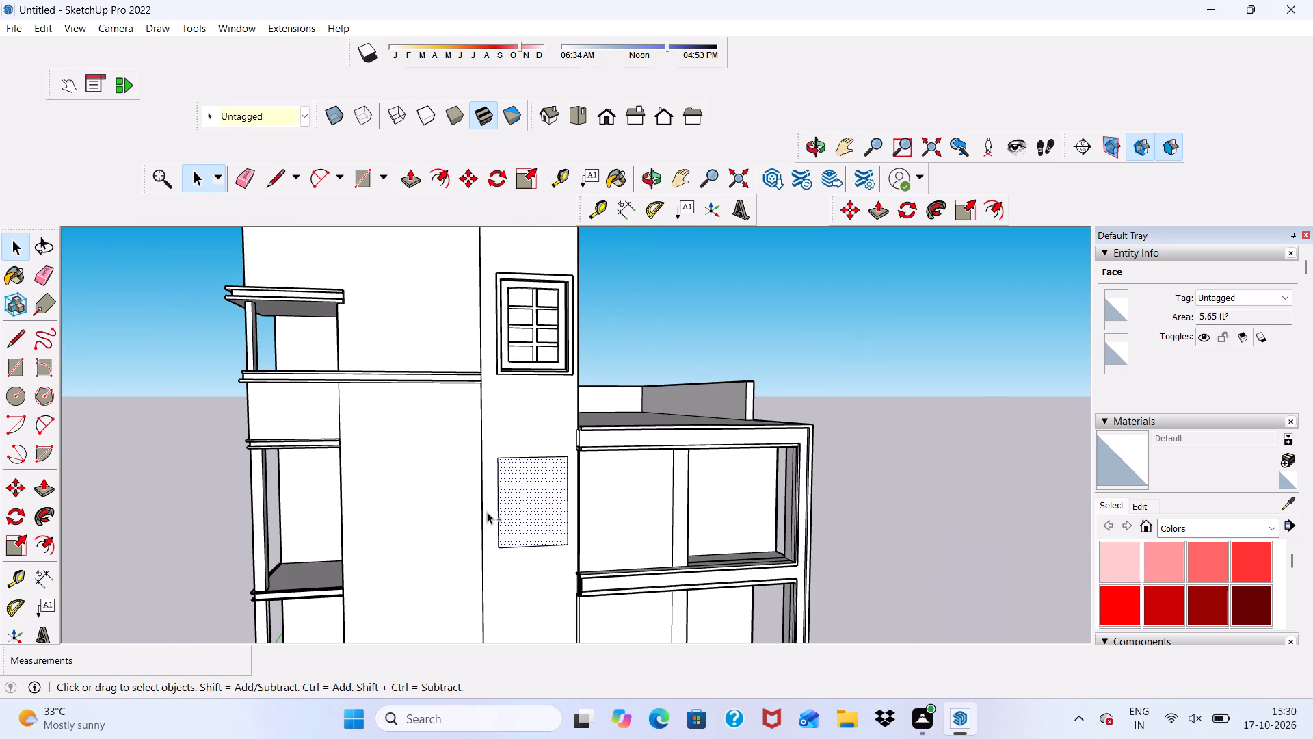
{"action": "left_click_drag", "start_coordinate": [487, 512], "coordinate": [509, 444]}
{"action": "left_click", "coordinate": [438, 170]}
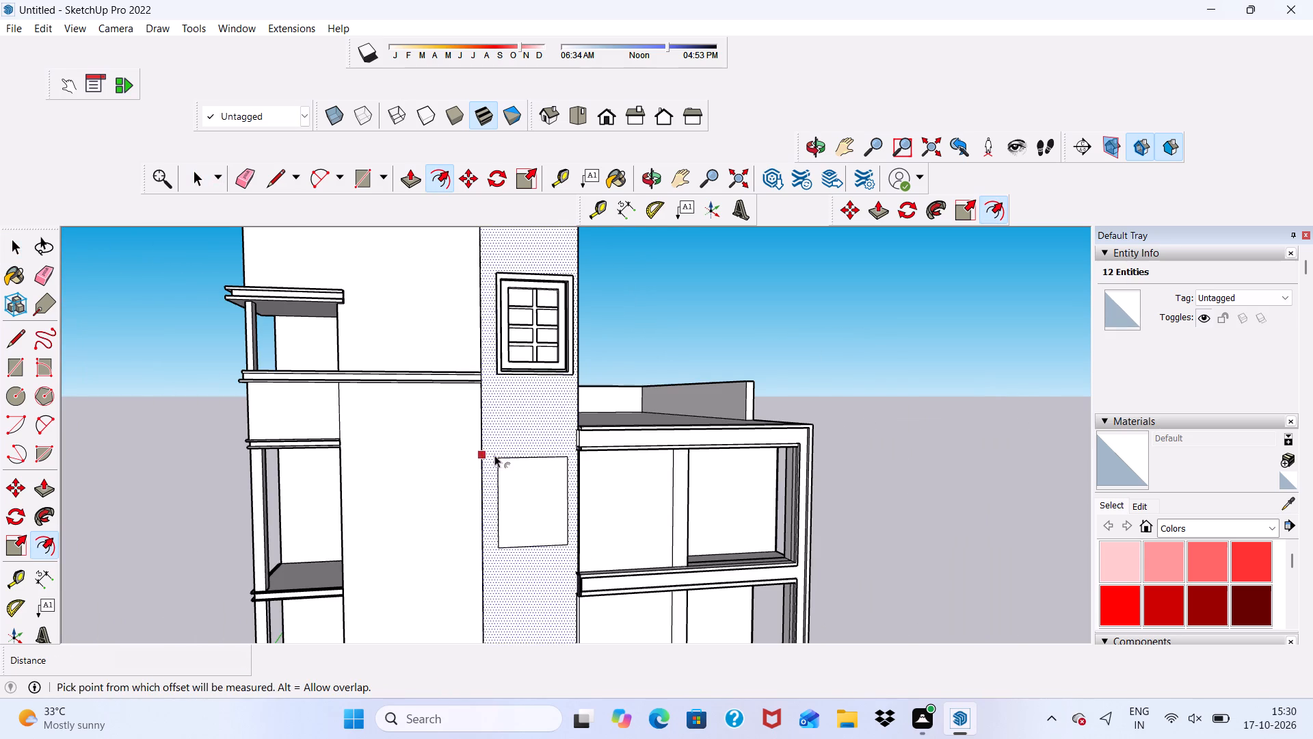
{"action": "left_click", "coordinate": [517, 497]}
{"action": "type", "text": "6\""}
{"action": "key", "text": "Return"}
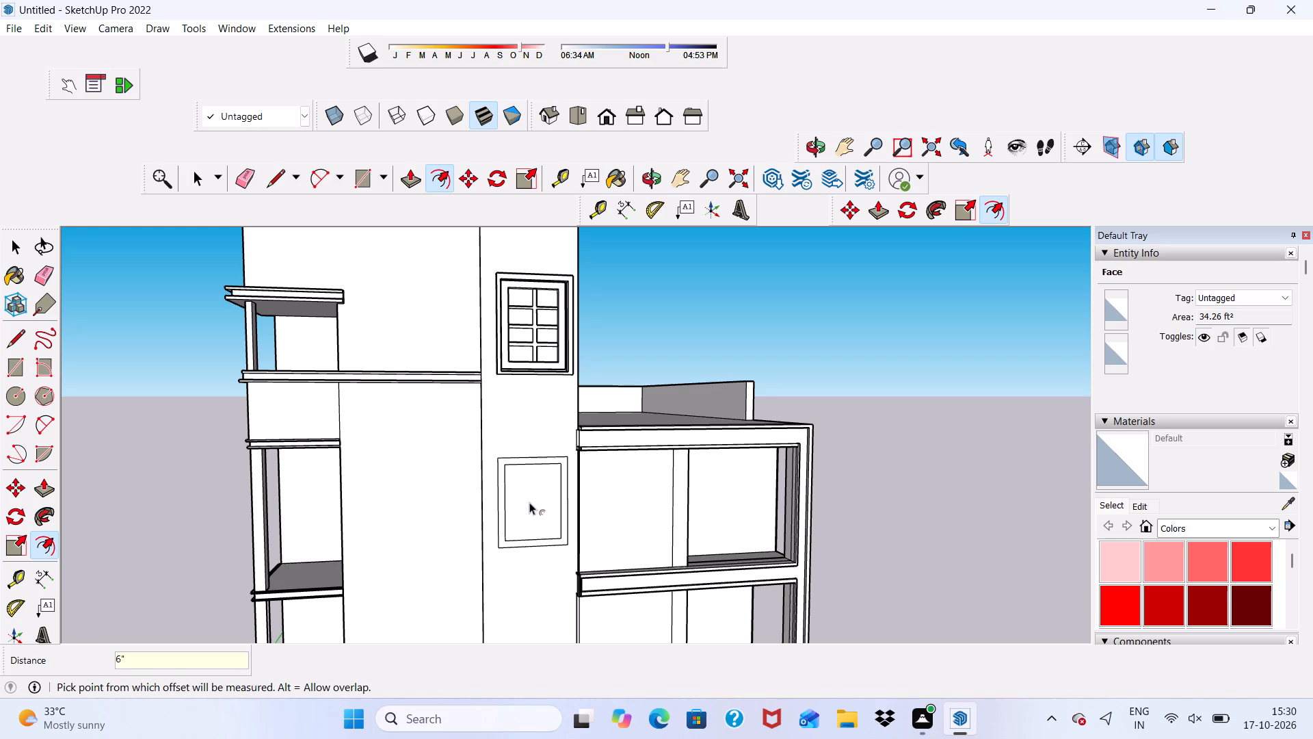
{"action": "key", "text": "space"}
Push/Pull the lower window's frame border outward from the column face by 6".
{"action": "scroll", "coordinate": [523, 419], "scroll_direction": "up", "scroll_amount": 4}
{"action": "scroll", "coordinate": [548, 527], "scroll_direction": "down", "scroll_amount": 1}
{"action": "middle_click_drag", "start_coordinate": [550, 537], "coordinate": [330, 578]}
{"action": "middle_click_drag", "start_coordinate": [380, 579], "coordinate": [516, 543]}
{"action": "scroll", "coordinate": [521, 537], "scroll_direction": "down", "scroll_amount": 7}
{"action": "middle_click_drag", "start_coordinate": [519, 562], "coordinate": [555, 463]}
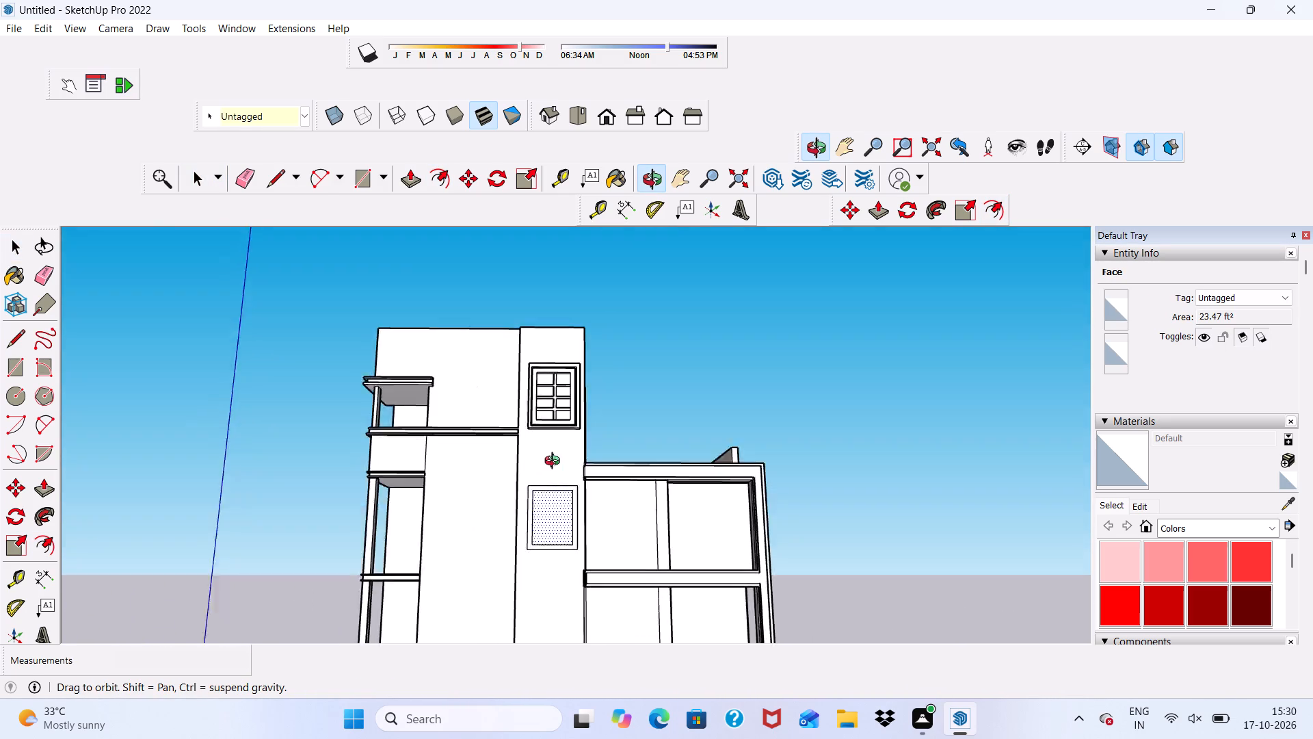
{"action": "middle_click_drag", "start_coordinate": [555, 463], "coordinate": [533, 575]}
{"action": "scroll", "coordinate": [542, 580], "scroll_direction": "up", "scroll_amount": 6}
{"action": "scroll", "coordinate": [479, 352], "scroll_direction": "up", "scroll_amount": 4}
{"action": "middle_click_drag", "start_coordinate": [579, 448], "coordinate": [567, 492]}
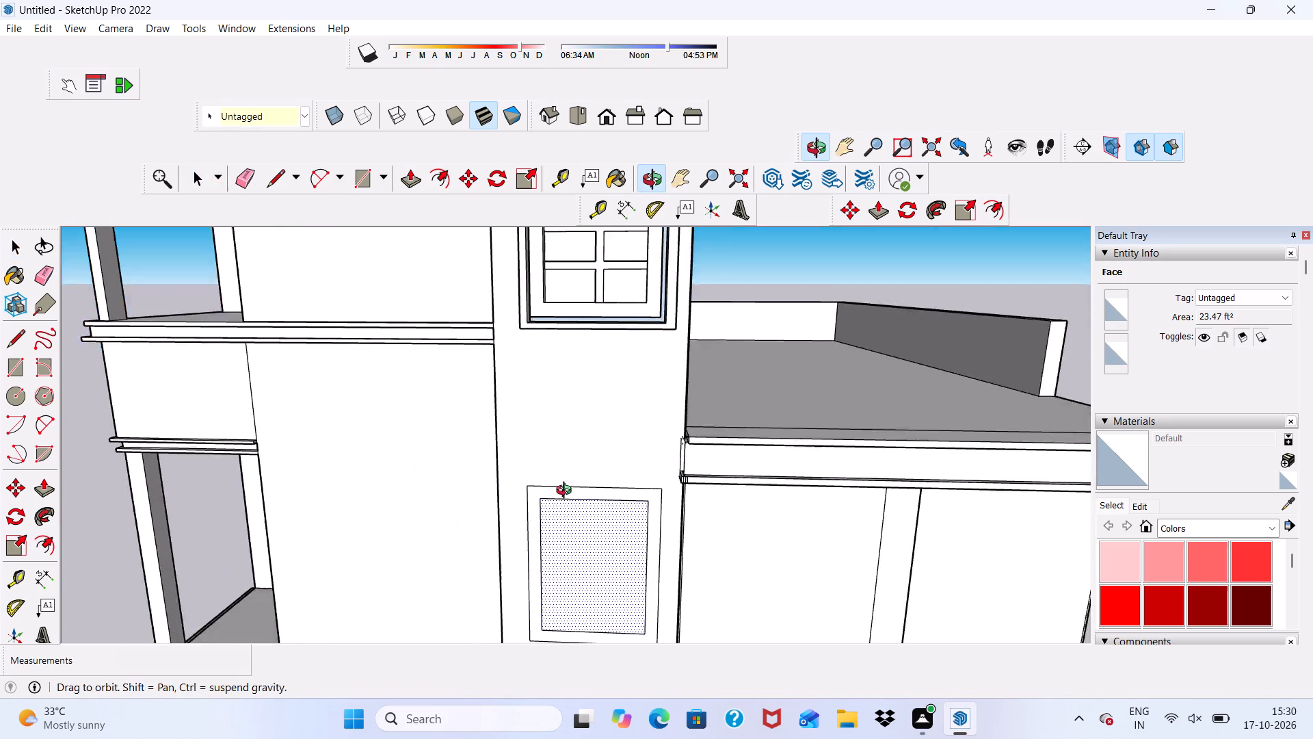
{"action": "middle_click_drag", "start_coordinate": [567, 492], "coordinate": [556, 504]}
{"action": "scroll", "coordinate": [547, 504], "scroll_direction": "up", "scroll_amount": 6}
{"action": "left_click", "coordinate": [527, 490]}
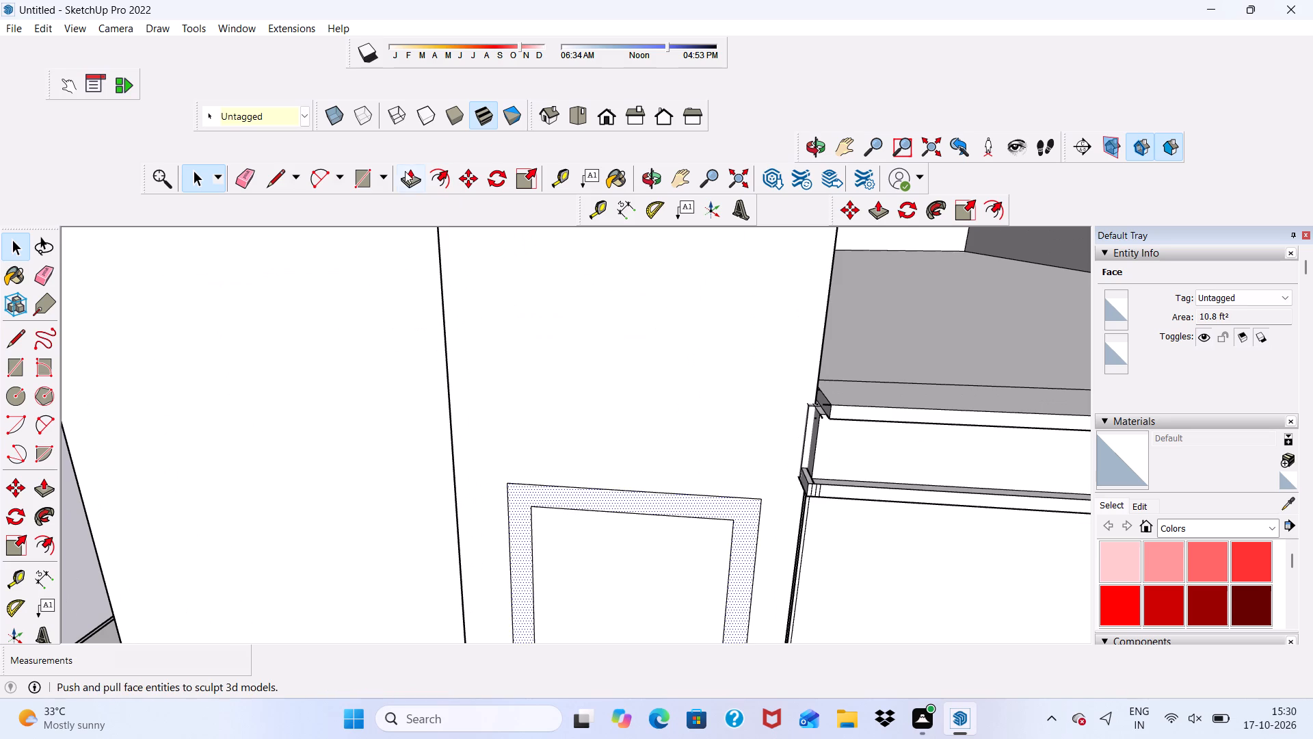
{"action": "left_click", "coordinate": [403, 170]}
{"action": "scroll", "coordinate": [538, 541], "scroll_direction": "up", "scroll_amount": 1}
{"action": "left_click", "coordinate": [509, 503]}
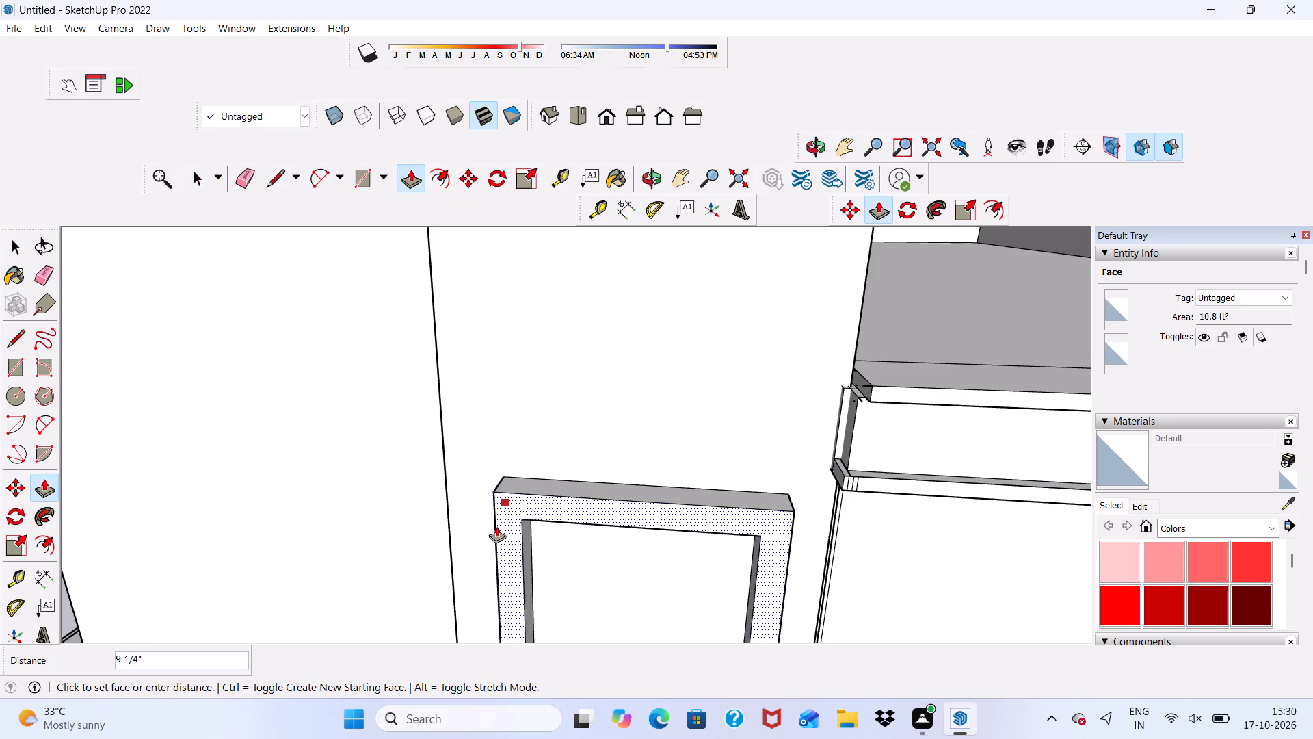
{"action": "type", "text": "6\""}
{"action": "key", "text": "Return"}
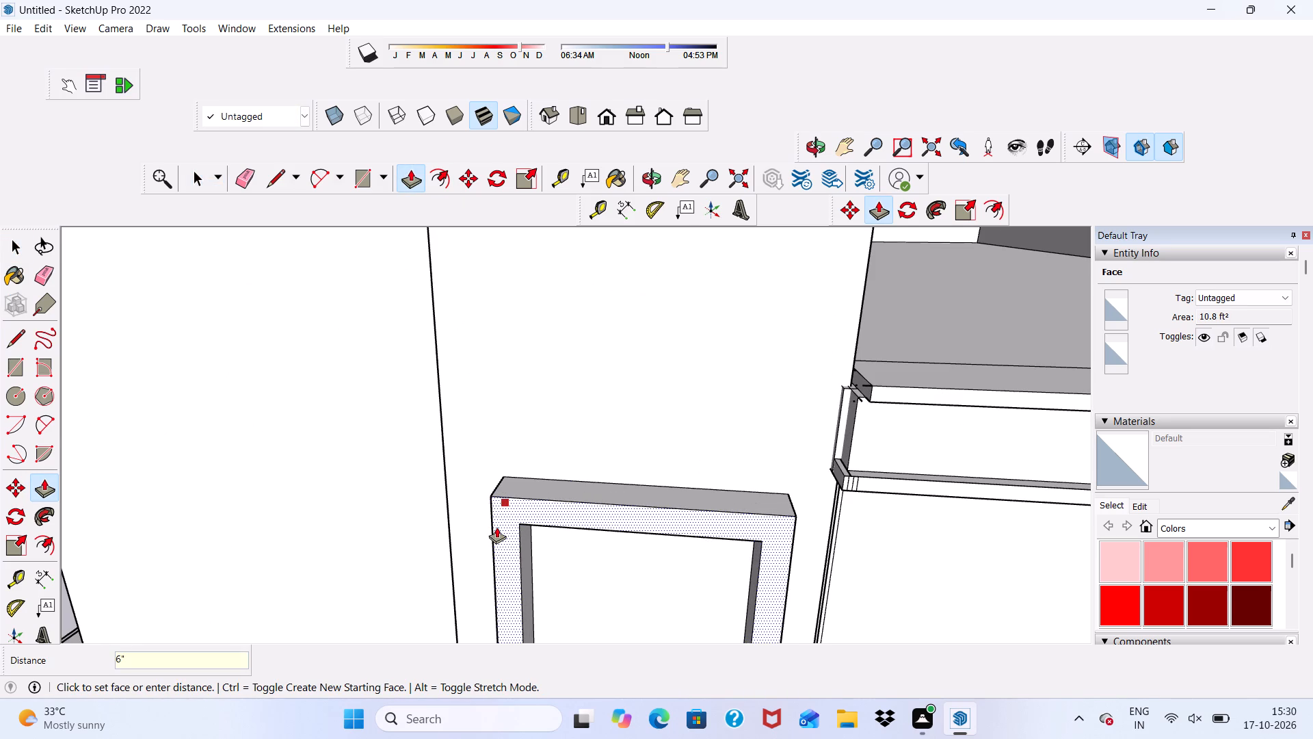
{"action": "key", "text": "space"}
Draw a thin horizontal rectangle about 5' 7" wide on the column face directly above the lower window frame.
{"action": "scroll", "coordinate": [507, 408], "scroll_direction": "down", "scroll_amount": 11}
{"action": "middle_click_drag", "start_coordinate": [559, 502], "coordinate": [417, 377]}
{"action": "scroll", "coordinate": [559, 497], "scroll_direction": "up", "scroll_amount": 1}
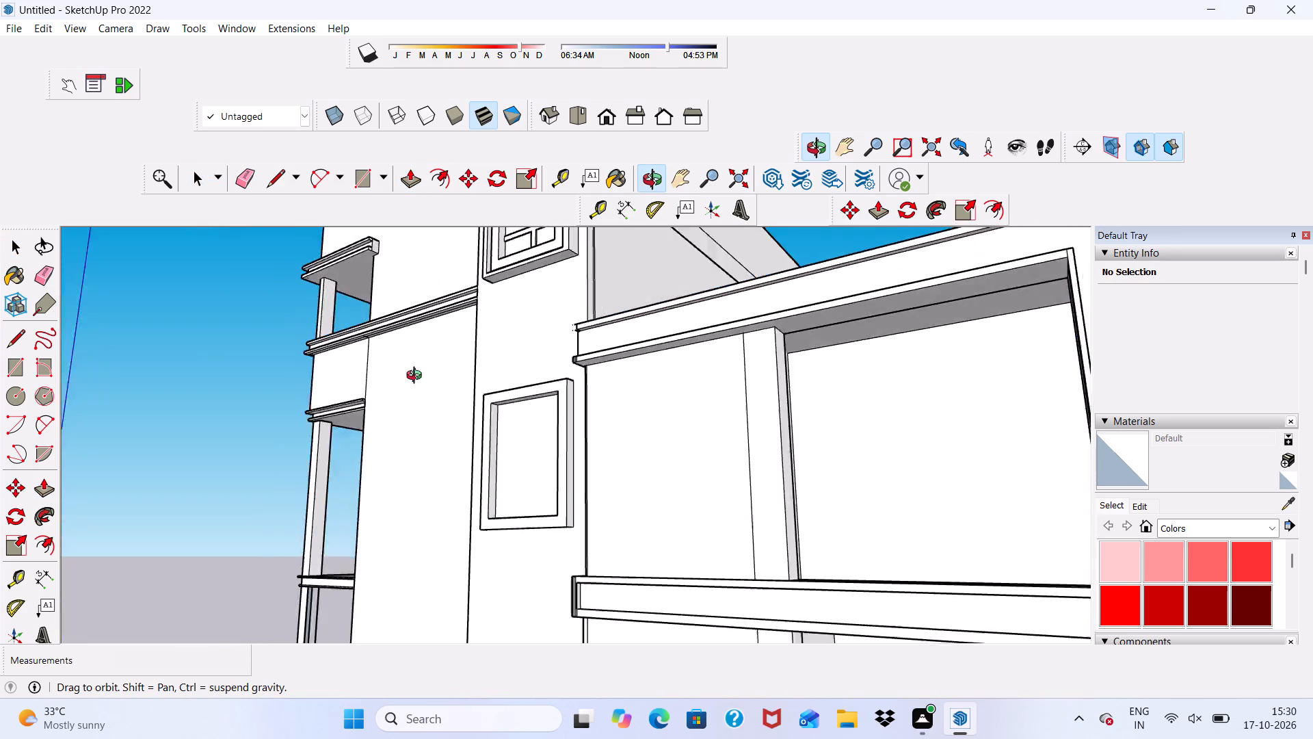
{"action": "middle_click_drag", "start_coordinate": [417, 377], "coordinate": [607, 524]}
{"action": "scroll", "coordinate": [603, 510], "scroll_direction": "down", "scroll_amount": 1}
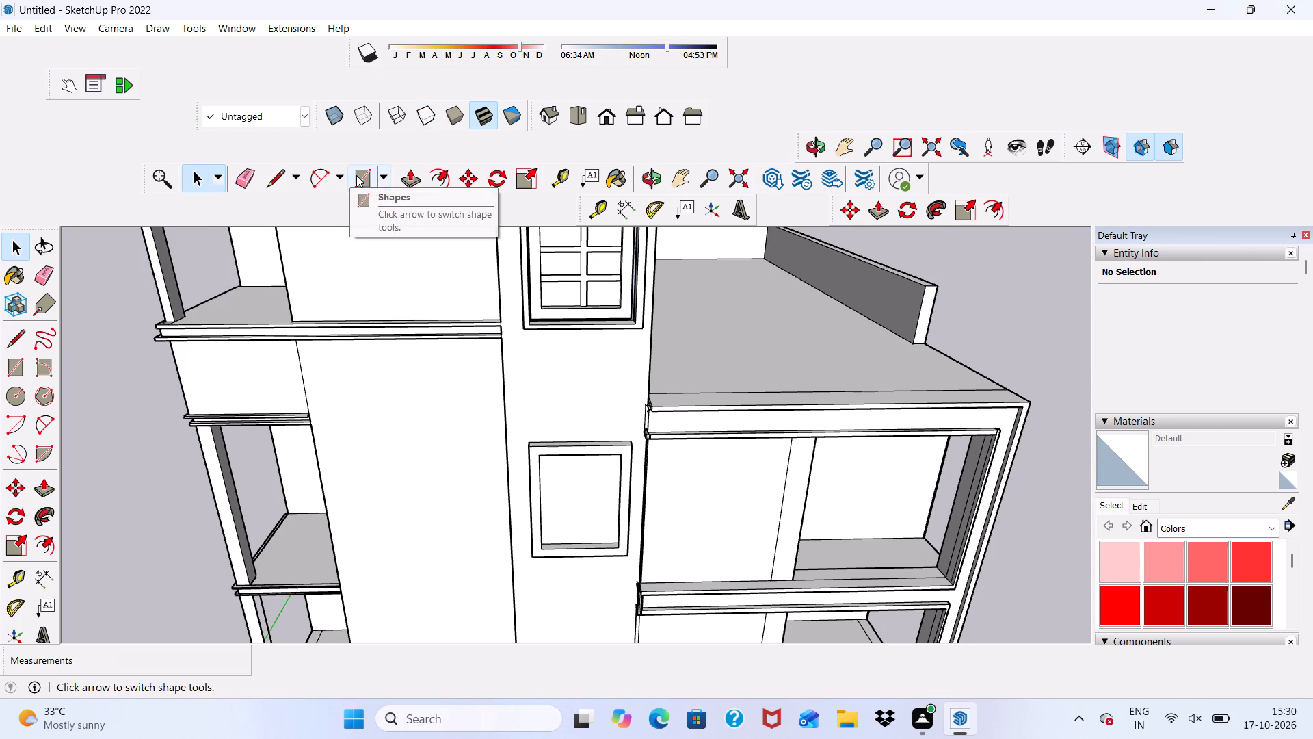
{"action": "left_click", "coordinate": [356, 175]}
{"action": "scroll", "coordinate": [507, 461], "scroll_direction": "up", "scroll_amount": 5}
{"action": "scroll", "coordinate": [574, 396], "scroll_direction": "up", "scroll_amount": 4}
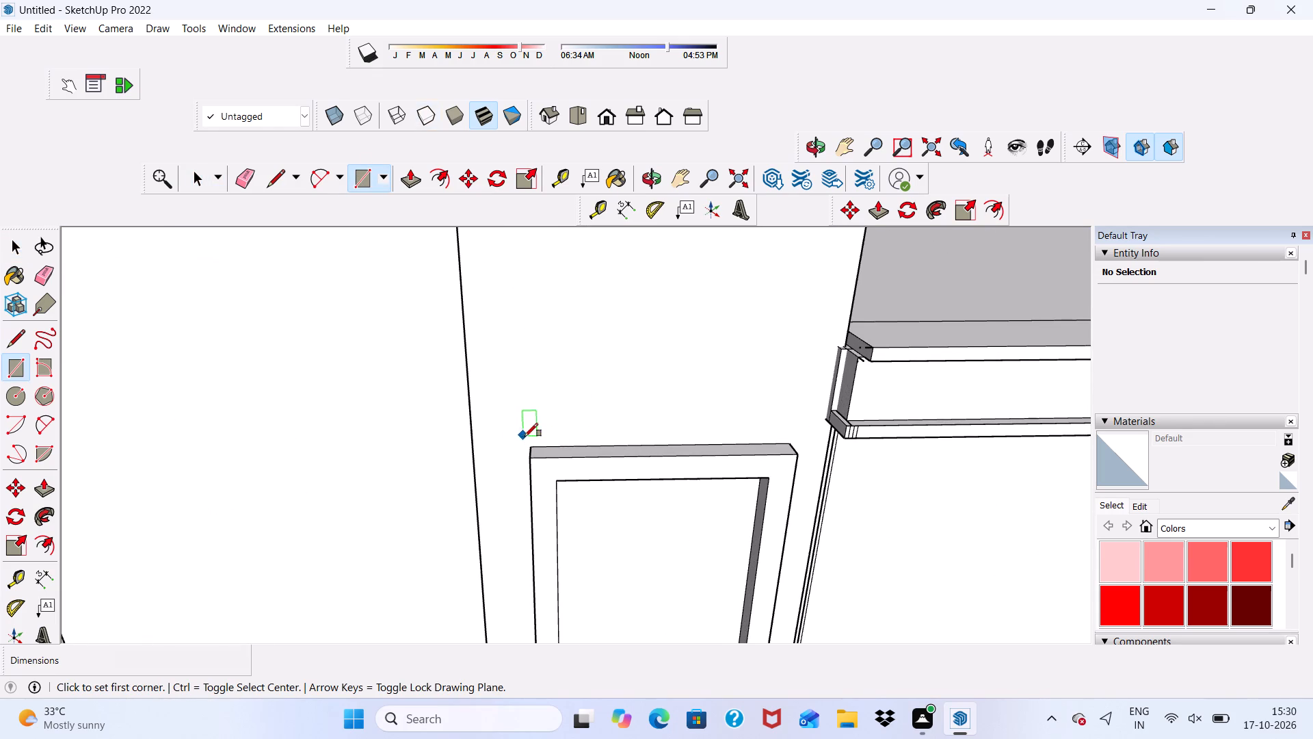
{"action": "left_click", "coordinate": [522, 428]}
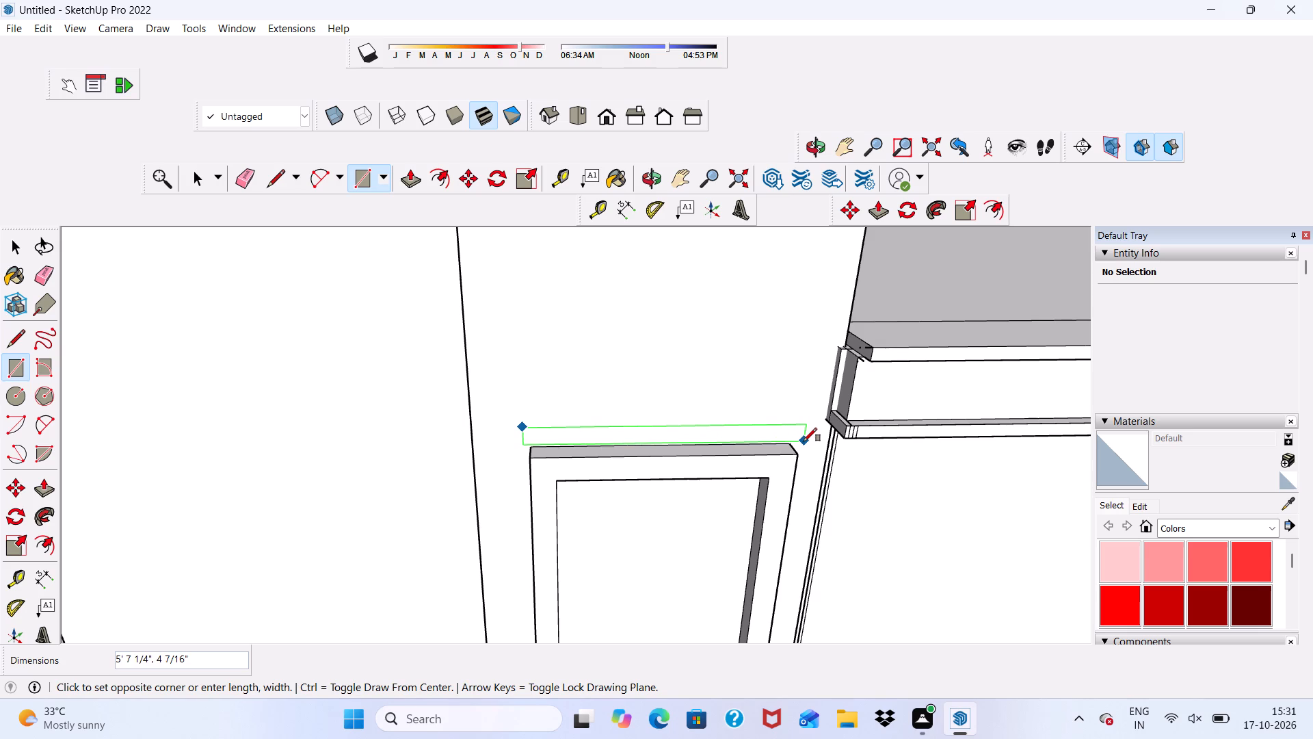
{"action": "left_click", "coordinate": [805, 444]}
{"action": "key", "text": "space"}
Push/Pull the thin rectangle above the lower window outward by 9" to form a projecting head strip.
{"action": "left_click", "coordinate": [693, 435]}
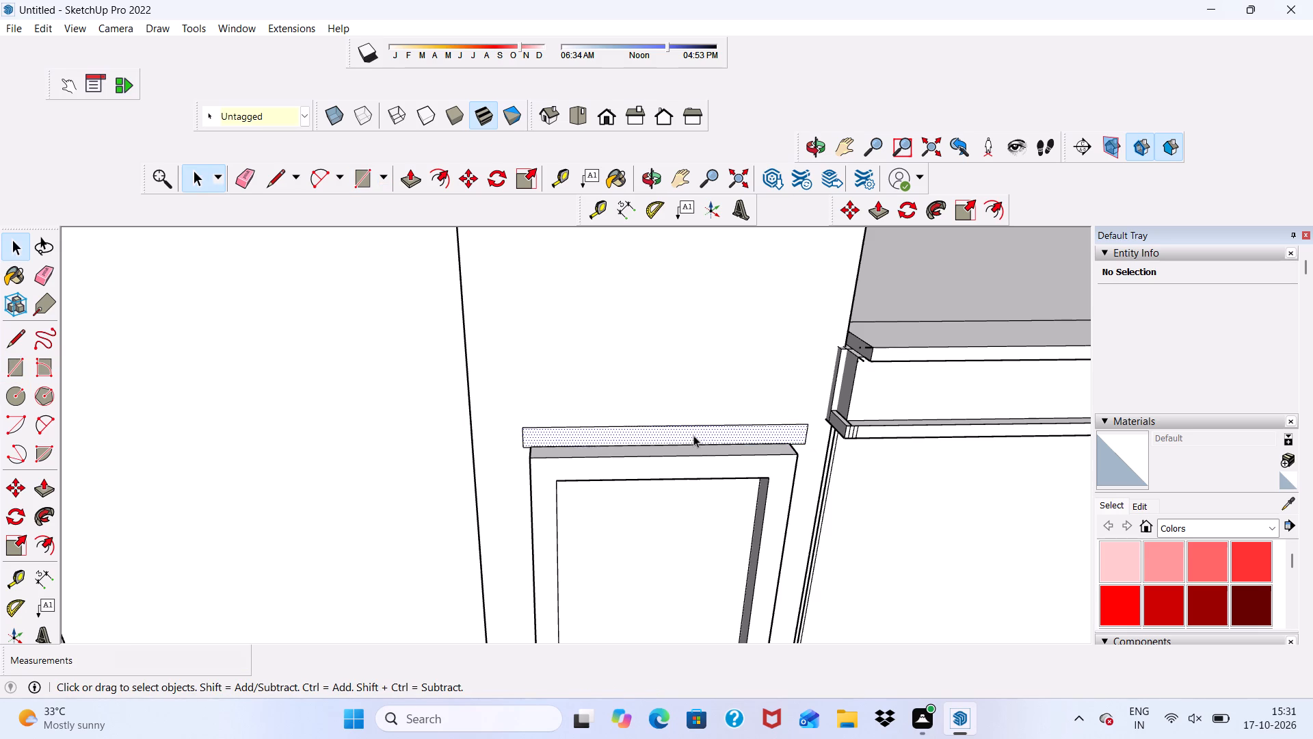
{"action": "left_click", "coordinate": [402, 173]}
{"action": "scroll", "coordinate": [563, 407], "scroll_direction": "up", "scroll_amount": 3}
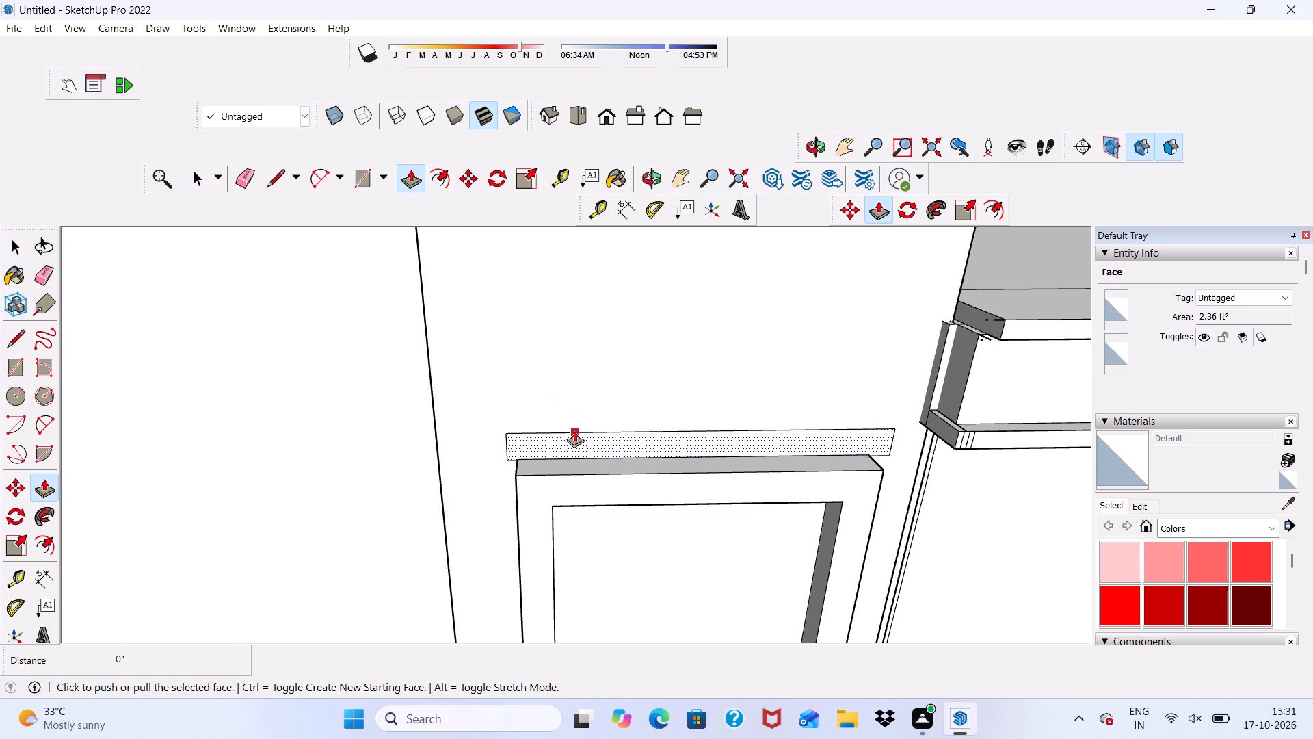
{"action": "left_click", "coordinate": [574, 430]}
{"action": "type", "text": "9\""}
{"action": "key", "text": "Return"}
Push/Pull the head strip's end face, on the side facing the wide wall, outward by about 2 13/16".
{"action": "scroll", "coordinate": [551, 317], "scroll_direction": "down", "scroll_amount": 15}
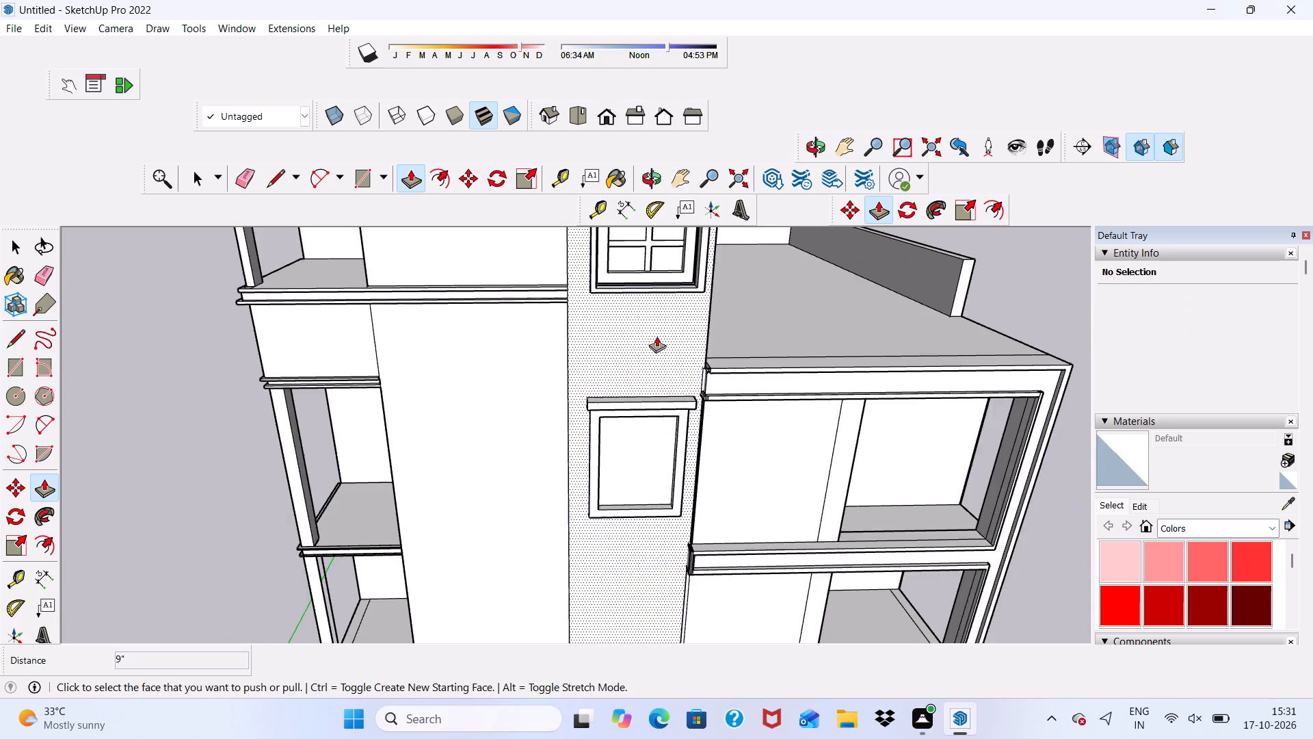
{"action": "scroll", "coordinate": [656, 336], "scroll_direction": "down", "scroll_amount": 5}
{"action": "middle_click_drag", "start_coordinate": [639, 330], "coordinate": [653, 239]}
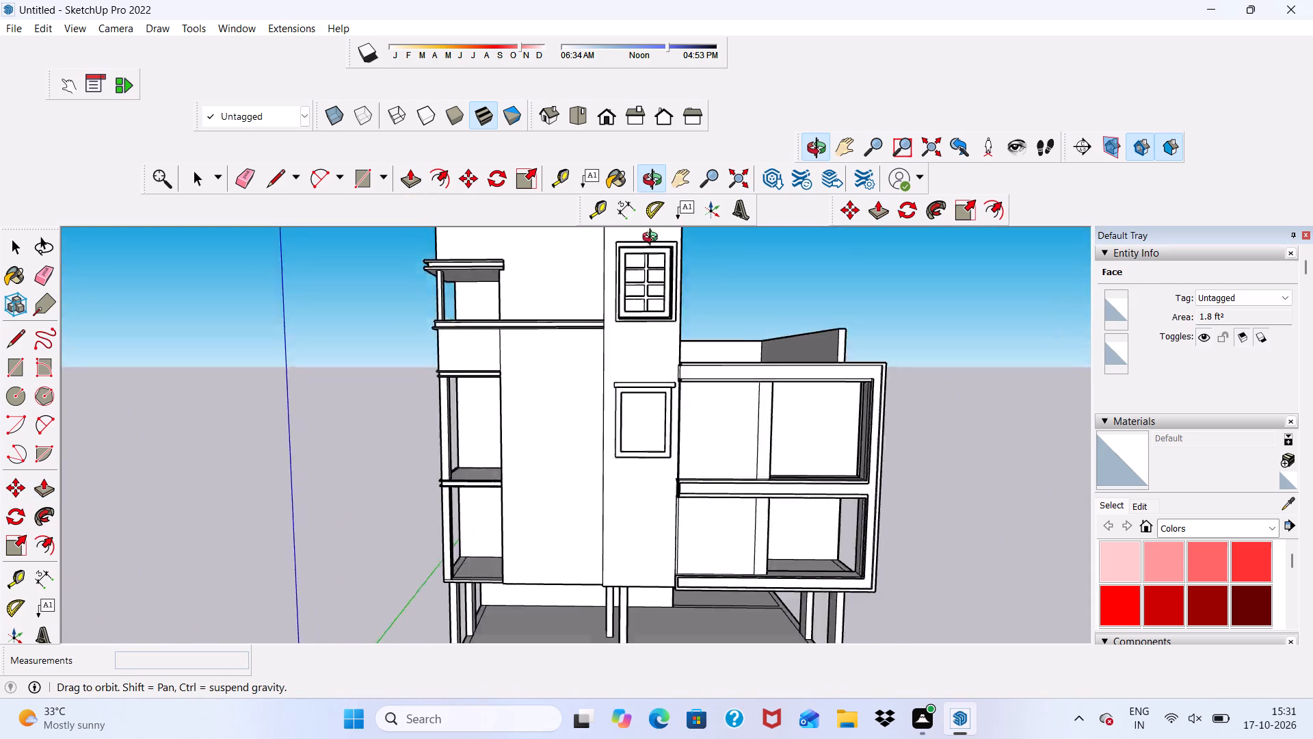
{"action": "middle_click_drag", "start_coordinate": [653, 239], "coordinate": [622, 251]}
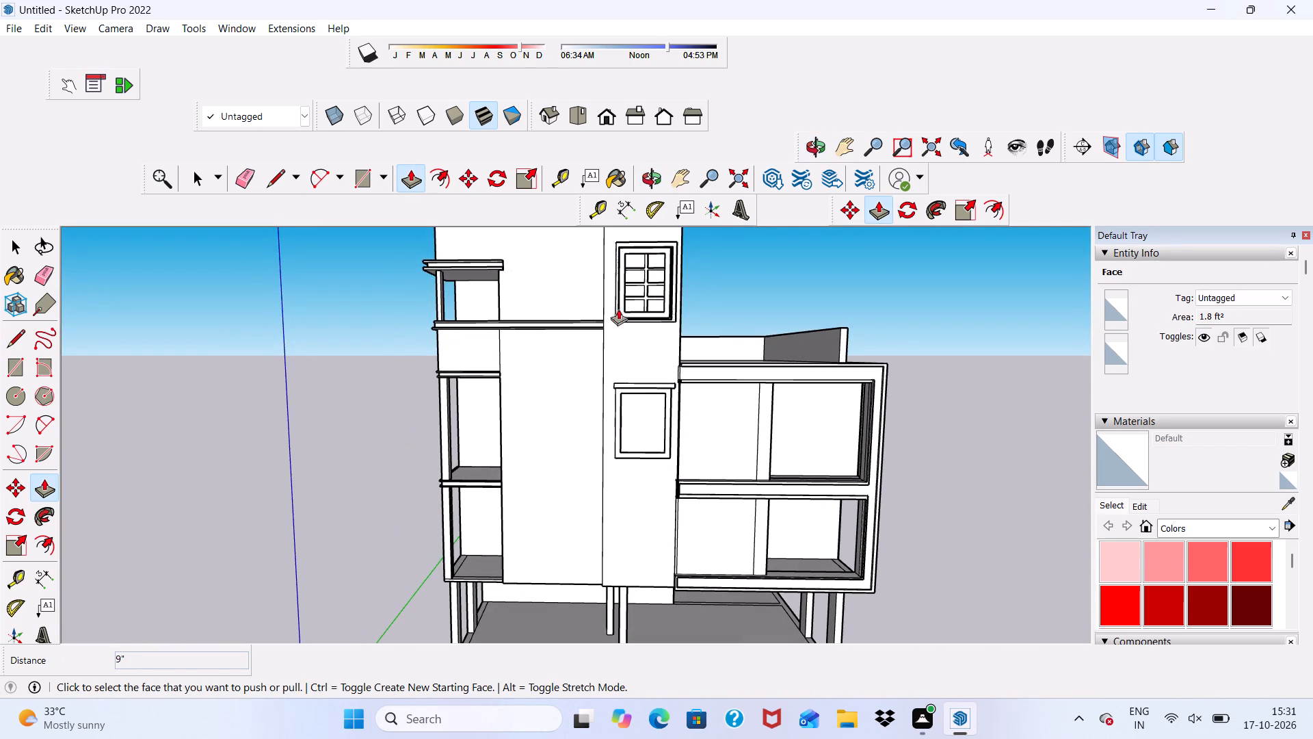
{"action": "scroll", "coordinate": [621, 435], "scroll_direction": "up", "scroll_amount": 12}
{"action": "middle_click_drag", "start_coordinate": [589, 357], "coordinate": [754, 458]}
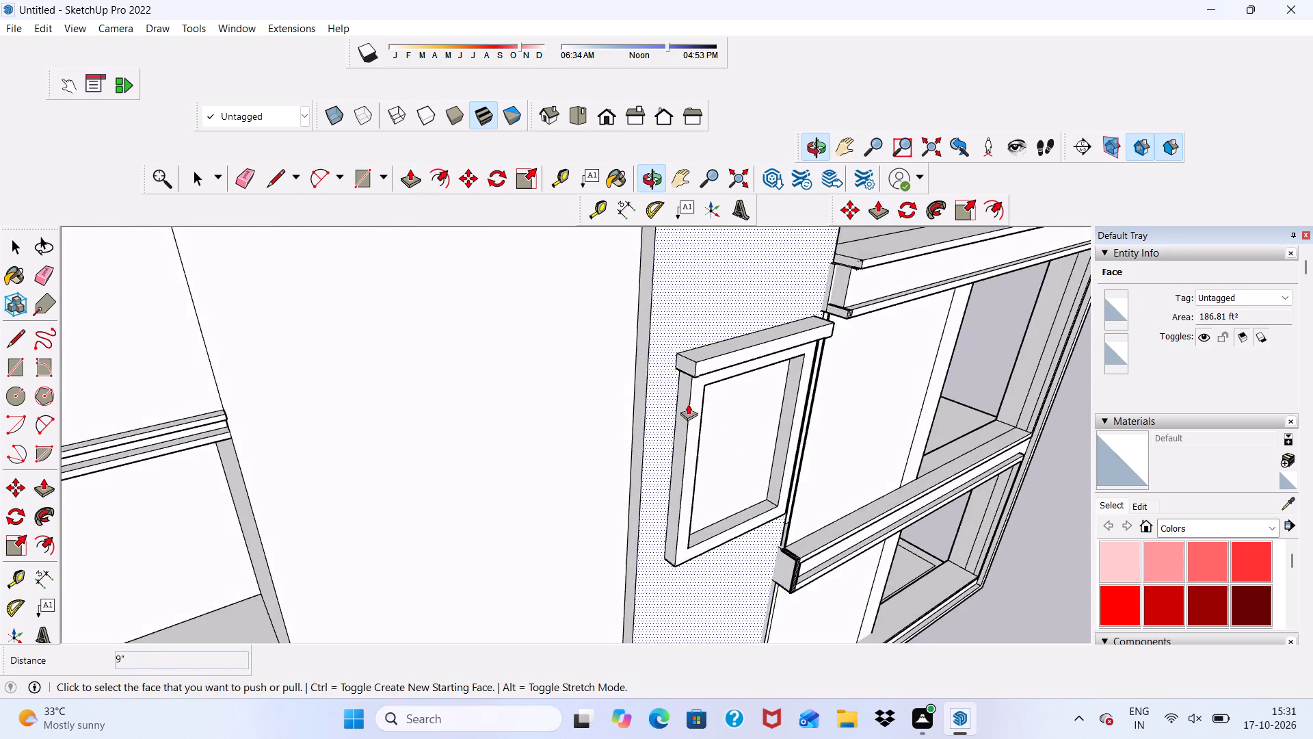
{"action": "scroll", "coordinate": [659, 357], "scroll_direction": "up", "scroll_amount": 6}
{"action": "left_click", "coordinate": [708, 372]}
{"action": "left_click", "coordinate": [697, 378]}
Push/Pull the underside of the head strip's extended end down alongside the window frame by about 7' 7/8", slightly past the frame's bottom.
{"action": "scroll", "coordinate": [702, 392], "scroll_direction": "down", "scroll_amount": 2}
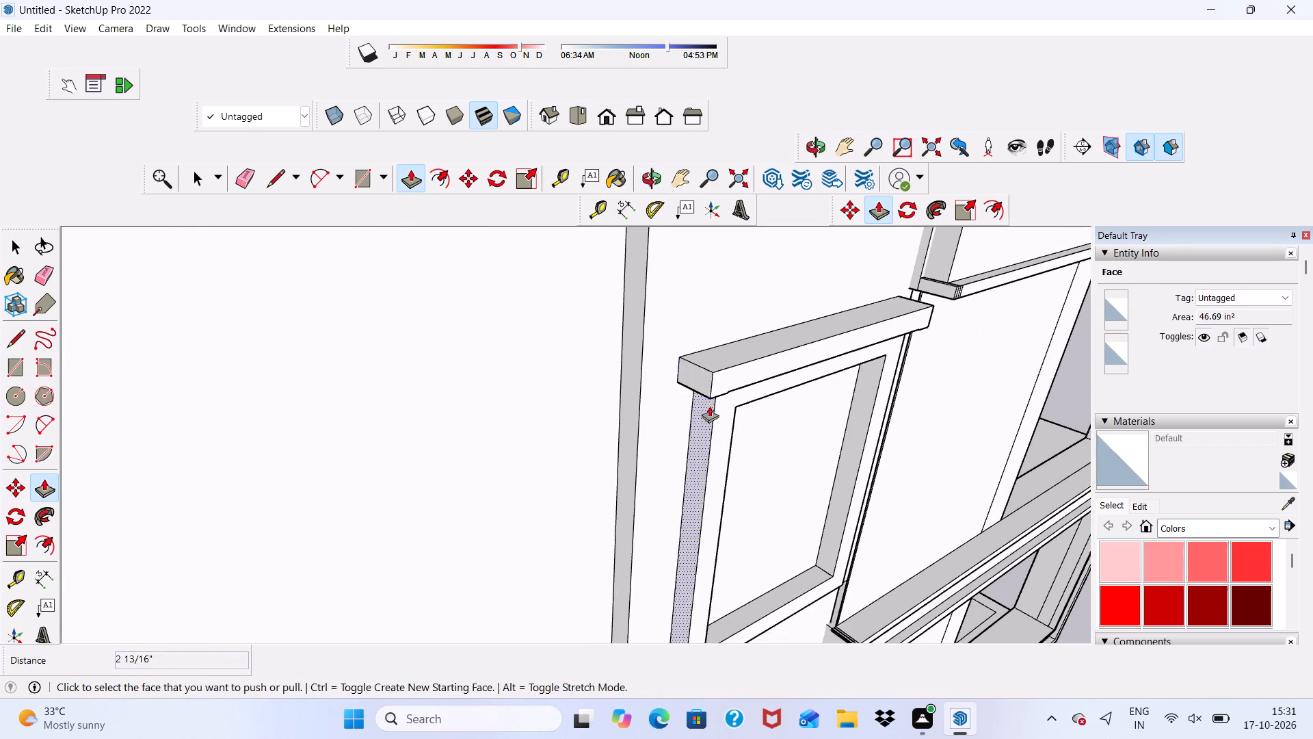
{"action": "middle_click_drag", "start_coordinate": [711, 407], "coordinate": [661, 296]}
{"action": "scroll", "coordinate": [651, 282], "scroll_direction": "up", "scroll_amount": 6}
{"action": "left_click", "coordinate": [649, 270]}
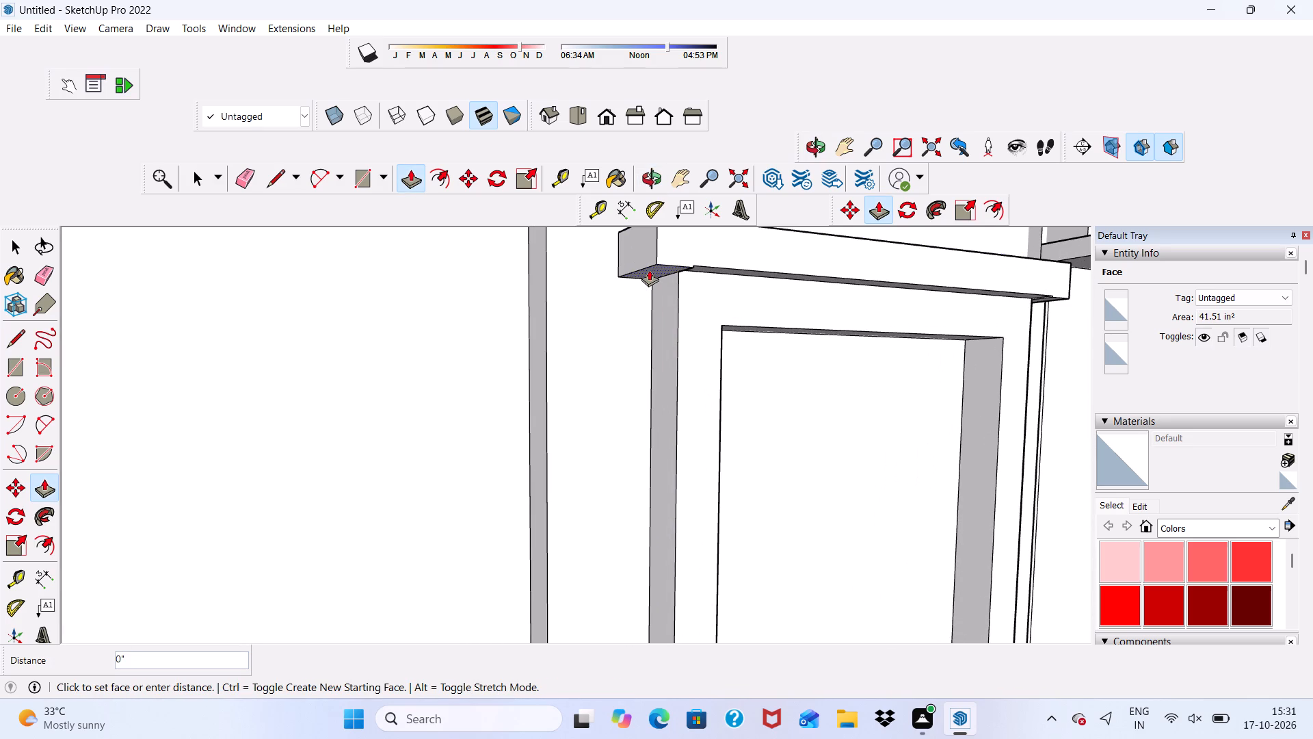
{"action": "scroll", "coordinate": [639, 352], "scroll_direction": "down", "scroll_amount": 9}
{"action": "scroll", "coordinate": [639, 606], "scroll_direction": "down", "scroll_amount": 4}
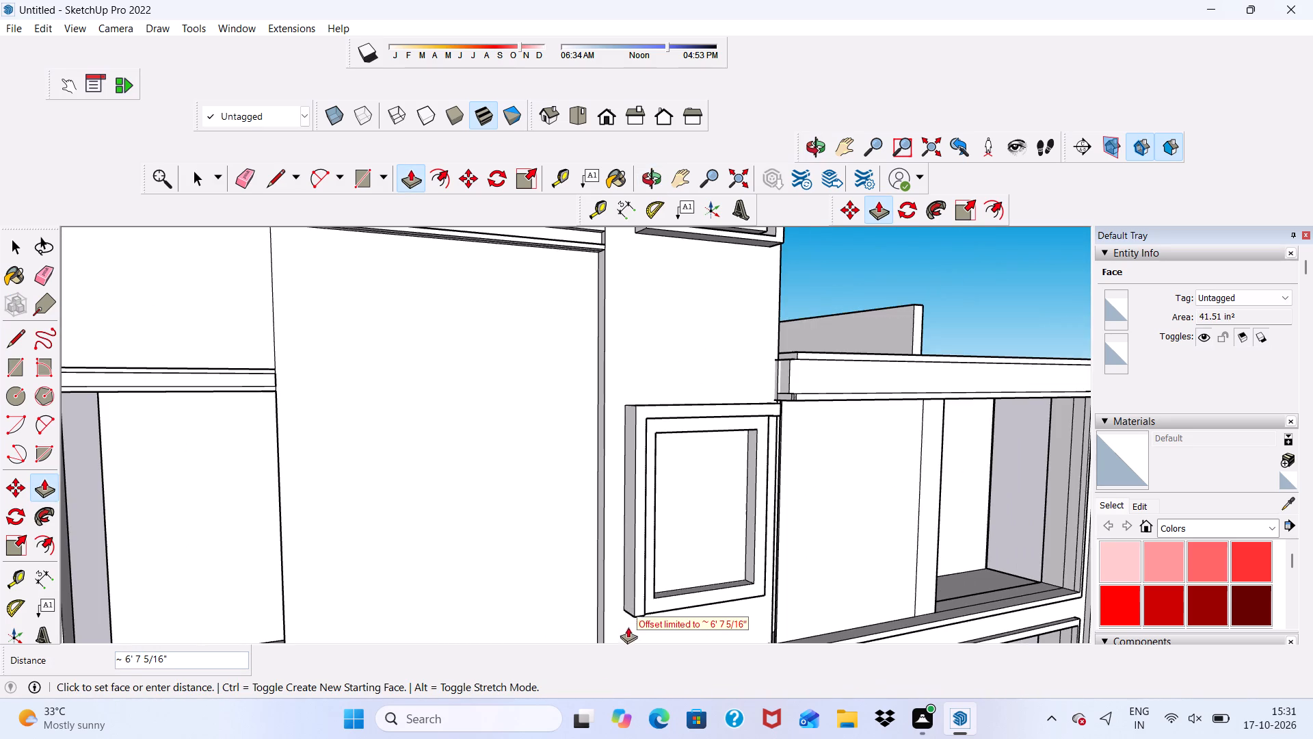
{"action": "scroll", "coordinate": [632, 631], "scroll_direction": "up", "scroll_amount": 7}
{"action": "scroll", "coordinate": [628, 614], "scroll_direction": "down", "scroll_amount": 2}
{"action": "middle_click_drag", "start_coordinate": [619, 612], "coordinate": [450, 614]}
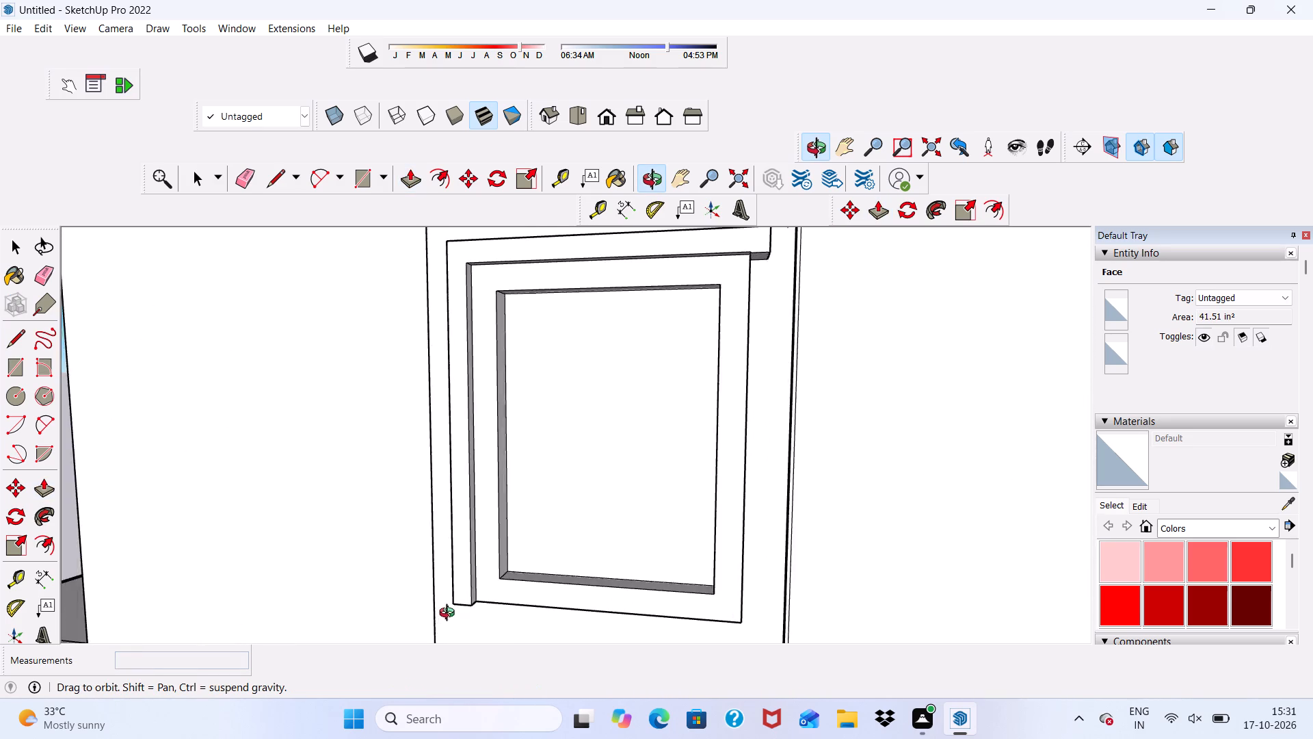
{"action": "middle_click_drag", "start_coordinate": [450, 614], "coordinate": [429, 597]}
{"action": "scroll", "coordinate": [441, 590], "scroll_direction": "up", "scroll_amount": 5}
{"action": "middle_click_drag", "start_coordinate": [434, 571], "coordinate": [457, 395]}
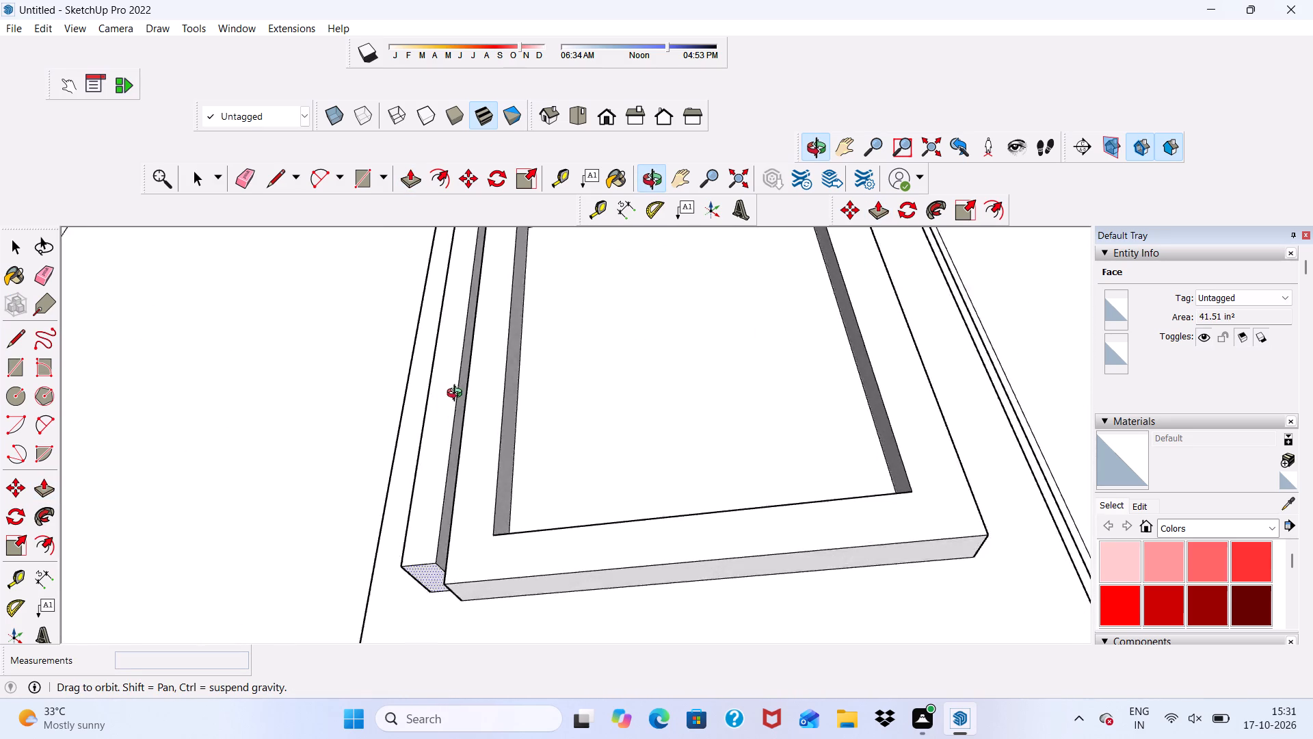
{"action": "middle_click_drag", "start_coordinate": [457, 395], "coordinate": [463, 252]}
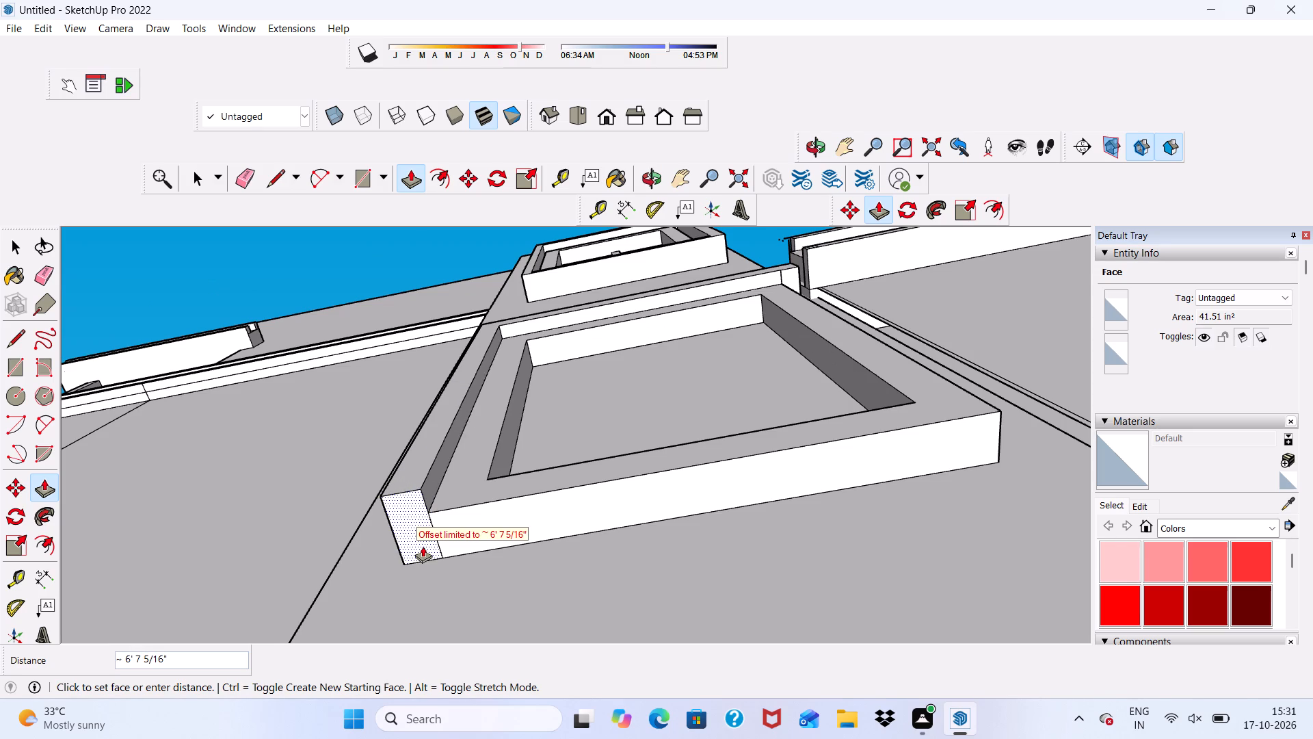
{"action": "left_click", "coordinate": [423, 560]}
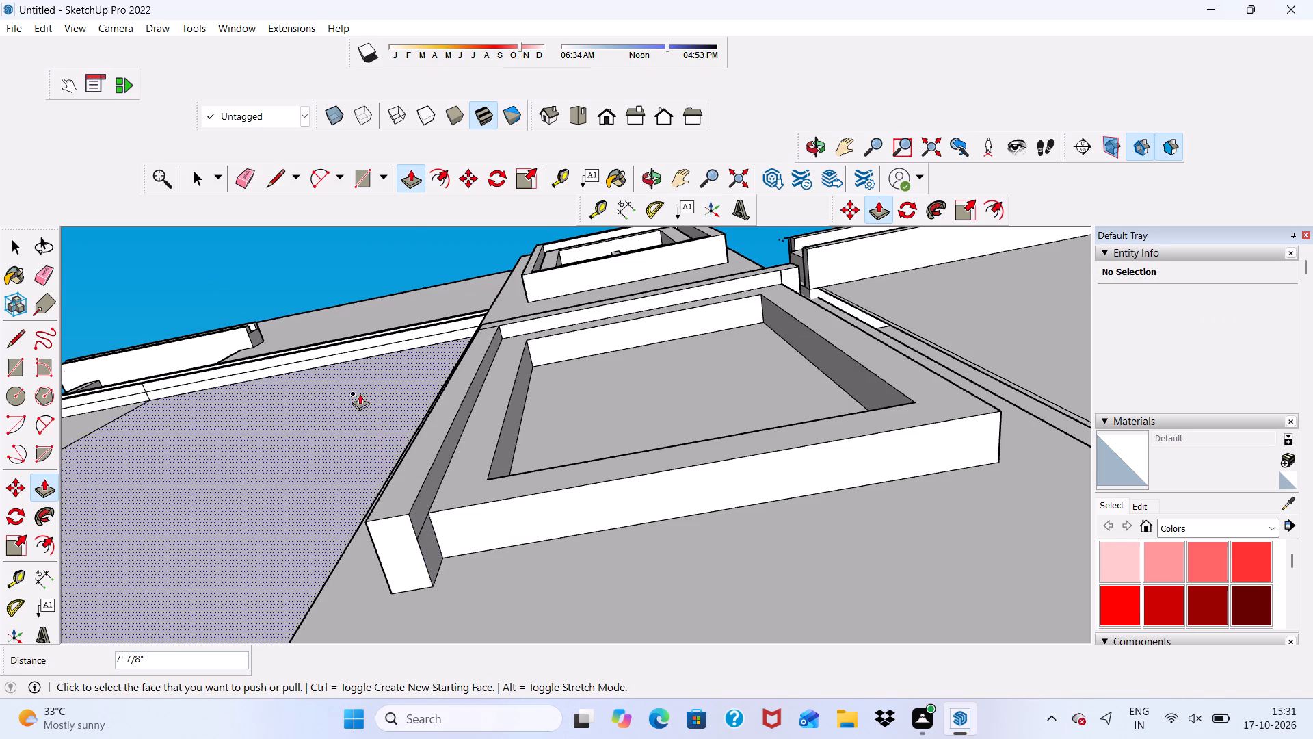
{"action": "key", "text": "space"}
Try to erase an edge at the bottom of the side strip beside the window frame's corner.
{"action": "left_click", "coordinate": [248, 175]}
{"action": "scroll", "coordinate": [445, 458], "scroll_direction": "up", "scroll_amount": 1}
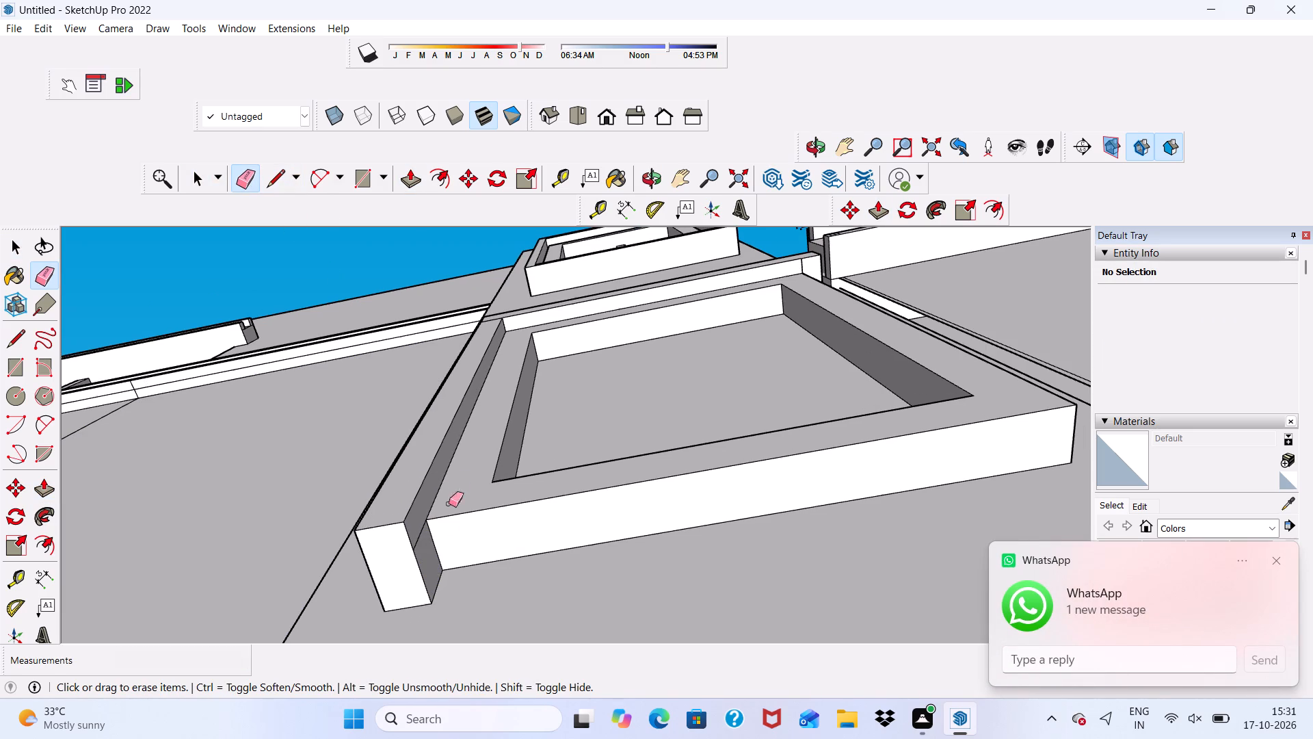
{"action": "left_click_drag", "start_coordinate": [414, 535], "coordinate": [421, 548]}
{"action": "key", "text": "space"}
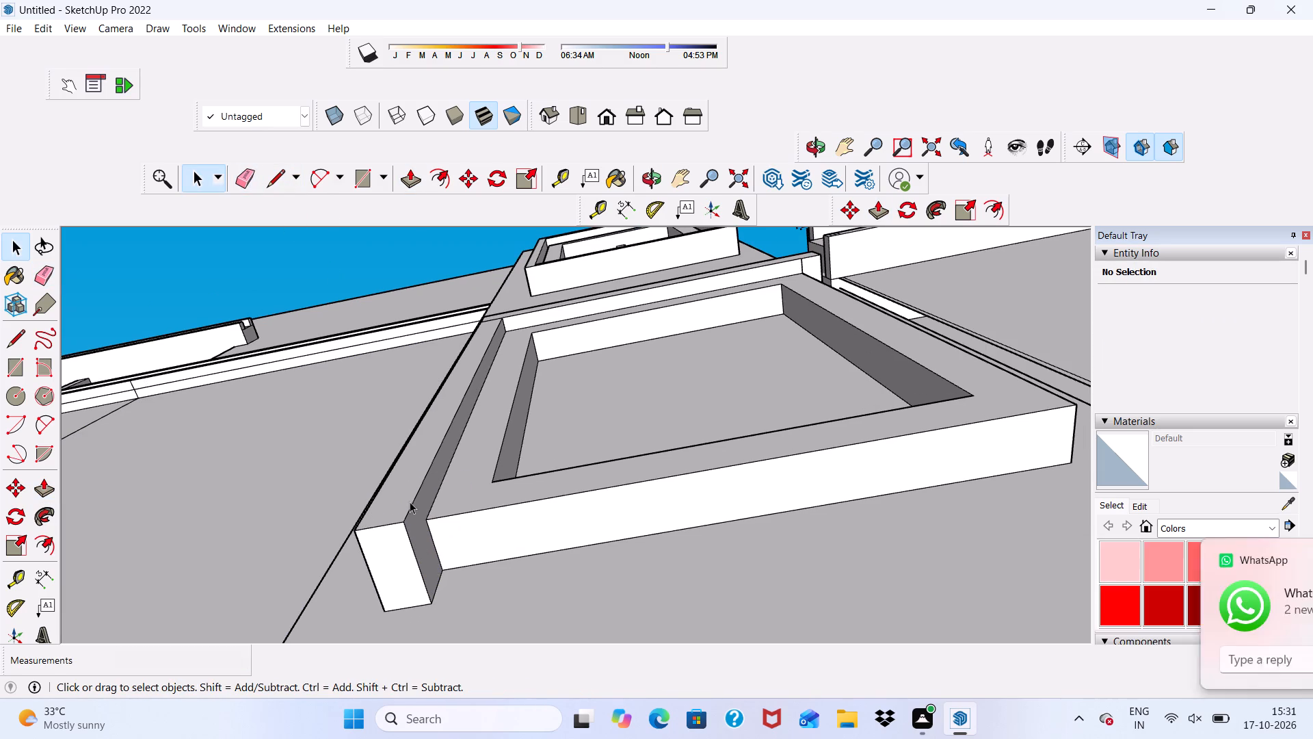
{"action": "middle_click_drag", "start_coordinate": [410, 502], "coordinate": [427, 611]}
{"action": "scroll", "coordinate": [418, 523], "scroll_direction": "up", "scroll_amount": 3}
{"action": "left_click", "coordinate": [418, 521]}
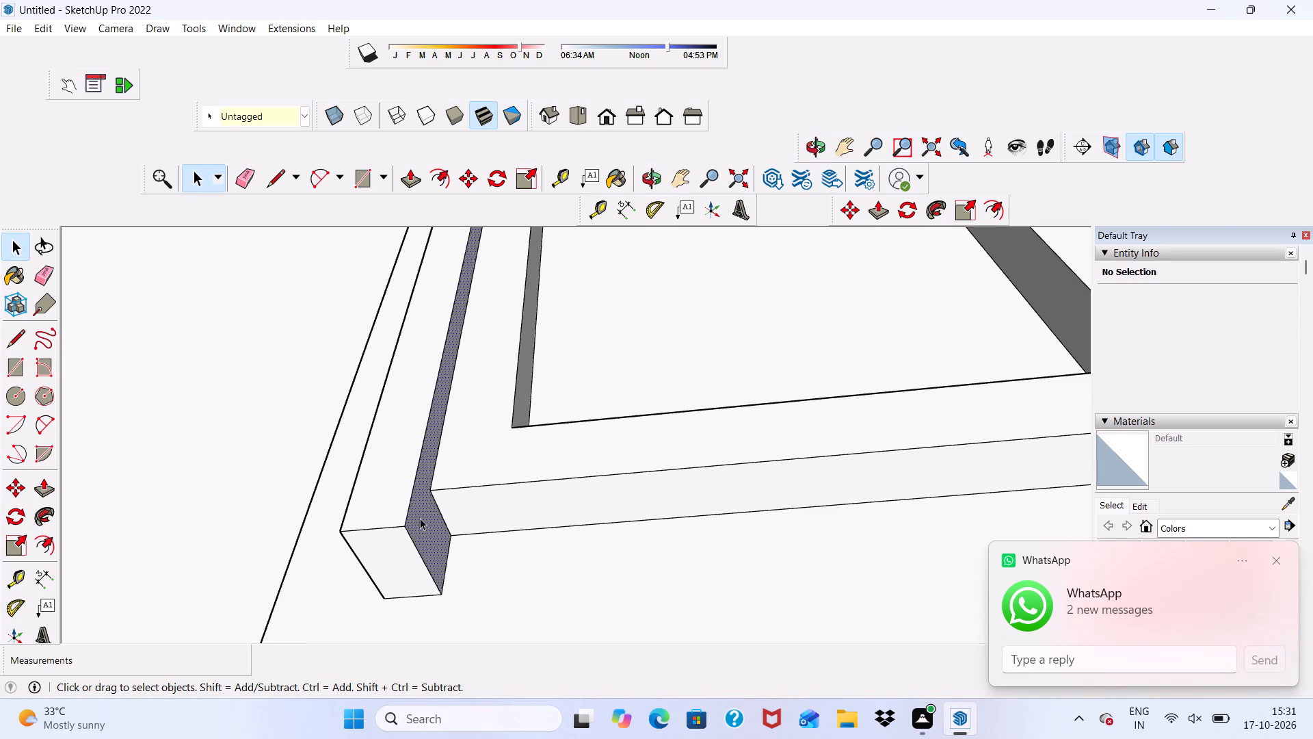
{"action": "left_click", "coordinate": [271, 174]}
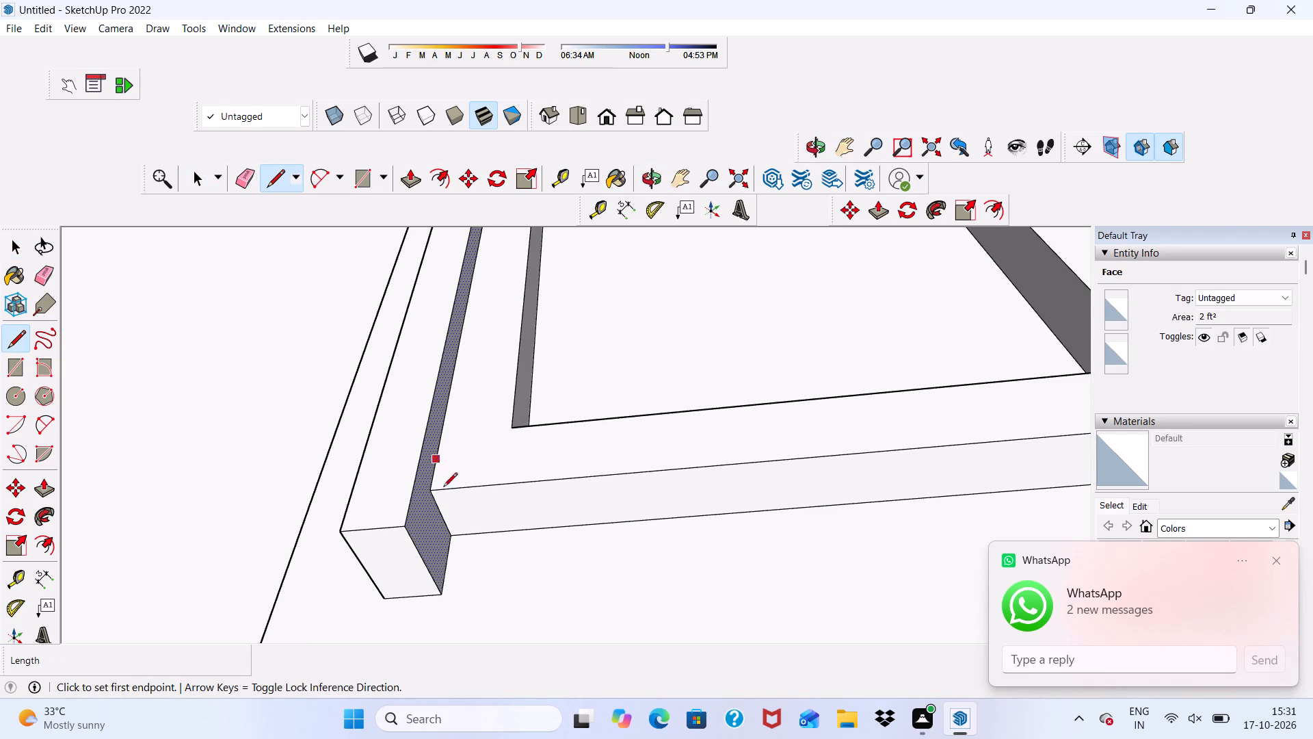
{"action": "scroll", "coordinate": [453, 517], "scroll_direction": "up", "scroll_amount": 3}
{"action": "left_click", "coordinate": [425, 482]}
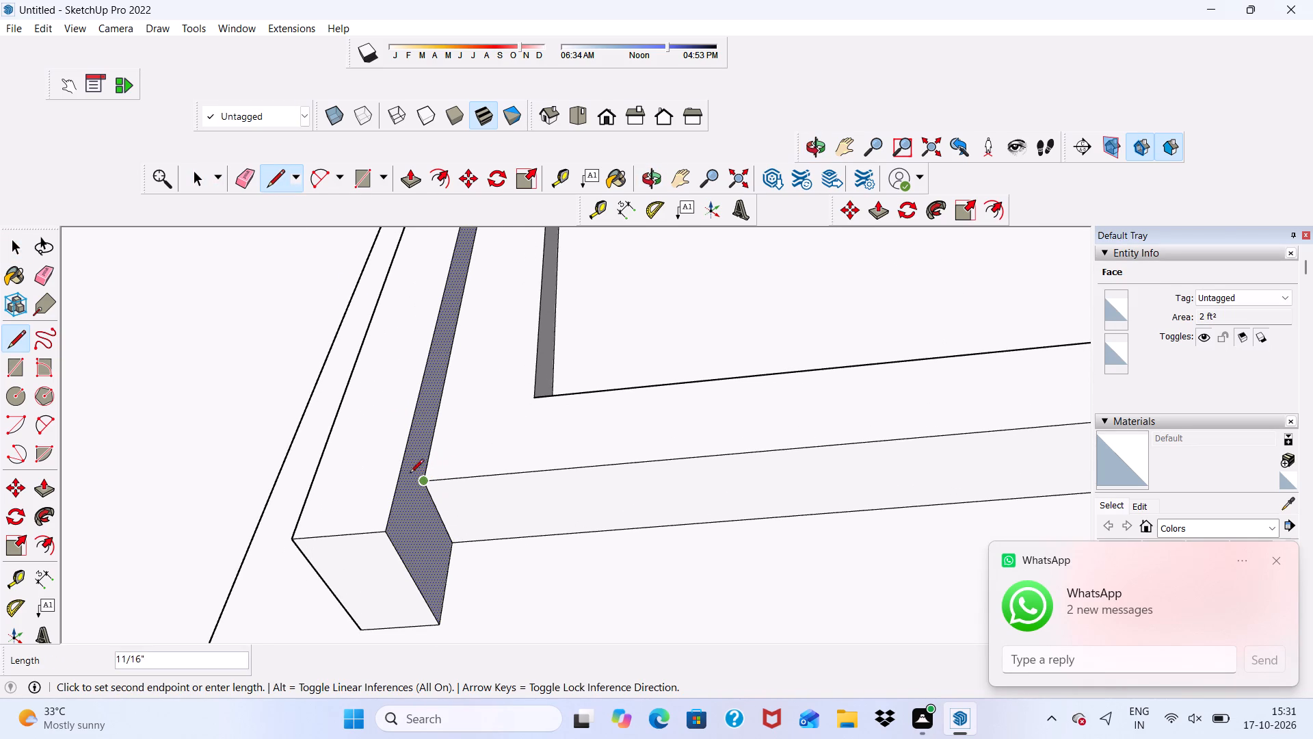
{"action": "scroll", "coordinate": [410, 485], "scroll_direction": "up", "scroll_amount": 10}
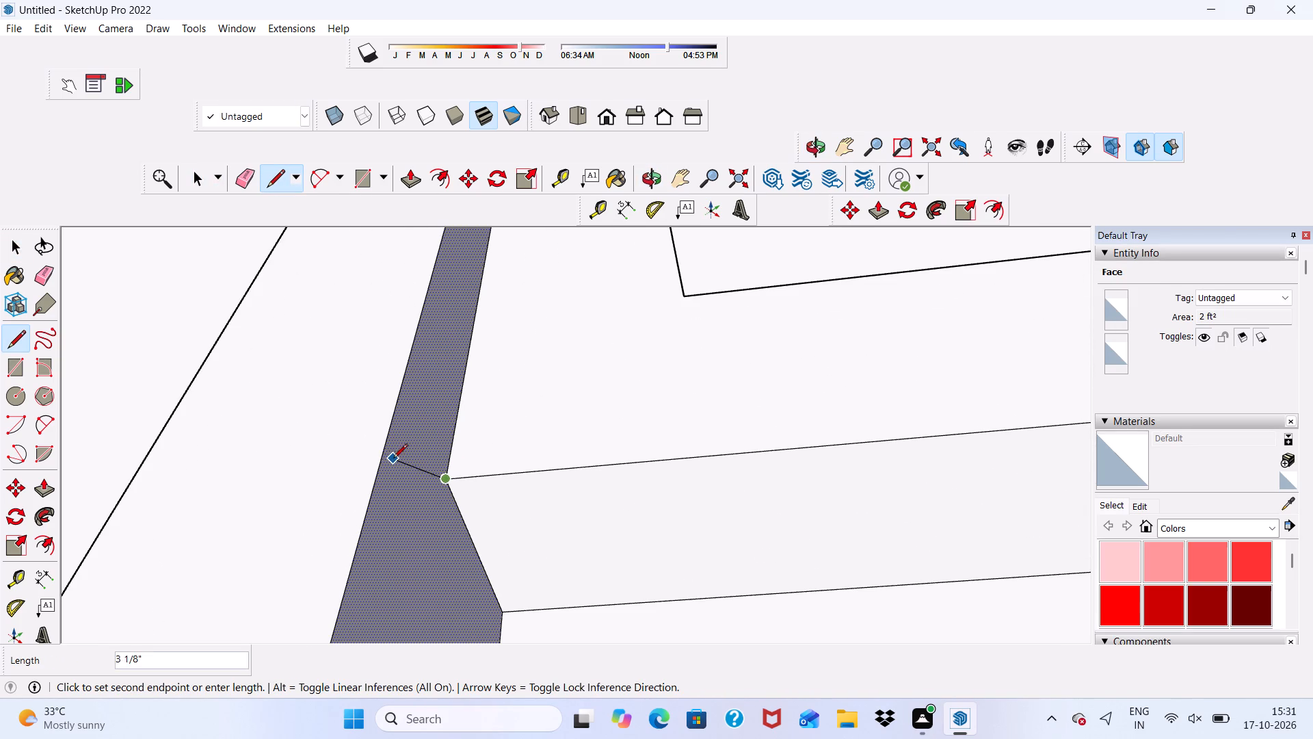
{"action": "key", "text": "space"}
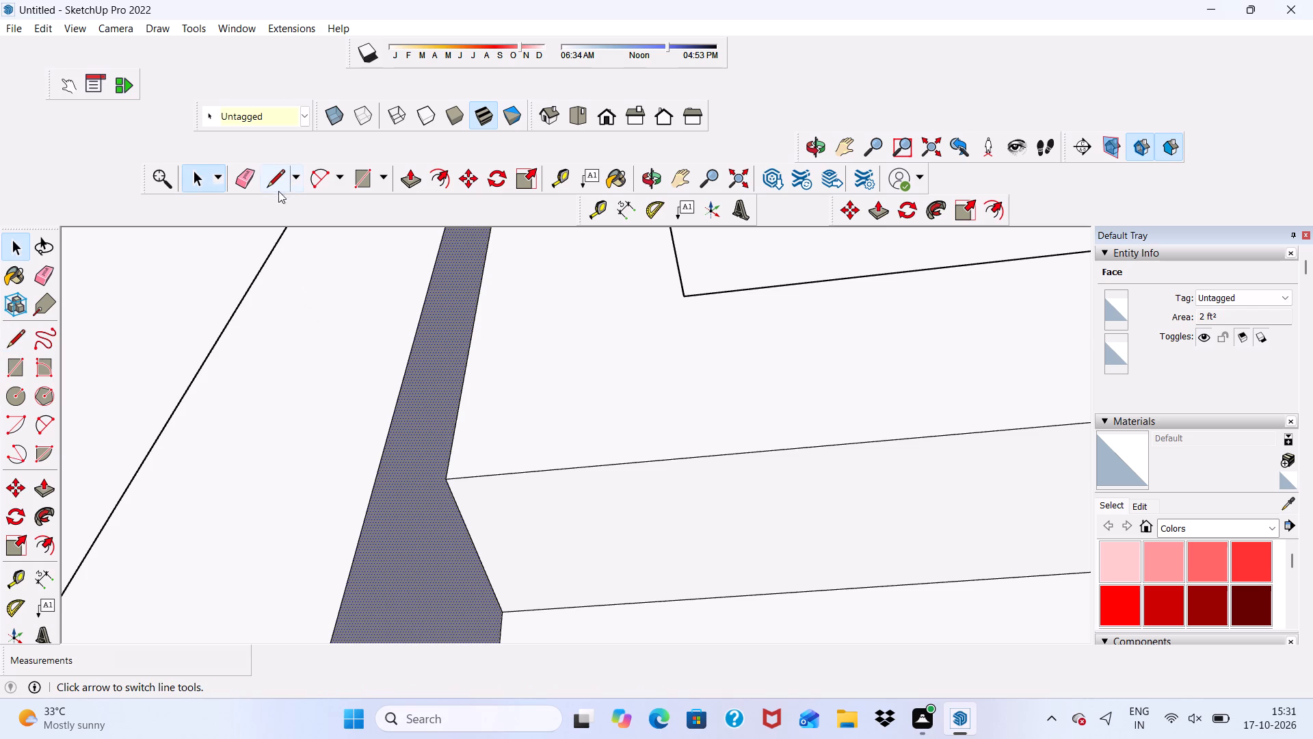
Draw a 9" line across the inner face of the side strip near the bottom, separating its lower end.
{"action": "left_click", "coordinate": [277, 179]}
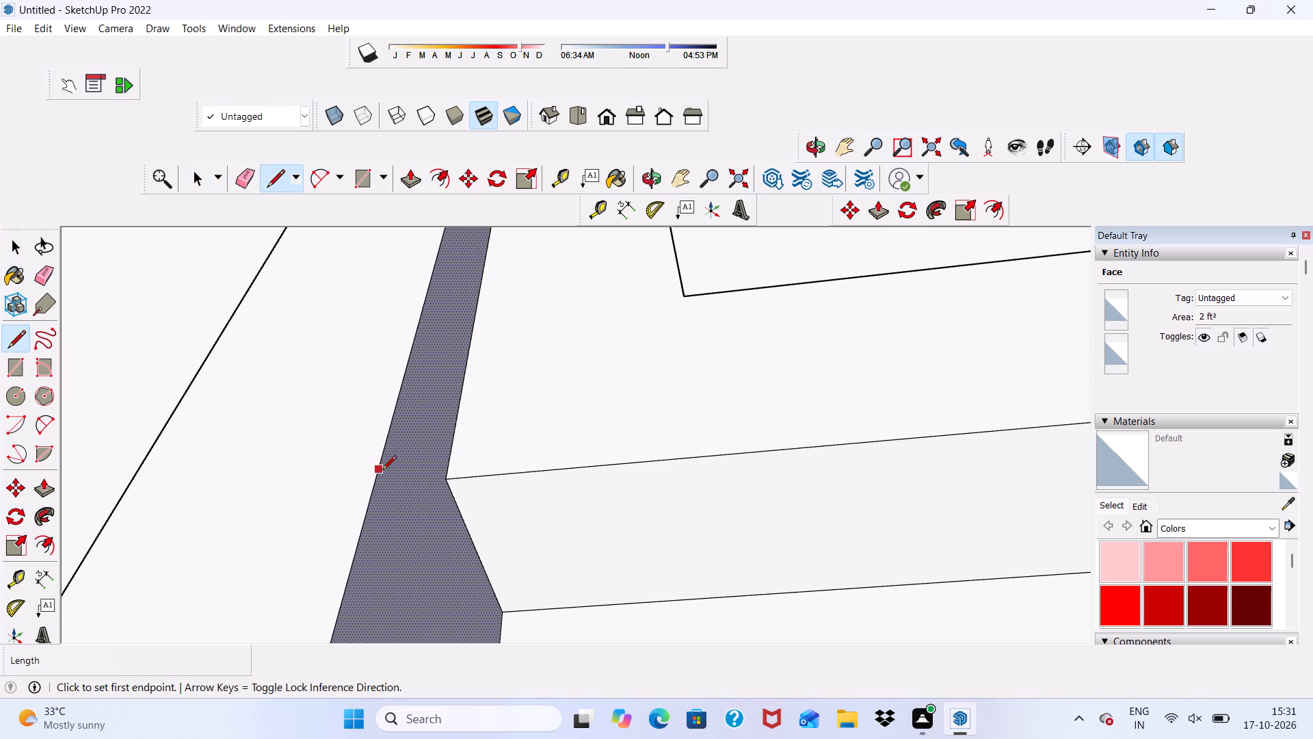
{"action": "left_click", "coordinate": [382, 471]}
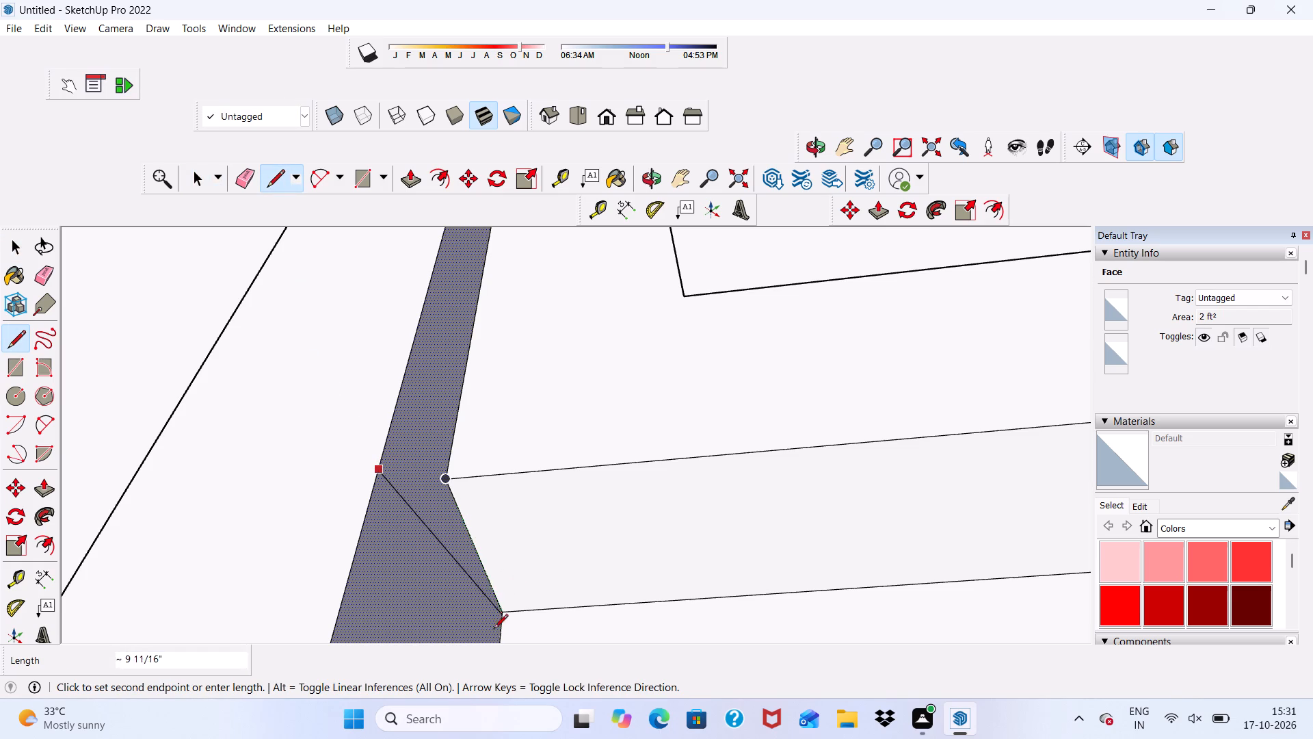
{"action": "scroll", "coordinate": [479, 588], "scroll_direction": "down", "scroll_amount": 7}
{"action": "middle_click_drag", "start_coordinate": [493, 567], "coordinate": [407, 581]}
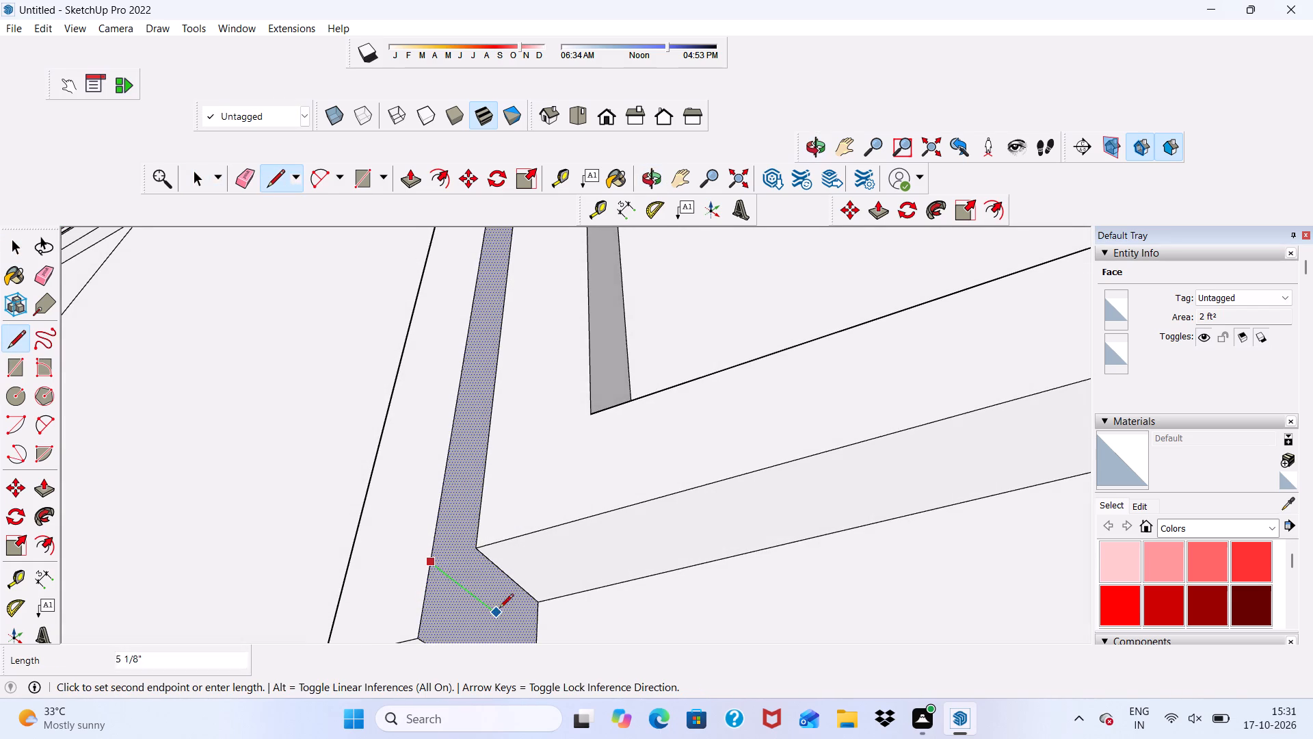
{"action": "left_click", "coordinate": [535, 640]}
Push/Pull the separated lower face of the side strip along beneath the window frame, slightly past the frame's opposite corner.
{"action": "key", "text": "space"}
{"action": "left_click", "coordinate": [460, 608]}
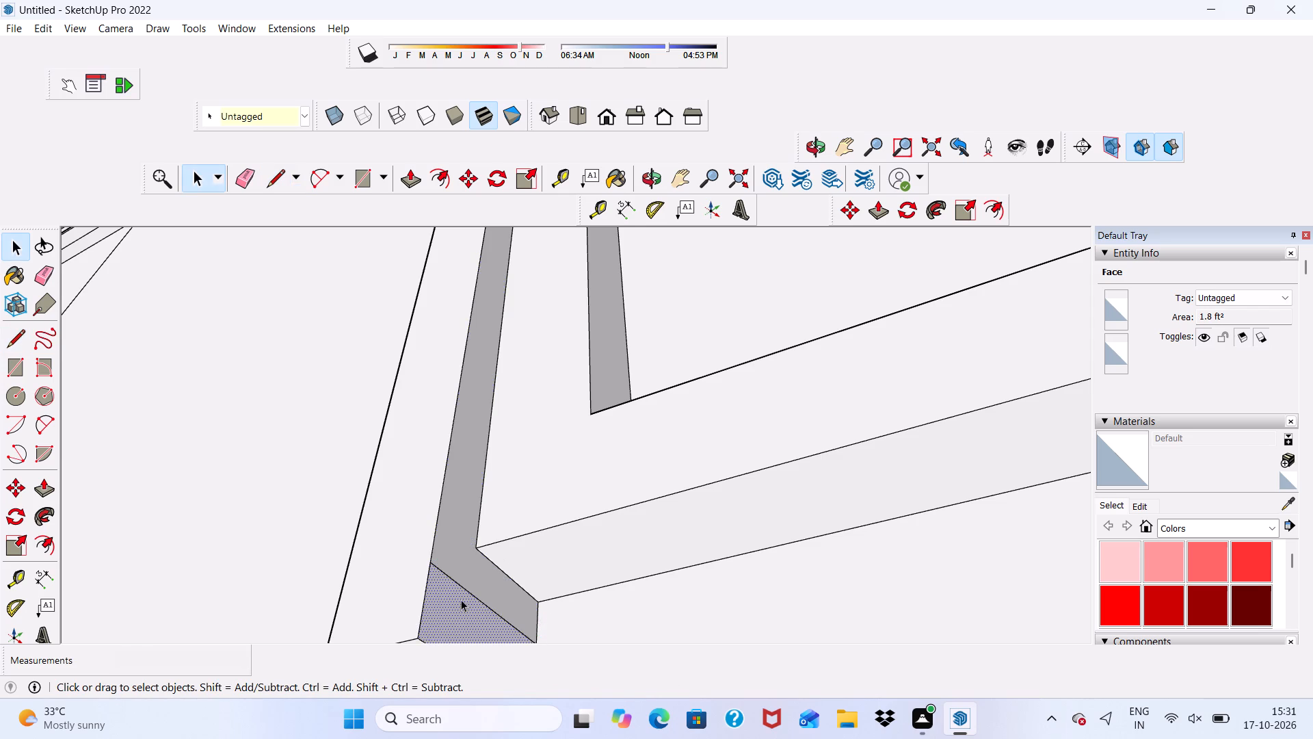
{"action": "scroll", "coordinate": [450, 578], "scroll_direction": "down", "scroll_amount": 3}
{"action": "left_click", "coordinate": [409, 178]}
{"action": "left_click", "coordinate": [460, 597]}
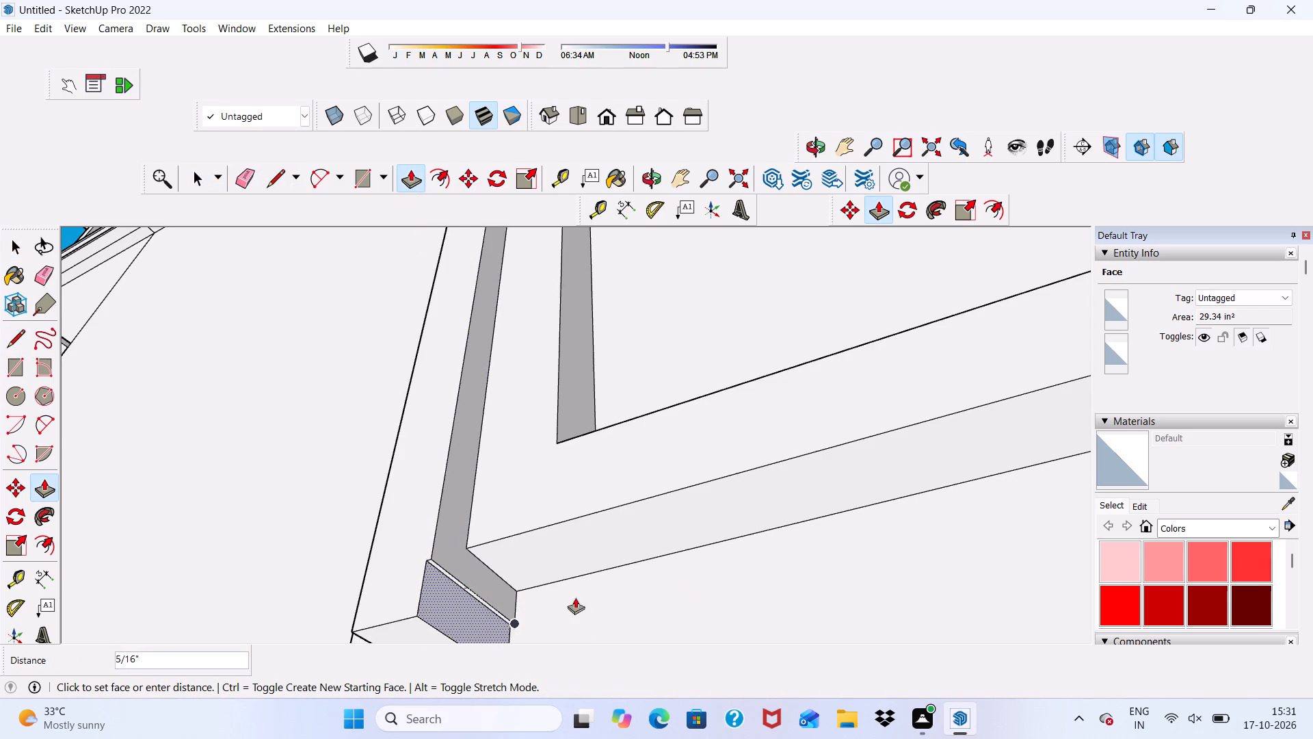
{"action": "scroll", "coordinate": [749, 605], "scroll_direction": "down", "scroll_amount": 16}
{"action": "scroll", "coordinate": [830, 483], "scroll_direction": "up", "scroll_amount": 2}
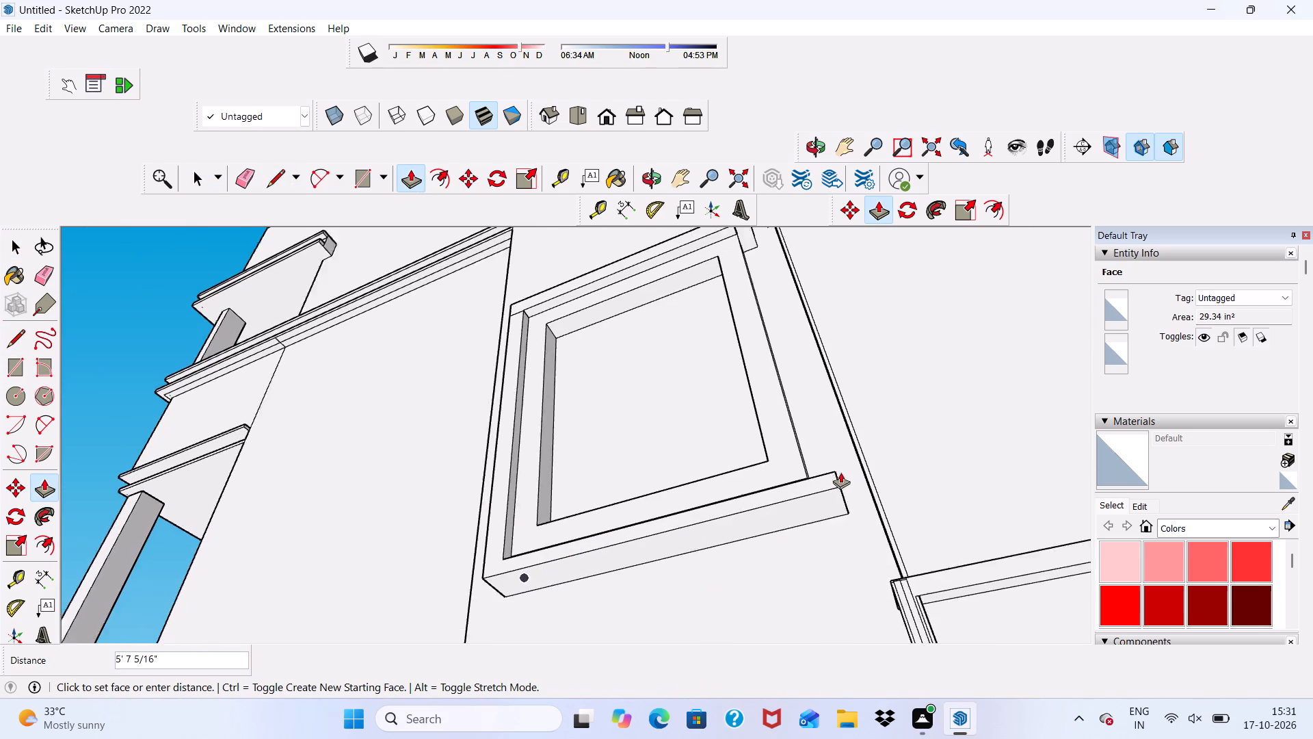
{"action": "scroll", "coordinate": [840, 472], "scroll_direction": "up", "scroll_amount": 1}
{"action": "left_click", "coordinate": [827, 465]}
Draw a 9" line across the top of the bottom strip near its free end, beside the window frame's corner.
{"action": "middle_click_drag", "start_coordinate": [807, 474], "coordinate": [839, 630]}
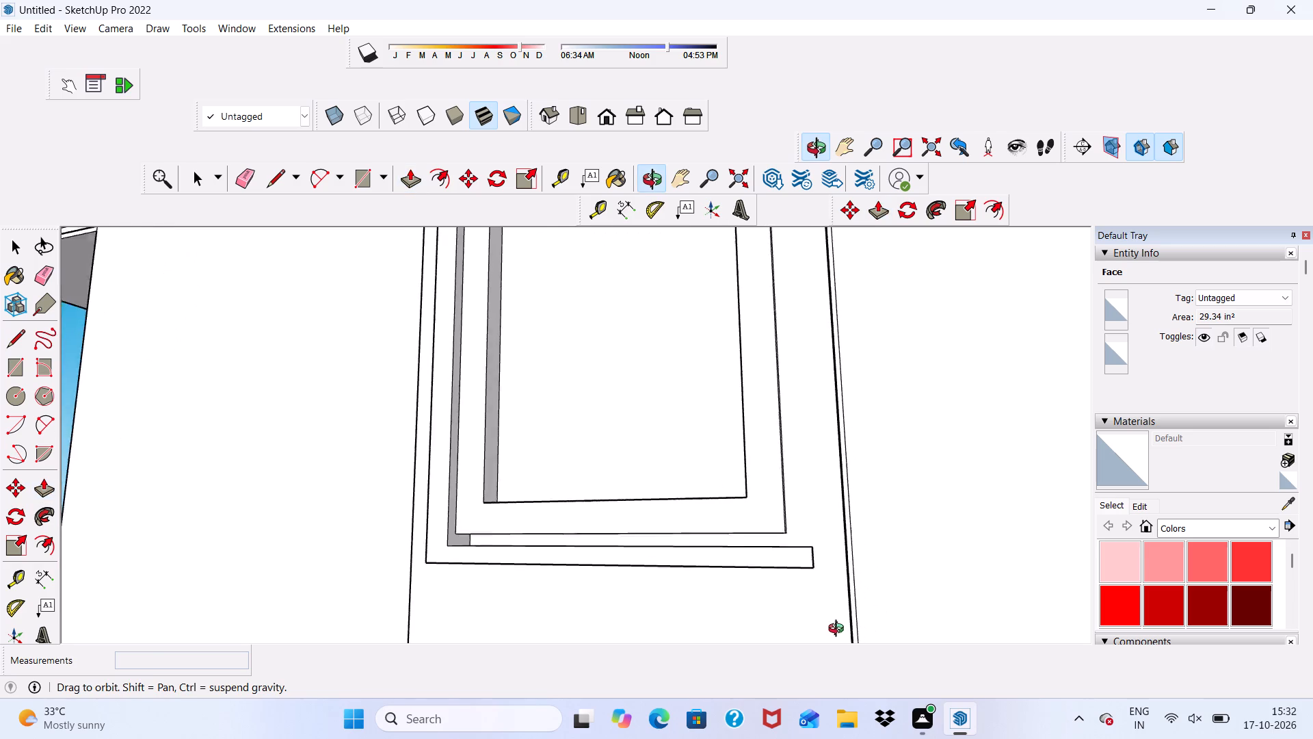
{"action": "middle_click_drag", "start_coordinate": [839, 630], "coordinate": [834, 647]}
{"action": "key", "text": "space"}
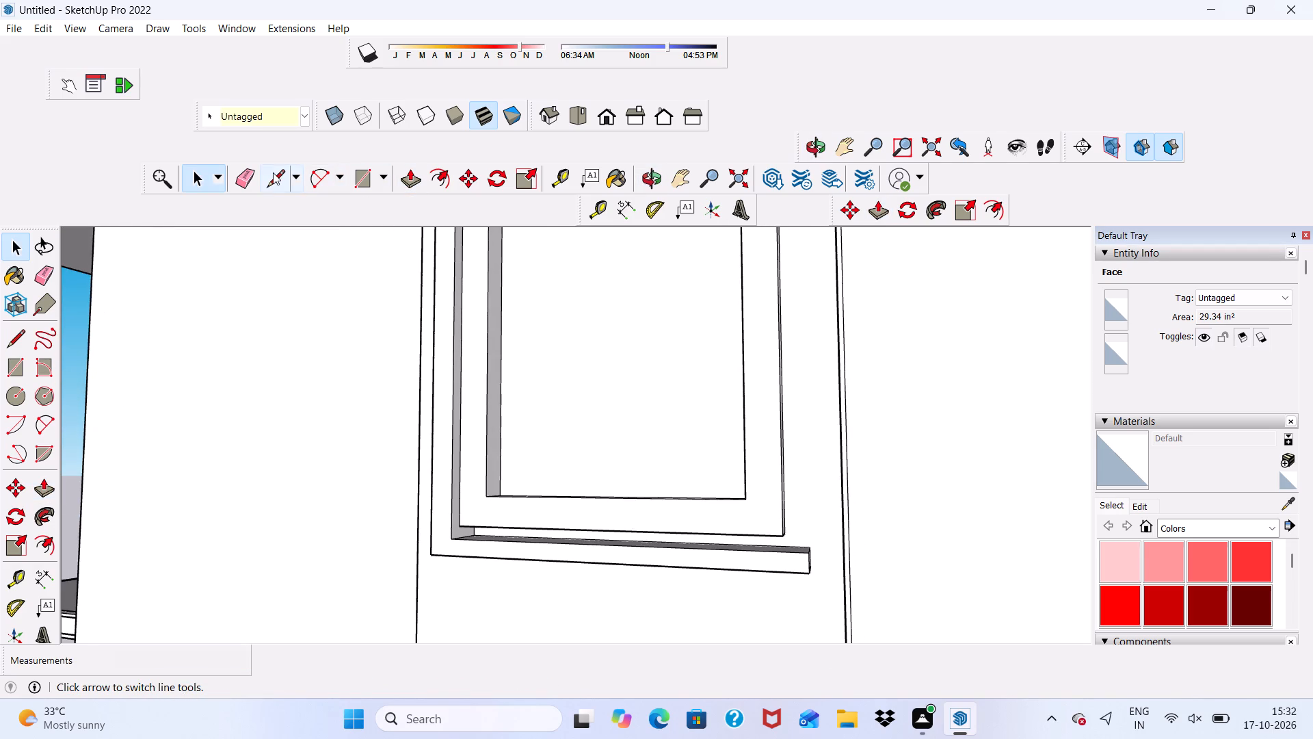
{"action": "left_click", "coordinate": [276, 172]}
{"action": "scroll", "coordinate": [762, 489], "scroll_direction": "down", "scroll_amount": 1}
{"action": "middle_click_drag", "start_coordinate": [765, 496], "coordinate": [678, 563]}
{"action": "scroll", "coordinate": [702, 656], "scroll_direction": "up", "scroll_amount": 4}
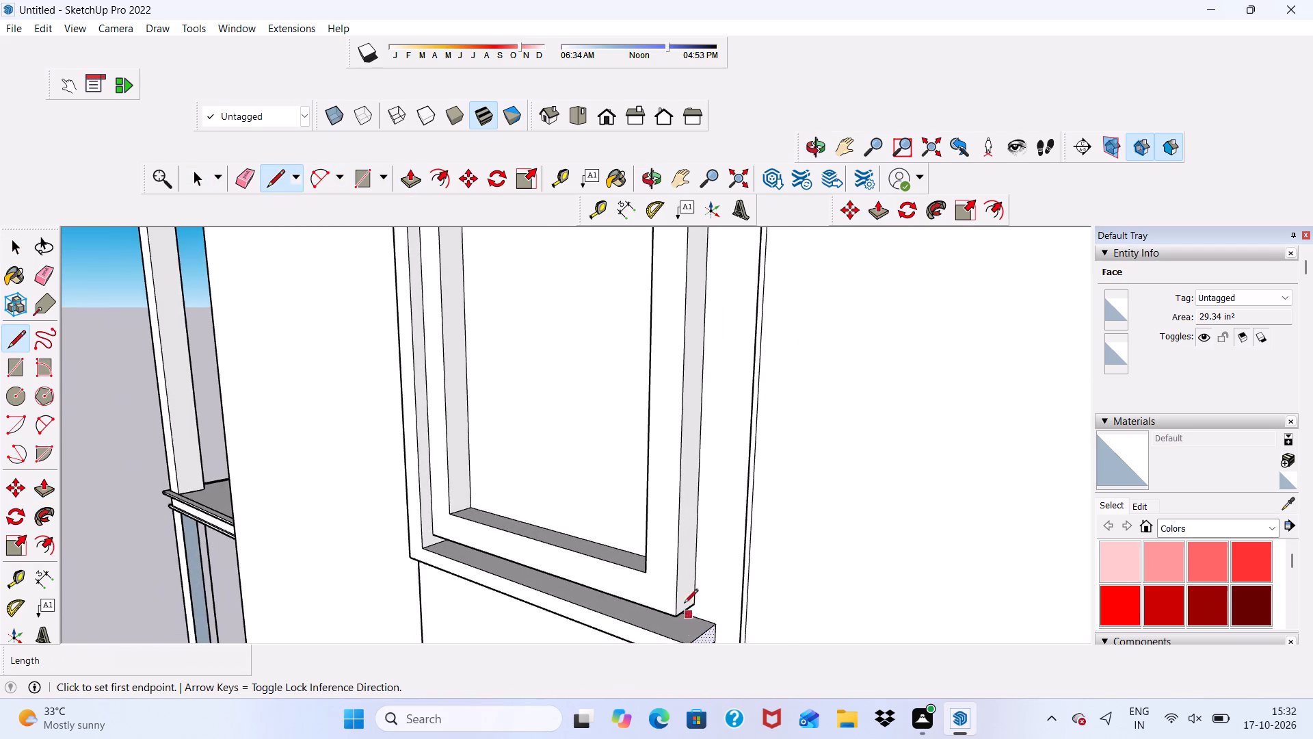
{"action": "scroll", "coordinate": [684, 586], "scroll_direction": "down", "scroll_amount": 5}
{"action": "scroll", "coordinate": [676, 634], "scroll_direction": "up", "scroll_amount": 10}
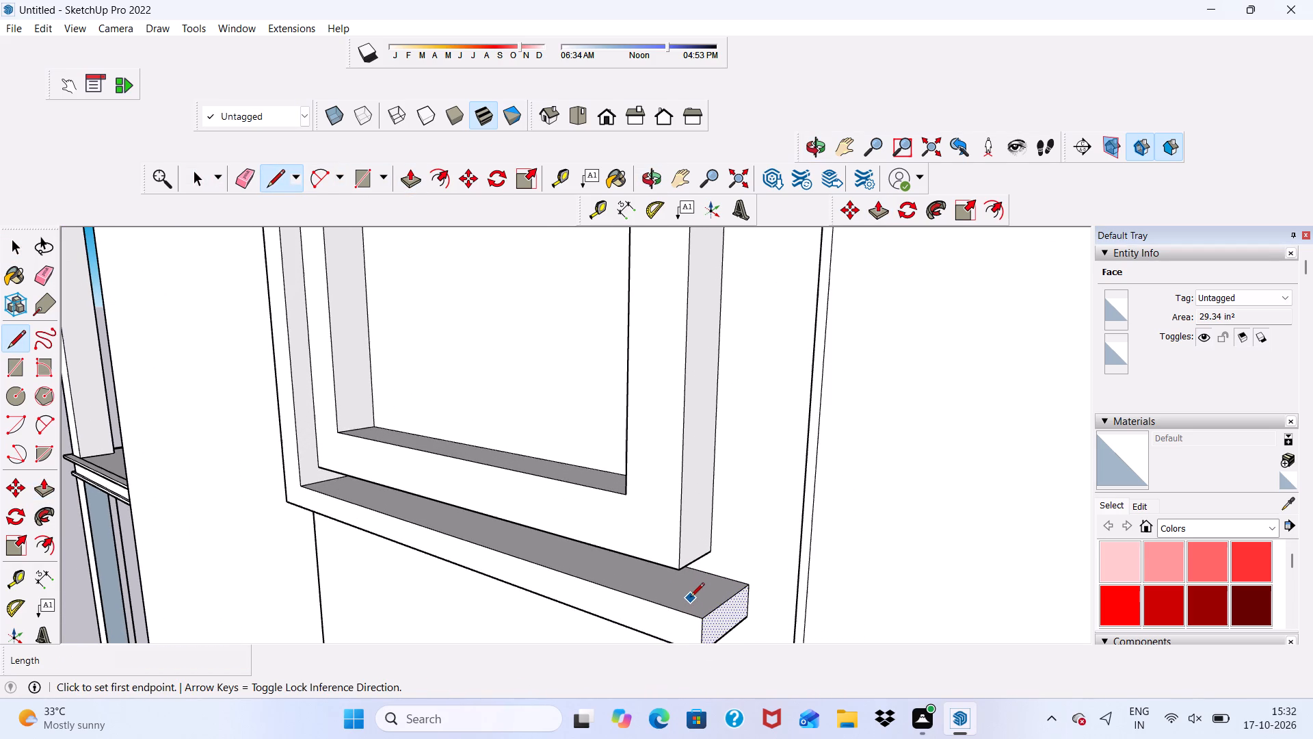
{"action": "left_click", "coordinate": [675, 607]}
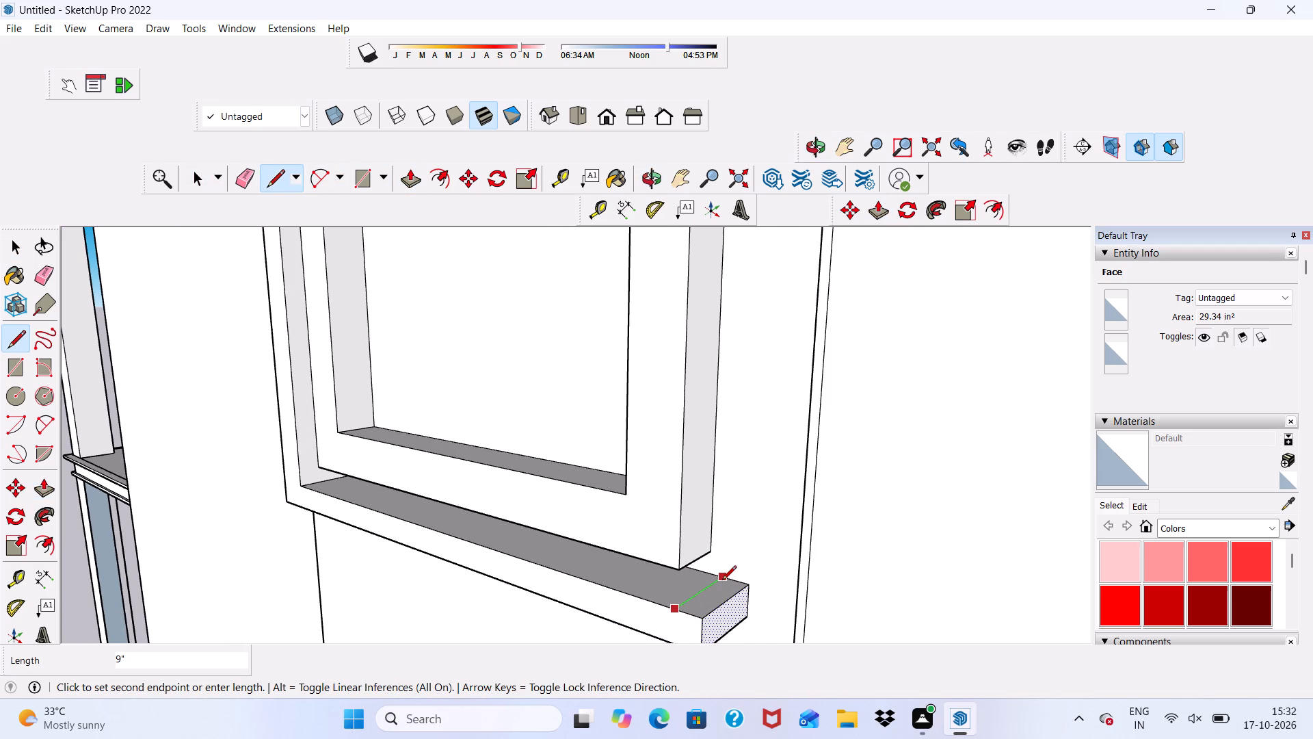
{"action": "left_click", "coordinate": [722, 581]}
Push/Pull the small end face on top of the bottom strip up beside the frame by about 6' 9 5/8" to the head strip.
{"action": "key", "text": "space"}
{"action": "left_click", "coordinate": [710, 597]}
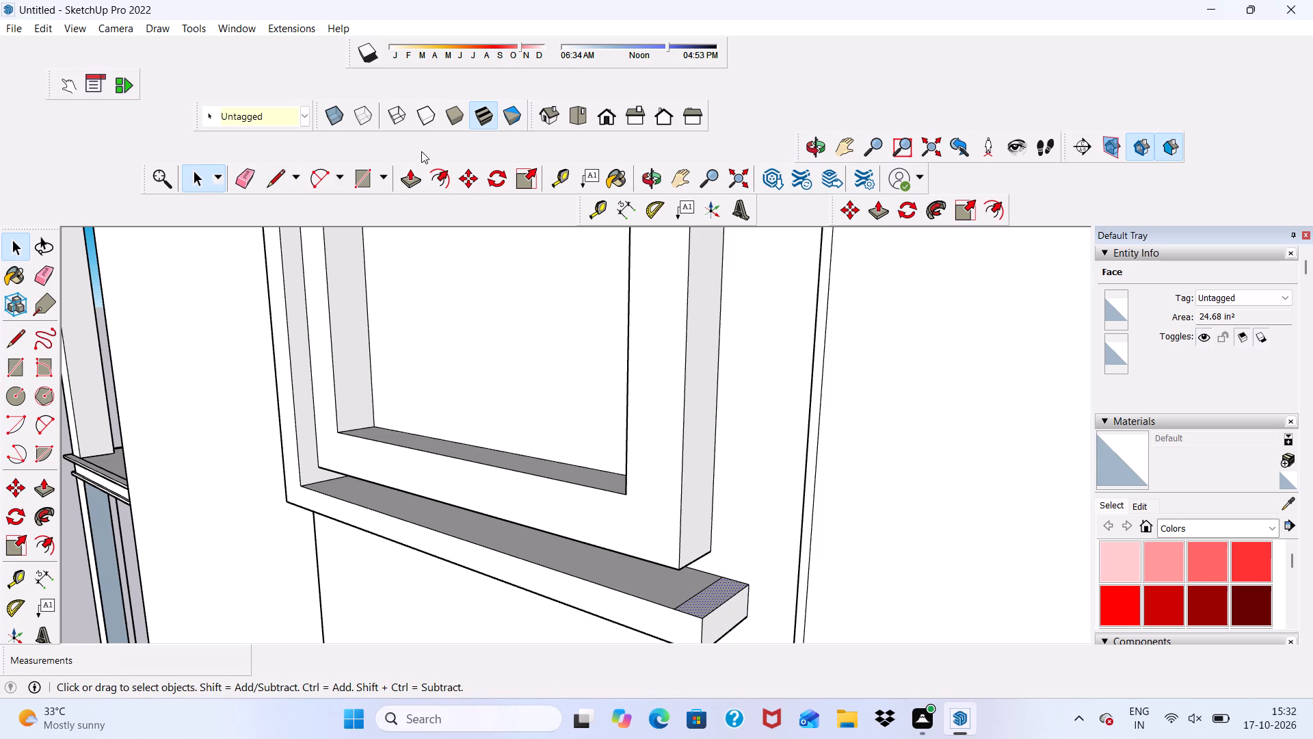
{"action": "left_click", "coordinate": [408, 177]}
{"action": "scroll", "coordinate": [680, 556], "scroll_direction": "up", "scroll_amount": 2}
{"action": "left_click", "coordinate": [717, 613]}
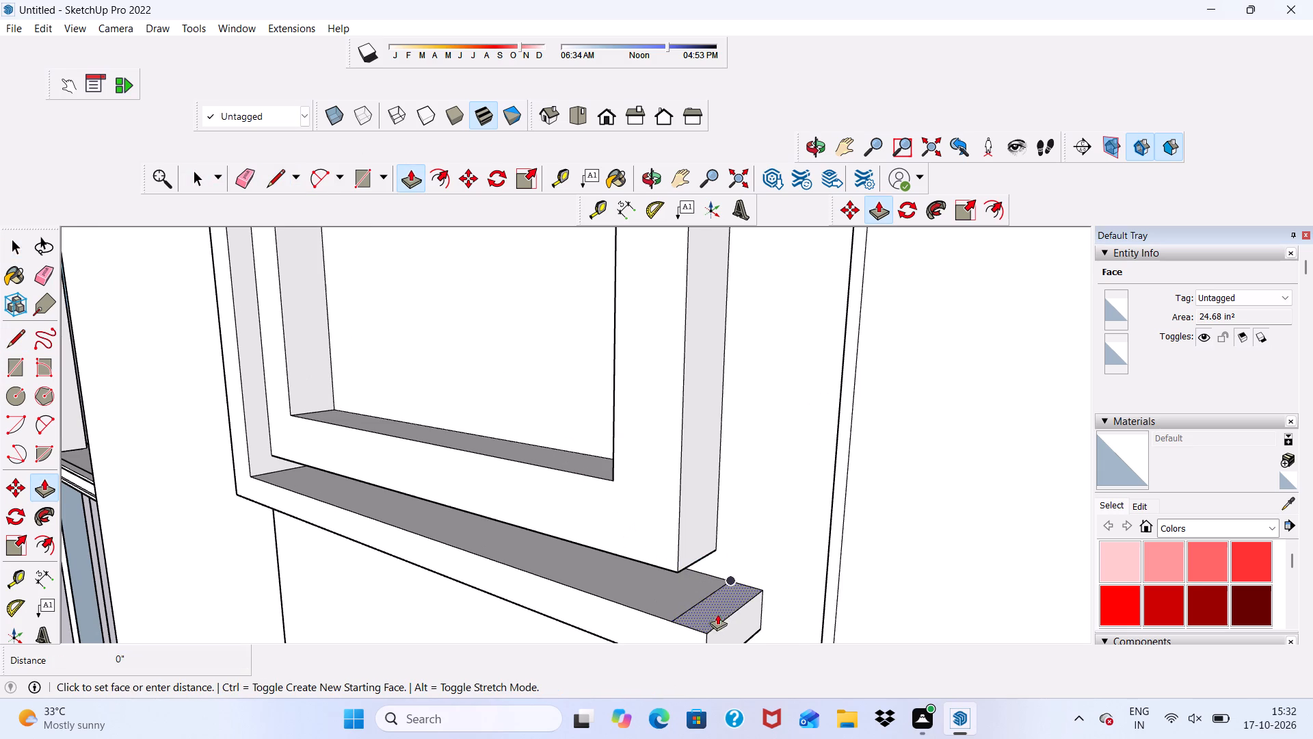
{"action": "scroll", "coordinate": [725, 404], "scroll_direction": "down", "scroll_amount": 20}
{"action": "scroll", "coordinate": [725, 404], "scroll_direction": "down", "scroll_amount": 8}
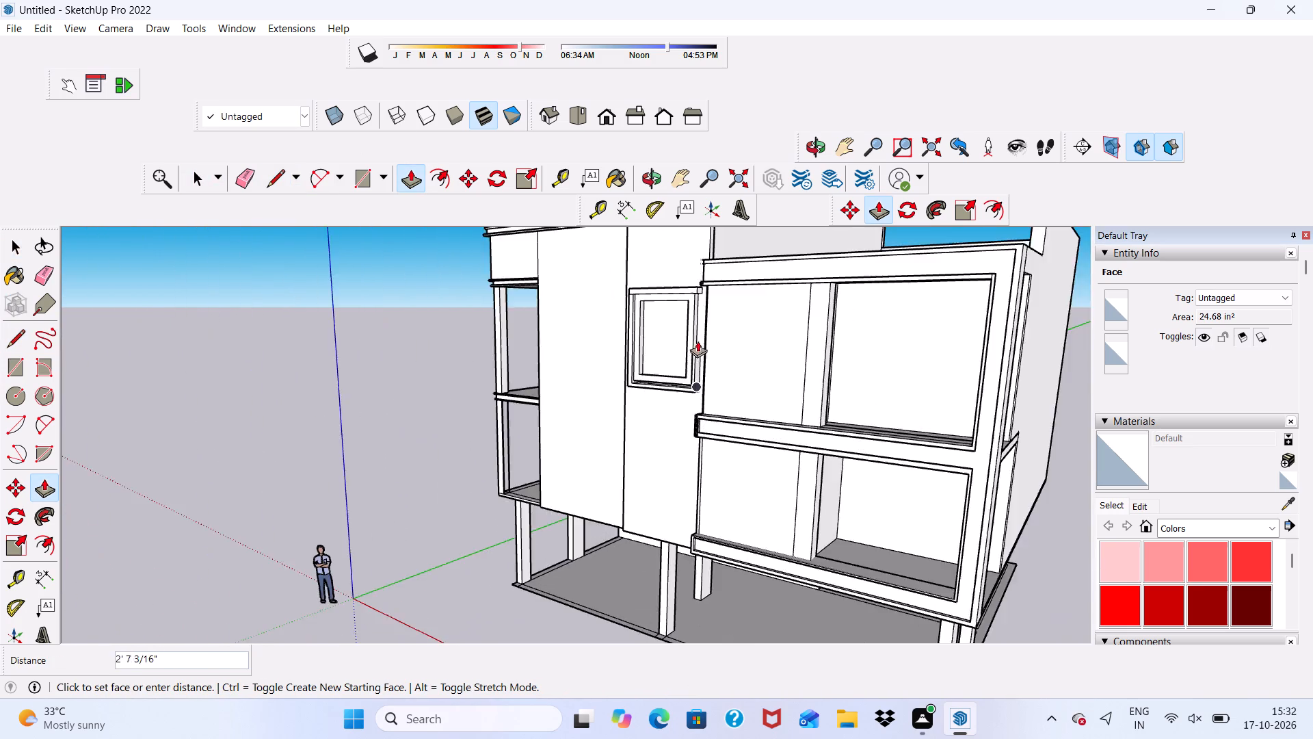
{"action": "scroll", "coordinate": [706, 281], "scroll_direction": "up", "scroll_amount": 16}
{"action": "left_click", "coordinate": [682, 311]}
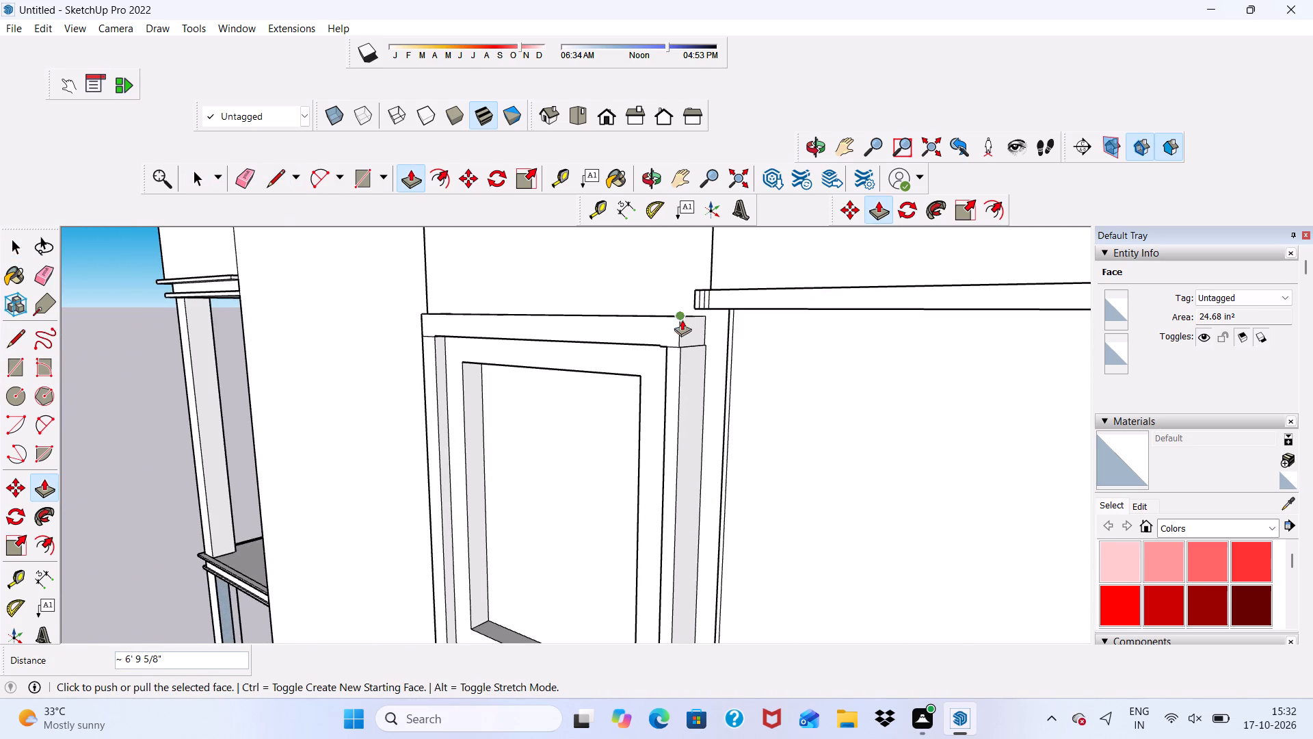
{"action": "middle_click_drag", "start_coordinate": [673, 356], "coordinate": [845, 306]}
{"action": "key", "text": "space"}
Examine the lower window's strip surround up close and from the side, and the building's overall front.
{"action": "scroll", "coordinate": [709, 358], "scroll_direction": "up", "scroll_amount": 5}
{"action": "middle_click_drag", "start_coordinate": [756, 354], "coordinate": [586, 395]}
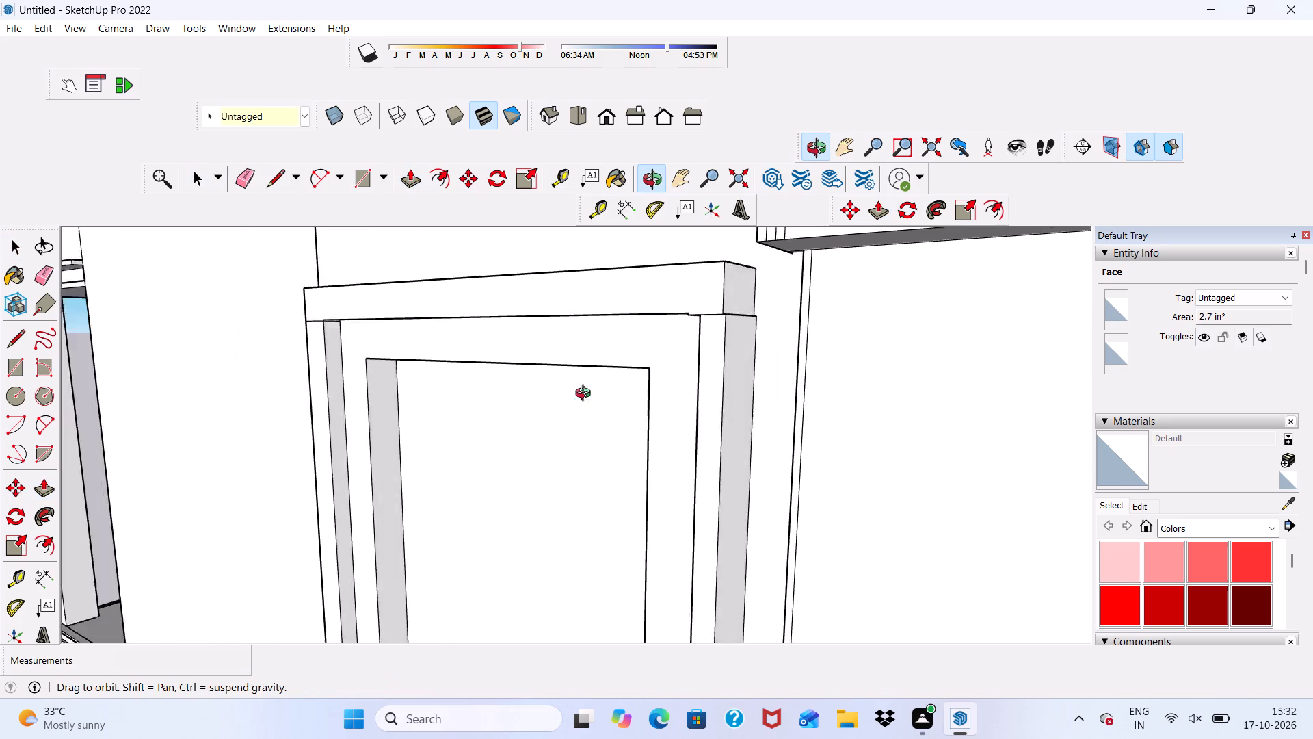
{"action": "middle_click_drag", "start_coordinate": [586, 395], "coordinate": [648, 392]}
{"action": "scroll", "coordinate": [667, 346], "scroll_direction": "down", "scroll_amount": 4}
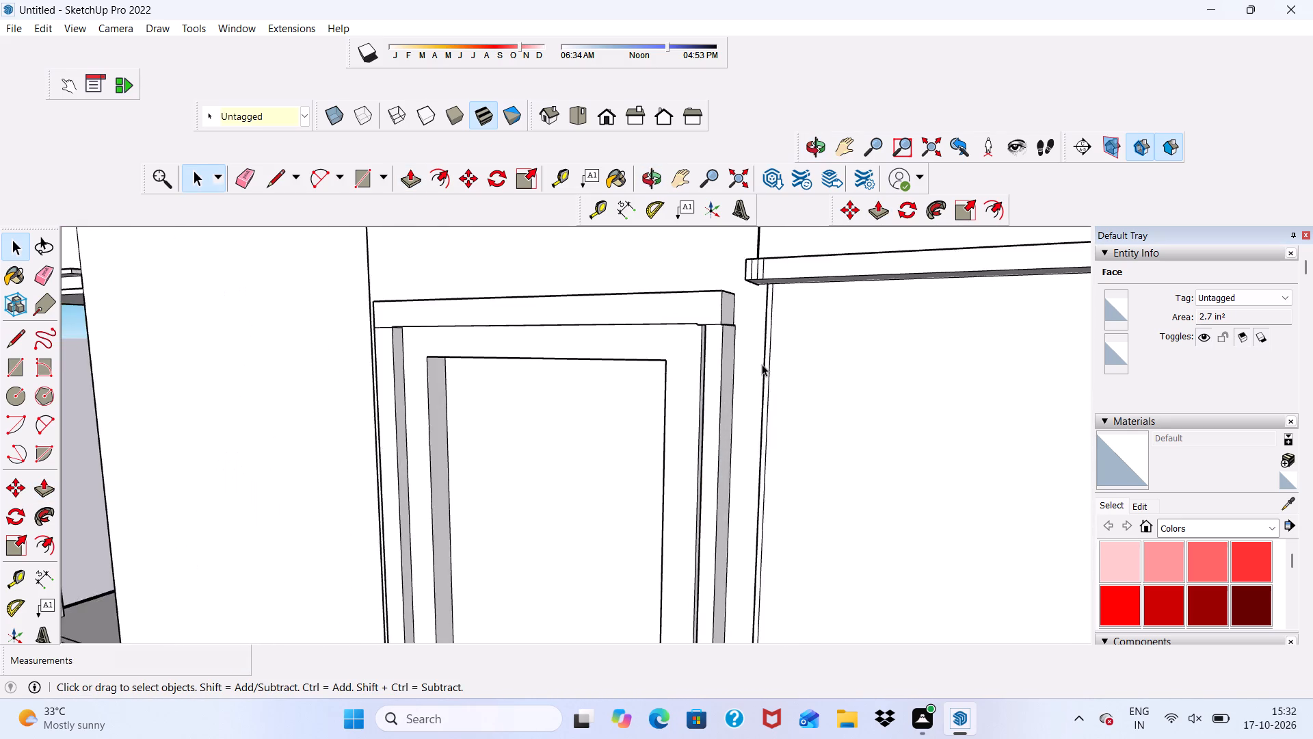
{"action": "scroll", "coordinate": [762, 364], "scroll_direction": "down", "scroll_amount": 7}
{"action": "middle_click_drag", "start_coordinate": [741, 363], "coordinate": [602, 305]}
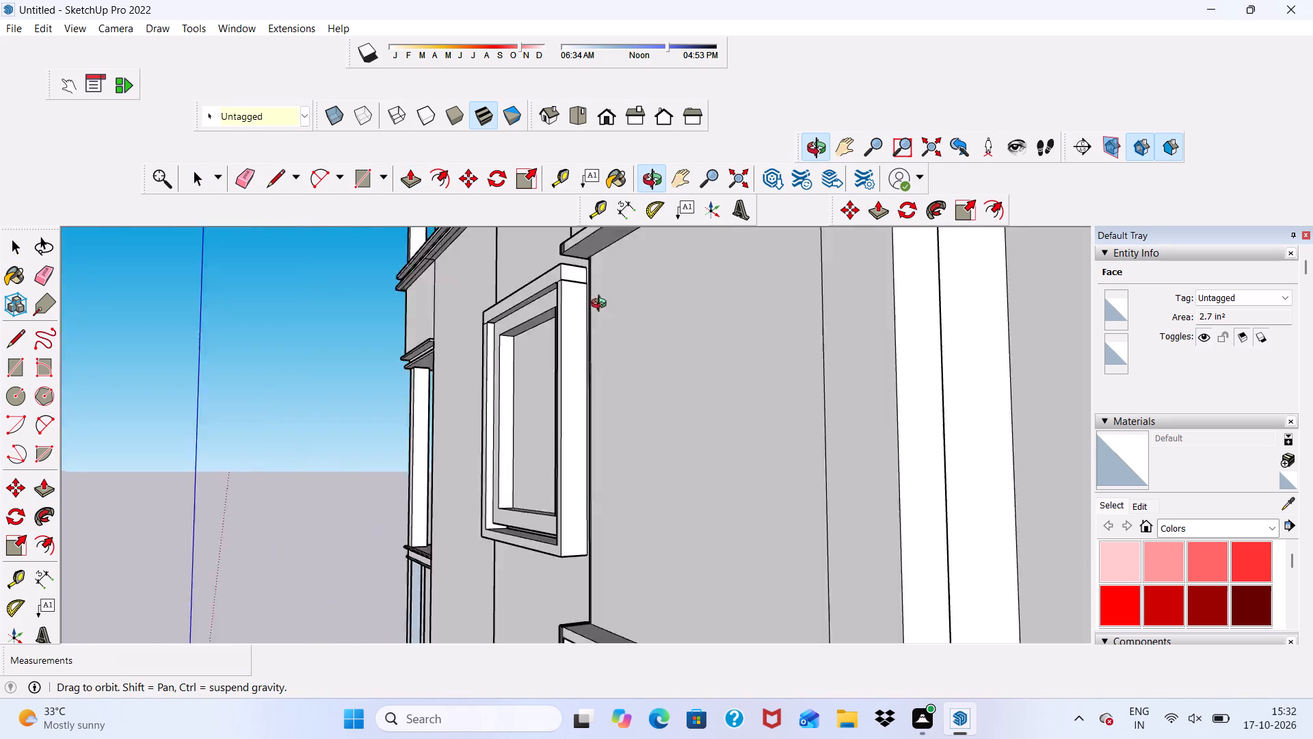
{"action": "middle_click_drag", "start_coordinate": [602, 305], "coordinate": [851, 340]}
{"action": "scroll", "coordinate": [704, 336], "scroll_direction": "up", "scroll_amount": 1}
{"action": "scroll", "coordinate": [543, 346], "scroll_direction": "down", "scroll_amount": 11}
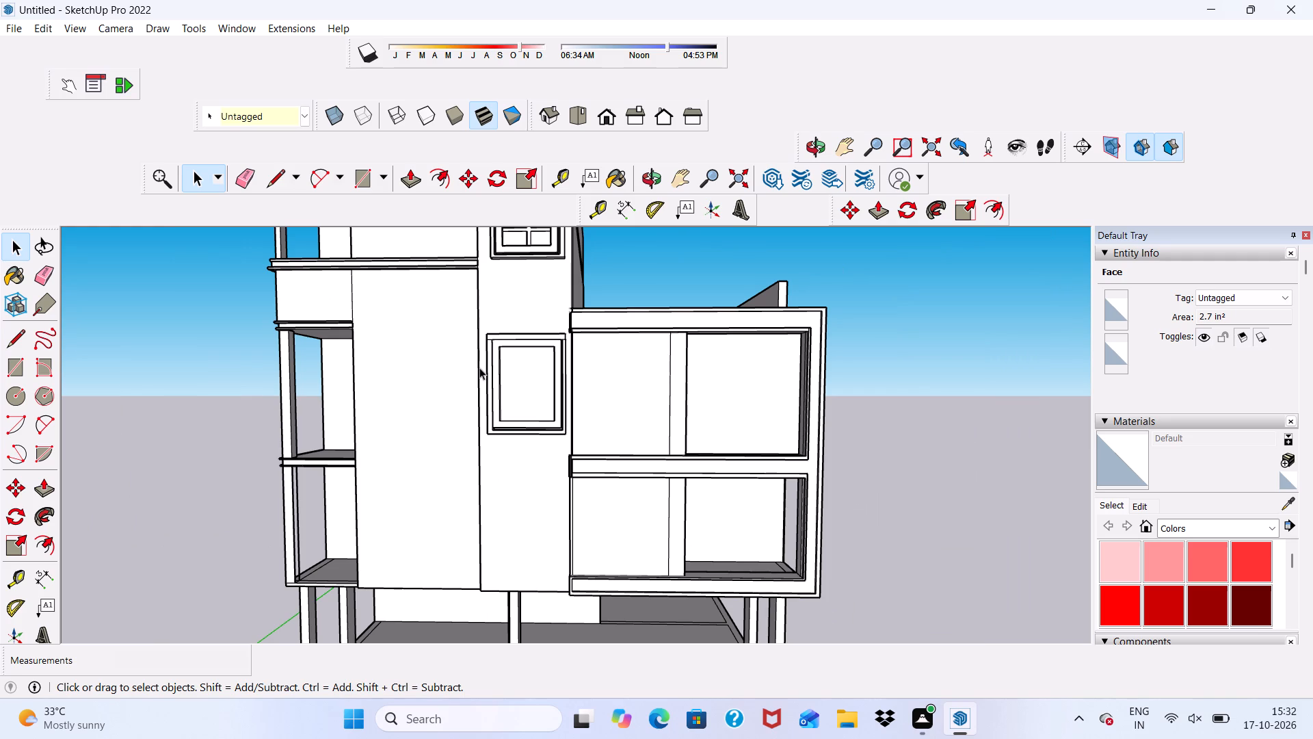
{"action": "scroll", "coordinate": [471, 378], "scroll_direction": "down", "scroll_amount": 5}
{"action": "middle_click_drag", "start_coordinate": [470, 388], "coordinate": [480, 308]}
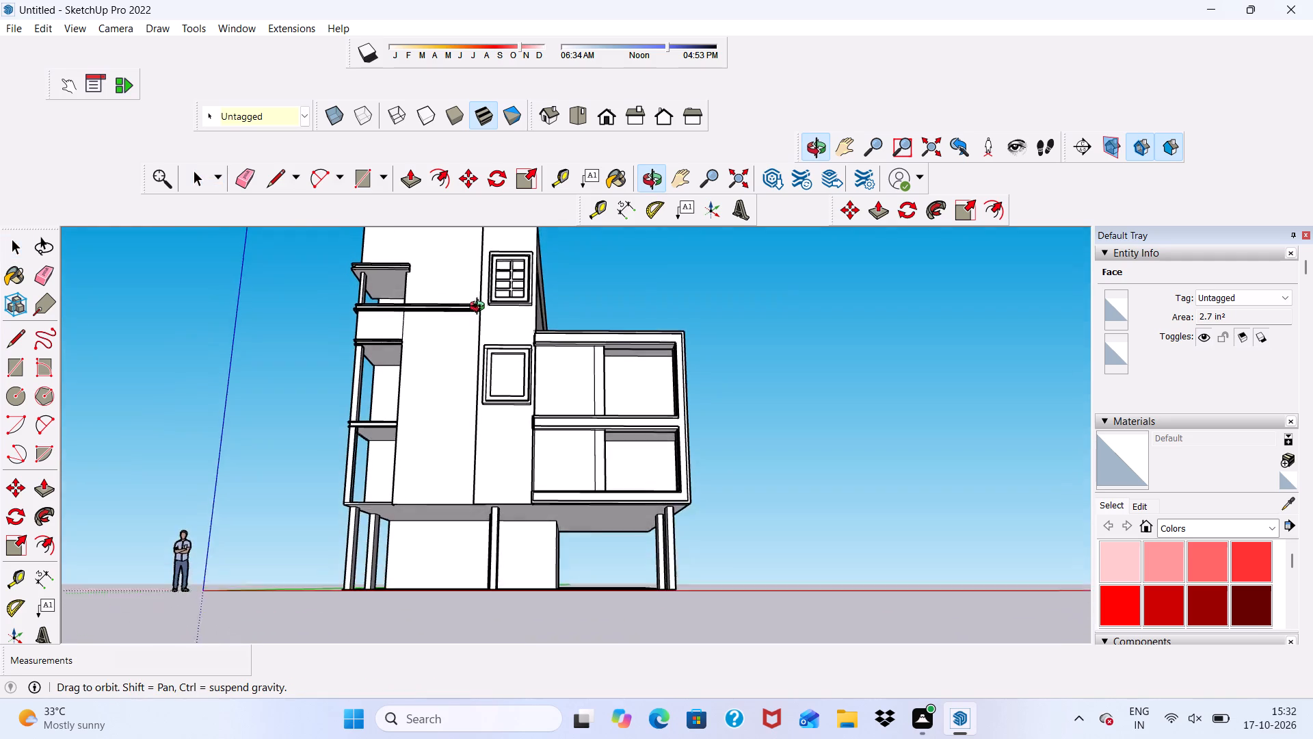
{"action": "middle_click_drag", "start_coordinate": [480, 308], "coordinate": [478, 296]}
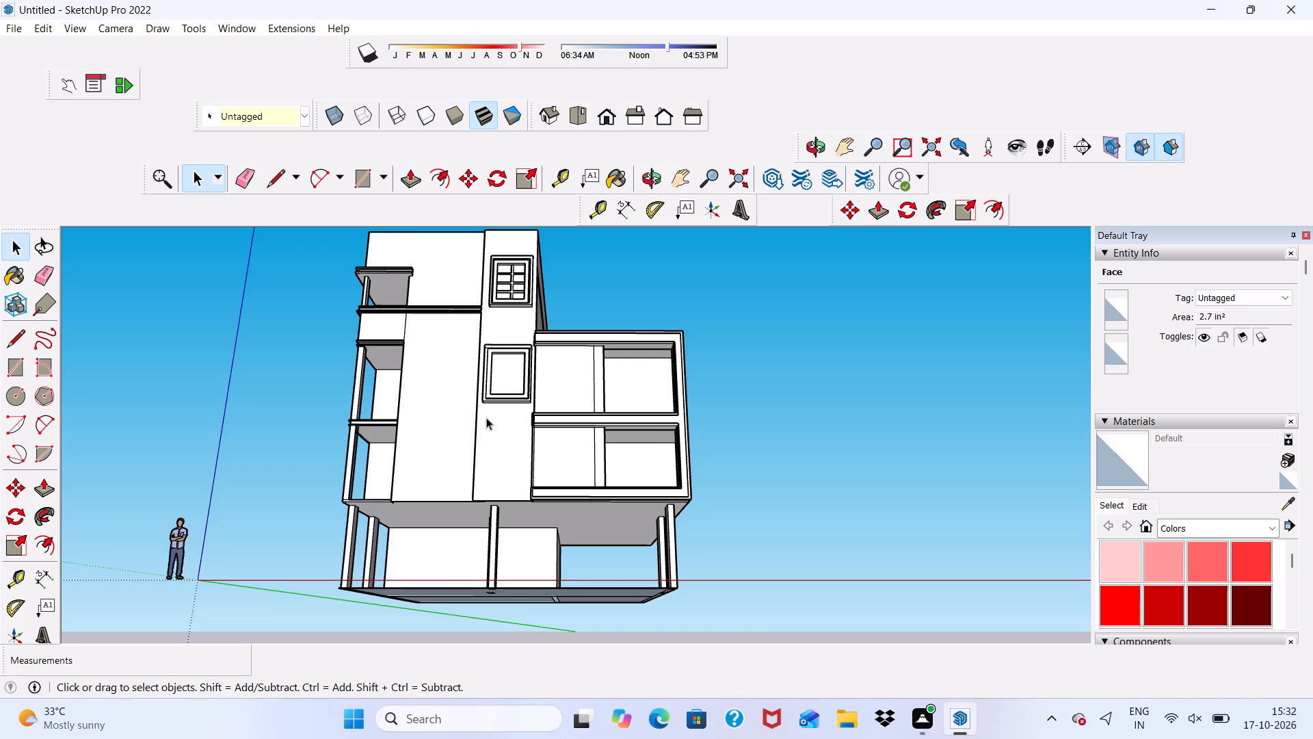
{"action": "middle_click_drag", "start_coordinate": [483, 390], "coordinate": [479, 475]}
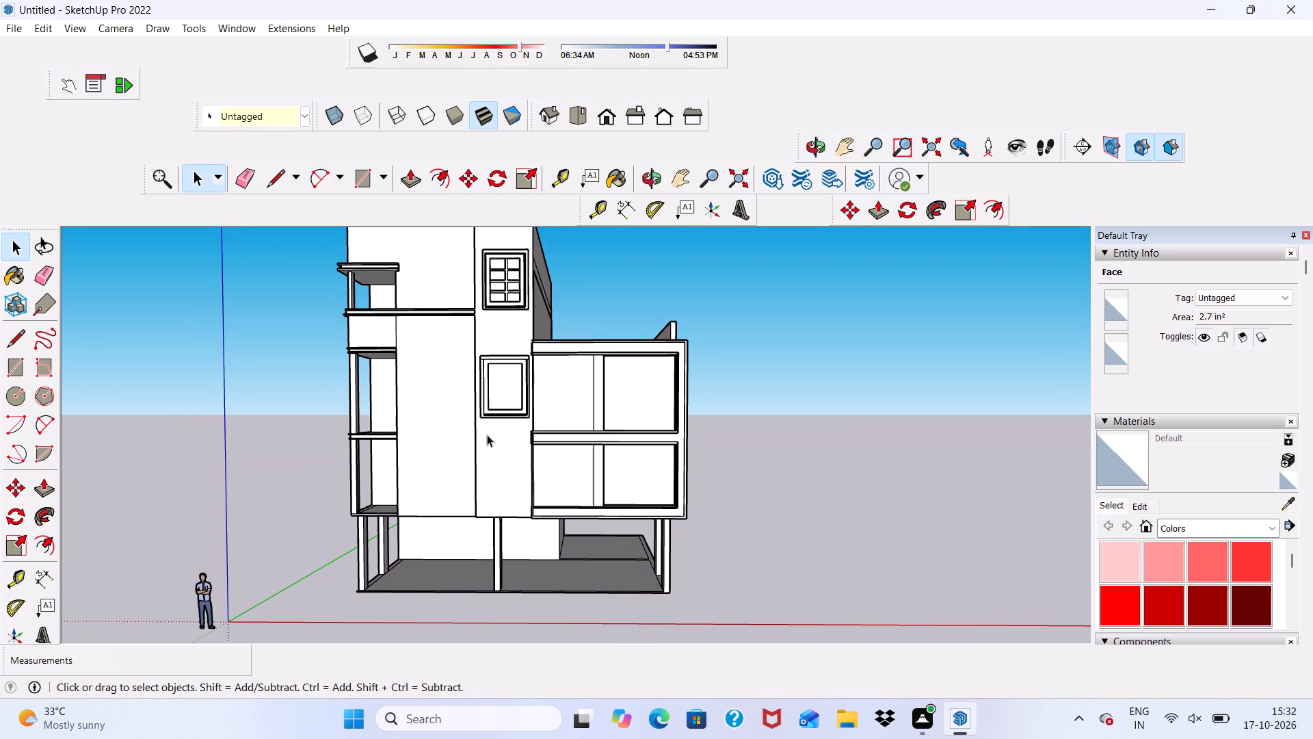
Draw a vertical bar rectangle about 2 5/8" by 5' 7 1/2" down the middle of the lower window's pane.
{"action": "scroll", "coordinate": [487, 435], "scroll_direction": "up", "scroll_amount": 7}
{"action": "scroll", "coordinate": [510, 327], "scroll_direction": "up", "scroll_amount": 2}
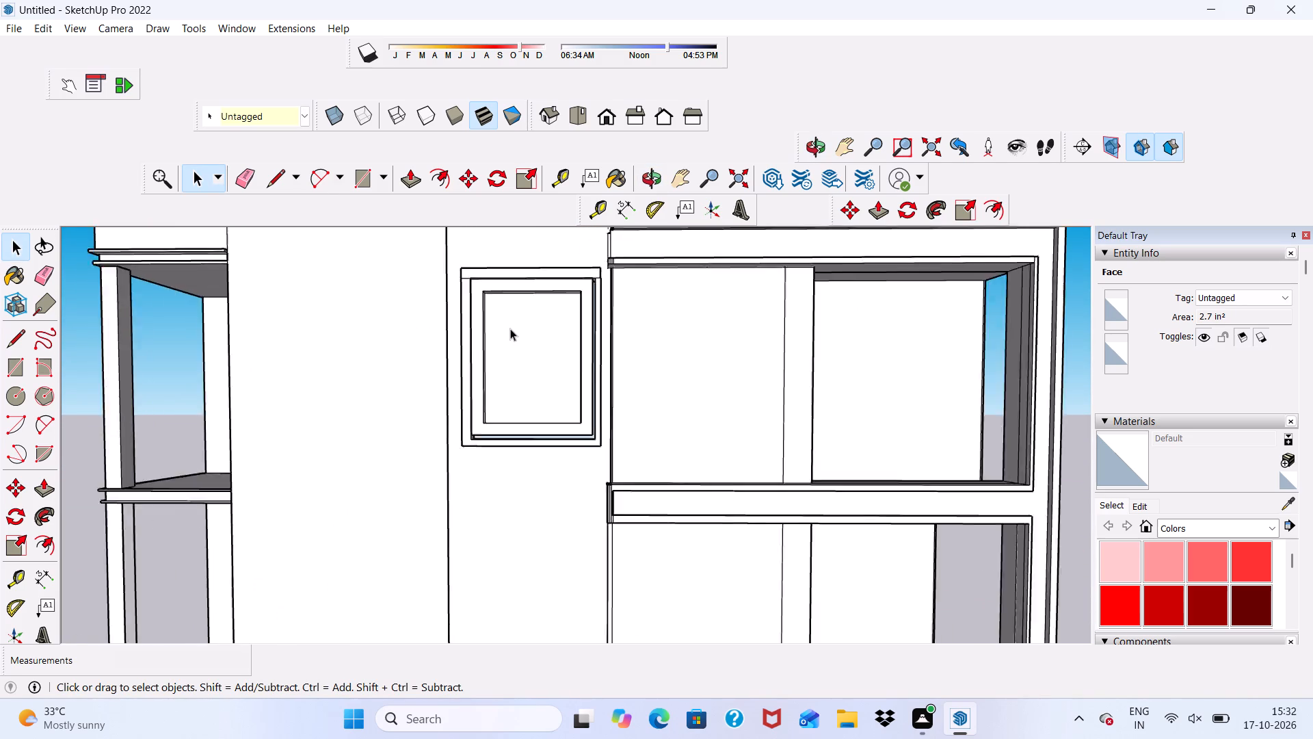
{"action": "scroll", "coordinate": [510, 328], "scroll_direction": "up", "scroll_amount": 5}
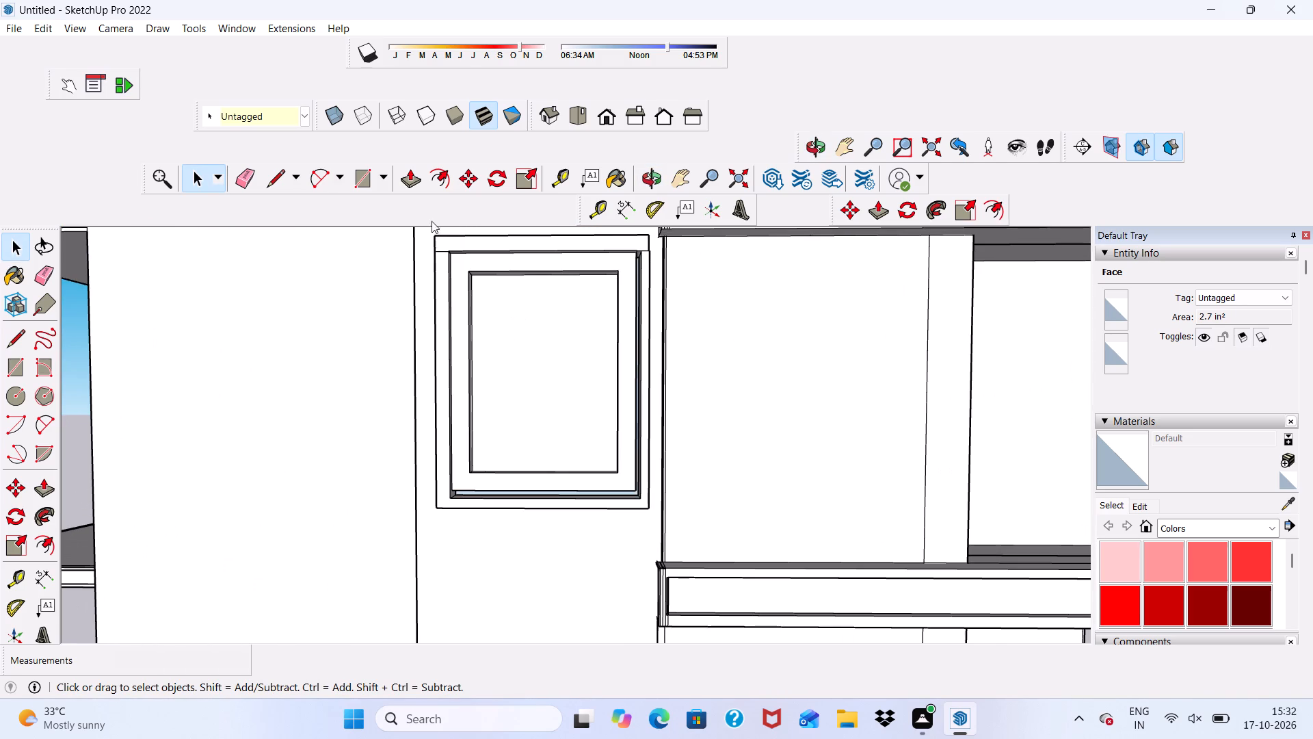
{"action": "left_click", "coordinate": [360, 186]}
{"action": "scroll", "coordinate": [533, 295], "scroll_direction": "up", "scroll_amount": 5}
{"action": "left_click", "coordinate": [540, 263]}
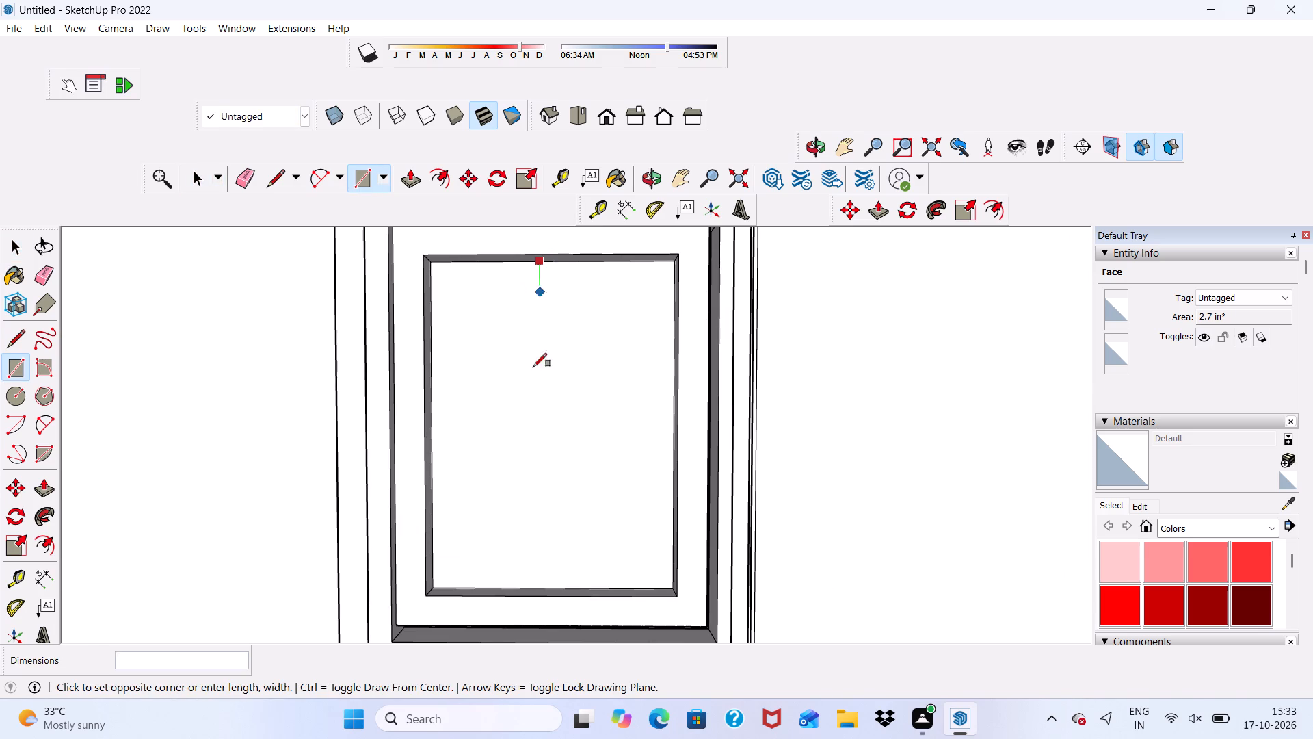
{"action": "scroll", "coordinate": [576, 379], "scroll_direction": "up", "scroll_amount": 2}
{"action": "scroll", "coordinate": [579, 447], "scroll_direction": "down", "scroll_amount": 3}
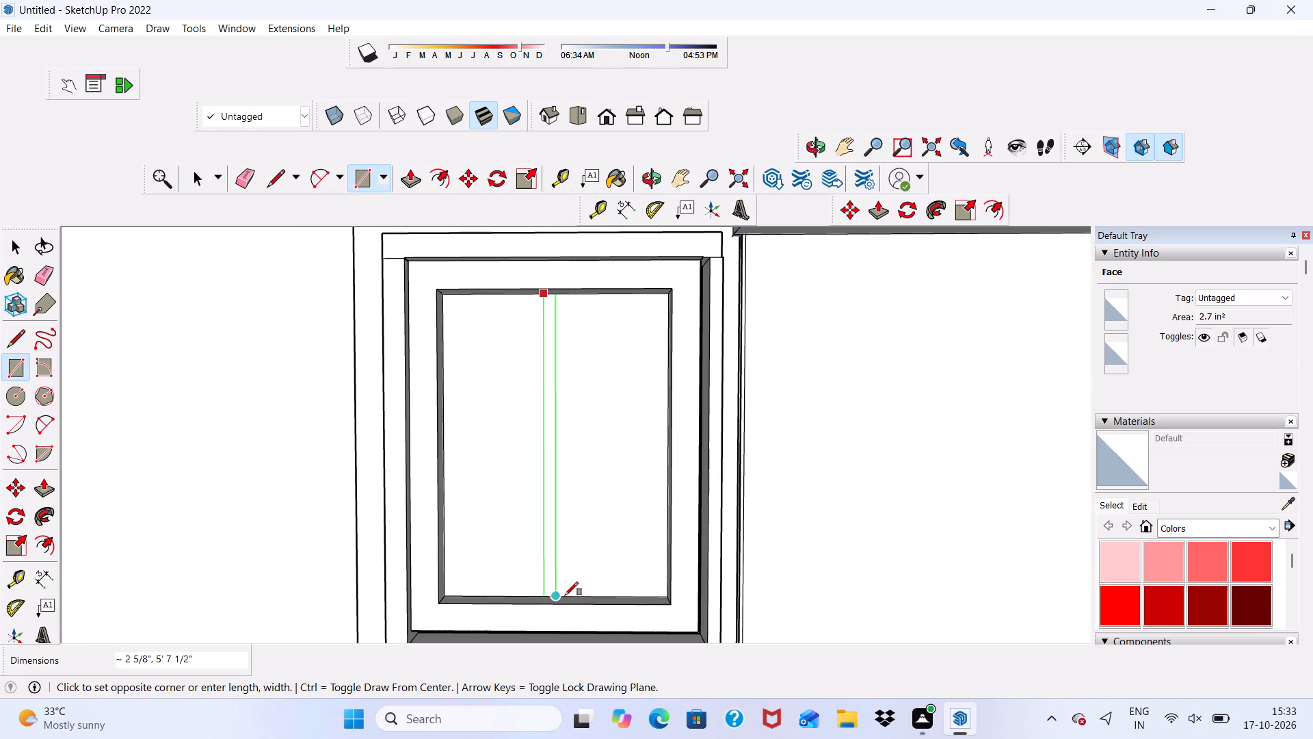
{"action": "scroll", "coordinate": [570, 594], "scroll_direction": "up", "scroll_amount": 3}
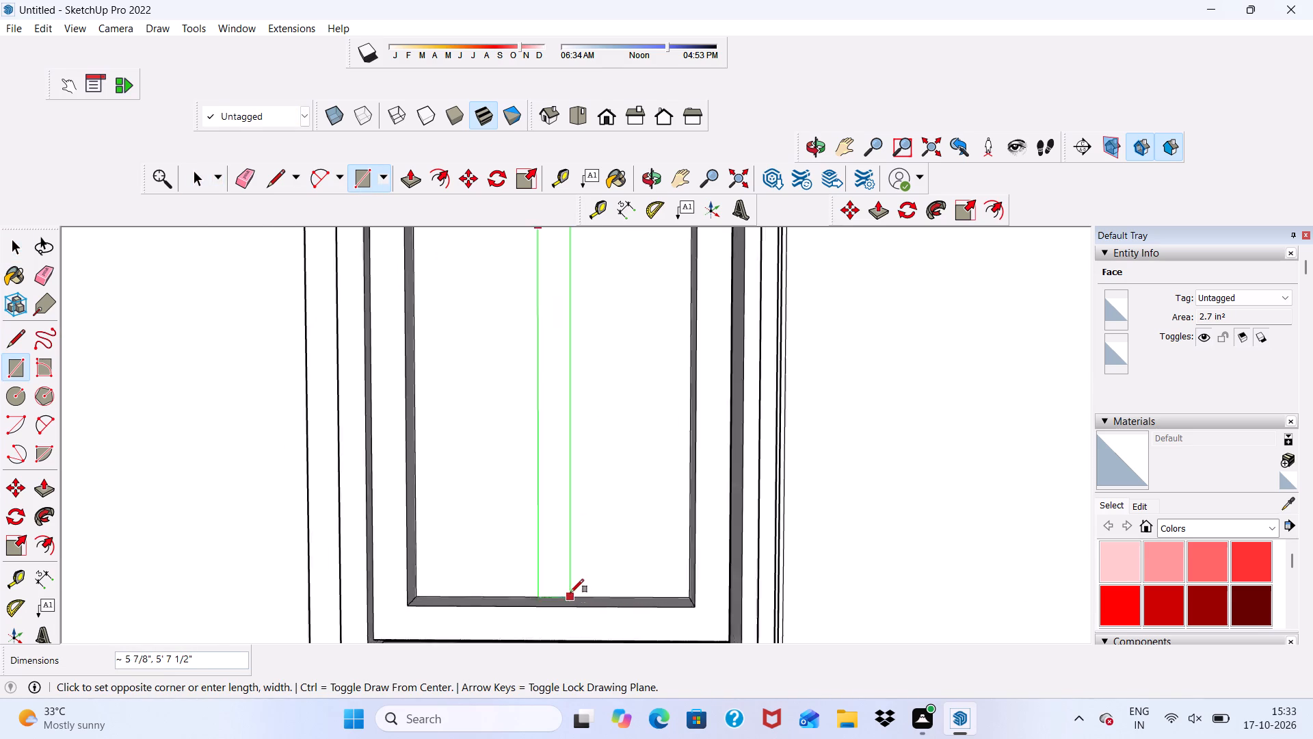
{"action": "scroll", "coordinate": [570, 593], "scroll_direction": "up", "scroll_amount": 3}
{"action": "left_click", "coordinate": [551, 595]}
{"action": "scroll", "coordinate": [481, 546], "scroll_direction": "down", "scroll_amount": 4}
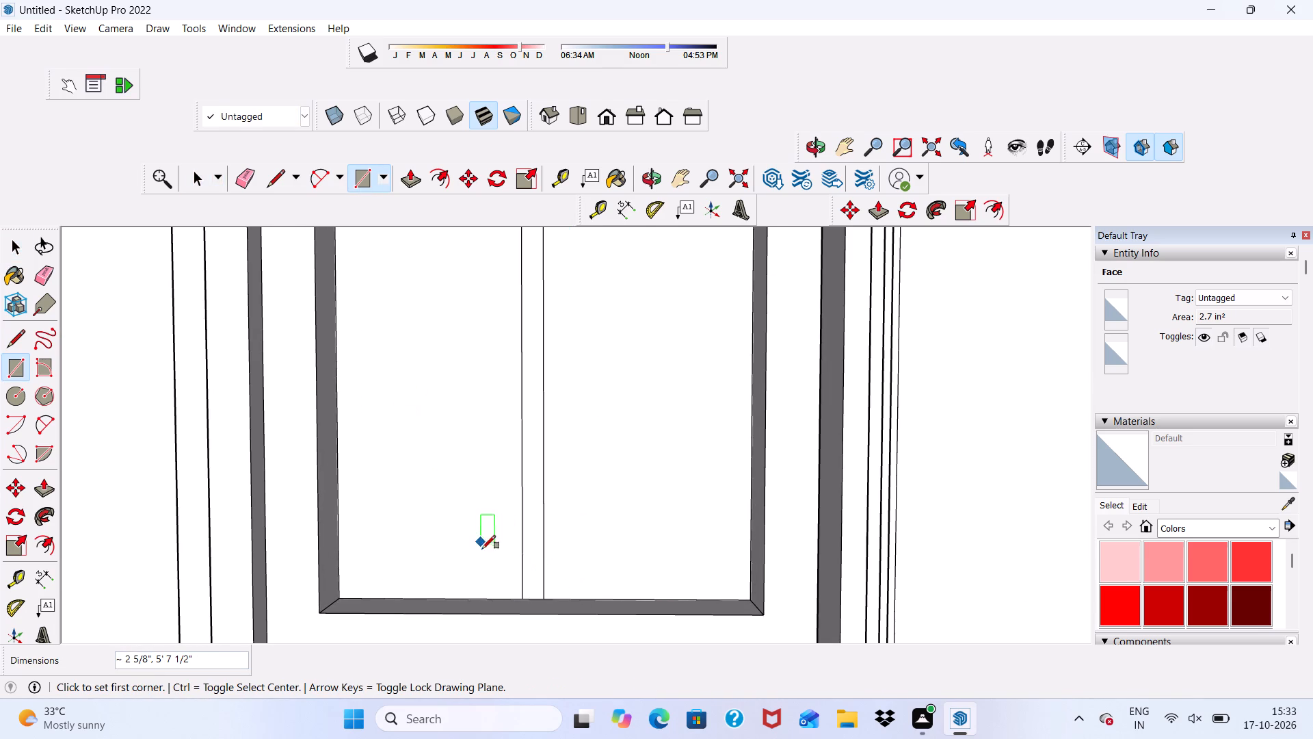
Draw a thin horizontal bar rectangle across the full width of the lower window's pane, in its upper part.
{"action": "scroll", "coordinate": [482, 549], "scroll_direction": "down", "scroll_amount": 2}
{"action": "scroll", "coordinate": [401, 286], "scroll_direction": "up", "scroll_amount": 5}
{"action": "left_click", "coordinate": [401, 322]}
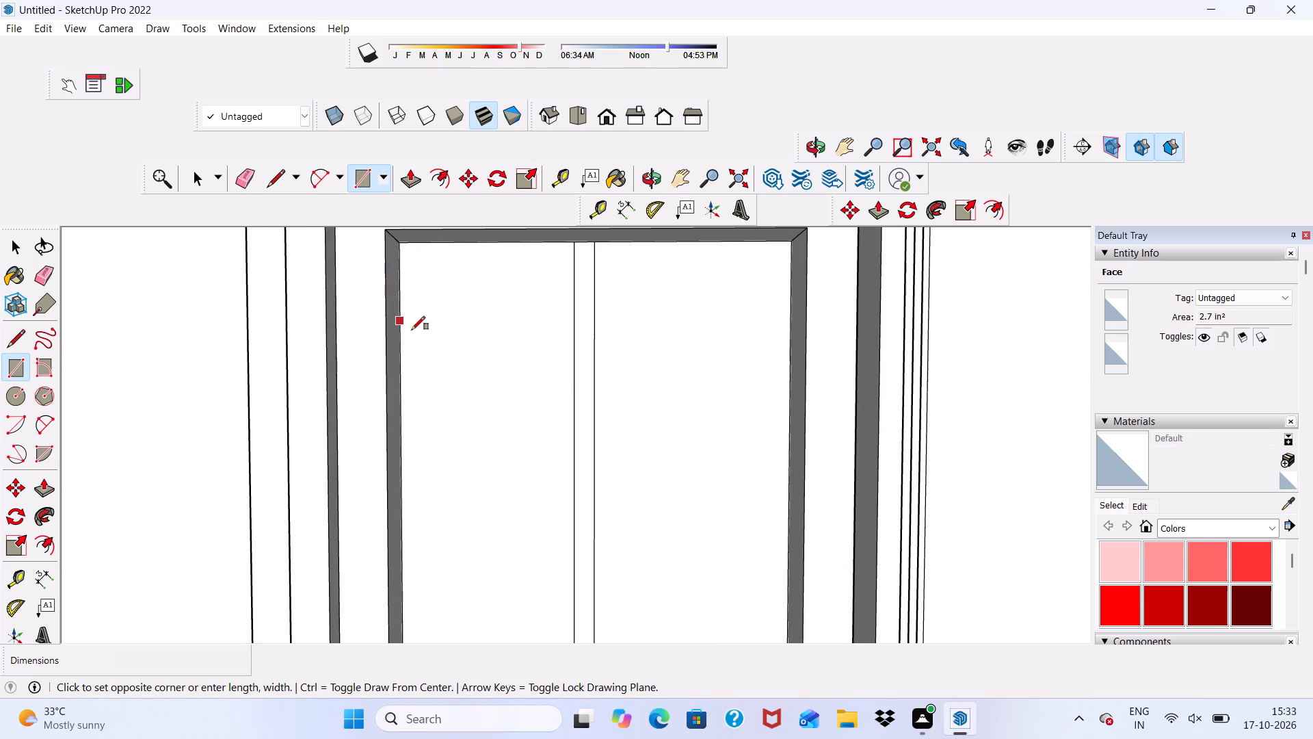
{"action": "scroll", "coordinate": [447, 361], "scroll_direction": "down", "scroll_amount": 4}
{"action": "scroll", "coordinate": [678, 365], "scroll_direction": "up", "scroll_amount": 5}
{"action": "scroll", "coordinate": [678, 365], "scroll_direction": "down", "scroll_amount": 2}
{"action": "middle_click_drag", "start_coordinate": [685, 365], "coordinate": [749, 383]}
{"action": "scroll", "coordinate": [694, 354], "scroll_direction": "up", "scroll_amount": 6}
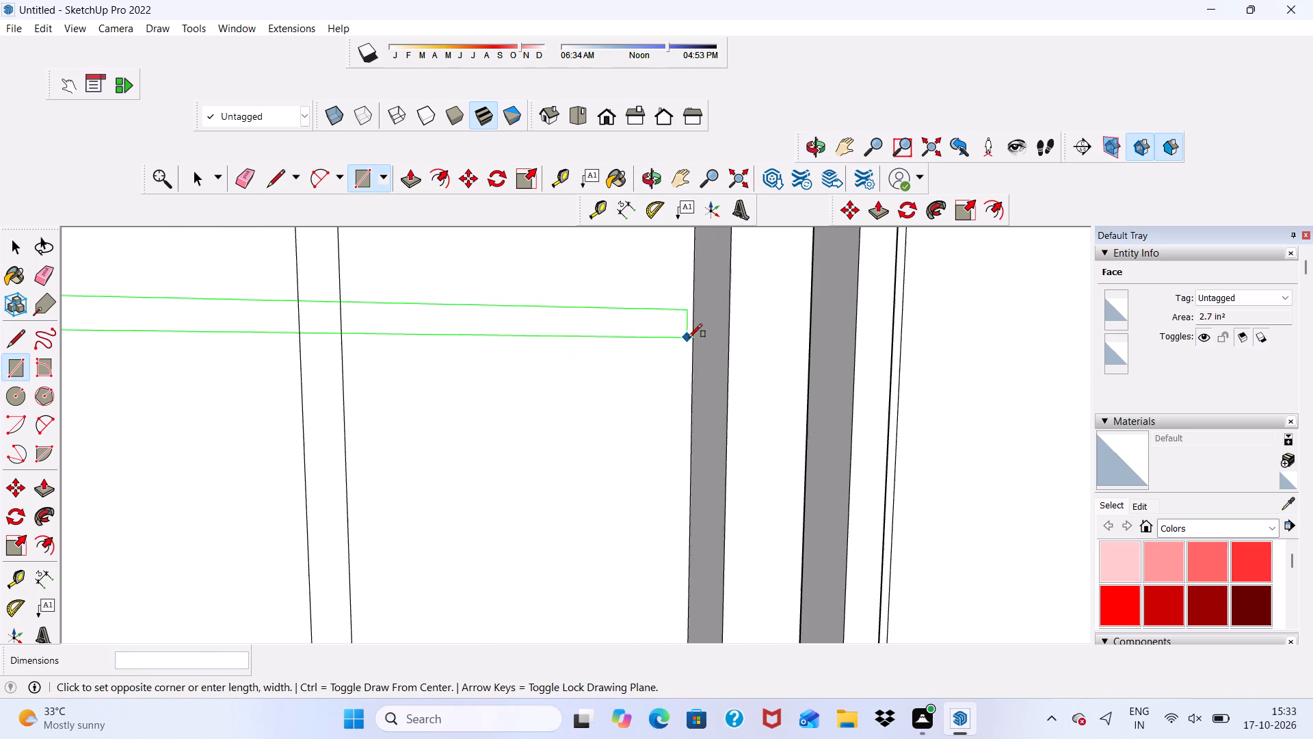
{"action": "left_click", "coordinate": [689, 337]}
{"action": "key", "text": "space"}
Erase the inner line segments where the vertical and horizontal bars cross, merging them into one face.
{"action": "left_click", "coordinate": [245, 170]}
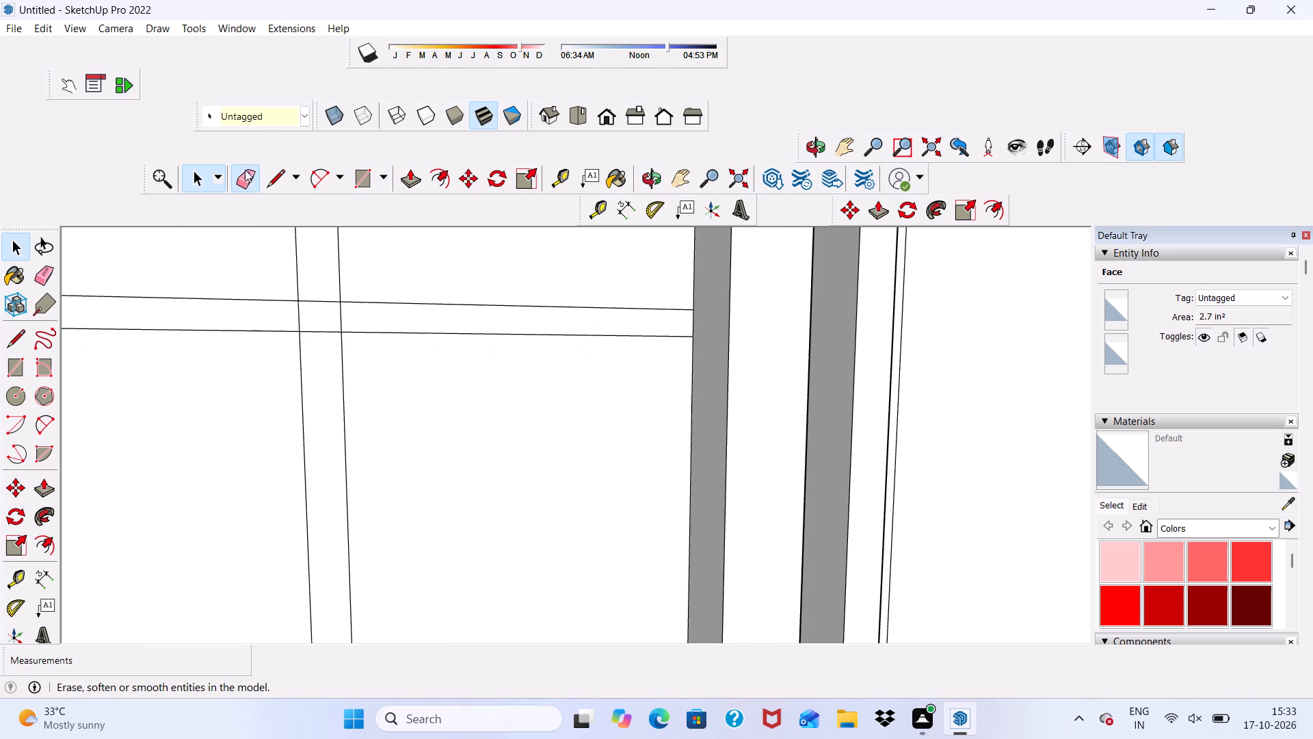
{"action": "left_click_drag", "start_coordinate": [303, 282], "coordinate": [313, 317]}
{"action": "left_click_drag", "start_coordinate": [295, 320], "coordinate": [324, 317]}
{"action": "left_click_drag", "start_coordinate": [347, 318], "coordinate": [327, 326]}
{"action": "left_click_drag", "start_coordinate": [323, 328], "coordinate": [328, 341]}
{"action": "key", "text": "space"}
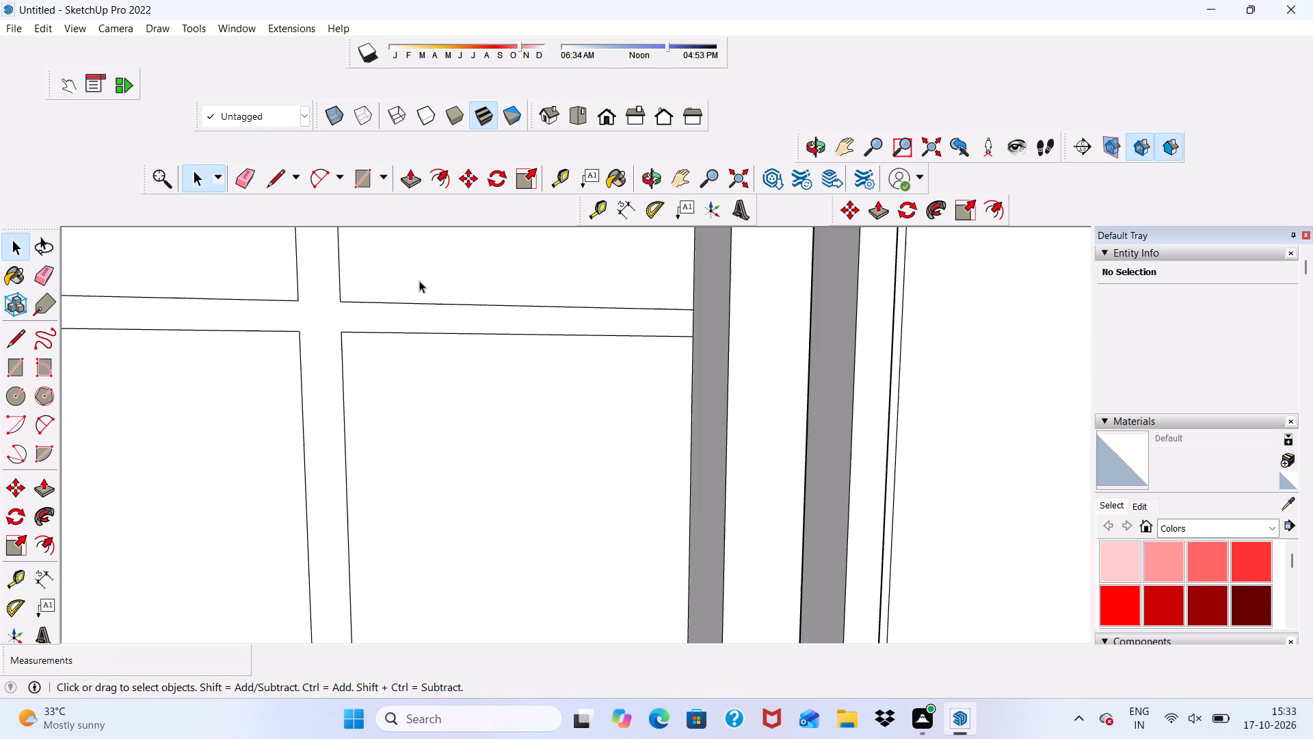
Push/Pull the merged cross-shaped bar face of the lower window outward by 2".
{"action": "scroll", "coordinate": [421, 281], "scroll_direction": "up", "scroll_amount": 1}
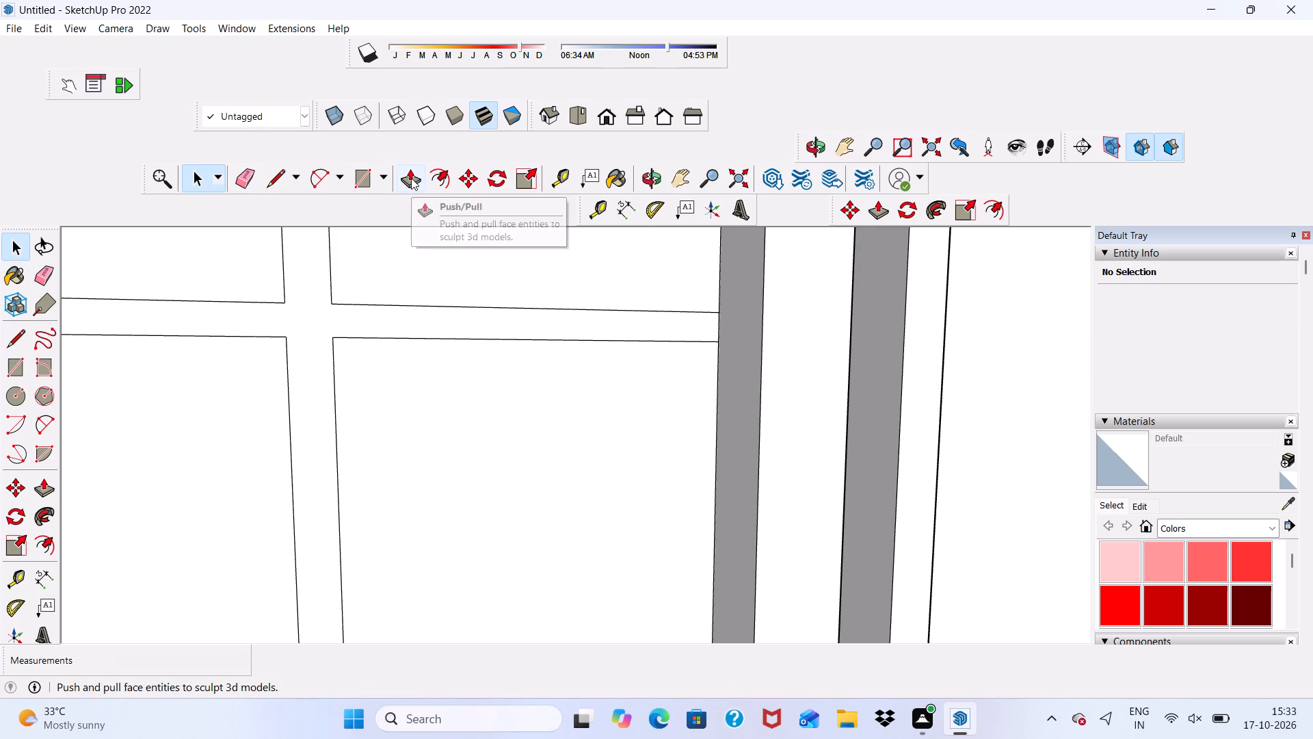
{"action": "left_click", "coordinate": [411, 178]}
{"action": "left_click", "coordinate": [332, 309]}
{"action": "type", "text": "2\""}
{"action": "key", "text": "Return"}
{"action": "scroll", "coordinate": [186, 296], "scroll_direction": "down", "scroll_amount": 5}
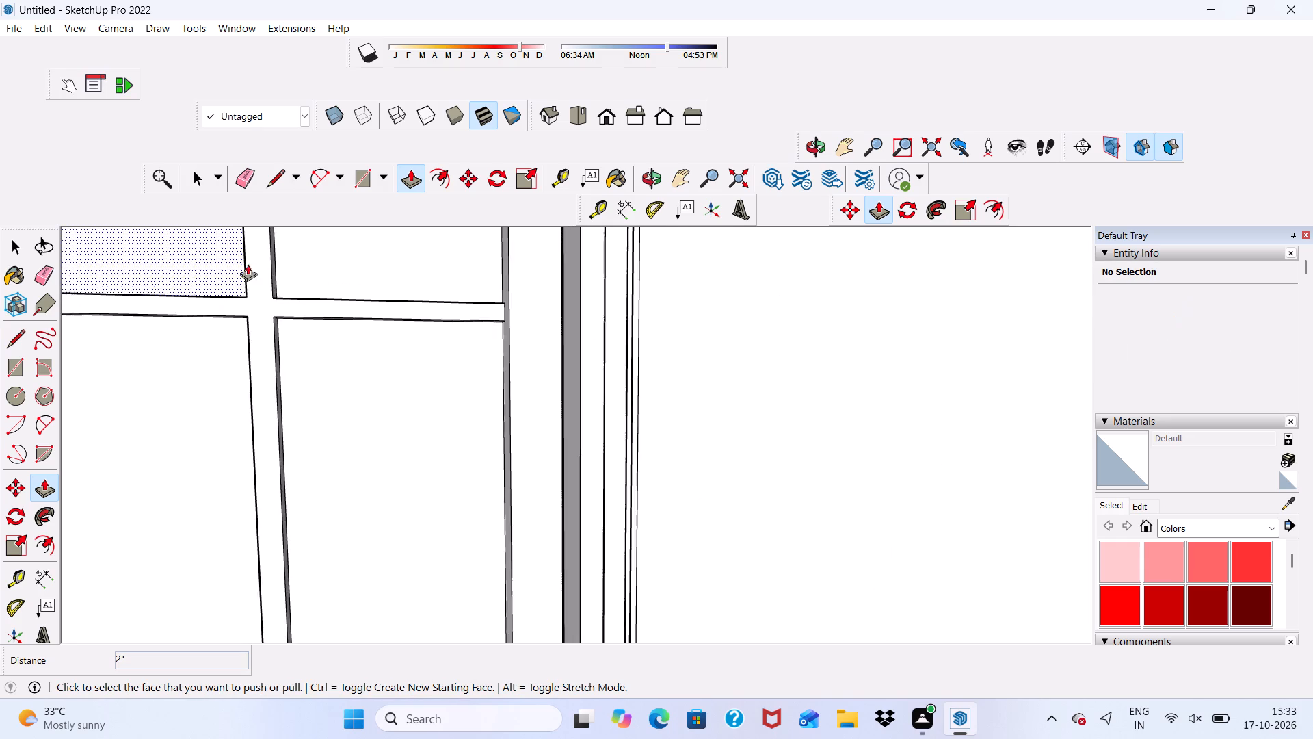
{"action": "scroll", "coordinate": [248, 264], "scroll_direction": "down", "scroll_amount": 13}
{"action": "middle_click_drag", "start_coordinate": [447, 397], "coordinate": [283, 411]}
{"action": "scroll", "coordinate": [278, 393], "scroll_direction": "down", "scroll_amount": 2}
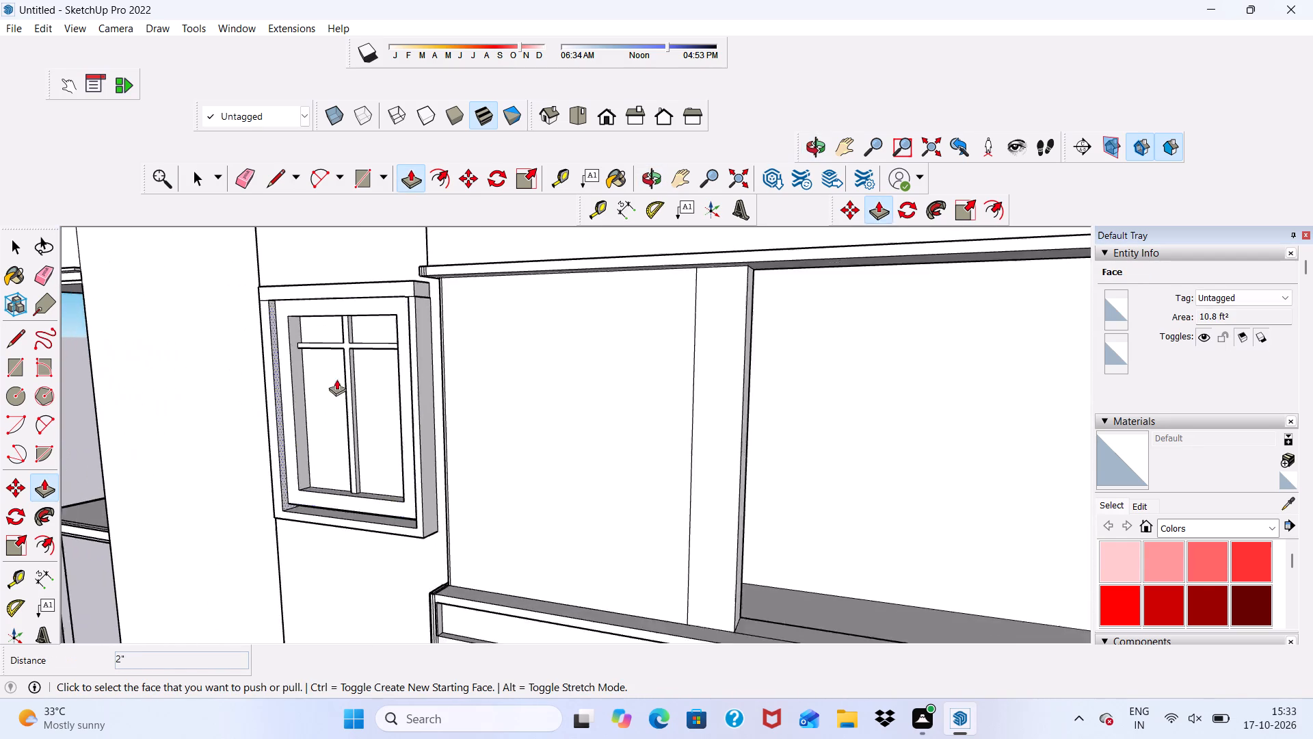
Draw a window rectangle about 5' 11" by 4' 7/8" on the tall column, below the lower barred window.
{"action": "scroll", "coordinate": [336, 379], "scroll_direction": "down", "scroll_amount": 4}
{"action": "middle_click_drag", "start_coordinate": [397, 411], "coordinate": [501, 394]}
{"action": "key", "text": "space"}
{"action": "scroll", "coordinate": [394, 356], "scroll_direction": "up", "scroll_amount": 6}
{"action": "scroll", "coordinate": [340, 332], "scroll_direction": "down", "scroll_amount": 7}
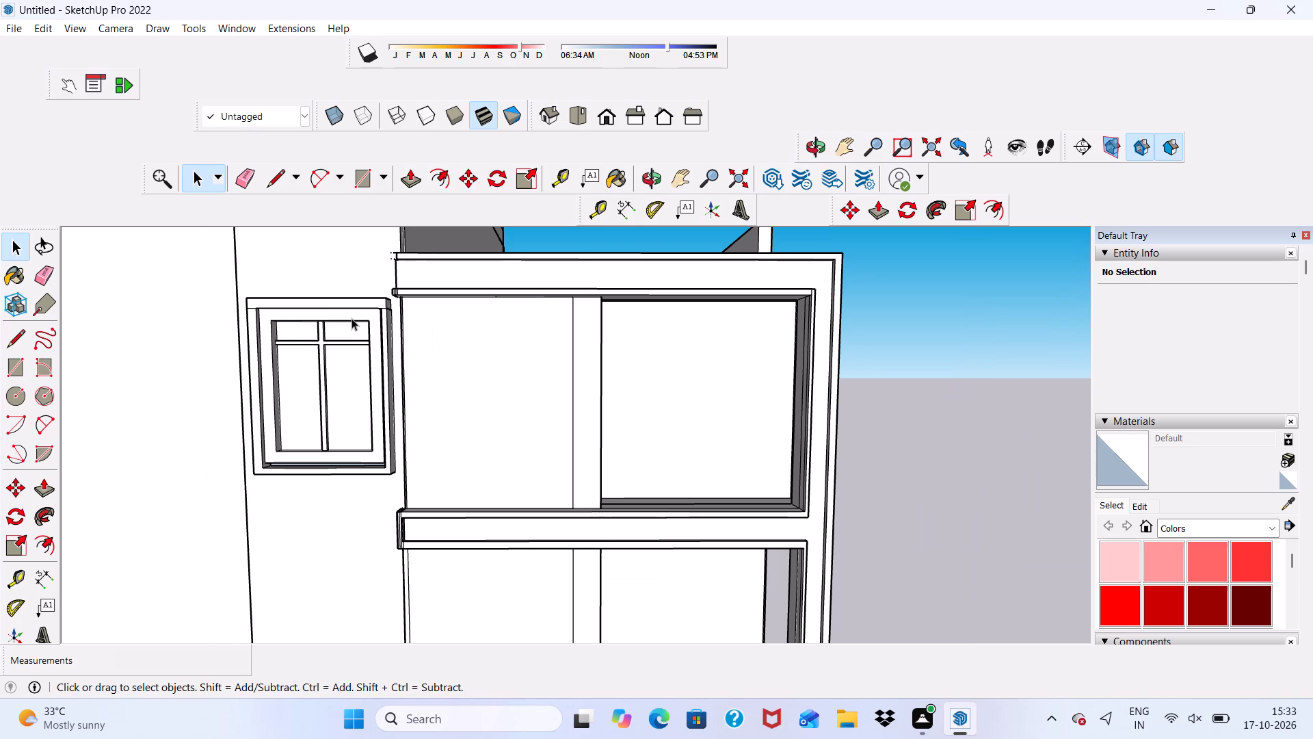
{"action": "scroll", "coordinate": [317, 44], "scroll_direction": "down", "scroll_amount": 2}
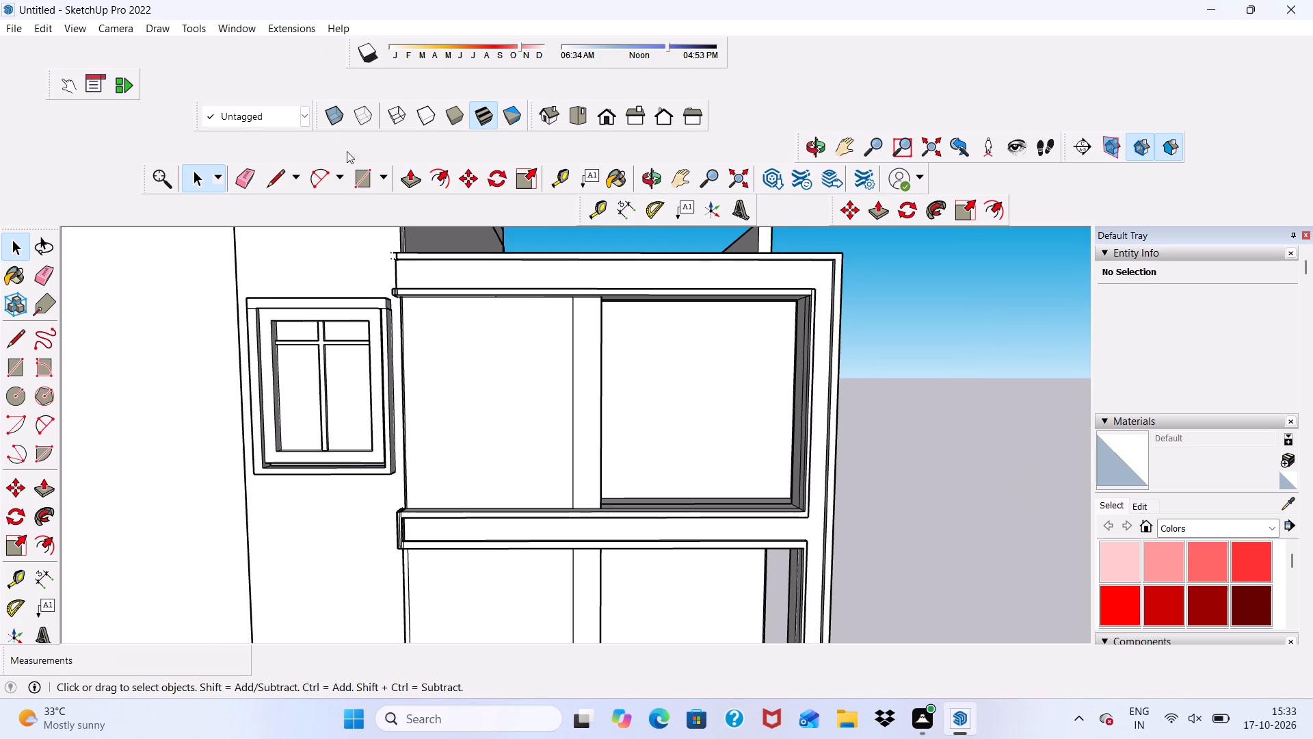
{"action": "scroll", "coordinate": [347, 151], "scroll_direction": "down", "scroll_amount": 6}
{"action": "middle_click_drag", "start_coordinate": [345, 320], "coordinate": [342, 256]}
{"action": "scroll", "coordinate": [341, 261], "scroll_direction": "up", "scroll_amount": 1}
{"action": "scroll", "coordinate": [336, 264], "scroll_direction": "down", "scroll_amount": 5}
{"action": "scroll", "coordinate": [358, 327], "scroll_direction": "up", "scroll_amount": 1}
{"action": "middle_click_drag", "start_coordinate": [340, 506], "coordinate": [348, 534]}
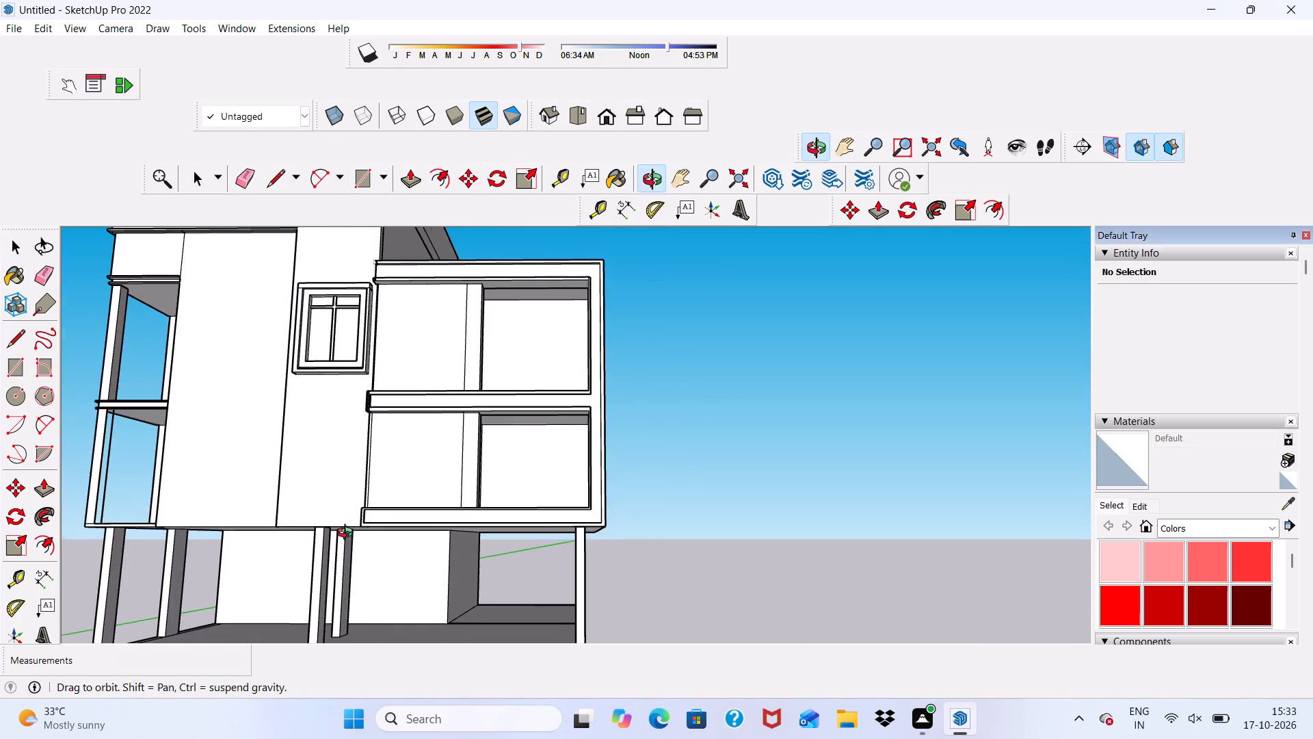
{"action": "middle_click_drag", "start_coordinate": [348, 534], "coordinate": [320, 592]}
{"action": "scroll", "coordinate": [296, 444], "scroll_direction": "up", "scroll_amount": 4}
{"action": "left_click", "coordinate": [356, 172]}
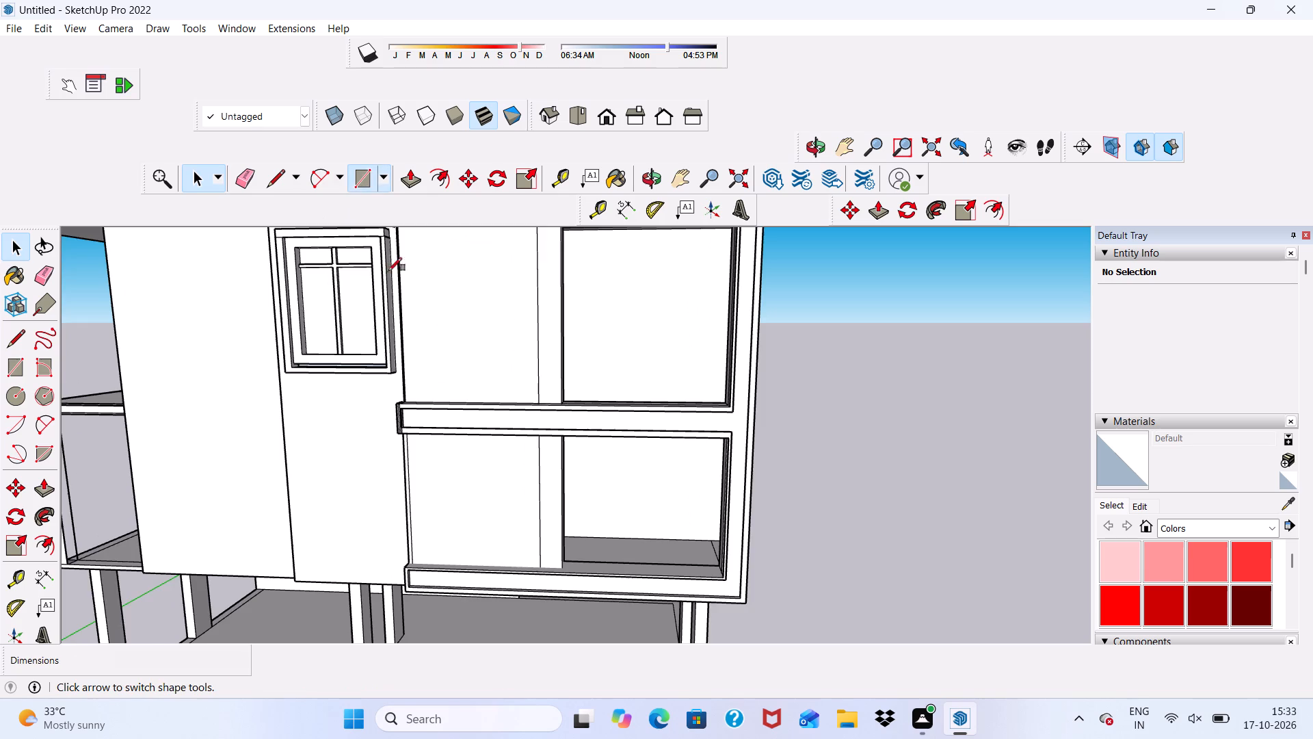
{"action": "scroll", "coordinate": [438, 415], "scroll_direction": "down", "scroll_amount": 6}
{"action": "middle_click_drag", "start_coordinate": [352, 510], "coordinate": [449, 498]}
{"action": "scroll", "coordinate": [434, 465], "scroll_direction": "up", "scroll_amount": 5}
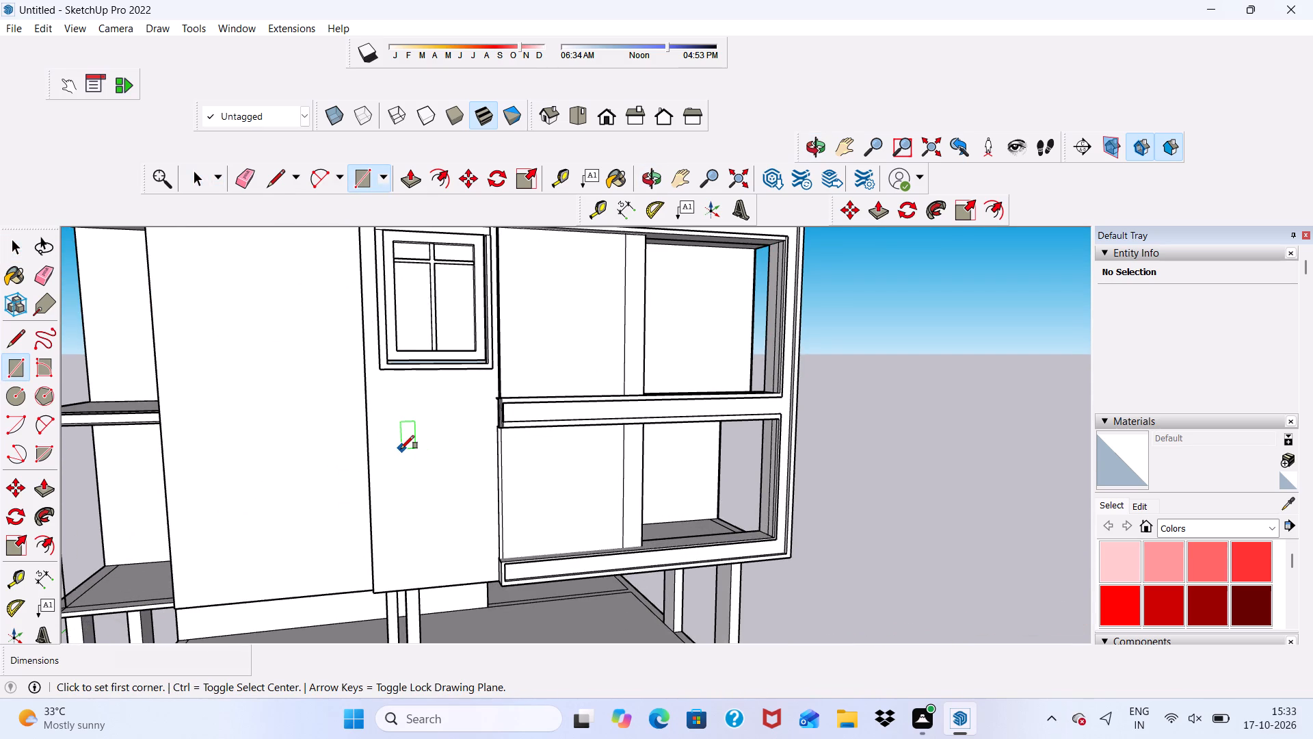
{"action": "left_click", "coordinate": [408, 442]}
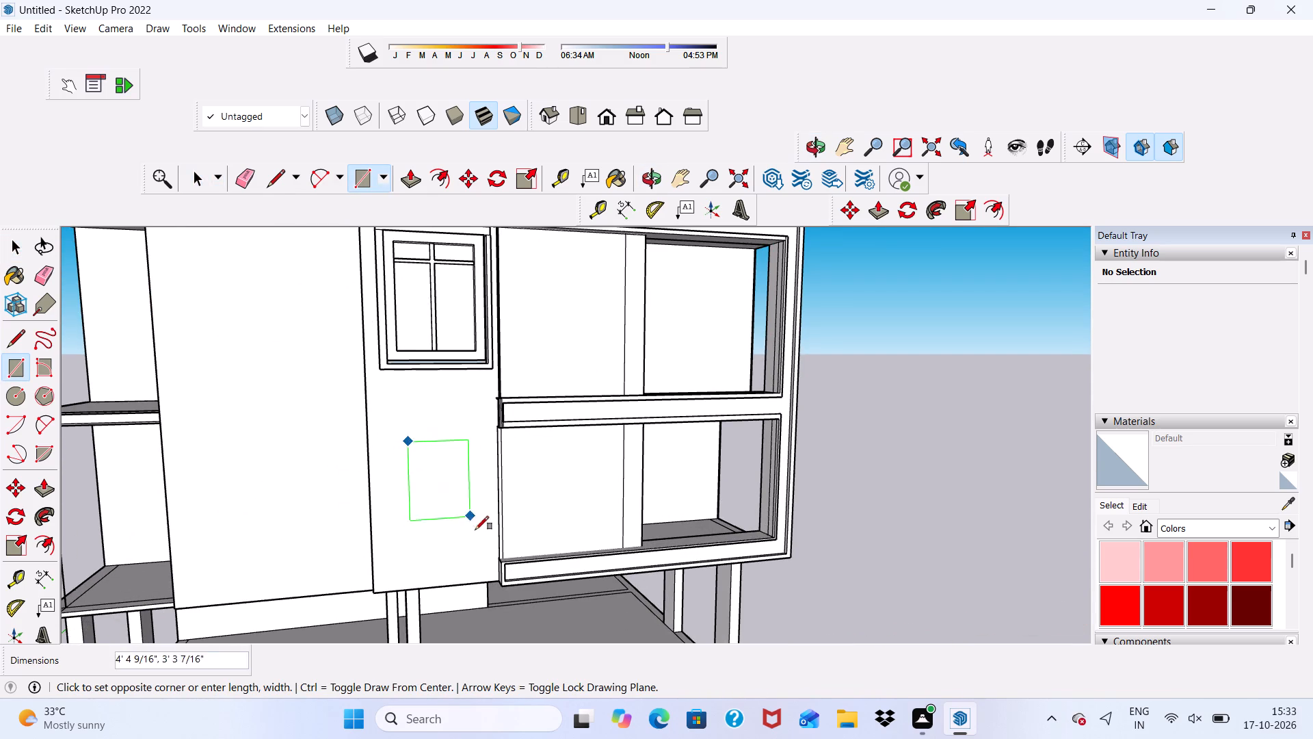
{"action": "left_click", "coordinate": [484, 542]}
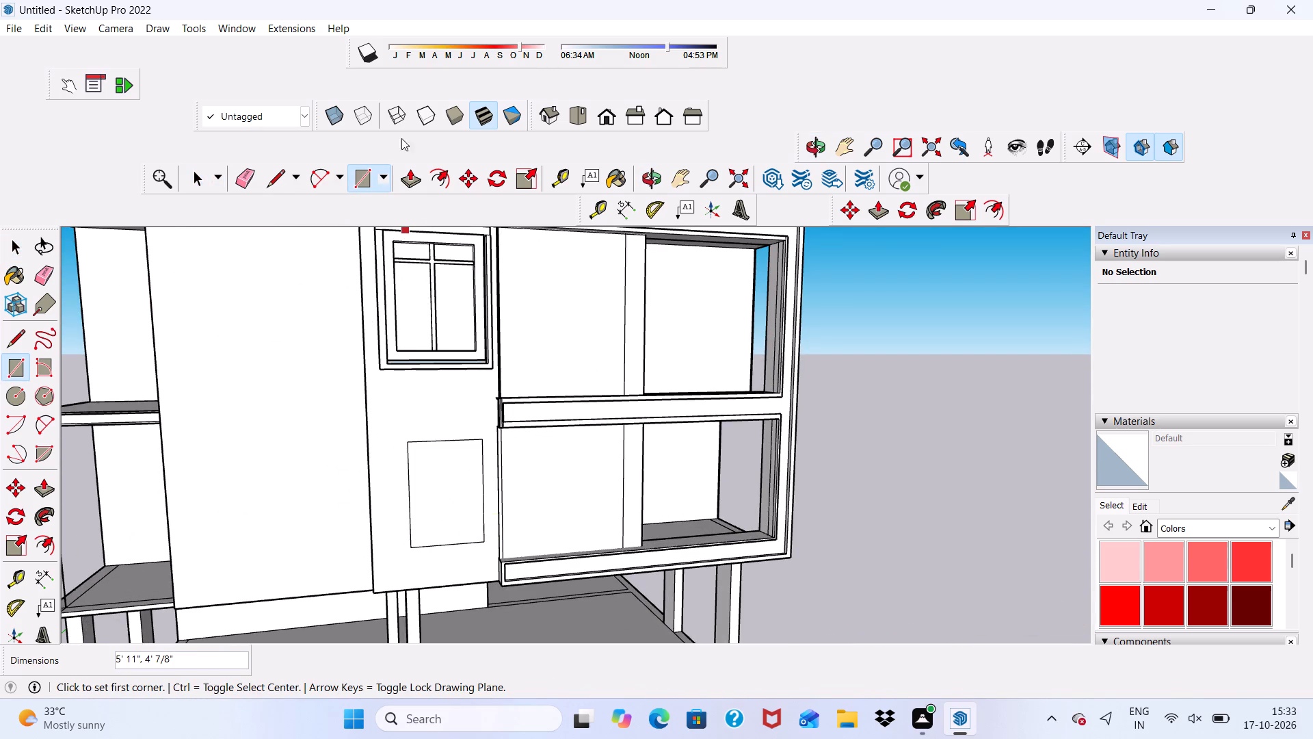
Offset the new window rectangle's outline inward by 6" to form a frame.
{"action": "left_click", "coordinate": [445, 172]}
{"action": "left_click", "coordinate": [422, 489]}
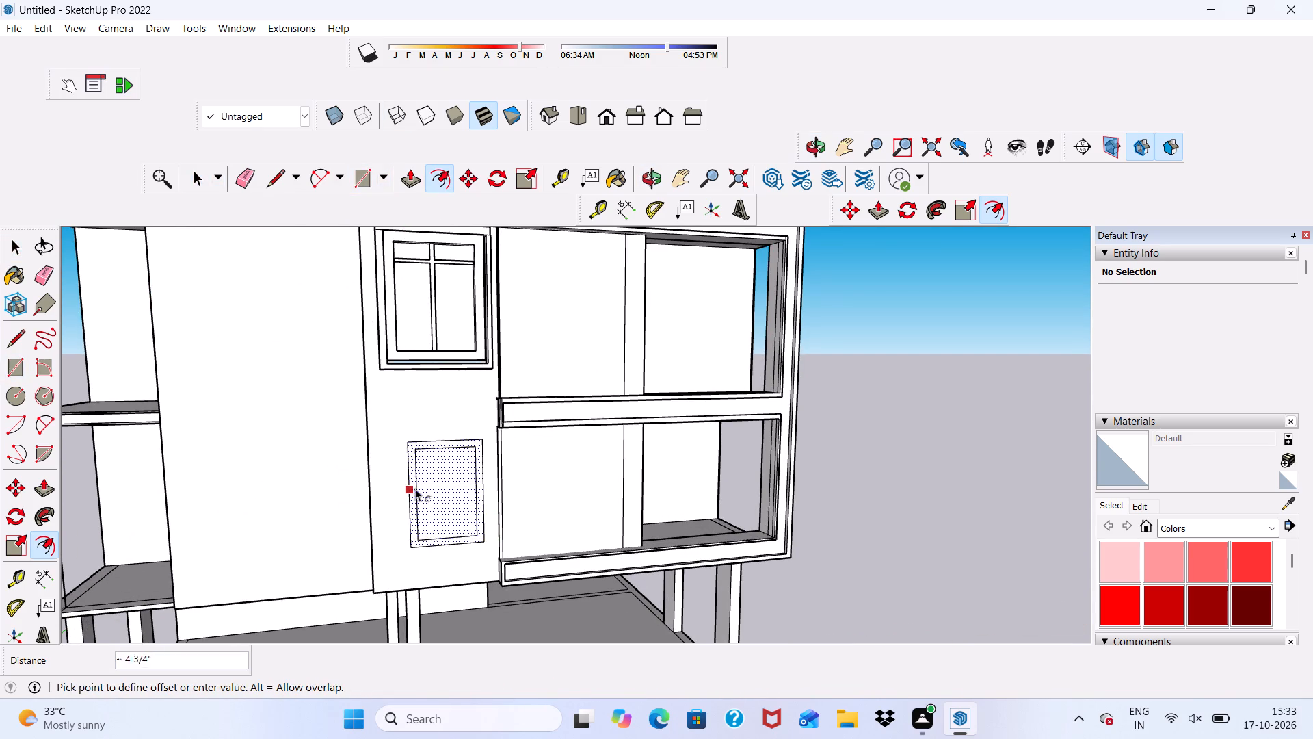
{"action": "type", "text": "6\""}
{"action": "key", "text": "Return"}
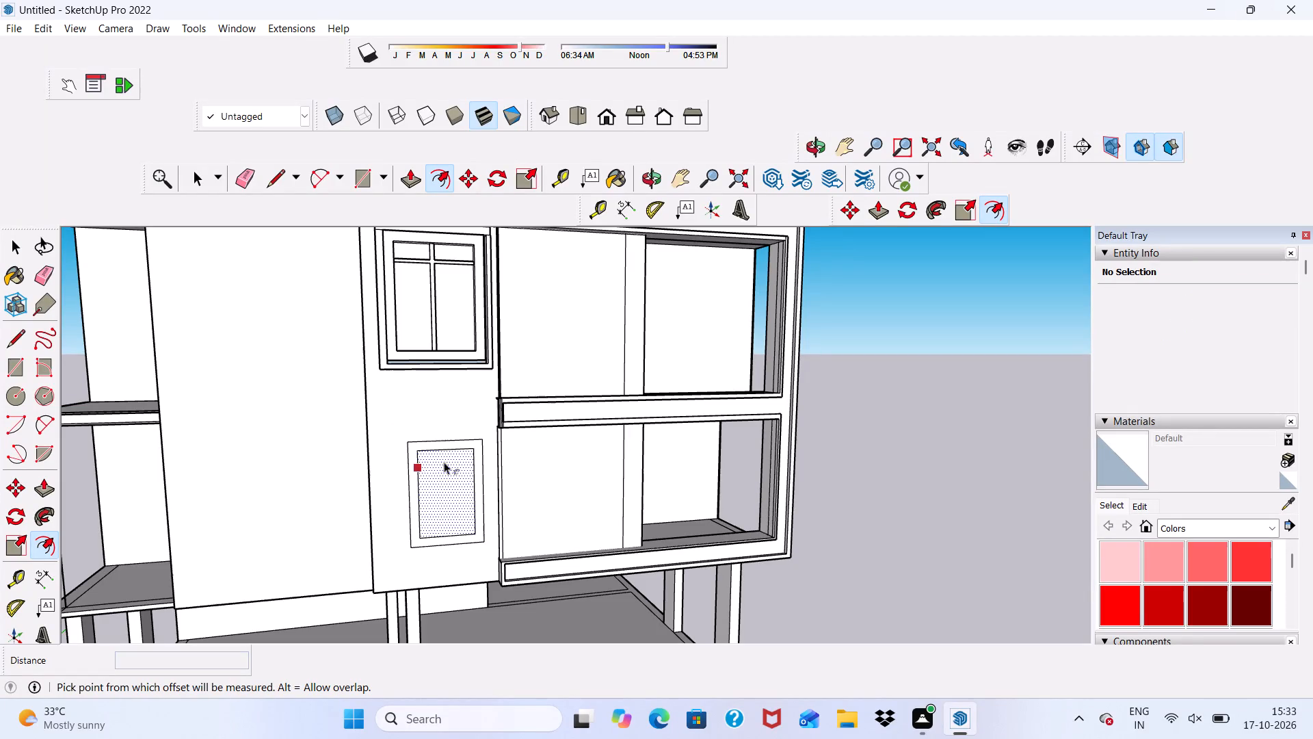
{"action": "key", "text": "space"}
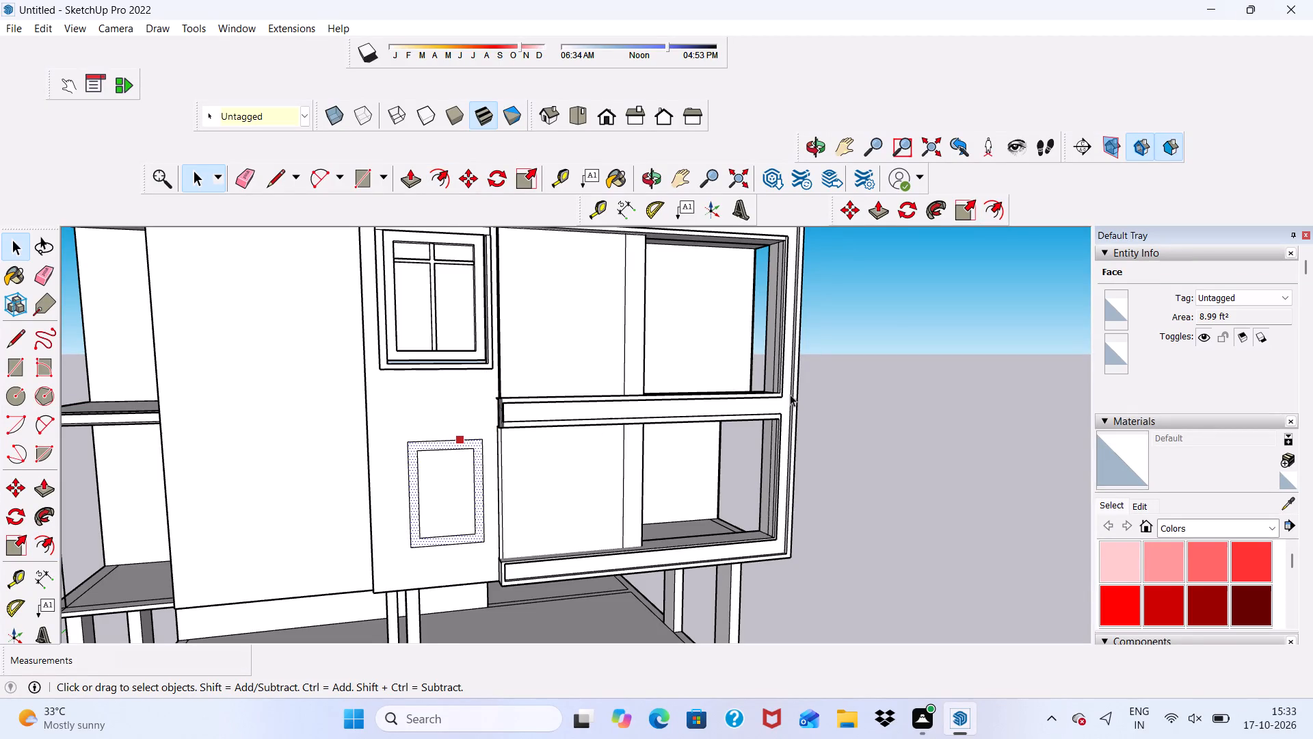
{"action": "scroll", "coordinate": [241, 485], "scroll_direction": "up", "scroll_amount": 3}
{"action": "scroll", "coordinate": [519, 387], "scroll_direction": "down", "scroll_amount": 6}
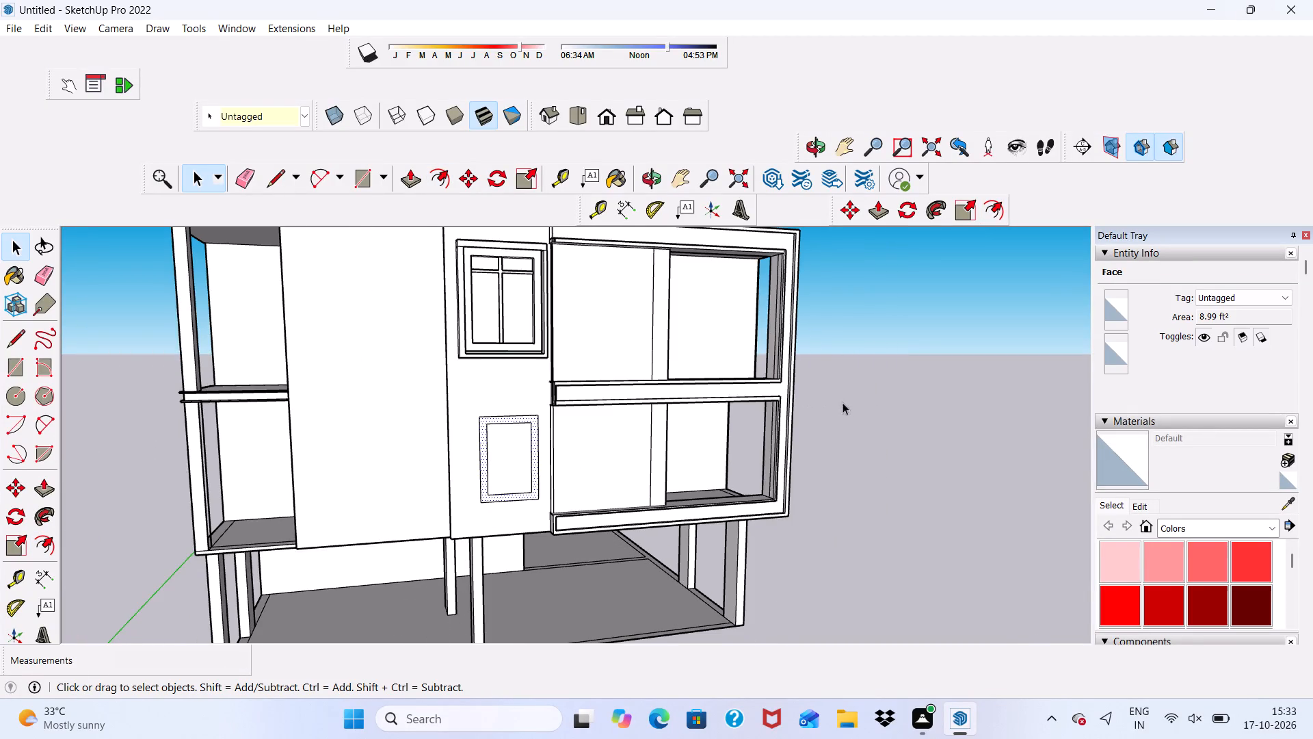
{"action": "left_click", "coordinate": [843, 402]}
{"action": "left_click", "coordinate": [452, 426]}
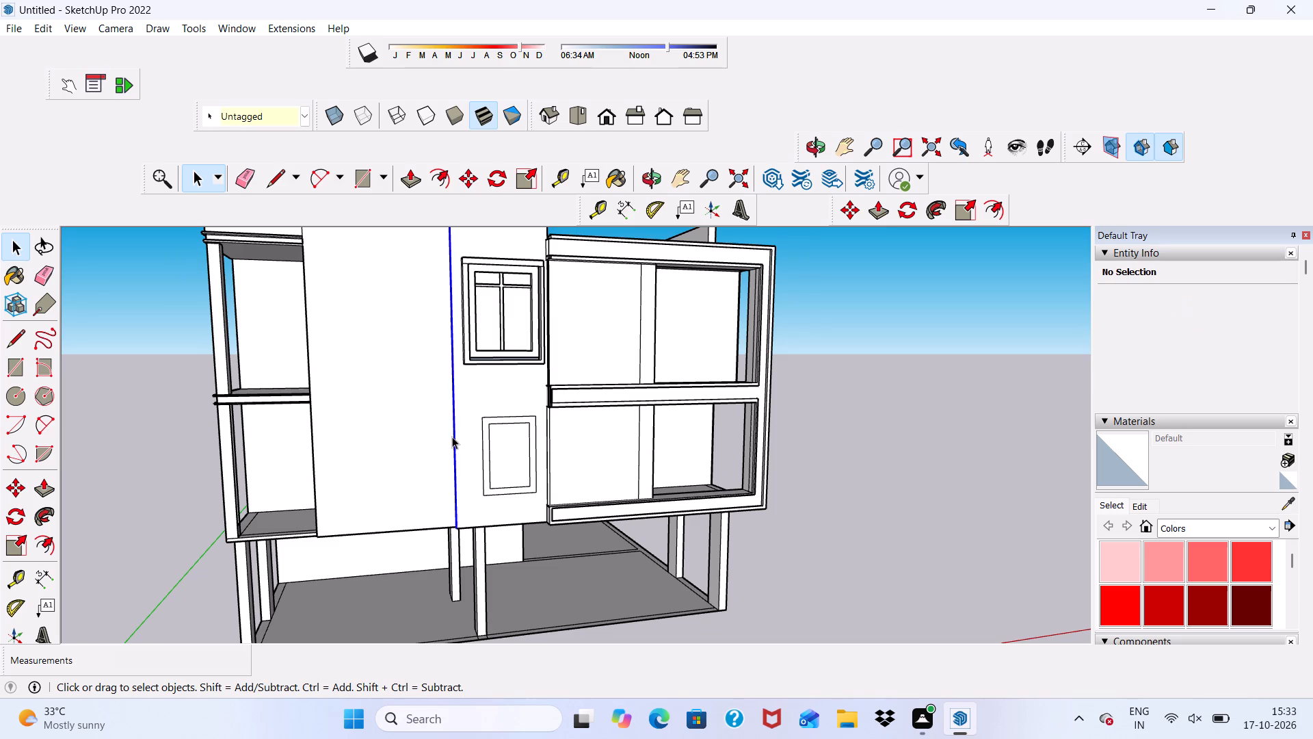
{"action": "left_click", "coordinate": [831, 484]}
Push/Pull the new window's frame face outward by 6".
{"action": "scroll", "coordinate": [505, 422], "scroll_direction": "up", "scroll_amount": 10}
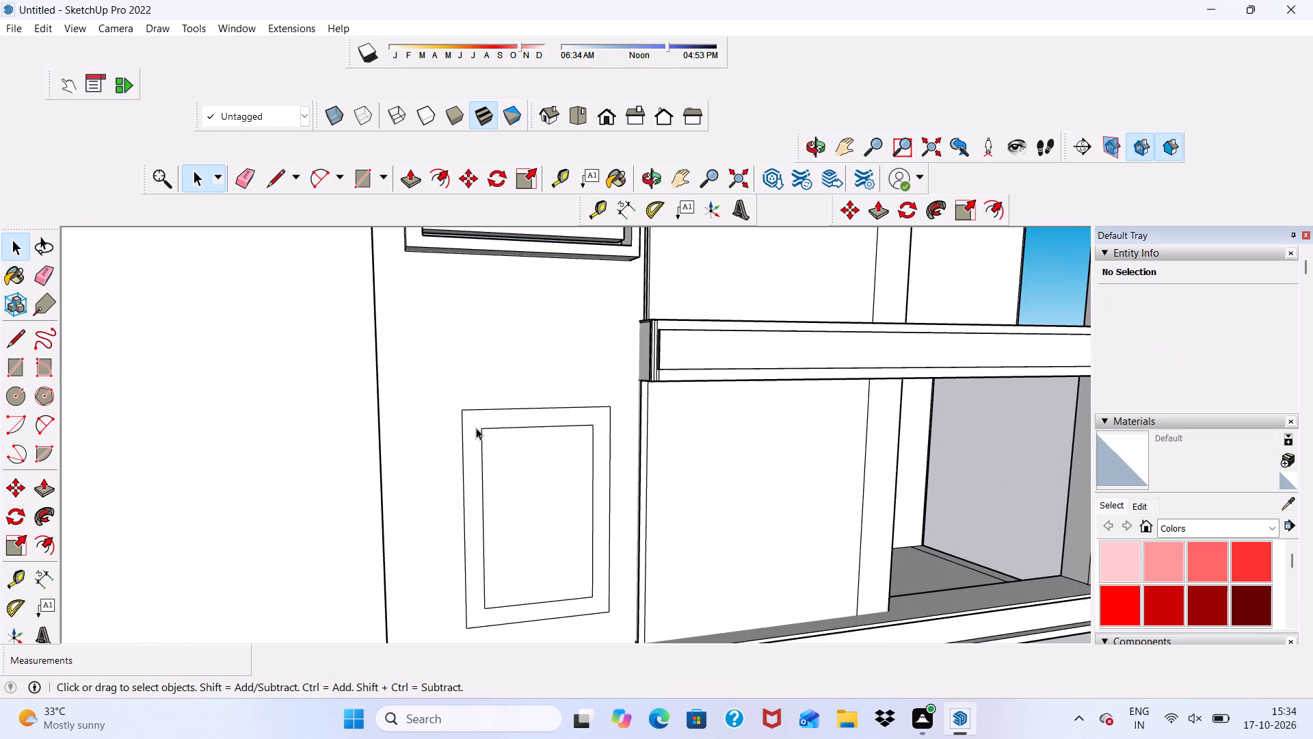
{"action": "left_click", "coordinate": [476, 428]}
{"action": "left_click", "coordinate": [408, 172]}
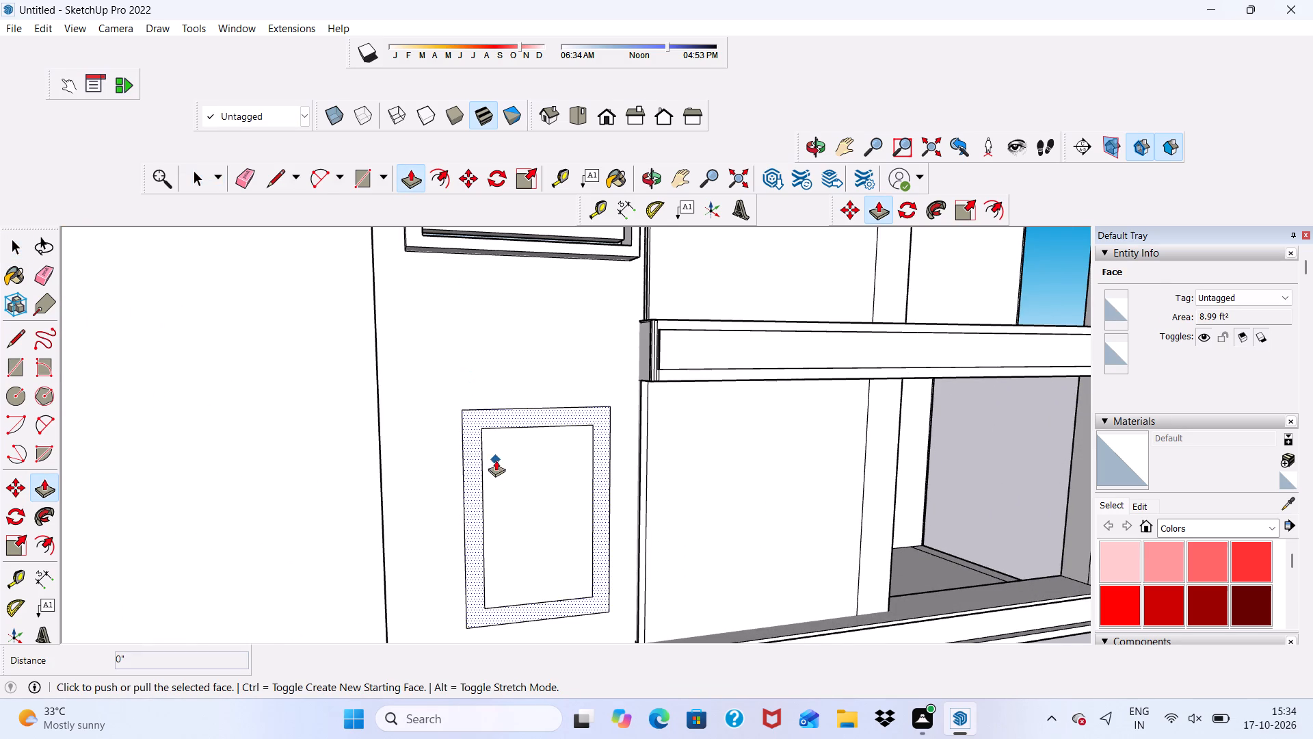
{"action": "left_click", "coordinate": [473, 441]}
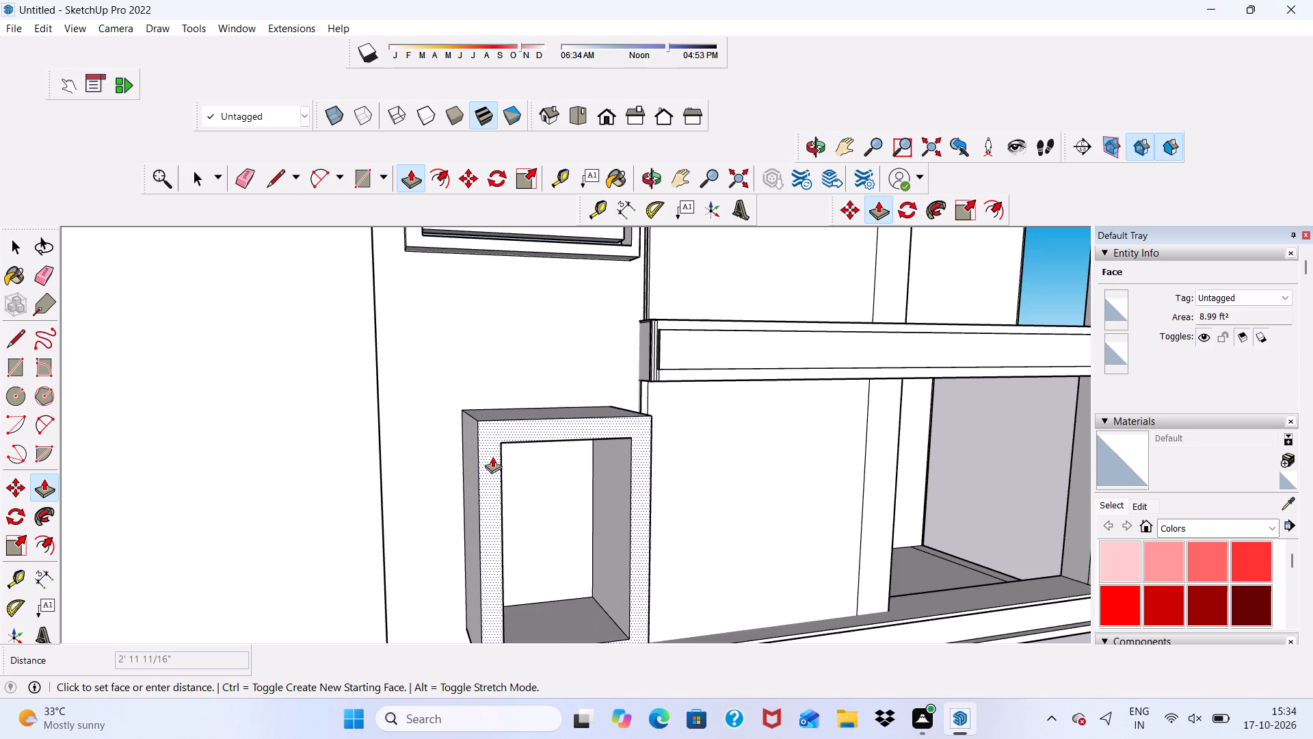
{"action": "key", "text": "3"}
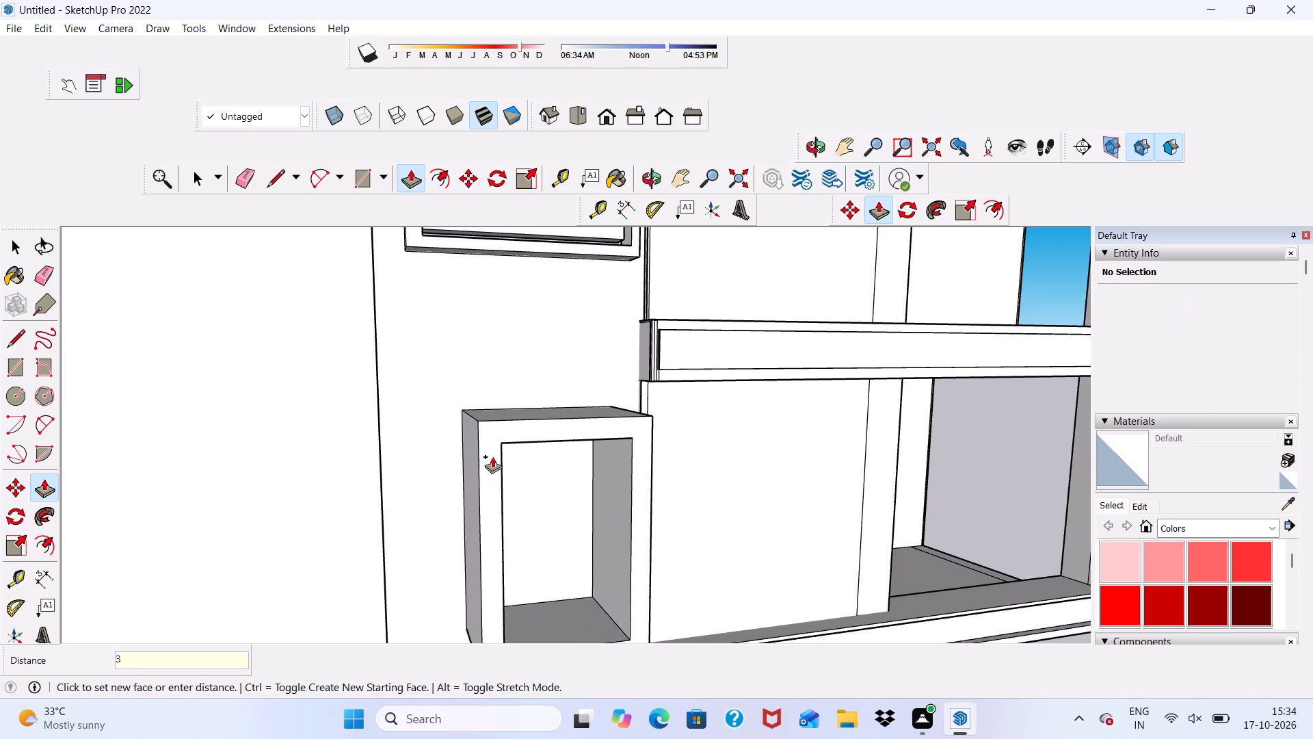
{"action": "key", "text": "BackSpace"}
{"action": "type", "text": "6\""}
{"action": "key", "text": "Return"}
{"action": "key", "text": "space"}
Draw a strip rectangle about 4' 1" by 2 7/8" on the wall along the top edge of the new window frame.
{"action": "middle_click_drag", "start_coordinate": [510, 458], "coordinate": [462, 516]}
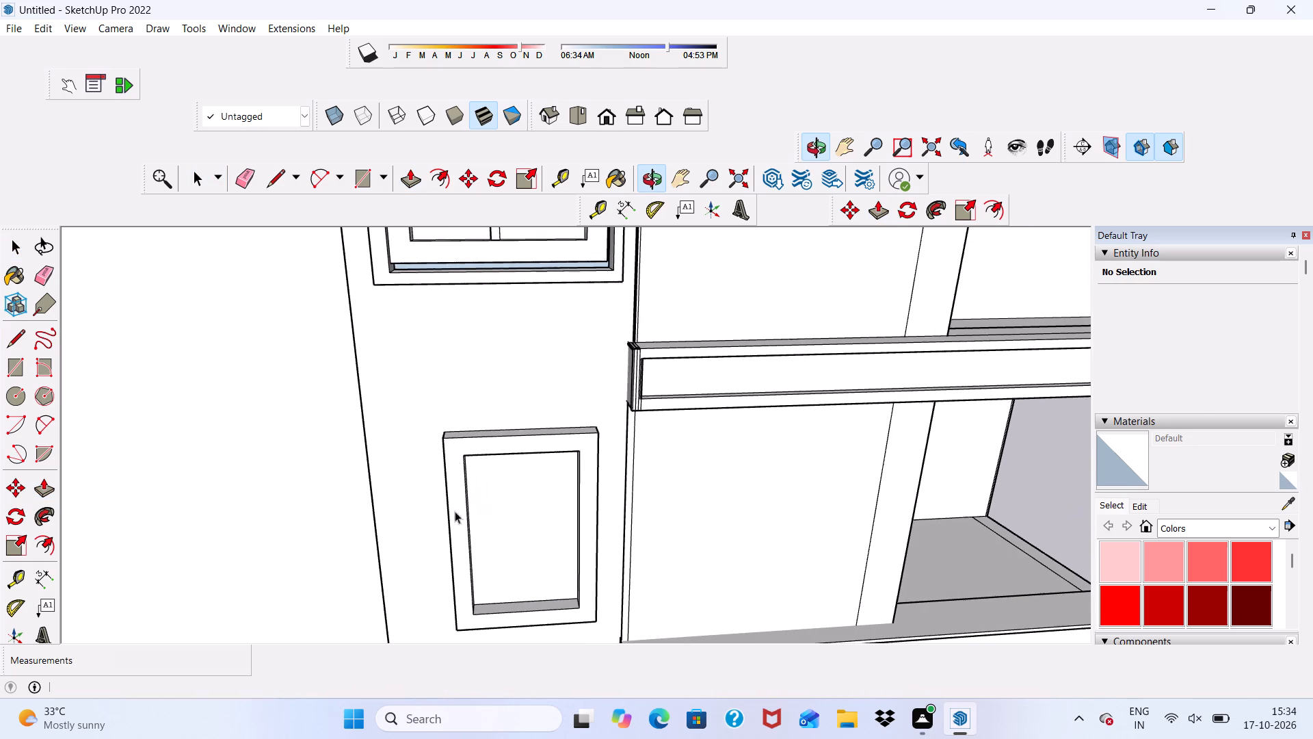
{"action": "left_click", "coordinate": [353, 172]}
{"action": "scroll", "coordinate": [464, 404], "scroll_direction": "up", "scroll_amount": 4}
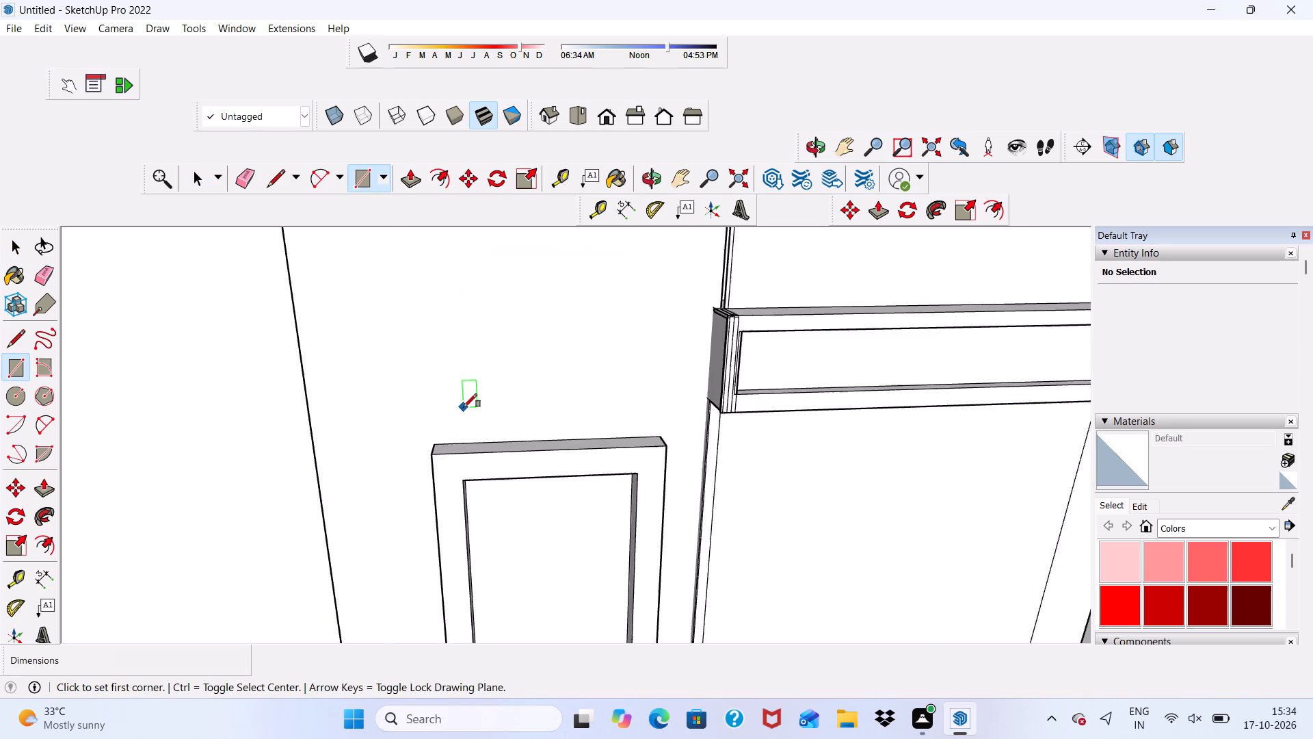
{"action": "scroll", "coordinate": [464, 407], "scroll_direction": "up", "scroll_amount": 6}
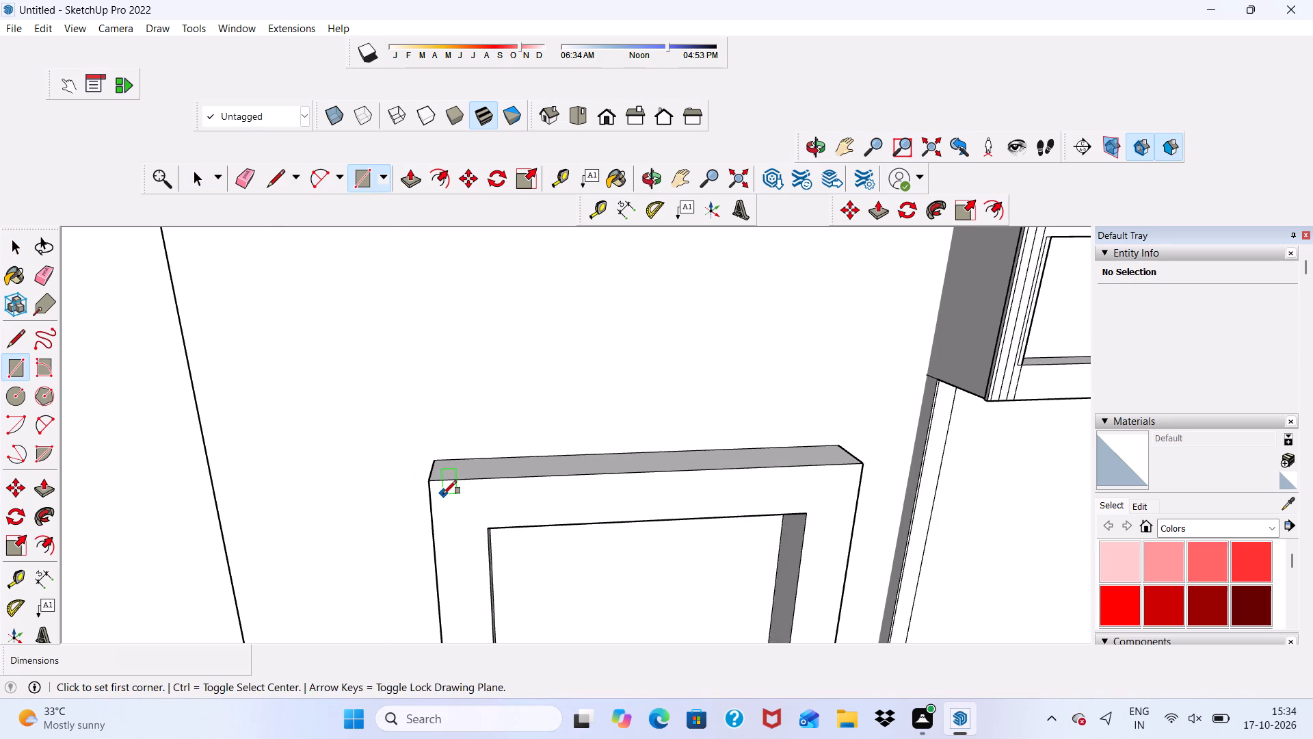
{"action": "left_click", "coordinate": [436, 458]}
{"action": "scroll", "coordinate": [367, 422], "scroll_direction": "down", "scroll_amount": 5}
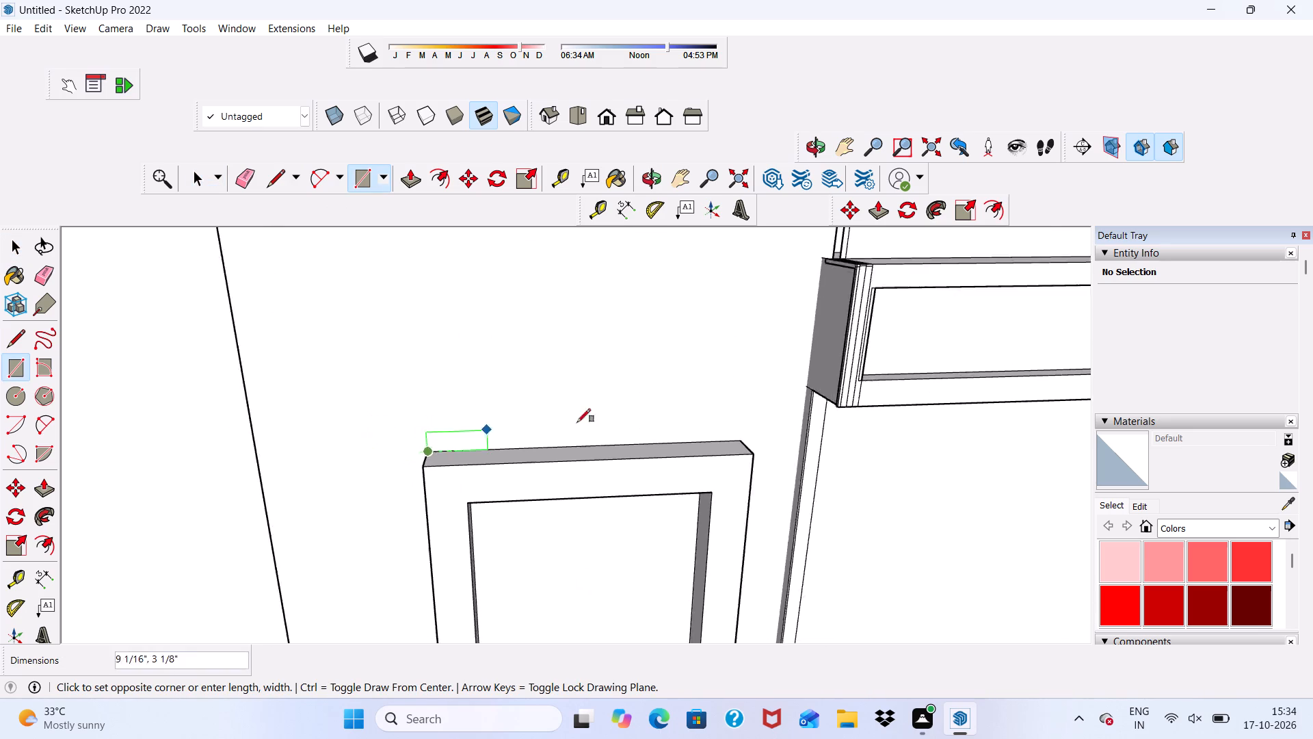
{"action": "scroll", "coordinate": [698, 413], "scroll_direction": "up", "scroll_amount": 5}
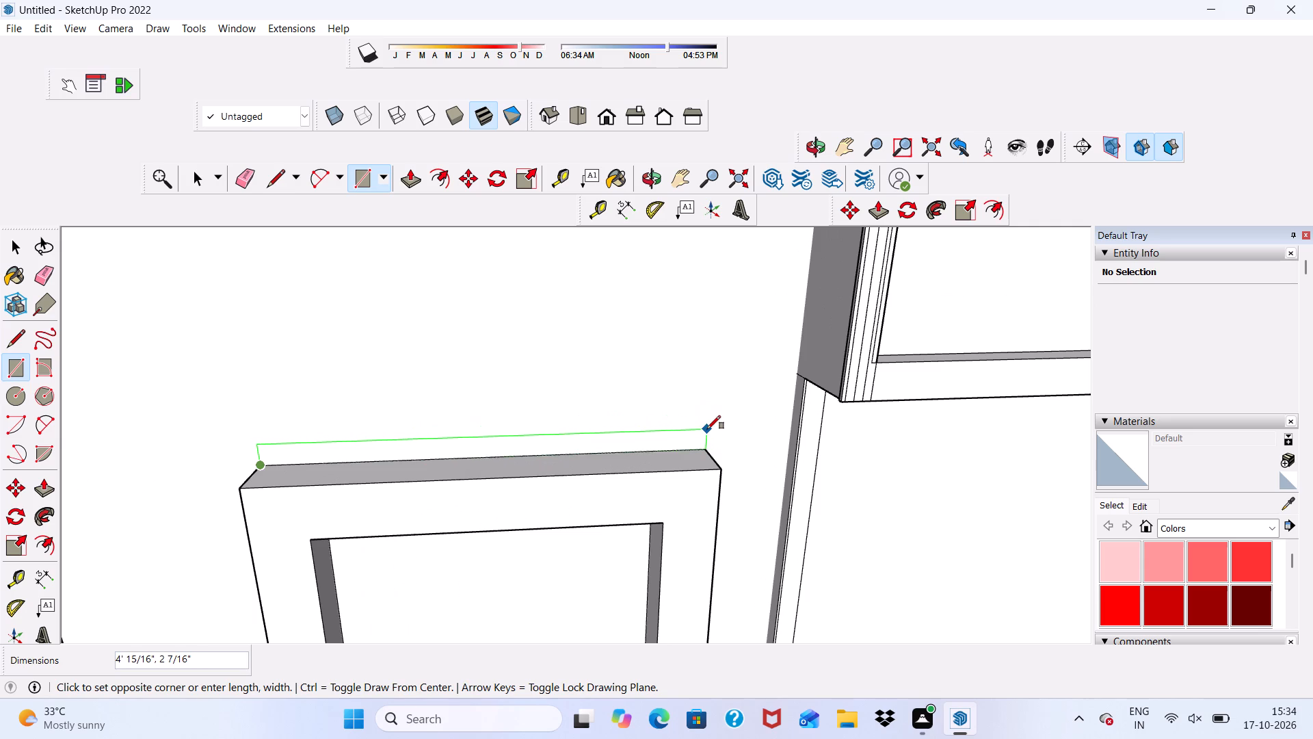
{"action": "left_click", "coordinate": [708, 426]}
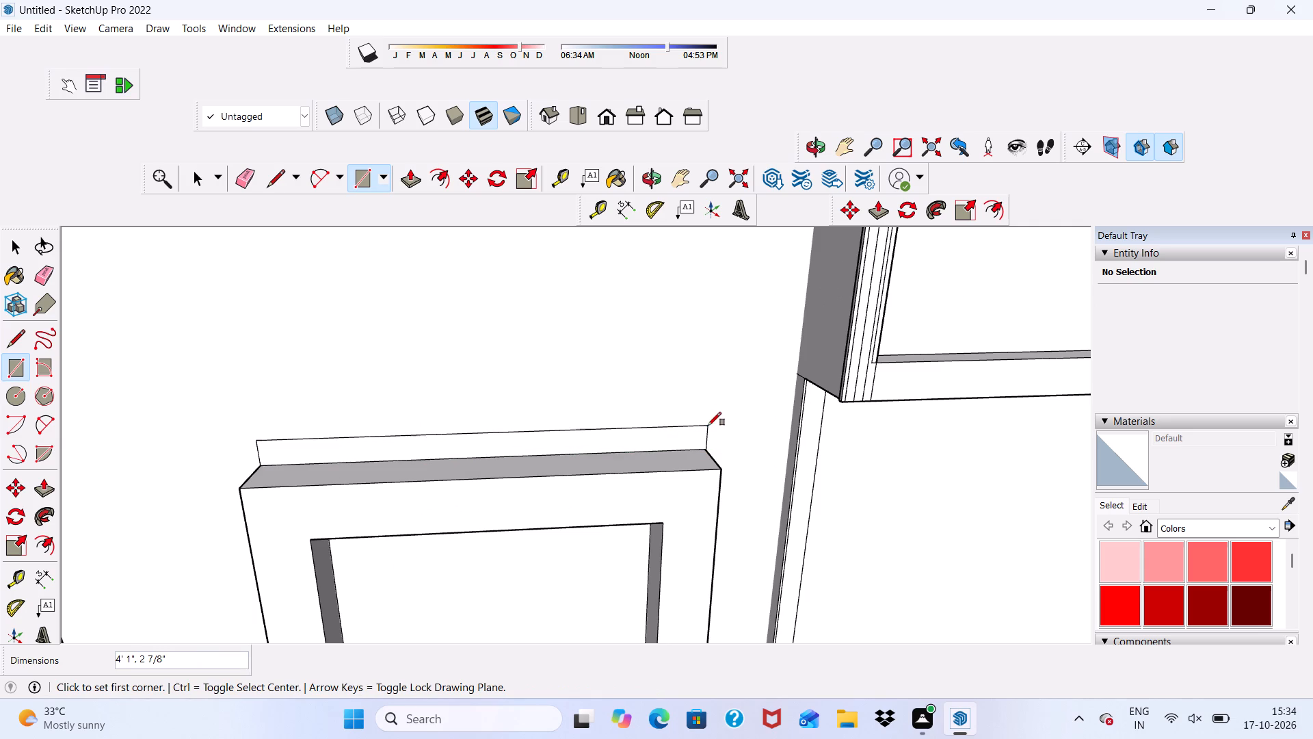
Push/Pull the strip above the new window outward by 9".
{"action": "left_click", "coordinate": [412, 173]}
{"action": "scroll", "coordinate": [422, 436], "scroll_direction": "up", "scroll_amount": 2}
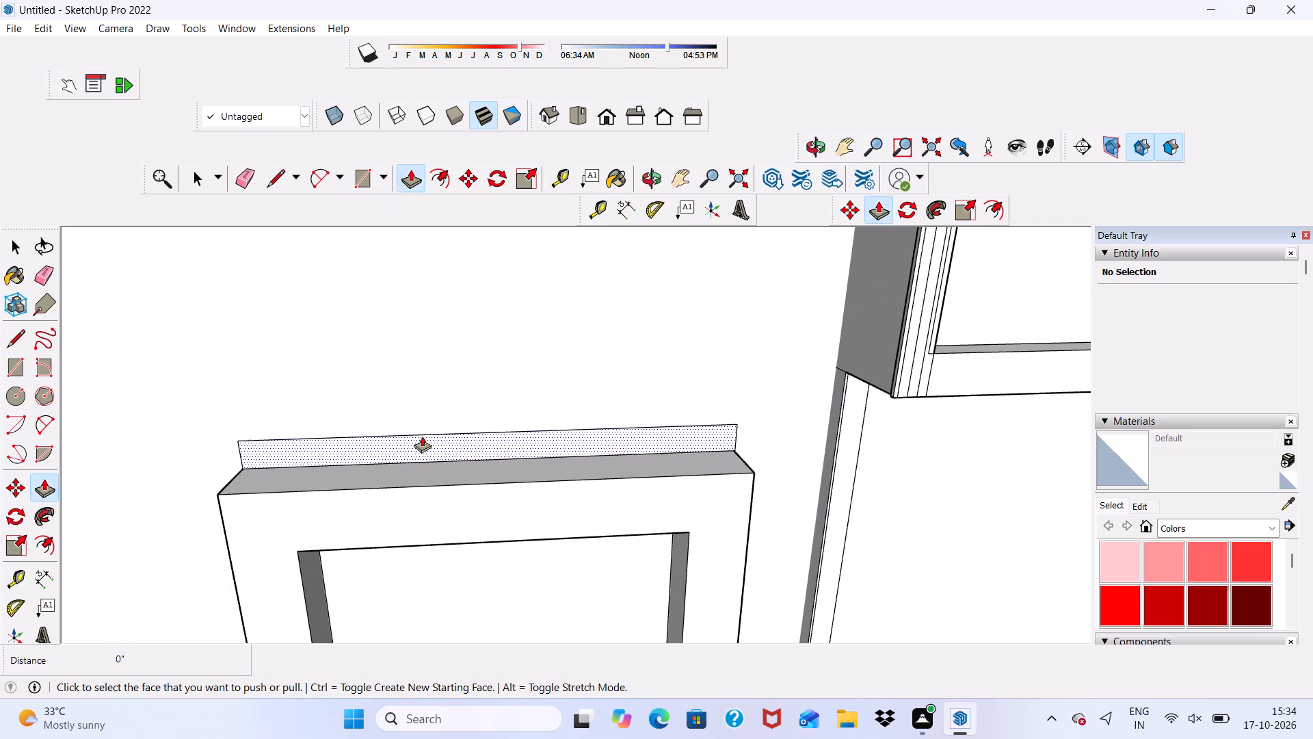
{"action": "left_click", "coordinate": [422, 440]}
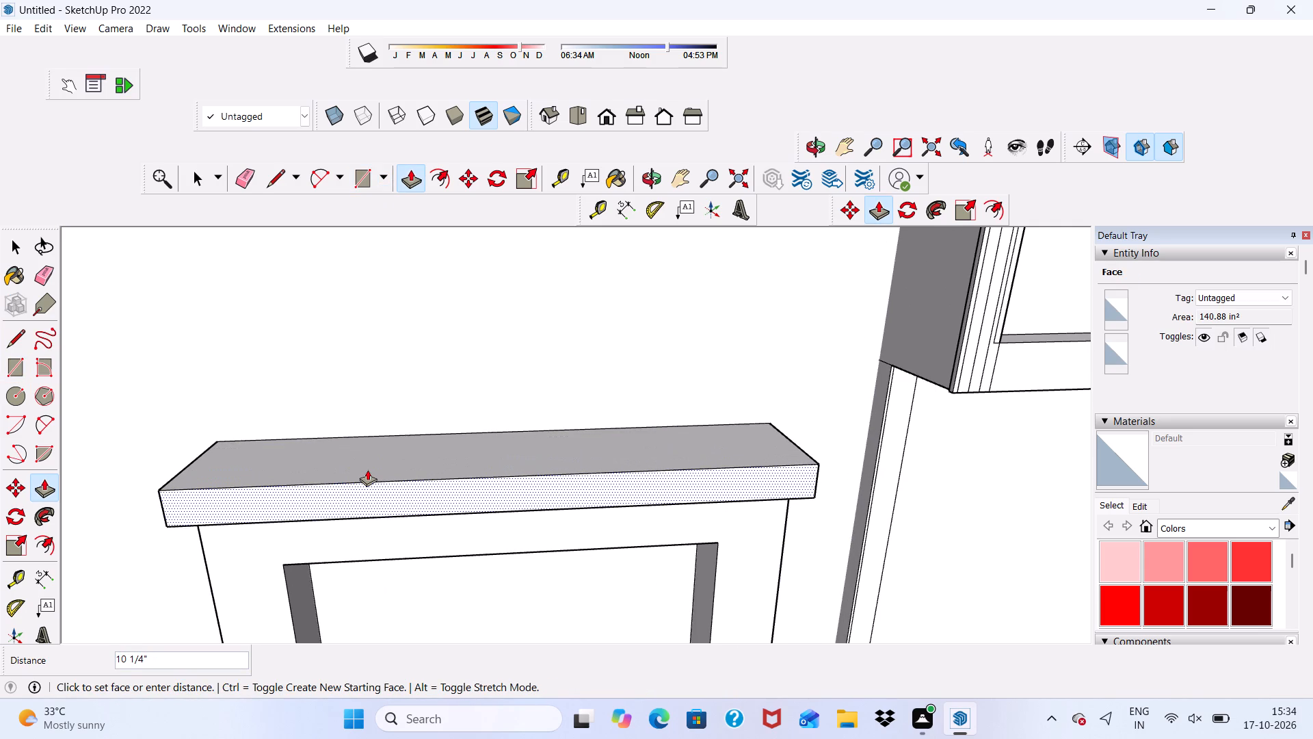
{"action": "type", "text": "9\""}
{"action": "key", "text": "Return"}
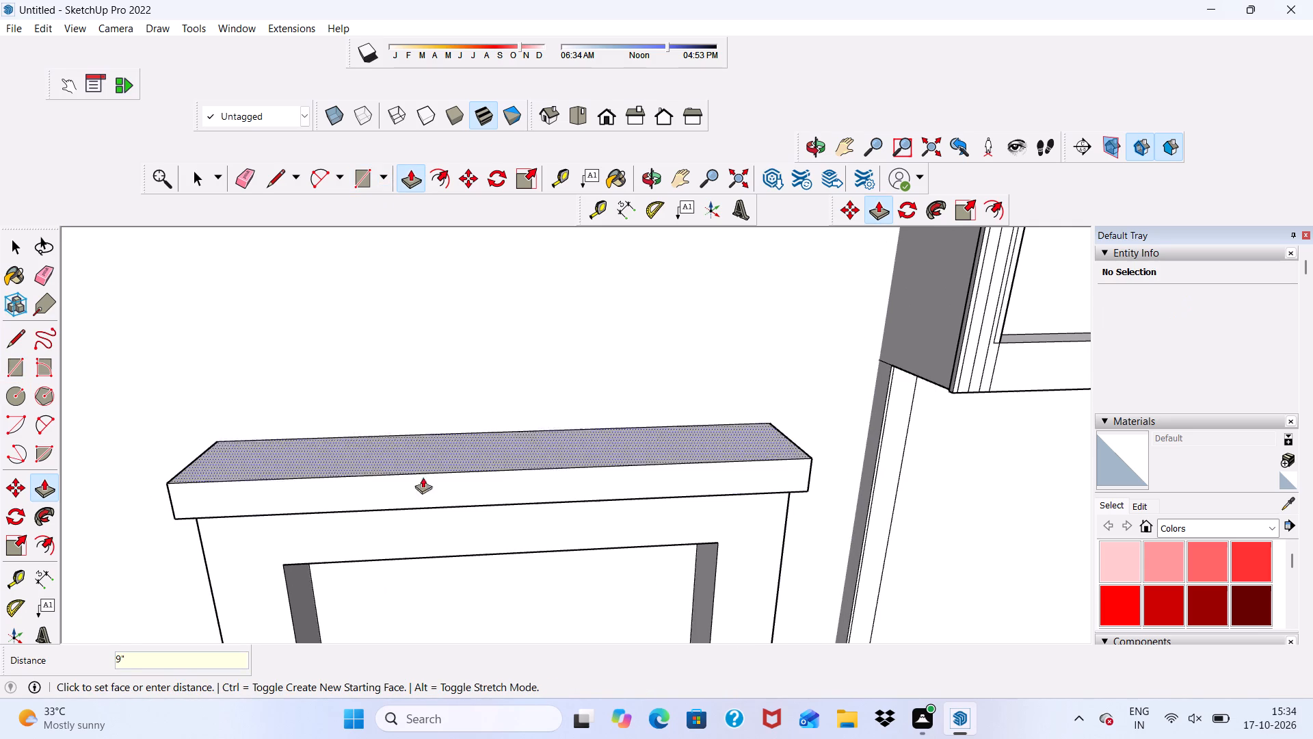
Push/Pull the end face of the top strip about 5 3/4" sideways beyond the window frame, away from the balcony.
{"action": "scroll", "coordinate": [381, 417], "scroll_direction": "down", "scroll_amount": 8}
{"action": "middle_click_drag", "start_coordinate": [358, 423], "coordinate": [662, 397]}
{"action": "scroll", "coordinate": [505, 499], "scroll_direction": "up", "scroll_amount": 3}
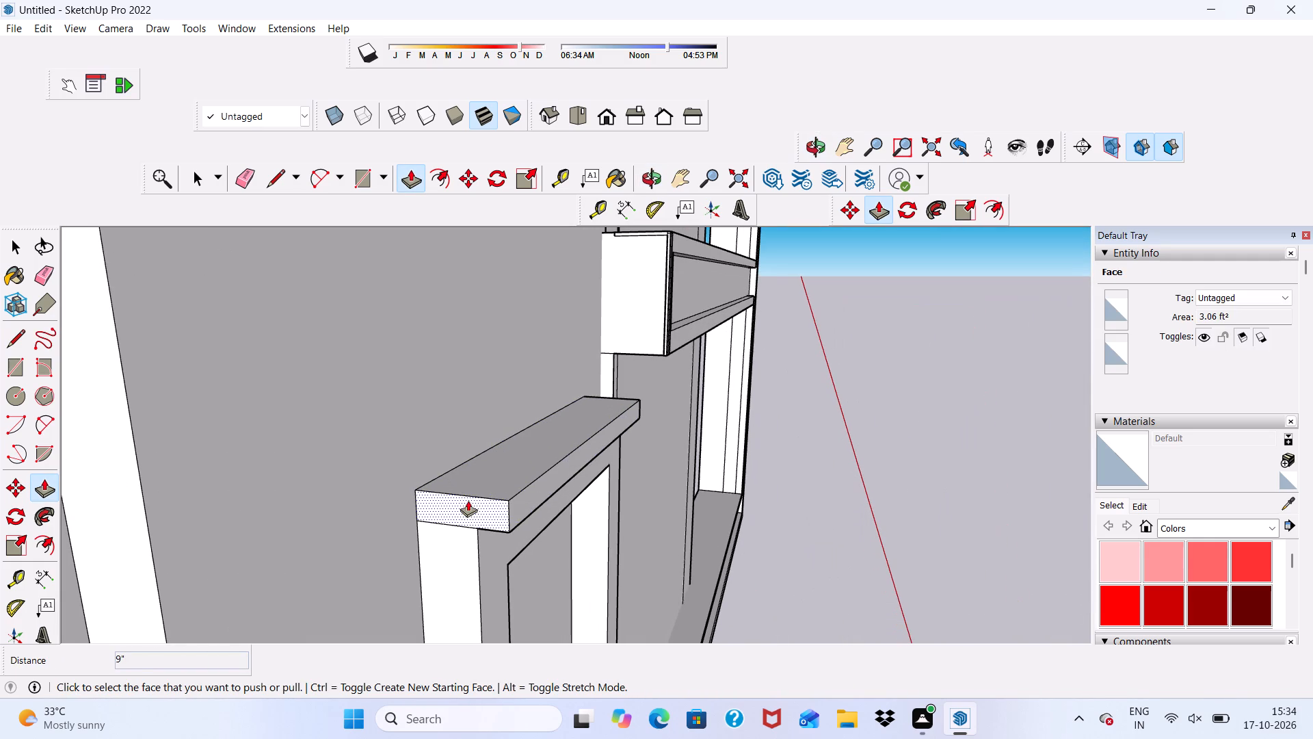
{"action": "left_click", "coordinate": [469, 500]}
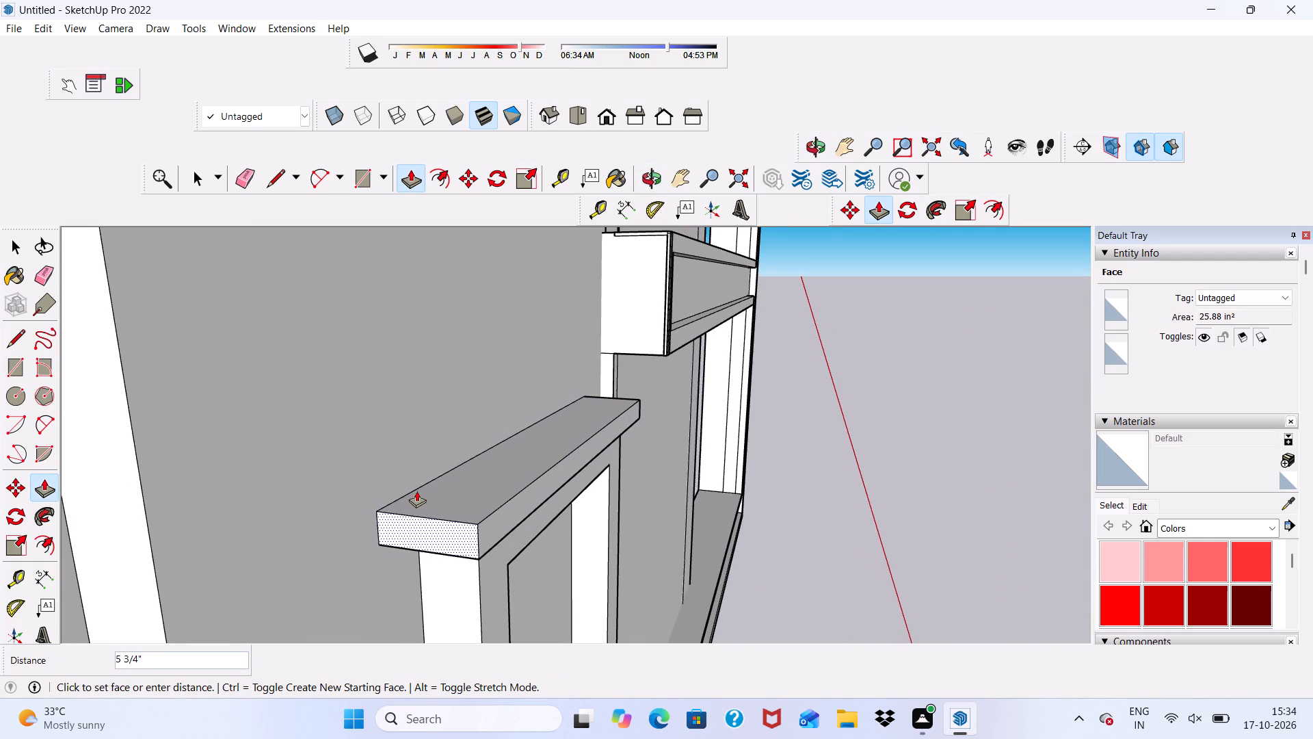
{"action": "left_click", "coordinate": [416, 491]}
Erase the leftover edge on the underside of the top strip's extended end.
{"action": "scroll", "coordinate": [411, 498], "scroll_direction": "down", "scroll_amount": 4}
{"action": "middle_click_drag", "start_coordinate": [425, 521], "coordinate": [316, 297]}
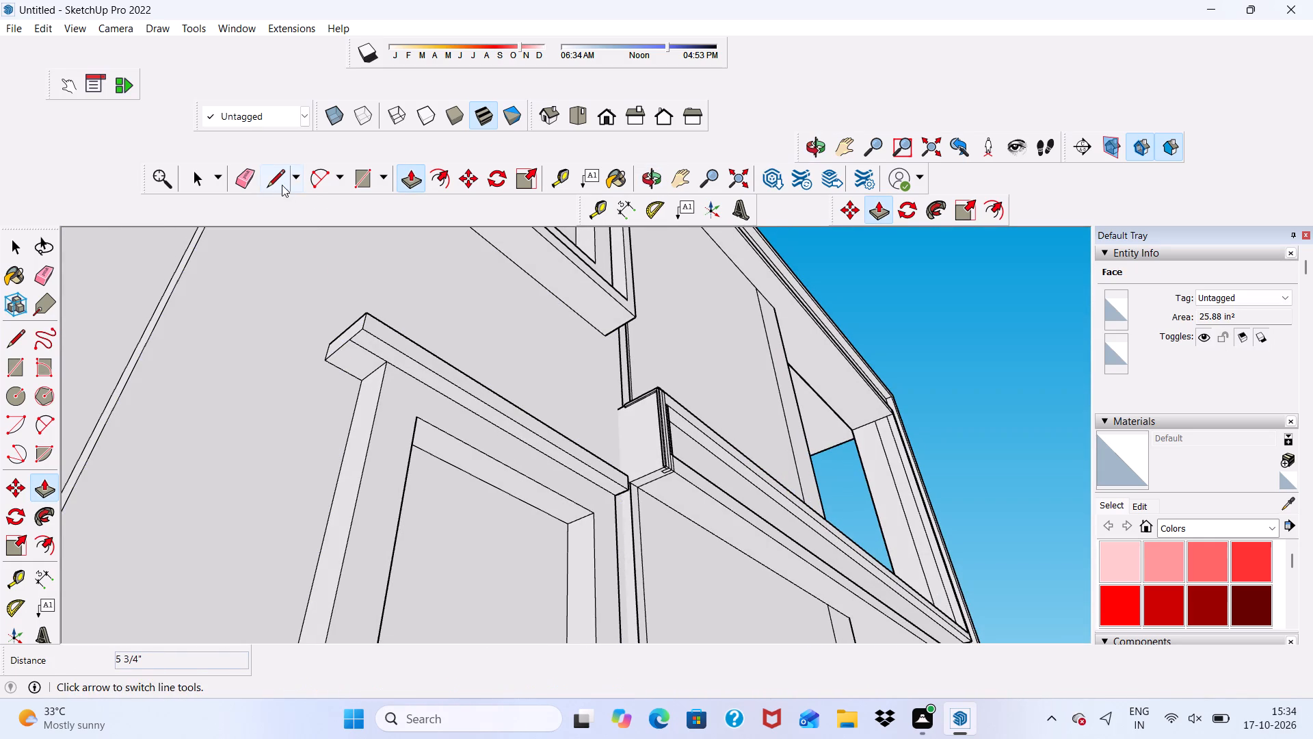
{"action": "left_click", "coordinate": [246, 171]}
{"action": "scroll", "coordinate": [315, 317], "scroll_direction": "up", "scroll_amount": 1}
{"action": "left_click_drag", "start_coordinate": [372, 351], "coordinate": [368, 361]}
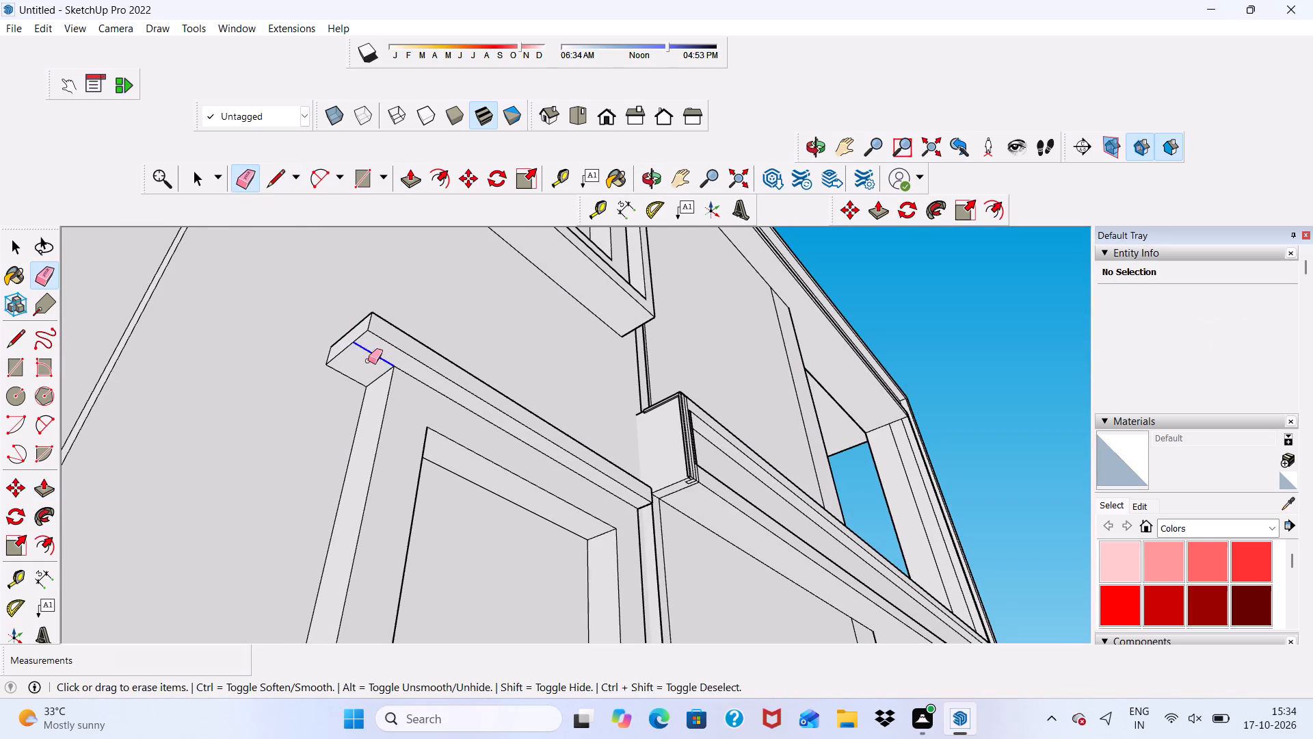
{"action": "left_click_drag", "start_coordinate": [368, 361], "coordinate": [367, 363]}
Draw a 9" line across the top strip's underside, in line with the window frame's outer side, splitting off the overhanging end.
{"action": "left_click", "coordinate": [410, 174]}
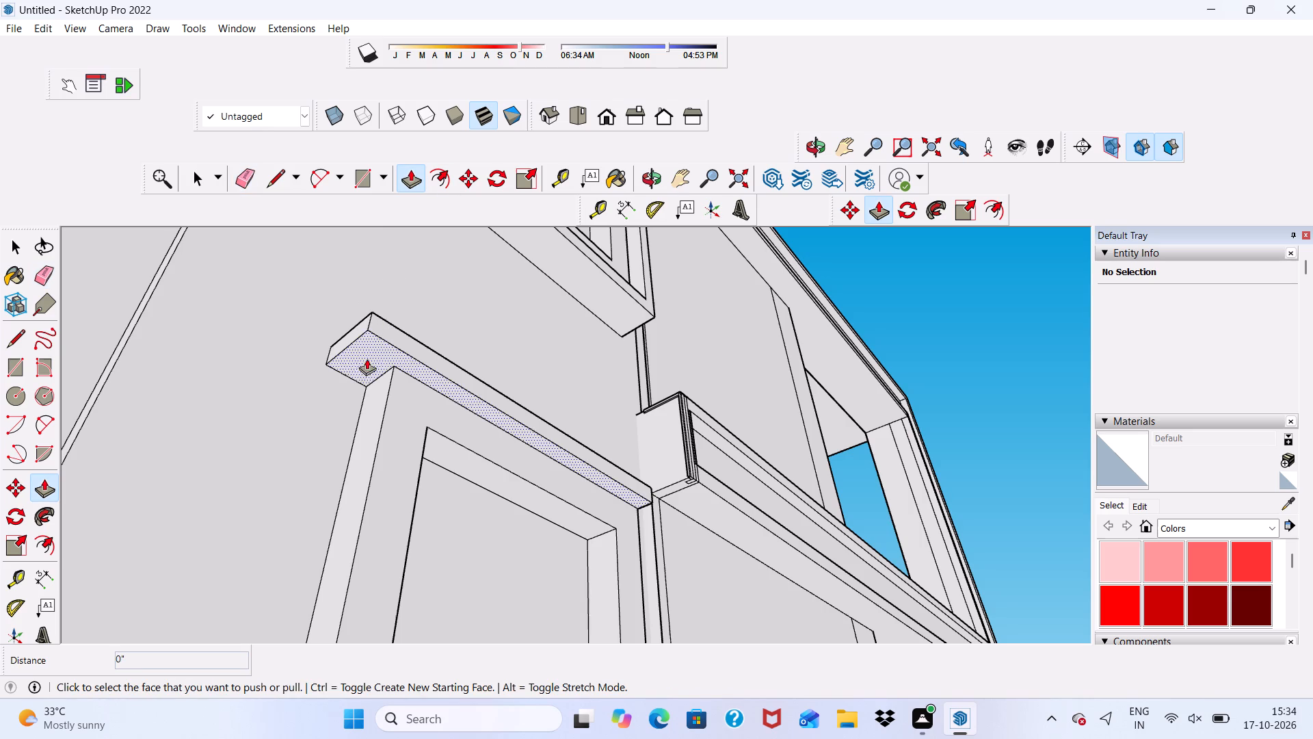
{"action": "left_click", "coordinate": [264, 170]}
{"action": "scroll", "coordinate": [362, 398], "scroll_direction": "up", "scroll_amount": 2}
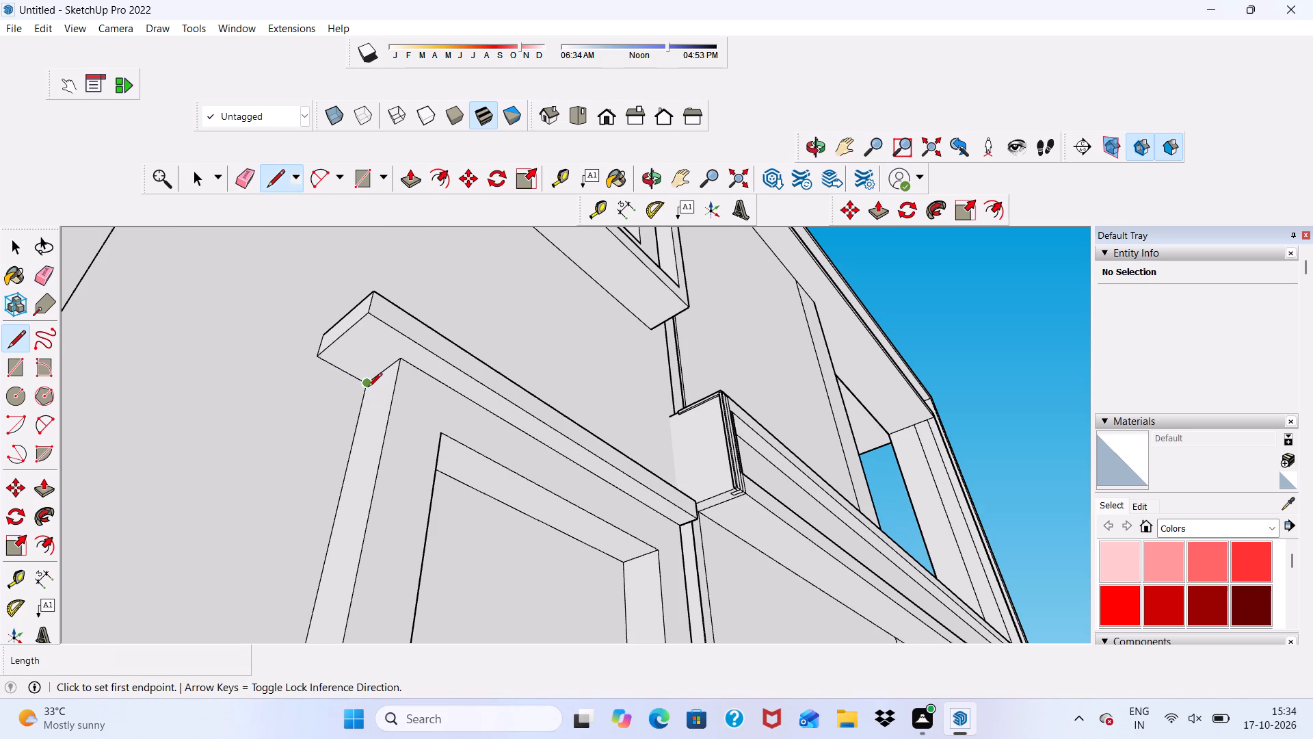
{"action": "left_click", "coordinate": [368, 388]}
{"action": "scroll", "coordinate": [401, 342], "scroll_direction": "up", "scroll_amount": 2}
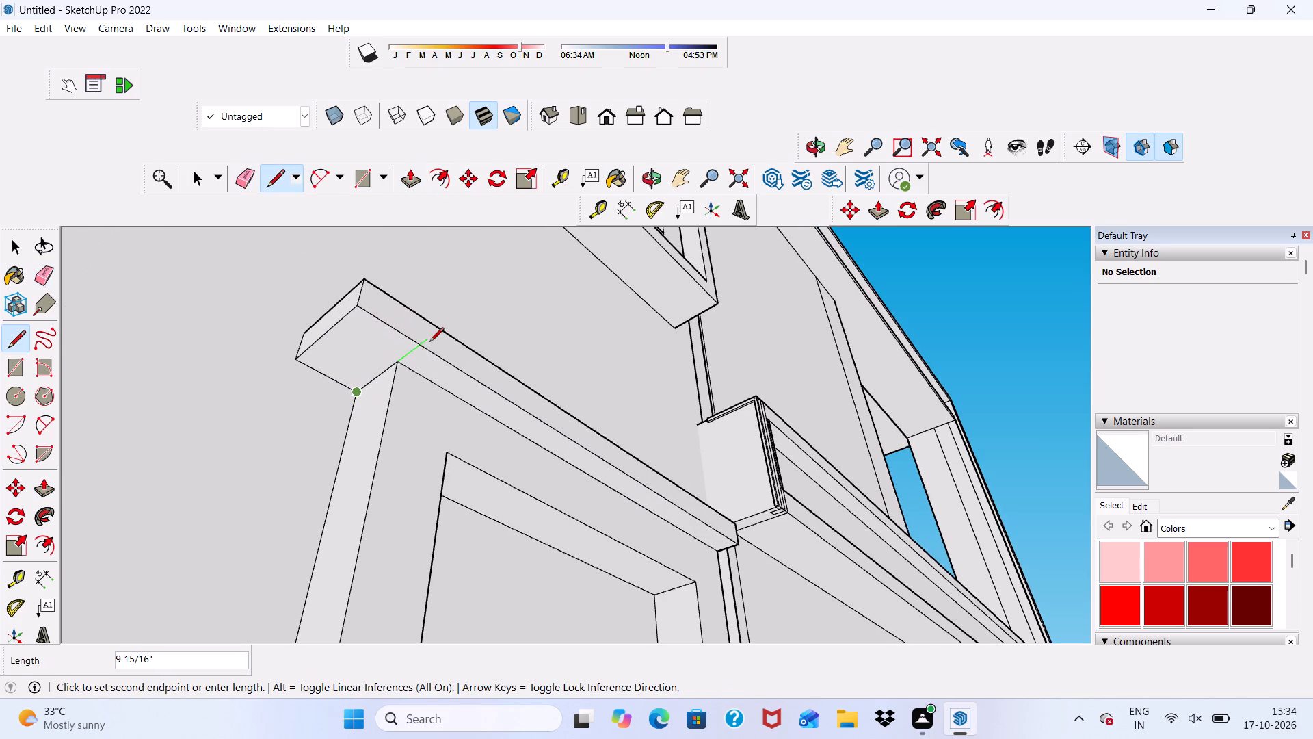
{"action": "left_click", "coordinate": [420, 343]}
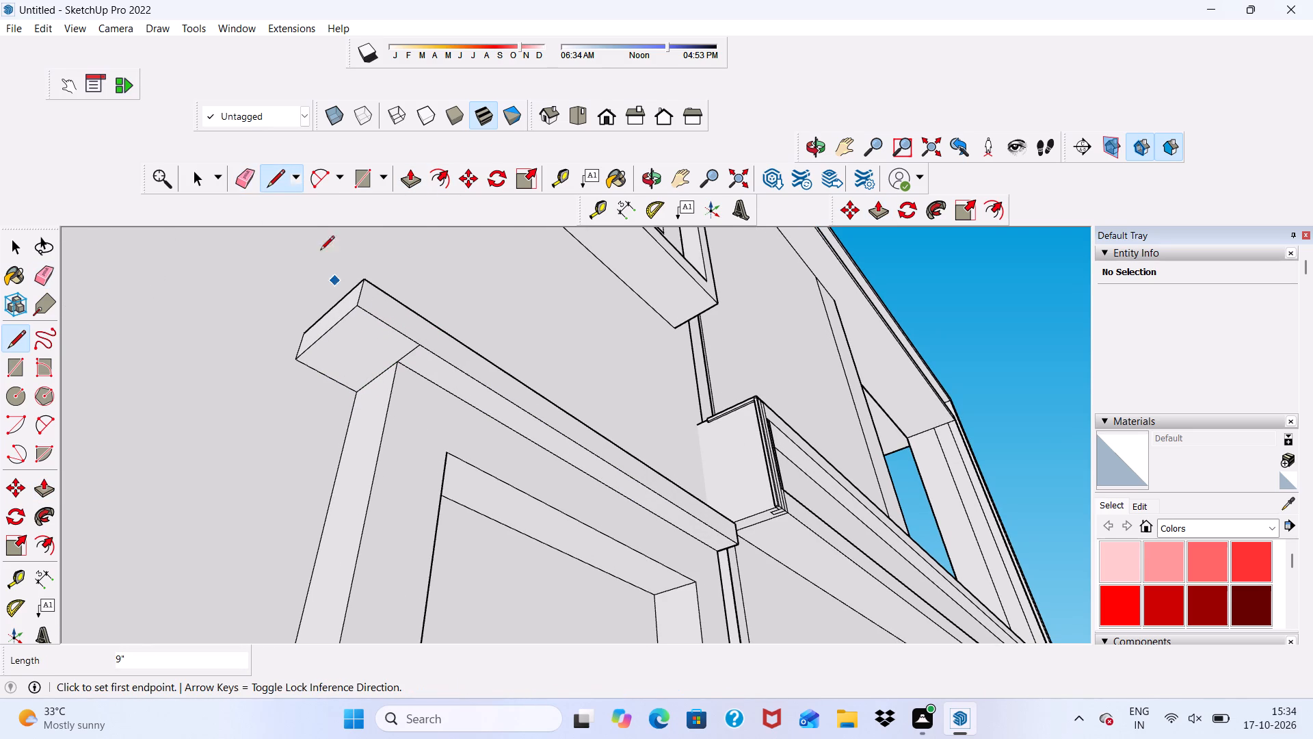
Push/Pull the underside of the top strip's overhanging end down 6' 4 7/8", forming a side strip extending below the window frame.
{"action": "left_click", "coordinate": [411, 181]}
{"action": "left_click", "coordinate": [371, 344]}
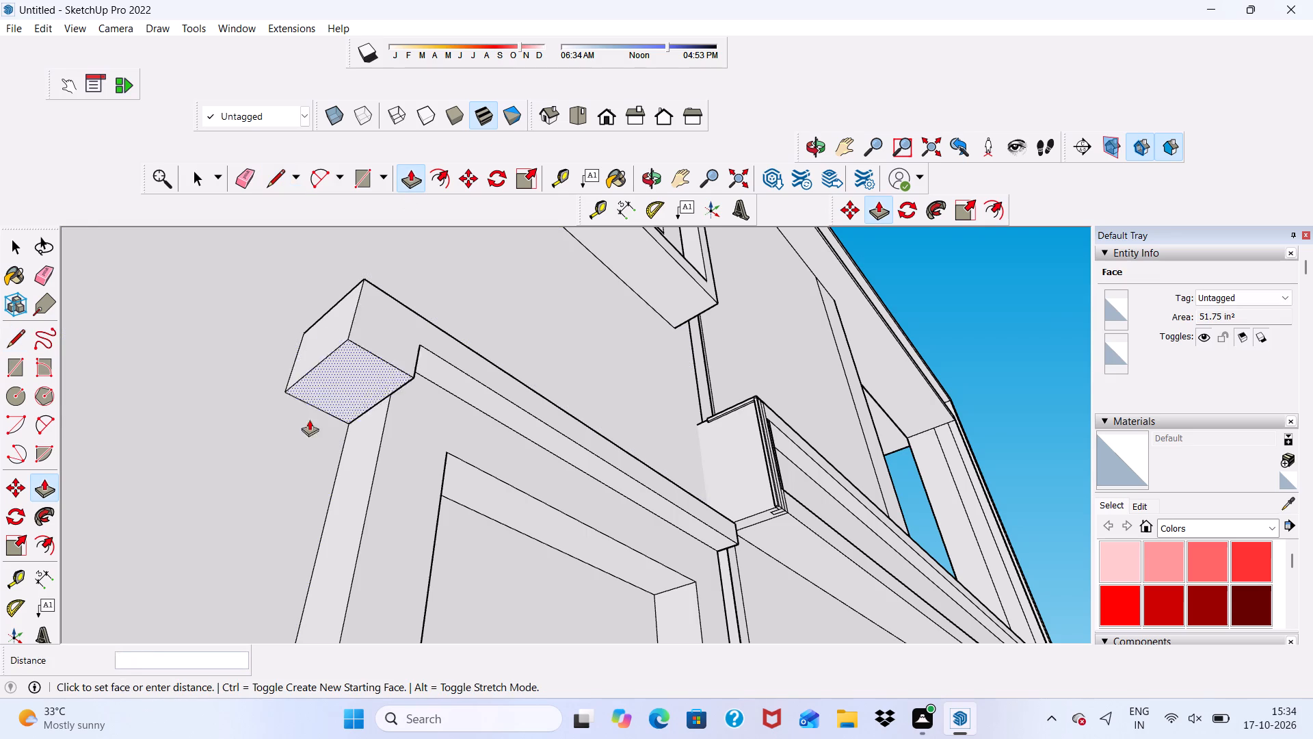
{"action": "scroll", "coordinate": [306, 428], "scroll_direction": "down", "scroll_amount": 12}
{"action": "scroll", "coordinate": [217, 396], "scroll_direction": "down", "scroll_amount": 17}
{"action": "scroll", "coordinate": [210, 493], "scroll_direction": "up", "scroll_amount": 4}
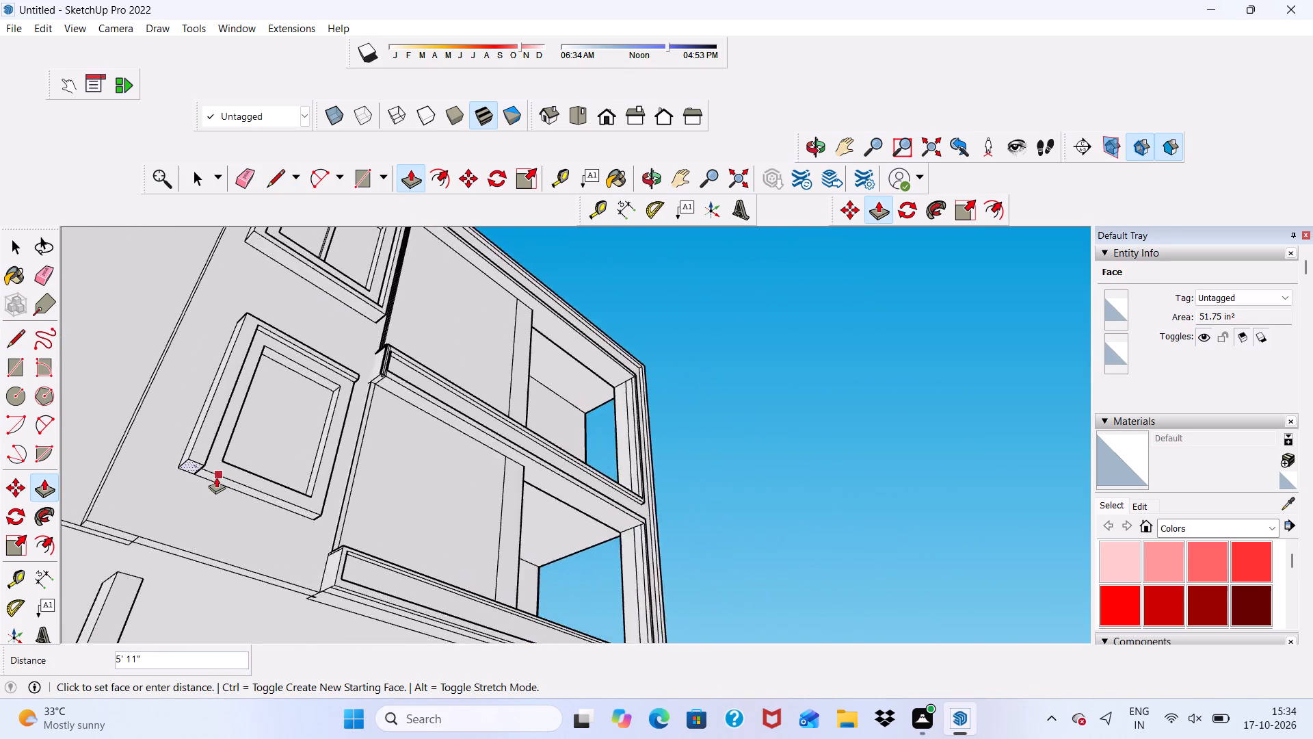
{"action": "scroll", "coordinate": [216, 477], "scroll_direction": "up", "scroll_amount": 11}
{"action": "scroll", "coordinate": [170, 517], "scroll_direction": "down", "scroll_amount": 2}
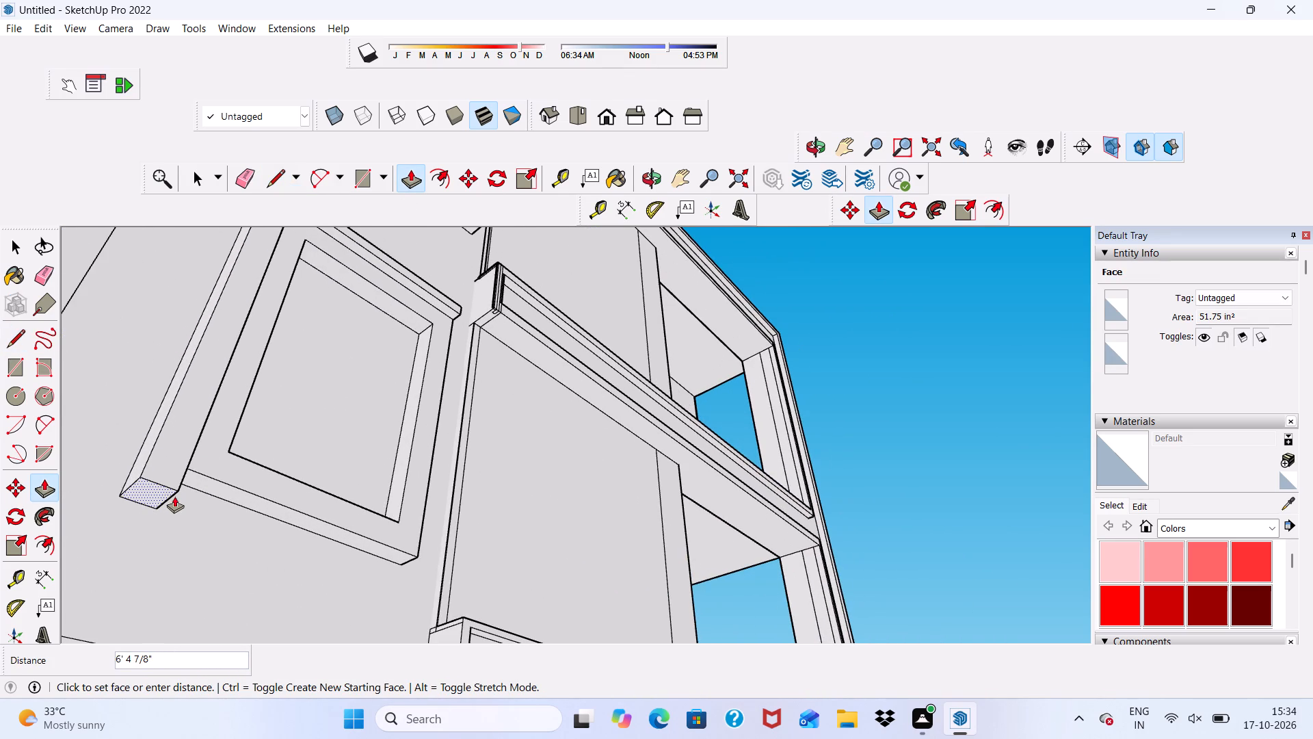
{"action": "left_click", "coordinate": [174, 496]}
Erase the leftover edge on the inner face of the side strip's lower end.
{"action": "scroll", "coordinate": [189, 495], "scroll_direction": "down", "scroll_amount": 1}
{"action": "middle_click_drag", "start_coordinate": [189, 495], "coordinate": [0, 549]}
{"action": "scroll", "coordinate": [228, 595], "scroll_direction": "up", "scroll_amount": 6}
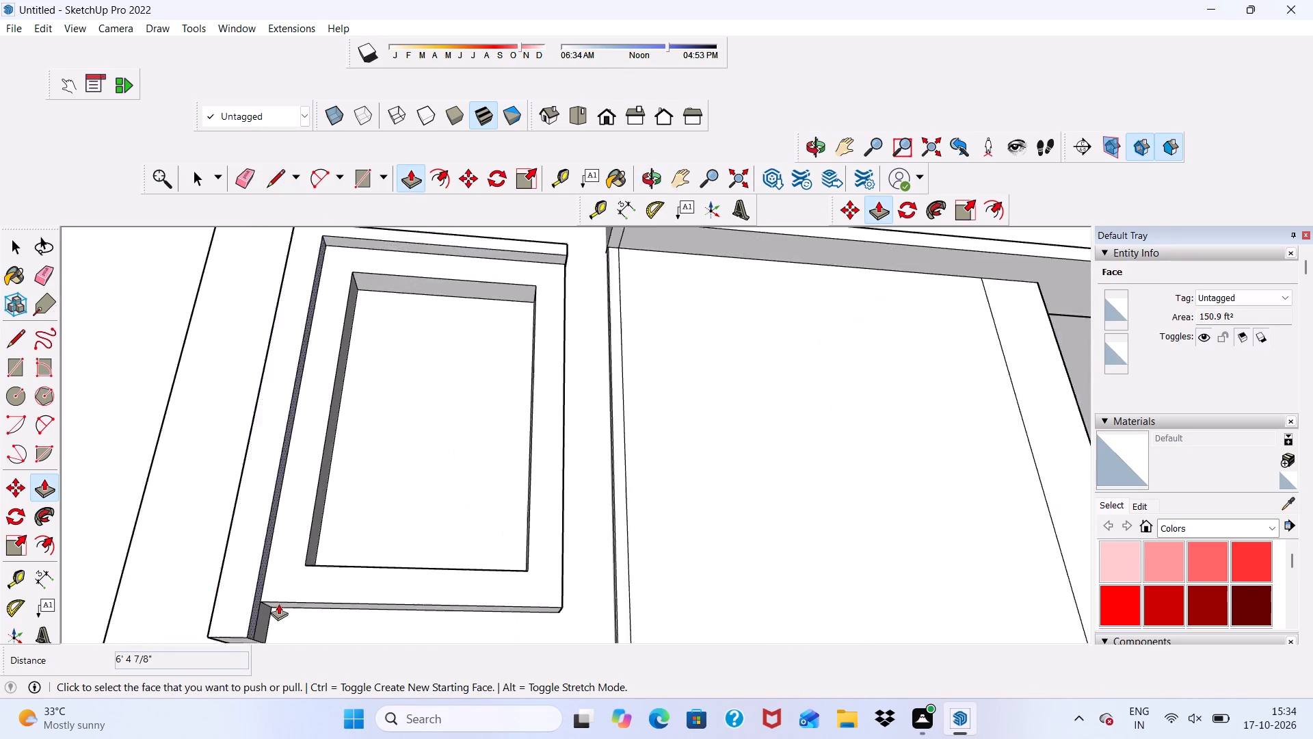
{"action": "scroll", "coordinate": [278, 604], "scroll_direction": "up", "scroll_amount": 8}
{"action": "left_click", "coordinate": [241, 173]}
{"action": "scroll", "coordinate": [295, 299], "scroll_direction": "down", "scroll_amount": 6}
{"action": "scroll", "coordinate": [395, 641], "scroll_direction": "up", "scroll_amount": 7}
{"action": "left_click", "coordinate": [198, 406]}
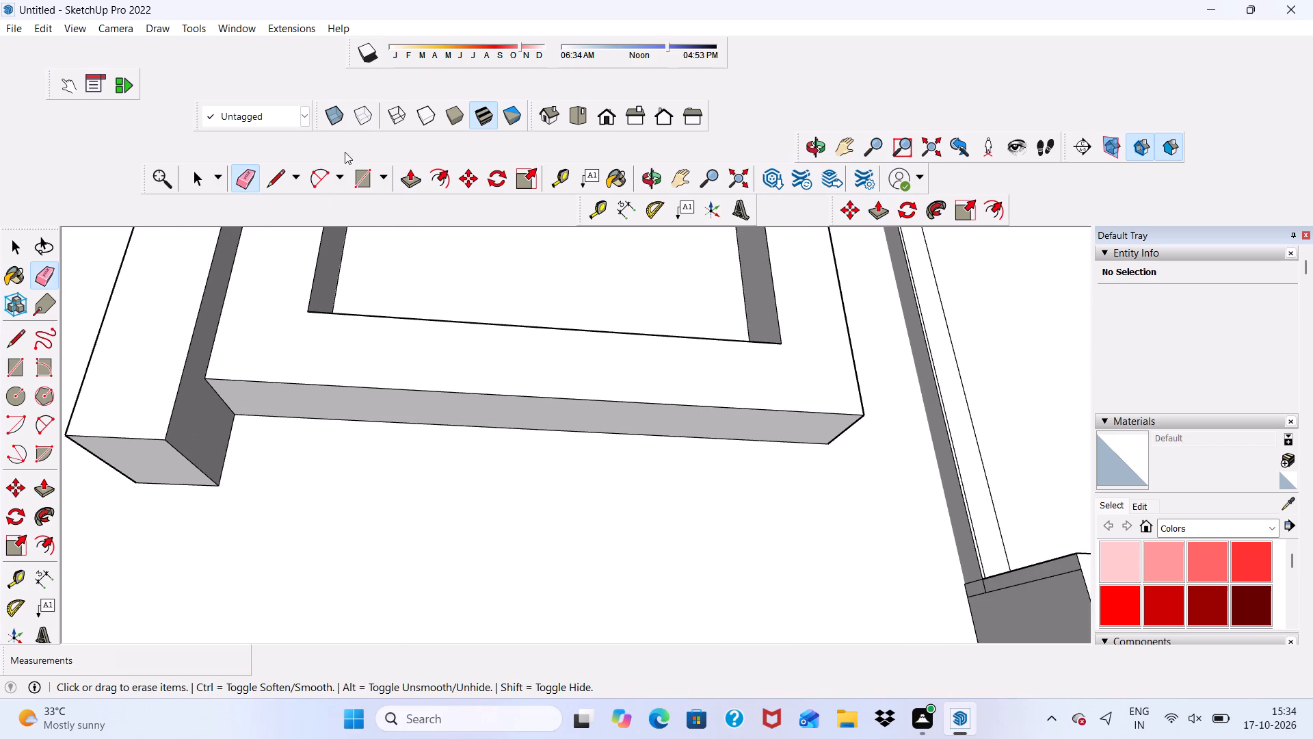
Draw a 3" line across the side strip's inner face from the window frame's lower corner, splitting off the lower end.
{"action": "left_click", "coordinate": [403, 172]}
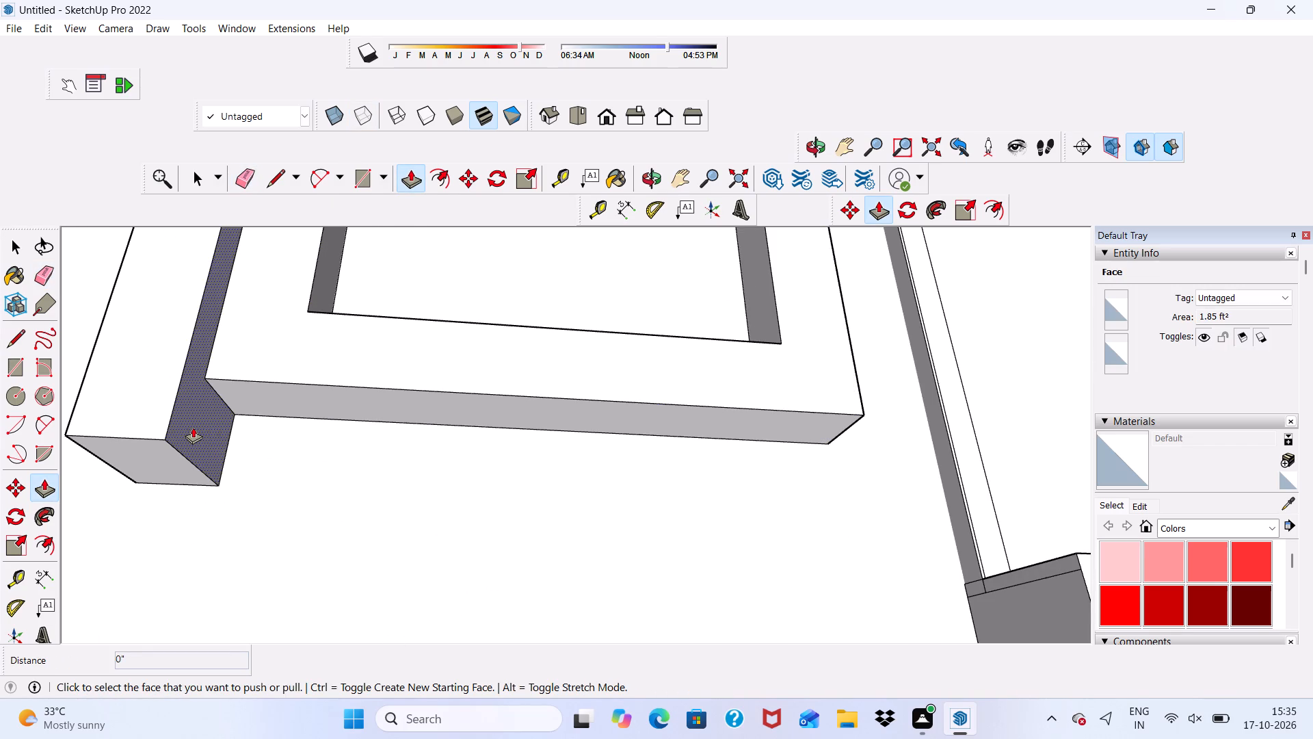
{"action": "left_click", "coordinate": [276, 170]}
{"action": "scroll", "coordinate": [254, 413], "scroll_direction": "up", "scroll_amount": 4}
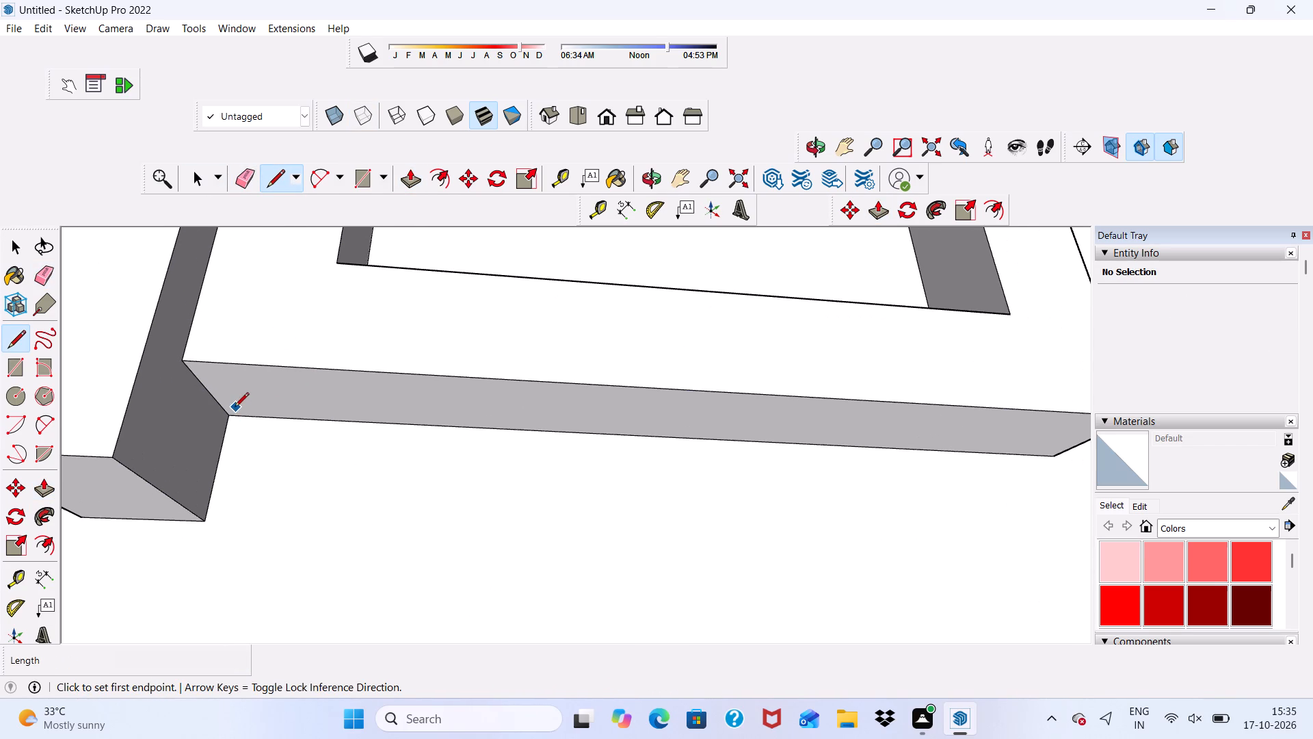
{"action": "left_click", "coordinate": [190, 362]}
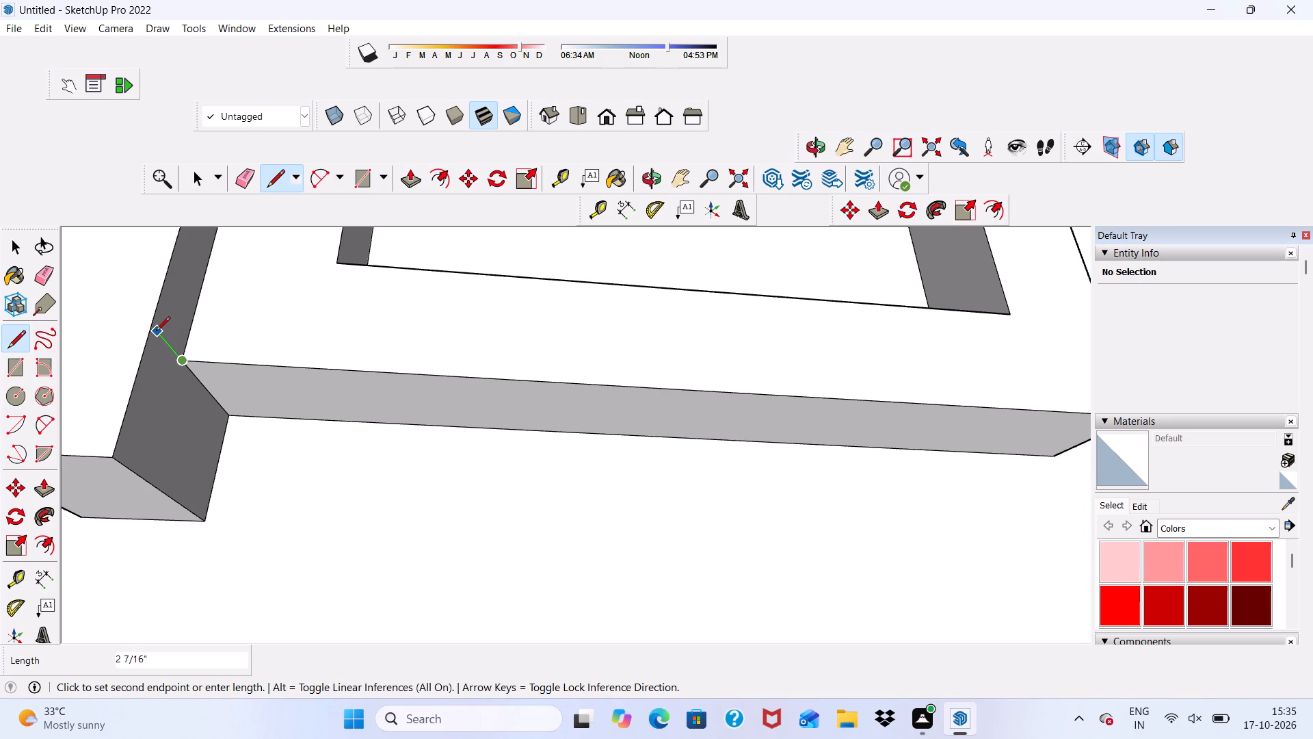
{"action": "left_click", "coordinate": [153, 330]}
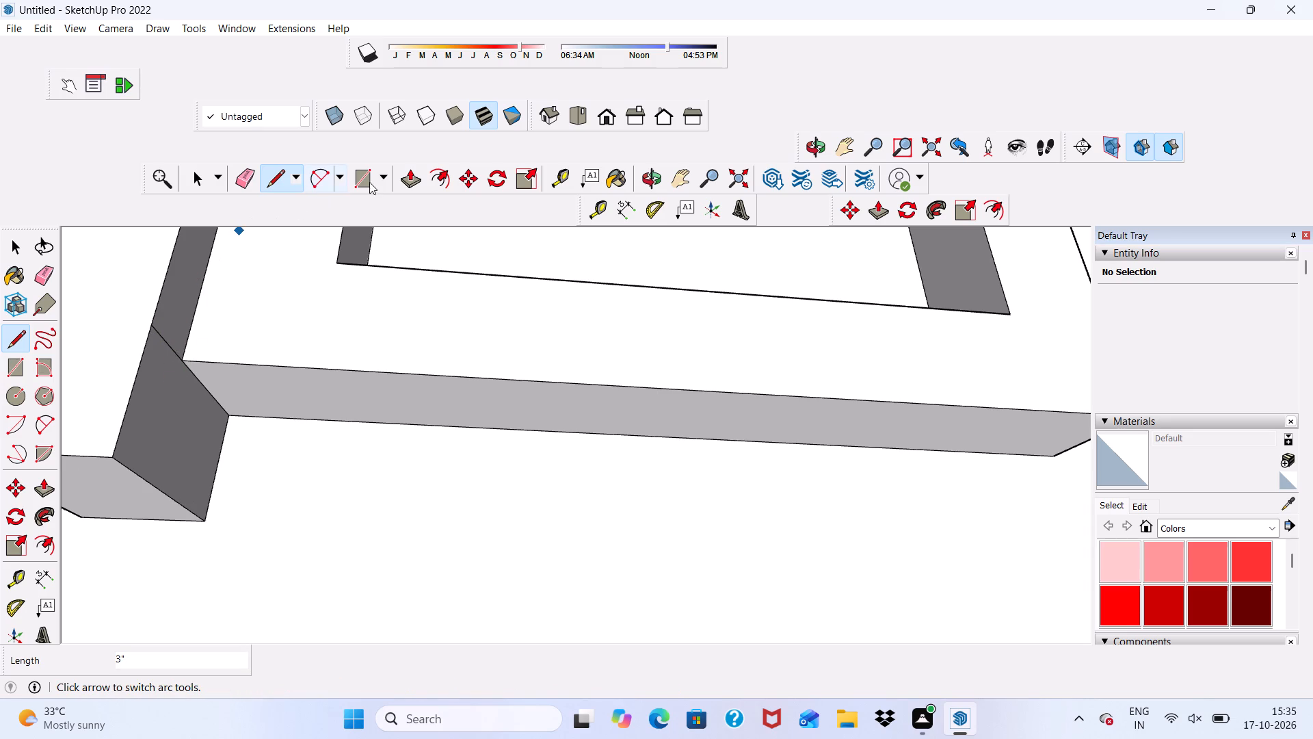
Push/Pull the split-off lower end face 4' 7 1/2" sideways under the window, forming a bottom strip extending past the frame.
{"action": "left_click", "coordinate": [408, 177]}
{"action": "left_click", "coordinate": [198, 424]}
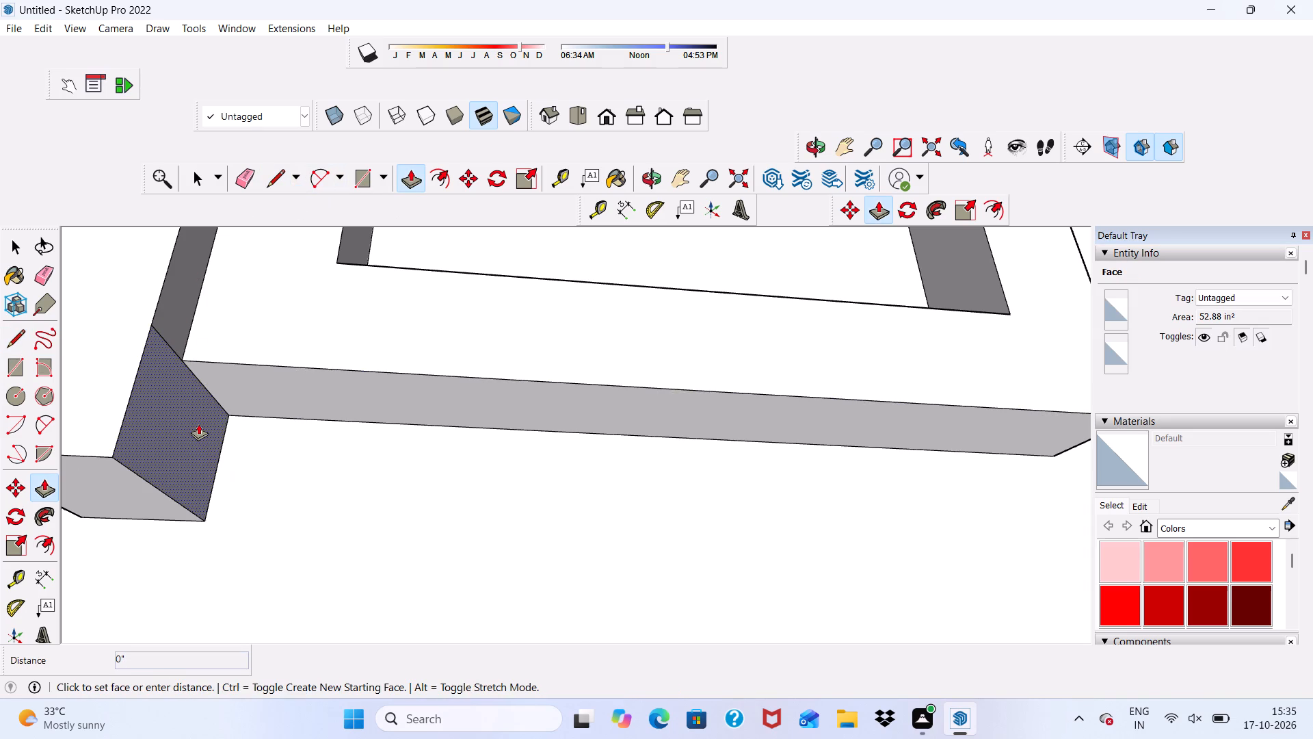
{"action": "scroll", "coordinate": [331, 502], "scroll_direction": "down", "scroll_amount": 5}
{"action": "scroll", "coordinate": [409, 528], "scroll_direction": "down", "scroll_amount": 11}
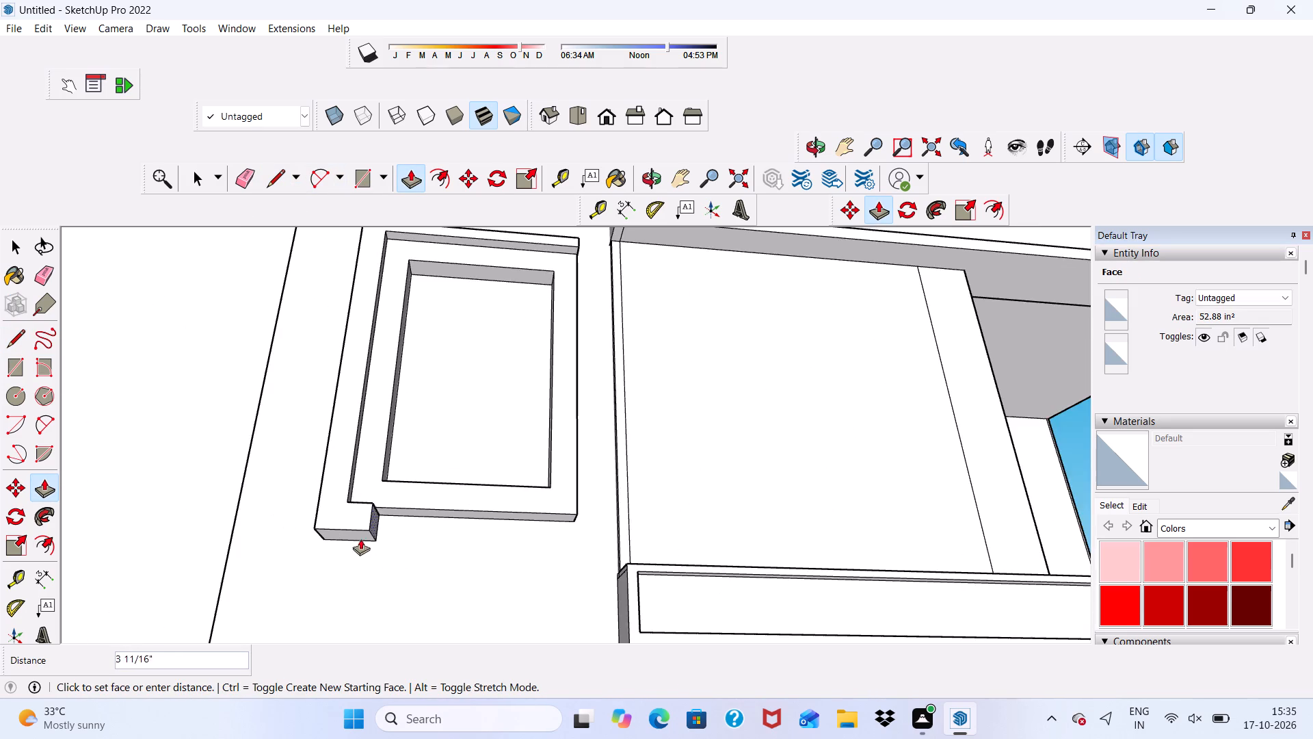
{"action": "scroll", "coordinate": [360, 539], "scroll_direction": "down", "scroll_amount": 15}
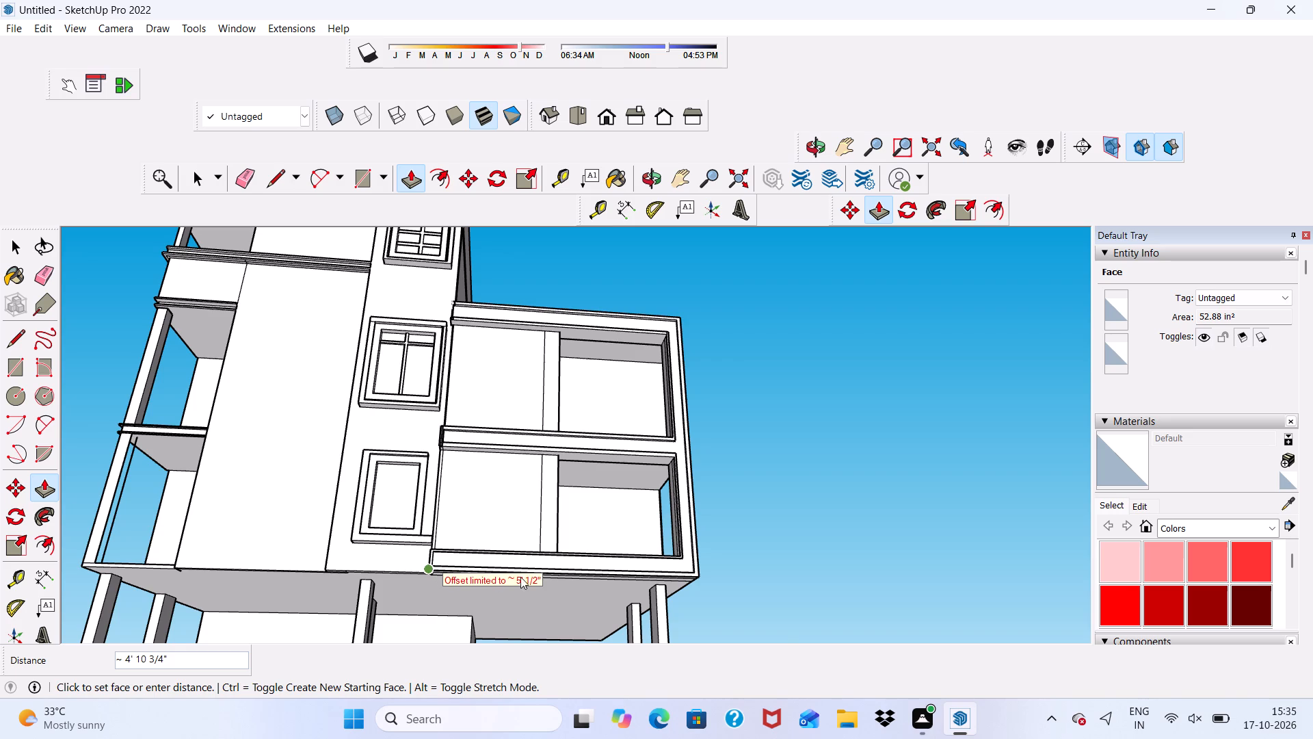
{"action": "scroll", "coordinate": [515, 519], "scroll_direction": "up", "scroll_amount": 5}
{"action": "scroll", "coordinate": [389, 518], "scroll_direction": "up", "scroll_amount": 5}
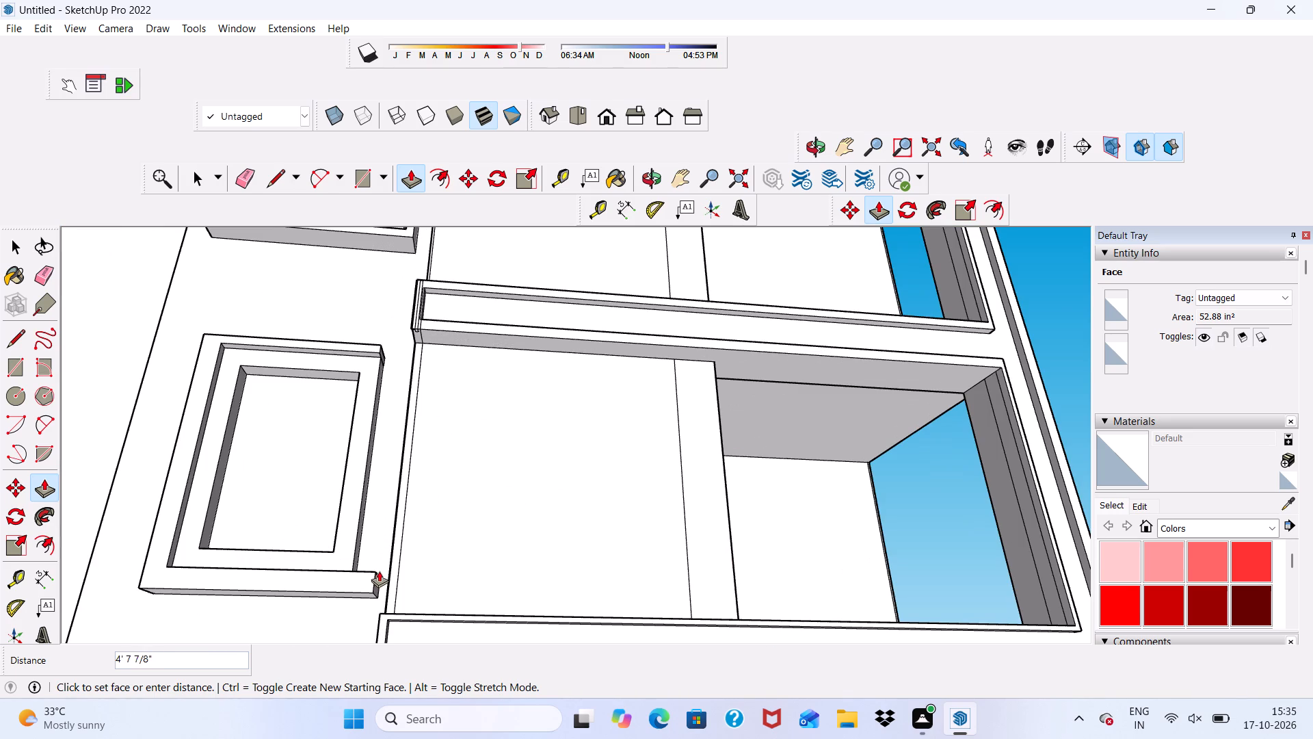
{"action": "left_click", "coordinate": [377, 571]}
Erase the leftover edge on the upper face of the bottom strip's balcony-side end.
{"action": "middle_click_drag", "start_coordinate": [379, 570], "coordinate": [290, 676]}
{"action": "scroll", "coordinate": [375, 606], "scroll_direction": "up", "scroll_amount": 8}
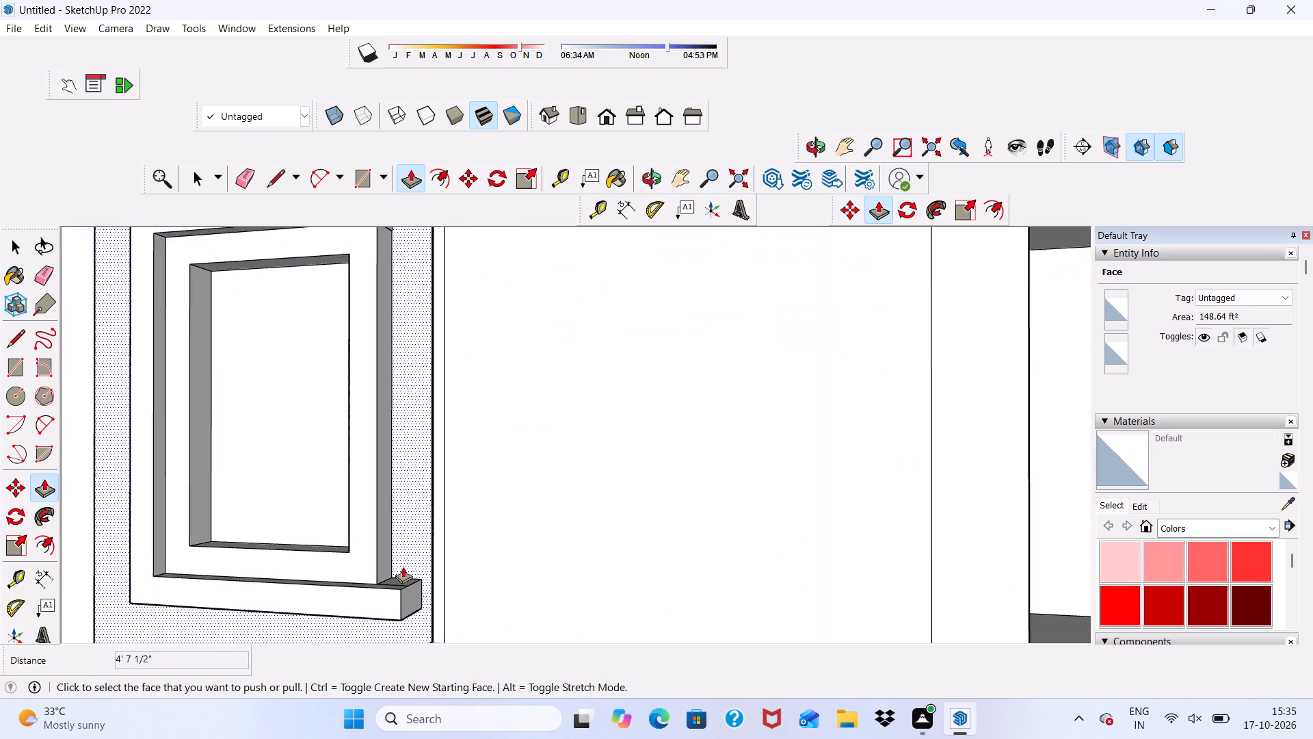
{"action": "scroll", "coordinate": [403, 567], "scroll_direction": "up", "scroll_amount": 2}
{"action": "left_click", "coordinate": [239, 174]}
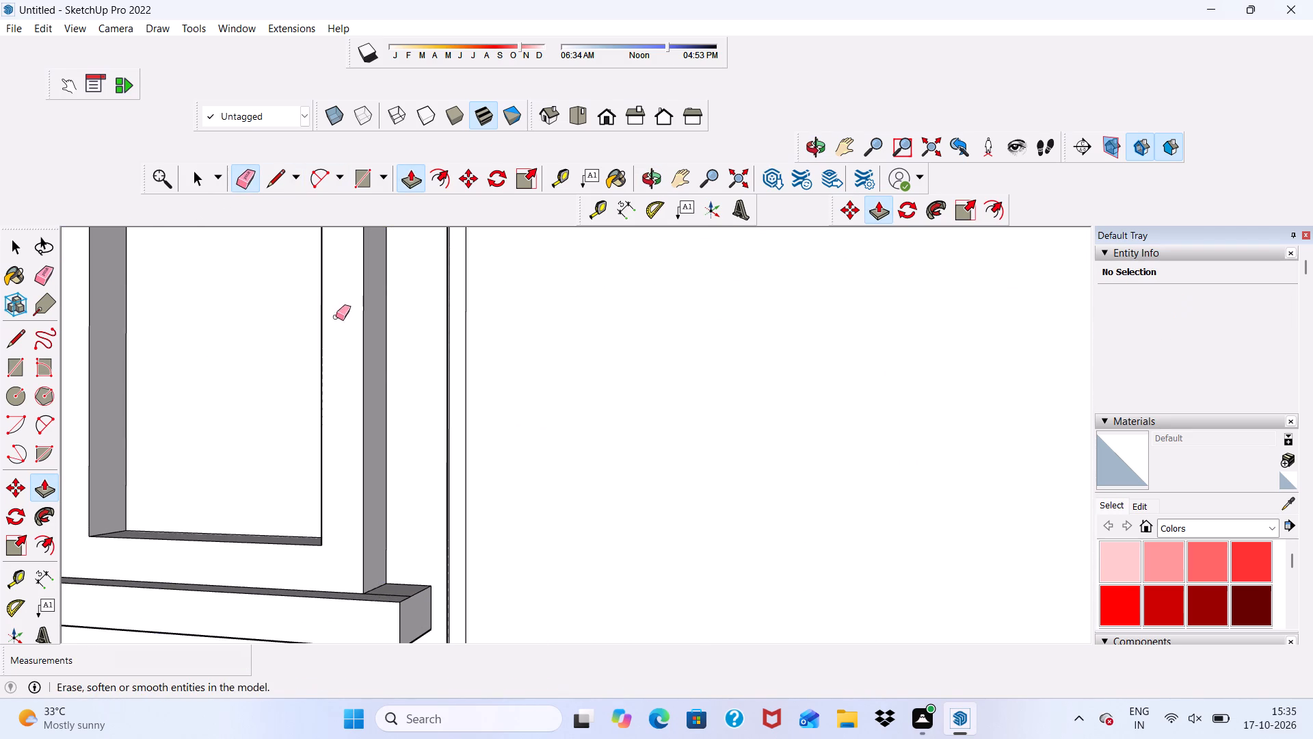
{"action": "scroll", "coordinate": [436, 484], "scroll_direction": "up", "scroll_amount": 4}
{"action": "scroll", "coordinate": [429, 545], "scroll_direction": "down", "scroll_amount": 3}
{"action": "scroll", "coordinate": [393, 653], "scroll_direction": "up", "scroll_amount": 5}
{"action": "scroll", "coordinate": [388, 591], "scroll_direction": "down", "scroll_amount": 6}
{"action": "scroll", "coordinate": [395, 597], "scroll_direction": "up", "scroll_amount": 1}
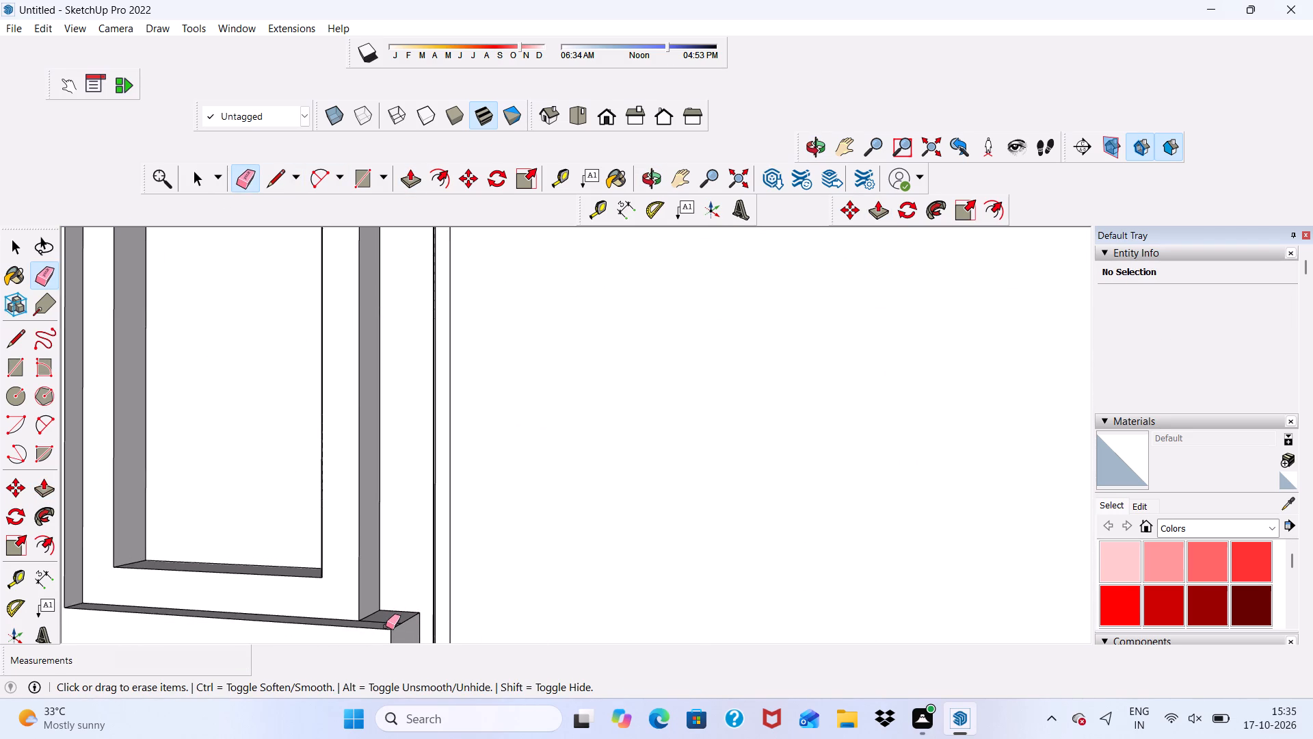
{"action": "scroll", "coordinate": [386, 626], "scroll_direction": "up", "scroll_amount": 2}
{"action": "left_click", "coordinate": [382, 623]}
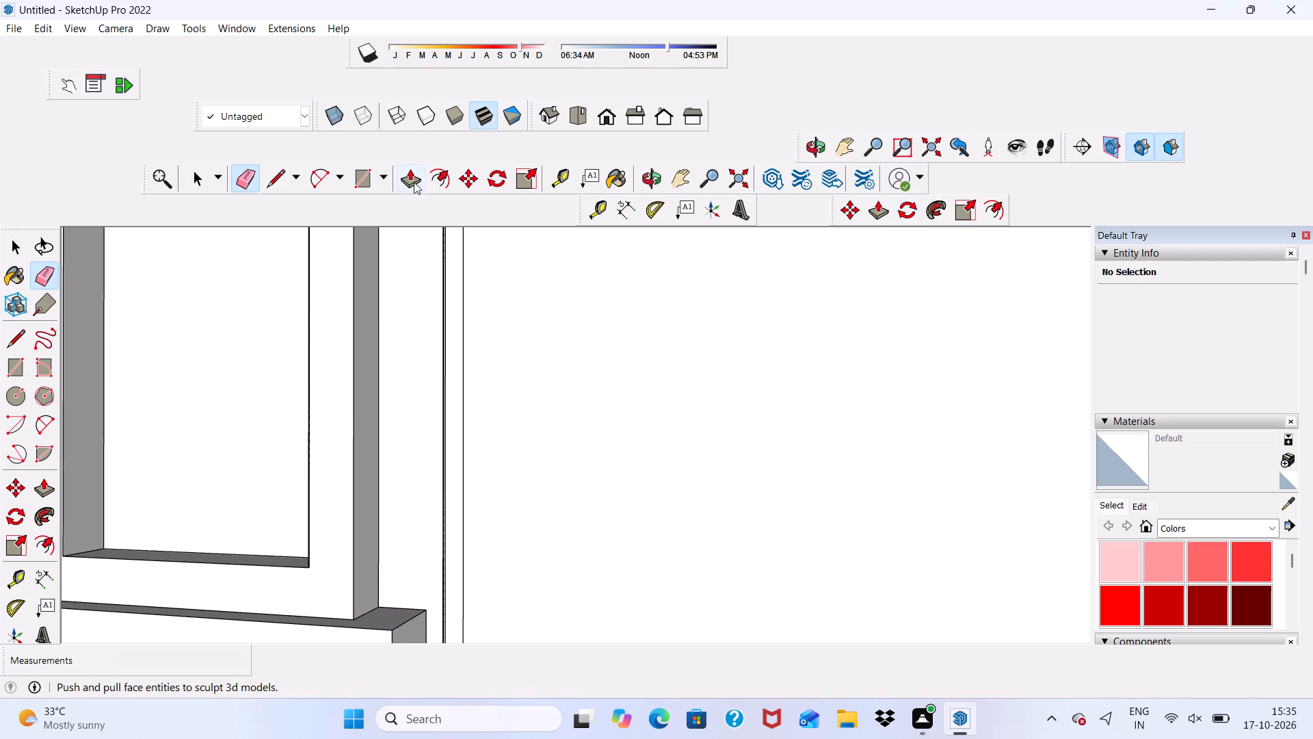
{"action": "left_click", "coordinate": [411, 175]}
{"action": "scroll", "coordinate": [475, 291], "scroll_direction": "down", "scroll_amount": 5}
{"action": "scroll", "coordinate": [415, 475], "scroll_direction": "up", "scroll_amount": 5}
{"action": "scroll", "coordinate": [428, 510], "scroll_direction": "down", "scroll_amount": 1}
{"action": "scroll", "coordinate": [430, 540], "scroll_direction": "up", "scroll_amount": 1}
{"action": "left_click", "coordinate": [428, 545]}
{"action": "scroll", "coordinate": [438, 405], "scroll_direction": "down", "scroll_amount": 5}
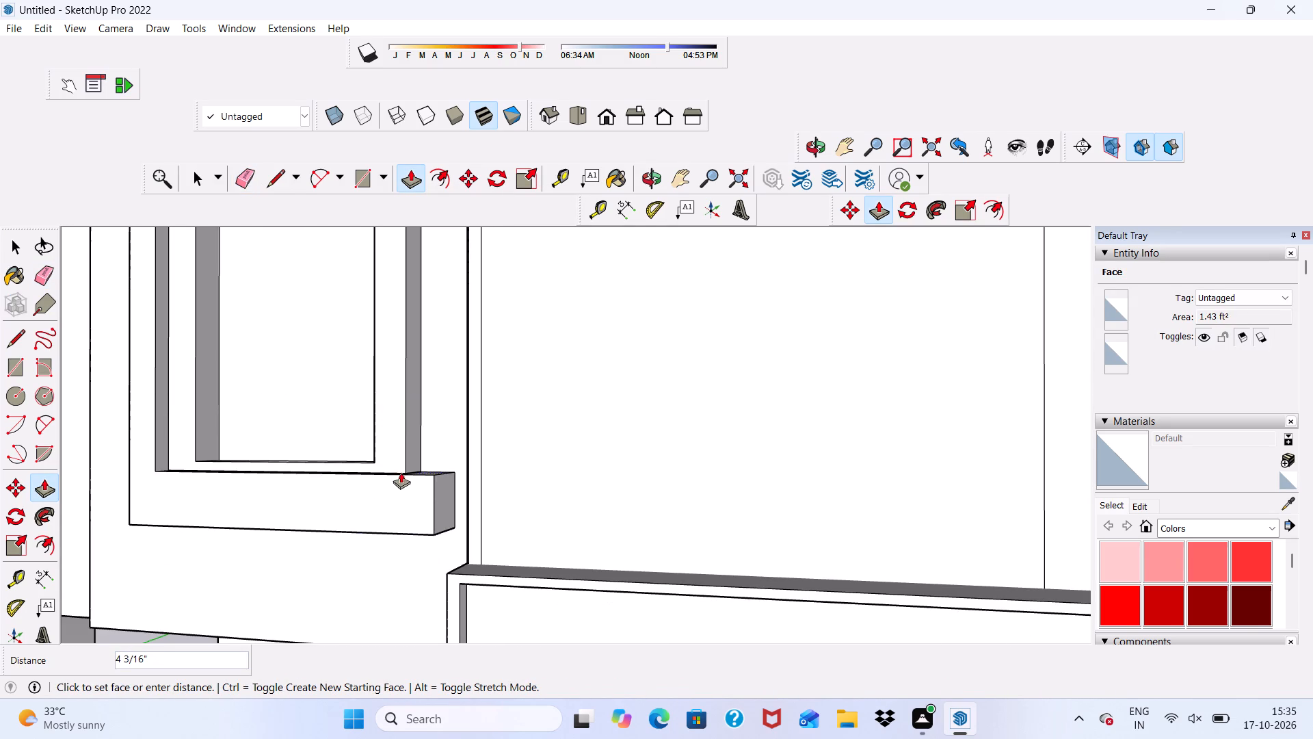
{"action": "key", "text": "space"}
Draw a 3" line across the bottom strip's upper face from the window frame's balcony-side corner, splitting off the overhanging end.
{"action": "scroll", "coordinate": [400, 479], "scroll_direction": "down", "scroll_amount": 3}
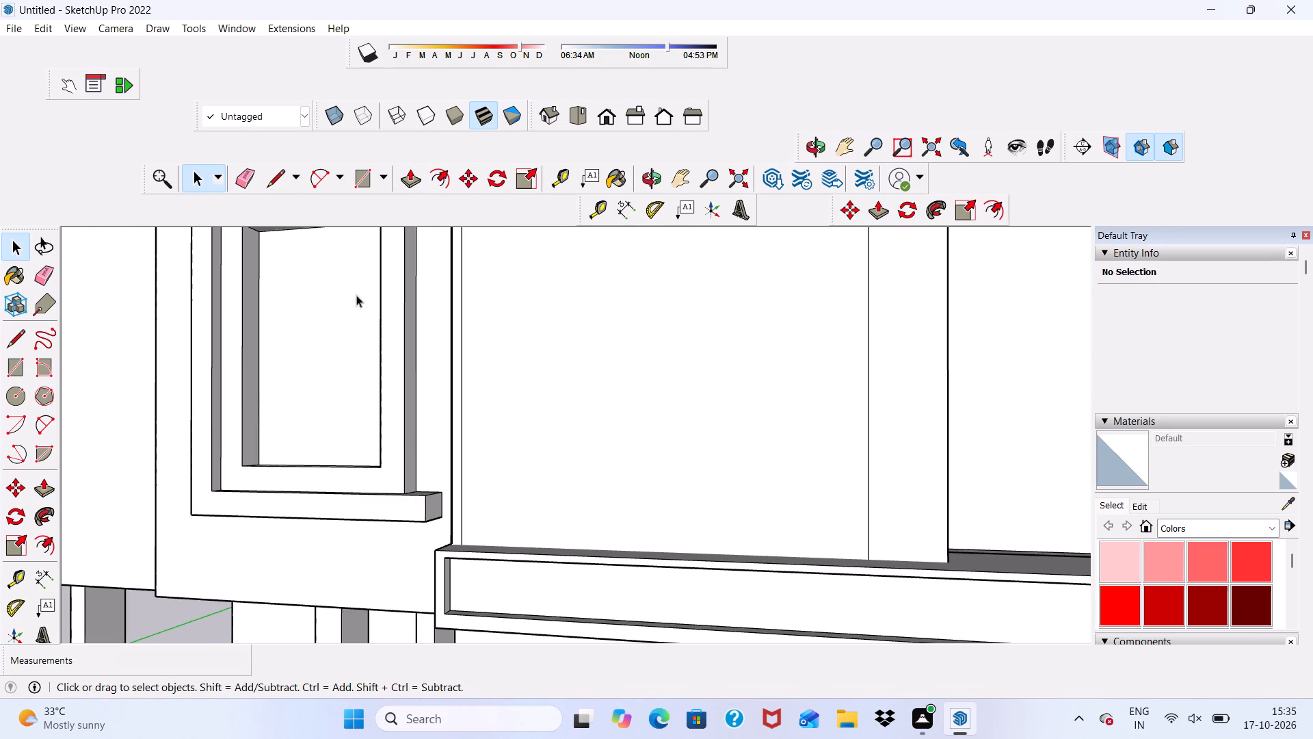
{"action": "left_click", "coordinate": [278, 177]}
{"action": "scroll", "coordinate": [416, 338], "scroll_direction": "down", "scroll_amount": 4}
{"action": "middle_click_drag", "start_coordinate": [450, 391], "coordinate": [465, 539]}
{"action": "scroll", "coordinate": [451, 562], "scroll_direction": "up", "scroll_amount": 11}
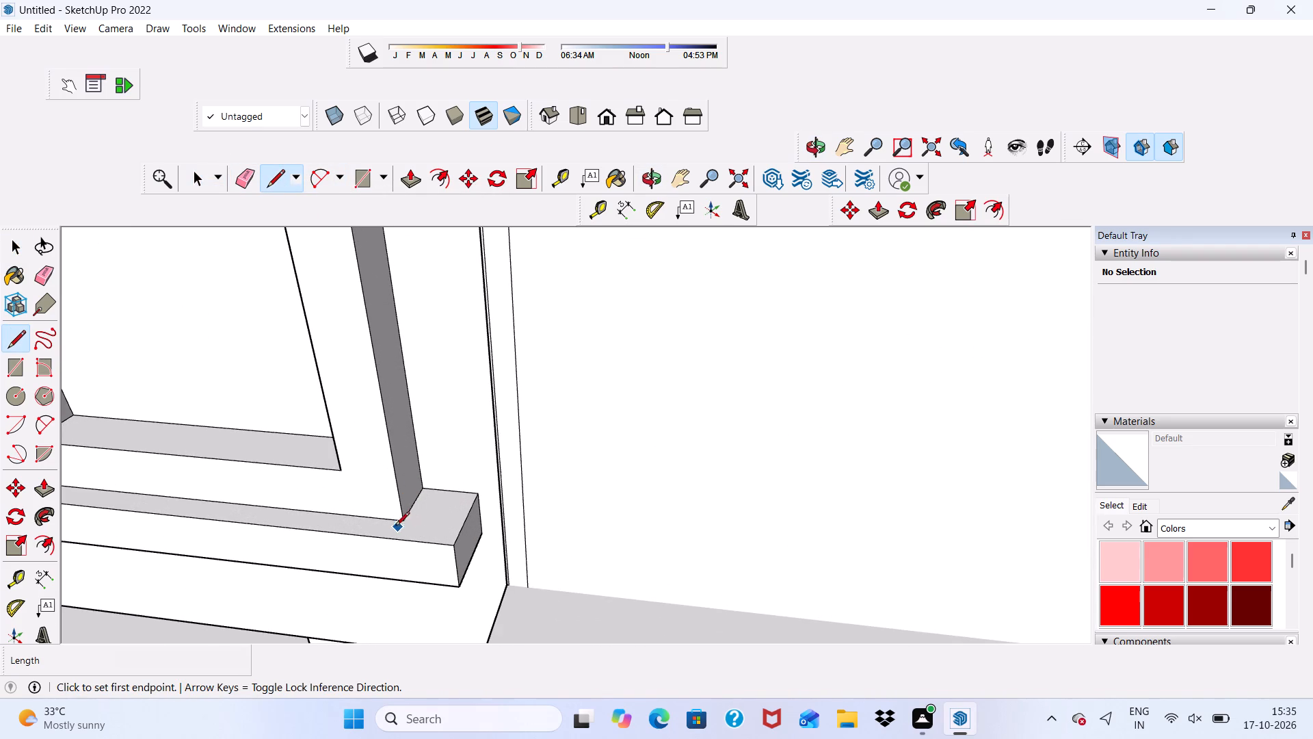
{"action": "left_click", "coordinate": [406, 519]}
{"action": "left_click", "coordinate": [395, 539]}
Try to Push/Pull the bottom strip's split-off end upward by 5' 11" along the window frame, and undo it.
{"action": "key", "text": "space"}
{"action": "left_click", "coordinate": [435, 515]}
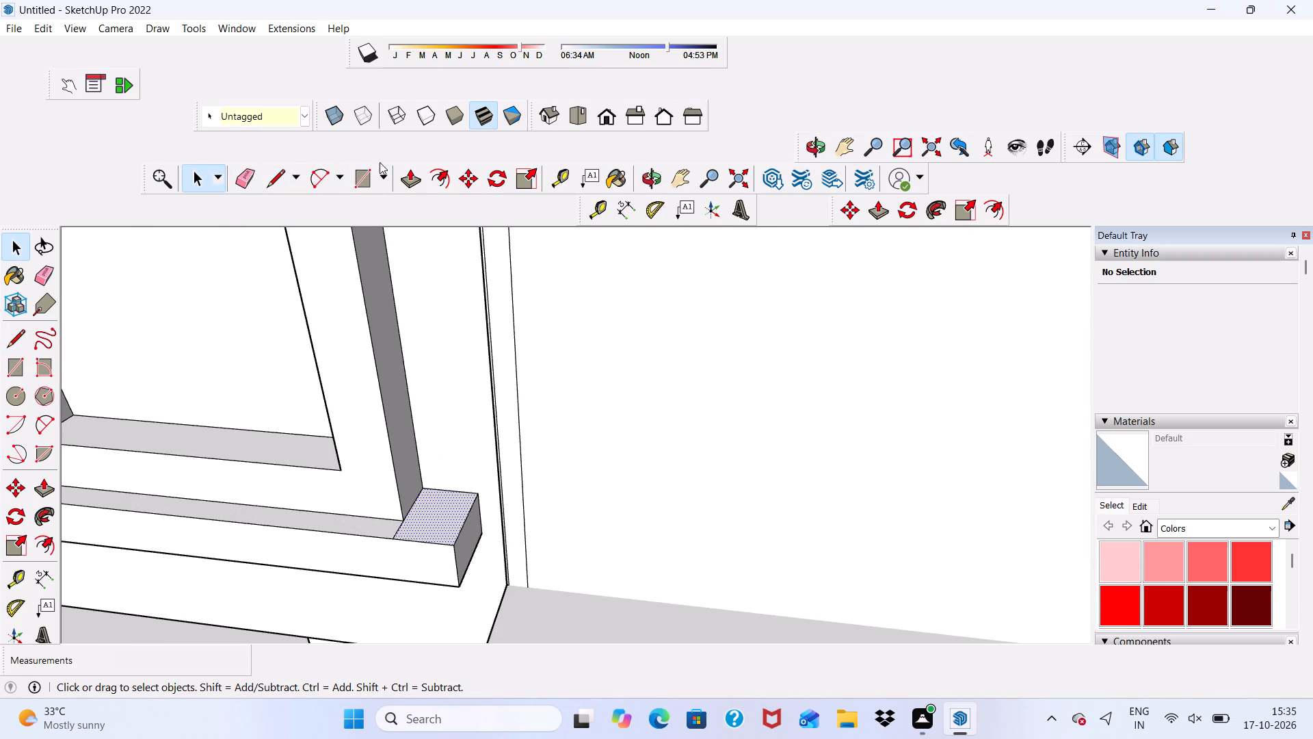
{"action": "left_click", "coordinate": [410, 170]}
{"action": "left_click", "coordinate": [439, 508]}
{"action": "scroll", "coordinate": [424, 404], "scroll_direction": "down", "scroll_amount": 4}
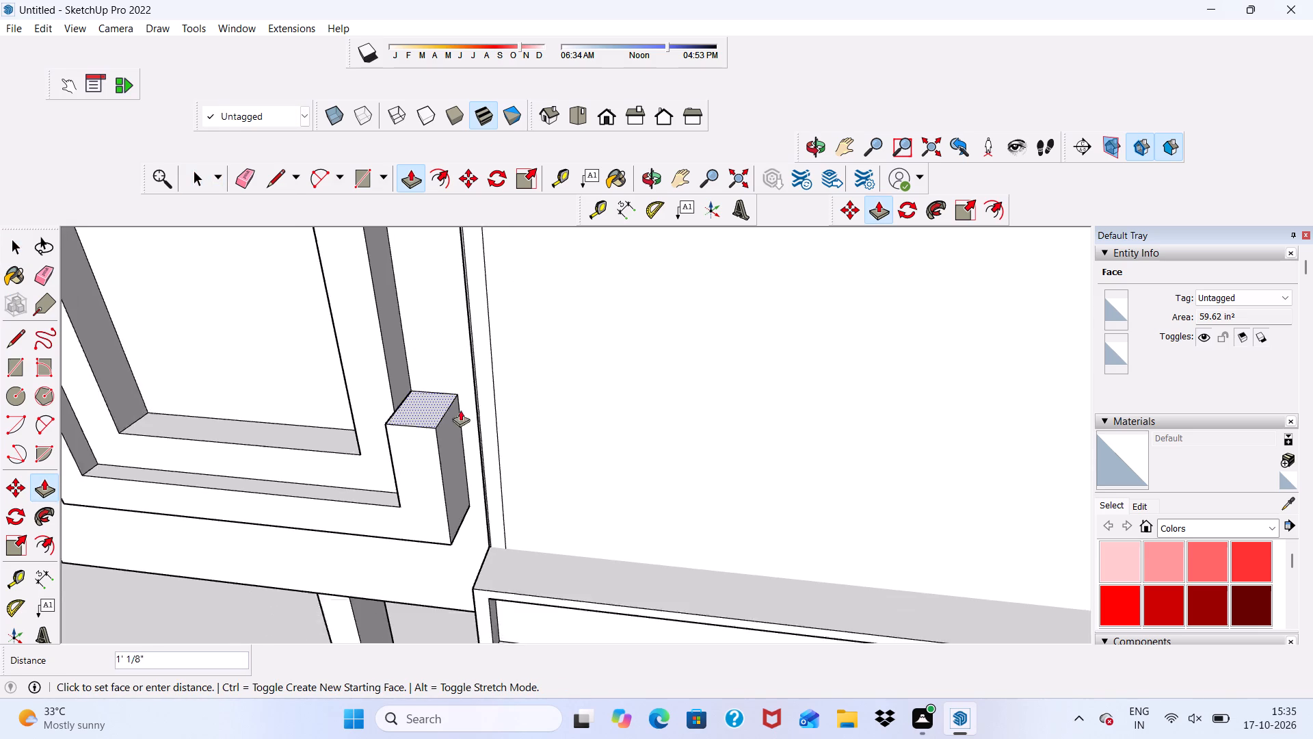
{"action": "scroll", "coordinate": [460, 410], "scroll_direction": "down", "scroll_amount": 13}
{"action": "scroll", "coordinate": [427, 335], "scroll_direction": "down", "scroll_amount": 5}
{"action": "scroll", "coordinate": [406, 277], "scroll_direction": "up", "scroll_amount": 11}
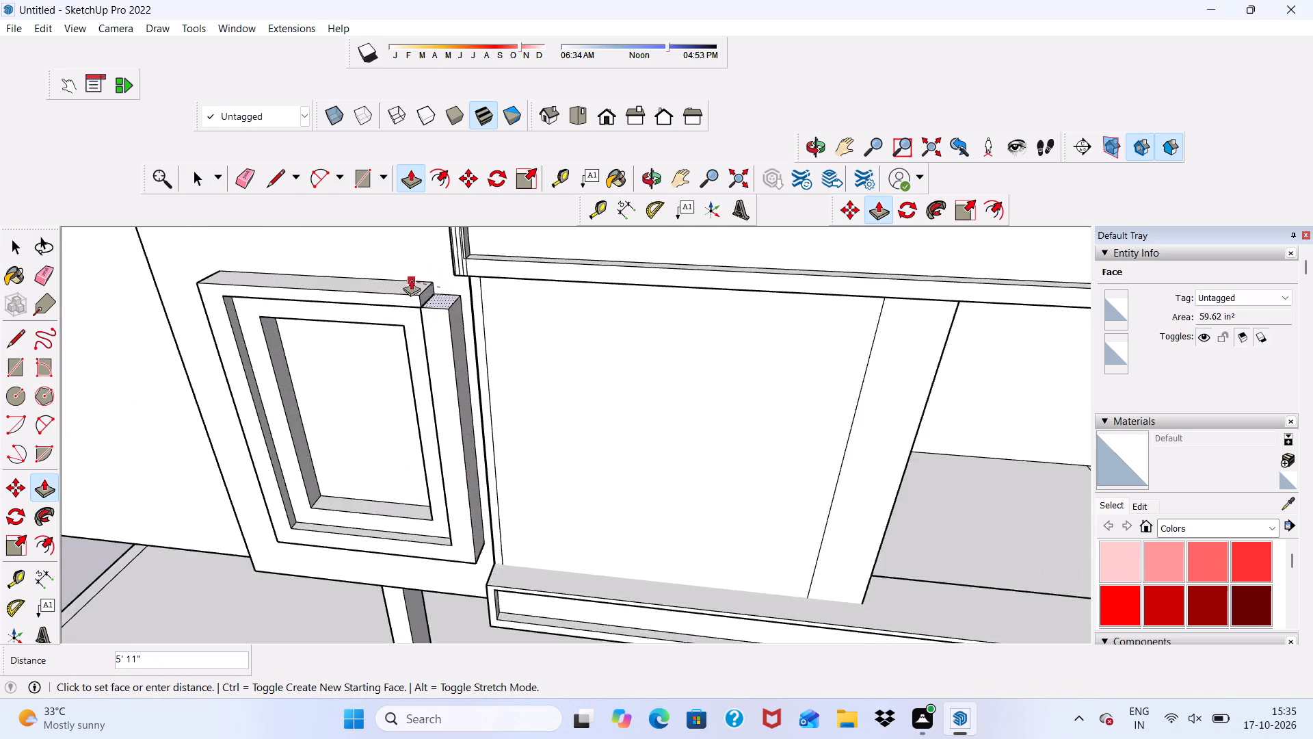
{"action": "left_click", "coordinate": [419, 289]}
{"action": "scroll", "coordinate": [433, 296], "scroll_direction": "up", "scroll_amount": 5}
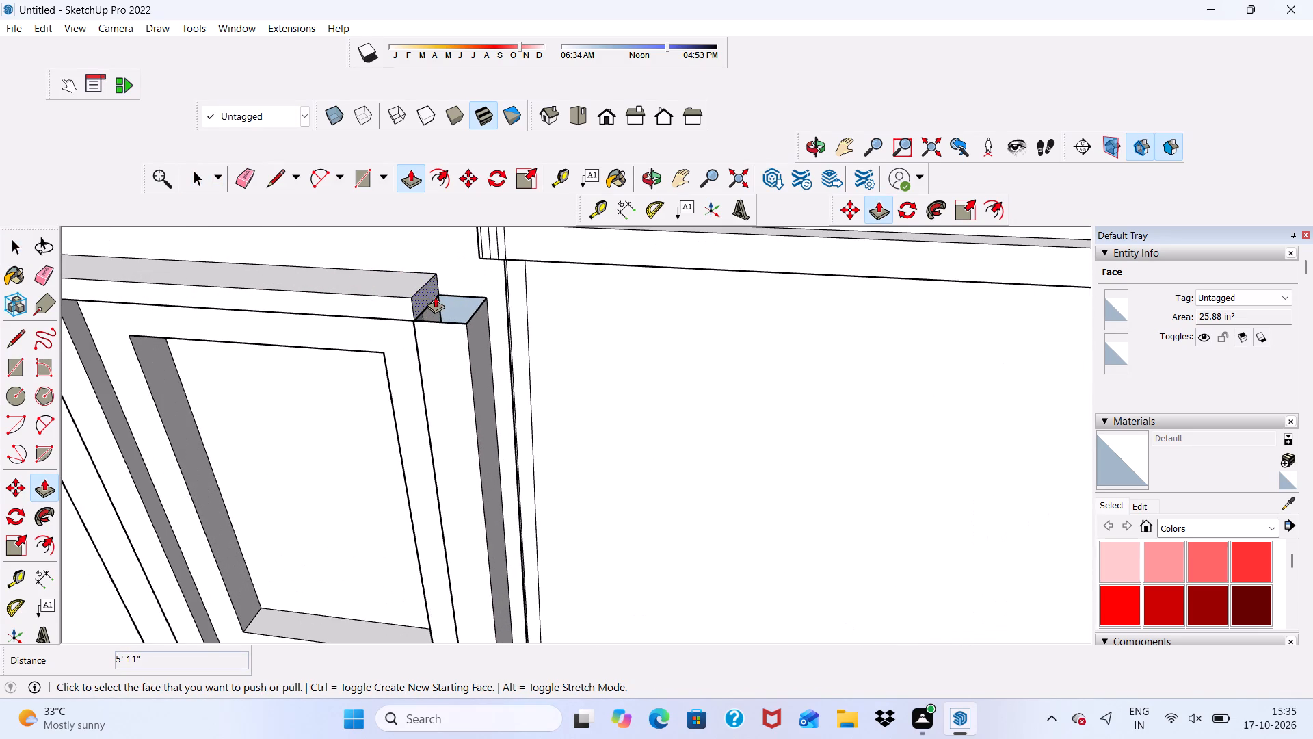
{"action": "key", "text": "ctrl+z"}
Push/Pull the bottom strip's split-off end upward 5' 11" to form the balcony-side strip beside the window frame.
{"action": "scroll", "coordinate": [442, 310], "scroll_direction": "up", "scroll_amount": 3}
{"action": "scroll", "coordinate": [436, 348], "scroll_direction": "down", "scroll_amount": 8}
{"action": "scroll", "coordinate": [461, 568], "scroll_direction": "up", "scroll_amount": 2}
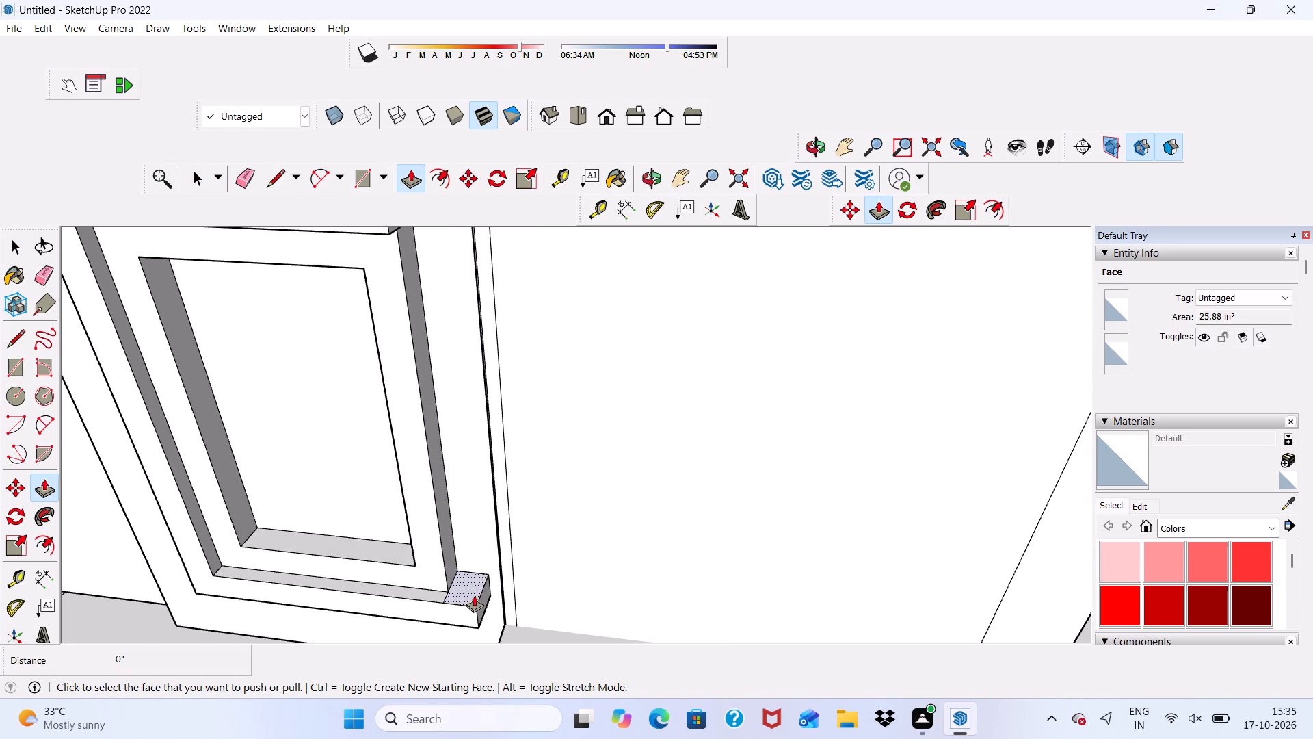
{"action": "left_click", "coordinate": [473, 595]}
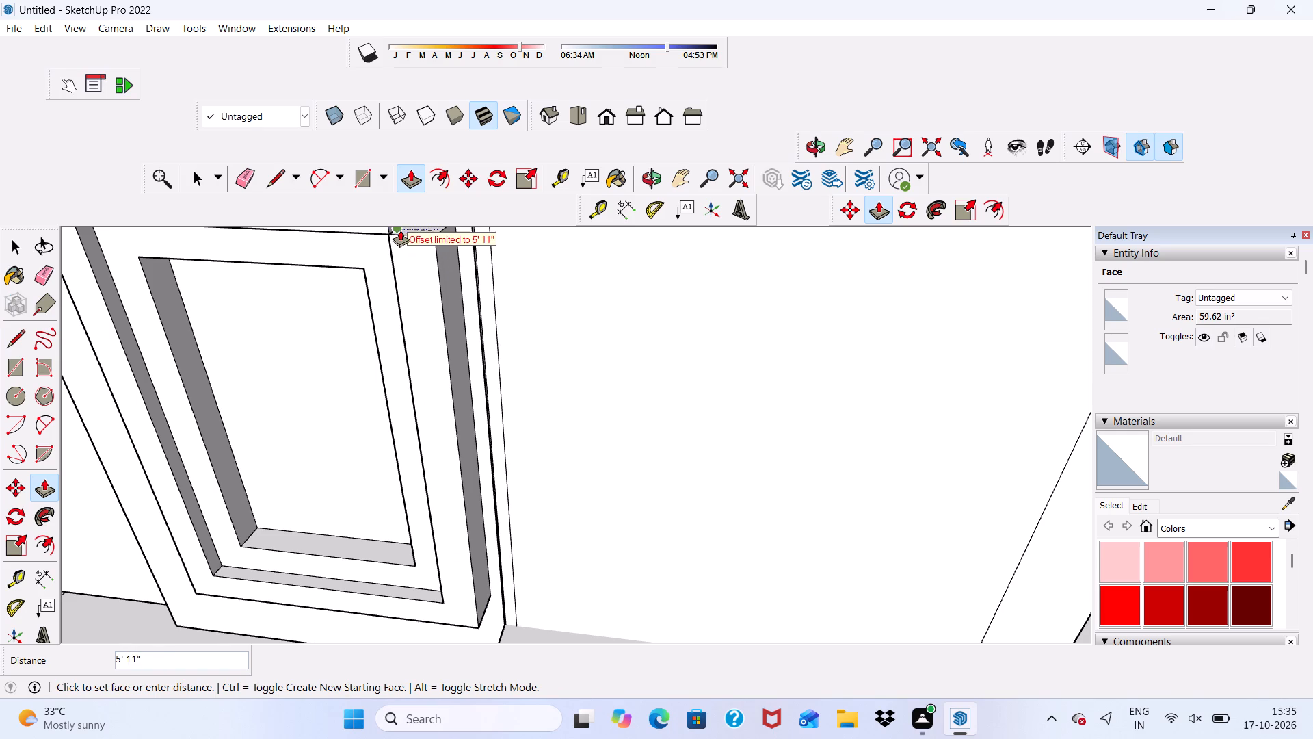
{"action": "left_click", "coordinate": [399, 229]}
{"action": "scroll", "coordinate": [416, 264], "scroll_direction": "down", "scroll_amount": 3}
{"action": "scroll", "coordinate": [424, 236], "scroll_direction": "up", "scroll_amount": 5}
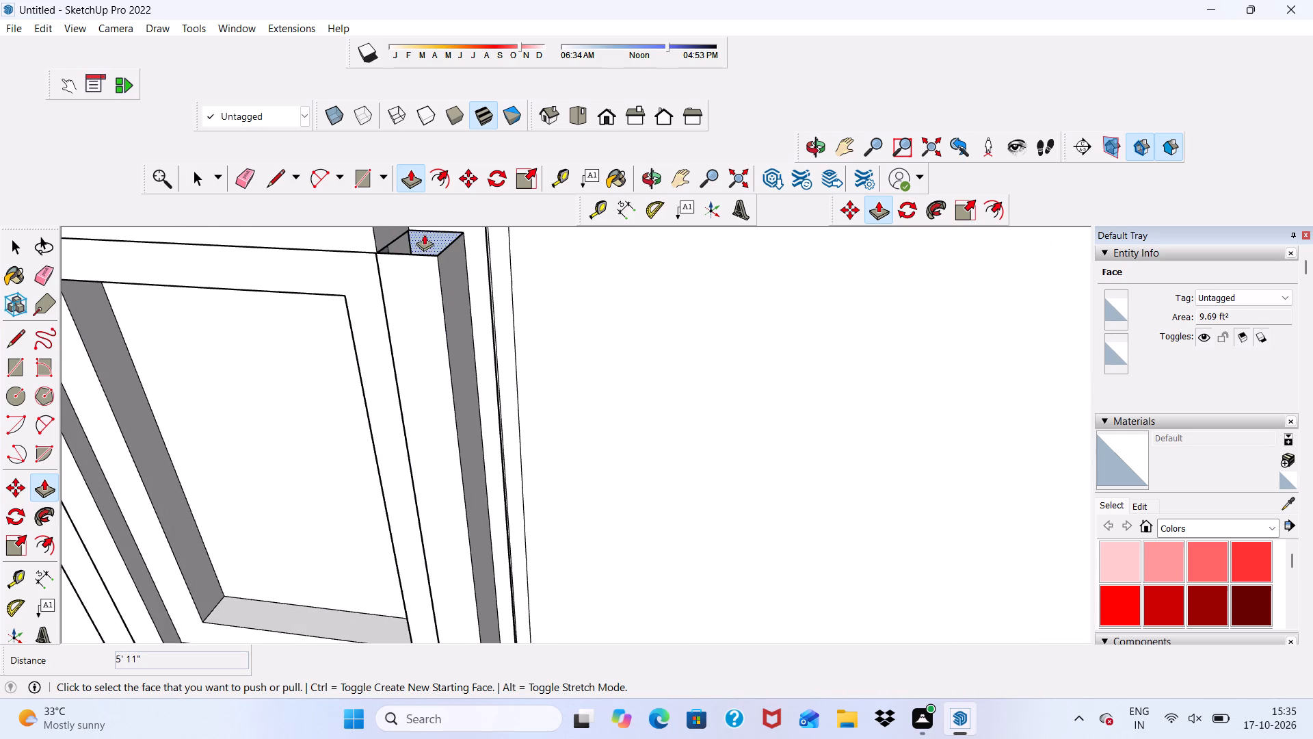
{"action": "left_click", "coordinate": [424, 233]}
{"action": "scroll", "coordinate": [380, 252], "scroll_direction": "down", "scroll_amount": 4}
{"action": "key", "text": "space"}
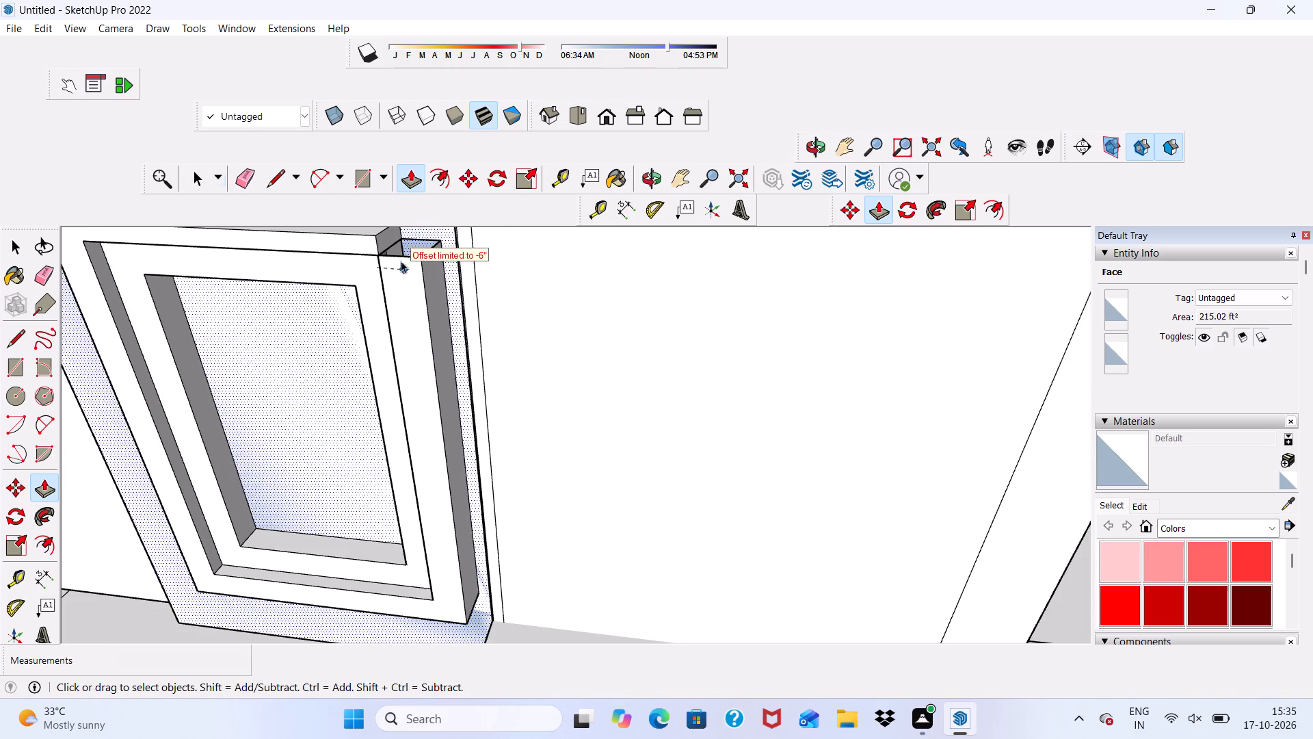
Push/Pull the top strip's end face 6 13/16" sideways over the balcony-side strip to close the surround's upper corner.
{"action": "left_click", "coordinate": [391, 239]}
{"action": "left_click", "coordinate": [405, 174]}
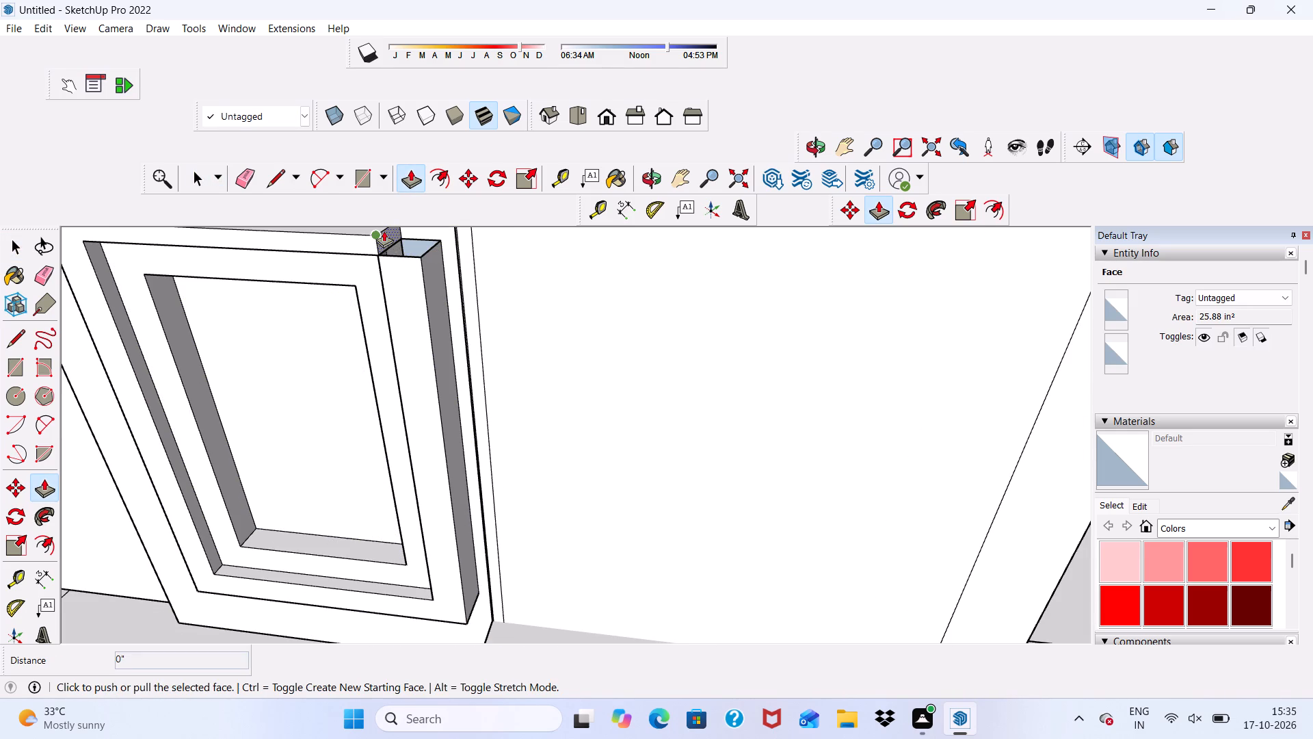
{"action": "left_click", "coordinate": [382, 233]}
{"action": "left_click", "coordinate": [421, 246]}
{"action": "scroll", "coordinate": [423, 252], "scroll_direction": "down", "scroll_amount": 2}
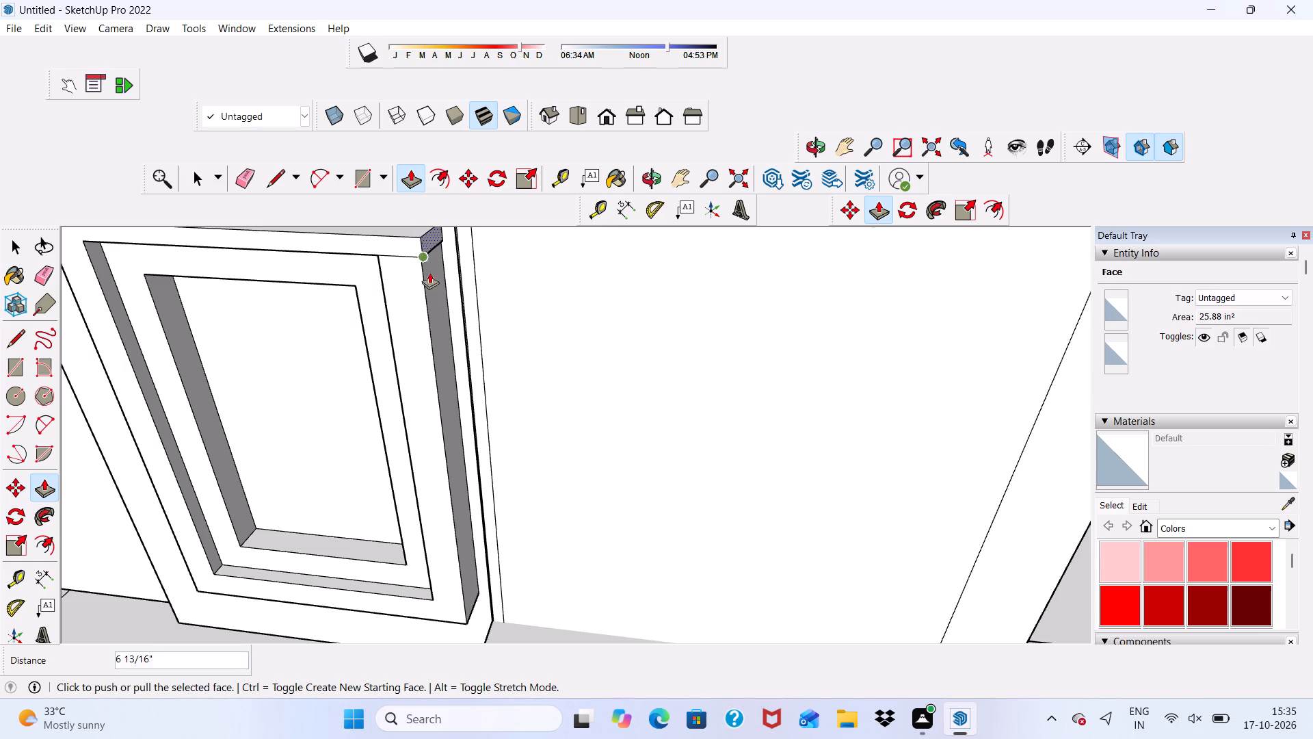
{"action": "scroll", "coordinate": [429, 272], "scroll_direction": "down", "scroll_amount": 3}
{"action": "middle_click_drag", "start_coordinate": [451, 309], "coordinate": [488, 188]}
{"action": "key", "text": "space"}
{"action": "scroll", "coordinate": [488, 244], "scroll_direction": "down", "scroll_amount": 5}
{"action": "key", "text": "space"}
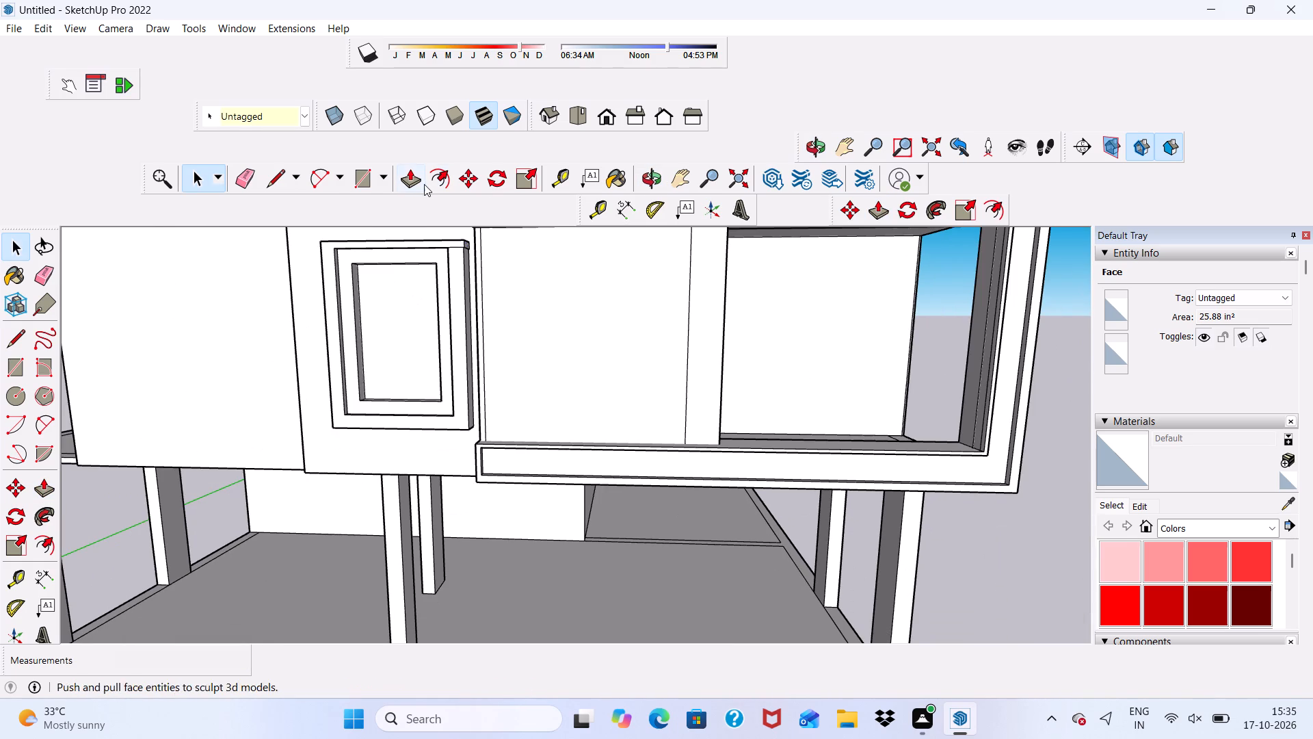
Draw a vertical bar rectangle about 3" wide and 4' 11" tall down the middle of the lower window's pane.
{"action": "left_click", "coordinate": [361, 178]}
{"action": "scroll", "coordinate": [397, 311], "scroll_direction": "up", "scroll_amount": 4}
{"action": "scroll", "coordinate": [397, 313], "scroll_direction": "down", "scroll_amount": 1}
{"action": "middle_click_drag", "start_coordinate": [401, 313], "coordinate": [419, 264]}
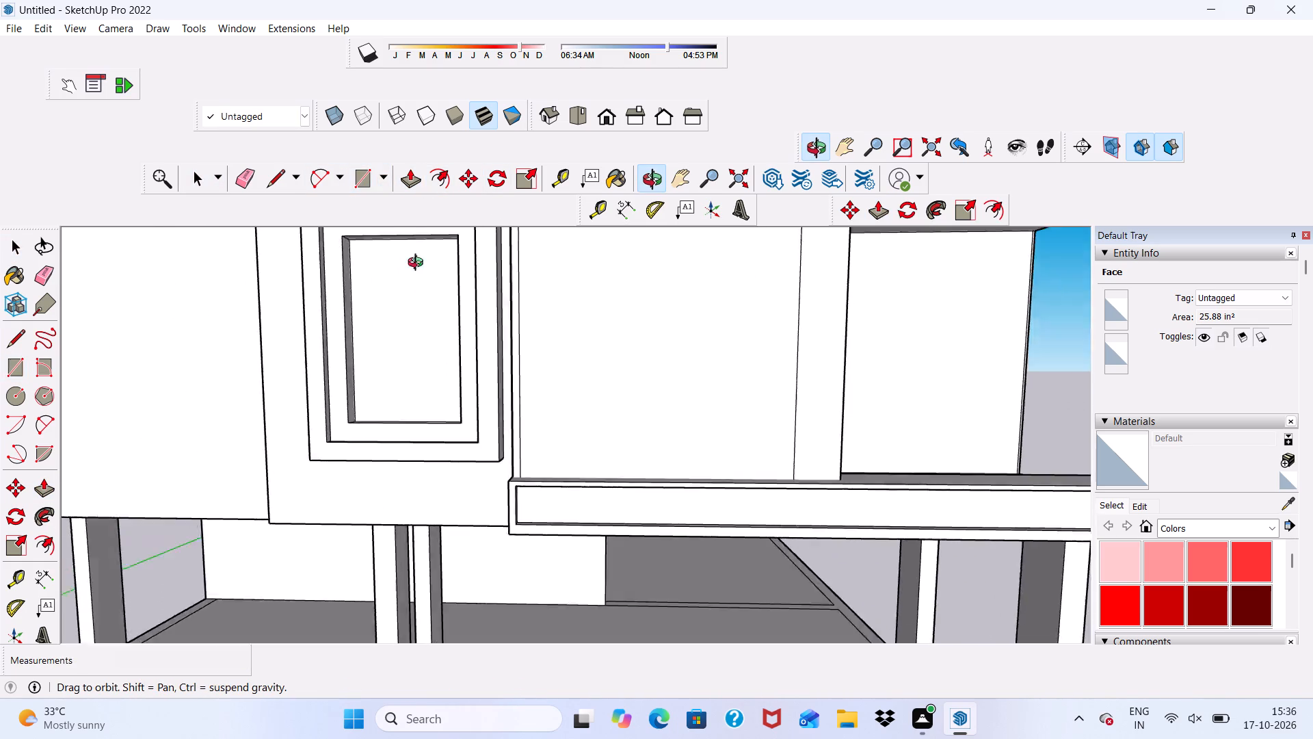
{"action": "middle_click_drag", "start_coordinate": [419, 264], "coordinate": [449, 308]}
{"action": "scroll", "coordinate": [438, 306], "scroll_direction": "down", "scroll_amount": 6}
{"action": "scroll", "coordinate": [430, 402], "scroll_direction": "up", "scroll_amount": 1}
{"action": "scroll", "coordinate": [379, 298], "scroll_direction": "up", "scroll_amount": 9}
{"action": "middle_click_drag", "start_coordinate": [457, 278], "coordinate": [469, 237]}
{"action": "scroll", "coordinate": [469, 237], "scroll_direction": "up", "scroll_amount": 6}
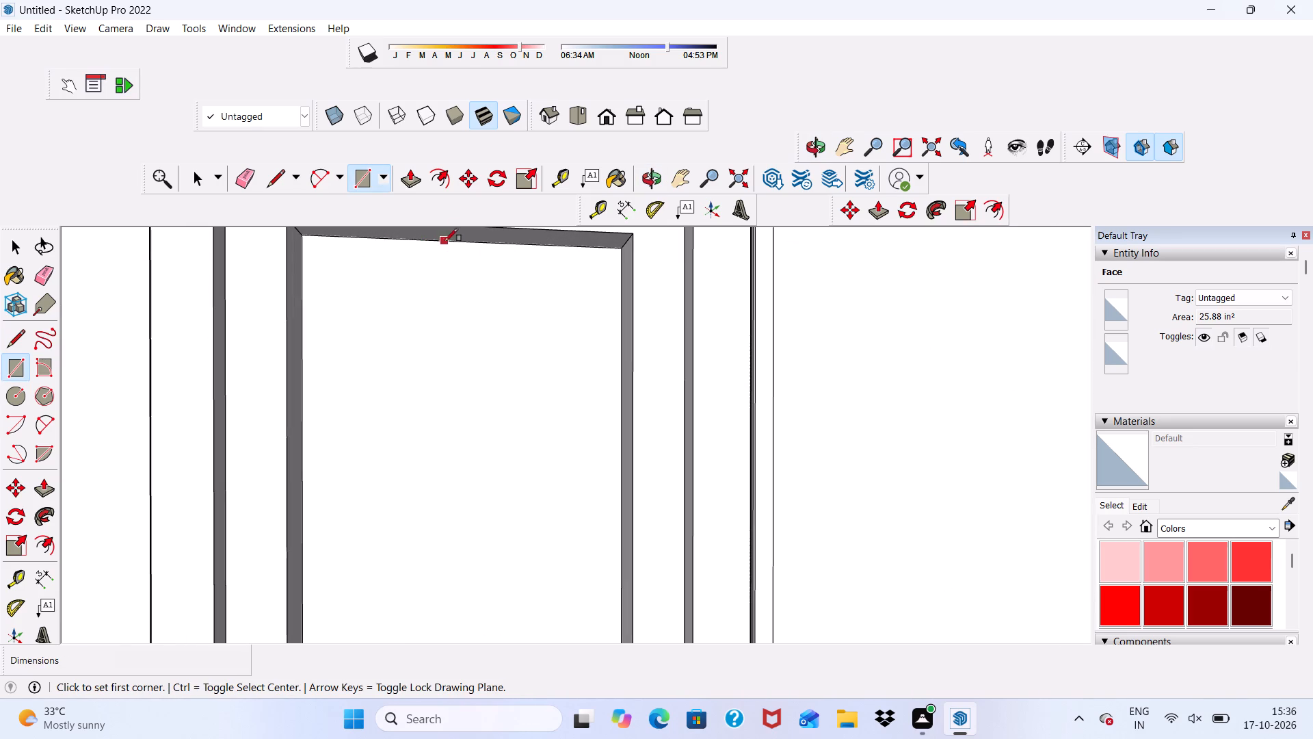
{"action": "left_click", "coordinate": [444, 242]}
{"action": "scroll", "coordinate": [443, 283], "scroll_direction": "down", "scroll_amount": 10}
{"action": "scroll", "coordinate": [430, 484], "scroll_direction": "up", "scroll_amount": 4}
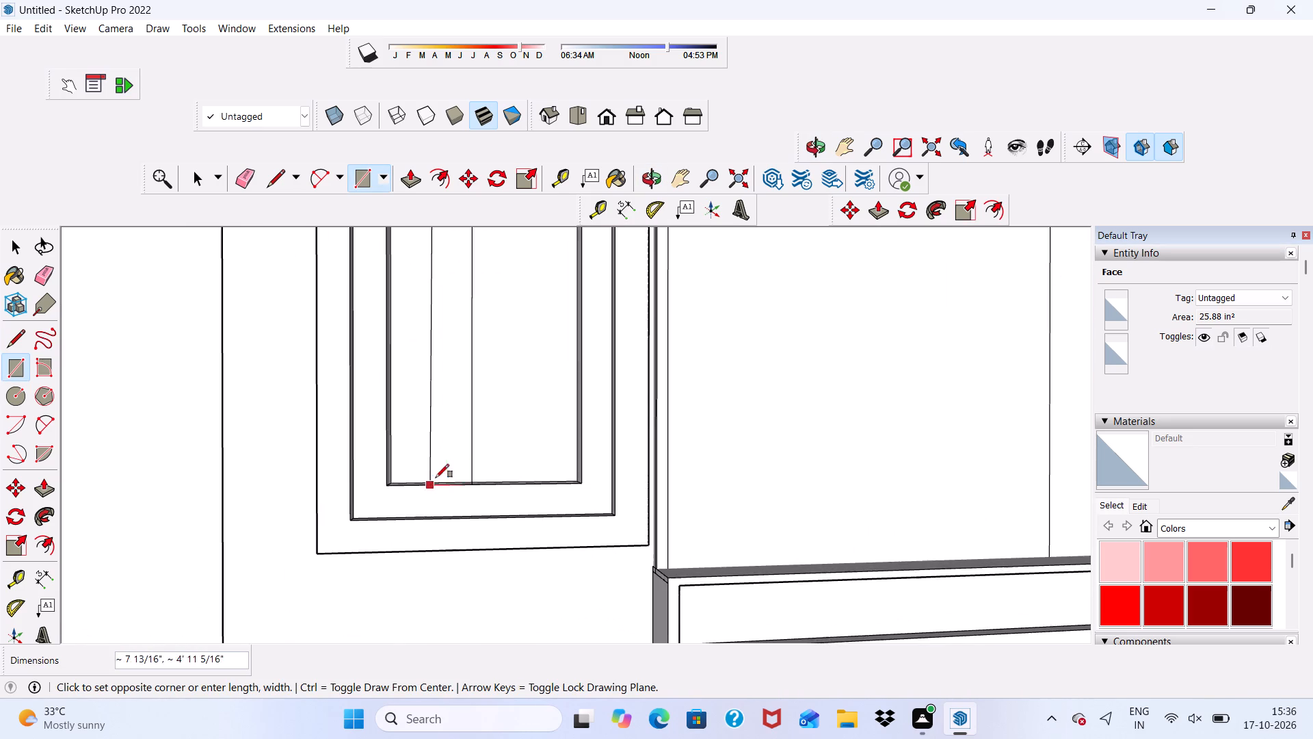
{"action": "middle_click_drag", "start_coordinate": [462, 471], "coordinate": [483, 524]}
{"action": "scroll", "coordinate": [510, 507], "scroll_direction": "up", "scroll_amount": 5}
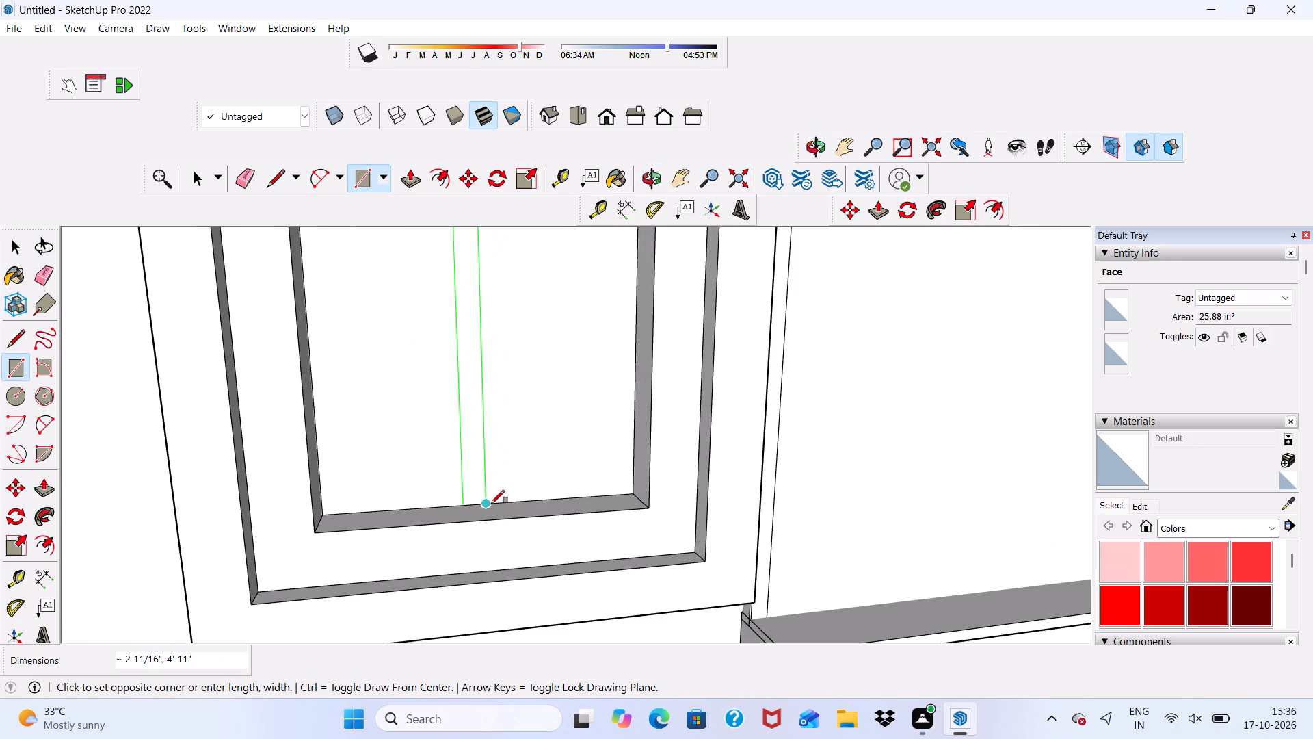
{"action": "left_click", "coordinate": [491, 504]}
Draw a horizontal bar rectangle about 3 1/16" high and 3' 7/8" long across the lower window's pane, crossing the vertical bar.
{"action": "scroll", "coordinate": [491, 506], "scroll_direction": "down", "scroll_amount": 9}
{"action": "middle_click_drag", "start_coordinate": [486, 470], "coordinate": [386, 457]}
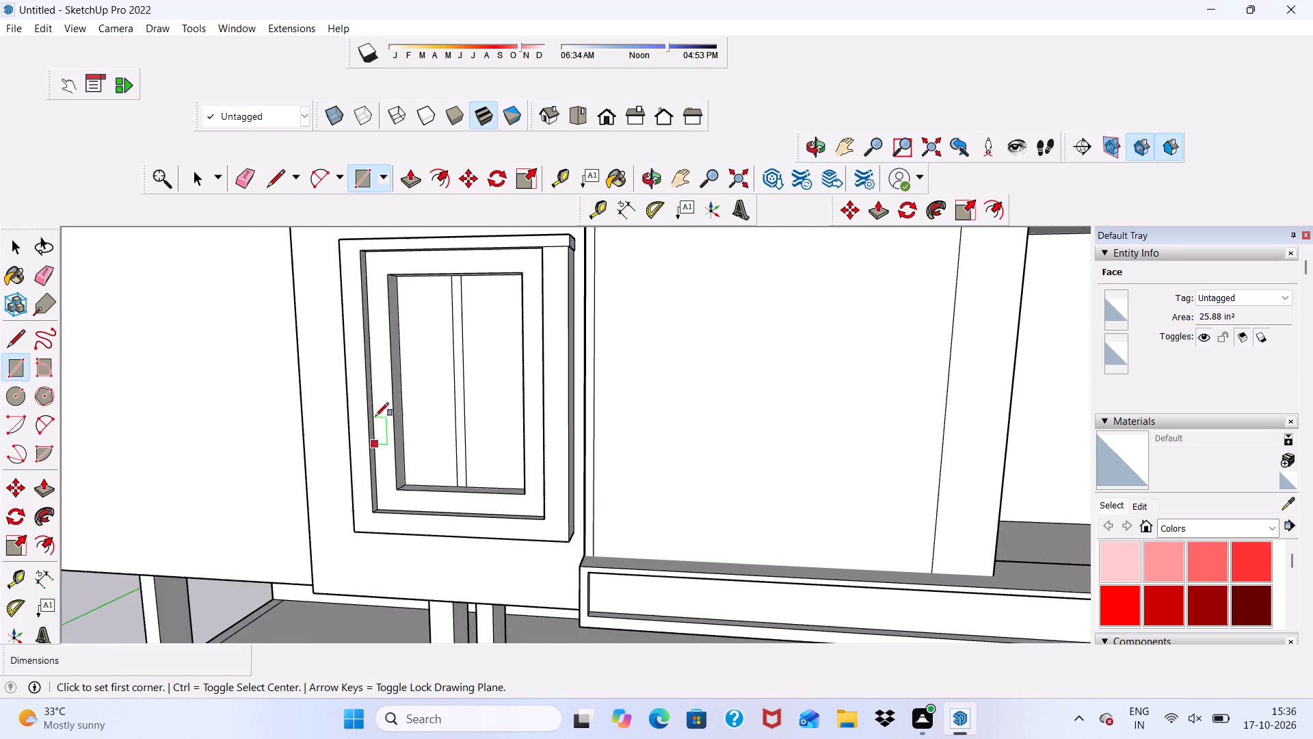
{"action": "scroll", "coordinate": [397, 342], "scroll_direction": "up", "scroll_amount": 5}
{"action": "left_click", "coordinate": [405, 356]}
{"action": "scroll", "coordinate": [400, 369], "scroll_direction": "down", "scroll_amount": 5}
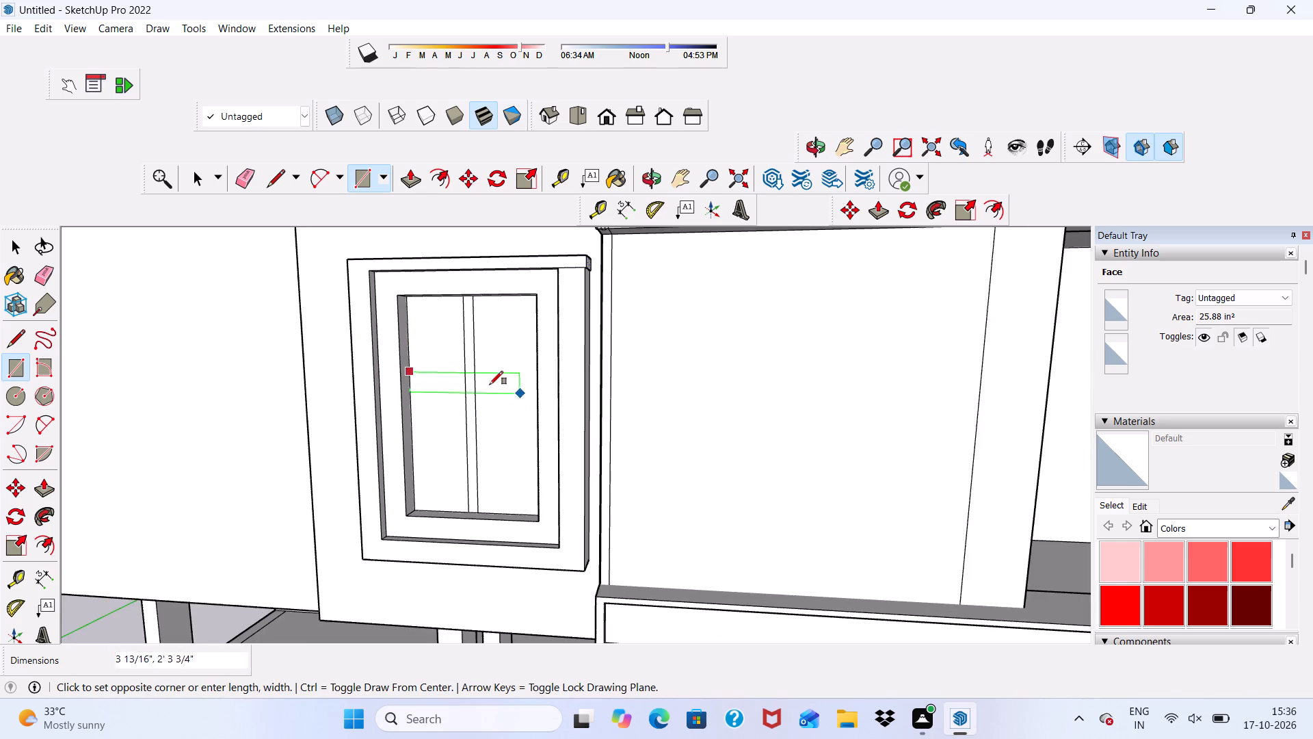
{"action": "scroll", "coordinate": [488, 385], "scroll_direction": "down", "scroll_amount": 1}
{"action": "middle_click_drag", "start_coordinate": [488, 385], "coordinate": [596, 408]}
{"action": "scroll", "coordinate": [561, 403], "scroll_direction": "up", "scroll_amount": 6}
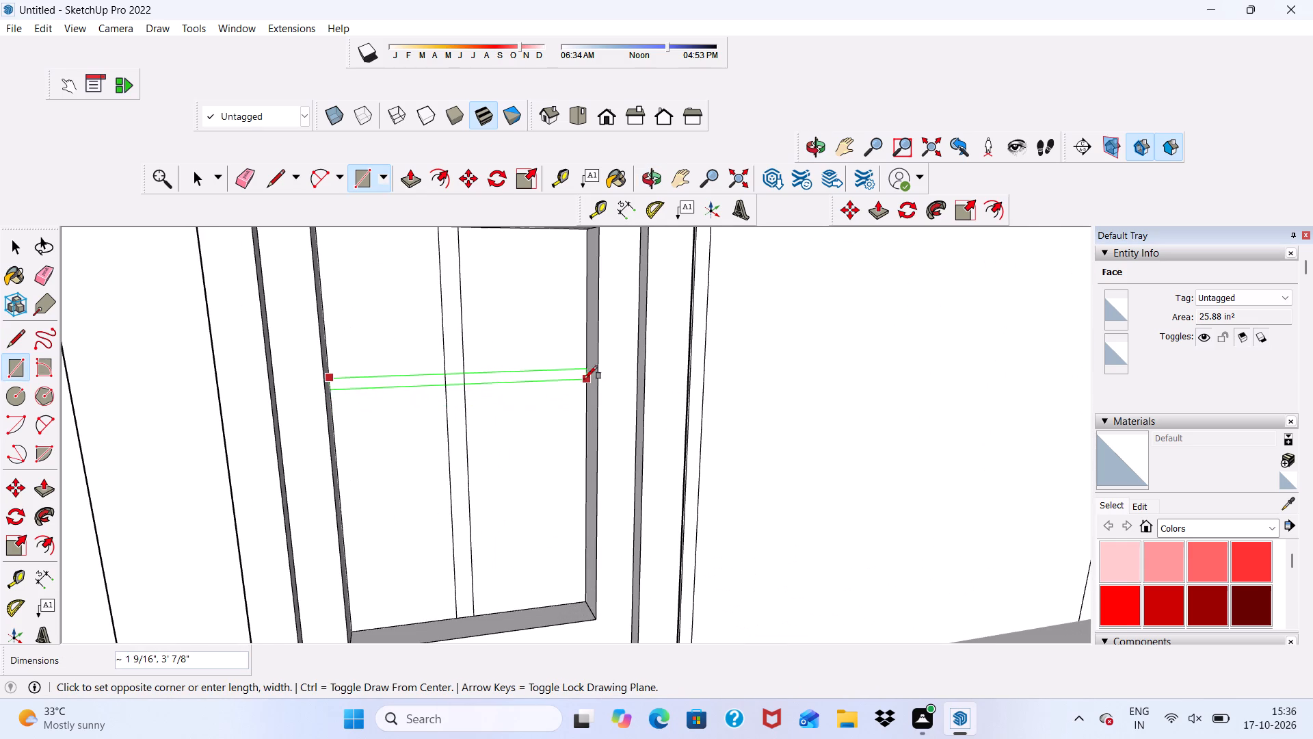
{"action": "left_click", "coordinate": [582, 389]}
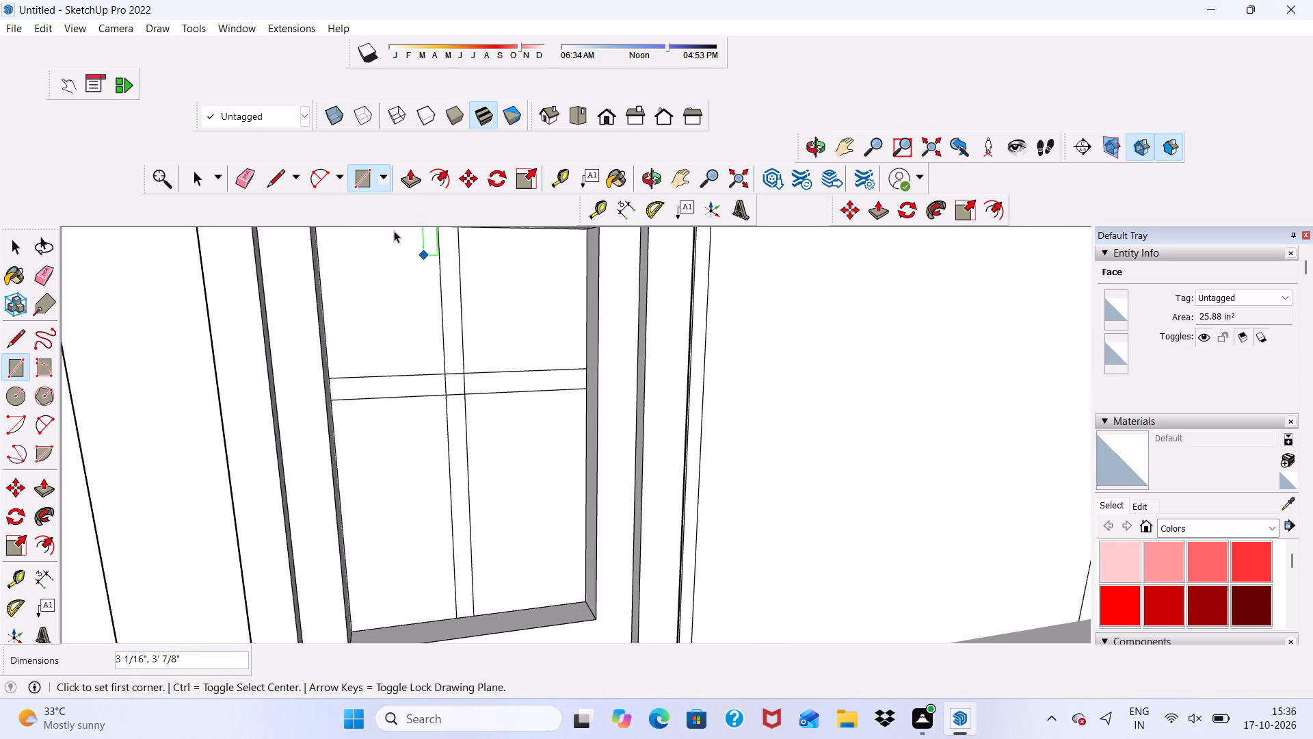
Erase the four line segments where the lower window's vertical and horizontal bars cross, merging them into one cross-shaped face.
{"action": "key", "text": "space"}
{"action": "left_click", "coordinate": [248, 181]}
{"action": "scroll", "coordinate": [468, 367], "scroll_direction": "up", "scroll_amount": 6}
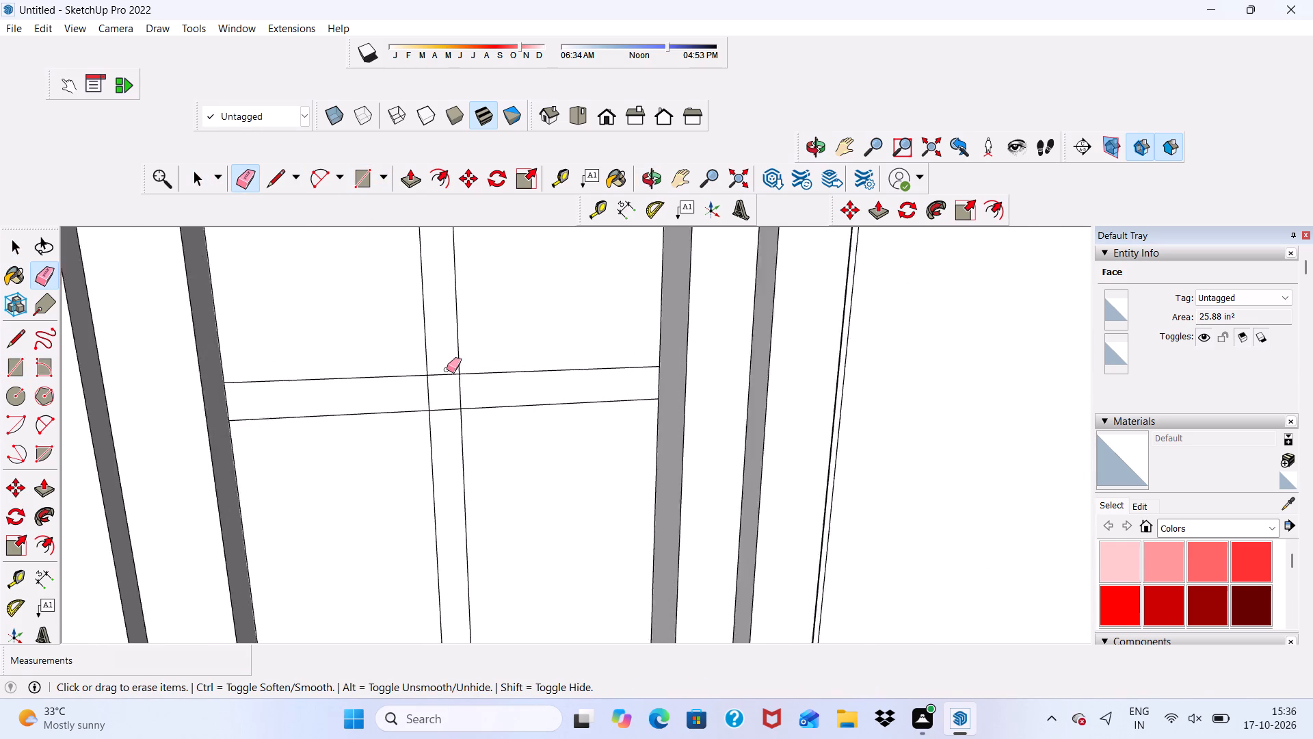
{"action": "scroll", "coordinate": [447, 369], "scroll_direction": "up", "scroll_amount": 2}
{"action": "left_click_drag", "start_coordinate": [432, 363], "coordinate": [442, 441]}
{"action": "left_click_drag", "start_coordinate": [397, 397], "coordinate": [400, 397]}
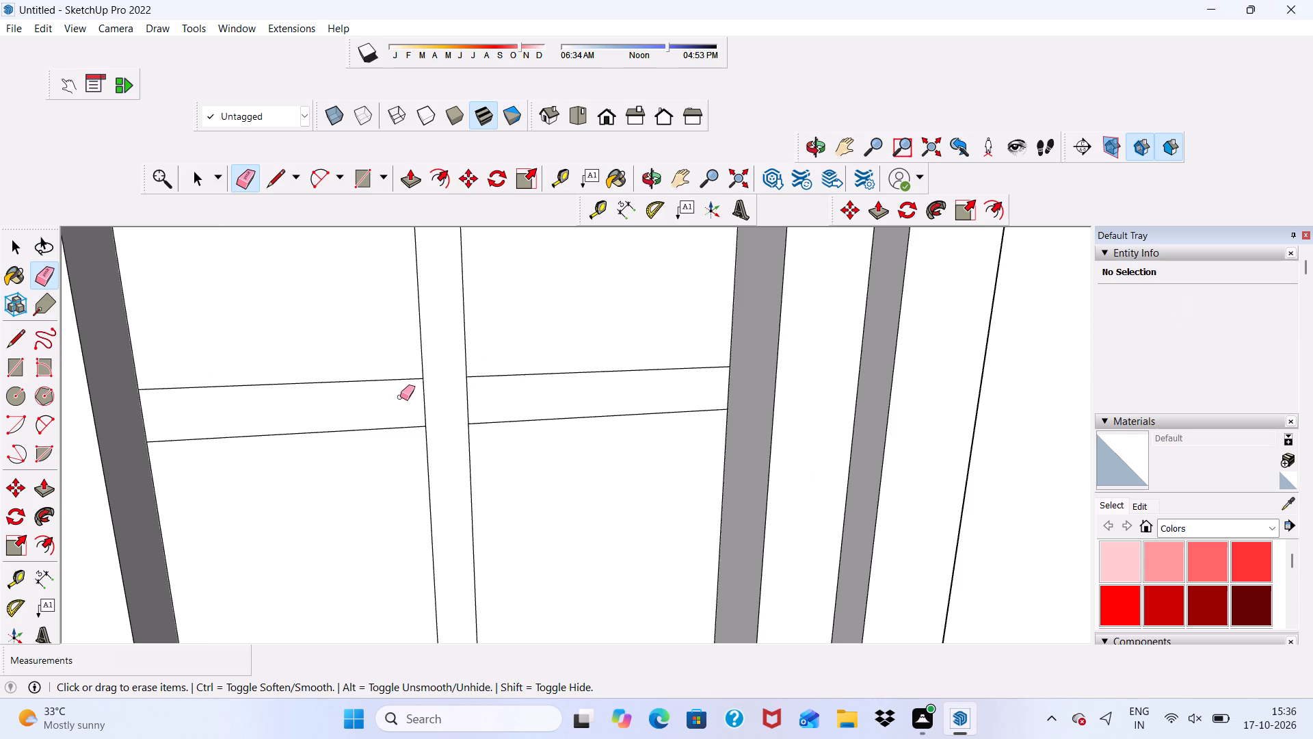
{"action": "left_click_drag", "start_coordinate": [400, 397], "coordinate": [473, 393]}
{"action": "key", "text": "space"}
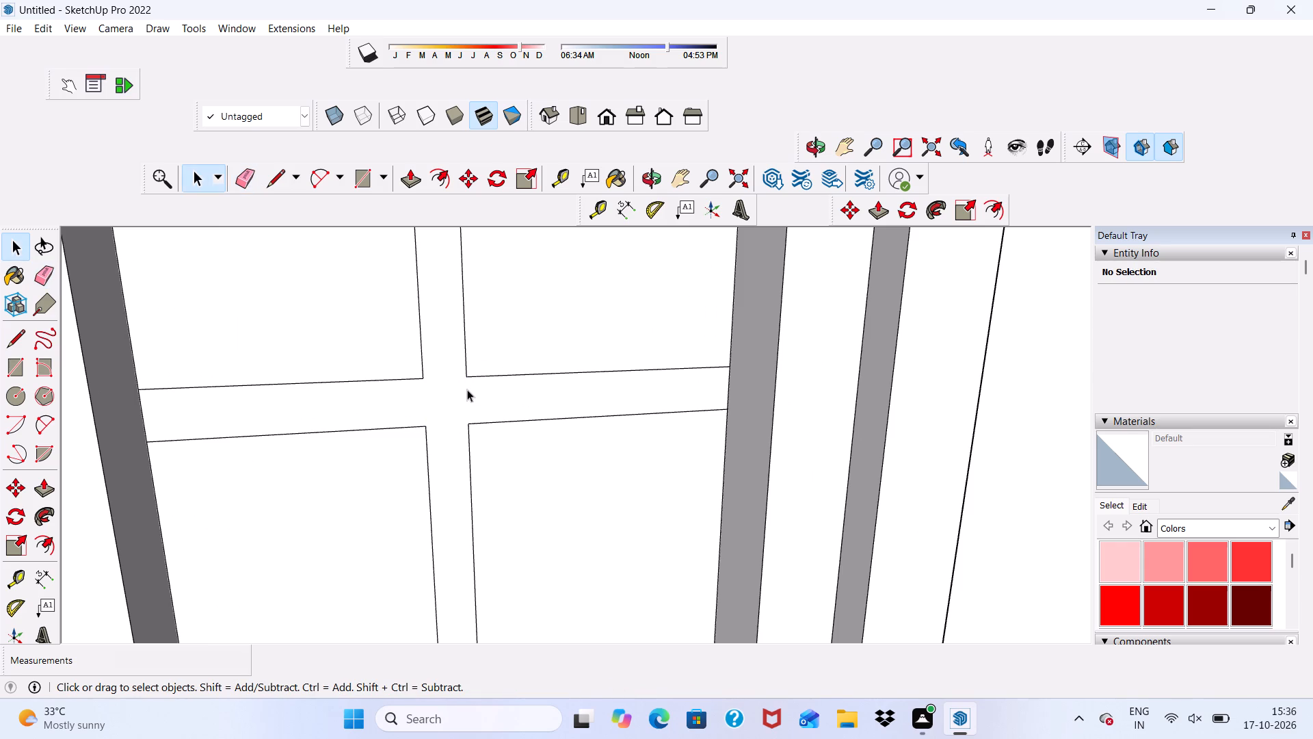
{"action": "key", "text": "space"}
Examine the two framed windows on the tall column and the overall facade from a distance.
{"action": "scroll", "coordinate": [461, 437], "scroll_direction": "down", "scroll_amount": 14}
{"action": "scroll", "coordinate": [526, 372], "scroll_direction": "down", "scroll_amount": 7}
{"action": "middle_click_drag", "start_coordinate": [550, 406], "coordinate": [510, 458]}
{"action": "scroll", "coordinate": [439, 397], "scroll_direction": "down", "scroll_amount": 7}
{"action": "middle_click_drag", "start_coordinate": [517, 429], "coordinate": [506, 309]}
{"action": "scroll", "coordinate": [510, 331], "scroll_direction": "down", "scroll_amount": 7}
{"action": "scroll", "coordinate": [488, 291], "scroll_direction": "up", "scroll_amount": 8}
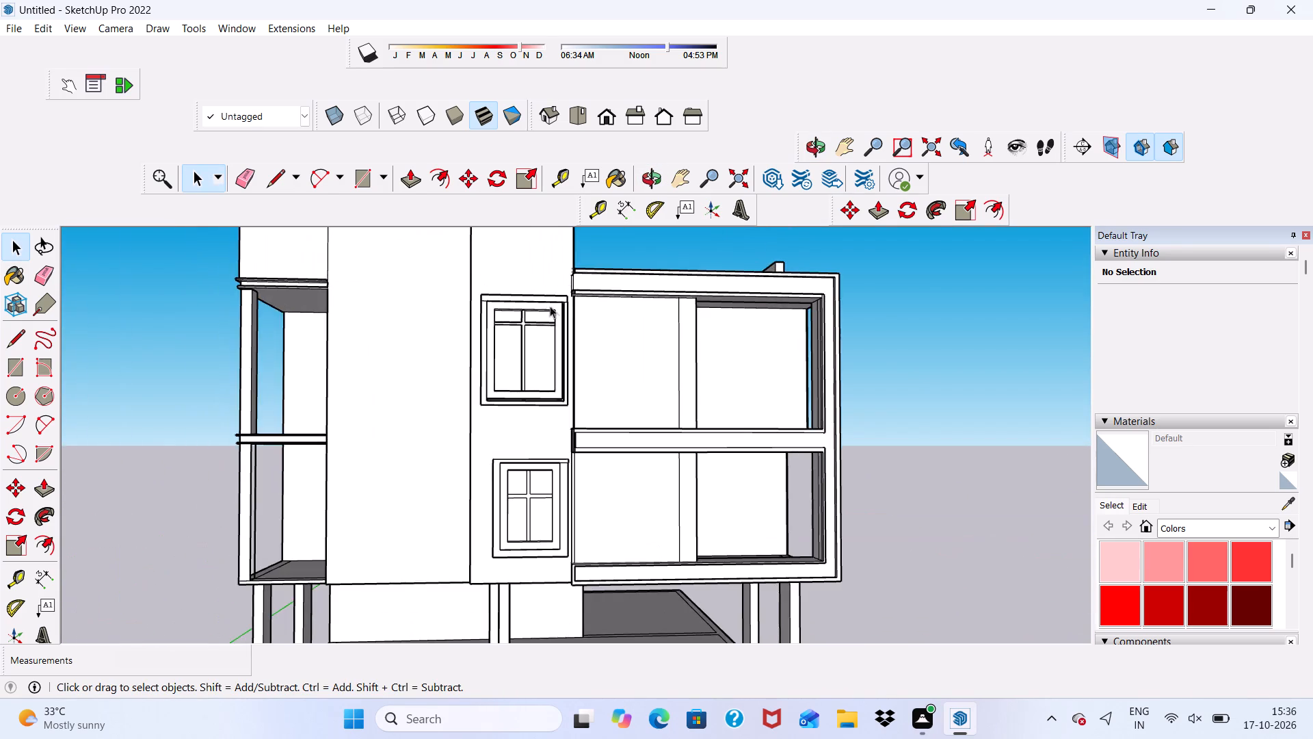
{"action": "scroll", "coordinate": [550, 306], "scroll_direction": "up", "scroll_amount": 2}
{"action": "scroll", "coordinate": [466, 302], "scroll_direction": "down", "scroll_amount": 6}
{"action": "scroll", "coordinate": [490, 505], "scroll_direction": "up", "scroll_amount": 1}
{"action": "middle_click_drag", "start_coordinate": [490, 505], "coordinate": [489, 518]}
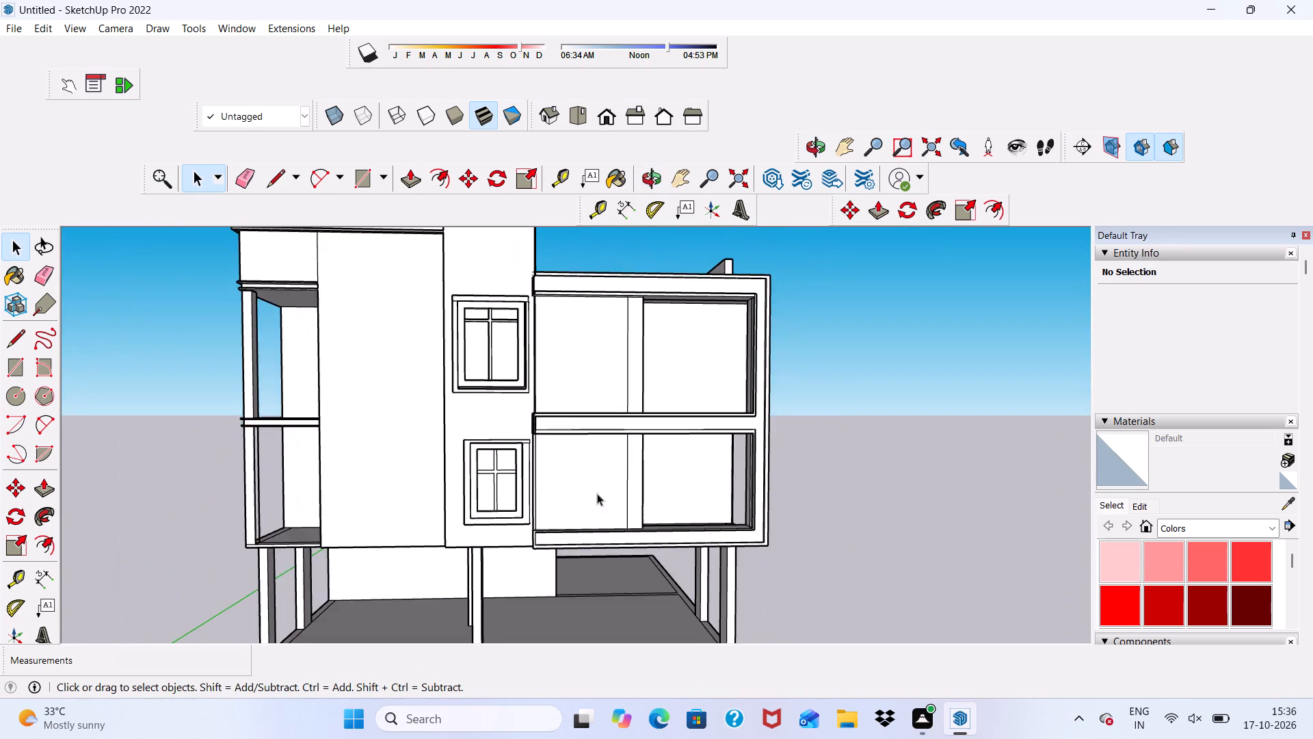
{"action": "scroll", "coordinate": [570, 422], "scroll_direction": "up", "scroll_amount": 5}
{"action": "scroll", "coordinate": [561, 417], "scroll_direction": "down", "scroll_amount": 6}
{"action": "scroll", "coordinate": [381, 361], "scroll_direction": "down", "scroll_amount": 6}
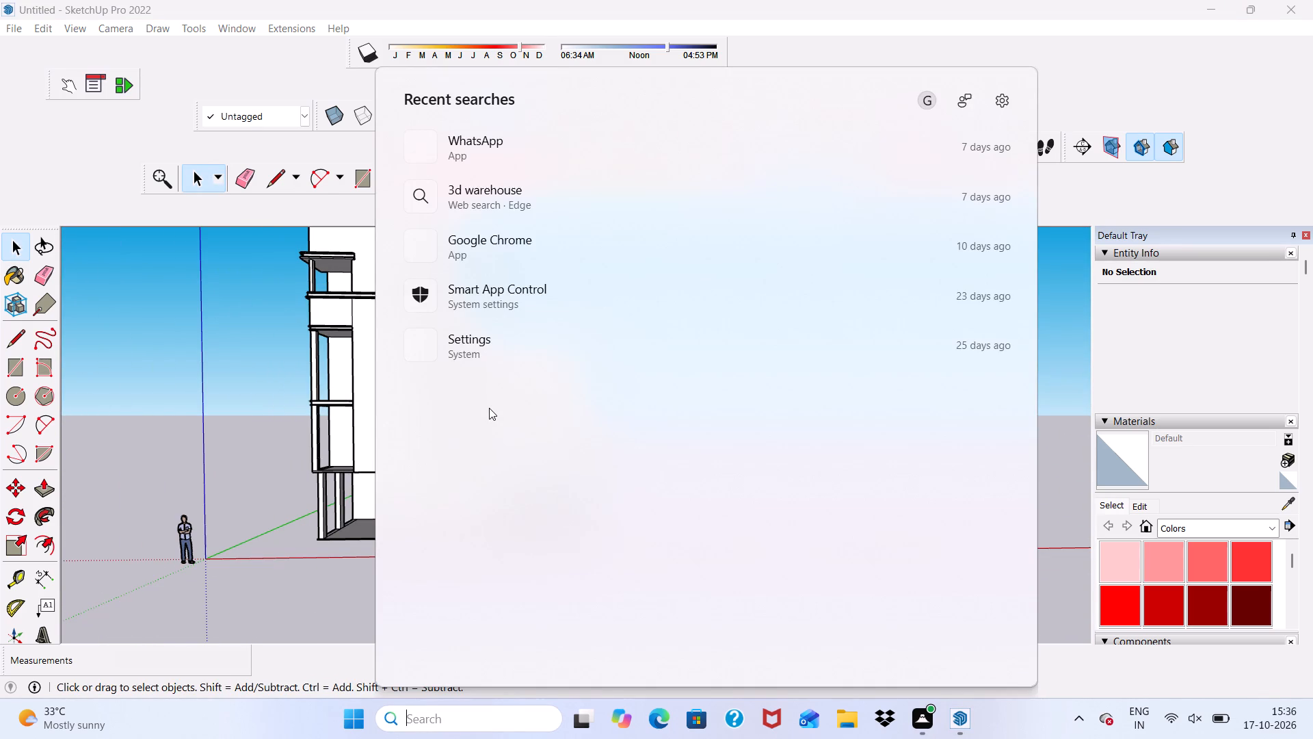
{"action": "left_click", "coordinate": [216, 409]}
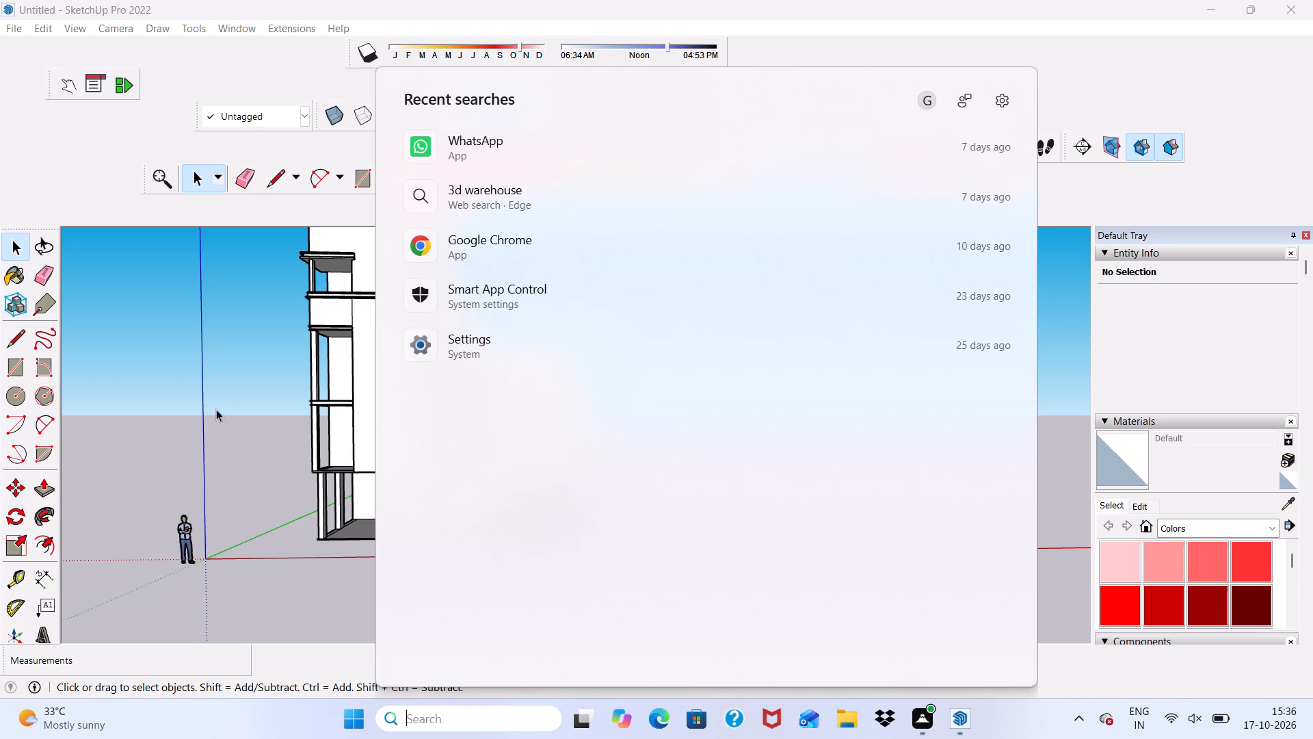
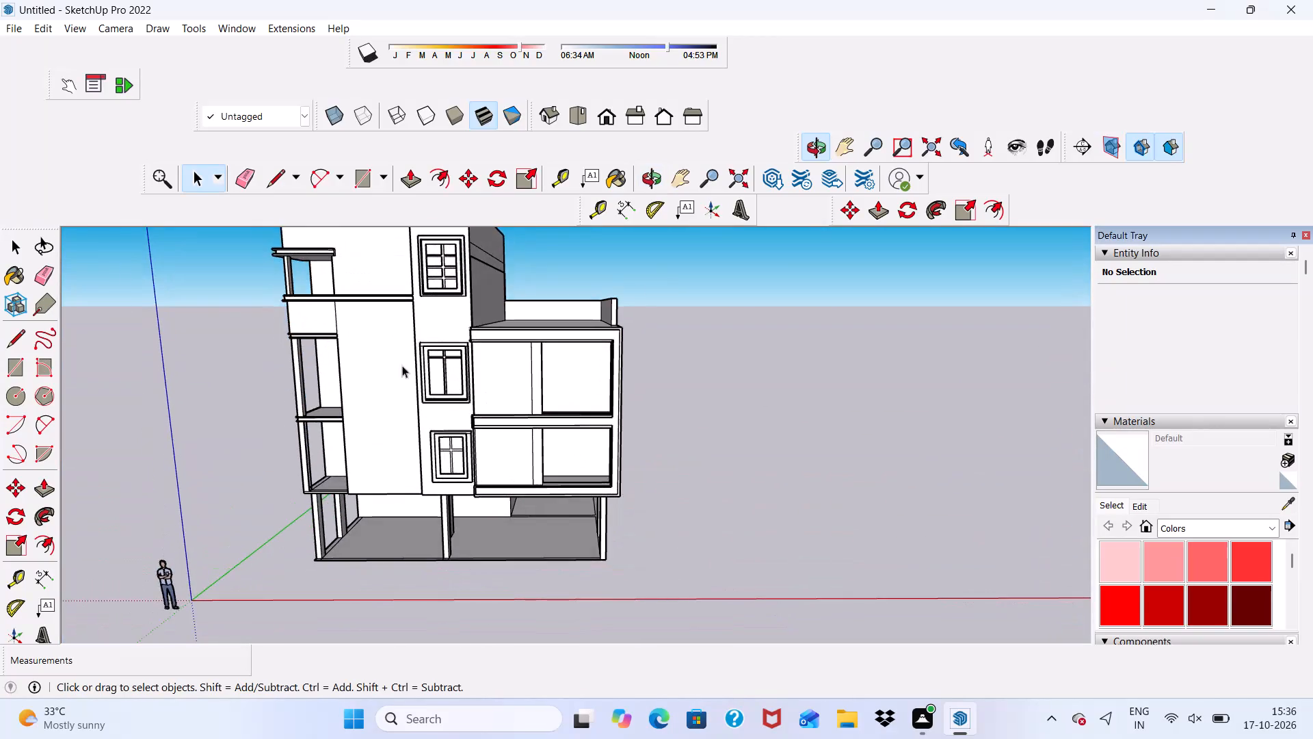
Erase the two horizontal band lines and their leftover edge fragments on the tall block's side wall above the terrace.
{"action": "scroll", "coordinate": [386, 356], "scroll_direction": "up", "scroll_amount": 6}
{"action": "scroll", "coordinate": [384, 356], "scroll_direction": "down", "scroll_amount": 1}
{"action": "middle_click_drag", "start_coordinate": [418, 354], "coordinate": [506, 354]}
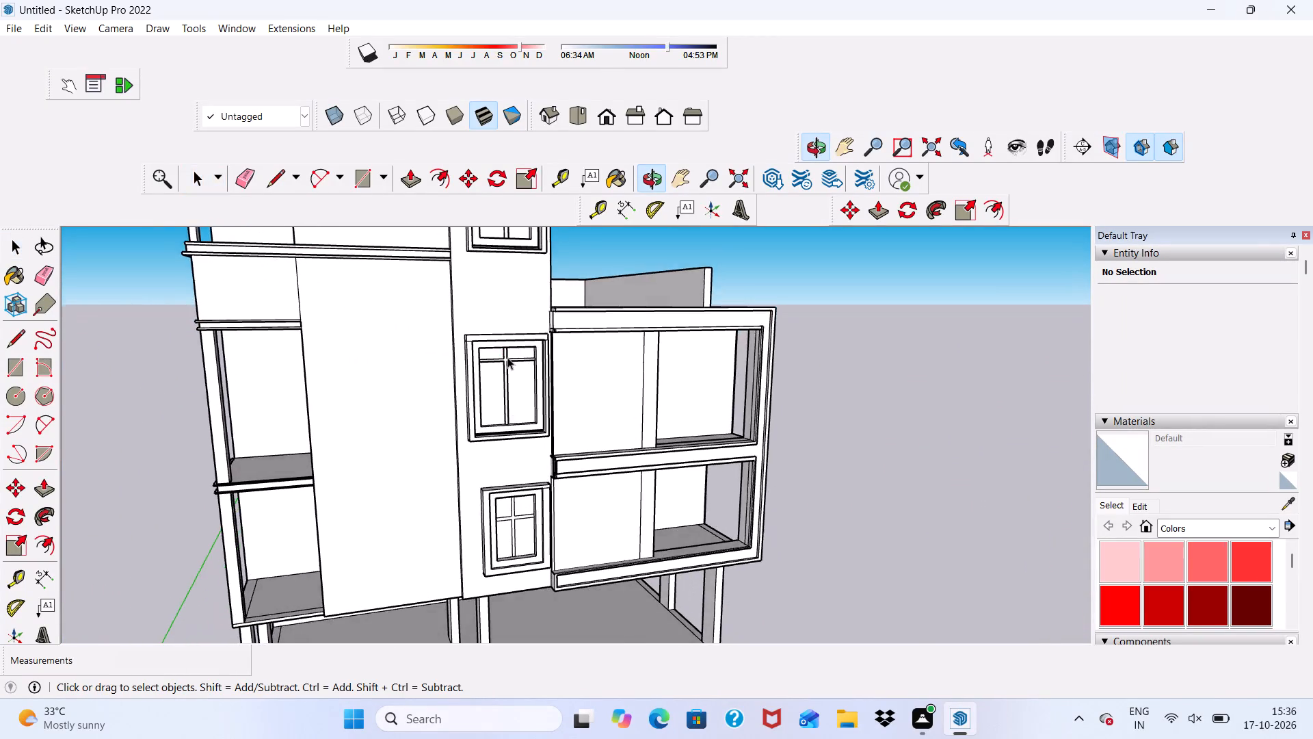
{"action": "scroll", "coordinate": [448, 356], "scroll_direction": "down", "scroll_amount": 8}
{"action": "middle_click_drag", "start_coordinate": [568, 493], "coordinate": [448, 450]}
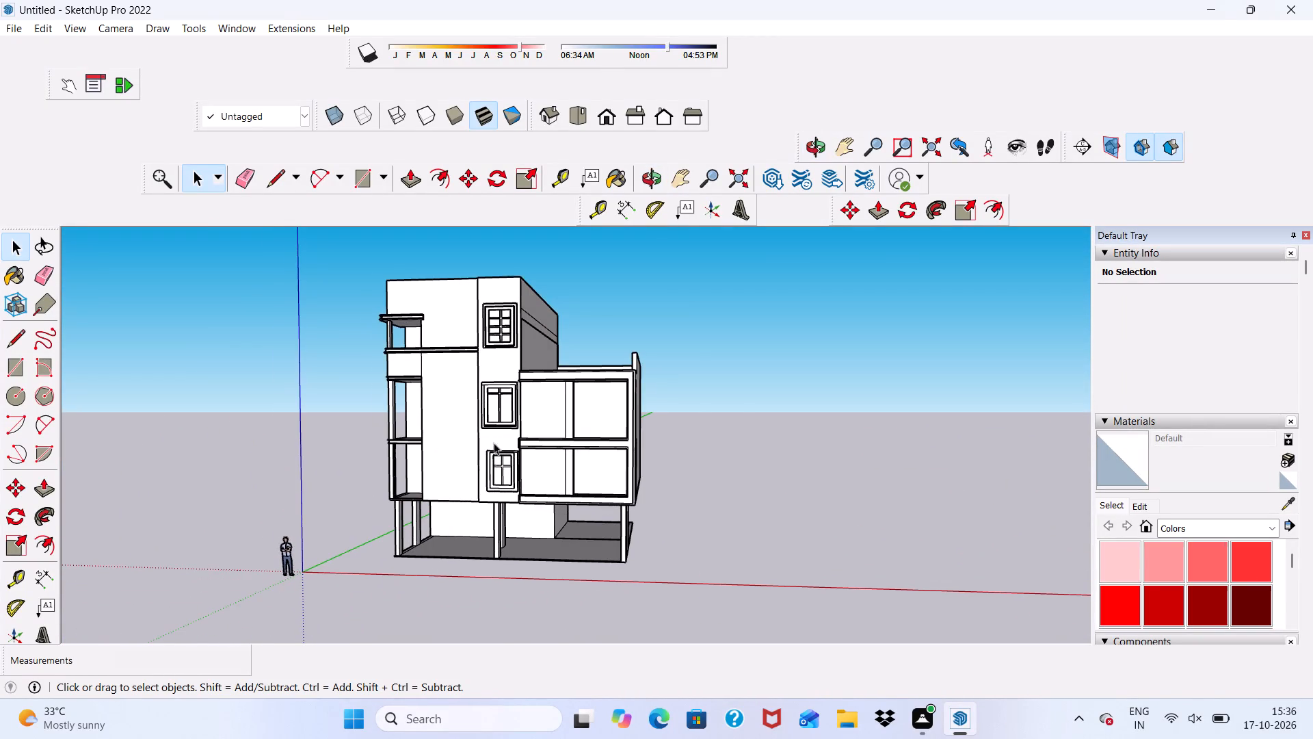
{"action": "scroll", "coordinate": [510, 332], "scroll_direction": "up", "scroll_amount": 6}
{"action": "middle_click_drag", "start_coordinate": [606, 287], "coordinate": [426, 366]}
{"action": "scroll", "coordinate": [558, 285], "scroll_direction": "up", "scroll_amount": 3}
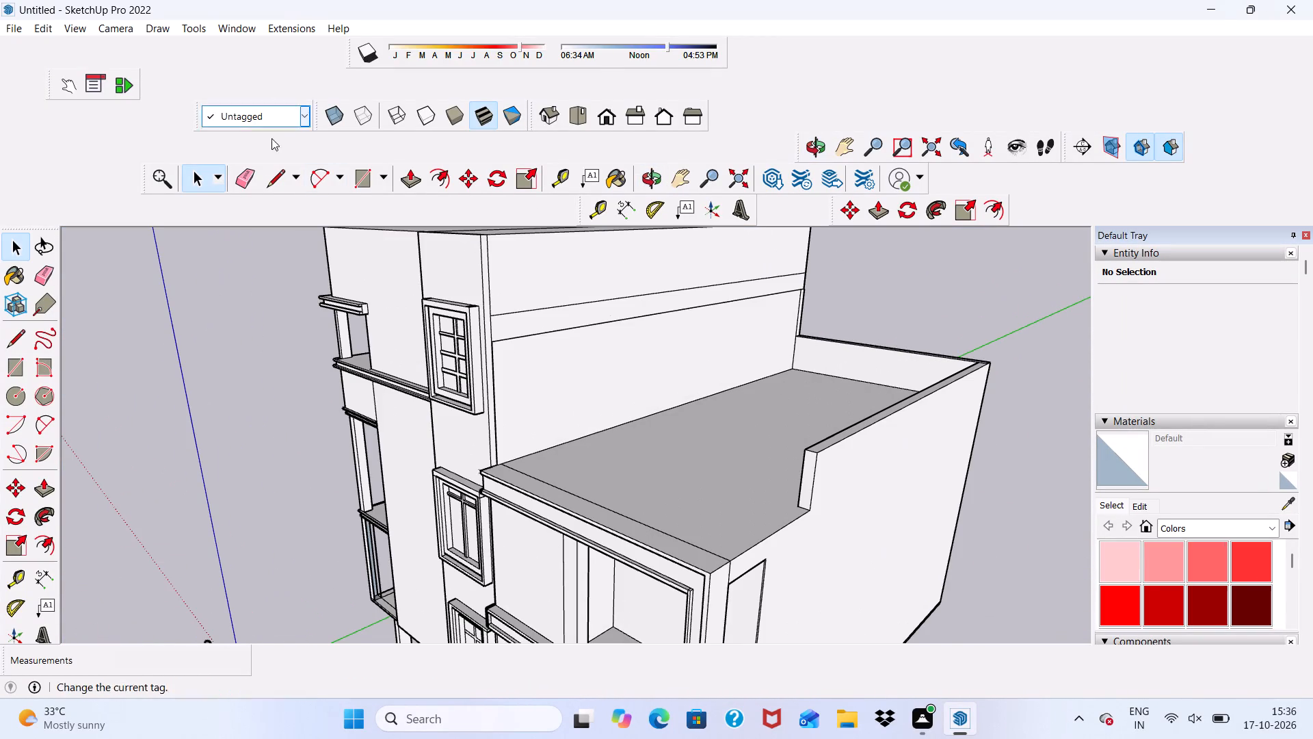
{"action": "left_click", "coordinate": [245, 174]}
{"action": "left_click_drag", "start_coordinate": [527, 304], "coordinate": [535, 334]}
{"action": "scroll", "coordinate": [466, 343], "scroll_direction": "up", "scroll_amount": 20}
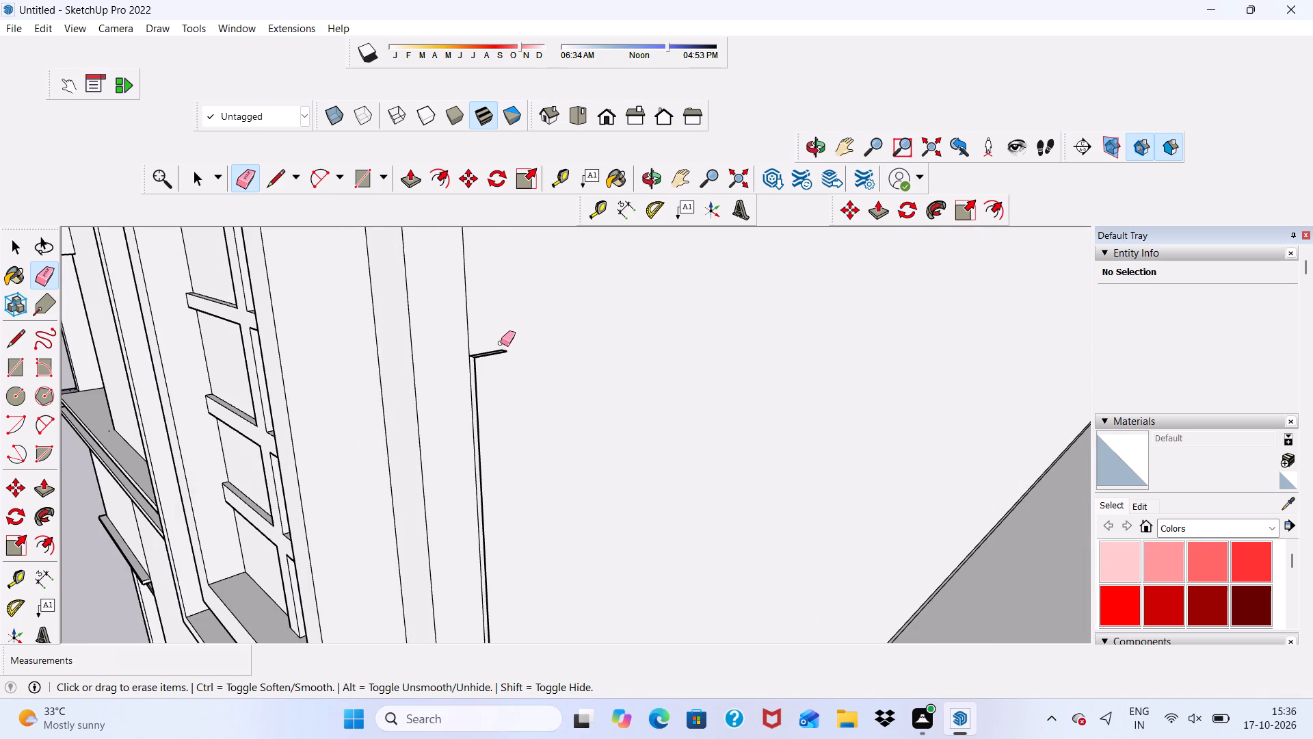
{"action": "left_click_drag", "start_coordinate": [488, 340], "coordinate": [489, 360]}
{"action": "left_click", "coordinate": [474, 363]}
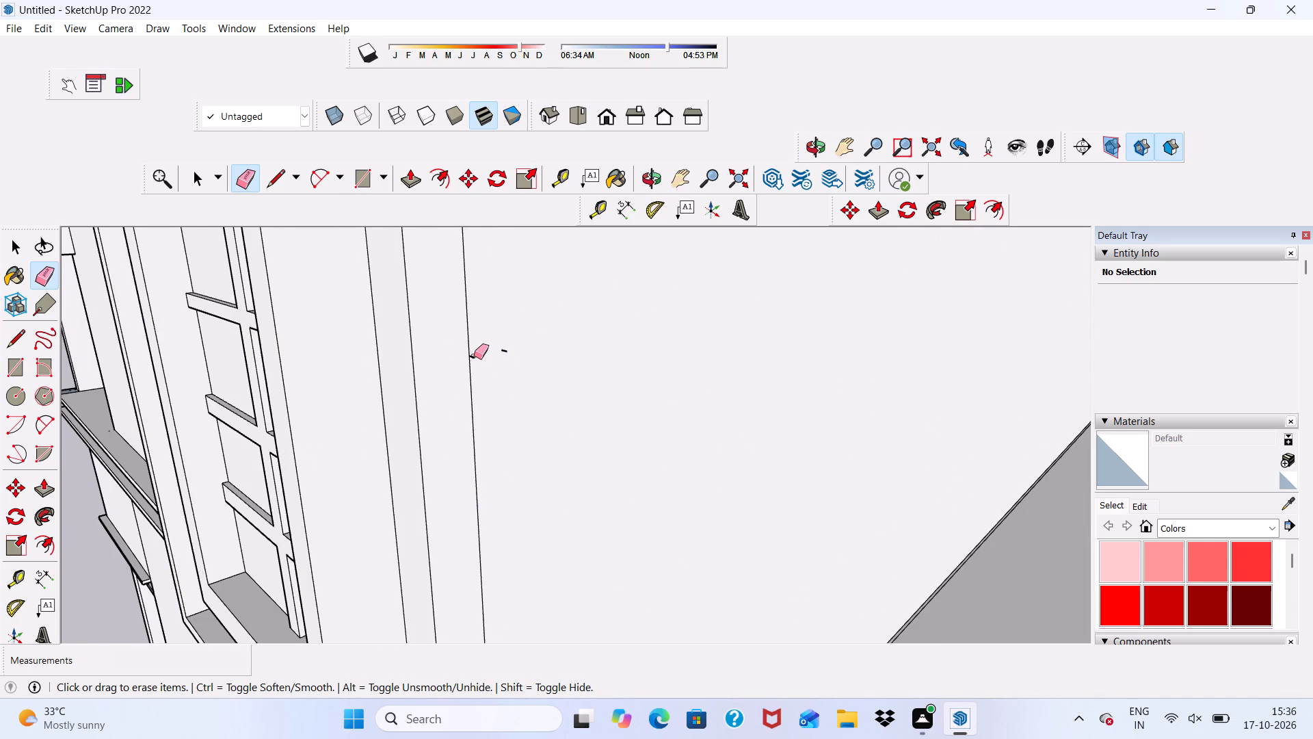
{"action": "left_click_drag", "start_coordinate": [474, 356], "coordinate": [477, 366]}
{"action": "left_click_drag", "start_coordinate": [498, 349], "coordinate": [508, 351]}
Erase the stray edges of the narrow projecting strip at the rear end of the tall block's side wall, above the parapet.
{"action": "scroll", "coordinate": [385, 452], "scroll_direction": "down", "scroll_amount": 11}
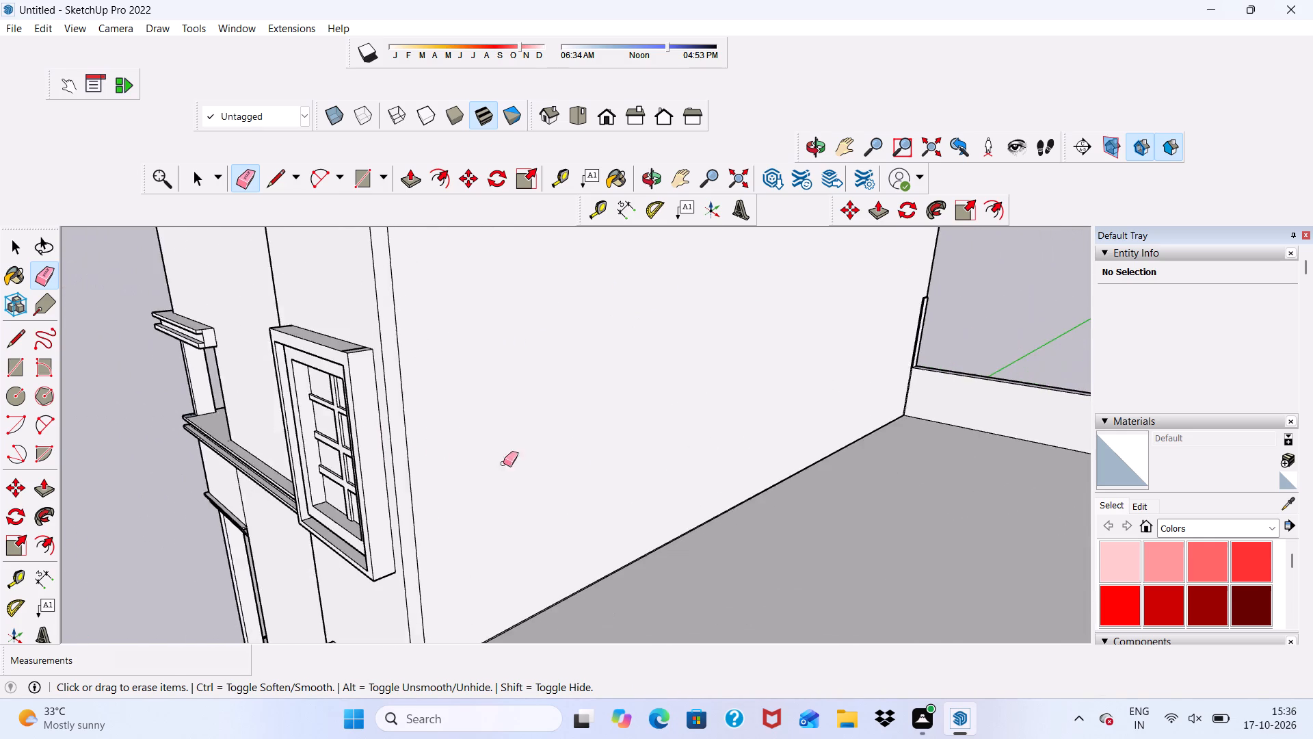
{"action": "scroll", "coordinate": [503, 463], "scroll_direction": "down", "scroll_amount": 8}
{"action": "middle_click_drag", "start_coordinate": [695, 484], "coordinate": [532, 532]}
{"action": "scroll", "coordinate": [486, 515], "scroll_direction": "up", "scroll_amount": 6}
{"action": "scroll", "coordinate": [204, 425], "scroll_direction": "down", "scroll_amount": 5}
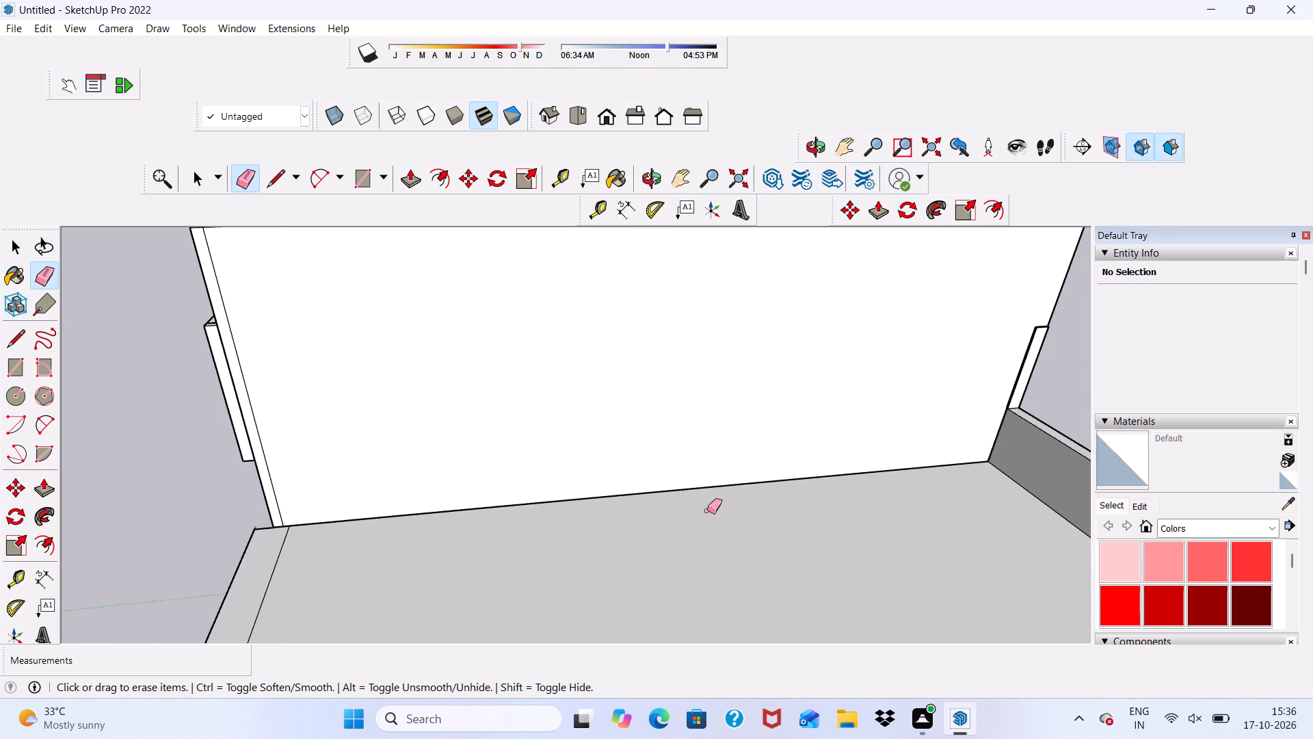
{"action": "scroll", "coordinate": [948, 337], "scroll_direction": "up", "scroll_amount": 17}
{"action": "middle_click_drag", "start_coordinate": [936, 372], "coordinate": [985, 445]}
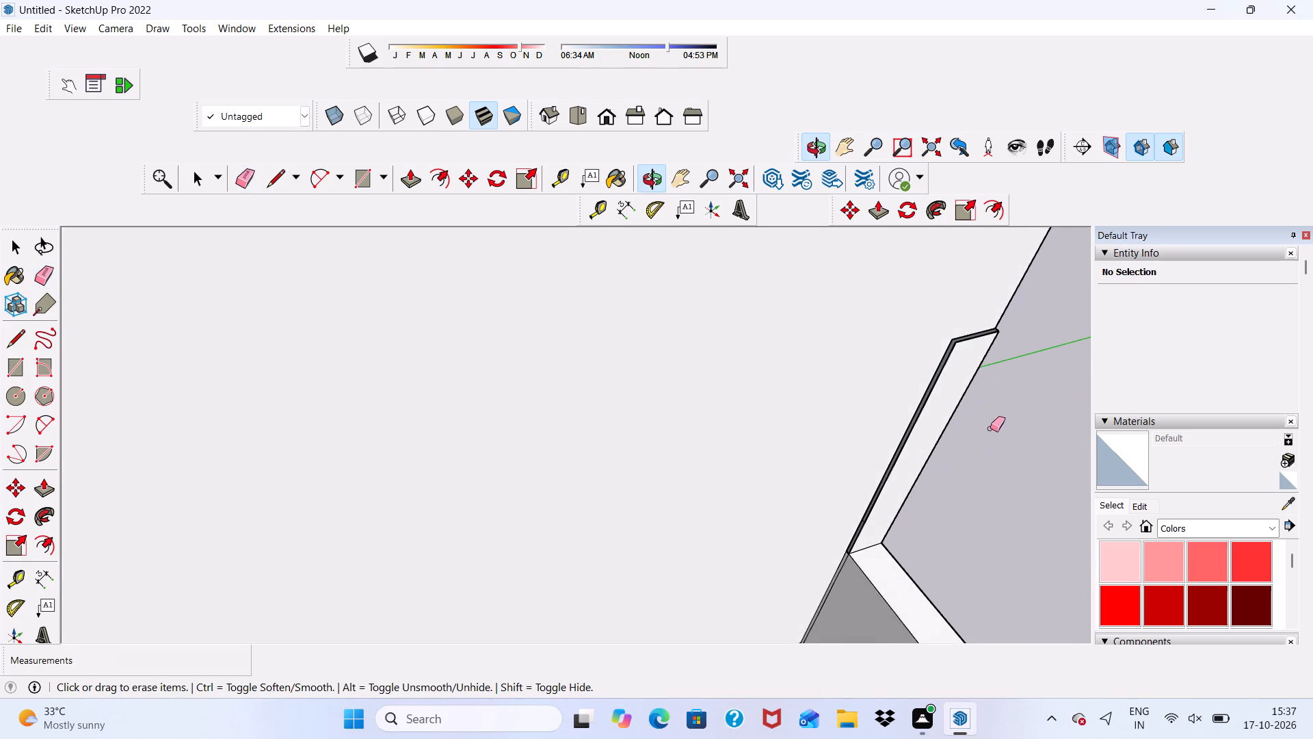
{"action": "scroll", "coordinate": [942, 356], "scroll_direction": "up", "scroll_amount": 6}
{"action": "left_click_drag", "start_coordinate": [980, 333], "coordinate": [983, 339]}
{"action": "left_click", "coordinate": [981, 323]}
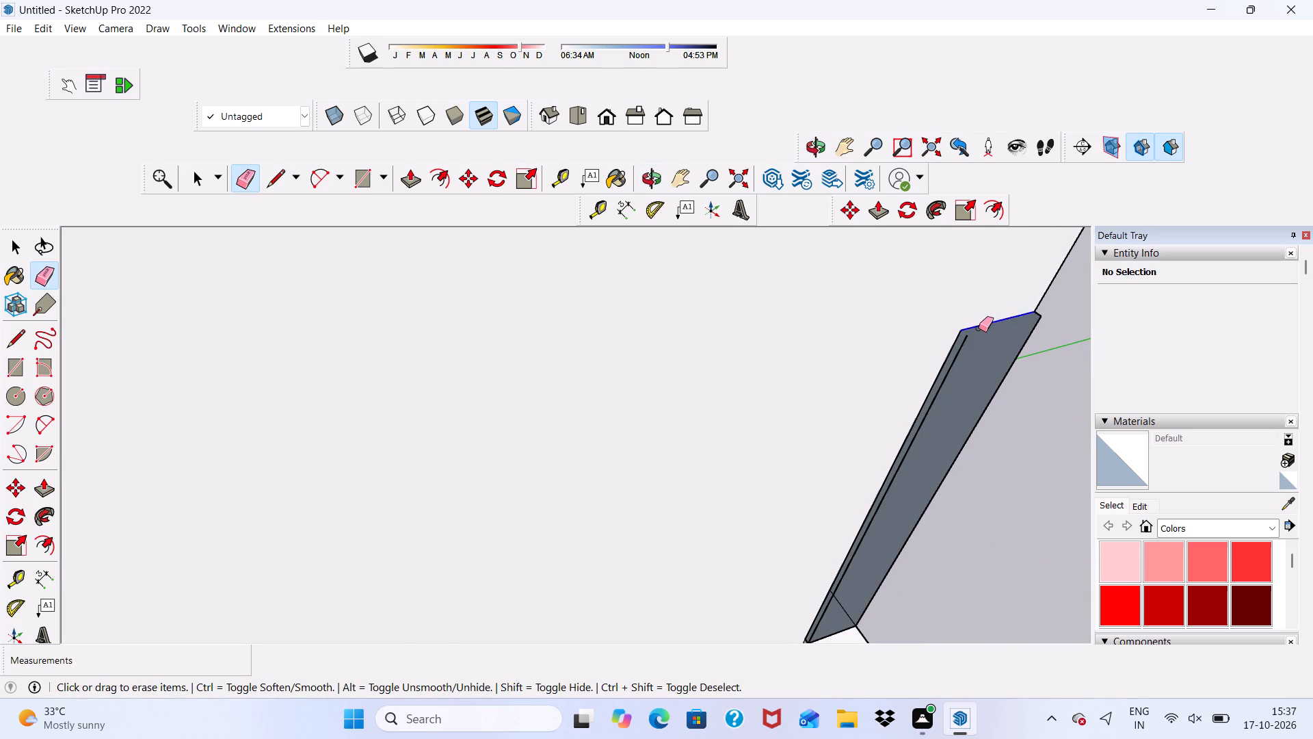
{"action": "key", "text": "ctrl+z"}
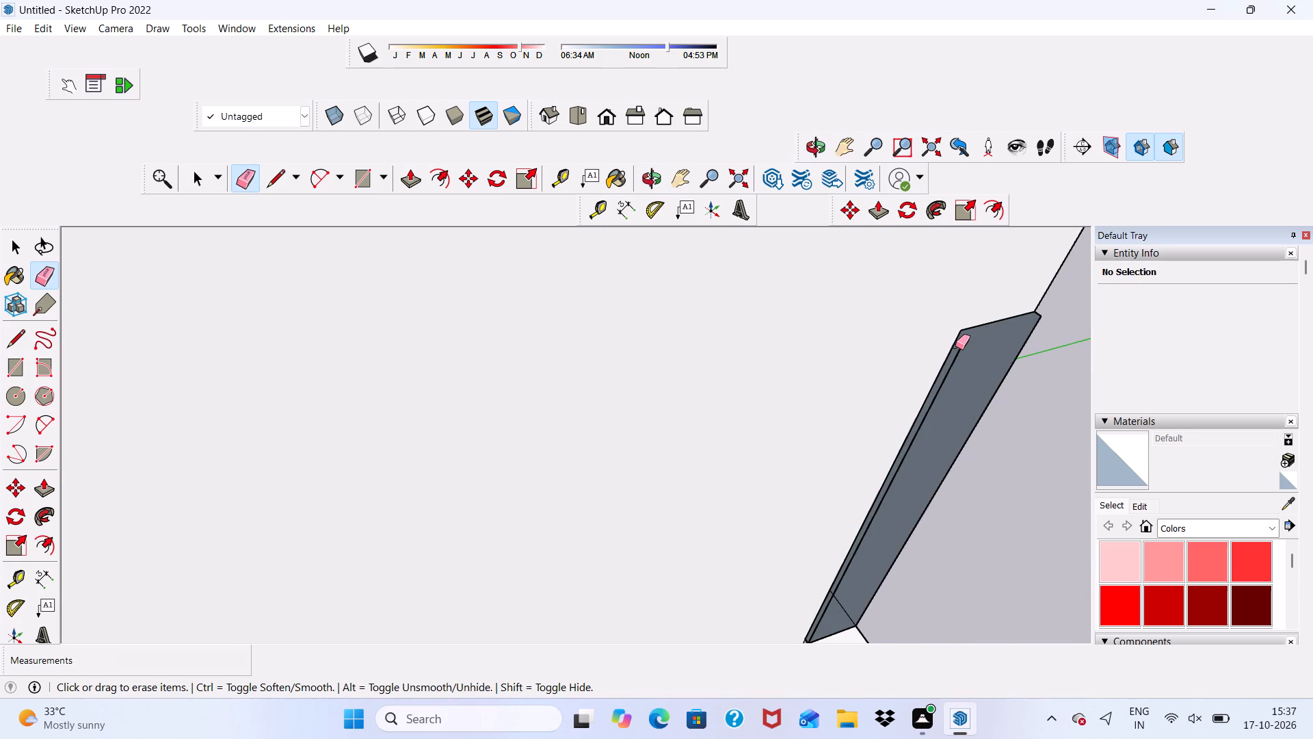
{"action": "scroll", "coordinate": [1059, 130], "scroll_direction": "down", "scroll_amount": 1}
{"action": "scroll", "coordinate": [1089, 257], "scroll_direction": "up", "scroll_amount": 5}
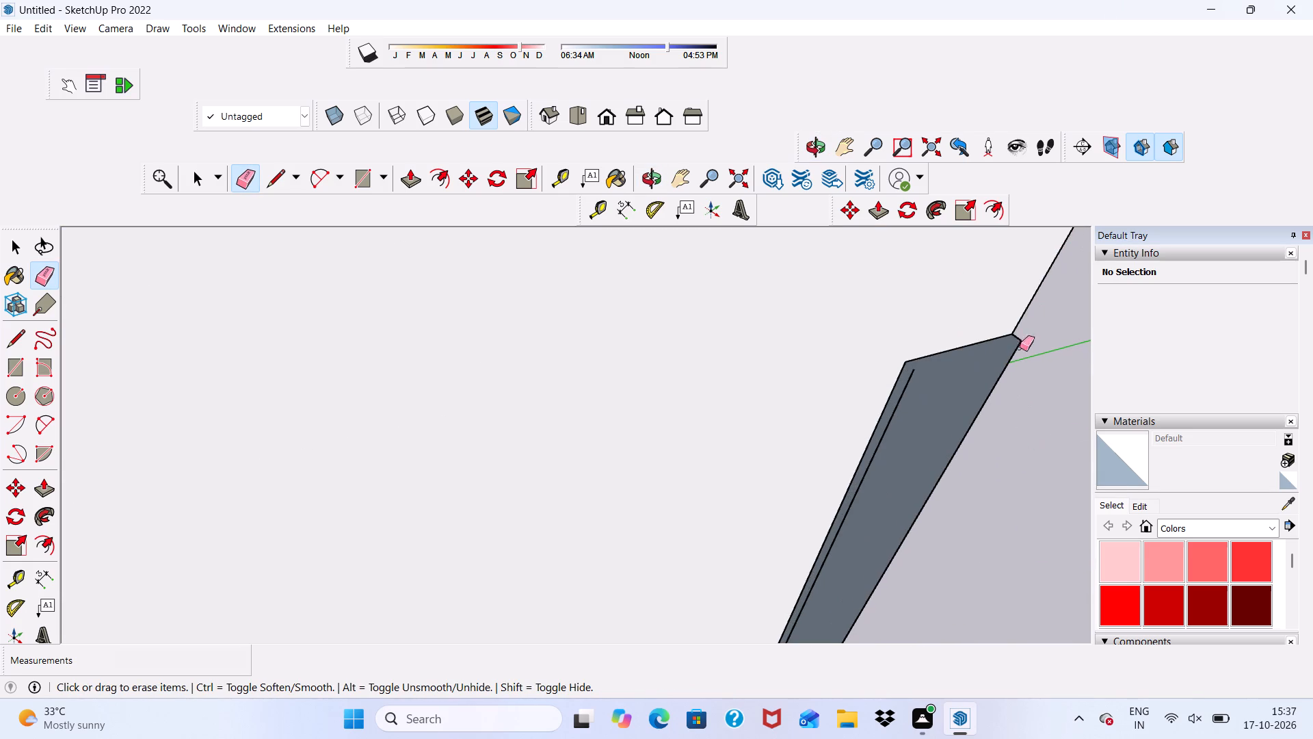
{"action": "scroll", "coordinate": [1020, 357], "scroll_direction": "up", "scroll_amount": 3}
{"action": "scroll", "coordinate": [784, 452], "scroll_direction": "down", "scroll_amount": 5}
{"action": "scroll", "coordinate": [756, 500], "scroll_direction": "up", "scroll_amount": 6}
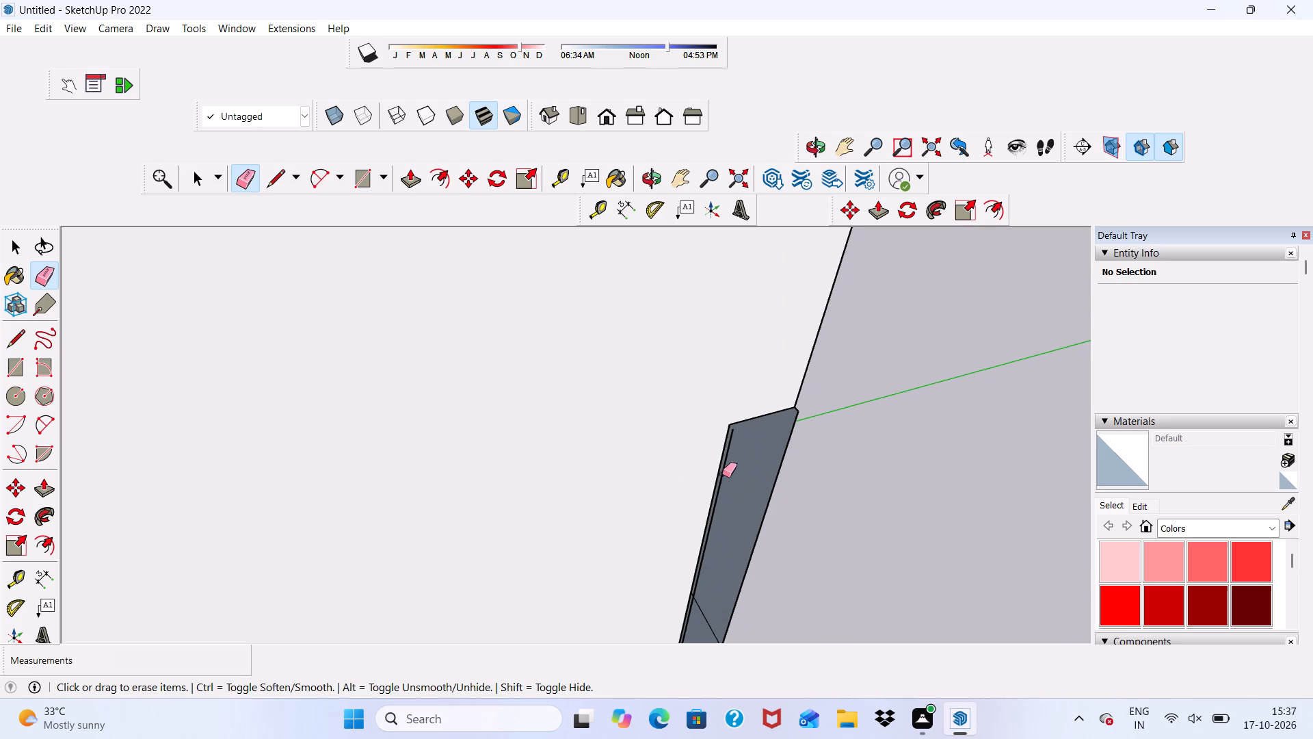
{"action": "left_click", "coordinate": [725, 462]}
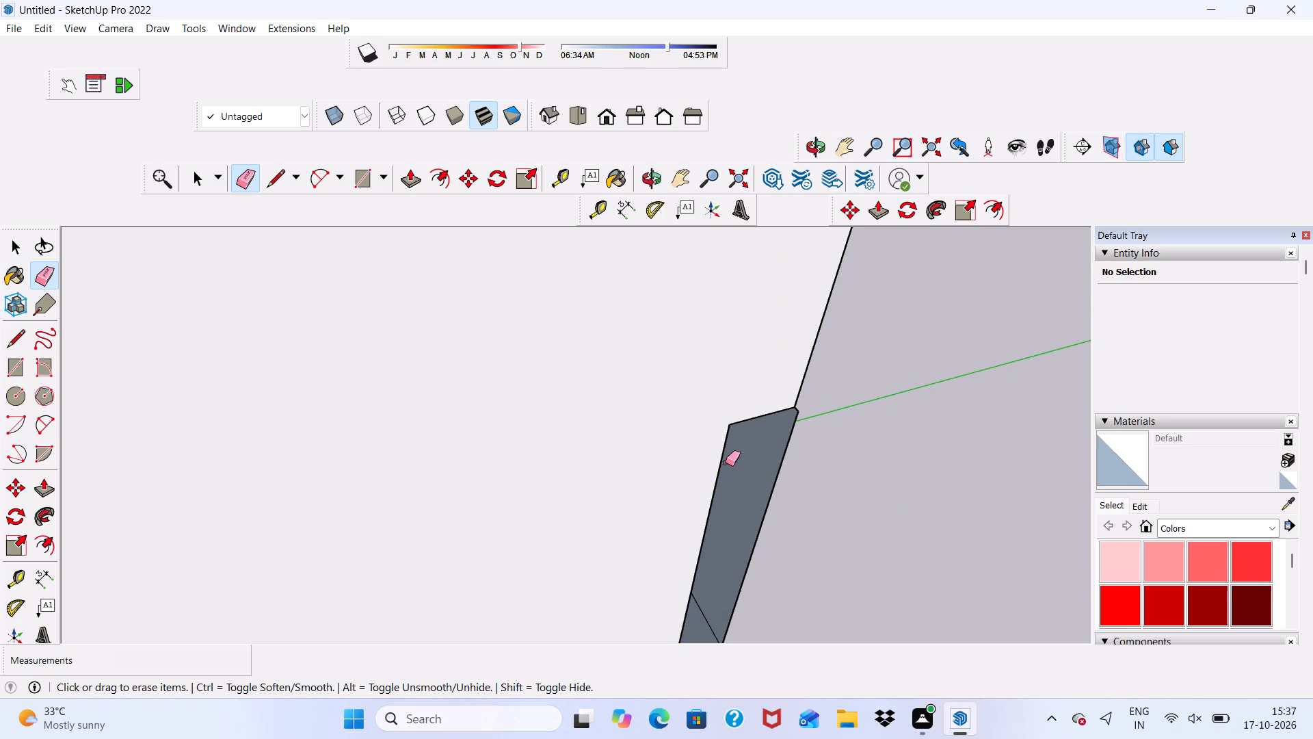
Push/Pull the recessed dark strip face at the wall's rear end outward past the side wall's surface.
{"action": "scroll", "coordinate": [810, 476], "scroll_direction": "up", "scroll_amount": 4}
{"action": "scroll", "coordinate": [800, 428], "scroll_direction": "down", "scroll_amount": 6}
{"action": "middle_click_drag", "start_coordinate": [804, 481], "coordinate": [549, 384]}
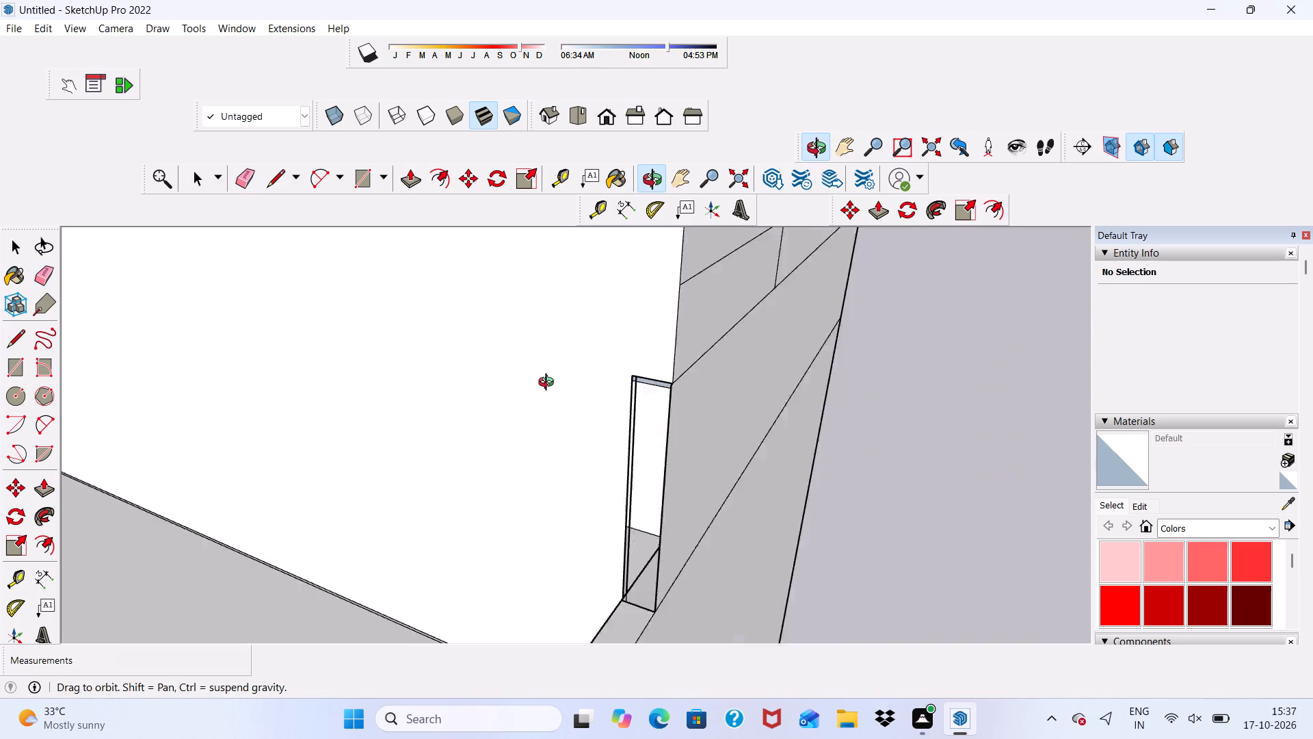
{"action": "middle_click_drag", "start_coordinate": [549, 384], "coordinate": [778, 365]}
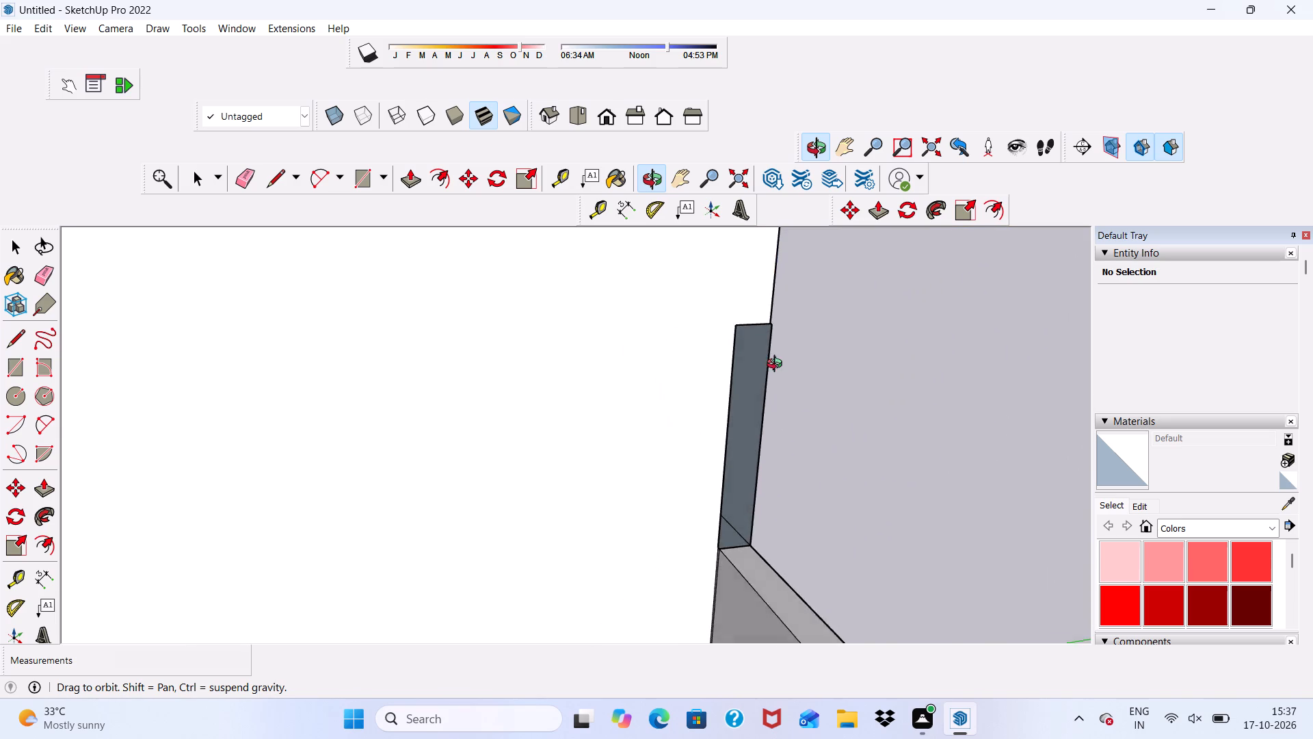
{"action": "middle_click_drag", "start_coordinate": [778, 365], "coordinate": [801, 365]}
{"action": "key", "text": "space"}
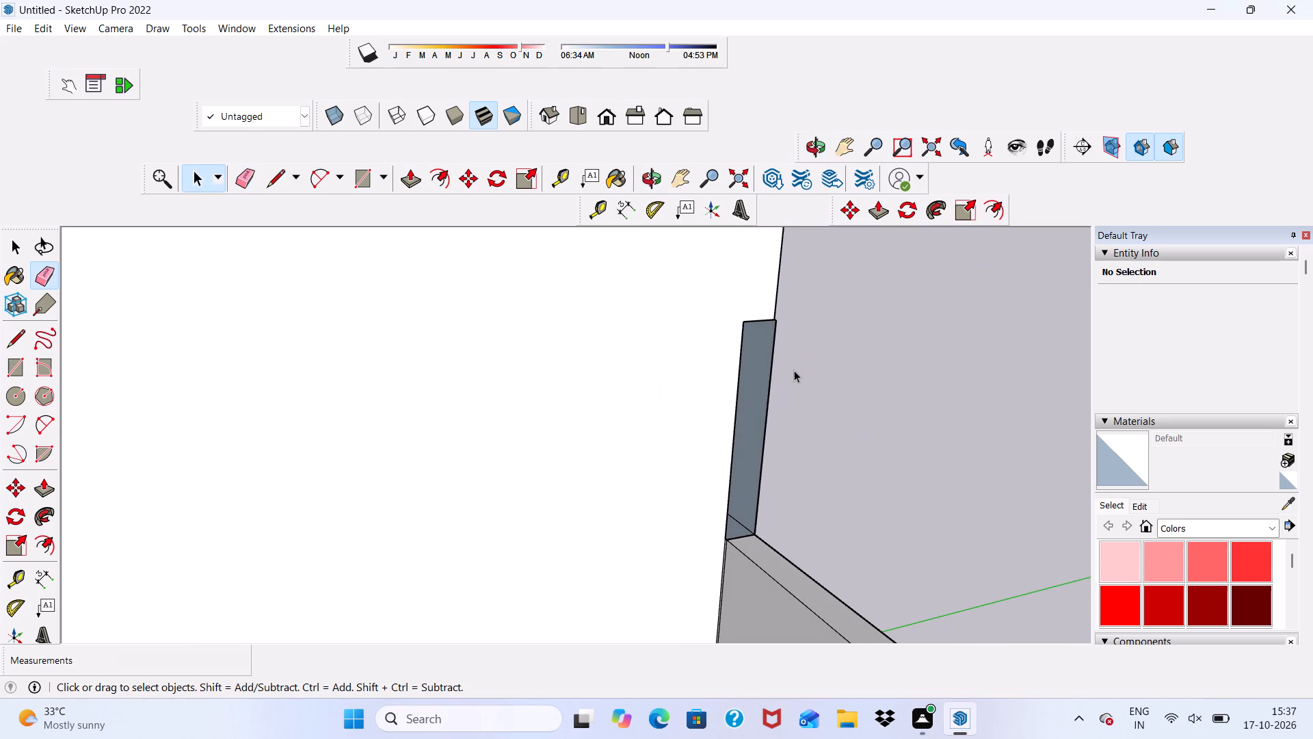
{"action": "scroll", "coordinate": [745, 413], "scroll_direction": "up", "scroll_amount": 4}
{"action": "left_click", "coordinate": [748, 377]}
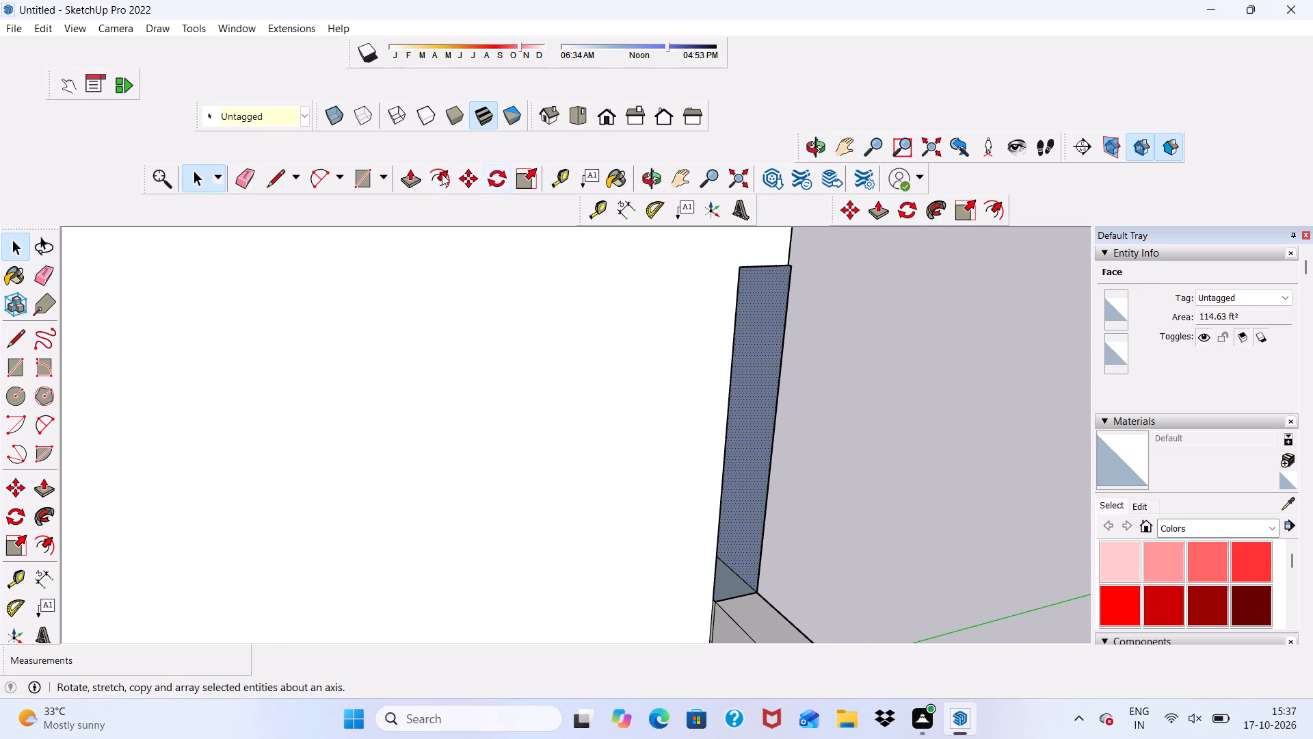
{"action": "left_click", "coordinate": [403, 178]}
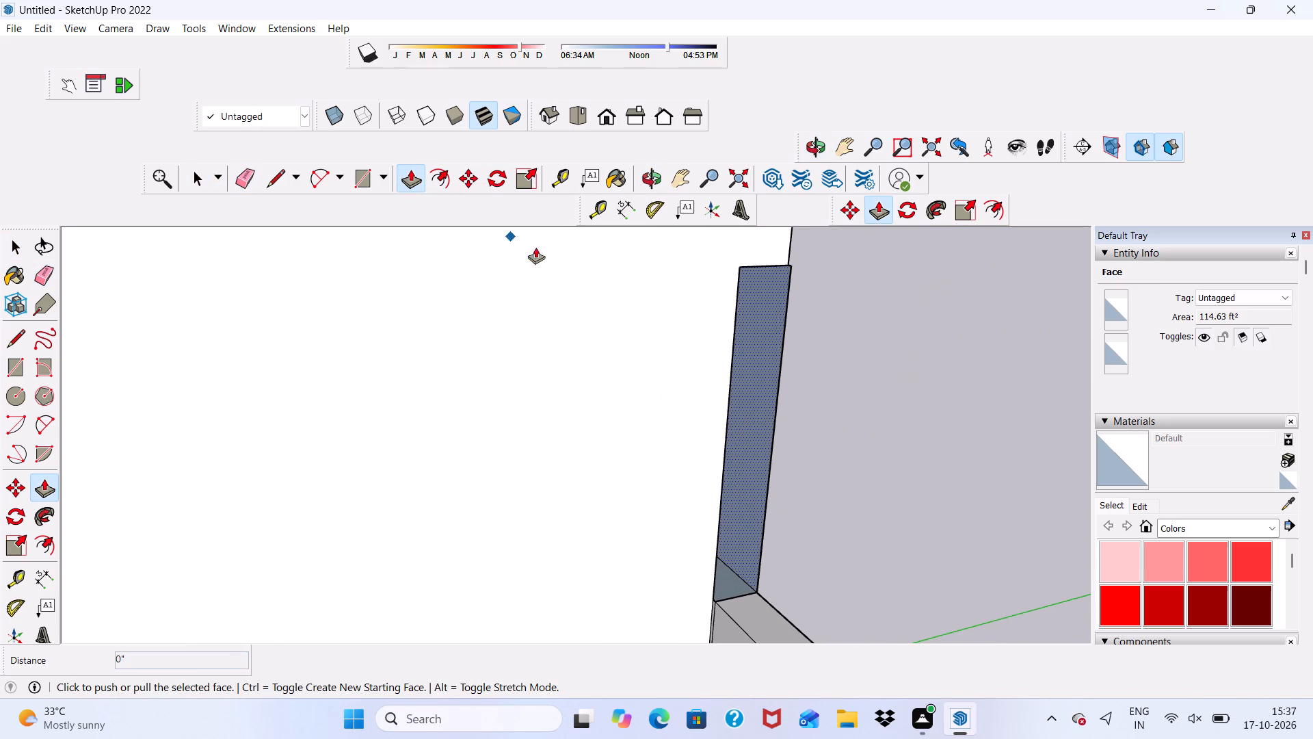
{"action": "left_click", "coordinate": [756, 368]}
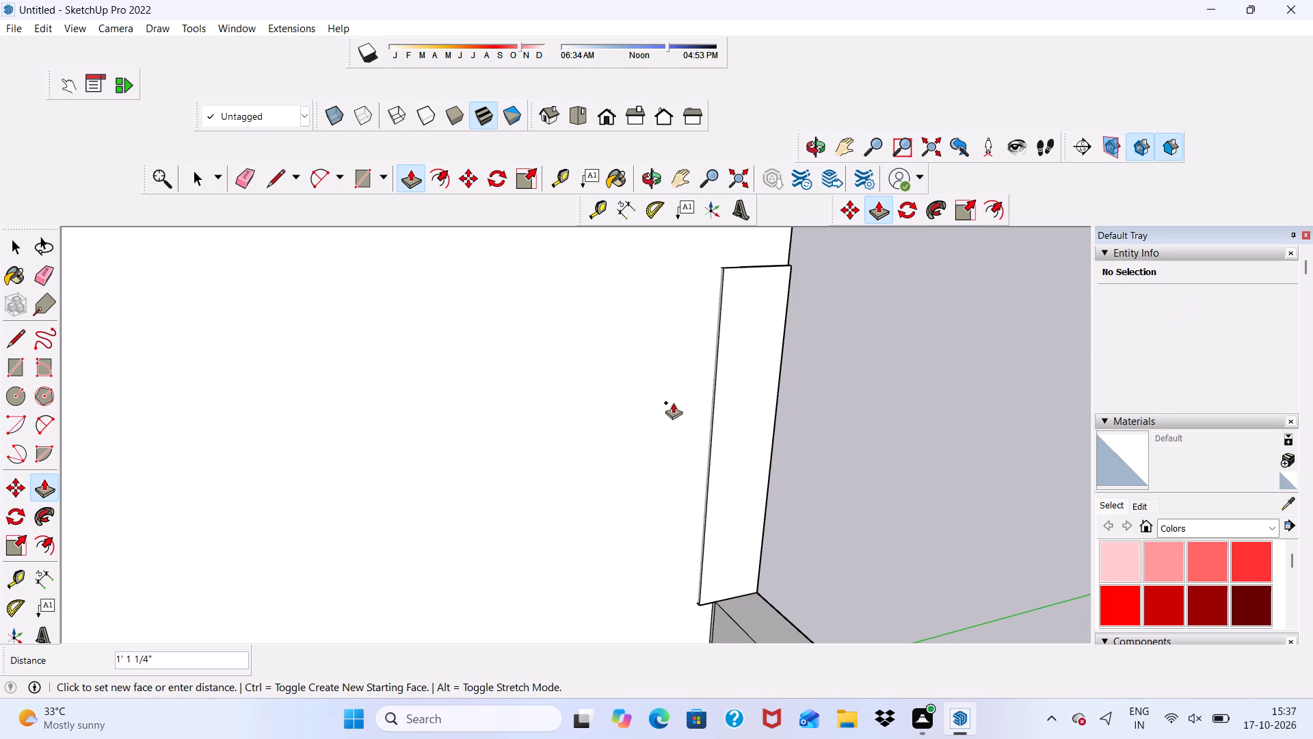
{"action": "left_click", "coordinate": [692, 304]}
Push the protruding strip face back about 13/16" so it is flush with the side wall.
{"action": "scroll", "coordinate": [702, 301], "scroll_direction": "down", "scroll_amount": 2}
{"action": "middle_click_drag", "start_coordinate": [716, 307], "coordinate": [690, 448]}
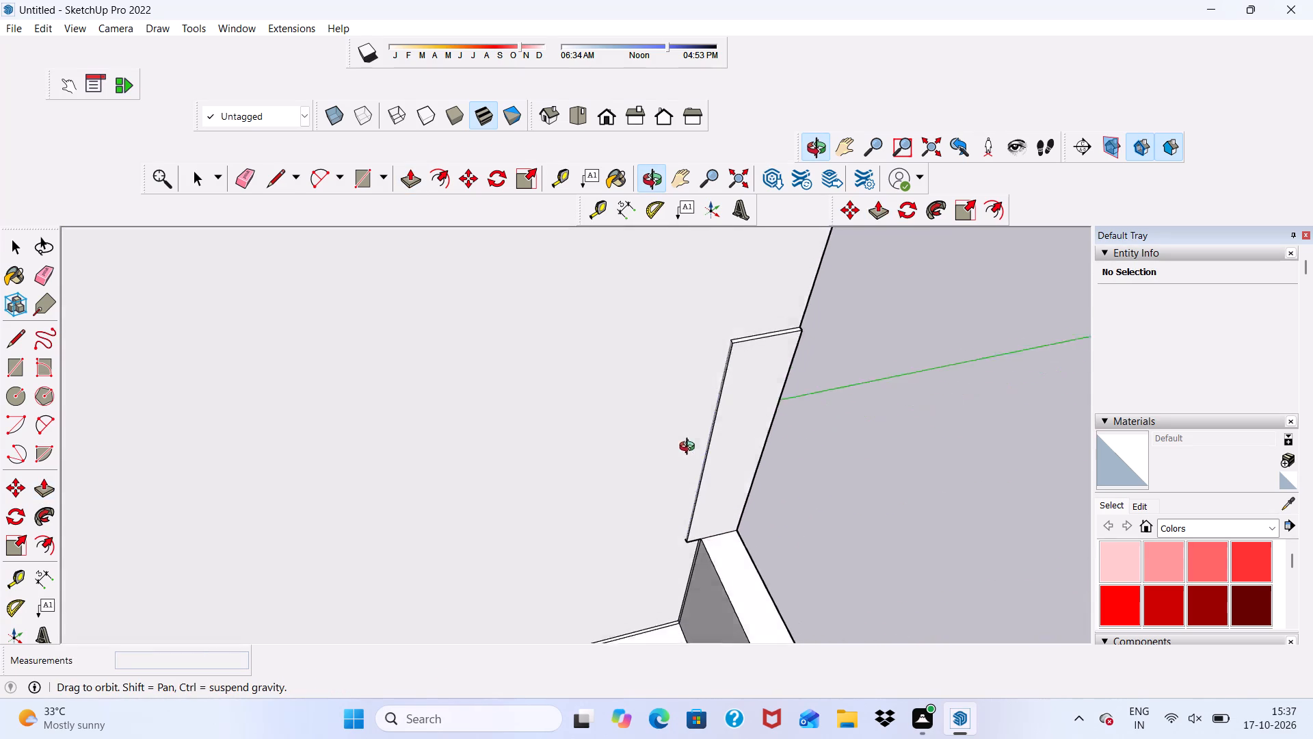
{"action": "middle_click_drag", "start_coordinate": [690, 448], "coordinate": [676, 469]}
{"action": "key", "text": "space"}
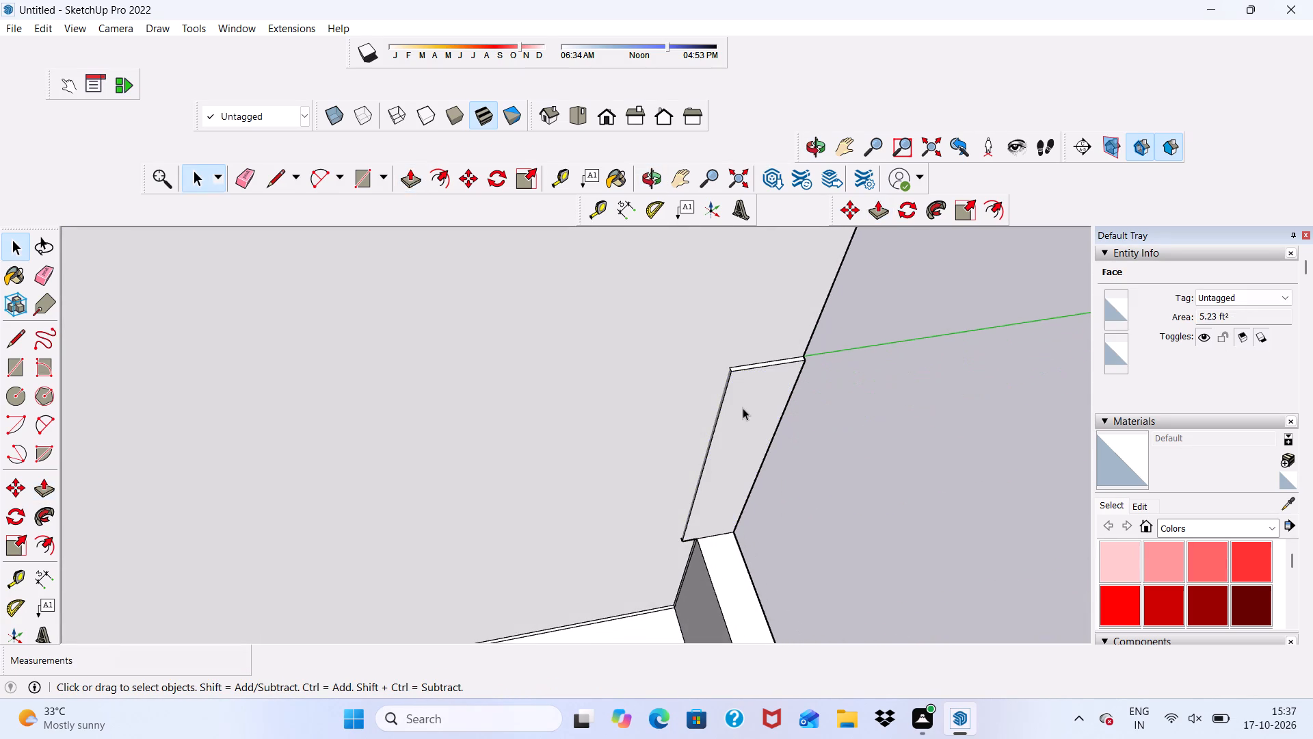
{"action": "left_click", "coordinate": [745, 401]}
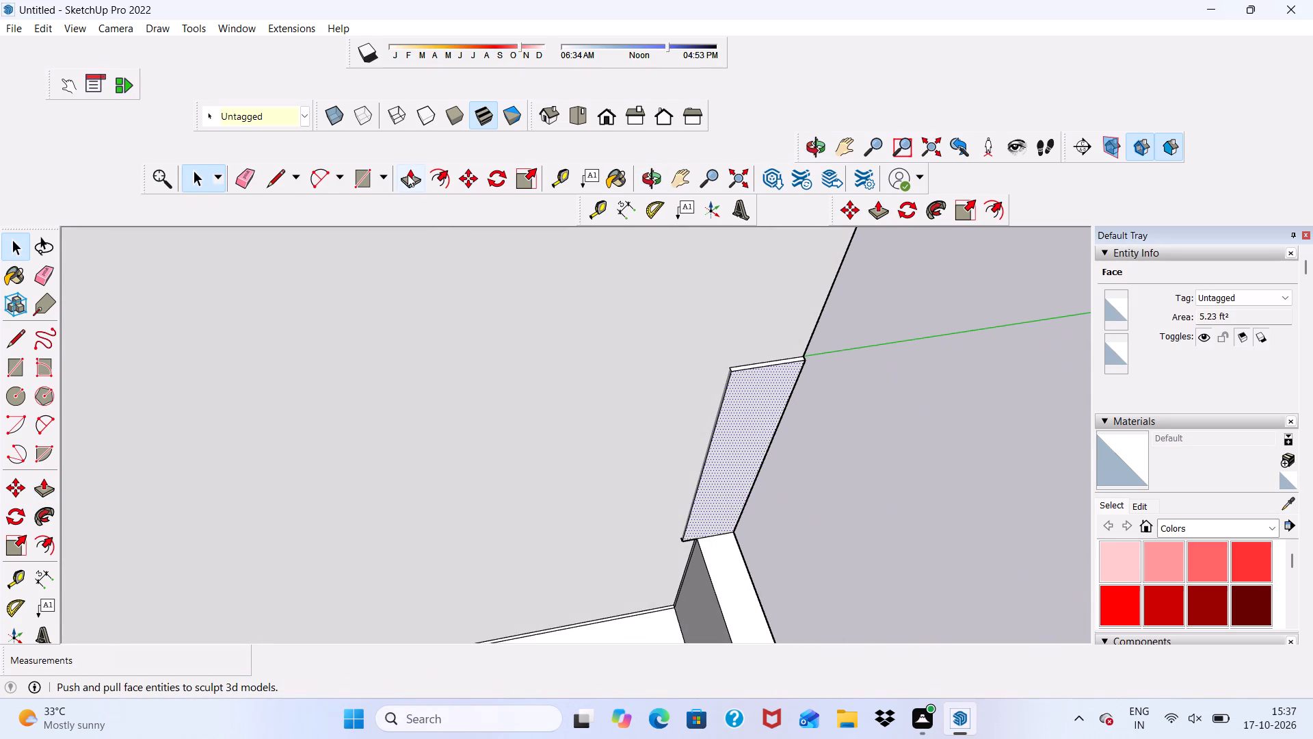
{"action": "left_click", "coordinate": [408, 174]}
{"action": "left_click_drag", "start_coordinate": [748, 421], "coordinate": [748, 399]}
{"action": "scroll", "coordinate": [750, 427], "scroll_direction": "down", "scroll_amount": 1}
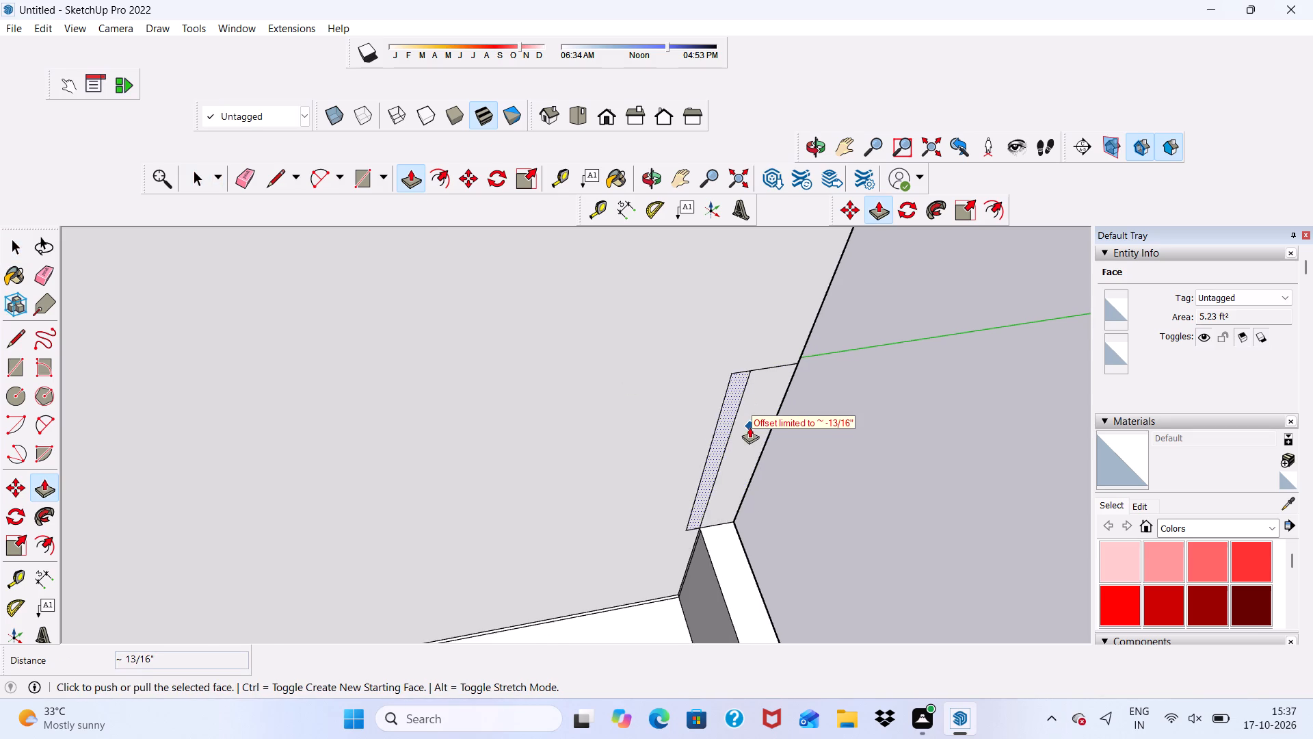
Erase the strip's remaining outline edges so it merges into the tall block's side wall.
{"action": "middle_click_drag", "start_coordinate": [750, 427], "coordinate": [642, 326]}
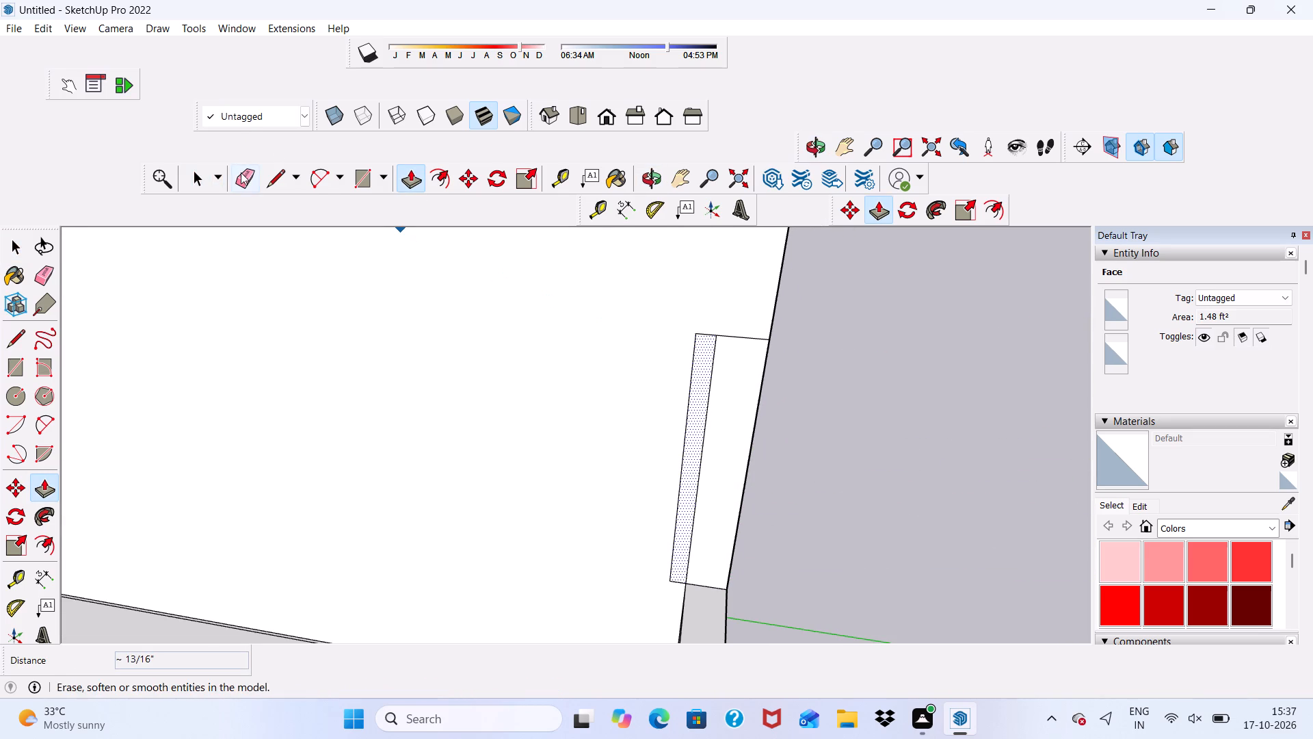
{"action": "left_click", "coordinate": [241, 172]}
{"action": "left_click", "coordinate": [713, 361]}
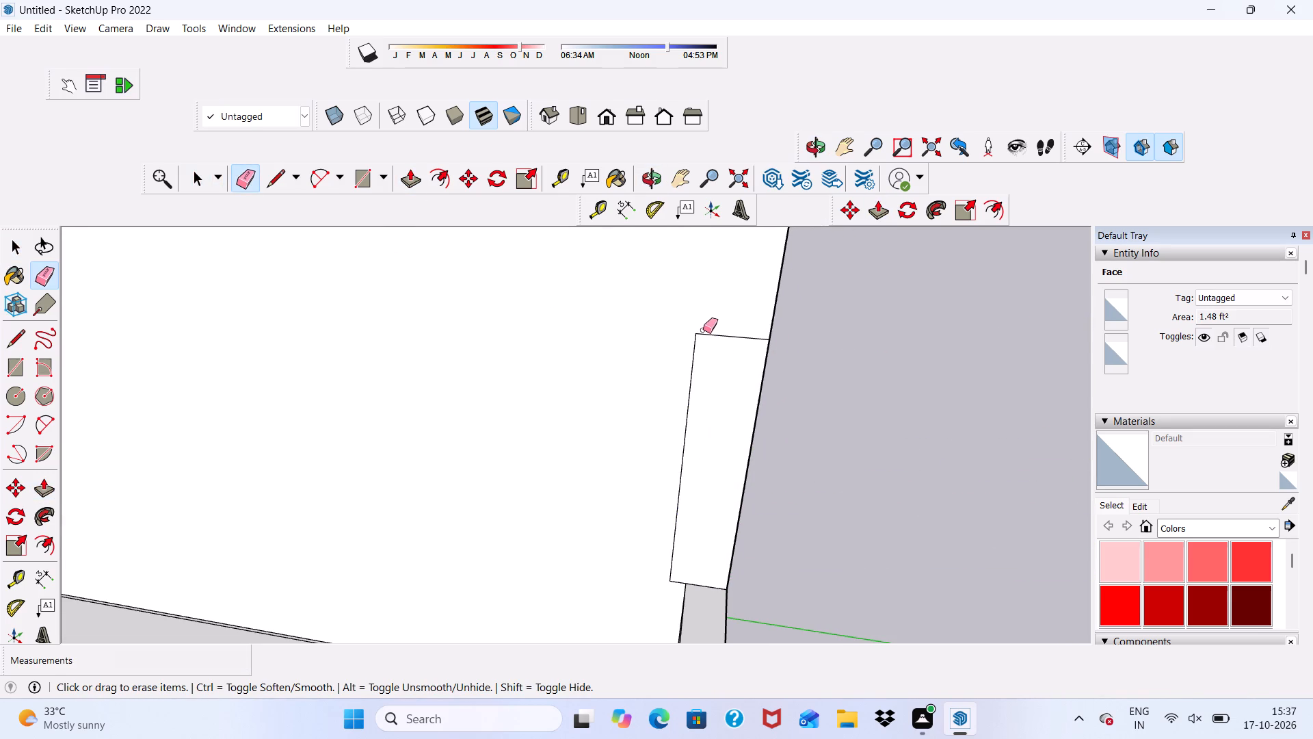
{"action": "left_click_drag", "start_coordinate": [704, 330], "coordinate": [715, 354]}
{"action": "left_click_drag", "start_coordinate": [674, 374], "coordinate": [694, 413]}
{"action": "scroll", "coordinate": [676, 592], "scroll_direction": "up", "scroll_amount": 4}
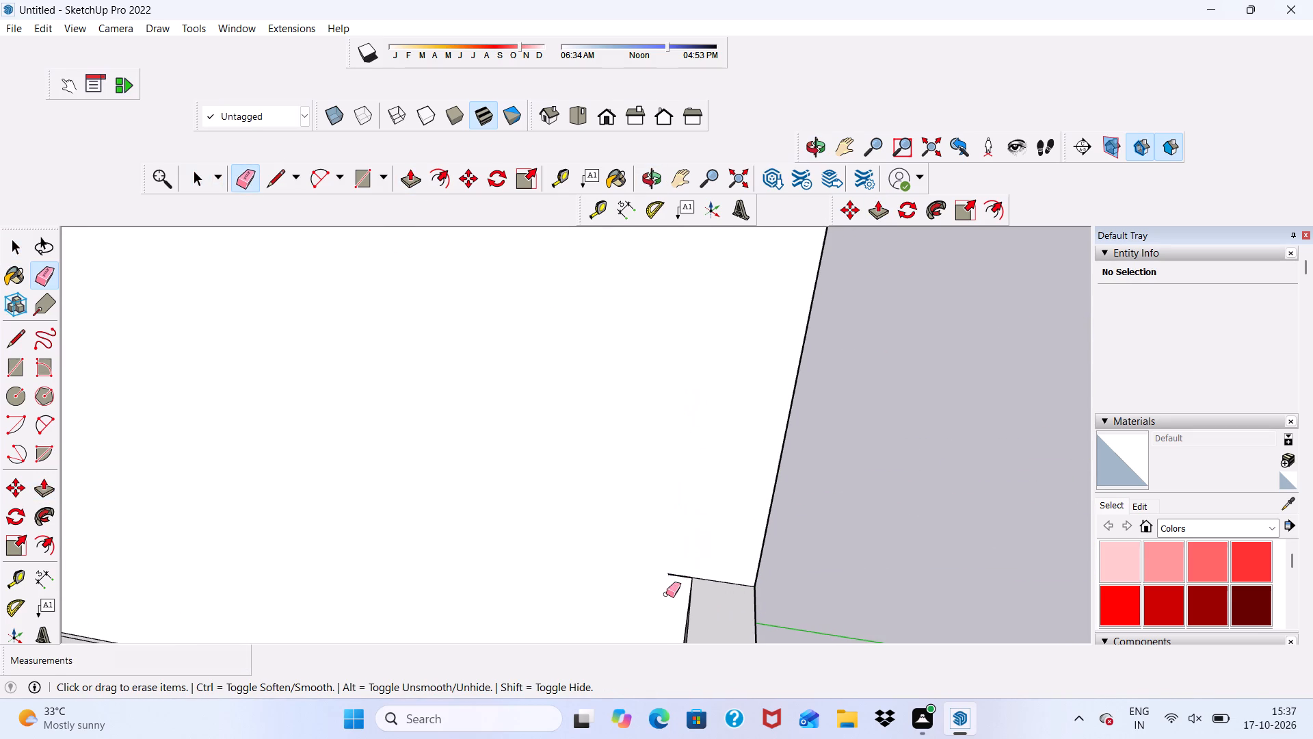
{"action": "left_click", "coordinate": [674, 575]}
Erase the extra vertical line on the rear parapet where it meets the tall block's side wall.
{"action": "scroll", "coordinate": [672, 574], "scroll_direction": "down", "scroll_amount": 2}
{"action": "middle_click_drag", "start_coordinate": [672, 574], "coordinate": [838, 517]}
{"action": "scroll", "coordinate": [847, 513], "scroll_direction": "up", "scroll_amount": 1}
{"action": "scroll", "coordinate": [775, 398], "scroll_direction": "down", "scroll_amount": 11}
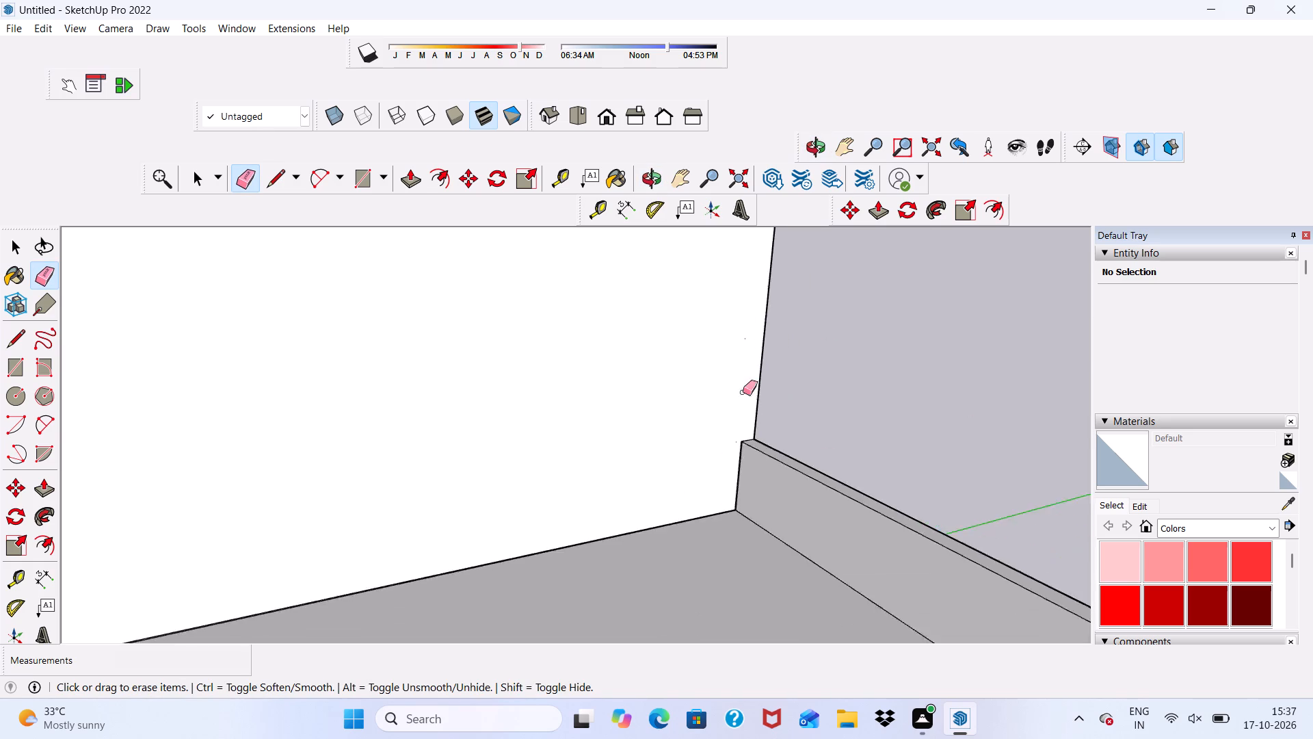
{"action": "scroll", "coordinate": [743, 392], "scroll_direction": "down", "scroll_amount": 3}
{"action": "scroll", "coordinate": [750, 447], "scroll_direction": "up", "scroll_amount": 20}
{"action": "scroll", "coordinate": [750, 447], "scroll_direction": "up", "scroll_amount": 5}
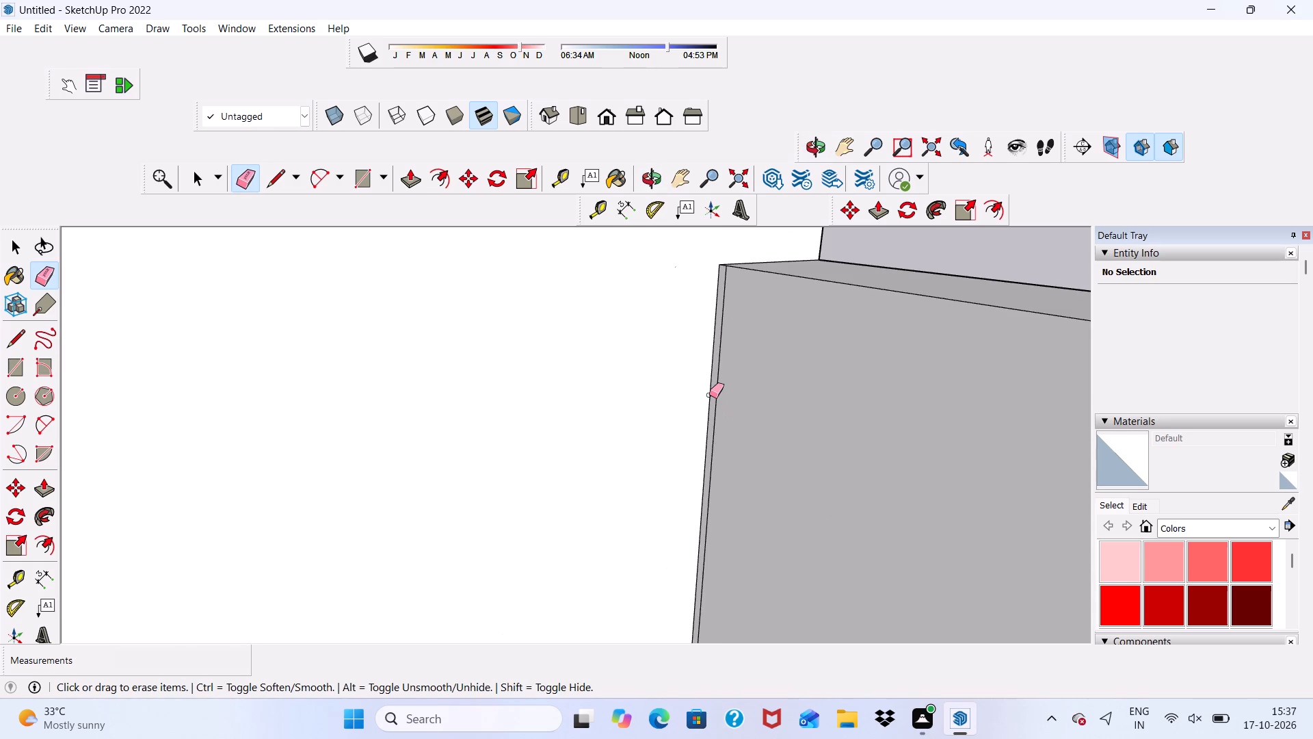
{"action": "left_click", "coordinate": [719, 394]}
{"action": "left_click", "coordinate": [716, 385]}
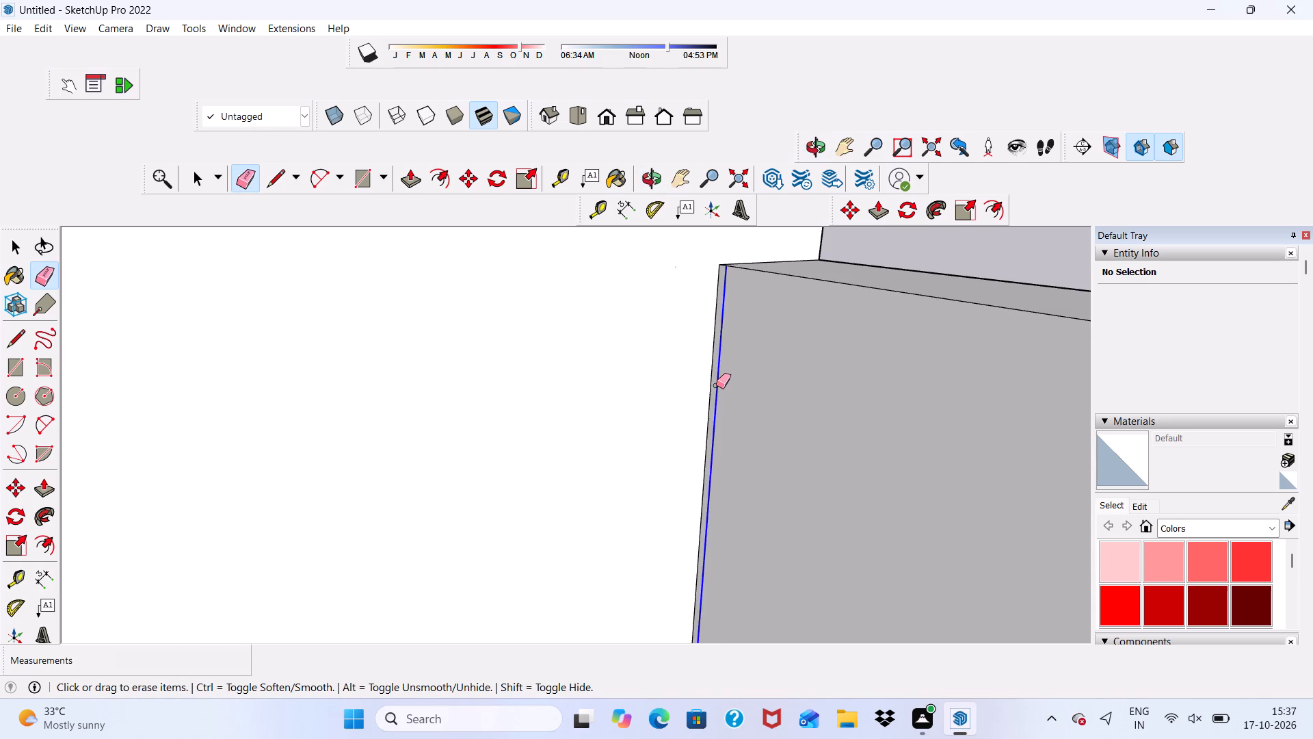
Erase the stray seam lines at the terrace parapet's outer rear corner.
{"action": "scroll", "coordinate": [675, 389], "scroll_direction": "down", "scroll_amount": 14}
{"action": "scroll", "coordinate": [486, 328], "scroll_direction": "down", "scroll_amount": 14}
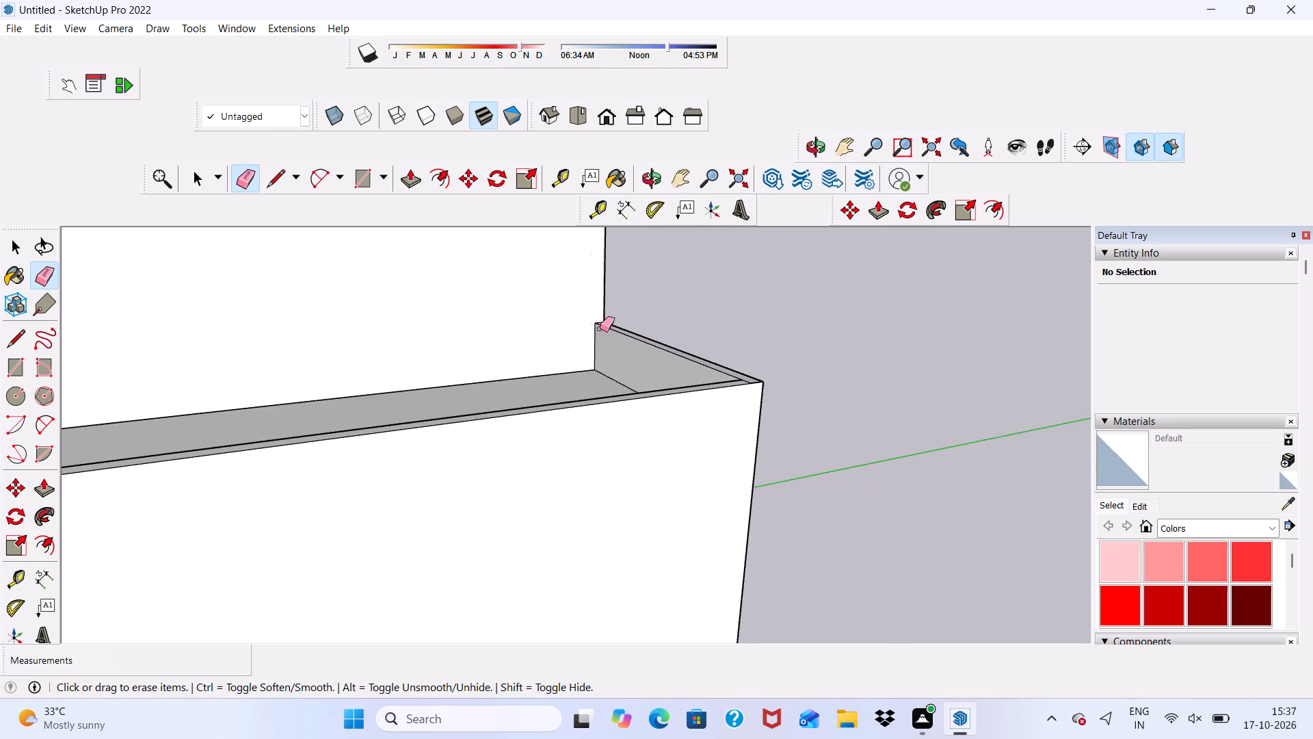
{"action": "scroll", "coordinate": [600, 328], "scroll_direction": "down", "scroll_amount": 1}
{"action": "middle_click_drag", "start_coordinate": [603, 334], "coordinate": [818, 380]}
{"action": "scroll", "coordinate": [850, 359], "scroll_direction": "up", "scroll_amount": 15}
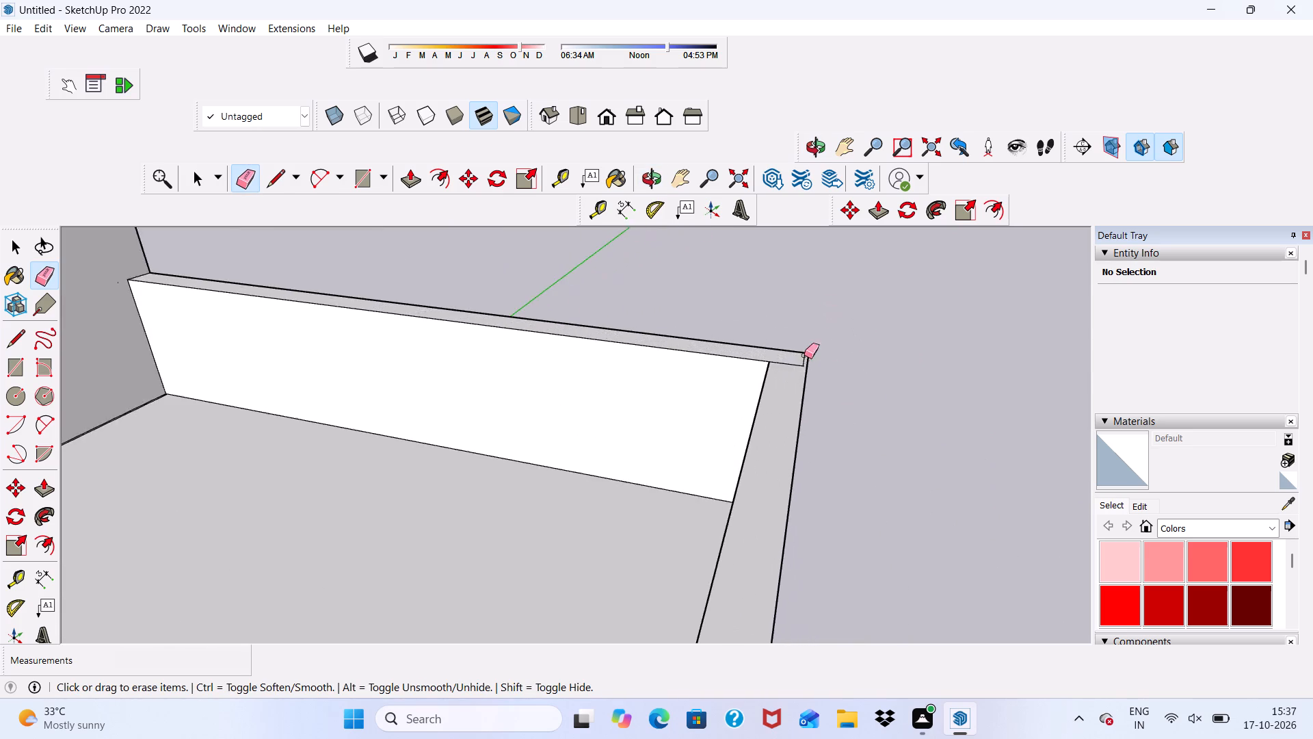
{"action": "scroll", "coordinate": [804, 355], "scroll_direction": "up", "scroll_amount": 5}
{"action": "left_click_drag", "start_coordinate": [786, 354], "coordinate": [786, 366]}
{"action": "left_click", "coordinate": [814, 352]}
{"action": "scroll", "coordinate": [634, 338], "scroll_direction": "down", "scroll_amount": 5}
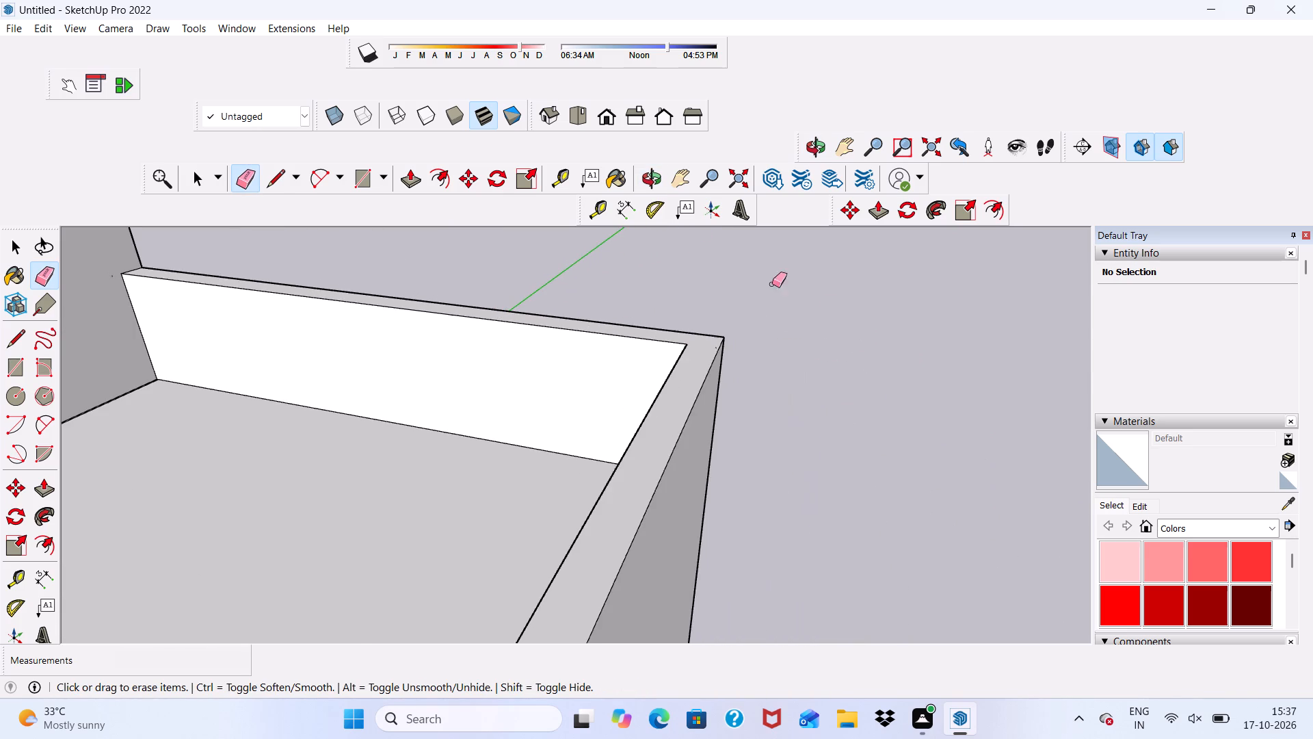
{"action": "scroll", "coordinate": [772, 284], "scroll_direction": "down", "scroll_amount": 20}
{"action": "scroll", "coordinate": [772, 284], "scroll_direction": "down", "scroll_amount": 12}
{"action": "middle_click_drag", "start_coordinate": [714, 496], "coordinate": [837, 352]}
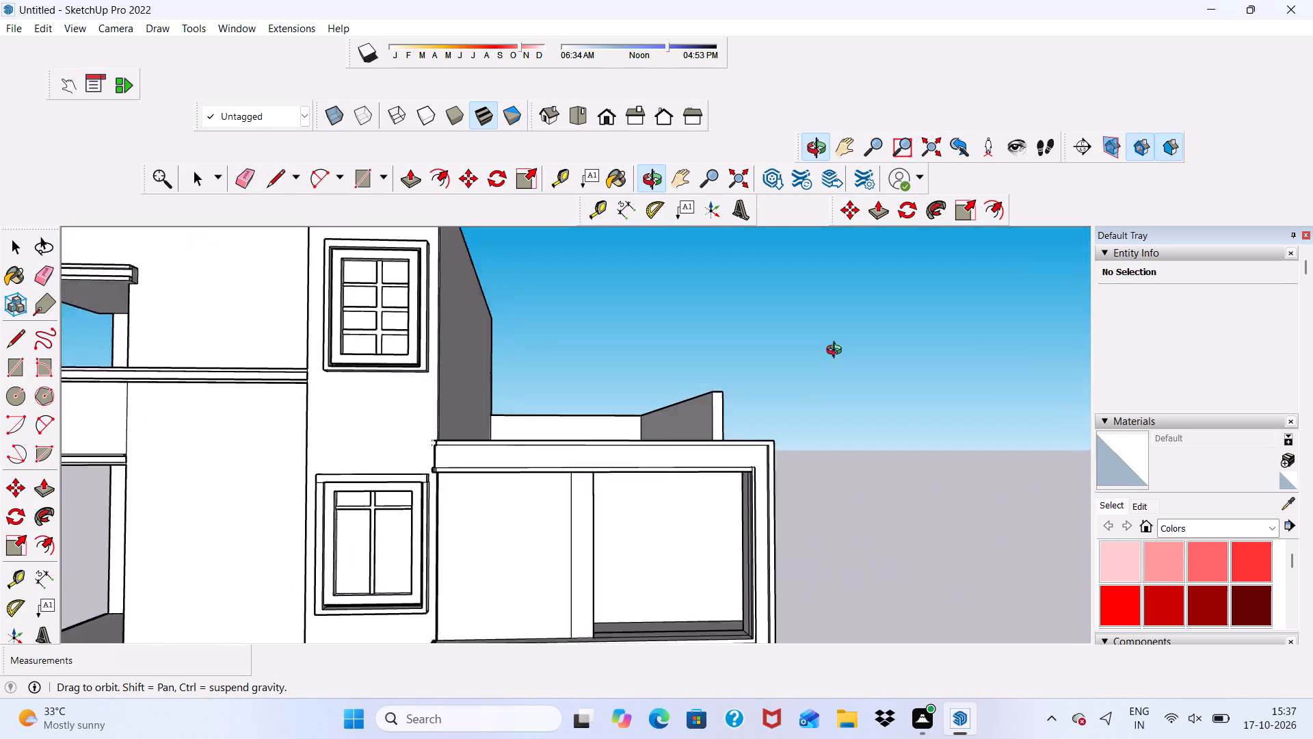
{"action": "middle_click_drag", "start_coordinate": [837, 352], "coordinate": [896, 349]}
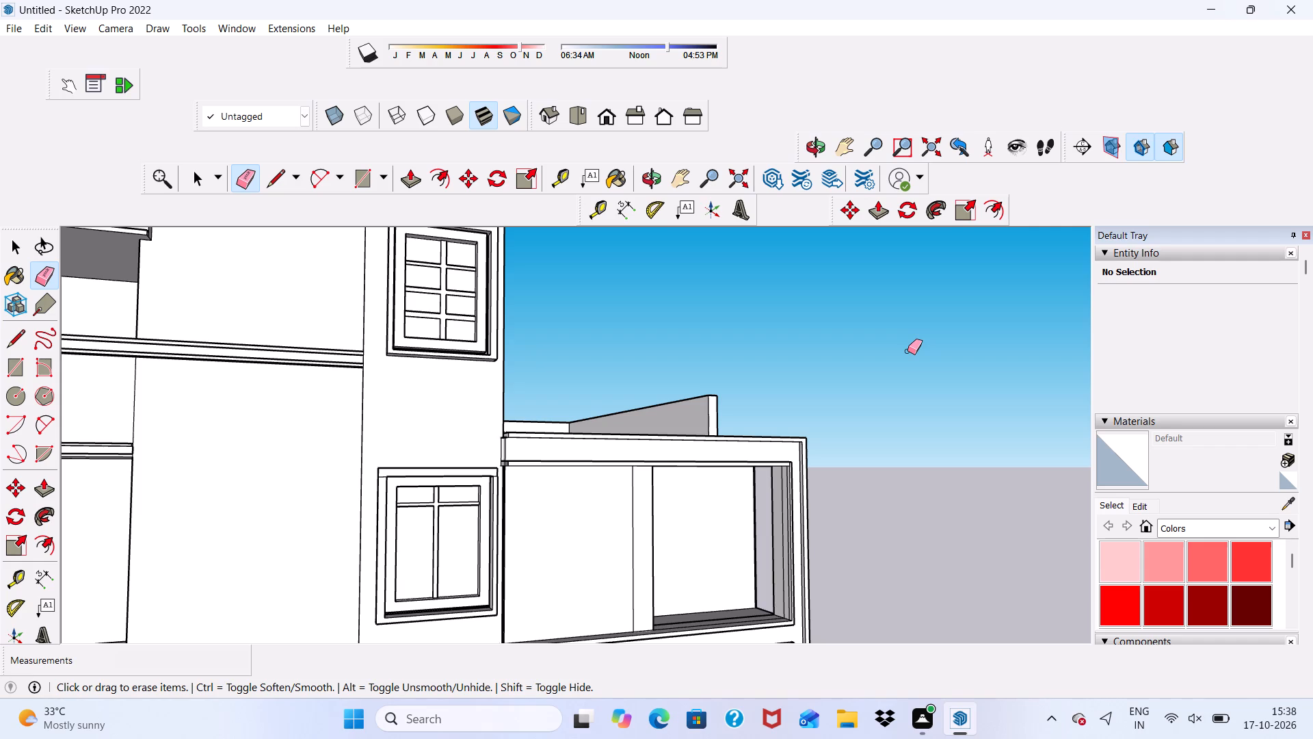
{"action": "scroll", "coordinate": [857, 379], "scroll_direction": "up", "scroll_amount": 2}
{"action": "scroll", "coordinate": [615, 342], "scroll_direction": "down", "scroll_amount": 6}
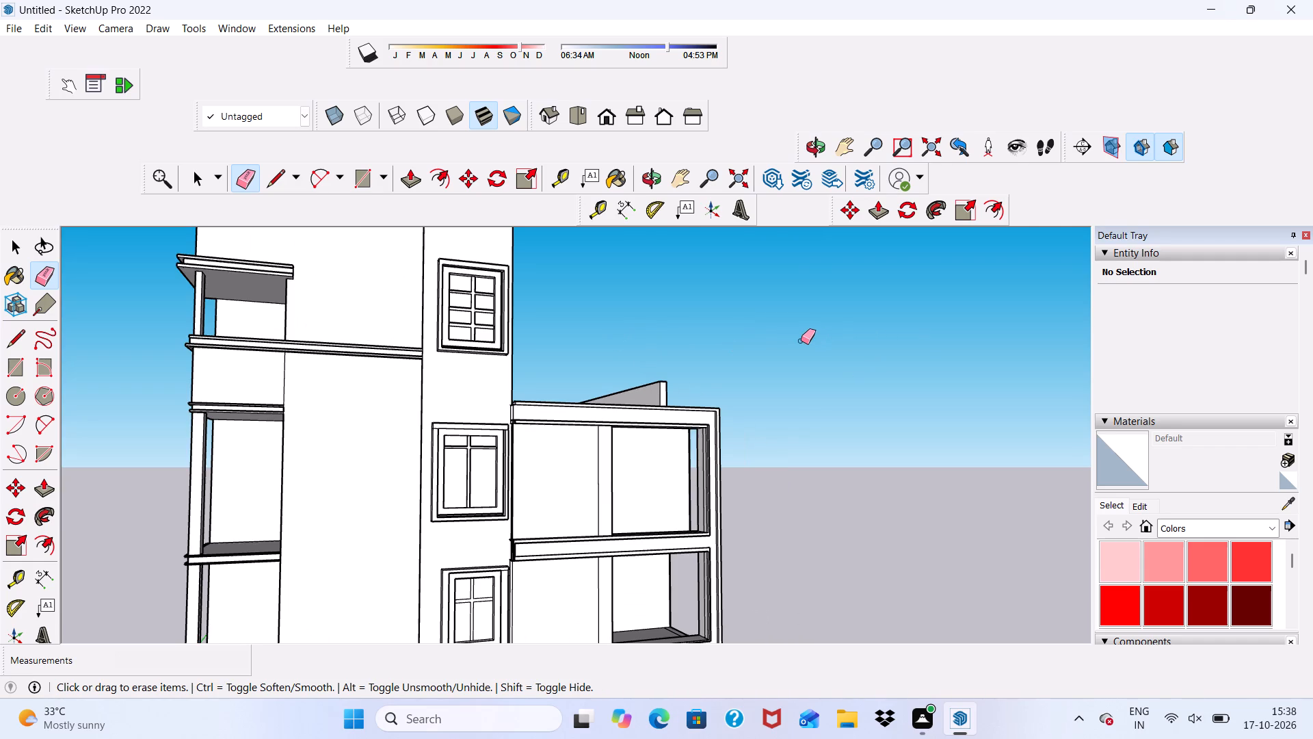
Erase the long dividing line on the tall block's roof so its two top faces merge into one.
{"action": "key", "text": "space"}
{"action": "scroll", "coordinate": [532, 252], "scroll_direction": "down", "scroll_amount": 6}
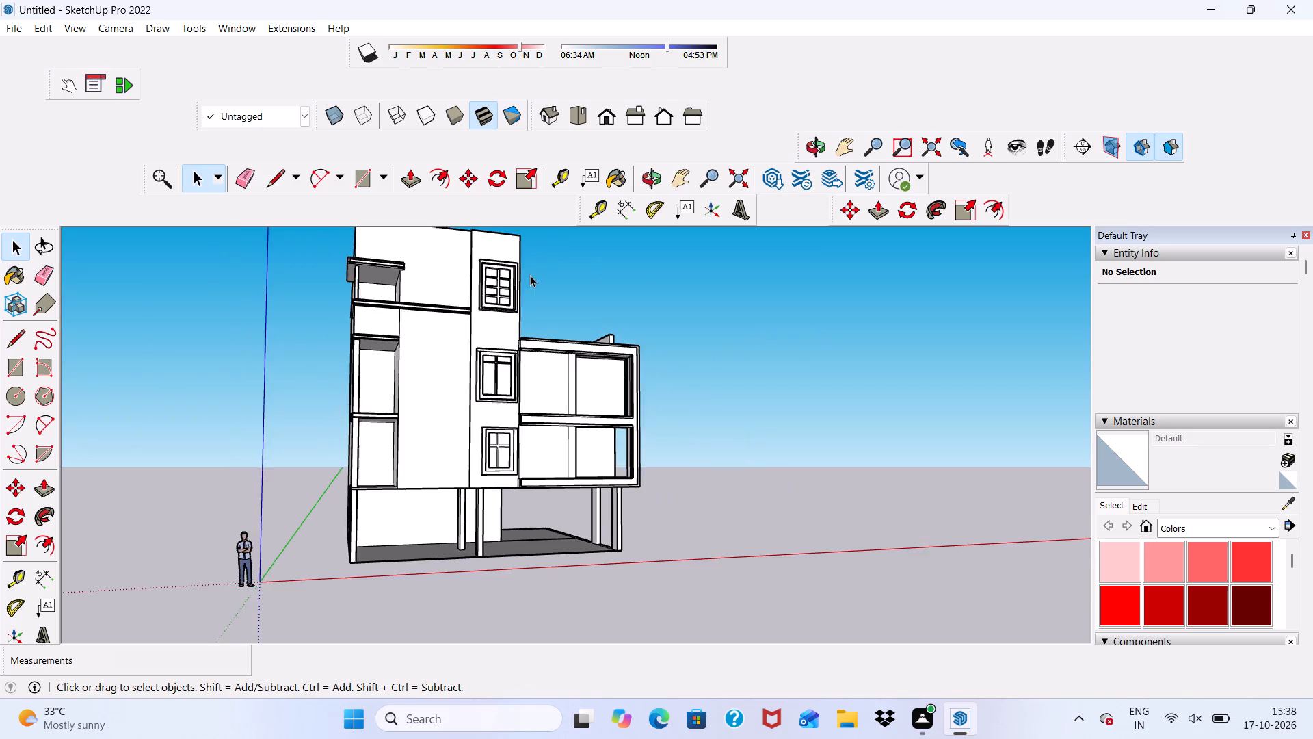
{"action": "middle_click_drag", "start_coordinate": [530, 275], "coordinate": [423, 263]}
{"action": "scroll", "coordinate": [421, 261], "scroll_direction": "up", "scroll_amount": 6}
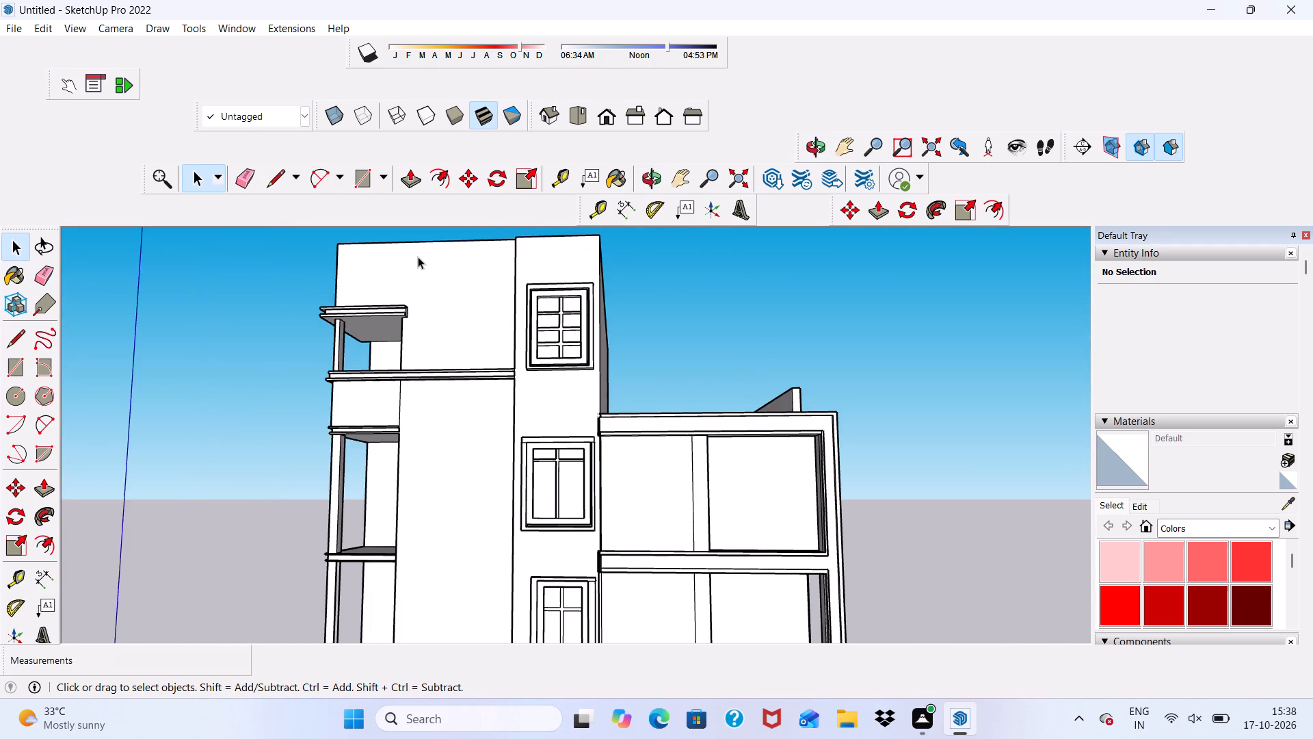
{"action": "scroll", "coordinate": [418, 259], "scroll_direction": "down", "scroll_amount": 6}
{"action": "scroll", "coordinate": [473, 353], "scroll_direction": "down", "scroll_amount": 6}
{"action": "scroll", "coordinate": [500, 299], "scroll_direction": "up", "scroll_amount": 7}
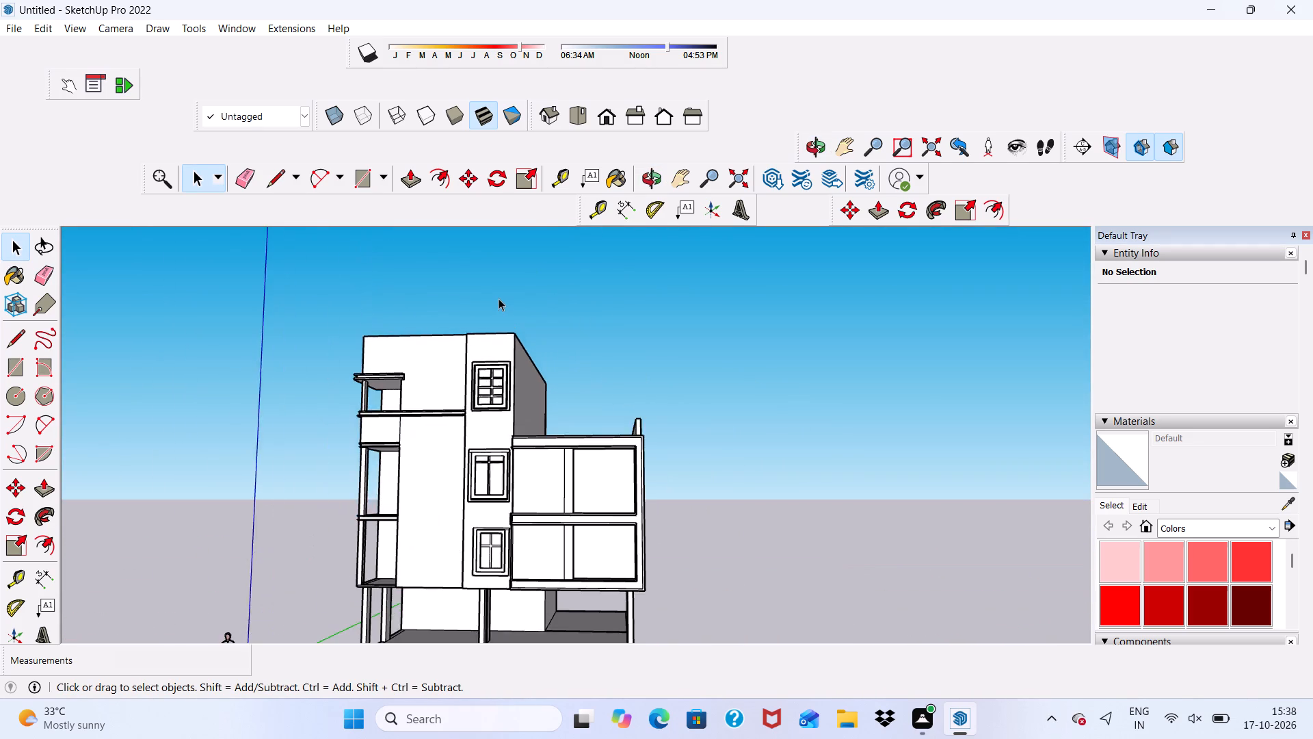
{"action": "scroll", "coordinate": [477, 290], "scroll_direction": "up", "scroll_amount": 5}
{"action": "middle_click_drag", "start_coordinate": [483, 304], "coordinate": [444, 514]}
{"action": "scroll", "coordinate": [455, 391], "scroll_direction": "up", "scroll_amount": 3}
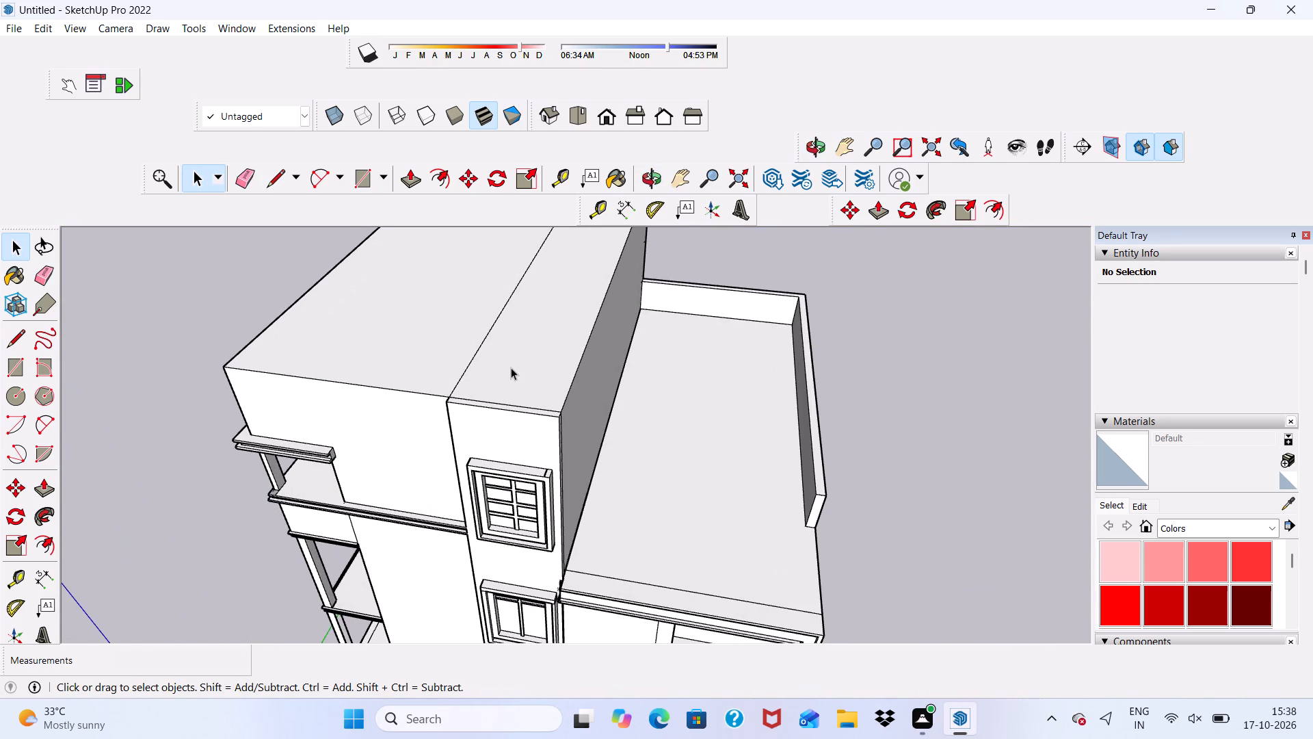
{"action": "scroll", "coordinate": [512, 361], "scroll_direction": "down", "scroll_amount": 2}
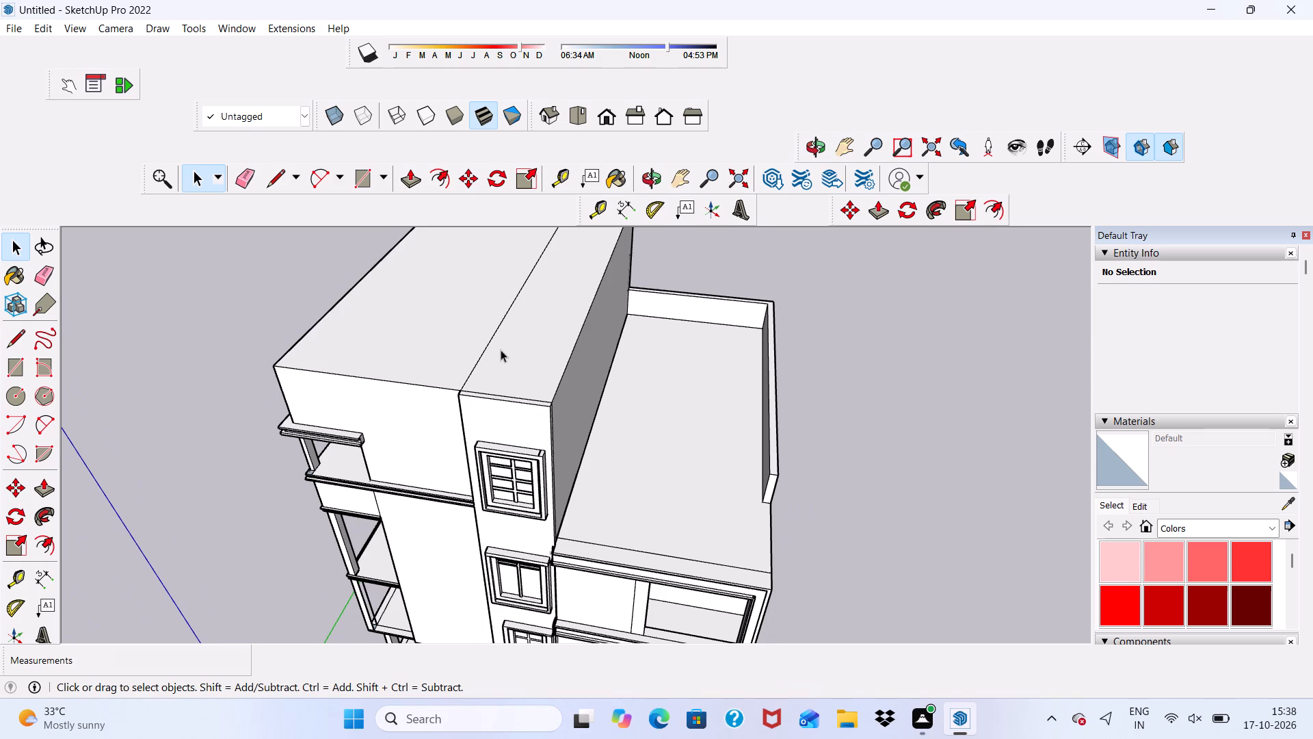
{"action": "scroll", "coordinate": [499, 348], "scroll_direction": "up", "scroll_amount": 5}
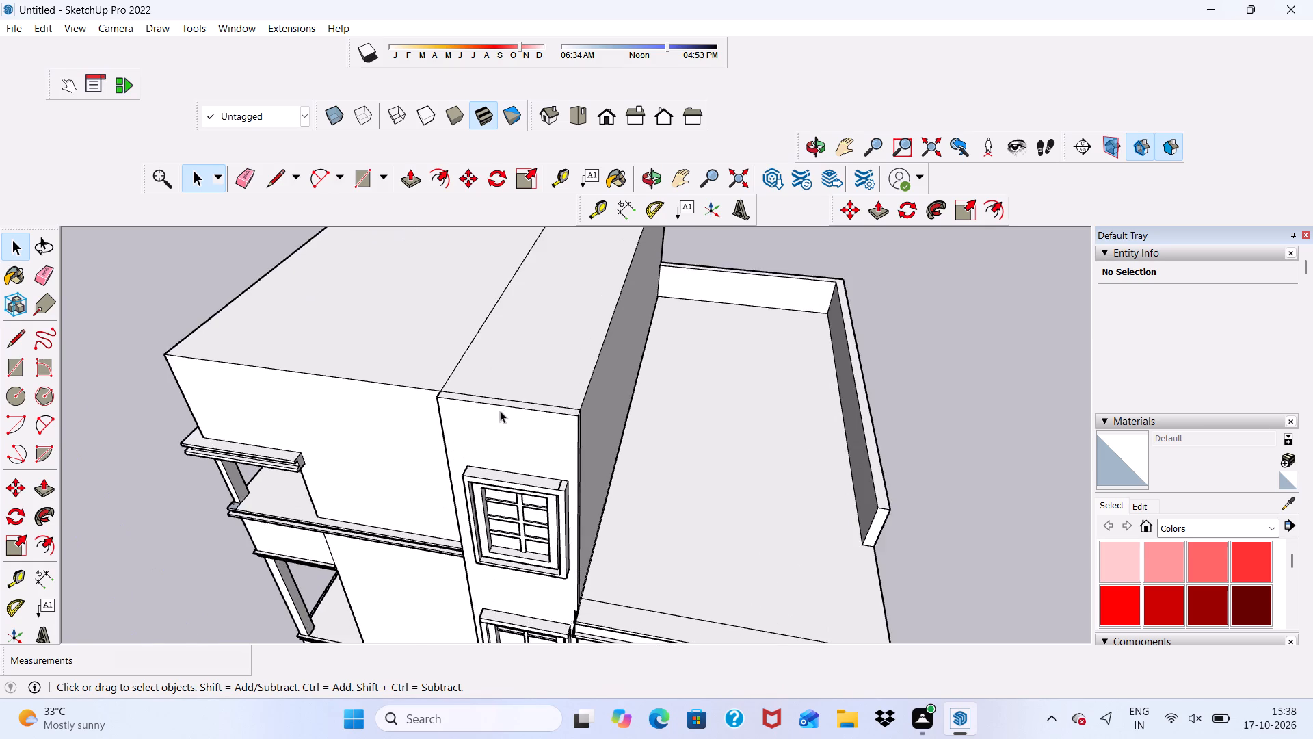
{"action": "middle_click_drag", "start_coordinate": [508, 424], "coordinate": [434, 407]}
{"action": "scroll", "coordinate": [475, 339], "scroll_direction": "up", "scroll_amount": 6}
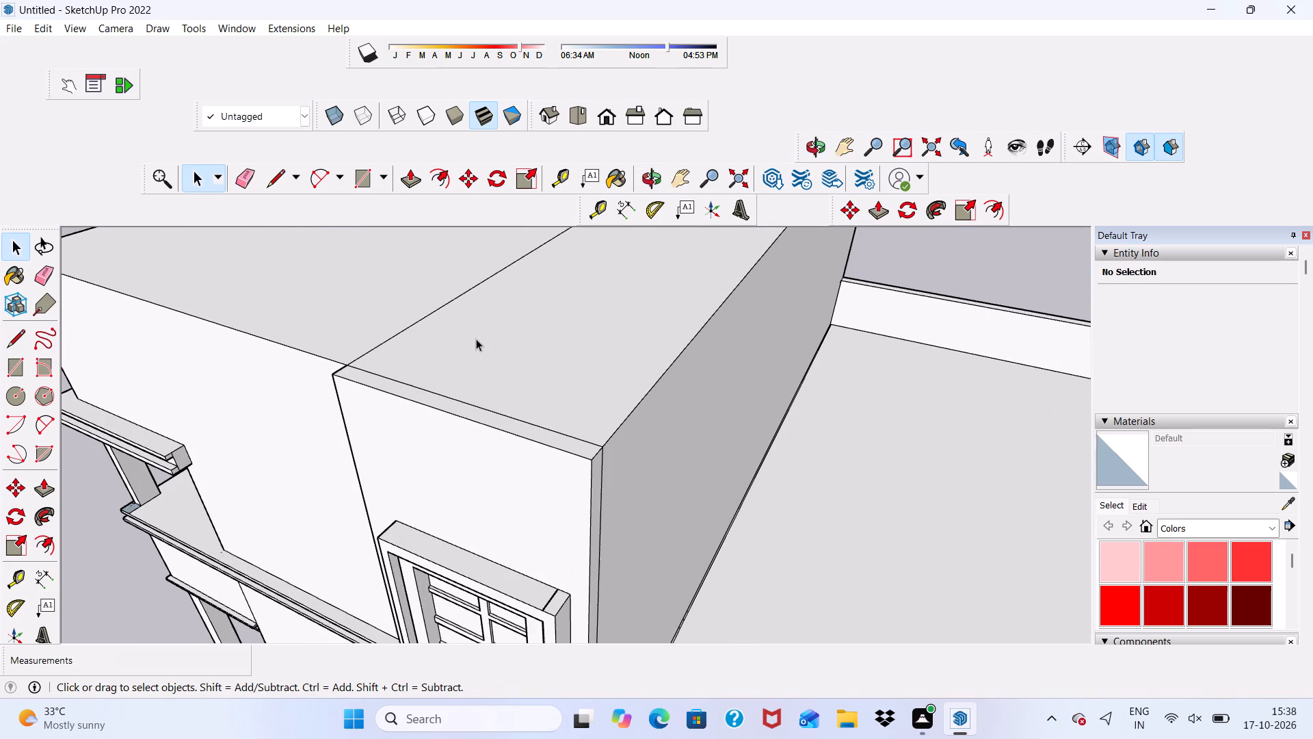
{"action": "left_click", "coordinate": [476, 339]}
{"action": "scroll", "coordinate": [474, 340], "scroll_direction": "down", "scroll_amount": 5}
{"action": "middle_click_drag", "start_coordinate": [457, 346], "coordinate": [354, 456]}
{"action": "scroll", "coordinate": [330, 330], "scroll_direction": "up", "scroll_amount": 2}
{"action": "scroll", "coordinate": [290, 242], "scroll_direction": "down", "scroll_amount": 1}
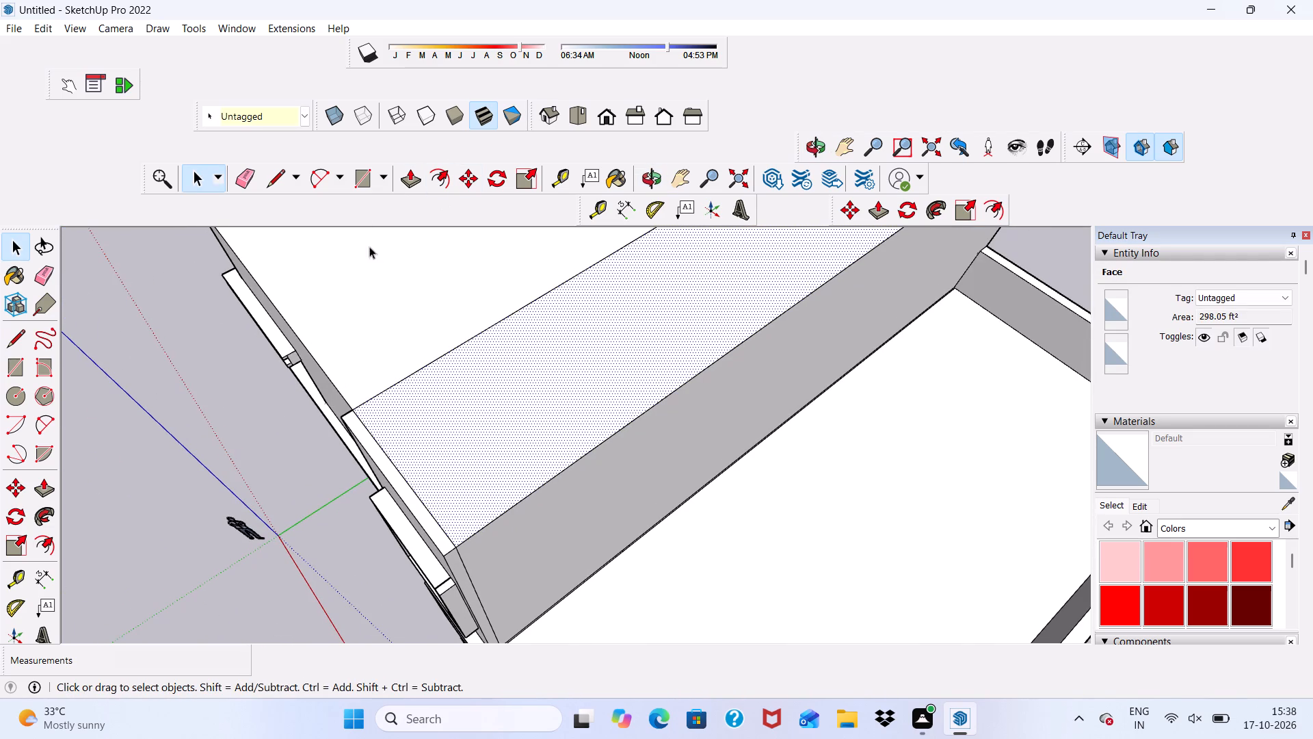
{"action": "left_click", "coordinate": [238, 173]}
{"action": "left_click_drag", "start_coordinate": [368, 383], "coordinate": [395, 426]}
{"action": "scroll", "coordinate": [393, 400], "scroll_direction": "down", "scroll_amount": 3}
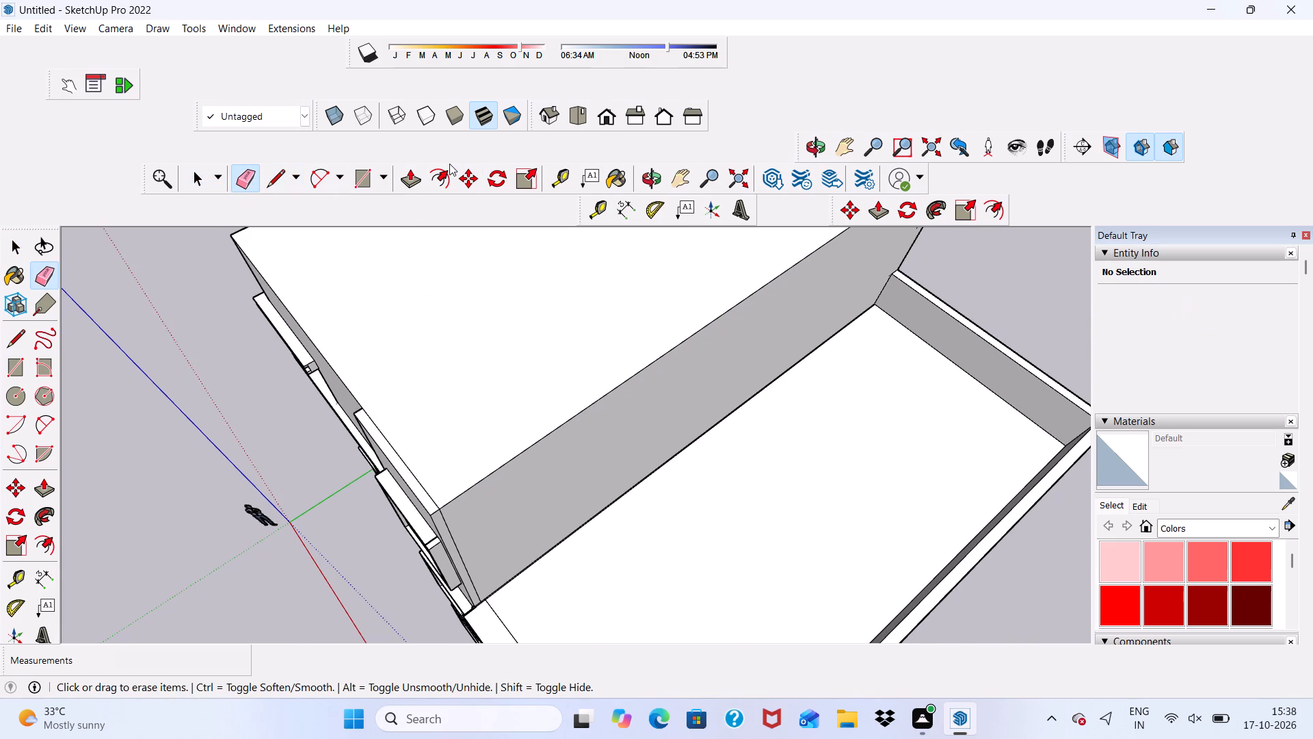
Offset the tall block's merged roof outline inward by 9".
{"action": "left_click", "coordinate": [440, 172]}
{"action": "left_click", "coordinate": [356, 339]}
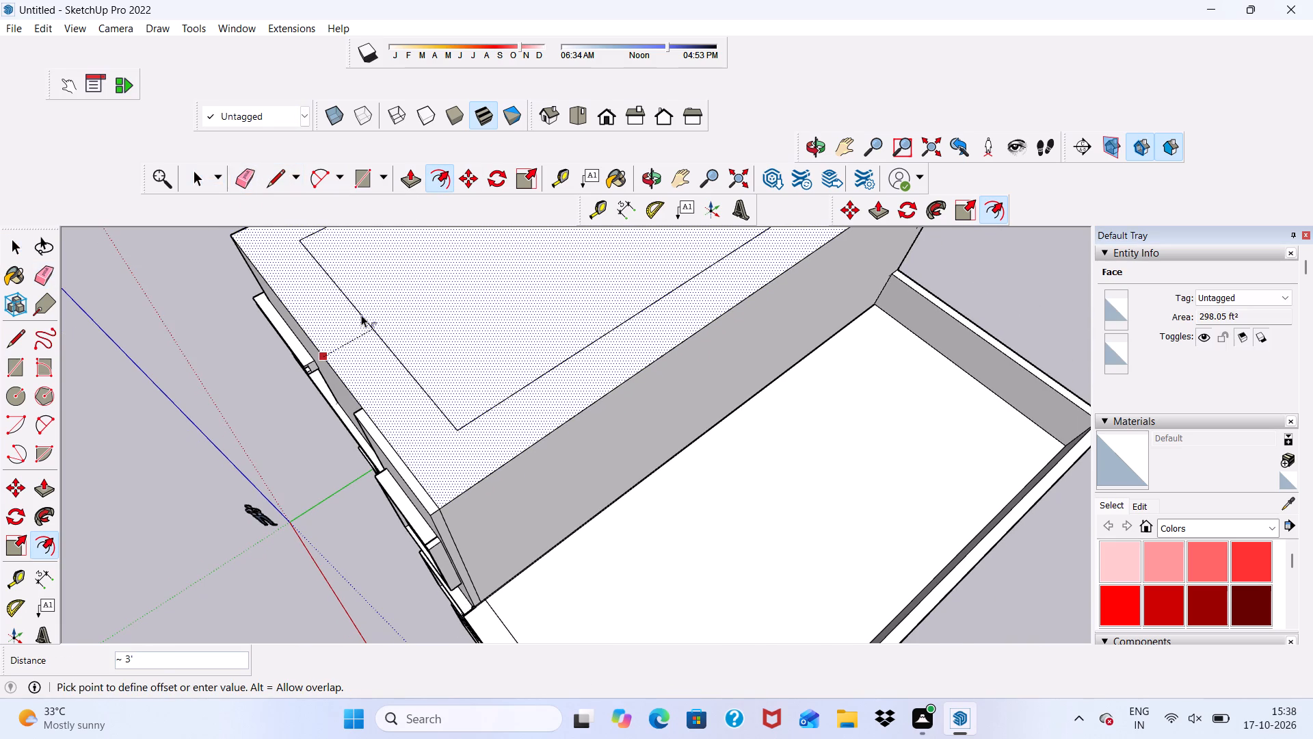
{"action": "key", "text": "9"}
{"action": "key", "text": "shift+quotedbl"}
{"action": "key", "text": "Return"}
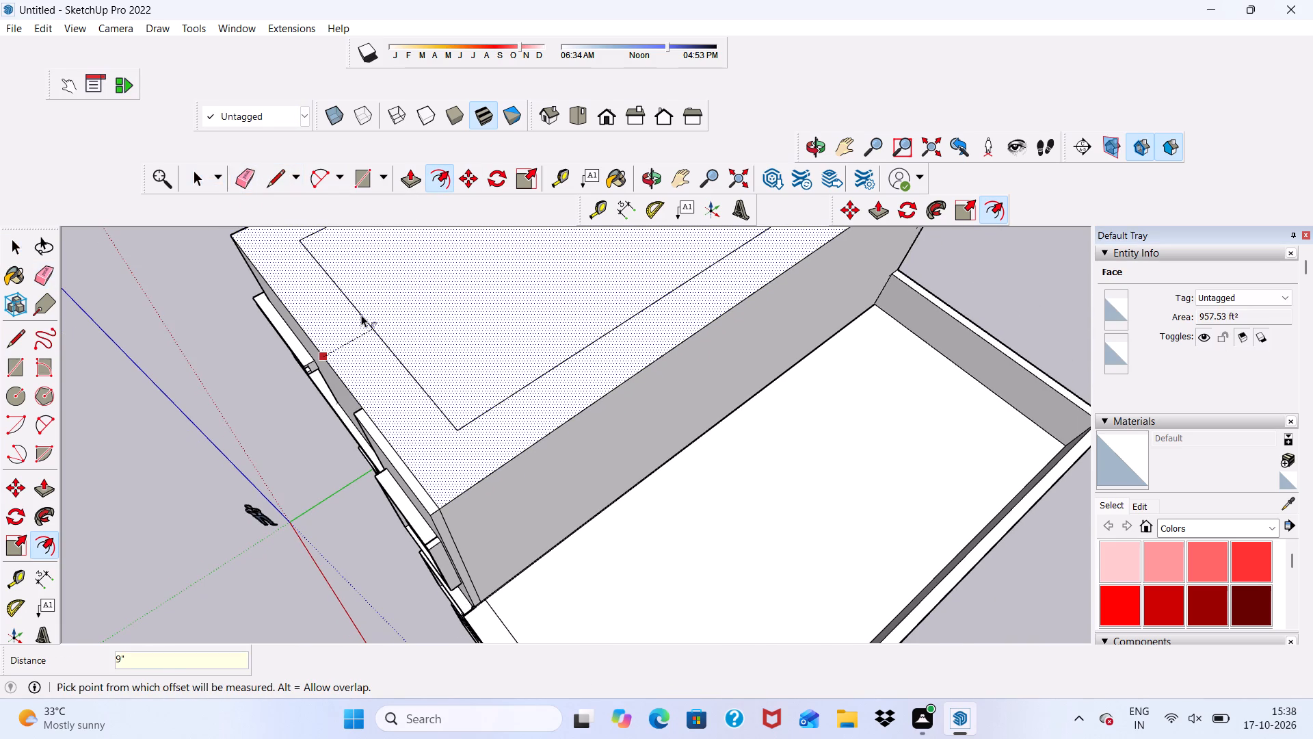
{"action": "key", "text": "space"}
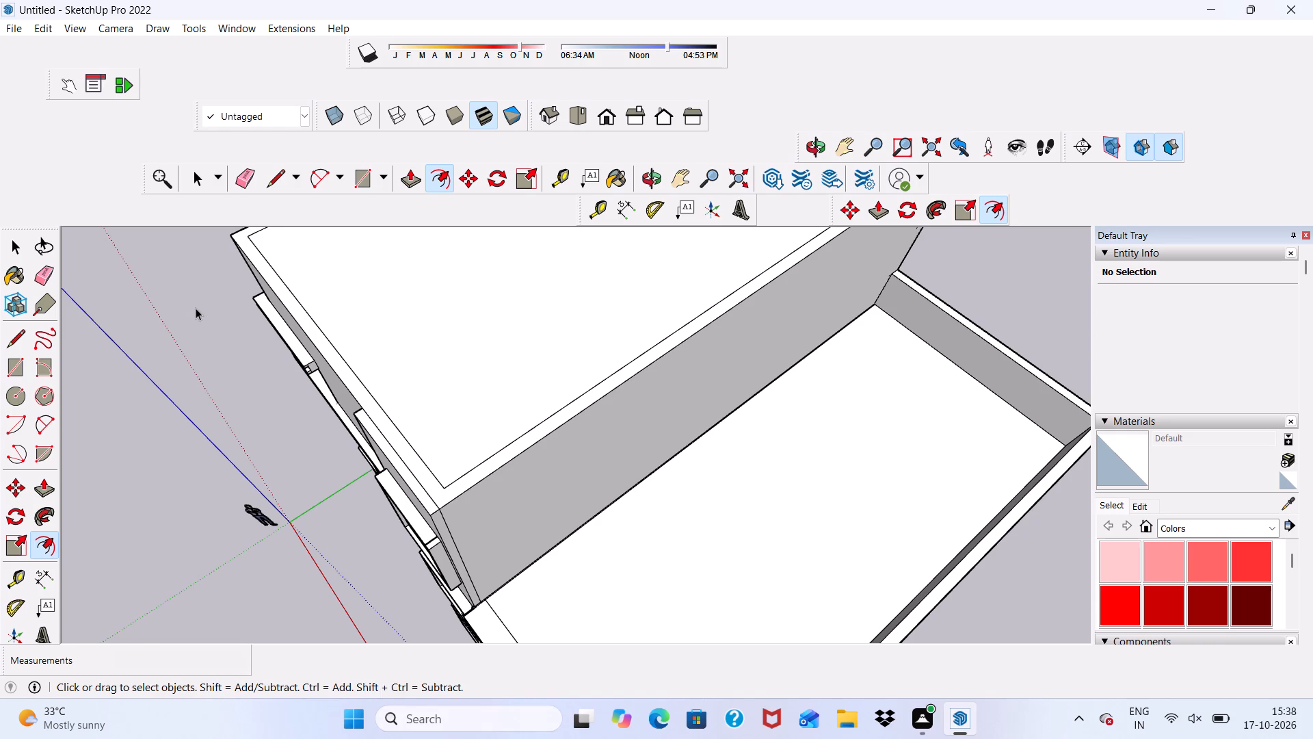
Pull the 9" rim around the tall block's roof up 3' to form a parapet.
{"action": "scroll", "coordinate": [285, 374], "scroll_direction": "up", "scroll_amount": 2}
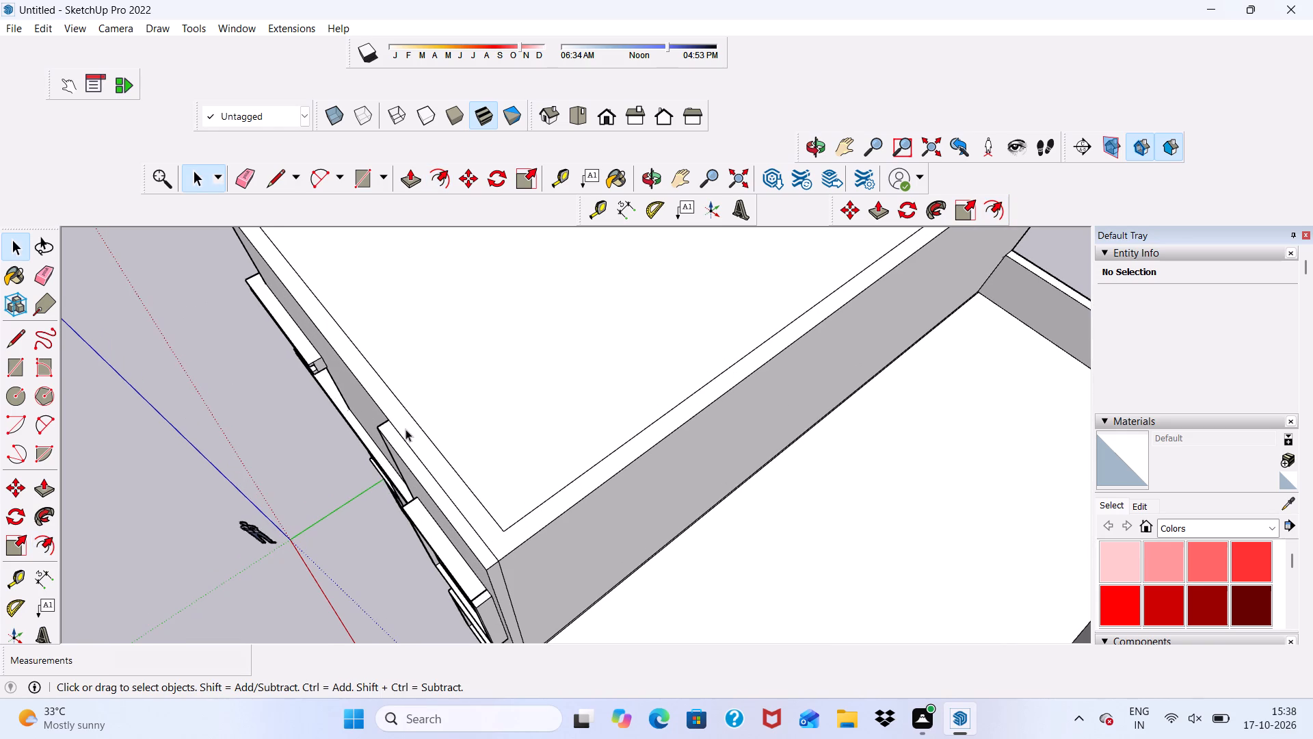
{"action": "left_click", "coordinate": [406, 429]}
{"action": "left_click", "coordinate": [408, 168]}
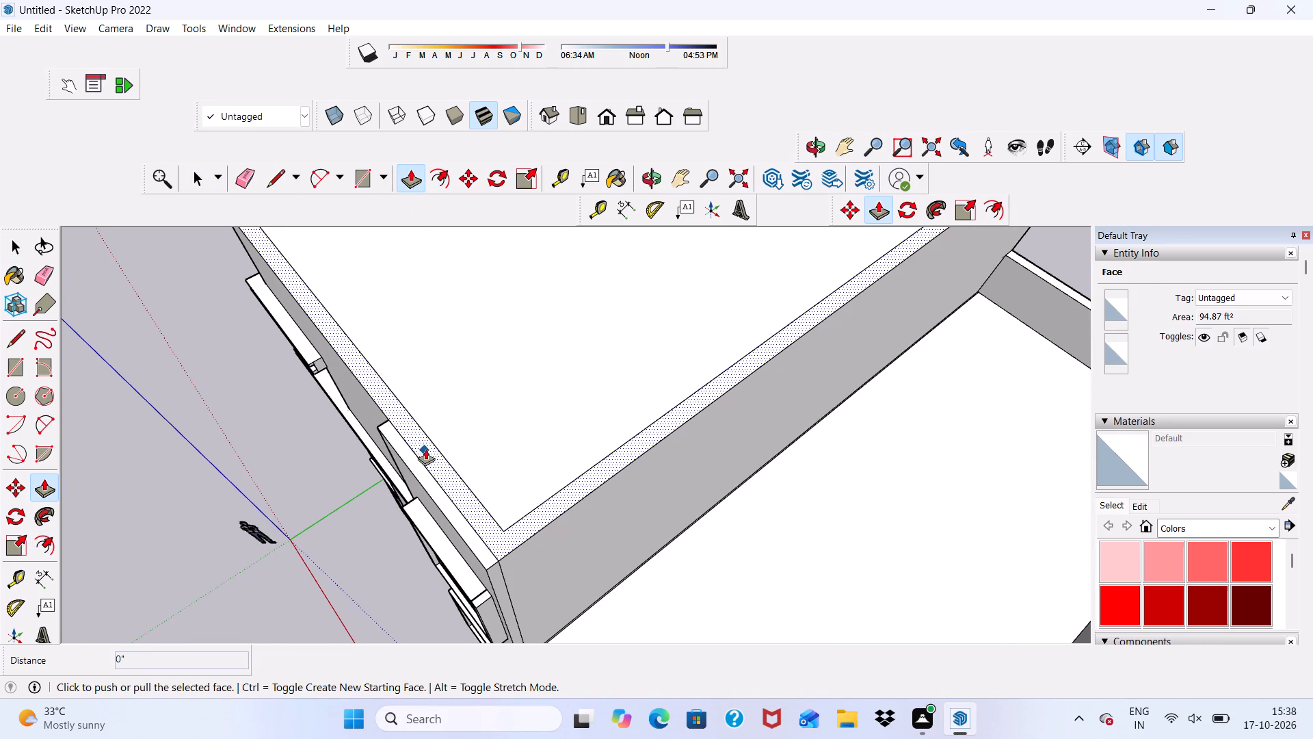
{"action": "left_click", "coordinate": [425, 449]}
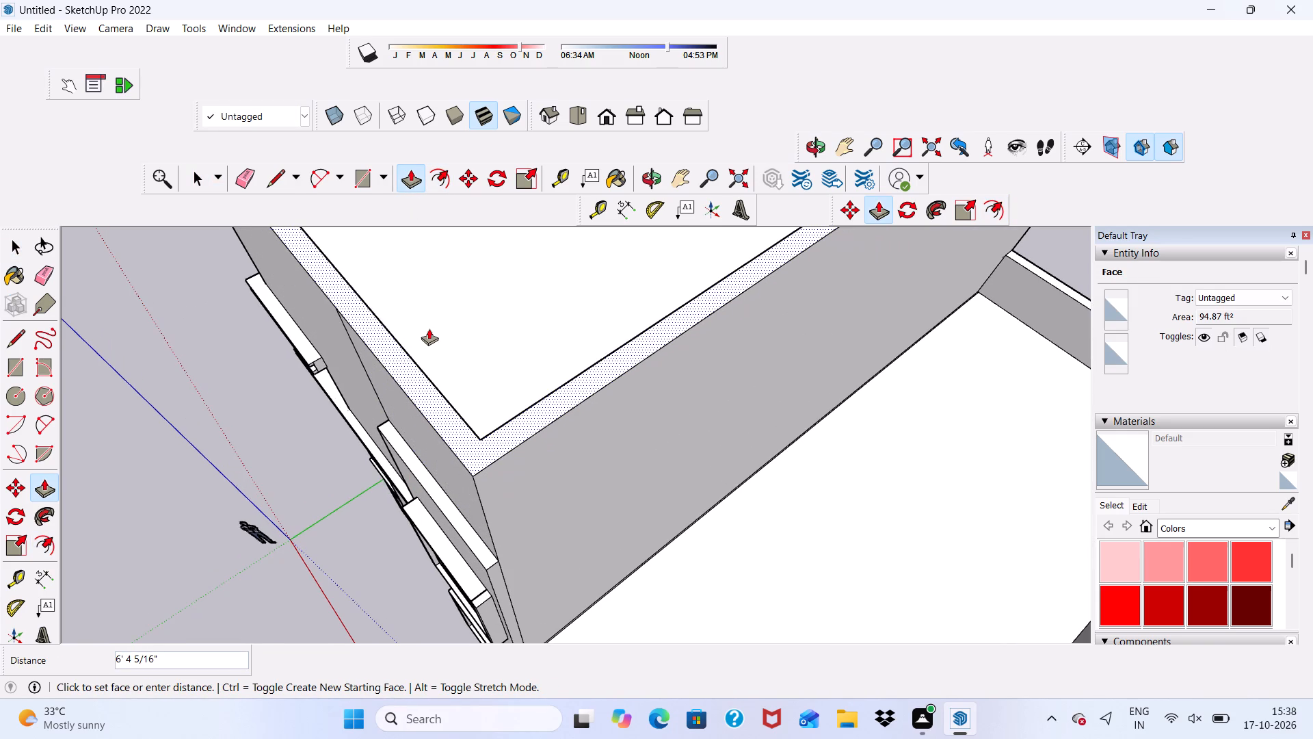
{"action": "type", "text": "3'"}
{"action": "key", "text": "Return"}
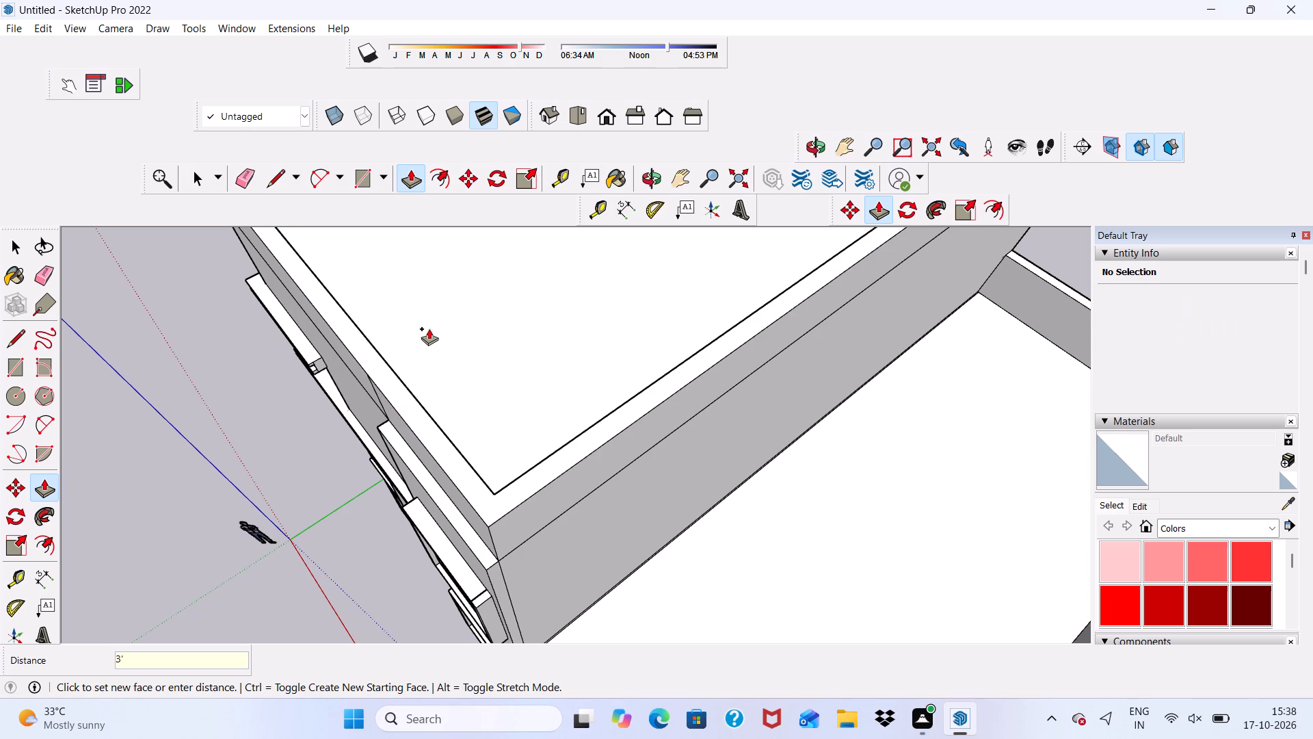
{"action": "scroll", "coordinate": [429, 328], "scroll_direction": "down", "scroll_amount": 5}
{"action": "middle_click_drag", "start_coordinate": [473, 371], "coordinate": [675, 285]}
{"action": "scroll", "coordinate": [687, 285], "scroll_direction": "up", "scroll_amount": 1}
{"action": "scroll", "coordinate": [575, 303], "scroll_direction": "down", "scroll_amount": 5}
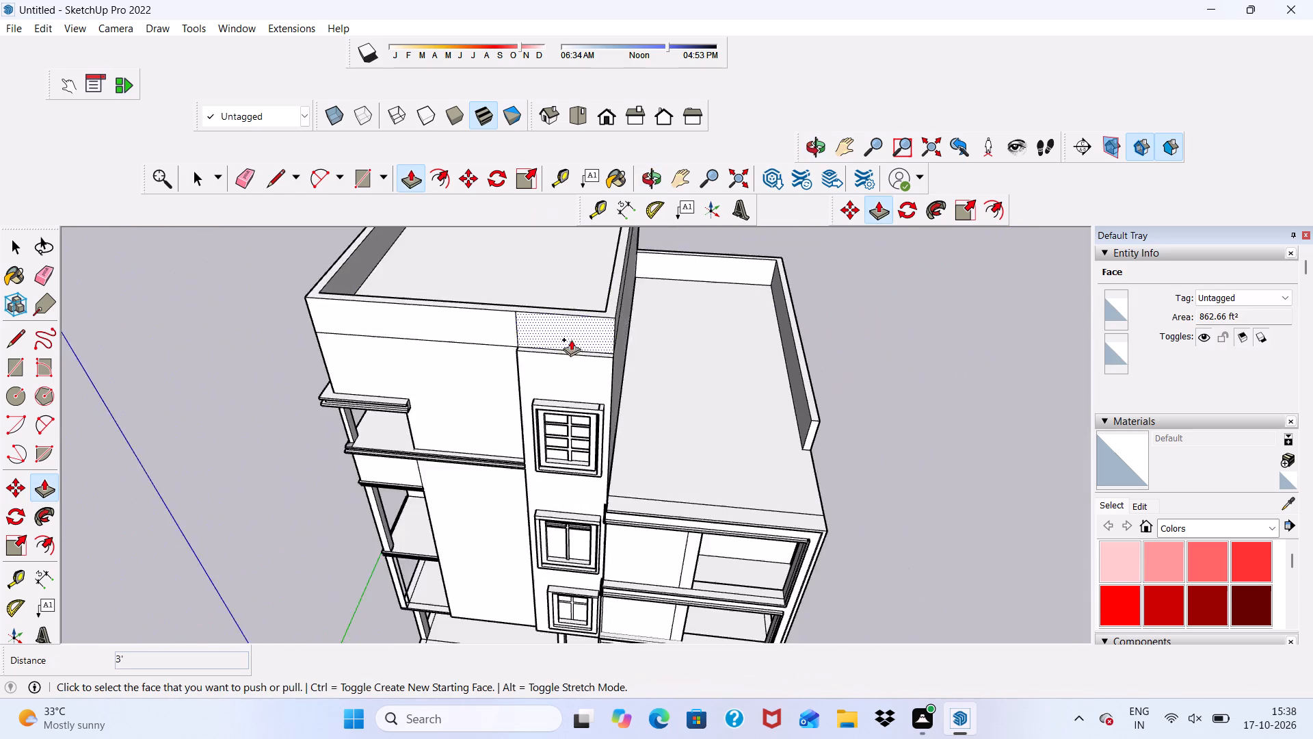
{"action": "middle_click_drag", "start_coordinate": [571, 326], "coordinate": [656, 196]}
{"action": "scroll", "coordinate": [672, 212], "scroll_direction": "up", "scroll_amount": 1}
{"action": "scroll", "coordinate": [484, 273], "scroll_direction": "down", "scroll_amount": 6}
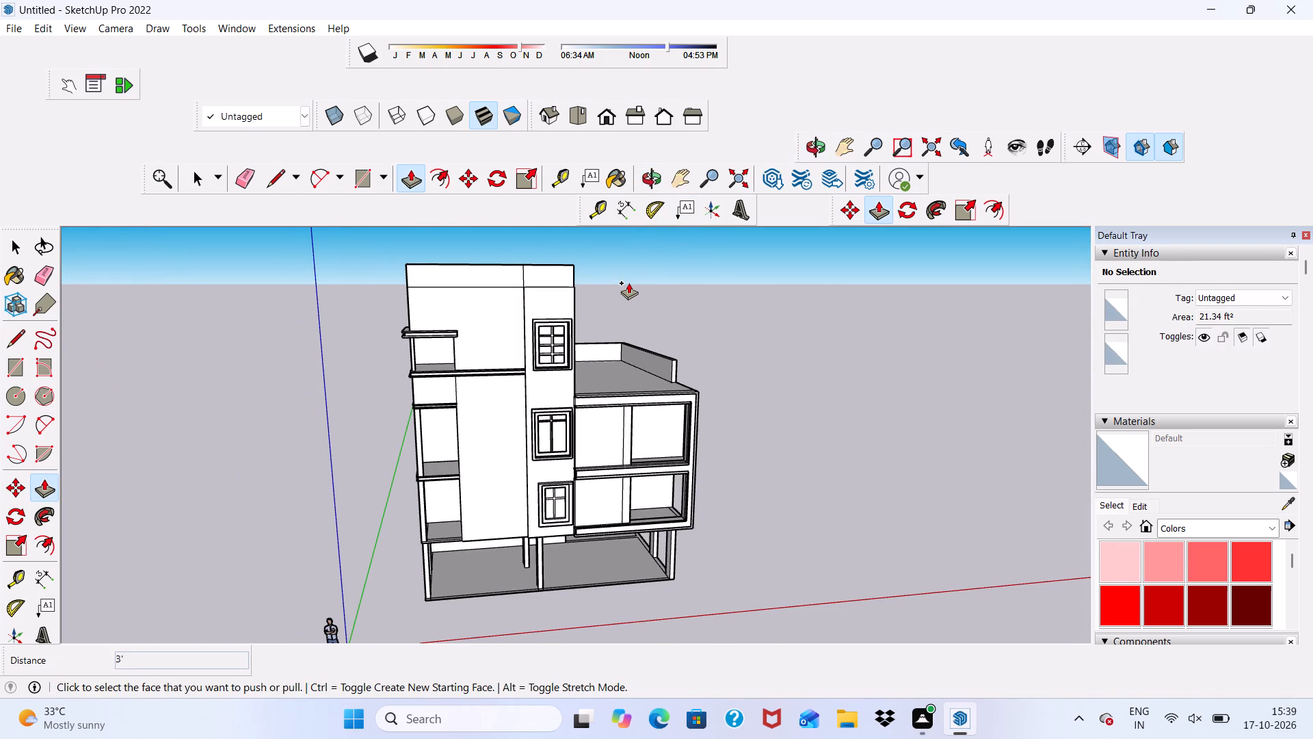
{"action": "key", "text": "space"}
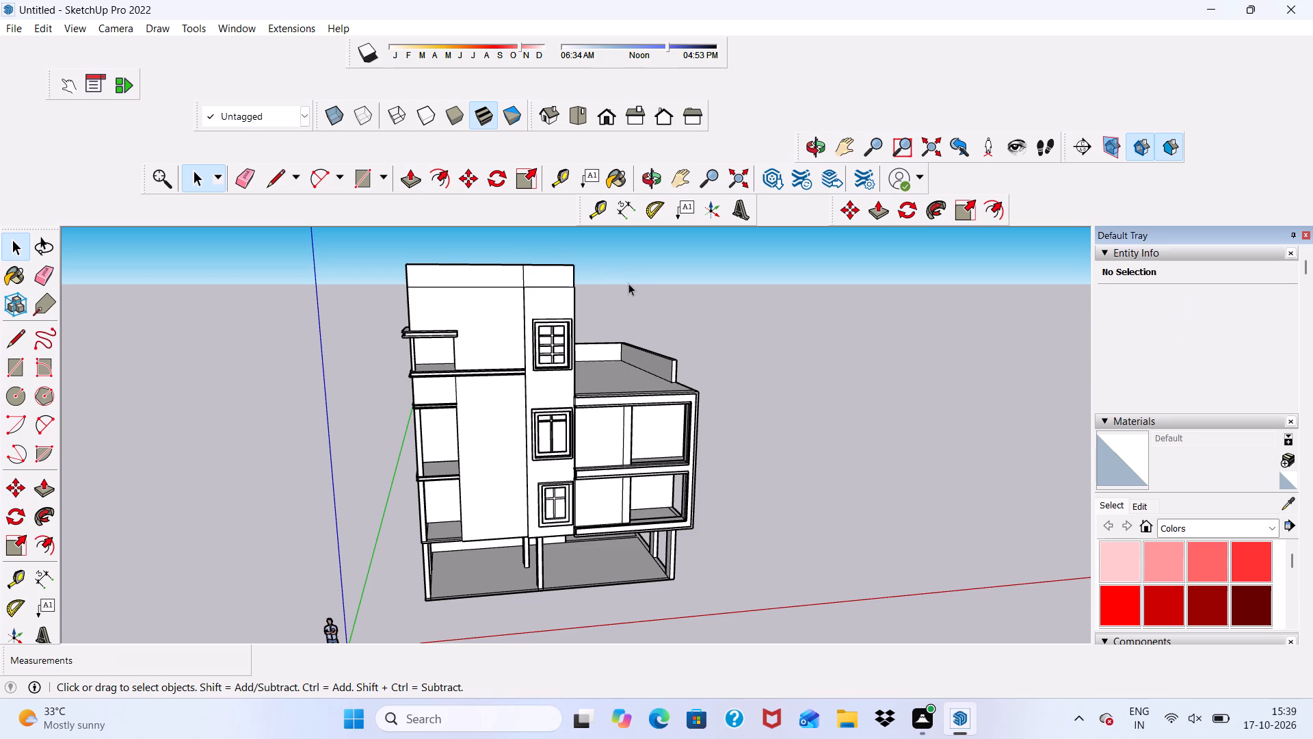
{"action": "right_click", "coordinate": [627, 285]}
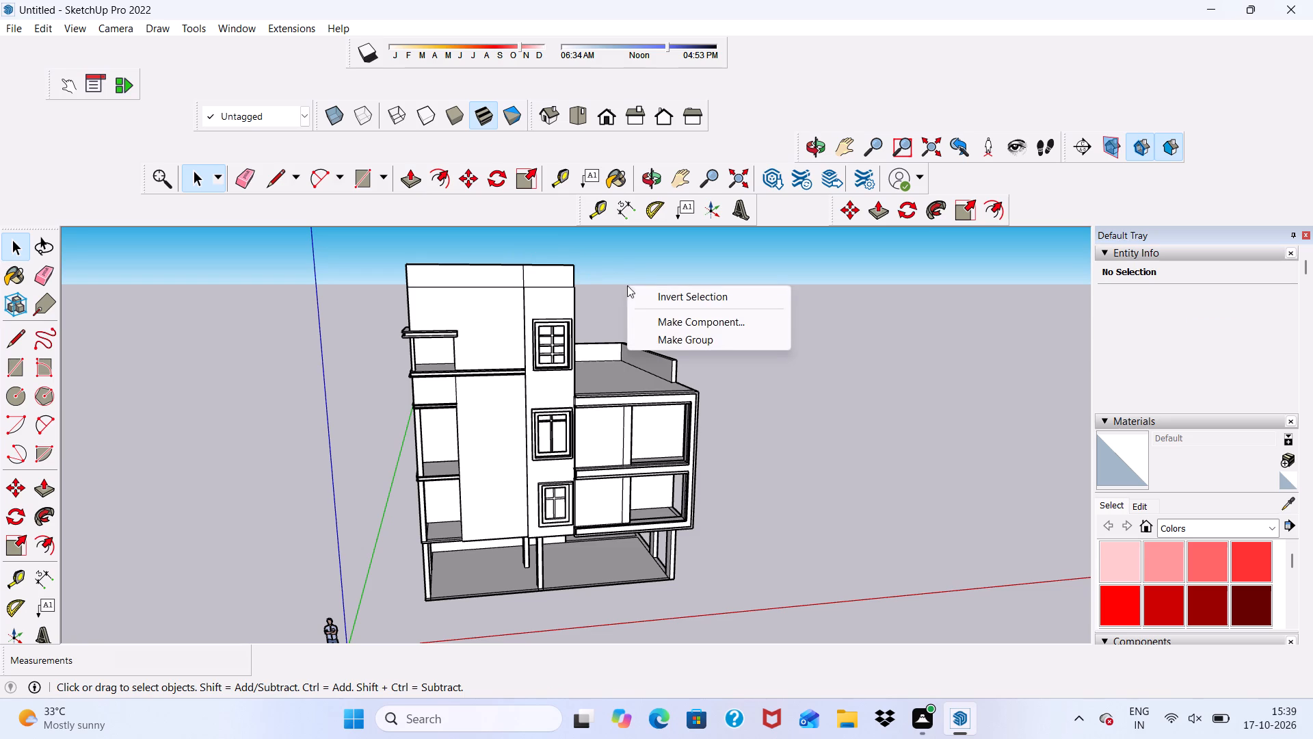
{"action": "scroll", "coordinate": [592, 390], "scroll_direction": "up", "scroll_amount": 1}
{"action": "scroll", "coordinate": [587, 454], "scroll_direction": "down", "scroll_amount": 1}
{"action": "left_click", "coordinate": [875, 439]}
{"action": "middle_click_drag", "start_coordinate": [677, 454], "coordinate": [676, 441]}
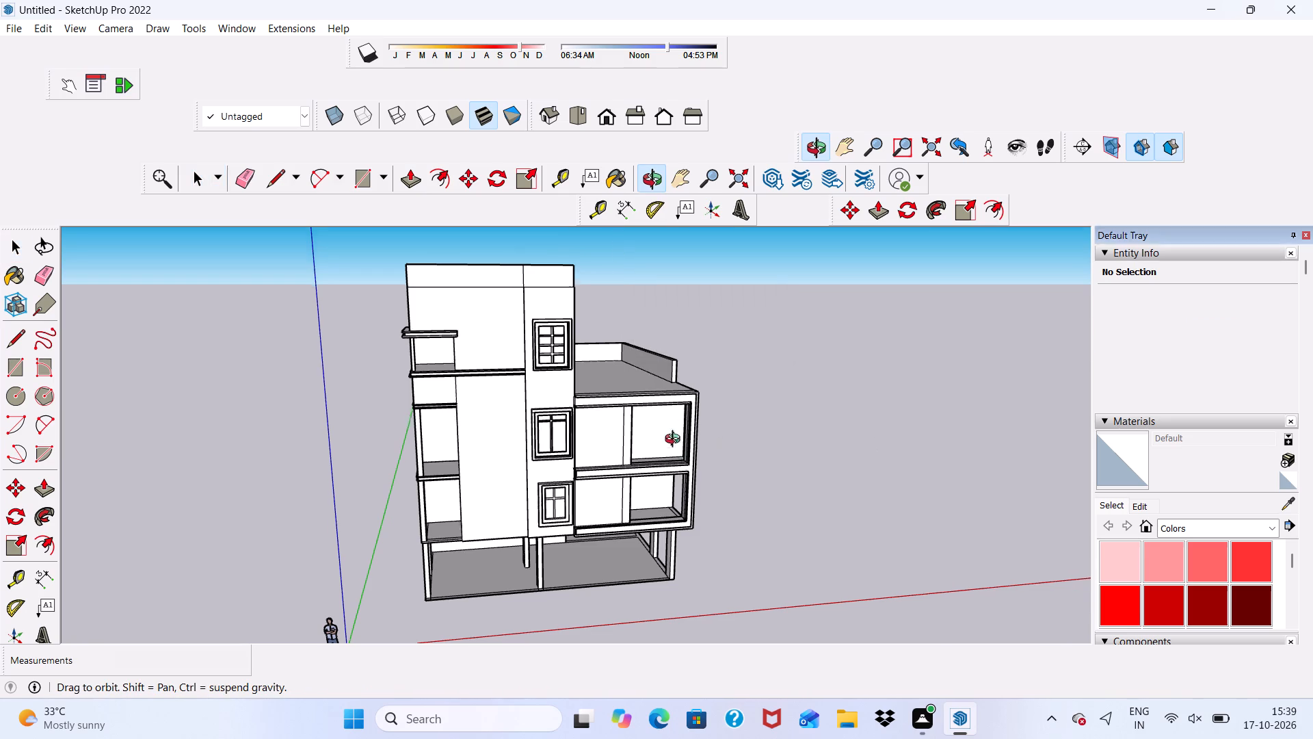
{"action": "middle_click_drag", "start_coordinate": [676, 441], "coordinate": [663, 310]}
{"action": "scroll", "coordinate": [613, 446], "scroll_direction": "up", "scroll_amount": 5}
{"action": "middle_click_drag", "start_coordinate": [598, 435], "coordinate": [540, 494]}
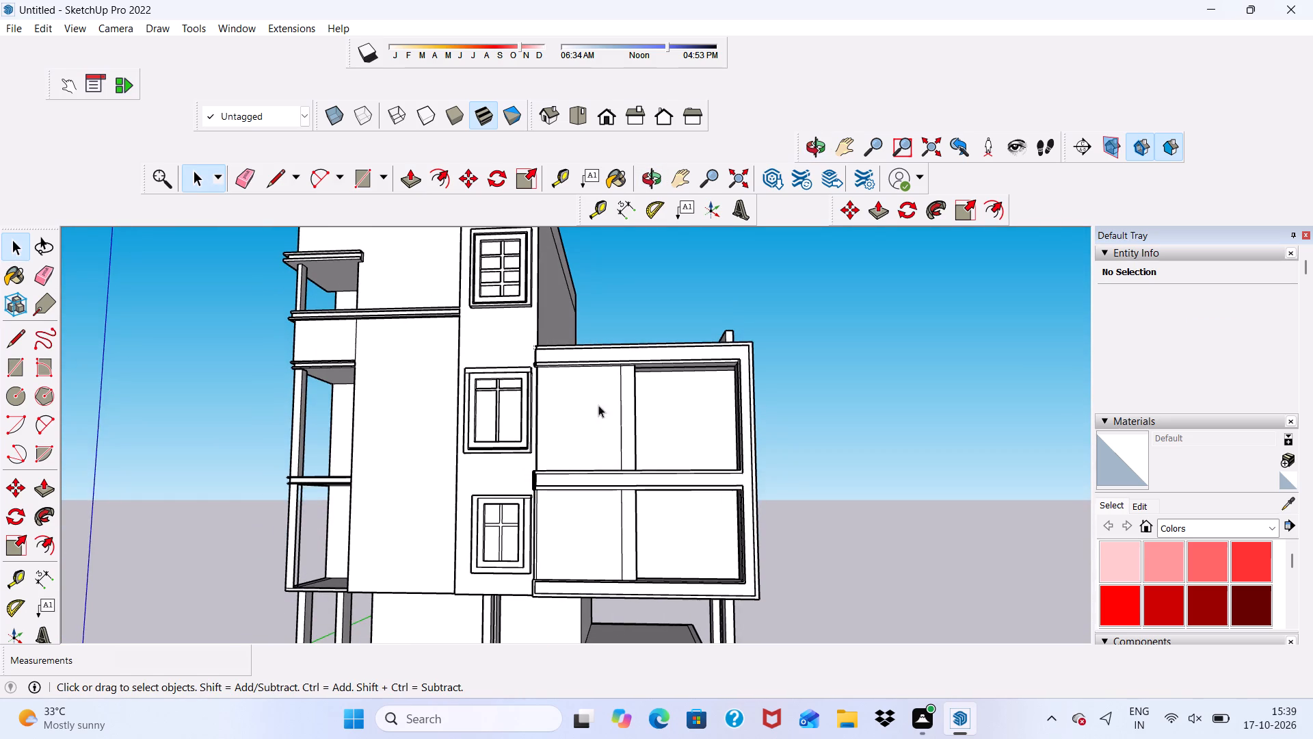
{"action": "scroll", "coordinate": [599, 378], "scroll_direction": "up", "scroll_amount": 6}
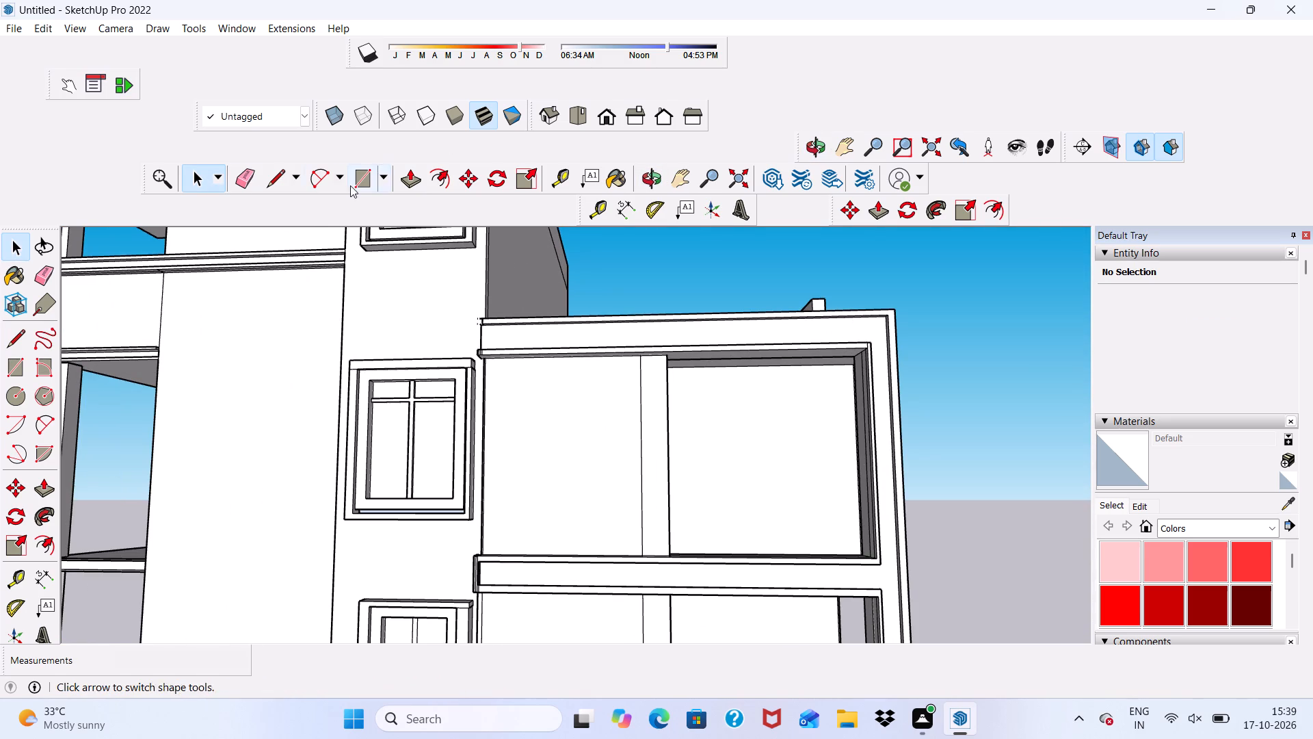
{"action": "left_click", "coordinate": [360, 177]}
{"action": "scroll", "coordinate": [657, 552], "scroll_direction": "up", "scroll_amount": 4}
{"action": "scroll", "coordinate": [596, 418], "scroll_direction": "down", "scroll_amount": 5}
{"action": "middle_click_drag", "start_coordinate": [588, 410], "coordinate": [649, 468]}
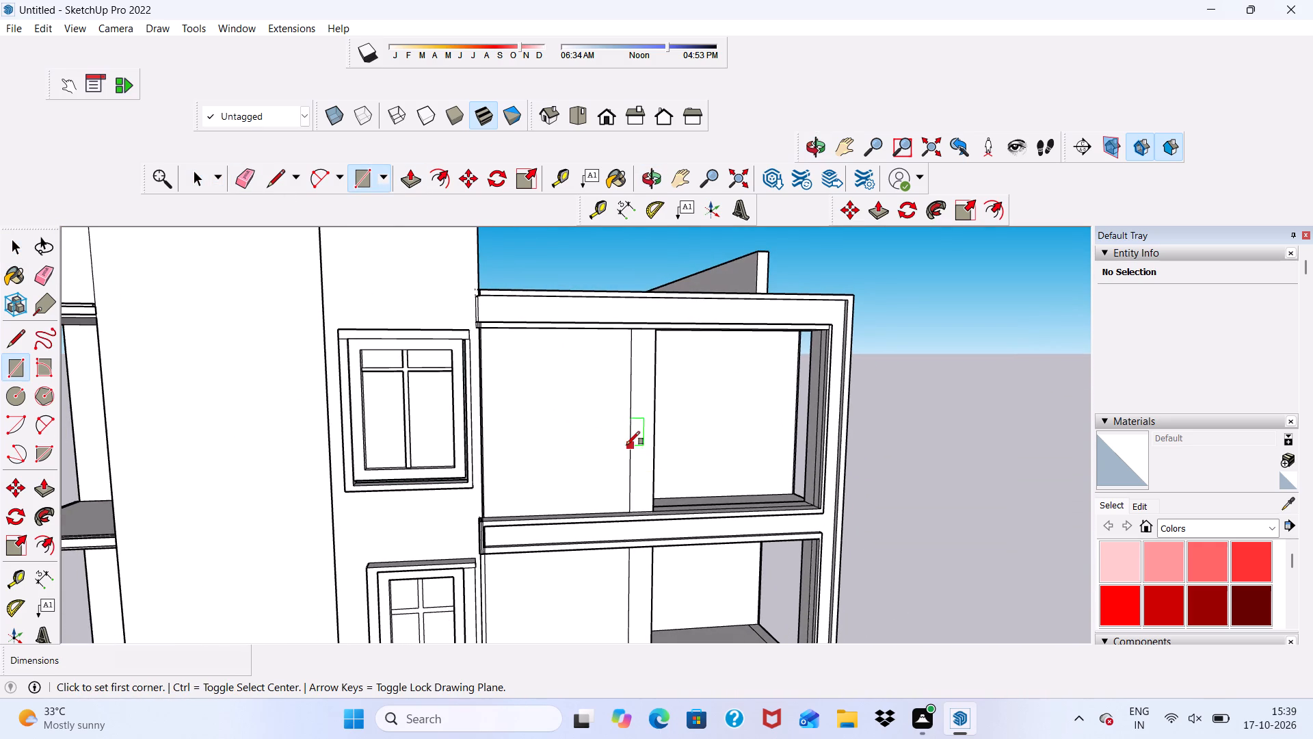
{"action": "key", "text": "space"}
Erase the stray vertical line on the lower wing's upper-floor front wall, beside the open bay.
{"action": "scroll", "coordinate": [632, 401], "scroll_direction": "up", "scroll_amount": 5}
{"action": "middle_click_drag", "start_coordinate": [624, 396], "coordinate": [468, 423]}
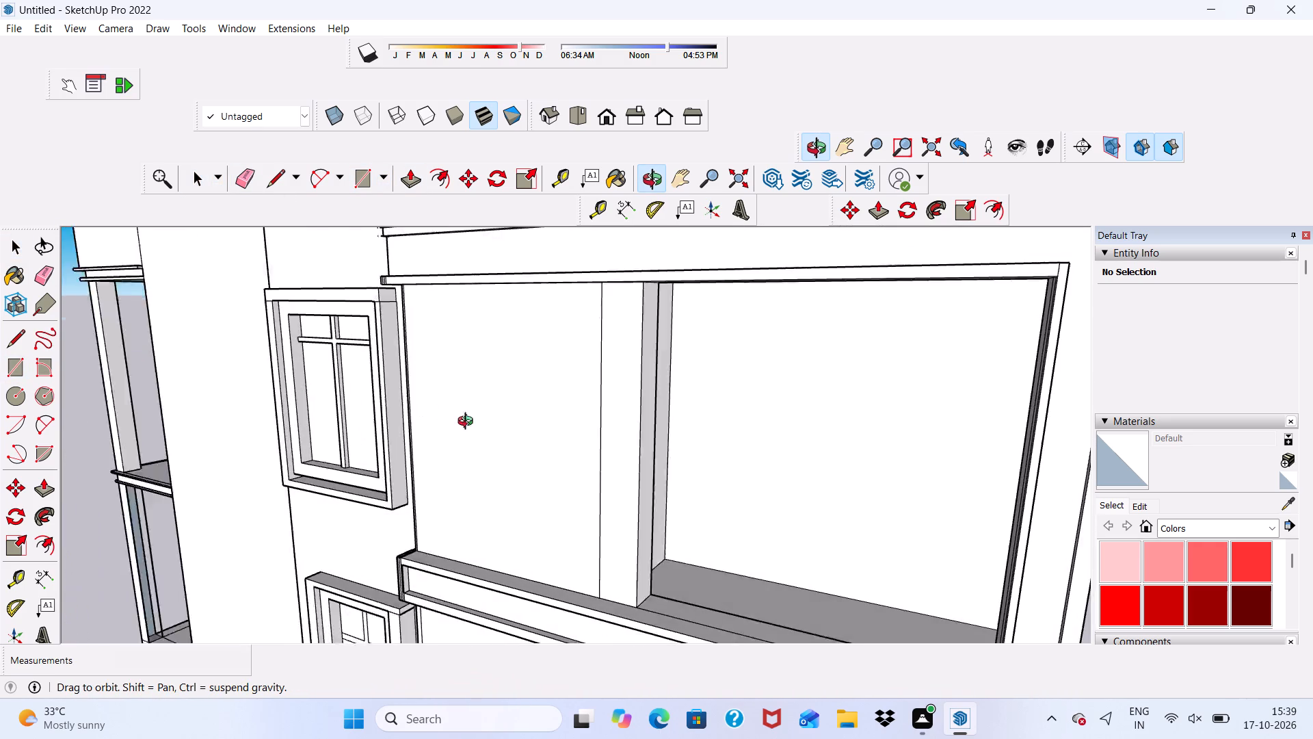
{"action": "middle_click_drag", "start_coordinate": [468, 423], "coordinate": [497, 428]}
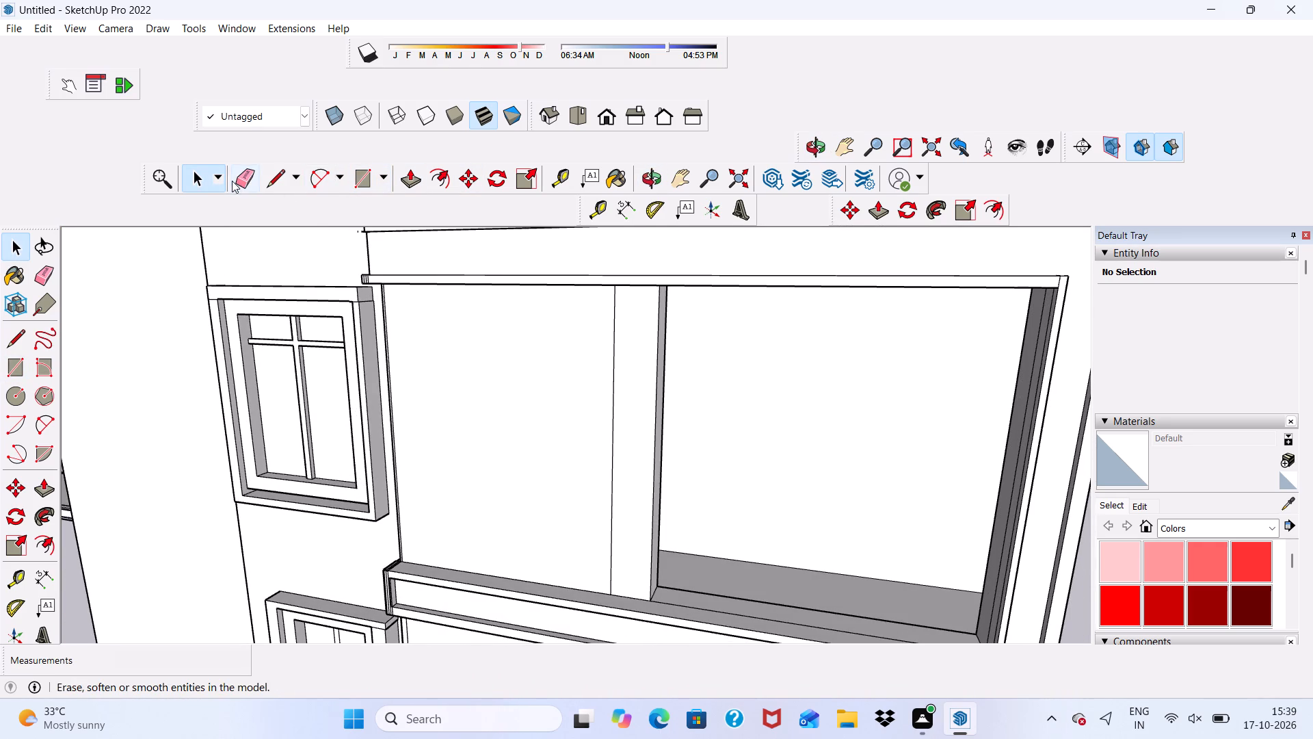
{"action": "left_click", "coordinate": [243, 176]}
{"action": "left_click_drag", "start_coordinate": [613, 337], "coordinate": [611, 348]}
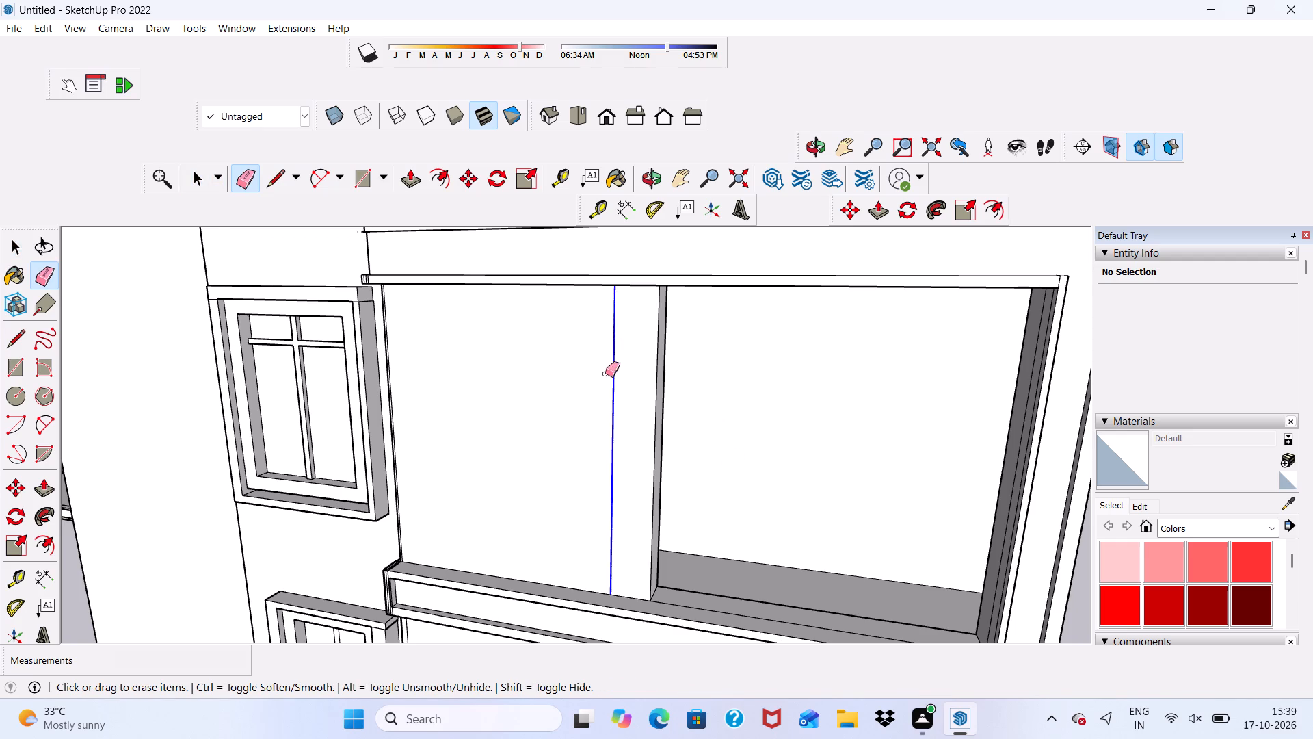
{"action": "scroll", "coordinate": [593, 389], "scroll_direction": "down", "scroll_amount": 6}
{"action": "middle_click_drag", "start_coordinate": [570, 387], "coordinate": [615, 288]}
{"action": "key", "text": "space"}
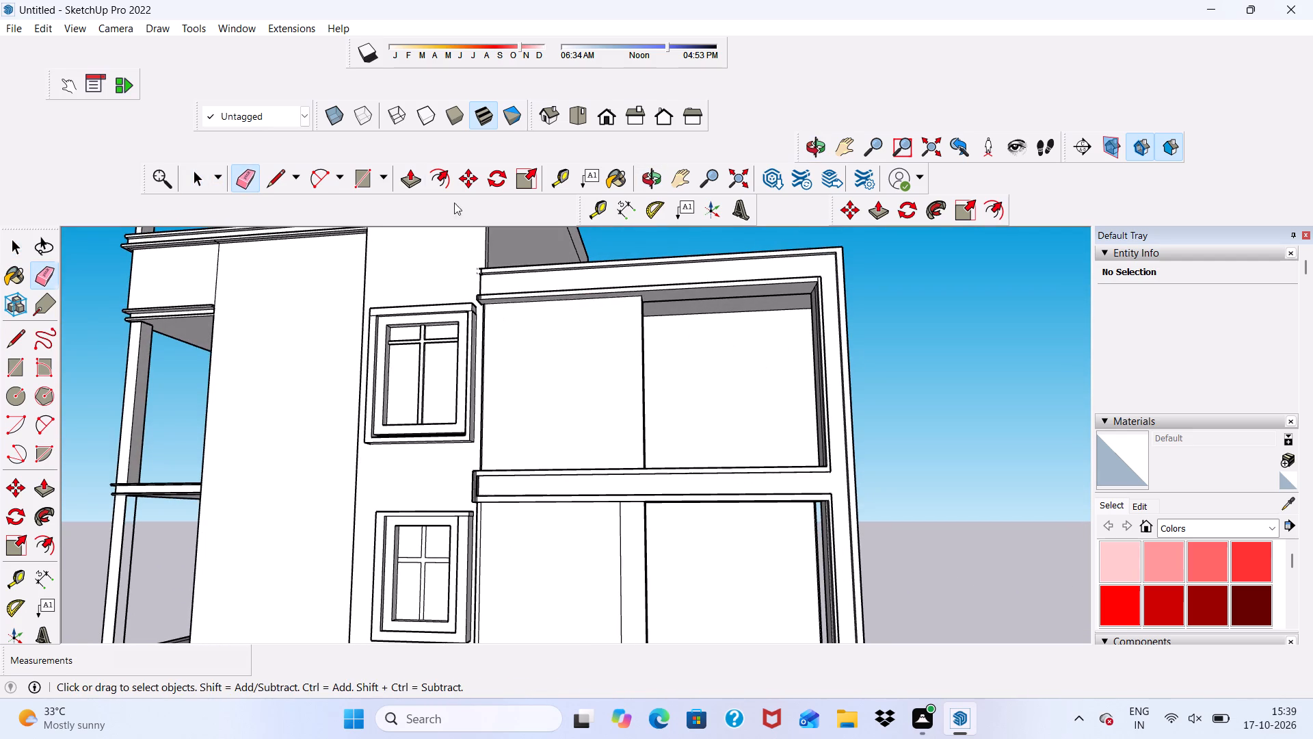
Draw a window rectangle about 3'10" wide and 4'9" high on the wing's upper-floor front wall.
{"action": "left_click", "coordinate": [360, 177]}
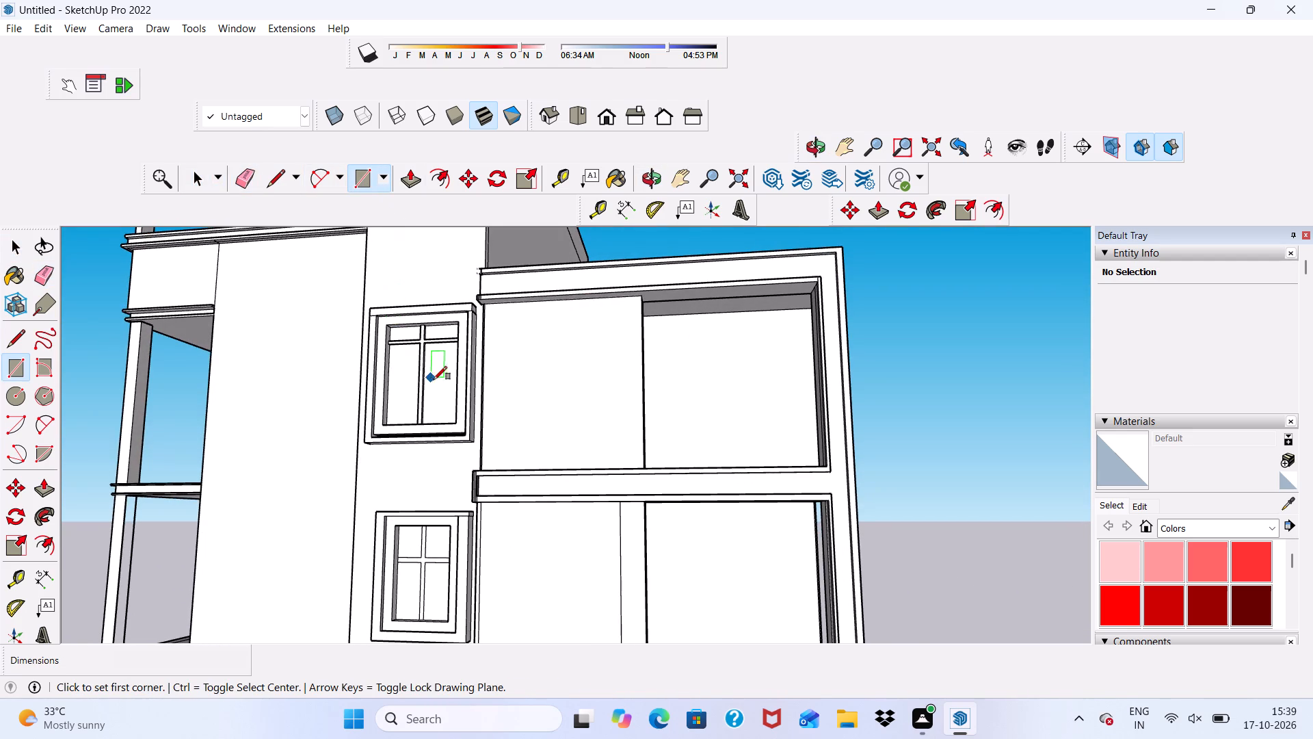
{"action": "scroll", "coordinate": [434, 380], "scroll_direction": "up", "scroll_amount": 3}
{"action": "left_click", "coordinate": [567, 315]}
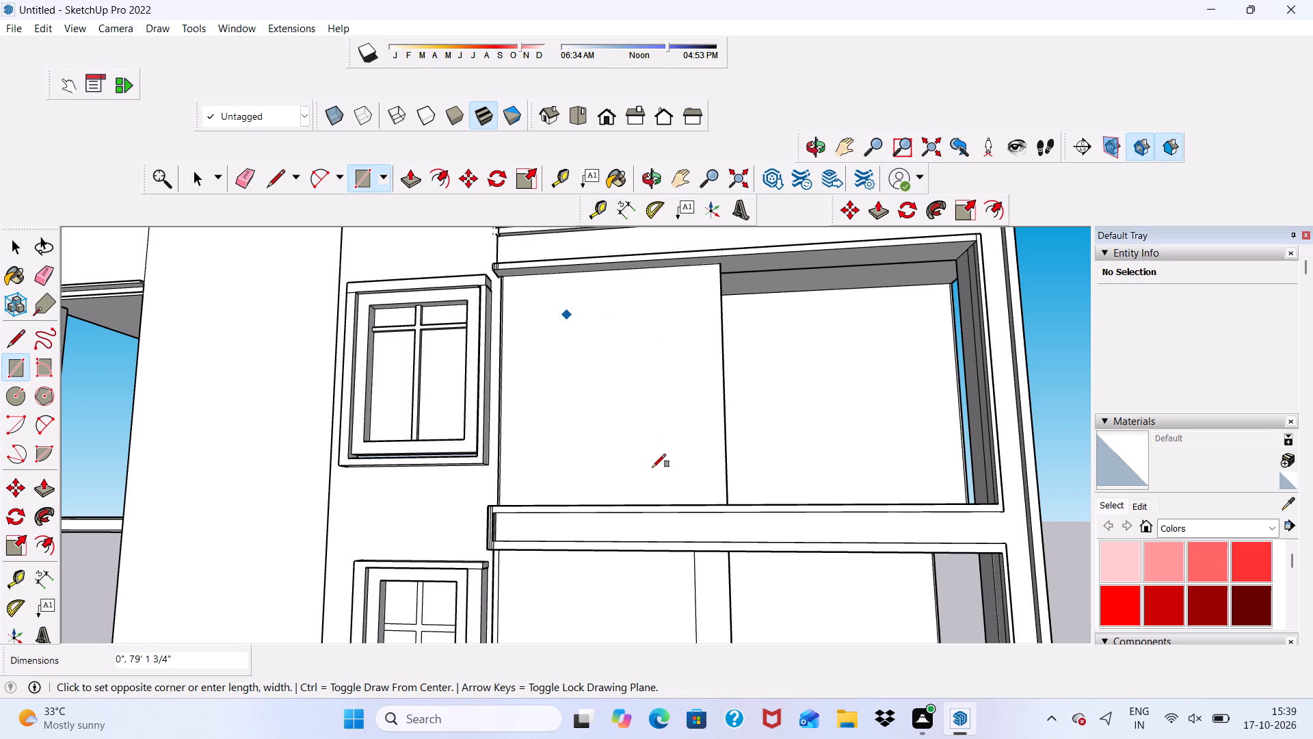
{"action": "scroll", "coordinate": [638, 461], "scroll_direction": "up", "scroll_amount": 4}
{"action": "scroll", "coordinate": [594, 411], "scroll_direction": "down", "scroll_amount": 7}
{"action": "middle_click_drag", "start_coordinate": [597, 431], "coordinate": [654, 465]}
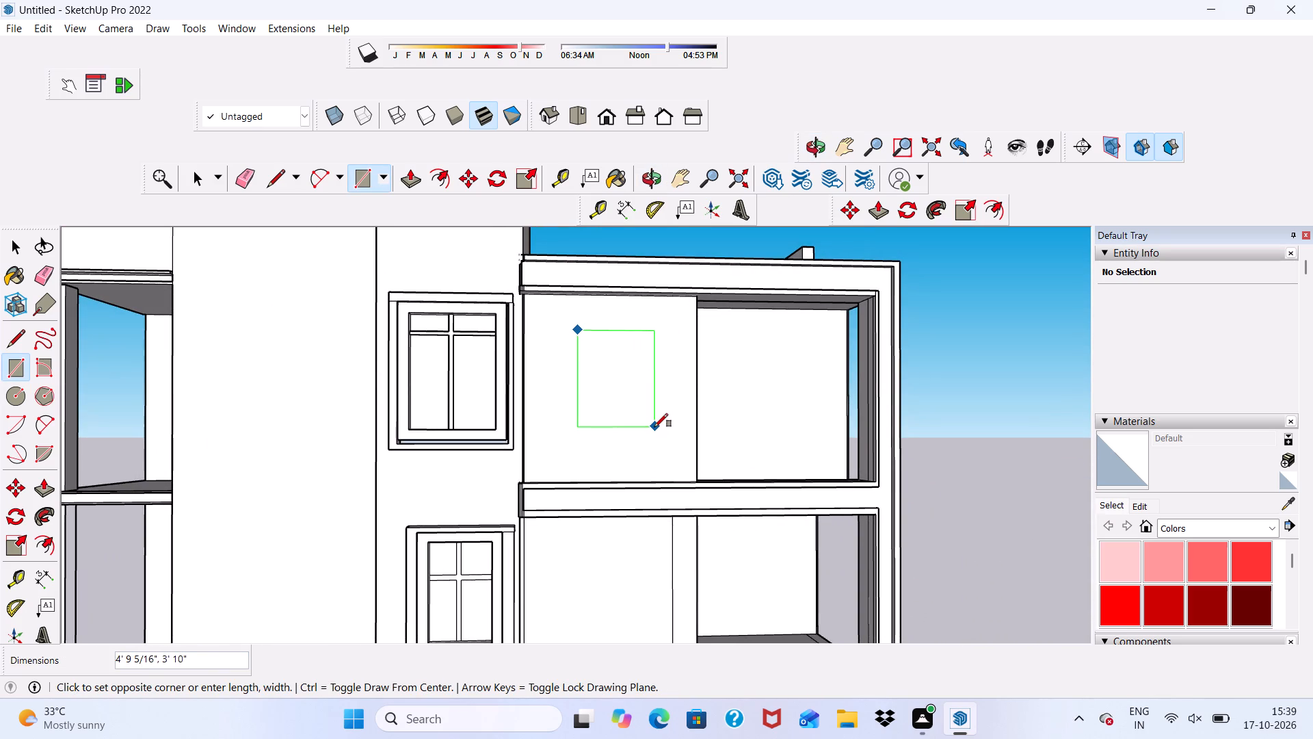
{"action": "left_click", "coordinate": [654, 426]}
{"action": "scroll", "coordinate": [584, 393], "scroll_direction": "down", "scroll_amount": 4}
{"action": "key", "text": "space"}
Erase the matching stray vertical line on the wing's lower-floor front wall.
{"action": "scroll", "coordinate": [913, 393], "scroll_direction": "up", "scroll_amount": 3}
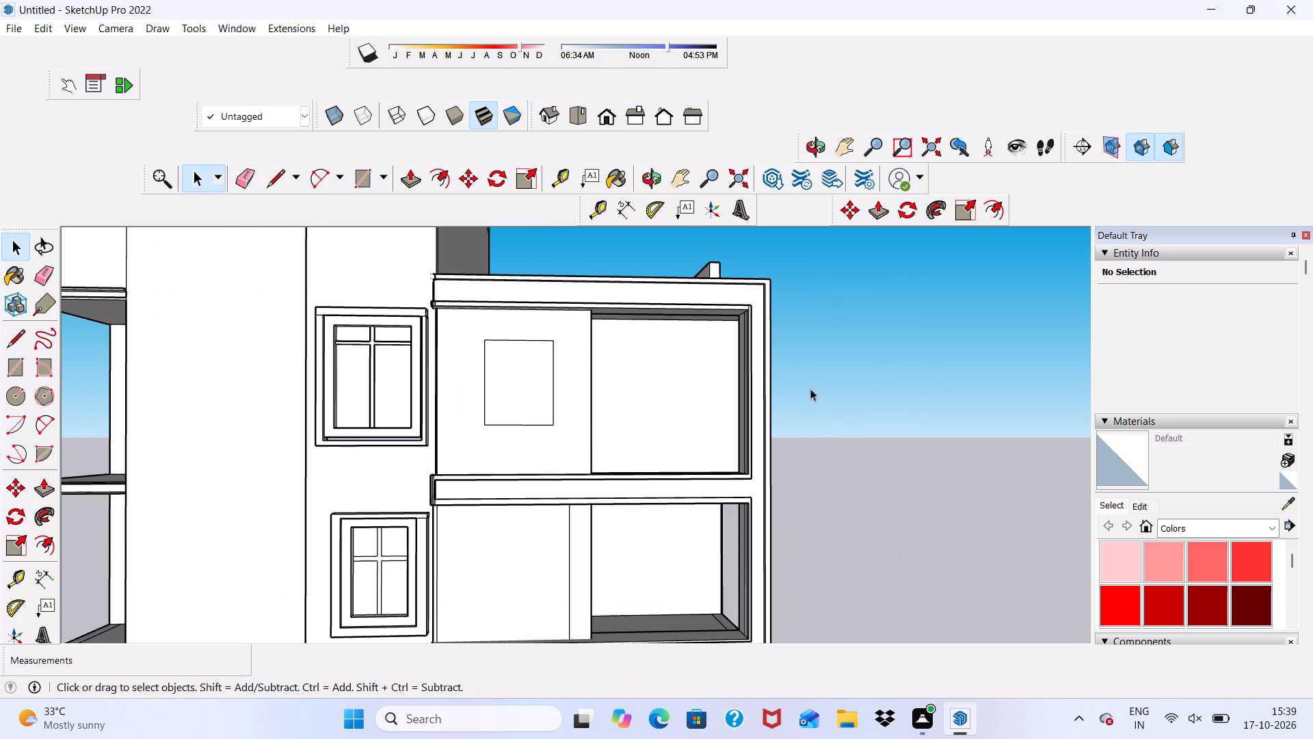
{"action": "double_click", "coordinate": [488, 380]}
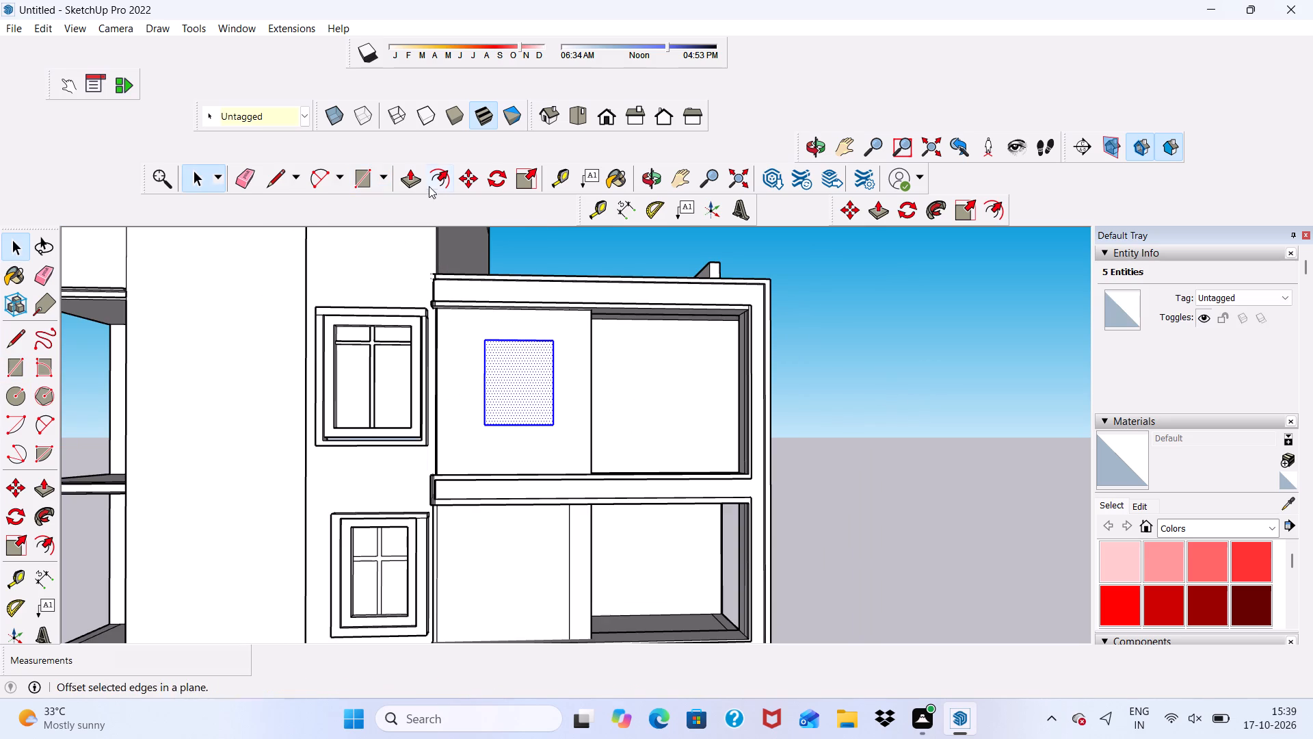
{"action": "left_click", "coordinate": [248, 176]}
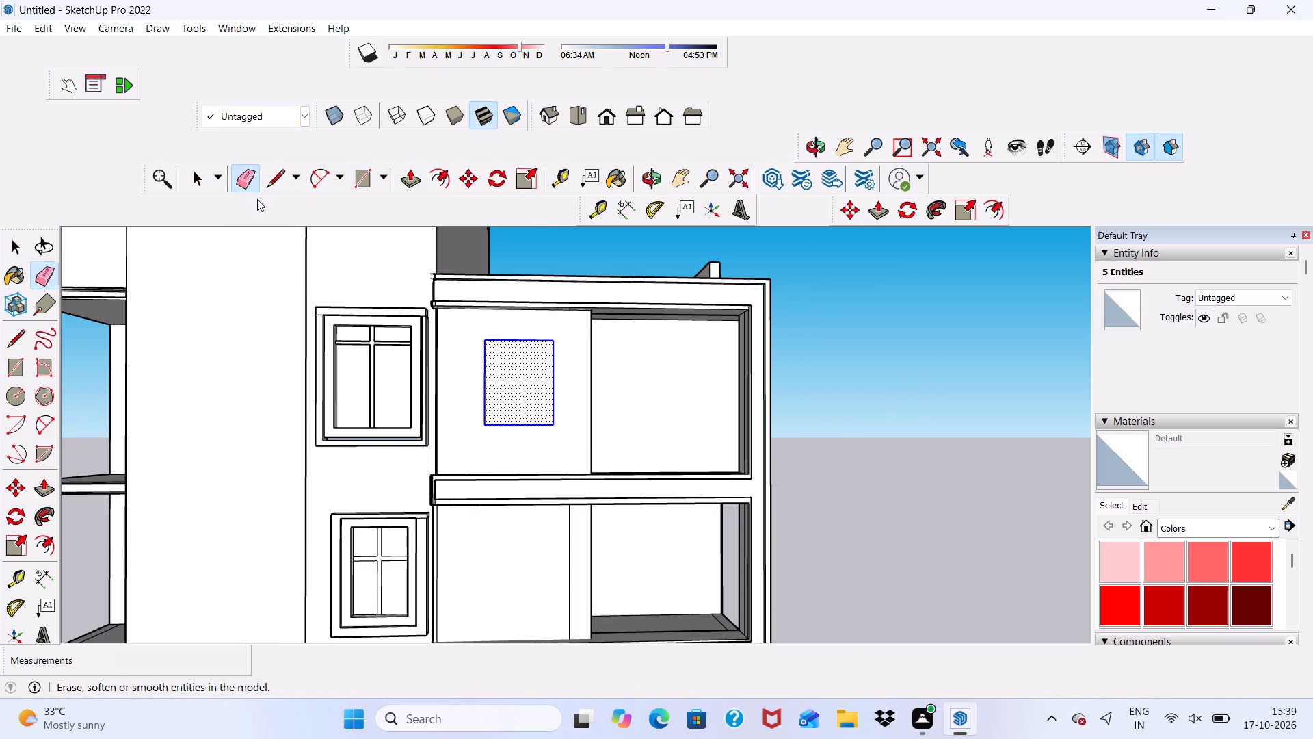
{"action": "left_click_drag", "start_coordinate": [565, 537], "coordinate": [574, 536]}
{"action": "scroll", "coordinate": [567, 510], "scroll_direction": "down", "scroll_amount": 3}
{"action": "key", "text": "space"}
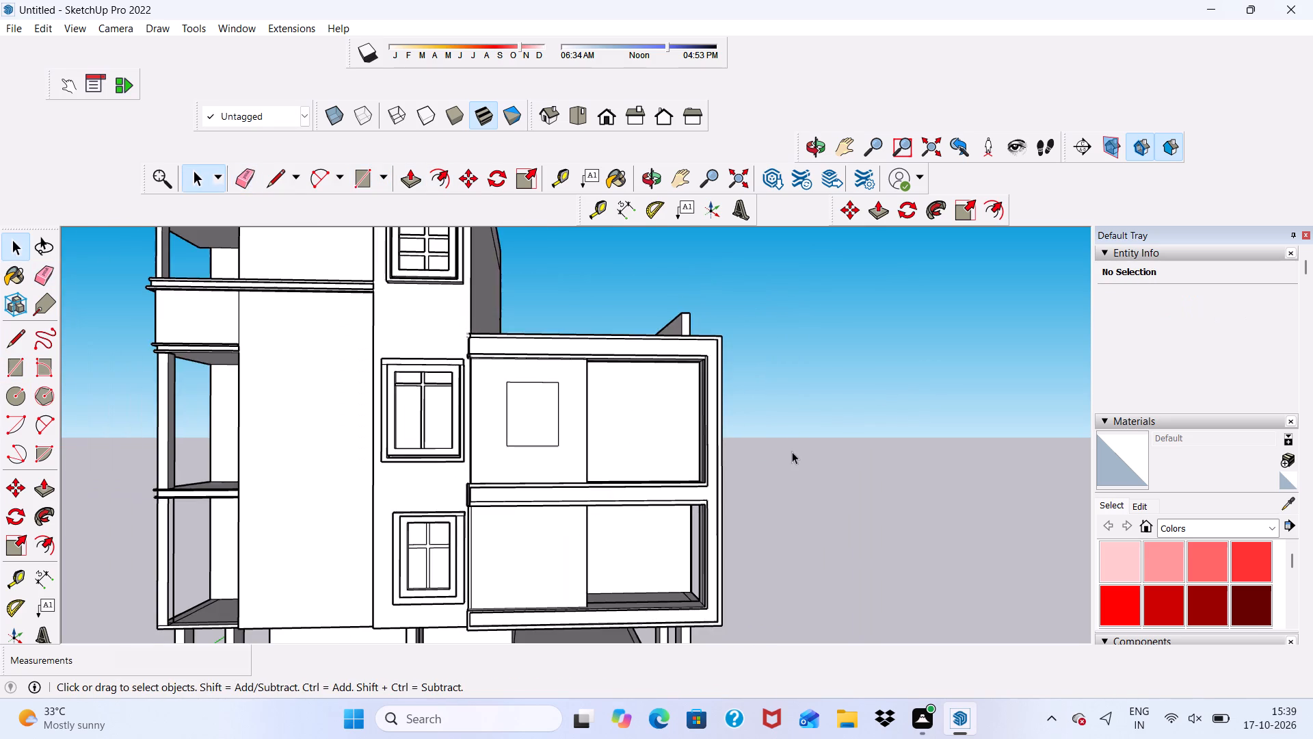
Copy the upper-floor window rectangle with its face about 10'11" down onto the wing's lower-floor front wall.
{"action": "scroll", "coordinate": [792, 452], "scroll_direction": "up", "scroll_amount": 1}
{"action": "scroll", "coordinate": [762, 467], "scroll_direction": "down", "scroll_amount": 1}
{"action": "middle_click_drag", "start_coordinate": [694, 496], "coordinate": [663, 424]}
{"action": "key", "text": "space"}
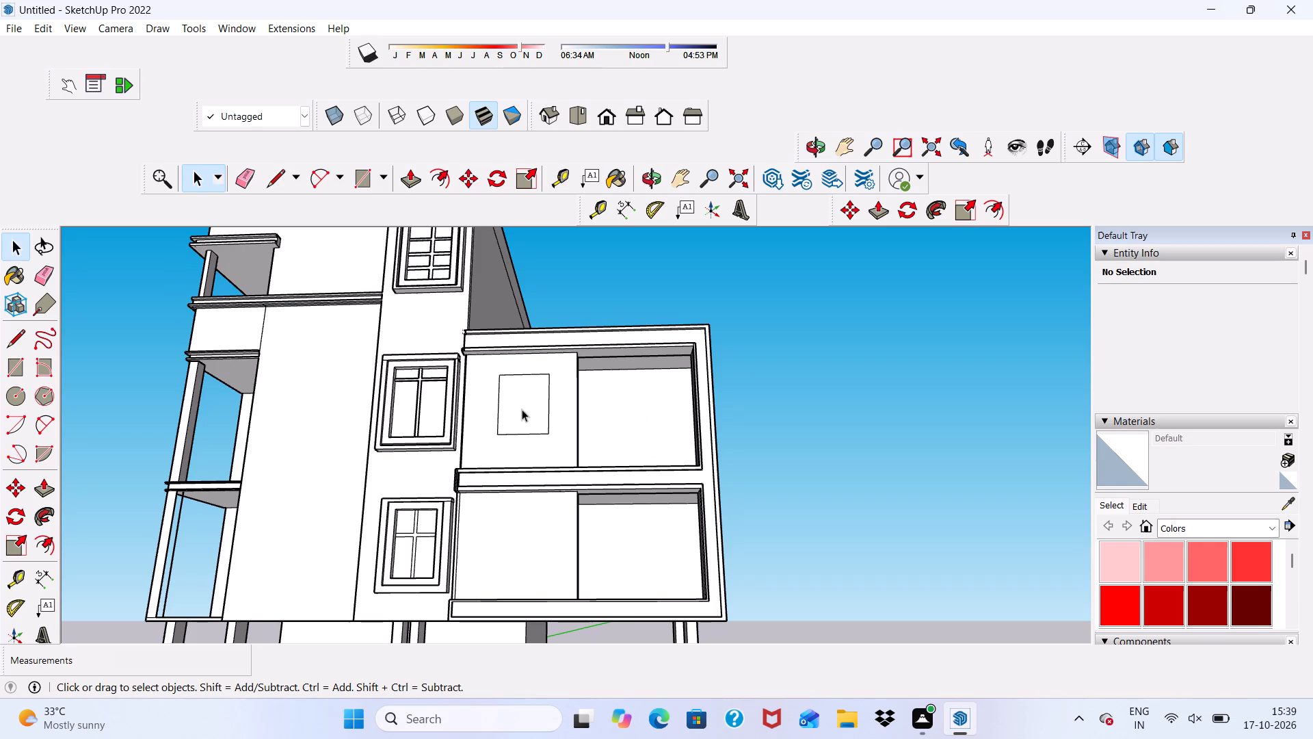
{"action": "double_click", "coordinate": [522, 409]}
{"action": "double_click", "coordinate": [515, 417]}
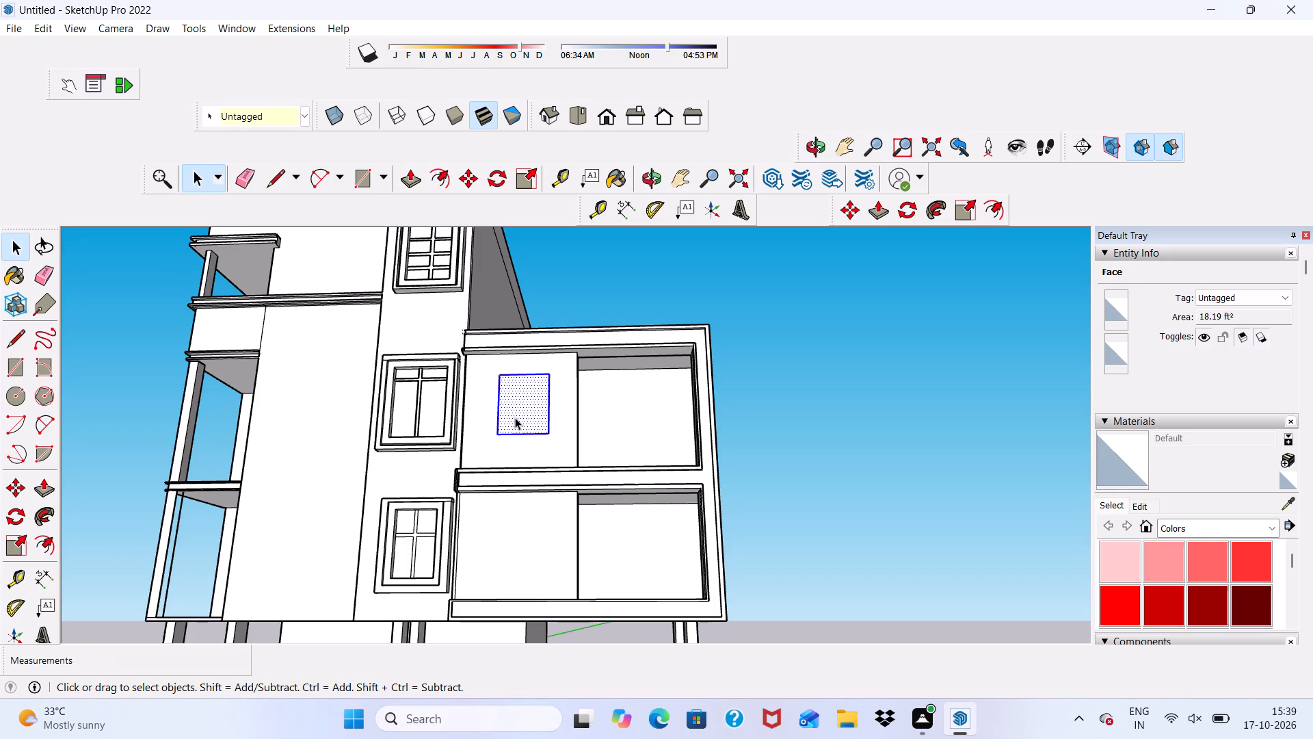
{"action": "left_click", "coordinate": [467, 175]}
{"action": "left_click", "coordinate": [514, 424]}
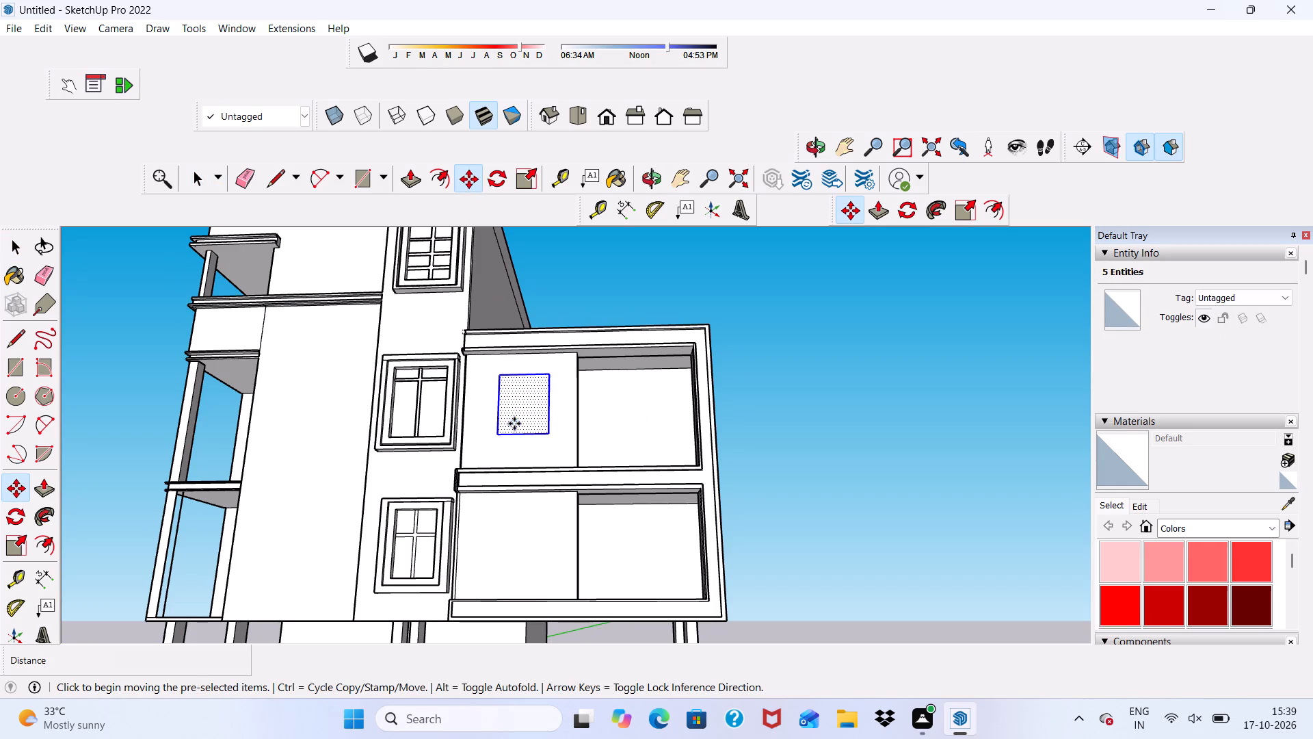
{"action": "left_click", "coordinate": [501, 572]}
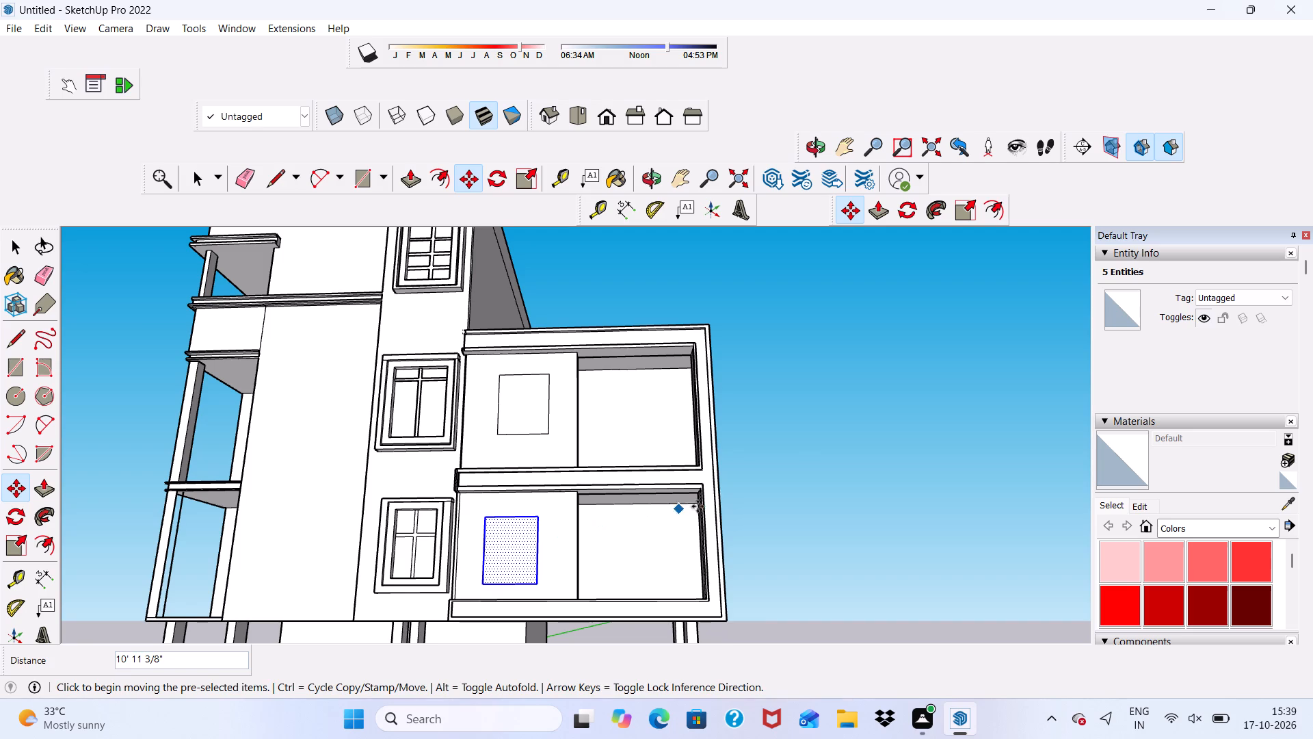
{"action": "key", "text": "space"}
{"action": "left_click", "coordinate": [811, 489]}
{"action": "scroll", "coordinate": [702, 479], "scroll_direction": "down", "scroll_amount": 2}
{"action": "middle_click_drag", "start_coordinate": [641, 500], "coordinate": [665, 542]}
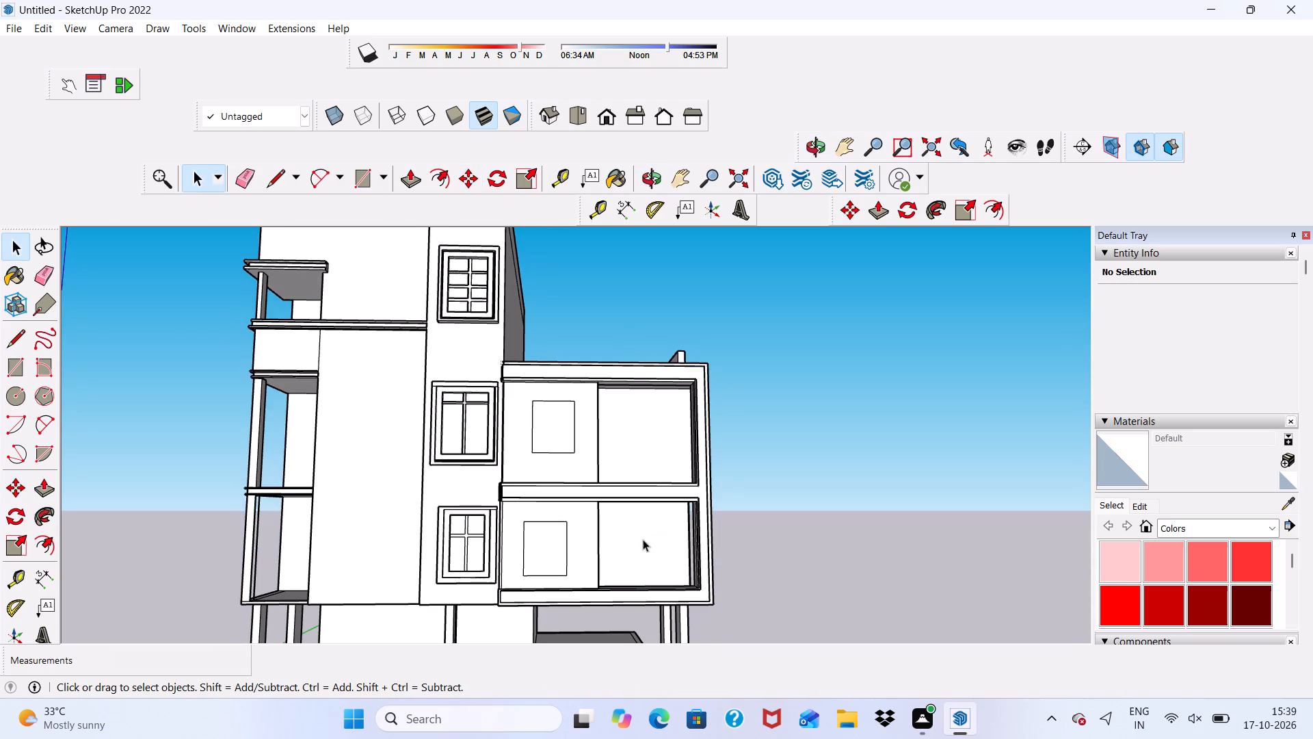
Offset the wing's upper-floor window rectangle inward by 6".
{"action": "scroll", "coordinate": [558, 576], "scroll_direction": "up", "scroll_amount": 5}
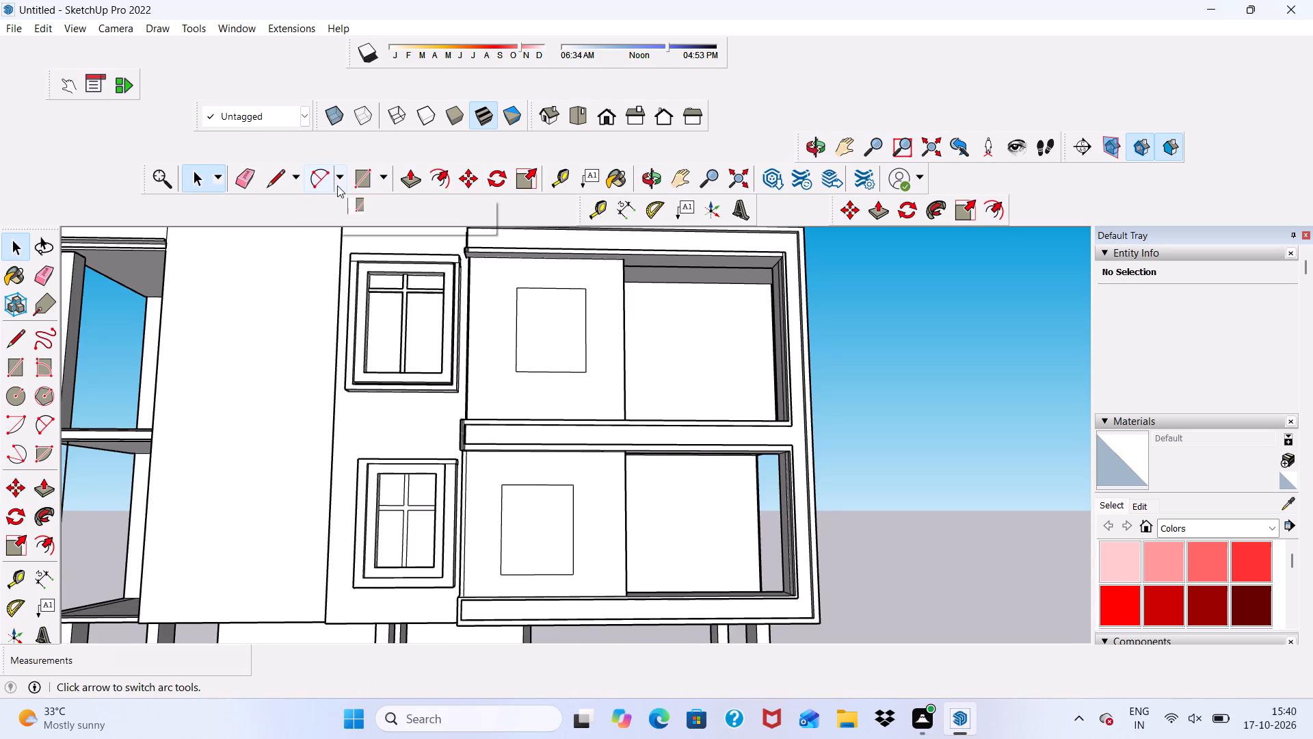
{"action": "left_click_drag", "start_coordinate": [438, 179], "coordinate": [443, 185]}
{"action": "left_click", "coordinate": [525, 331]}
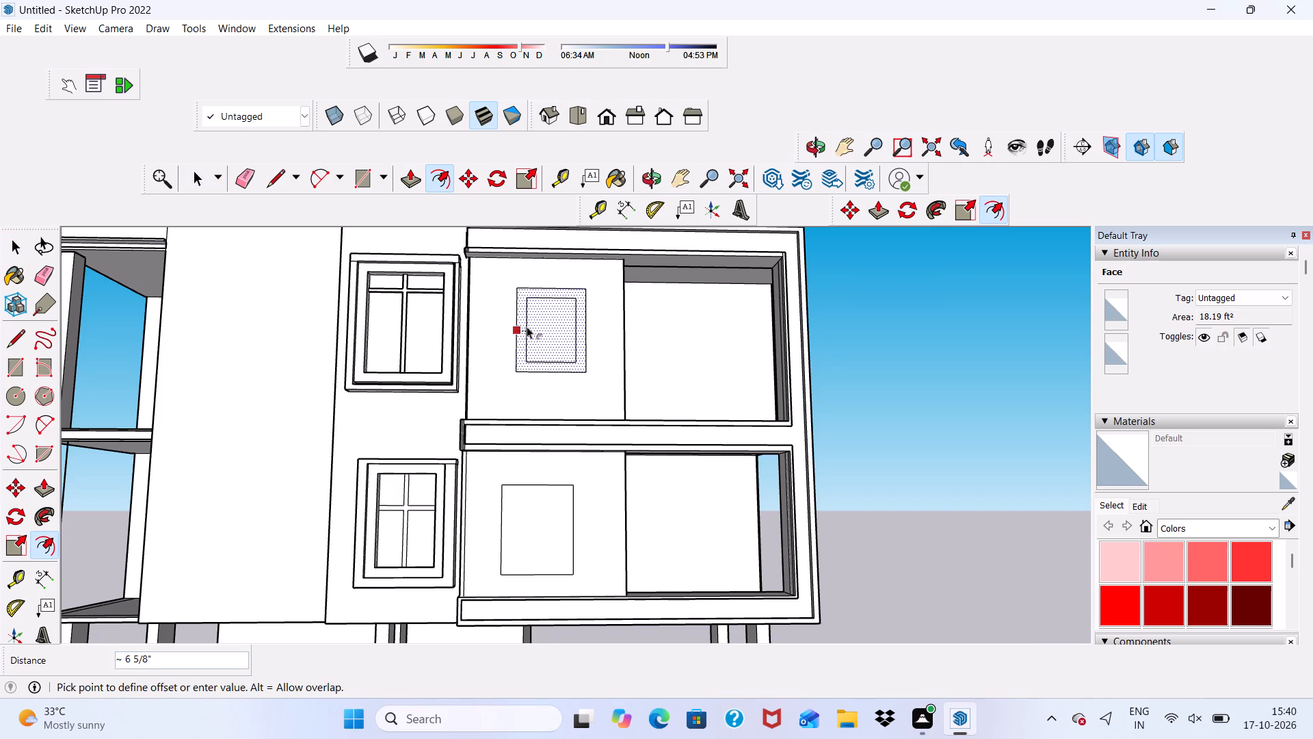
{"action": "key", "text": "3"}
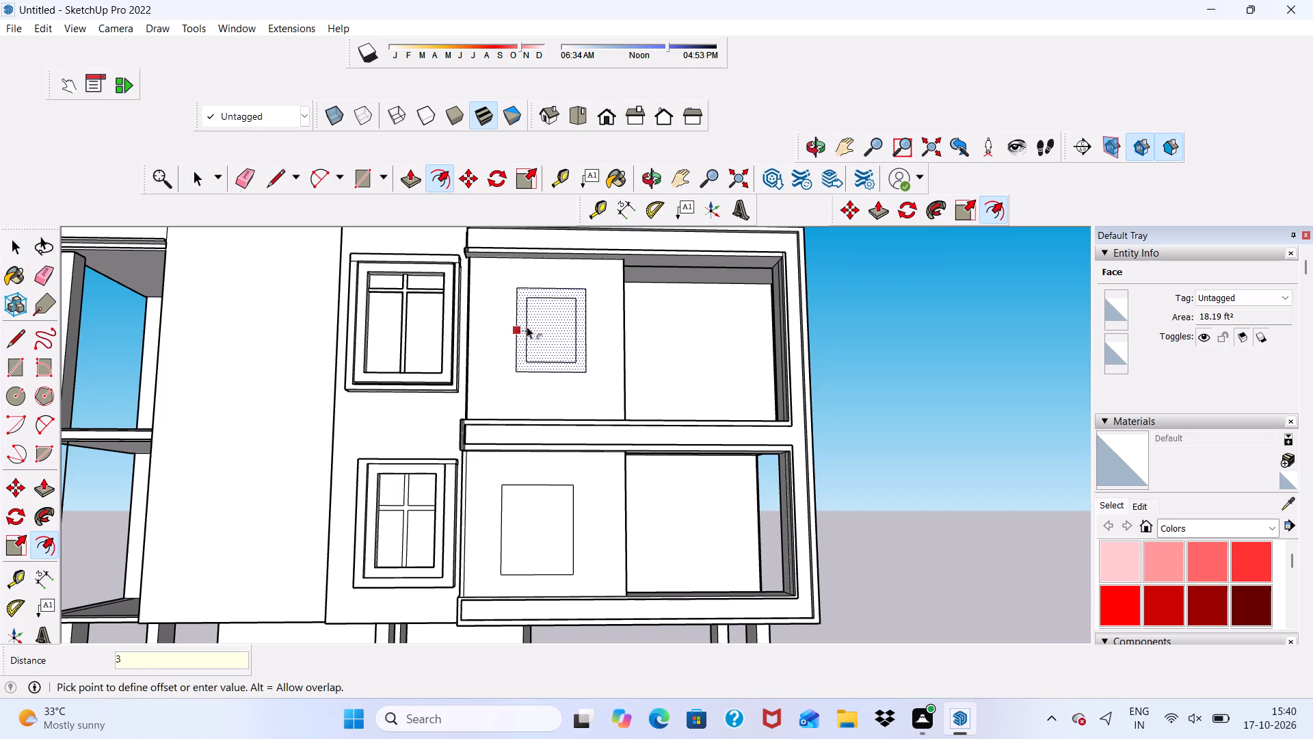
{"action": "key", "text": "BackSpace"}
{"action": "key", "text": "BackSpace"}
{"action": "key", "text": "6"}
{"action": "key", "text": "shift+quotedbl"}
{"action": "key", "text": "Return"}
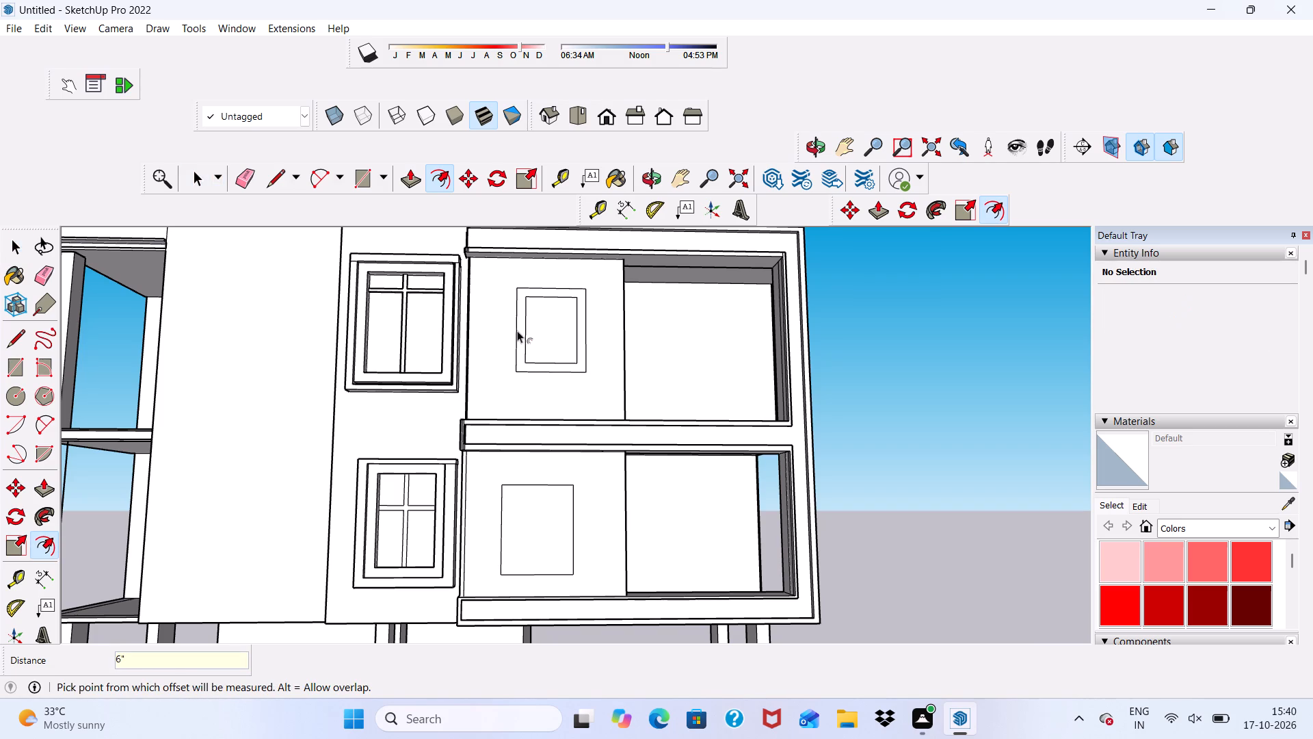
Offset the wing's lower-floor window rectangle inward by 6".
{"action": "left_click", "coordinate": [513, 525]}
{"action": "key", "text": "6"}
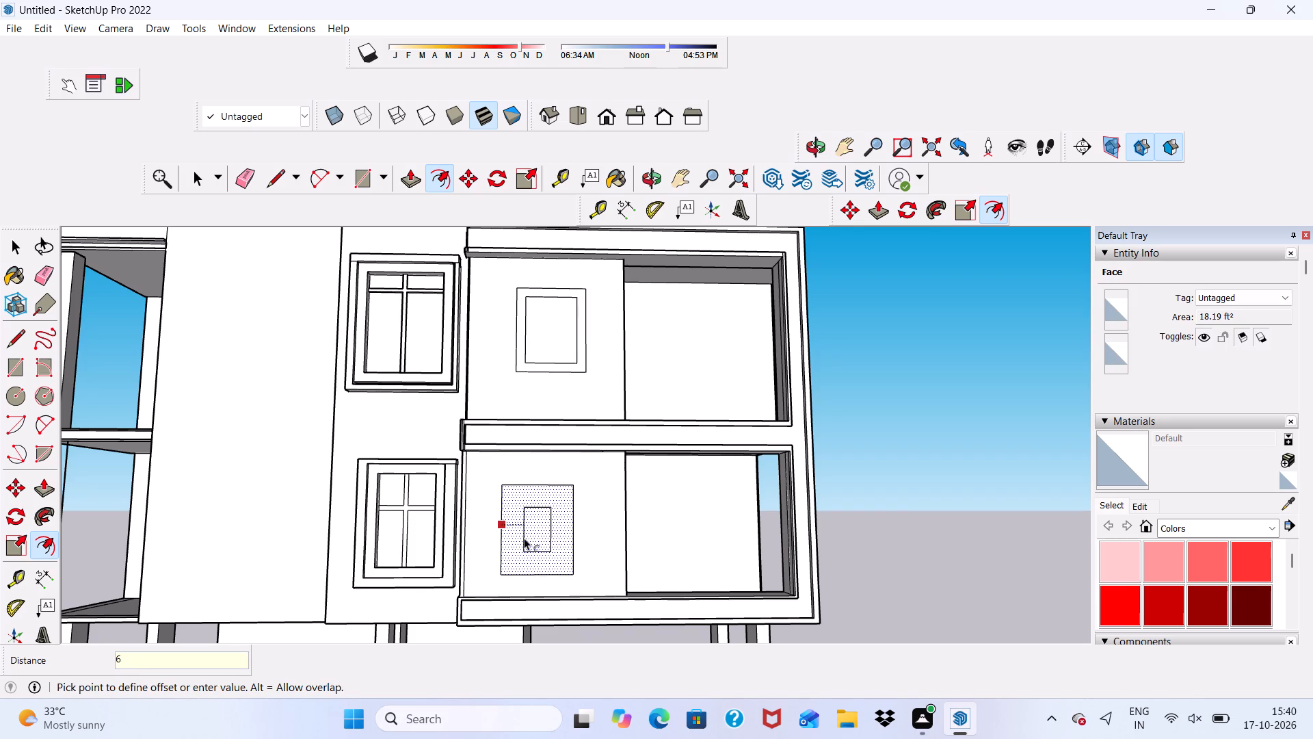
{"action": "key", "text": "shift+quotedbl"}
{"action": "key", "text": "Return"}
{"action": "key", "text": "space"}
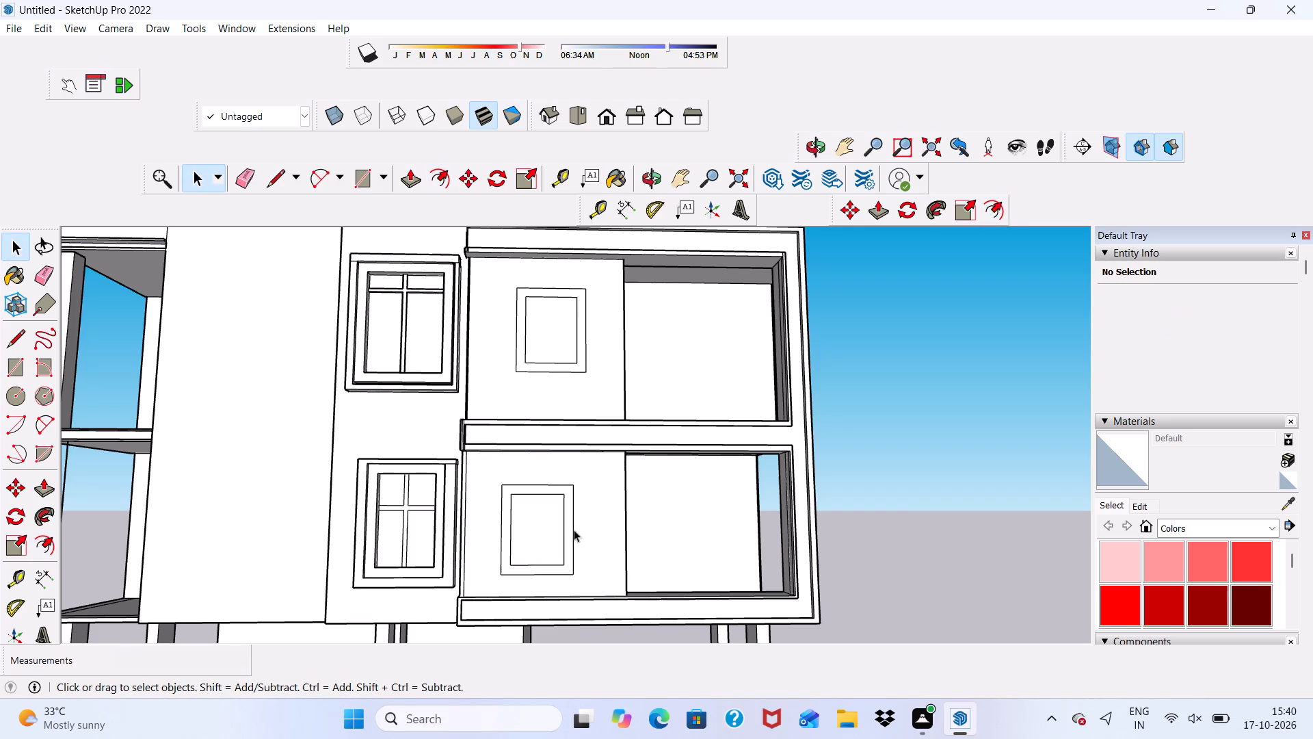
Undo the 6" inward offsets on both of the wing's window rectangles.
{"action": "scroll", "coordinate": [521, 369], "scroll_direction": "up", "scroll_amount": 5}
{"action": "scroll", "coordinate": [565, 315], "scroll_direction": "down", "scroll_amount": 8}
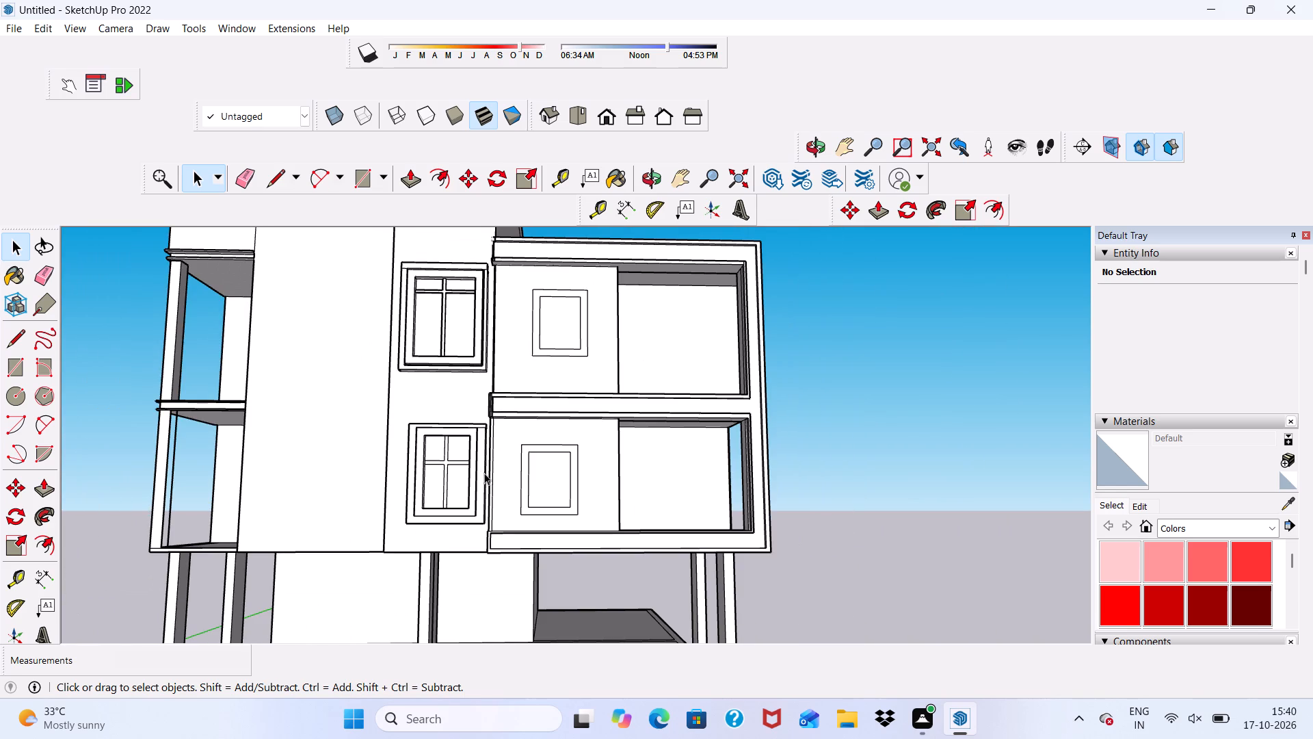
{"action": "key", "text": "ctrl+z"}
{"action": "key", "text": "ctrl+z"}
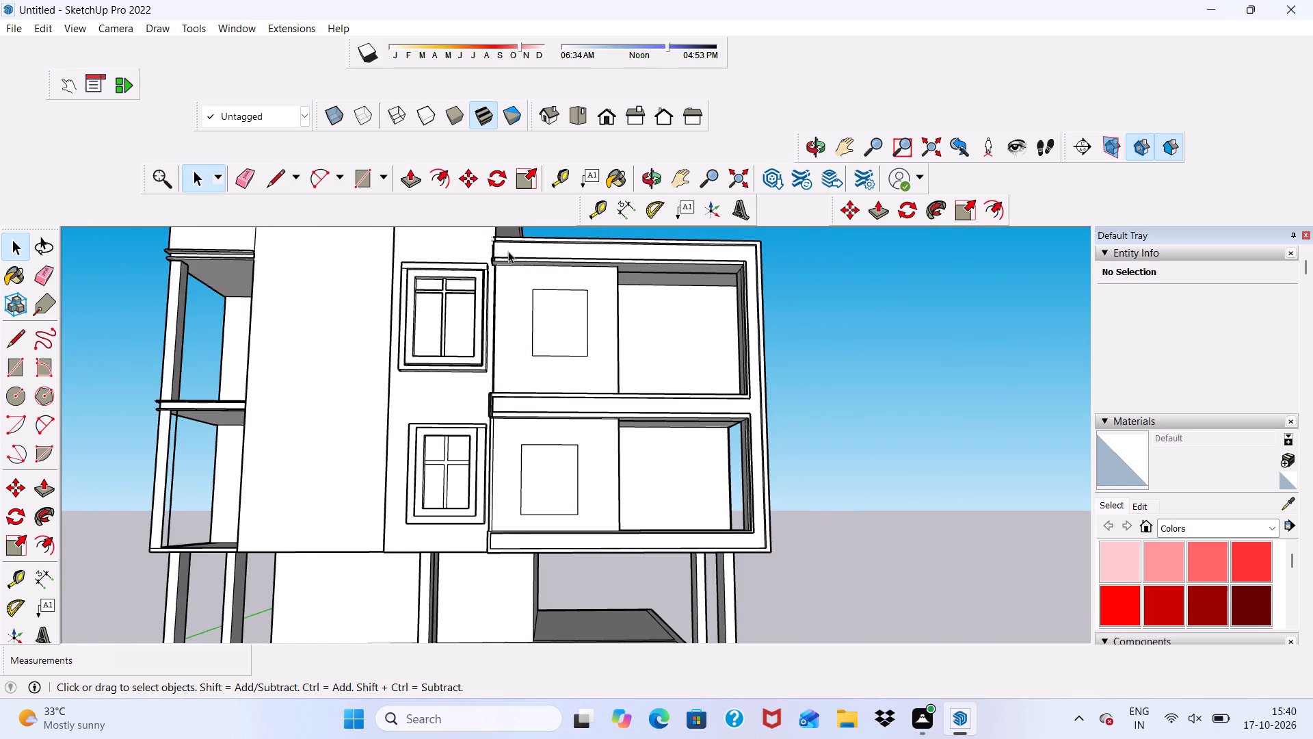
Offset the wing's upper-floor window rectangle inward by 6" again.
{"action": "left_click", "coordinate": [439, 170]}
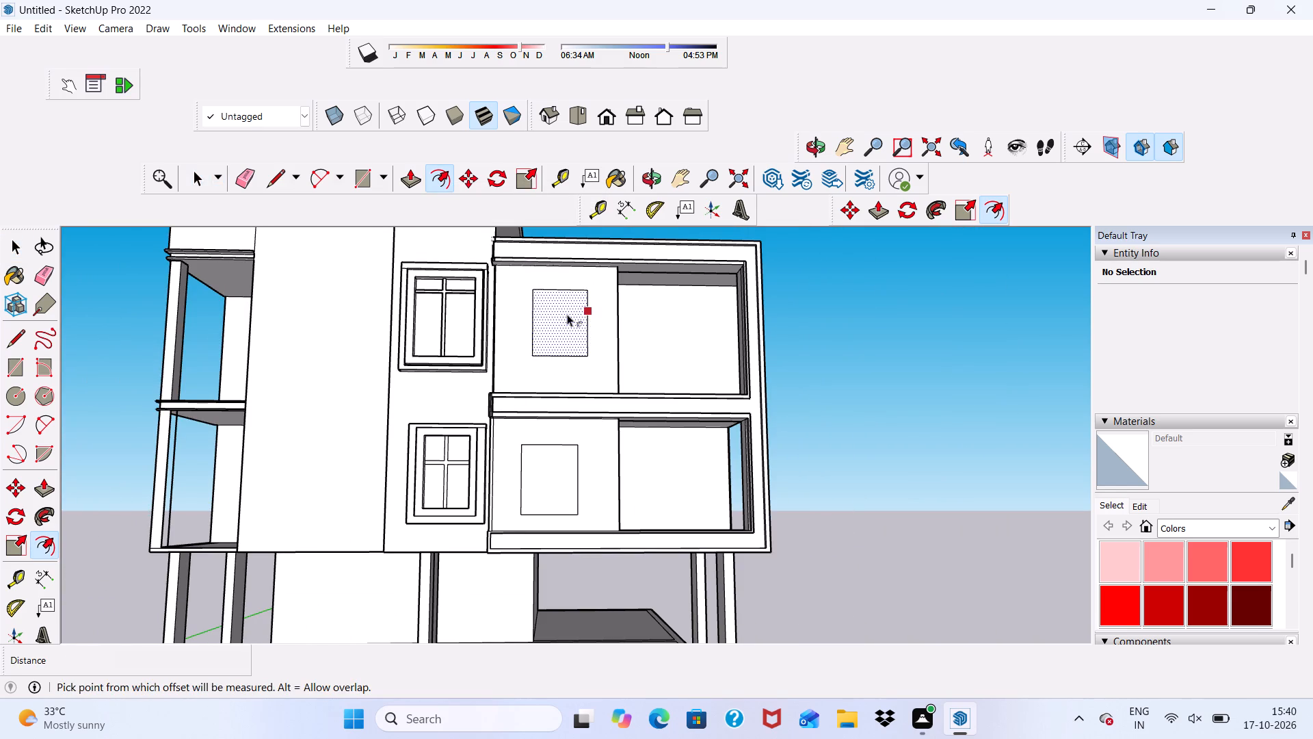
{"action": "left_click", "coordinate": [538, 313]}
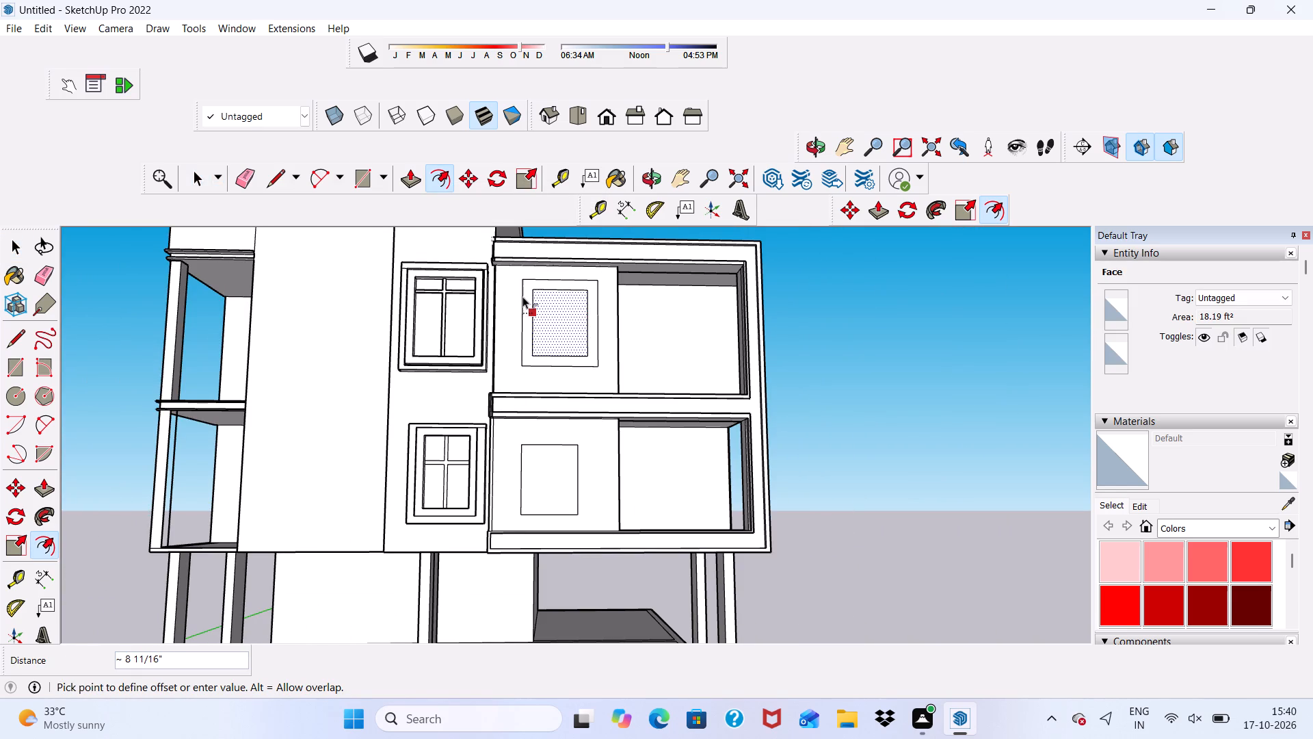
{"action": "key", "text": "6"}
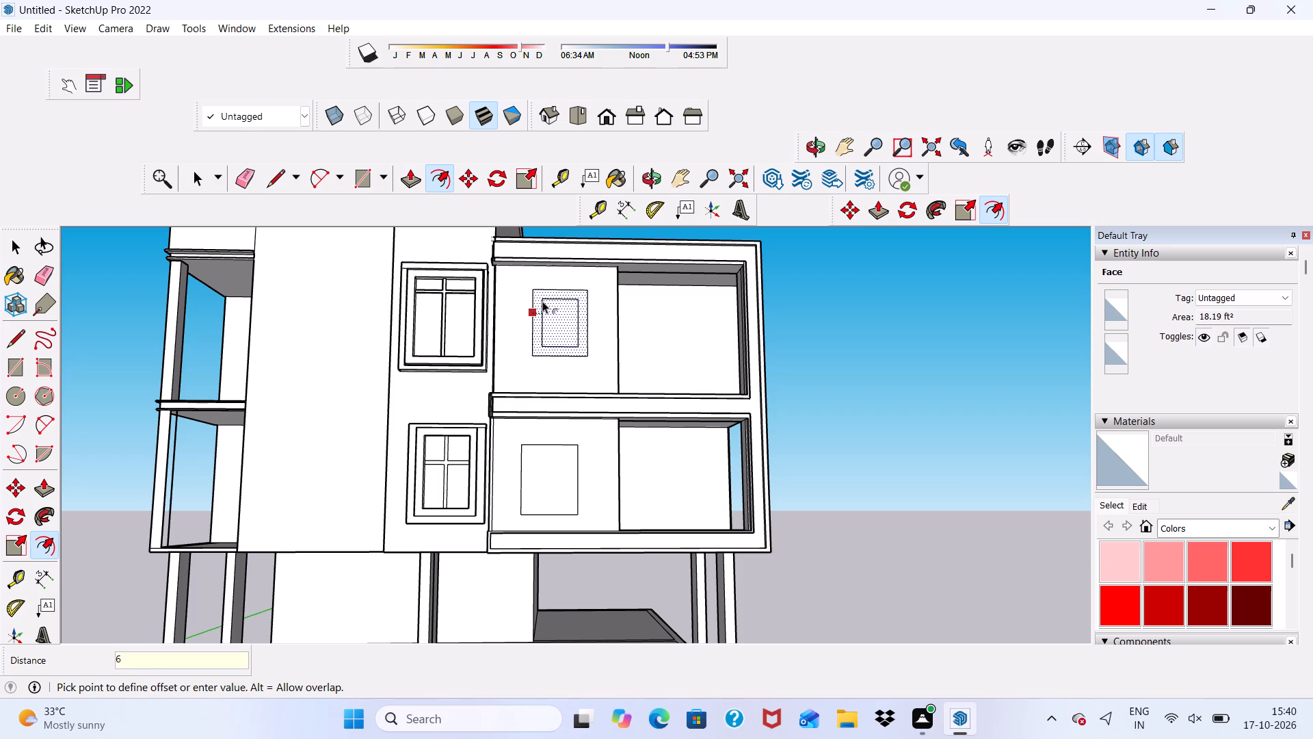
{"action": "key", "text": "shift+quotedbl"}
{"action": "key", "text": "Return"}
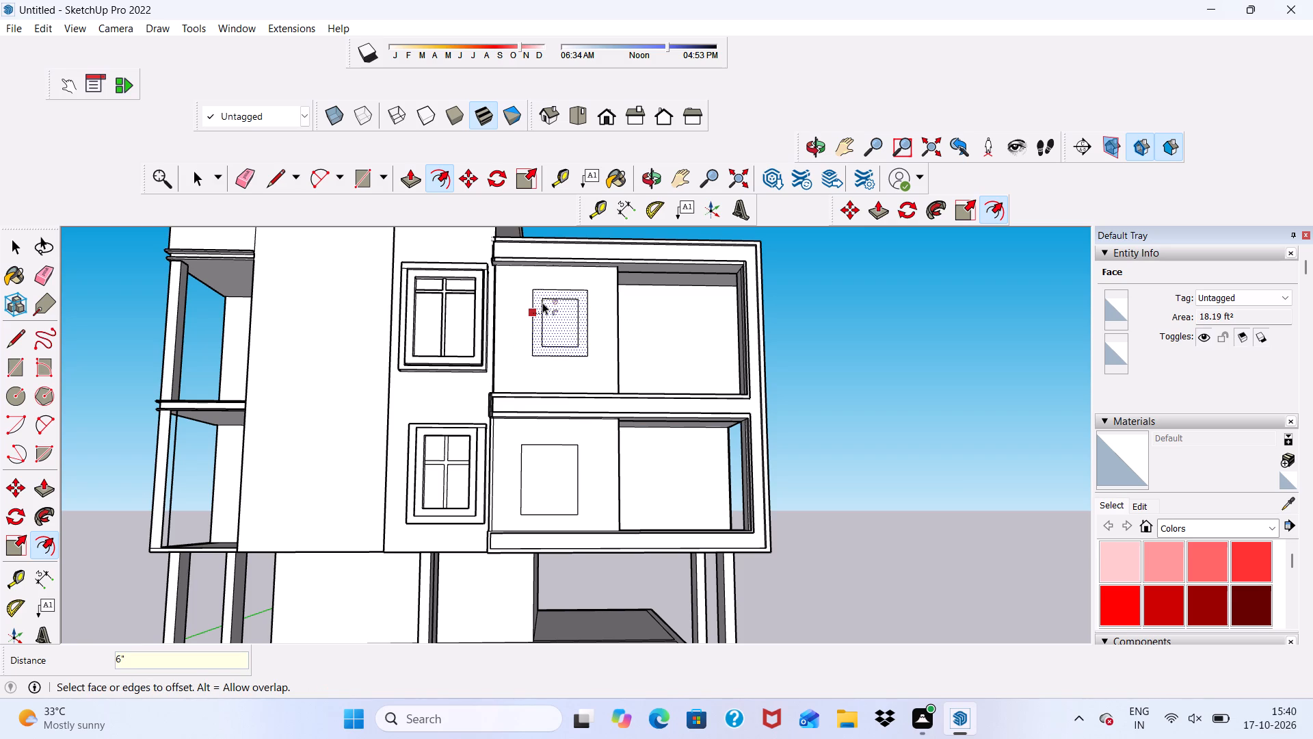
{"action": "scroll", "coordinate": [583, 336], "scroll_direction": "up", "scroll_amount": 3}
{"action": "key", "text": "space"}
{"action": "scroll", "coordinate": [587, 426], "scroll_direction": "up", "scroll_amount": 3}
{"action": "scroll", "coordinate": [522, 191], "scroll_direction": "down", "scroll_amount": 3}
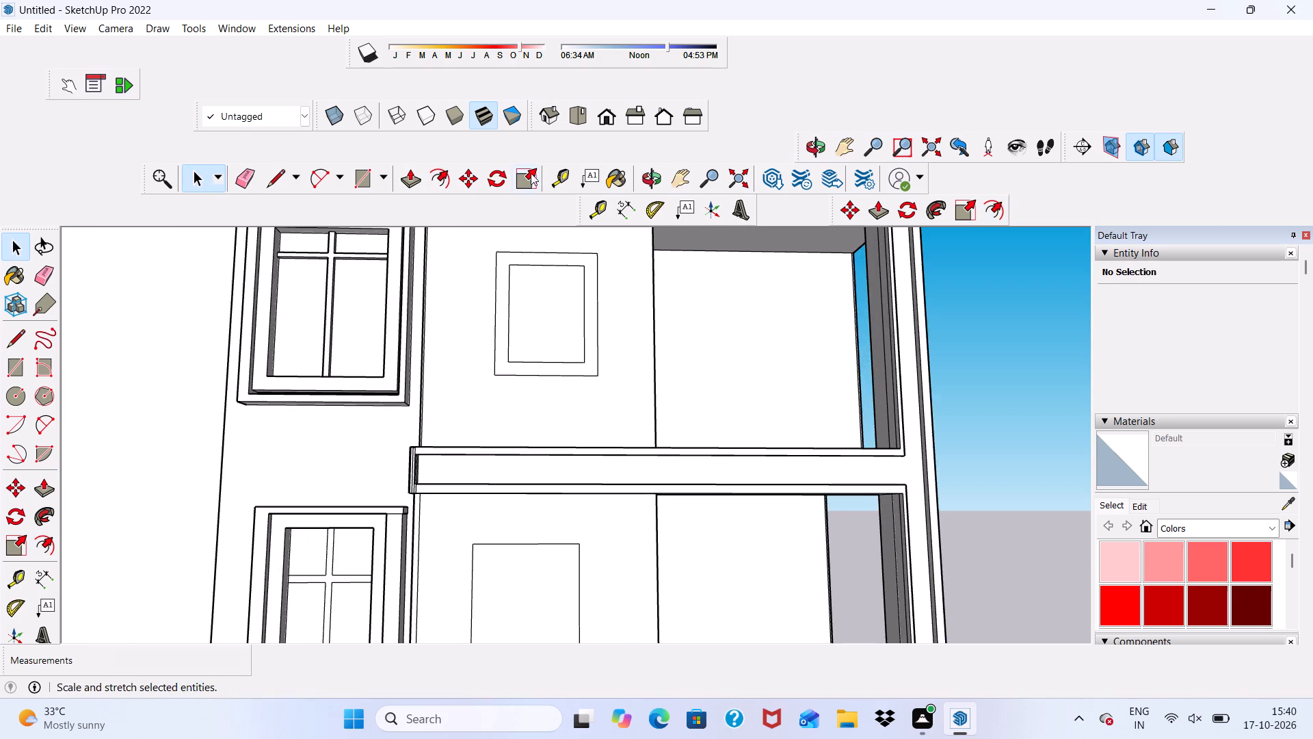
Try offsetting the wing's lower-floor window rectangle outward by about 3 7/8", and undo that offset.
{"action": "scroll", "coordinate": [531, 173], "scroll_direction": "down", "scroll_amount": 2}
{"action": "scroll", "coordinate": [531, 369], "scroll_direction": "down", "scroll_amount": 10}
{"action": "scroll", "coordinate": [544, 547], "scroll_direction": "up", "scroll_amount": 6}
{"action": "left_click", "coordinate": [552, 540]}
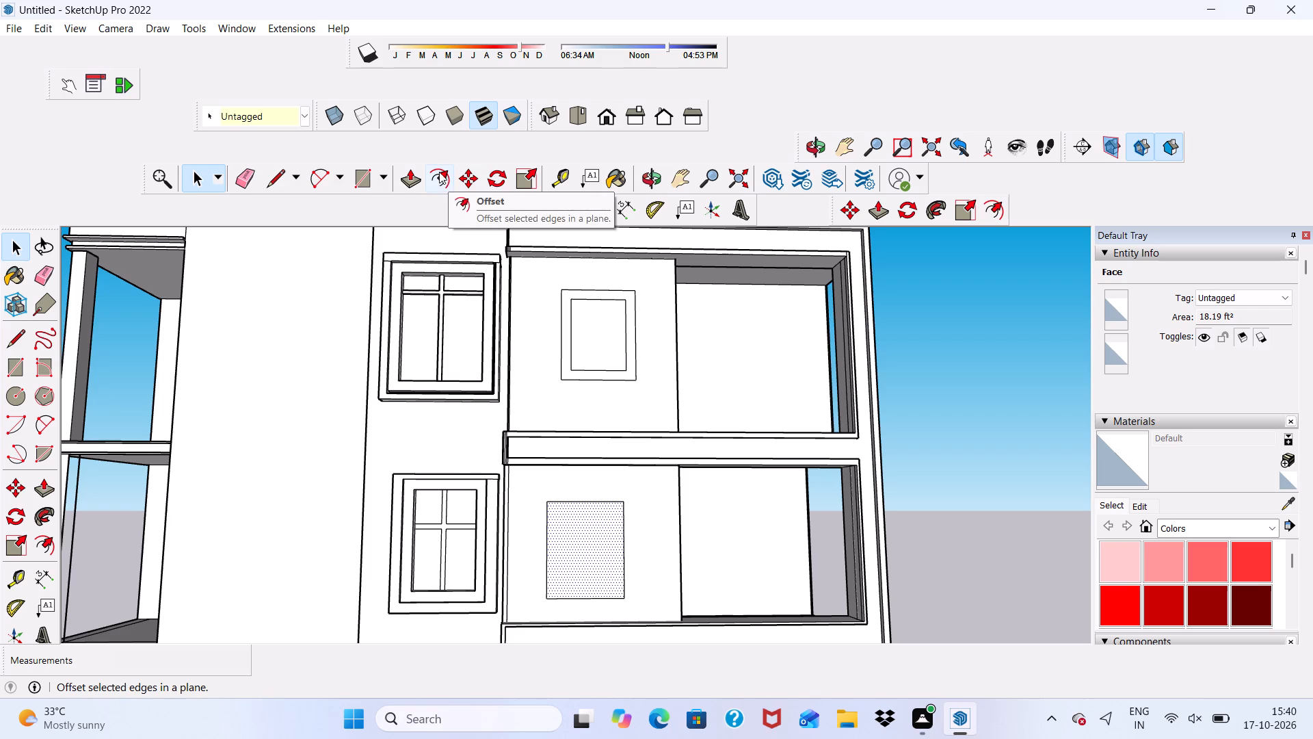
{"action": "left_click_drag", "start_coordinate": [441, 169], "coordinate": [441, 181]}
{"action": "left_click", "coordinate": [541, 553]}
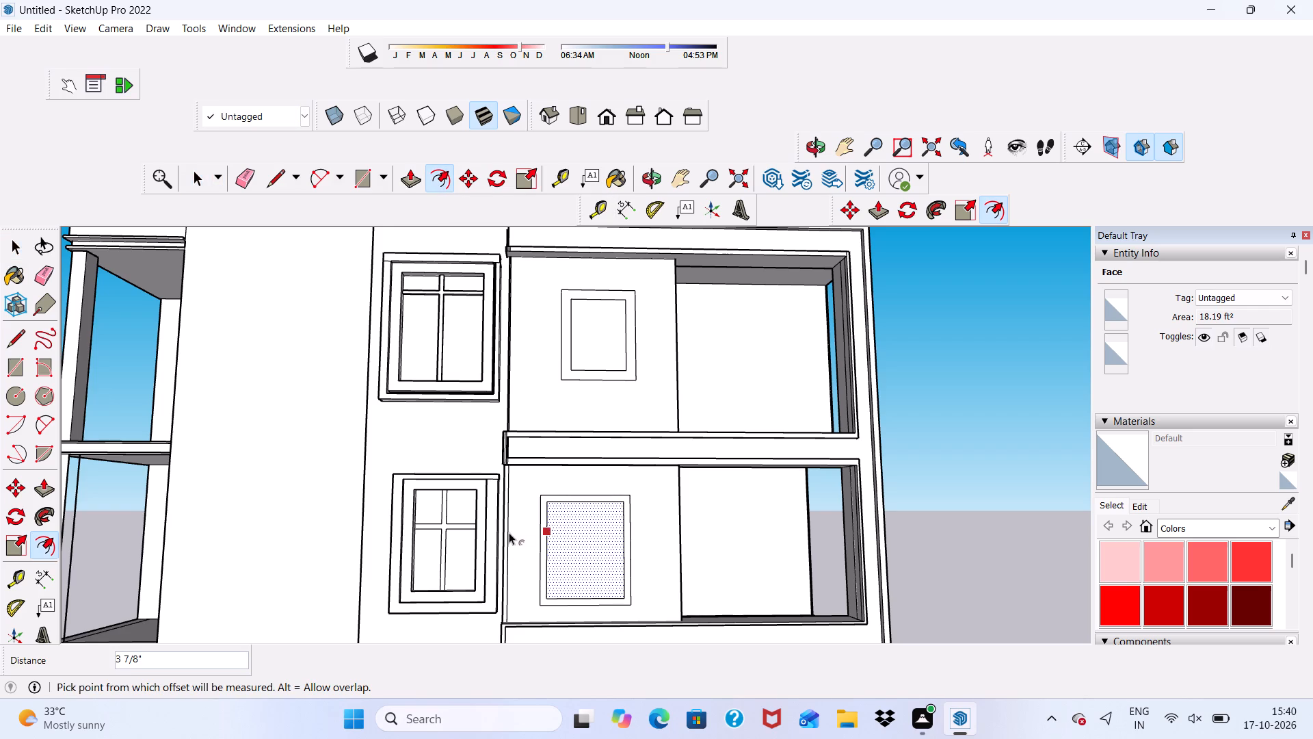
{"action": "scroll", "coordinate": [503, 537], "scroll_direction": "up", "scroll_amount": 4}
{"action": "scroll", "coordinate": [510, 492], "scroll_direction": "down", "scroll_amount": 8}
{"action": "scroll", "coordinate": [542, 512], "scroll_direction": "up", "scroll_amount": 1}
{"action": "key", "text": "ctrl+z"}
Offset the wing's lower-floor window rectangle outward by 6" to outline its frame.
{"action": "left_click_drag", "start_coordinate": [584, 540], "coordinate": [577, 531], "text": "ctrl"}
{"action": "left_click", "coordinate": [601, 533]}
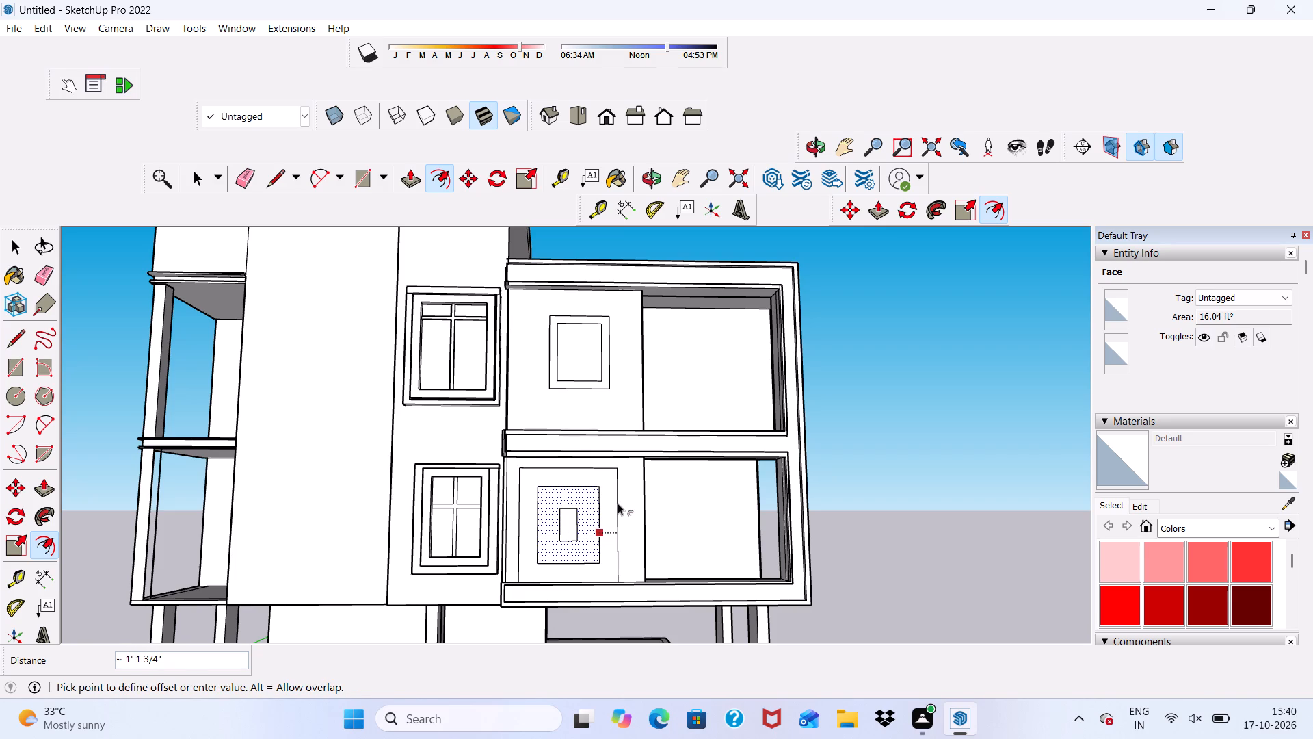
{"action": "type", "text": "6\""}
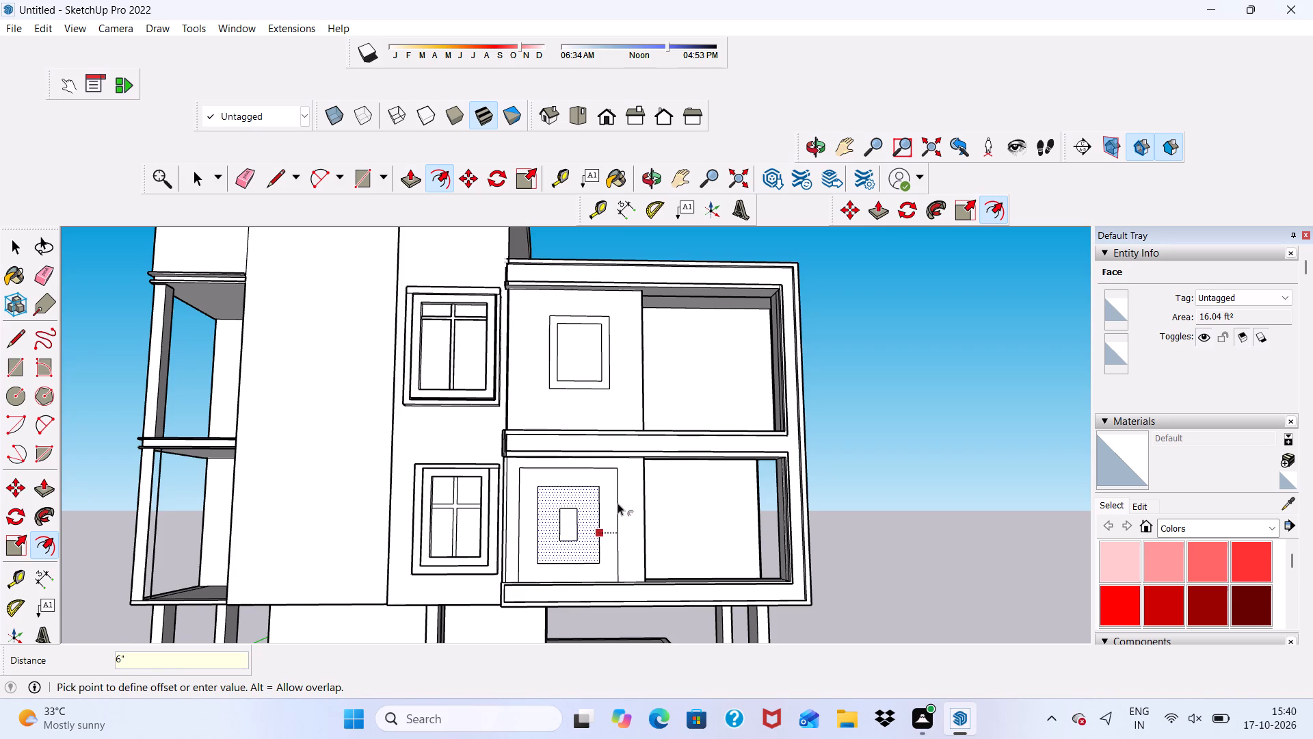
{"action": "key", "text": "Return"}
{"action": "key", "text": "space"}
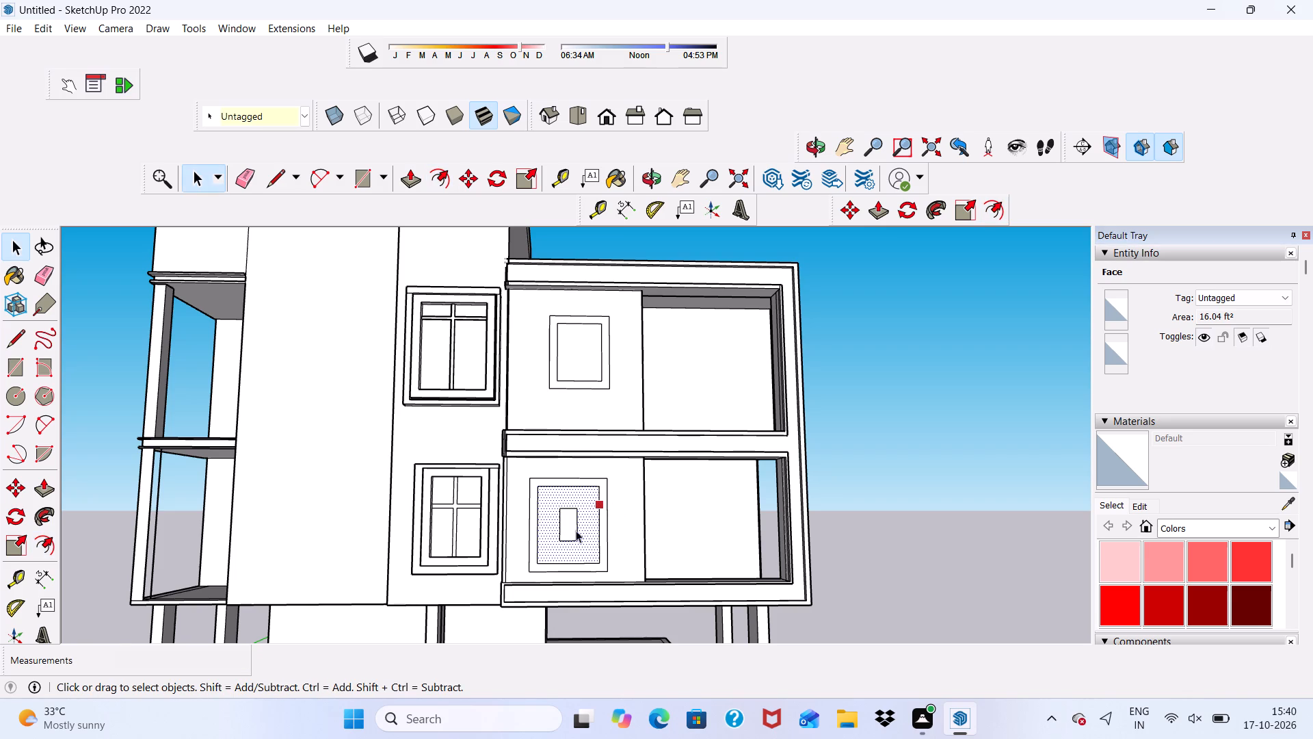
{"action": "left_click", "coordinate": [895, 484]}
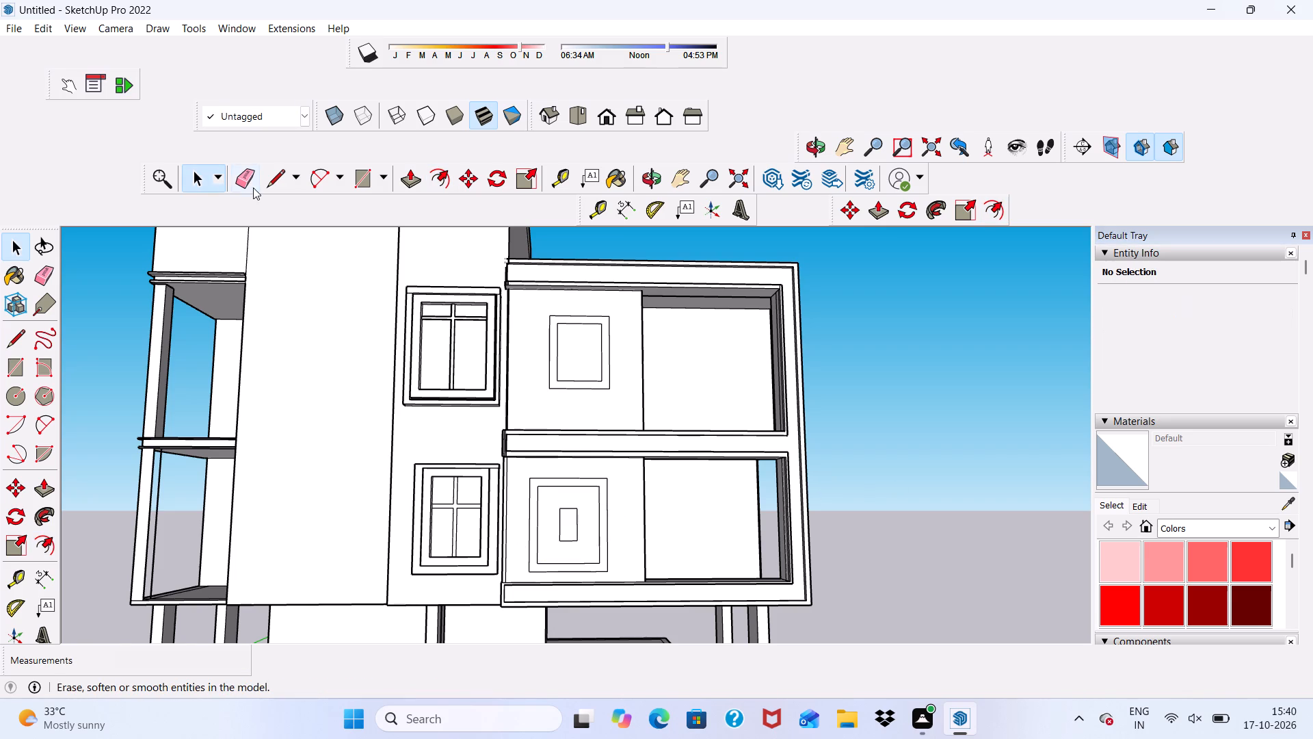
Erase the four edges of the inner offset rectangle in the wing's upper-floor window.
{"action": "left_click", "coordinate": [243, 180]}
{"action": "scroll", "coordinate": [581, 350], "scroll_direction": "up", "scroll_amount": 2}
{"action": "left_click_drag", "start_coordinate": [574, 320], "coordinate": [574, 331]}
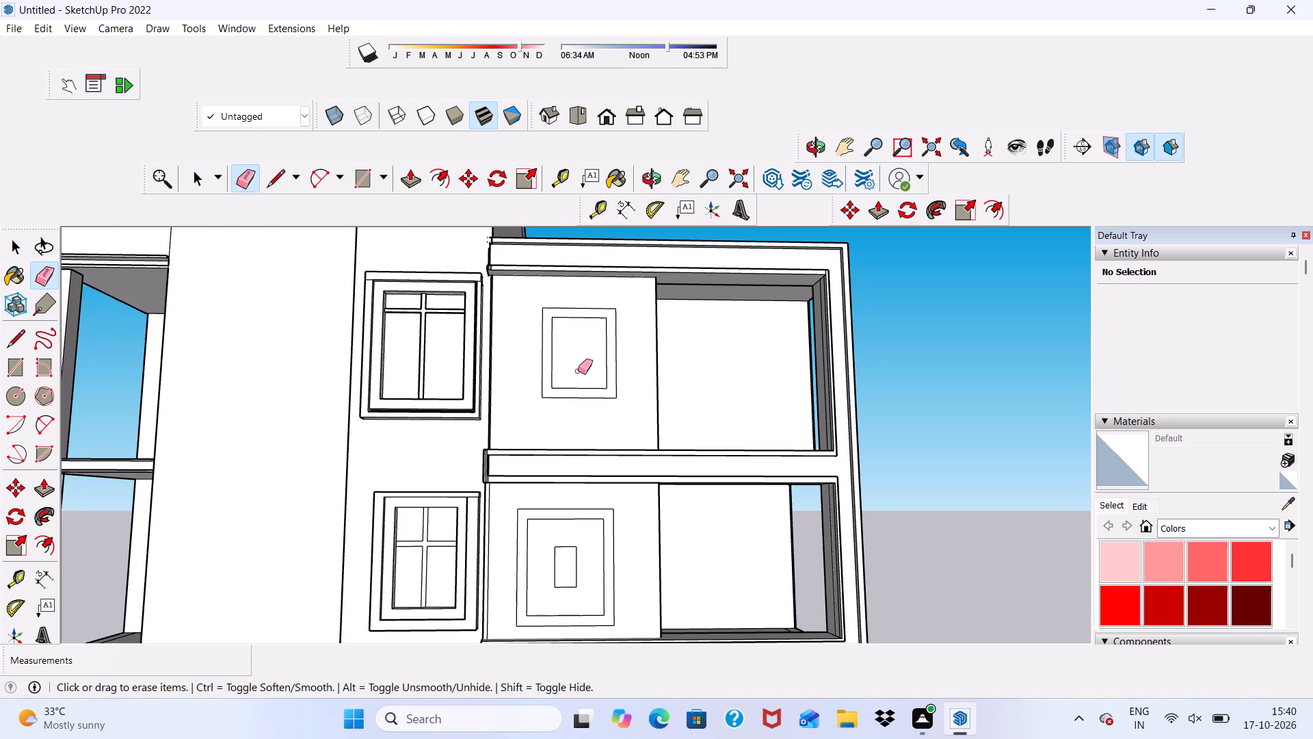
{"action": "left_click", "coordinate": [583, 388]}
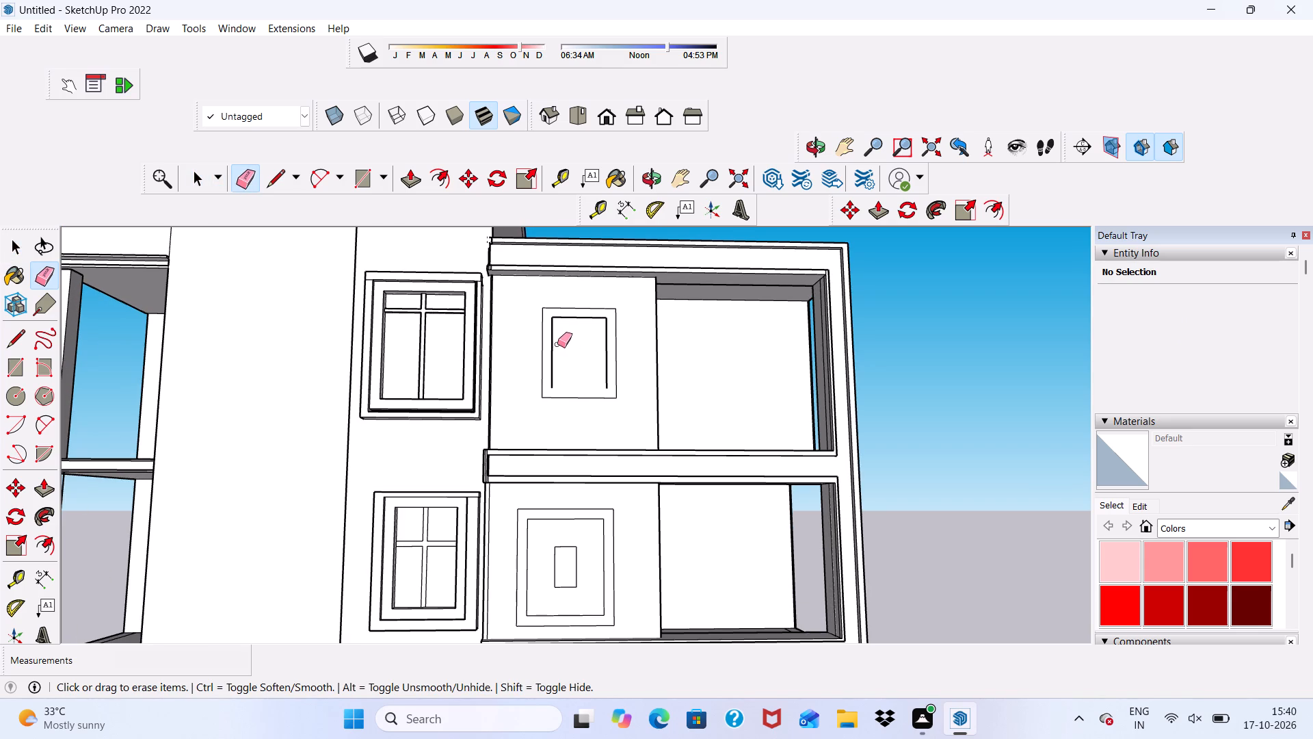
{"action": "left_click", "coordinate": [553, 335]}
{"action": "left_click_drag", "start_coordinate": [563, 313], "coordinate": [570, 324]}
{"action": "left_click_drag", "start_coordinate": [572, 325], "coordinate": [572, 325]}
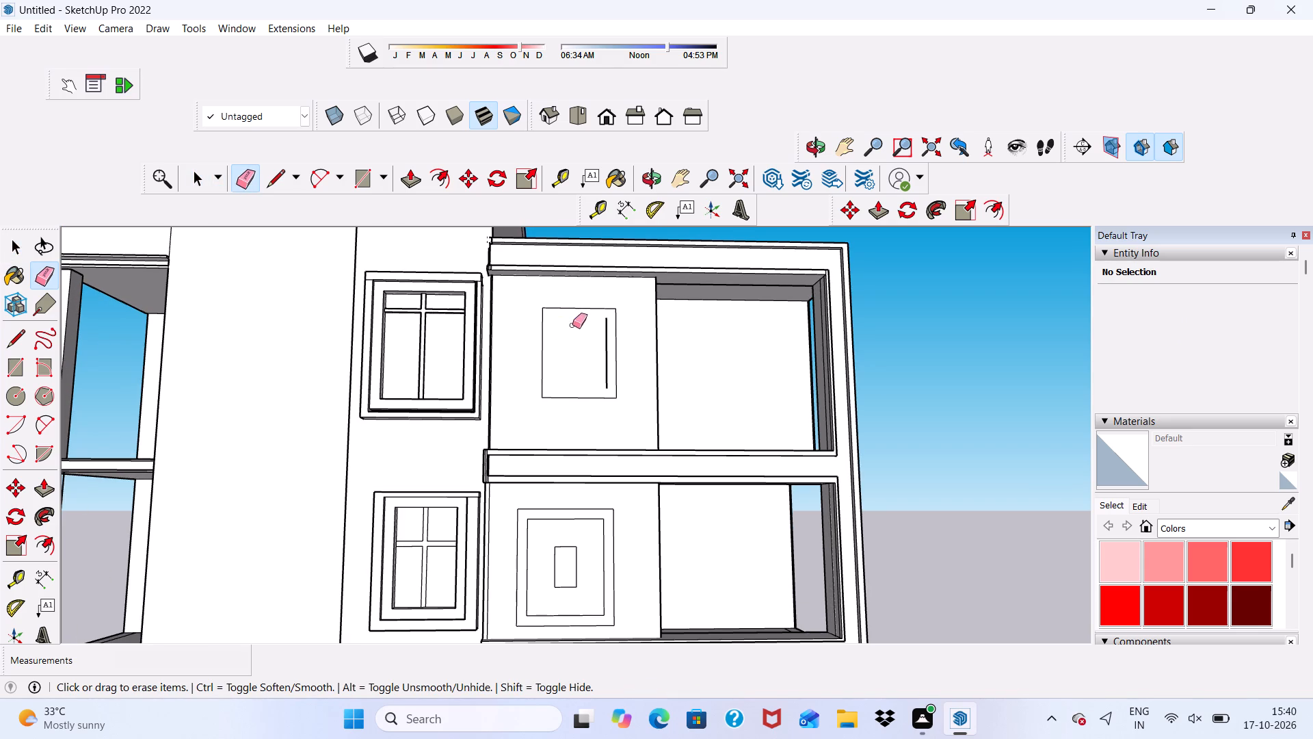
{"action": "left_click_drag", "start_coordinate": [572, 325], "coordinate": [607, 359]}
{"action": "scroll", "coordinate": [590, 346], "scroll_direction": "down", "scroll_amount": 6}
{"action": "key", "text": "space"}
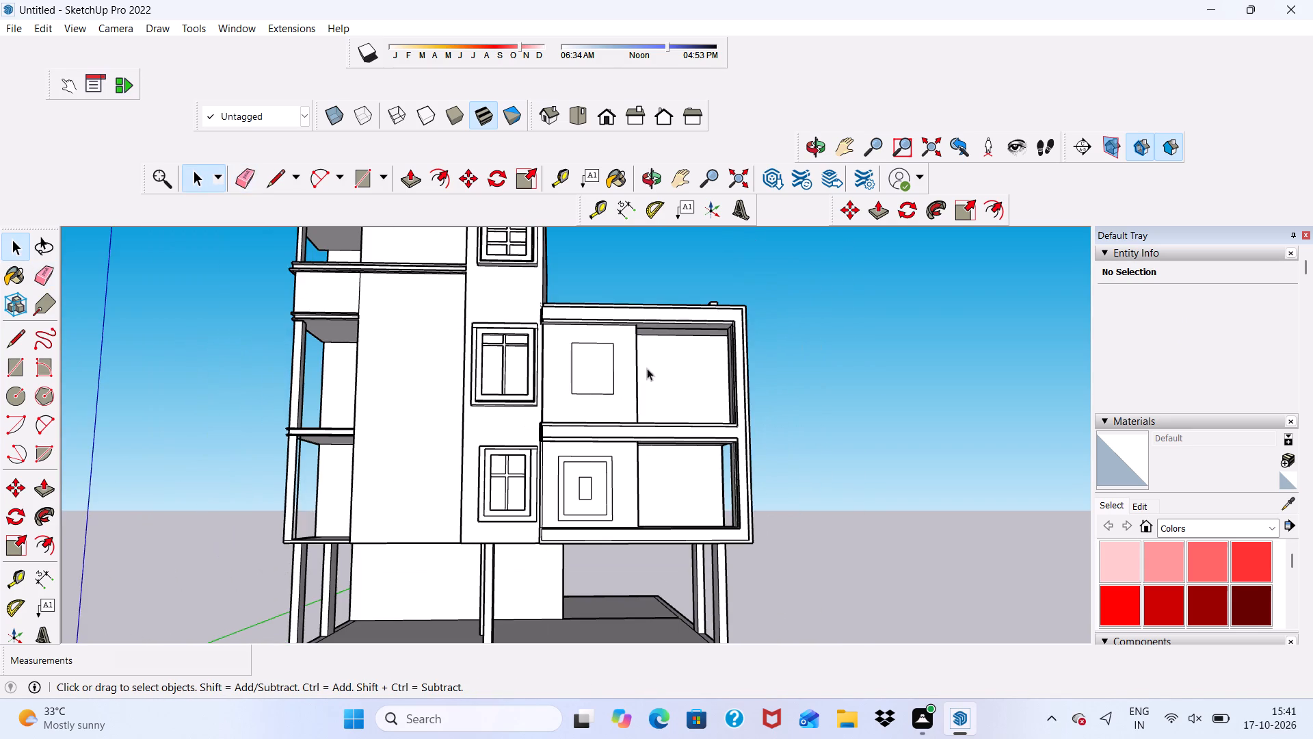
Erase the four edges of the small stray rectangle at the centre of the wing's lower-floor window.
{"action": "scroll", "coordinate": [626, 371], "scroll_direction": "down", "scroll_amount": 5}
{"action": "scroll", "coordinate": [600, 509], "scroll_direction": "up", "scroll_amount": 5}
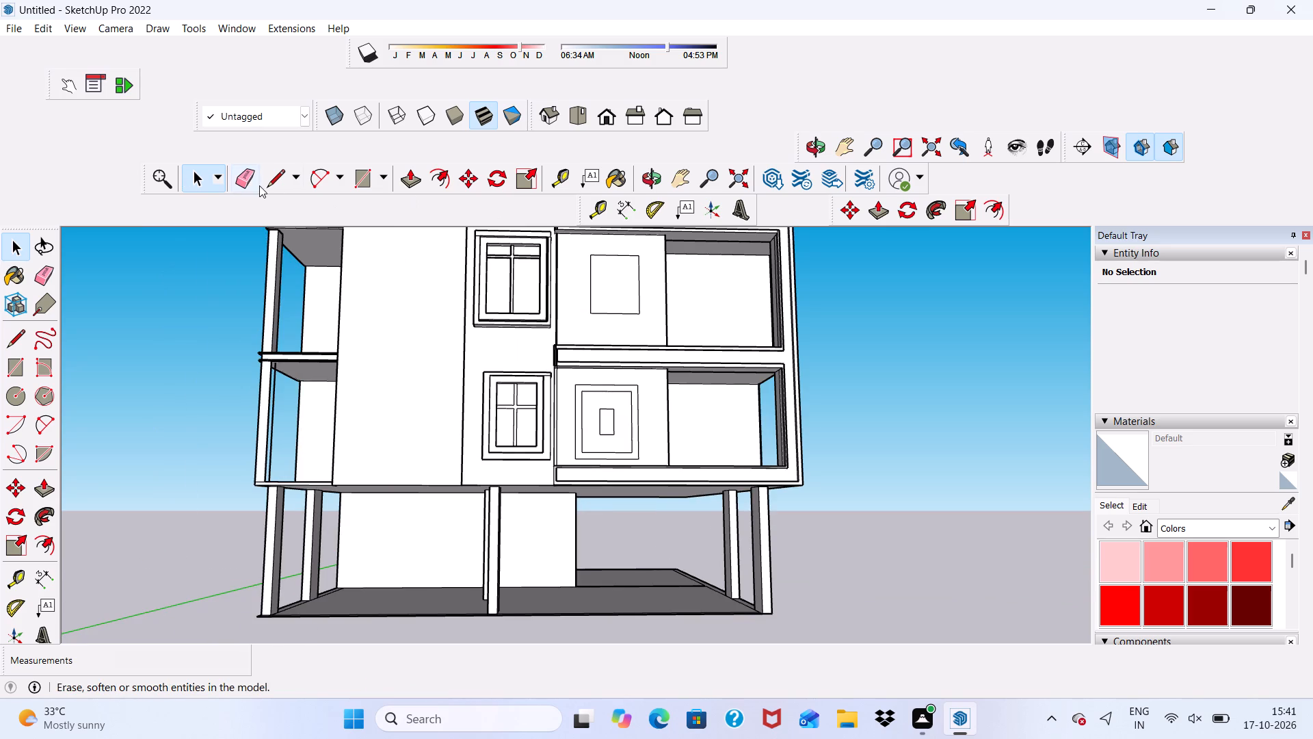
{"action": "left_click", "coordinate": [241, 173]}
{"action": "scroll", "coordinate": [520, 452], "scroll_direction": "up", "scroll_amount": 3}
{"action": "scroll", "coordinate": [581, 389], "scroll_direction": "up", "scroll_amount": 4}
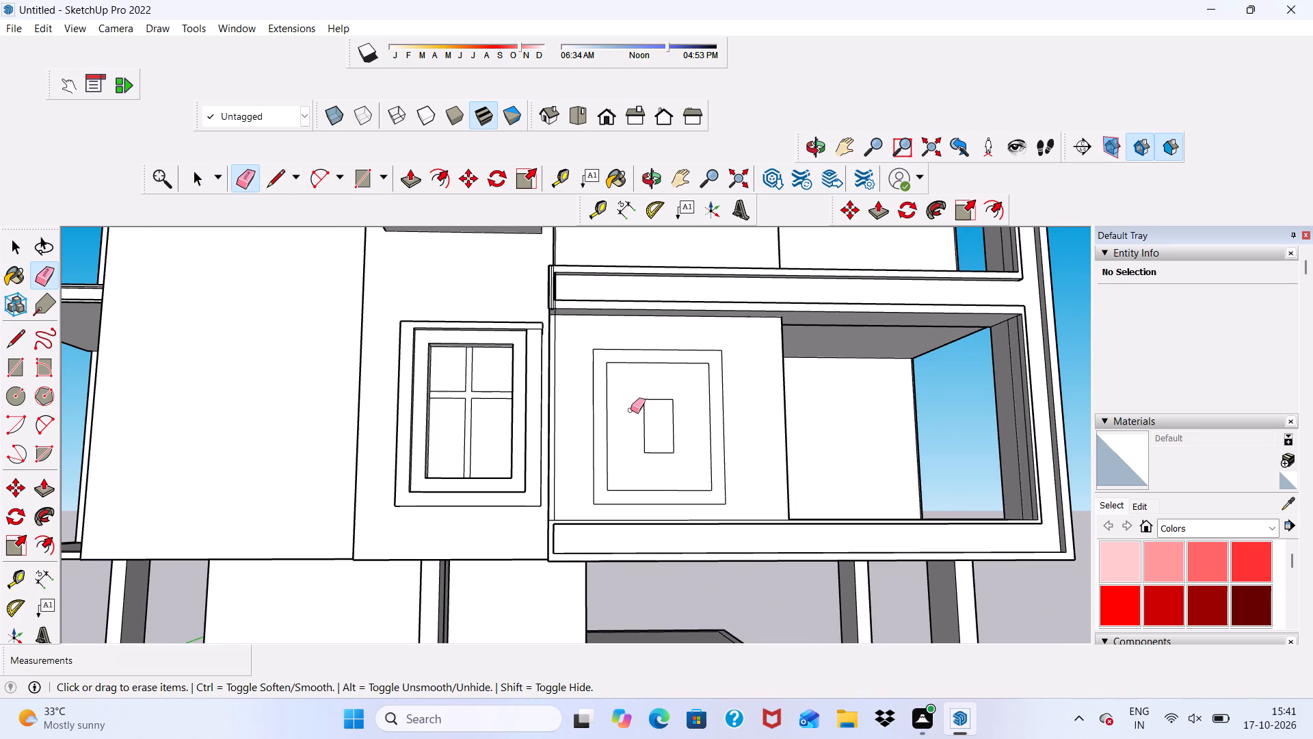
{"action": "left_click_drag", "start_coordinate": [663, 398], "coordinate": [665, 452]}
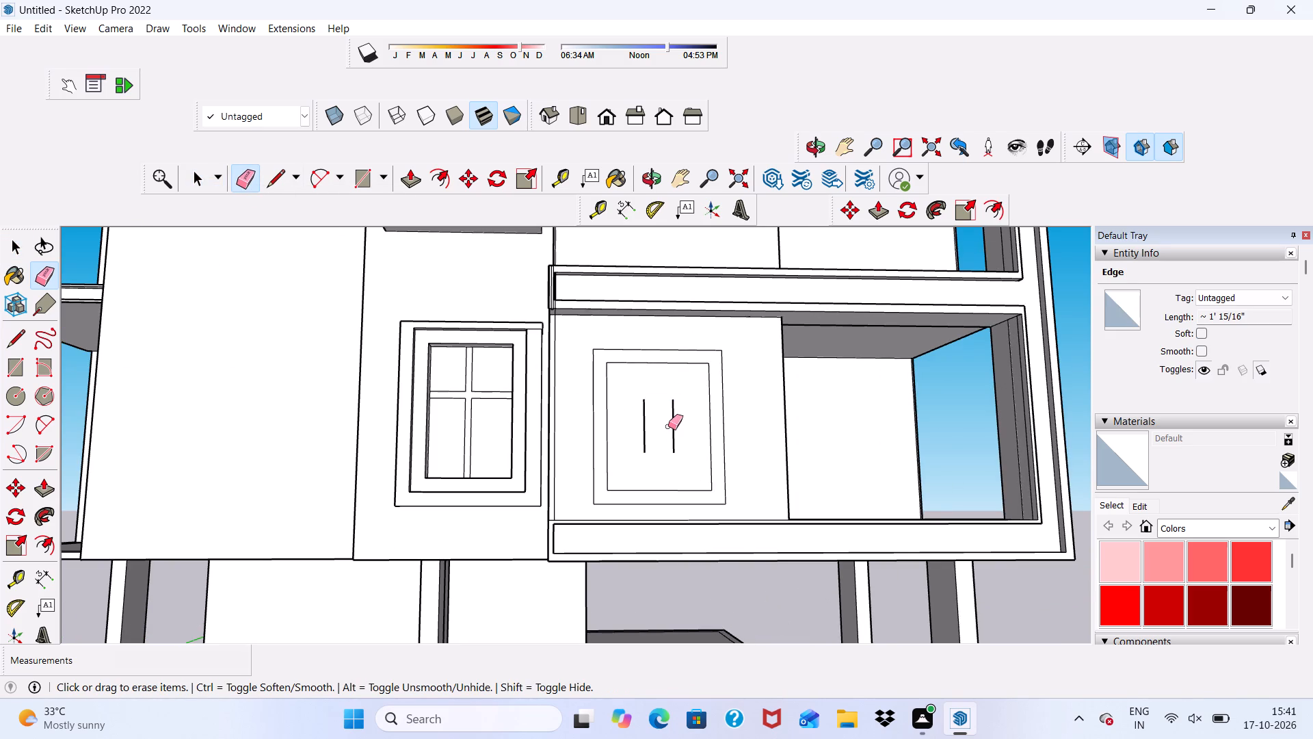
{"action": "left_click_drag", "start_coordinate": [669, 424], "coordinate": [679, 432]}
{"action": "left_click_drag", "start_coordinate": [645, 402], "coordinate": [637, 450]}
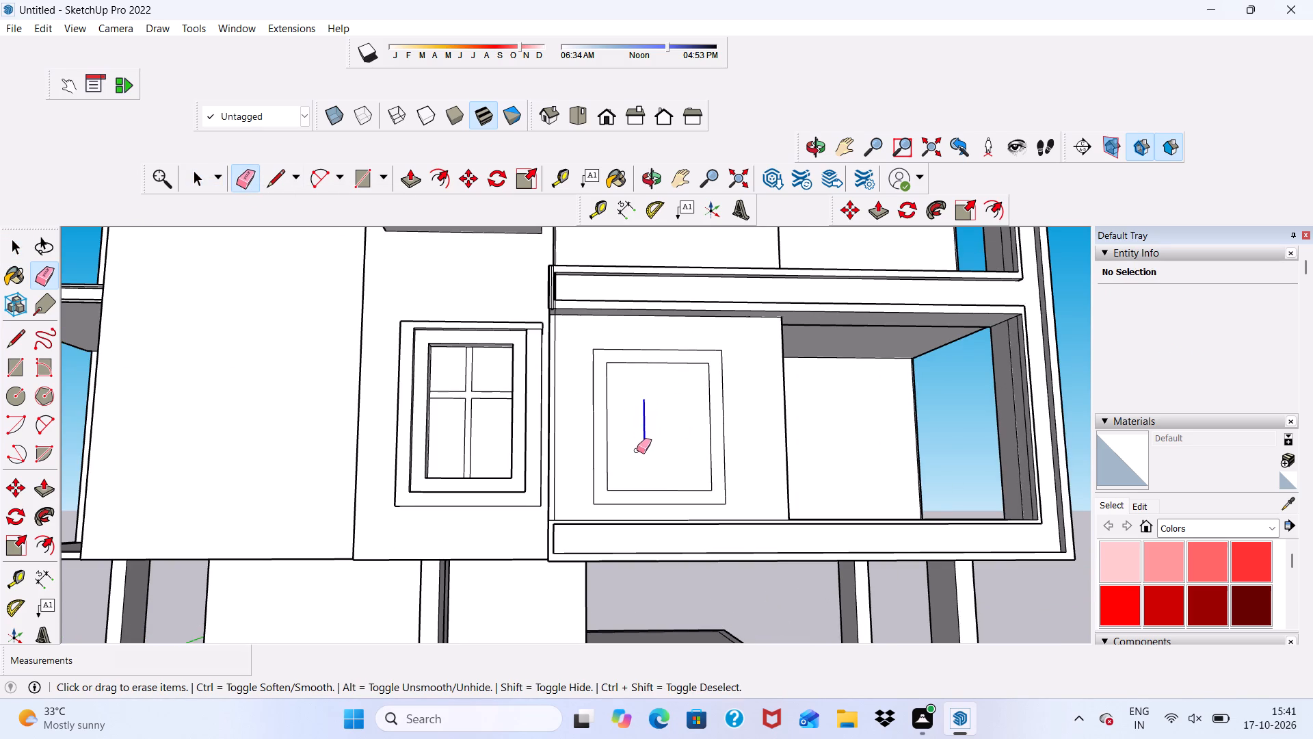
{"action": "left_click_drag", "start_coordinate": [637, 450], "coordinate": [638, 451]}
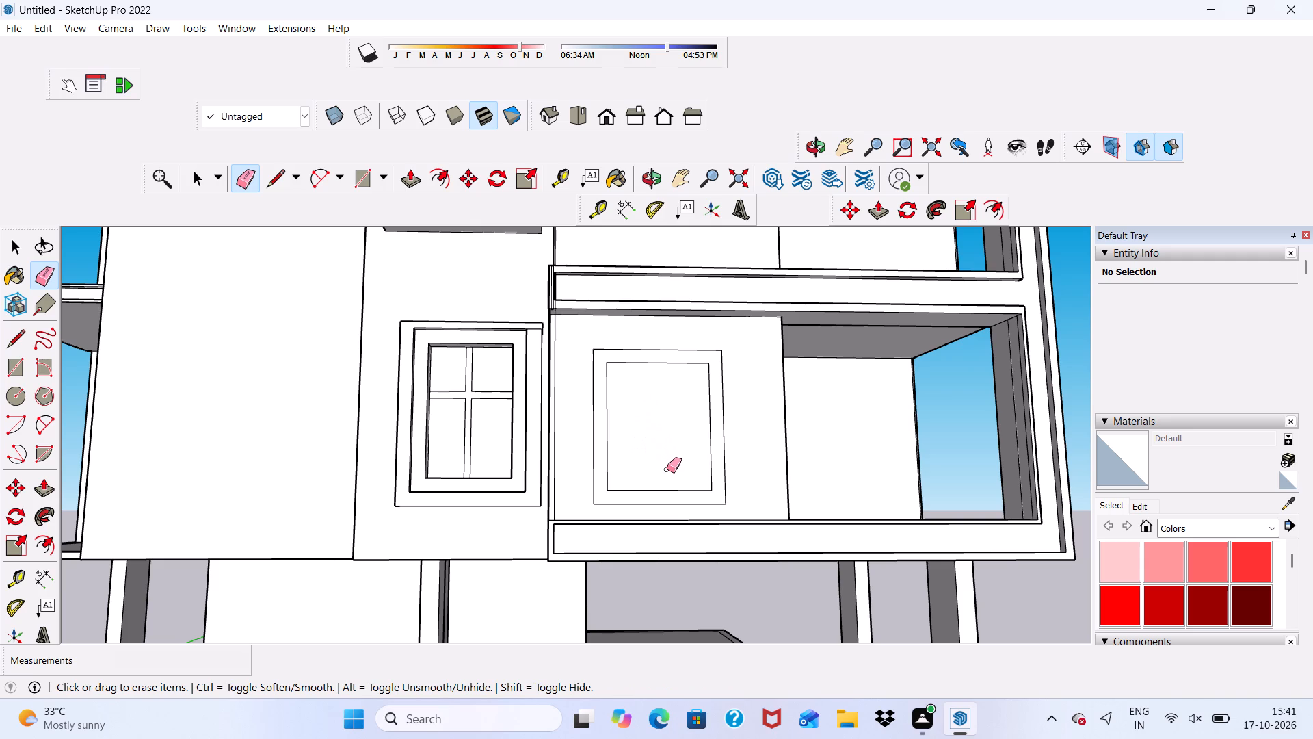
{"action": "key", "text": "space"}
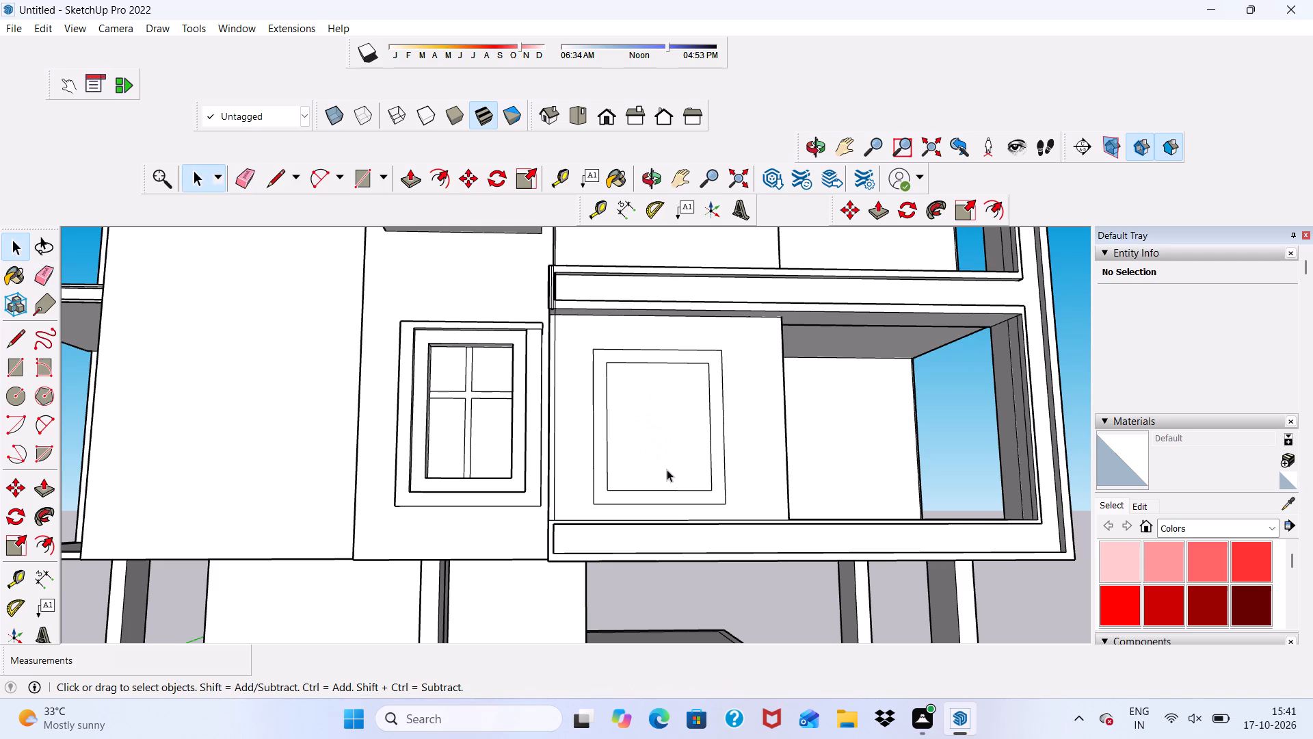
Offset the wing's upper-floor window rectangle outward by 6" to outline its frame.
{"action": "scroll", "coordinate": [676, 430], "scroll_direction": "up", "scroll_amount": 1}
{"action": "scroll", "coordinate": [663, 472], "scroll_direction": "down", "scroll_amount": 11}
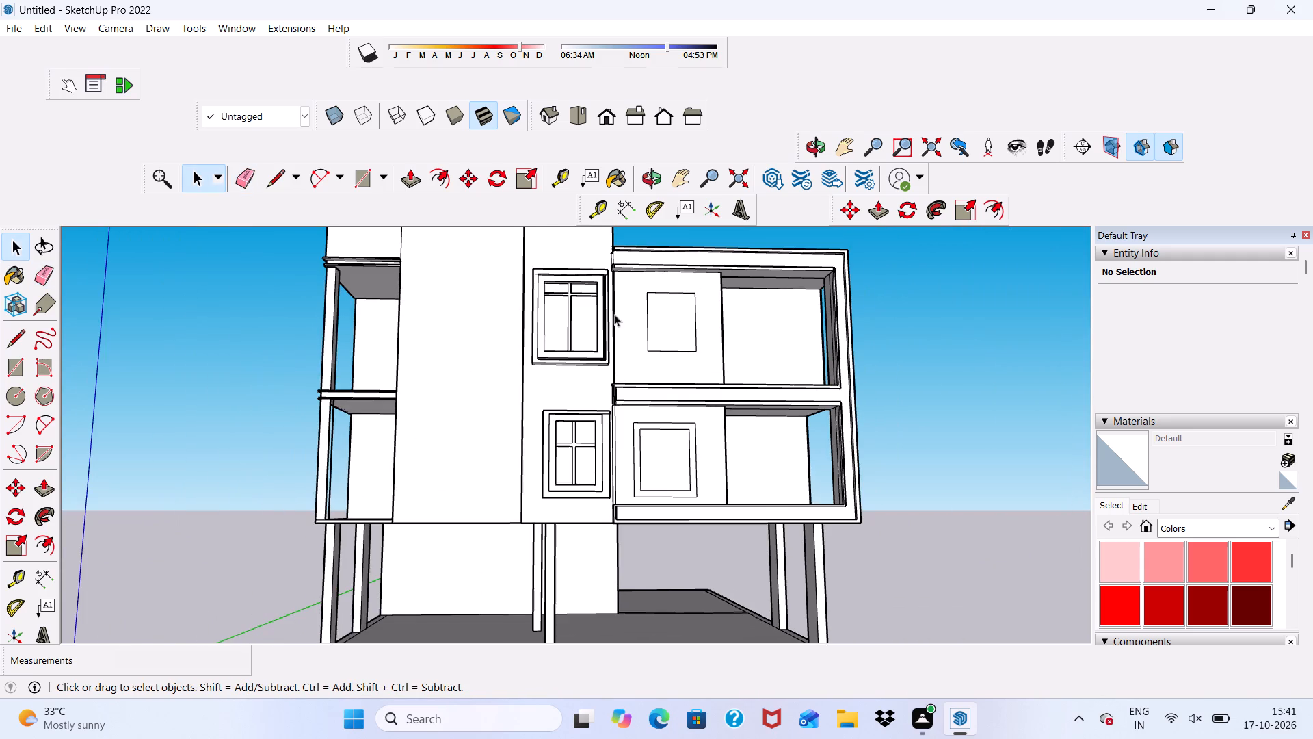
{"action": "left_click", "coordinate": [433, 177]}
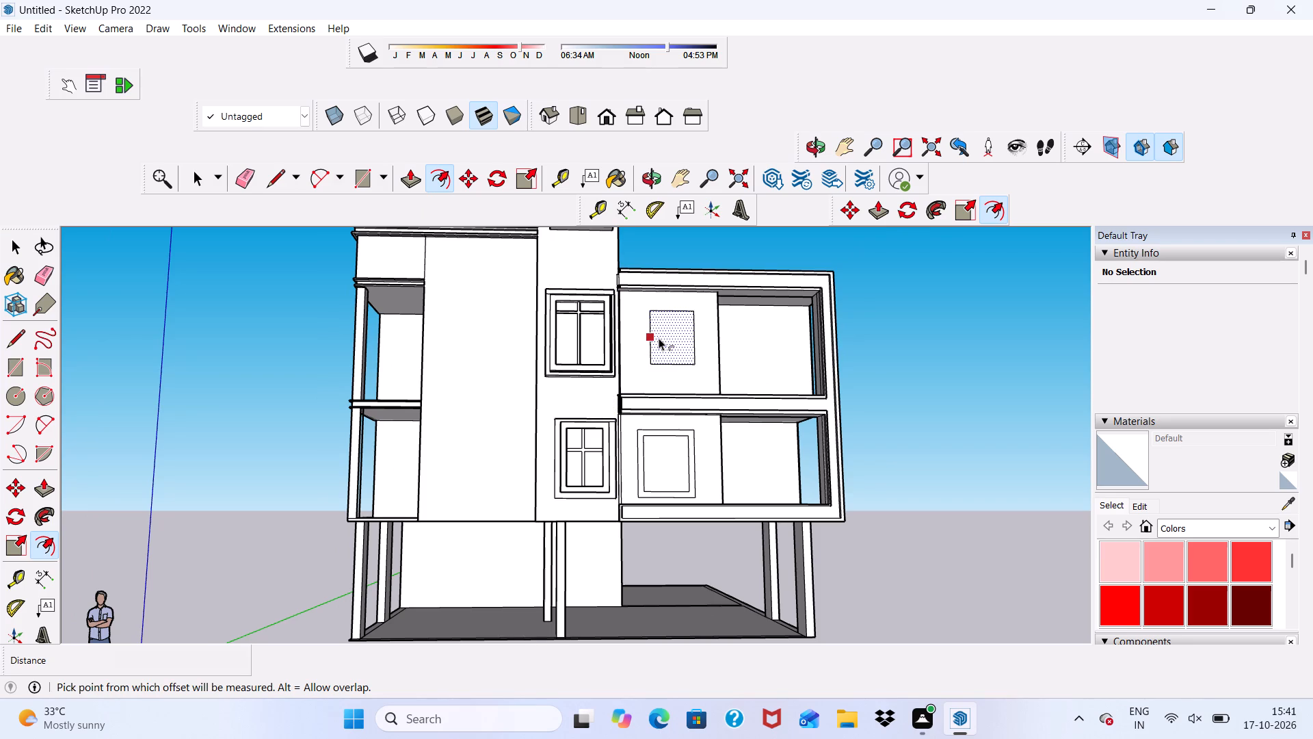
{"action": "left_click", "coordinate": [659, 338]}
{"action": "type", "text": "6\""}
{"action": "key", "text": "Return"}
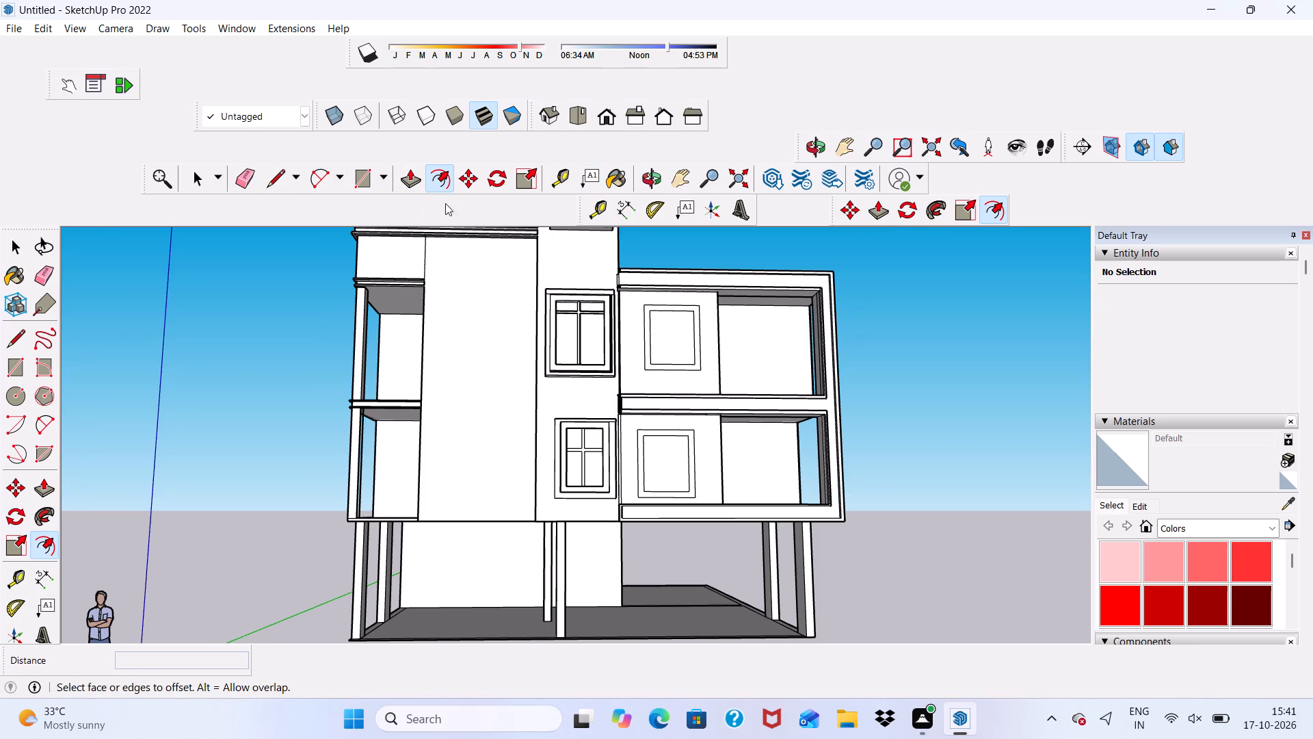
Draw crossing bars in the wing's upper-floor window: a vertical one about 4 7/16" wide and a horizontal one about 3 7/16" high.
{"action": "left_click", "coordinate": [354, 172]}
{"action": "scroll", "coordinate": [663, 304], "scroll_direction": "up", "scroll_amount": 2}
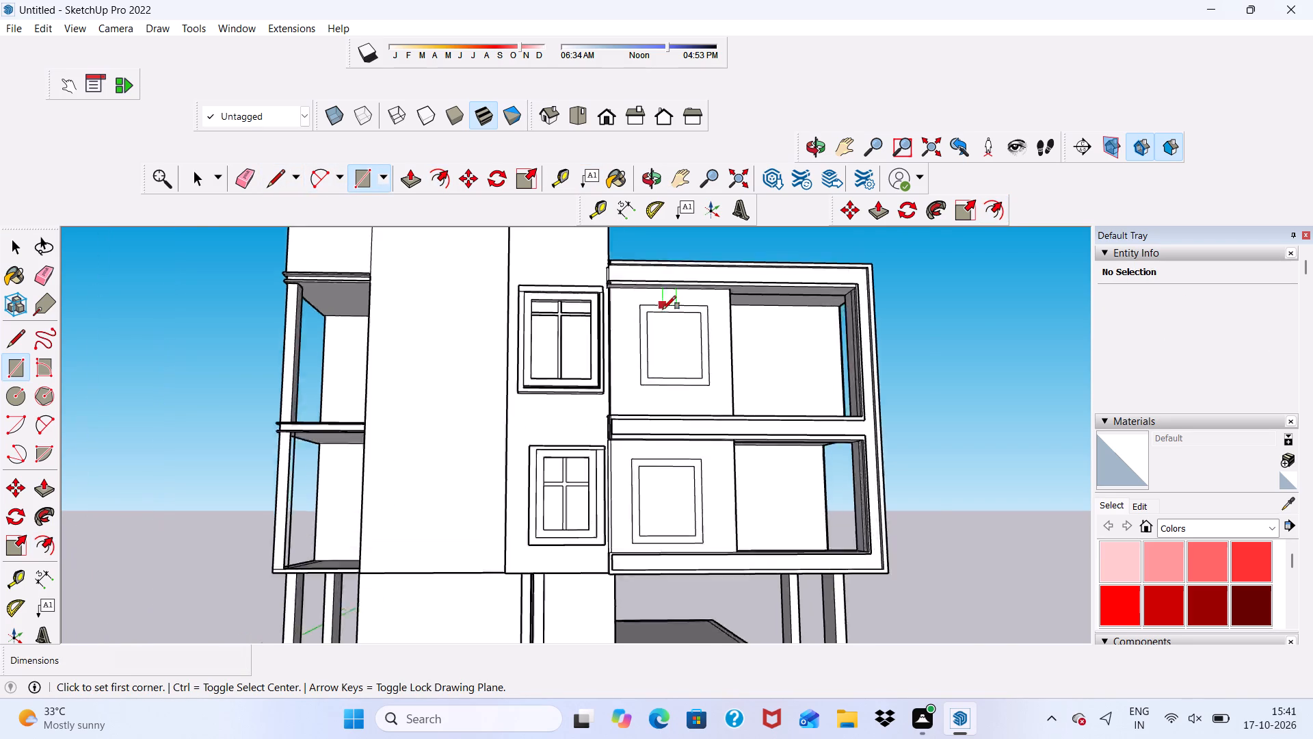
{"action": "scroll", "coordinate": [663, 309], "scroll_direction": "up", "scroll_amount": 8}
{"action": "left_click", "coordinate": [682, 312]}
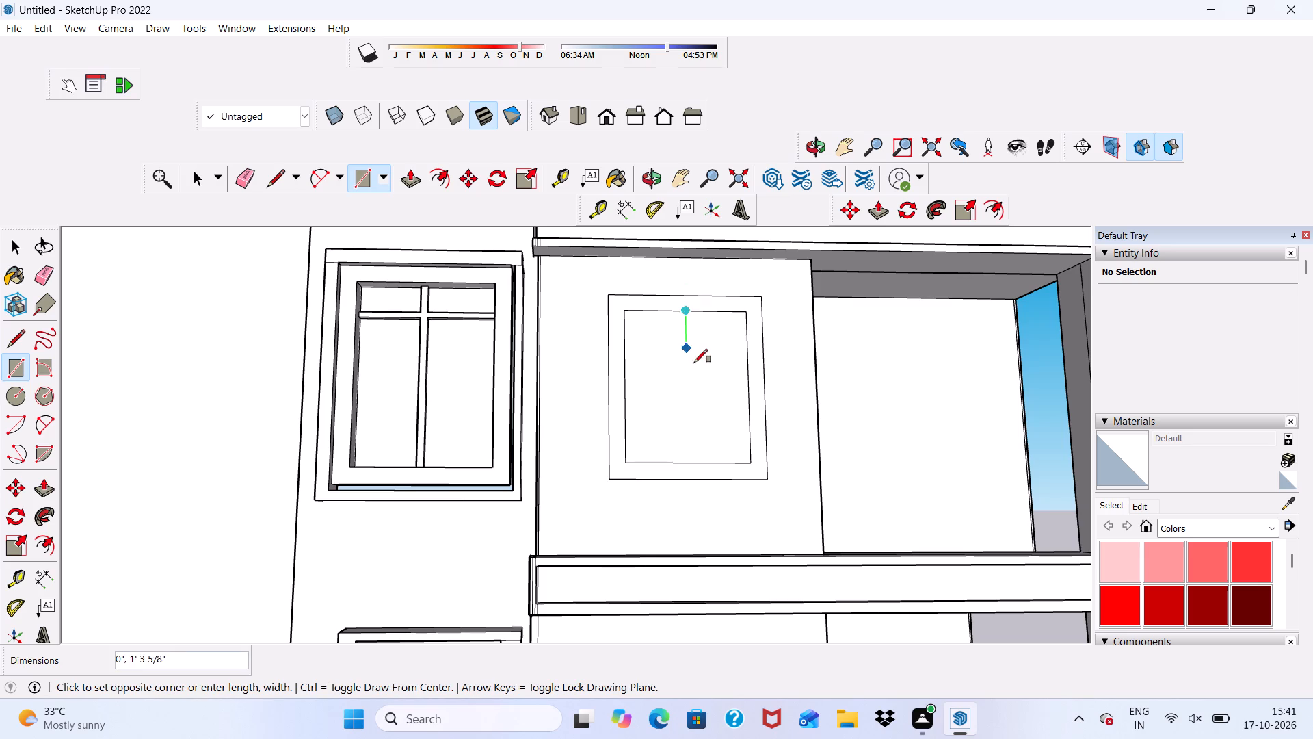
{"action": "scroll", "coordinate": [704, 439], "scroll_direction": "up", "scroll_amount": 2}
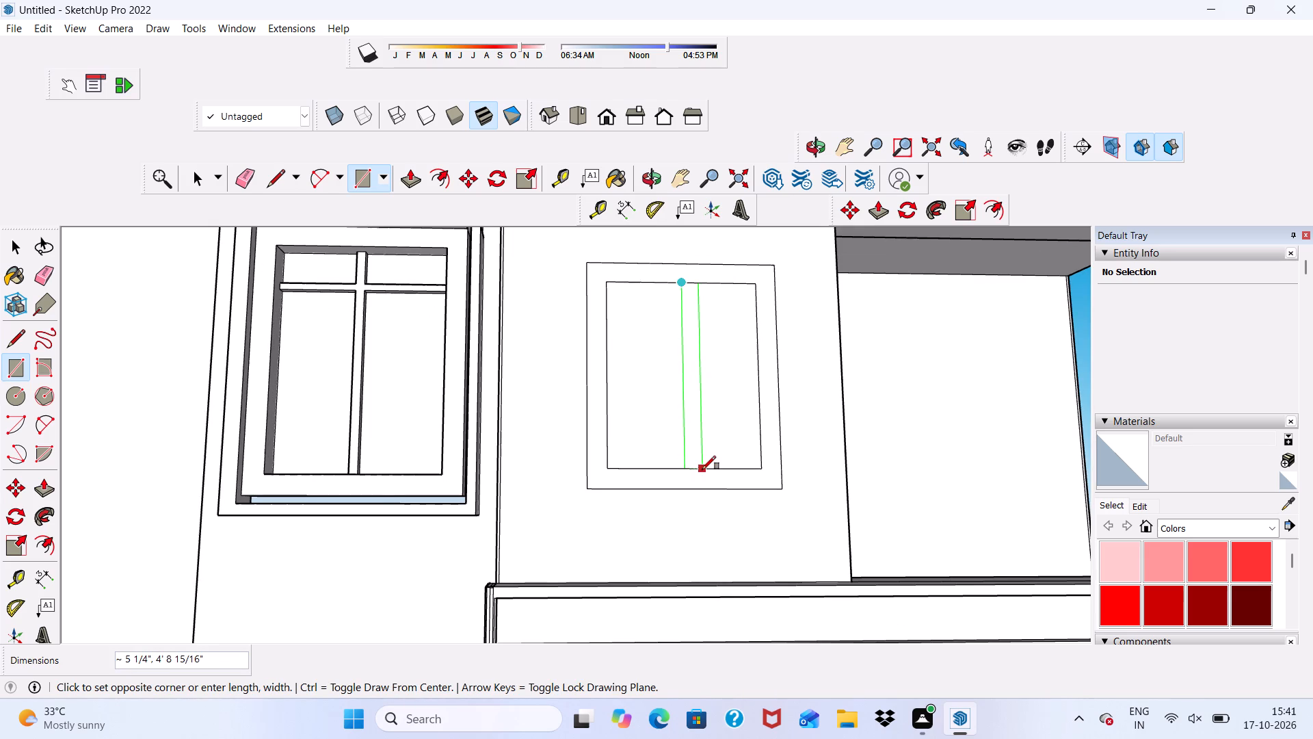
{"action": "left_click", "coordinate": [700, 469]}
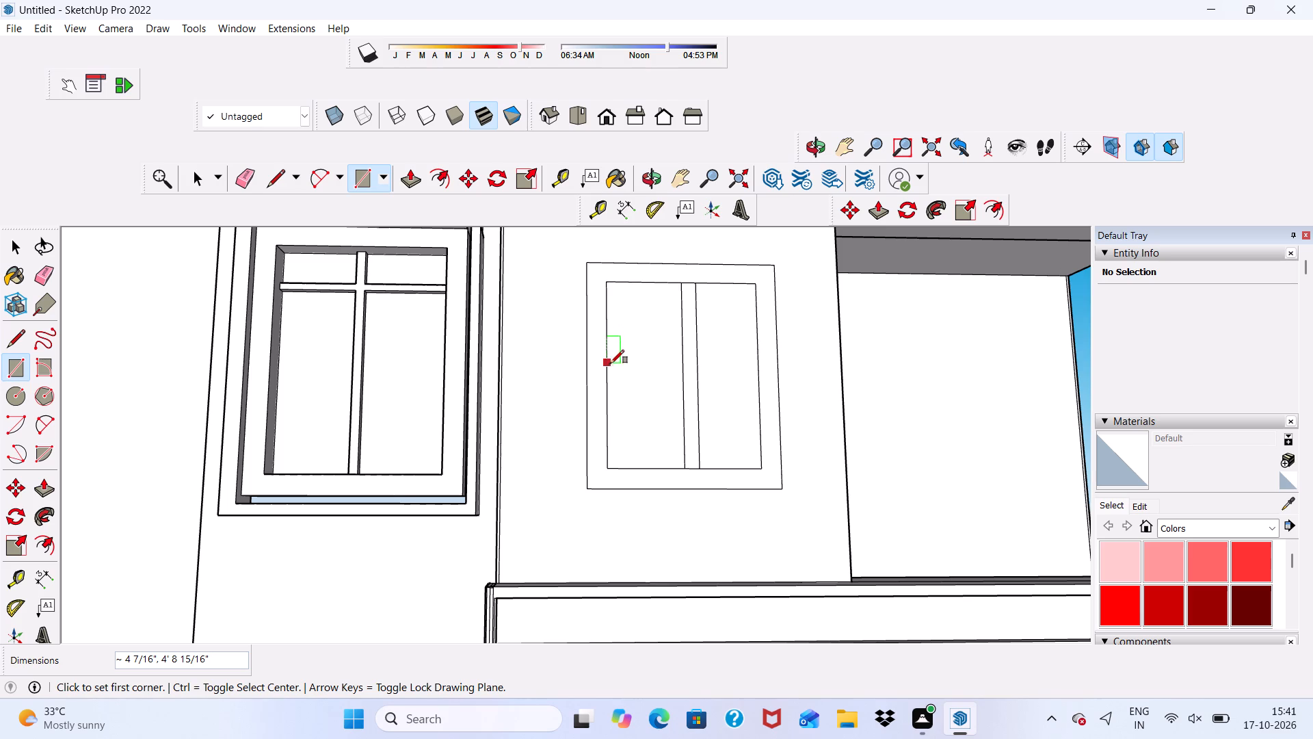
{"action": "left_click", "coordinate": [611, 368]}
{"action": "scroll", "coordinate": [766, 362], "scroll_direction": "up", "scroll_amount": 4}
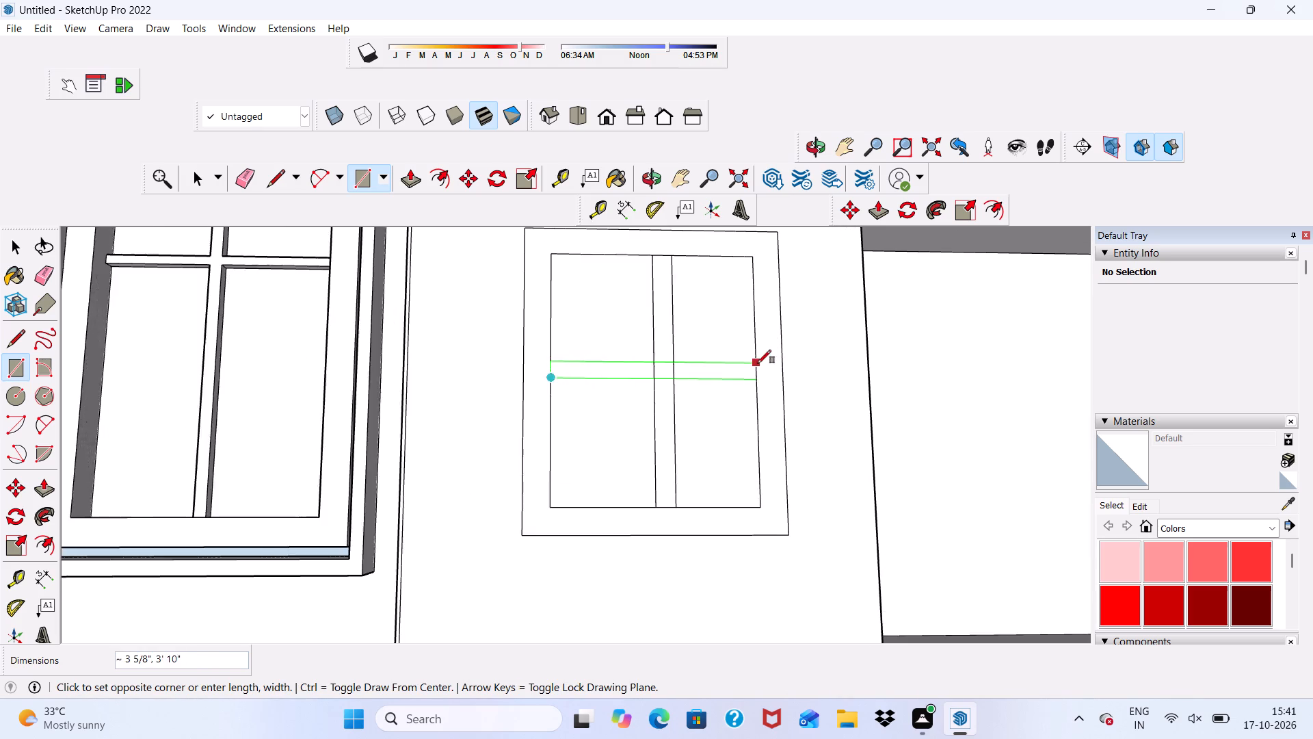
{"action": "left_click", "coordinate": [751, 365]}
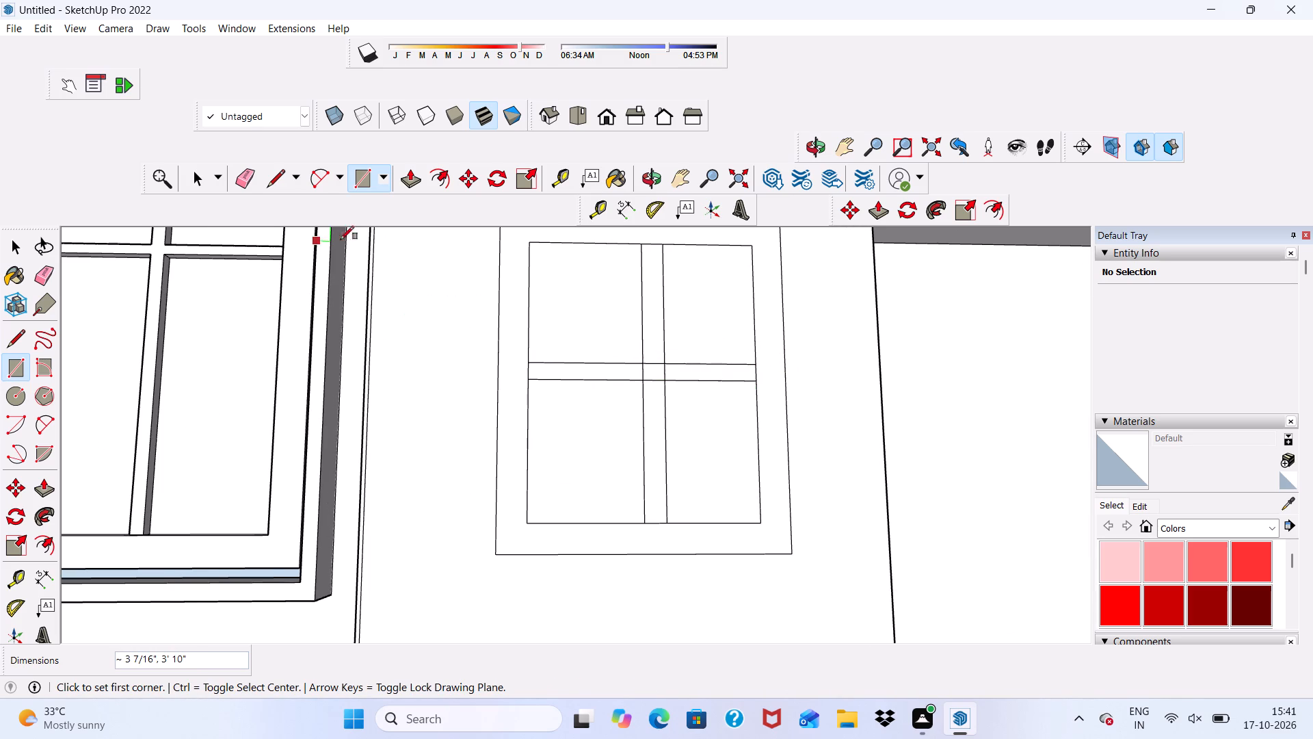
Erase the lines inside the bar crossing and the vertical bar's two end edges in the wing's upper-floor window.
{"action": "key", "text": "space"}
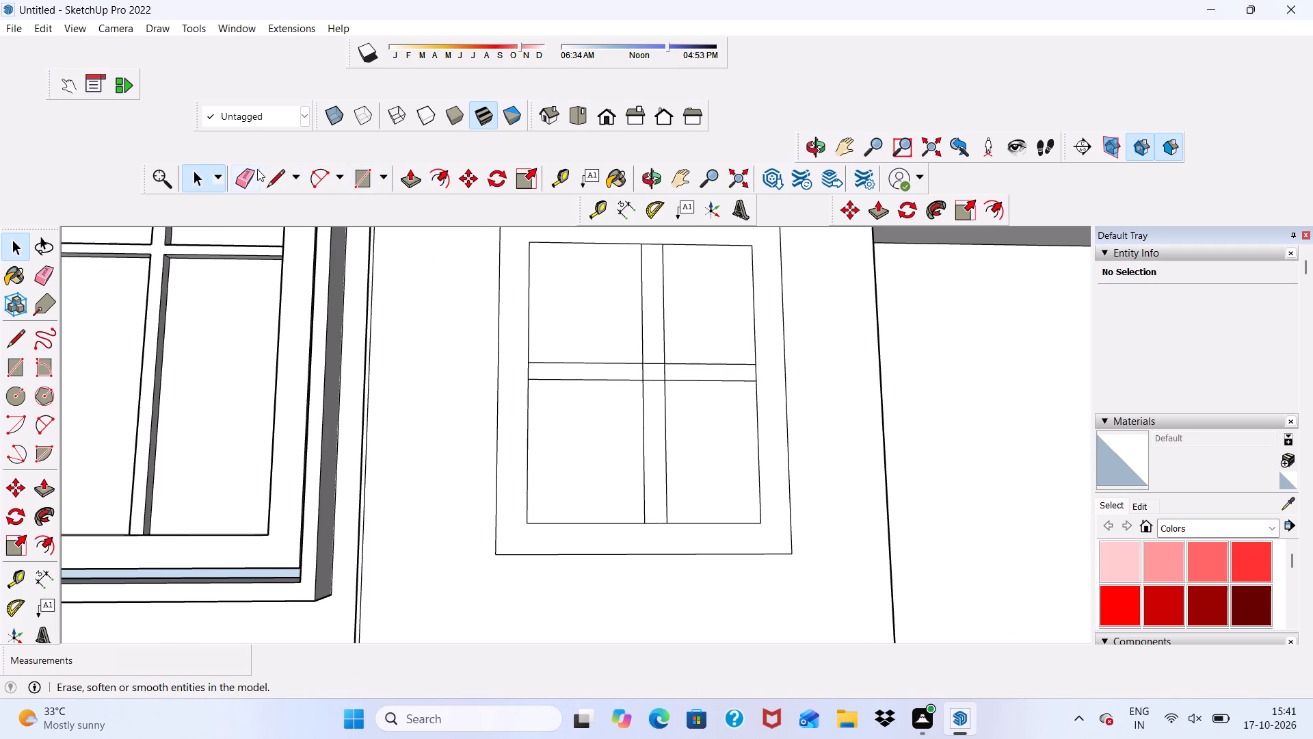
{"action": "left_click", "coordinate": [246, 173]}
{"action": "scroll", "coordinate": [678, 435], "scroll_direction": "up", "scroll_amount": 4}
{"action": "left_click_drag", "start_coordinate": [634, 320], "coordinate": [639, 341]}
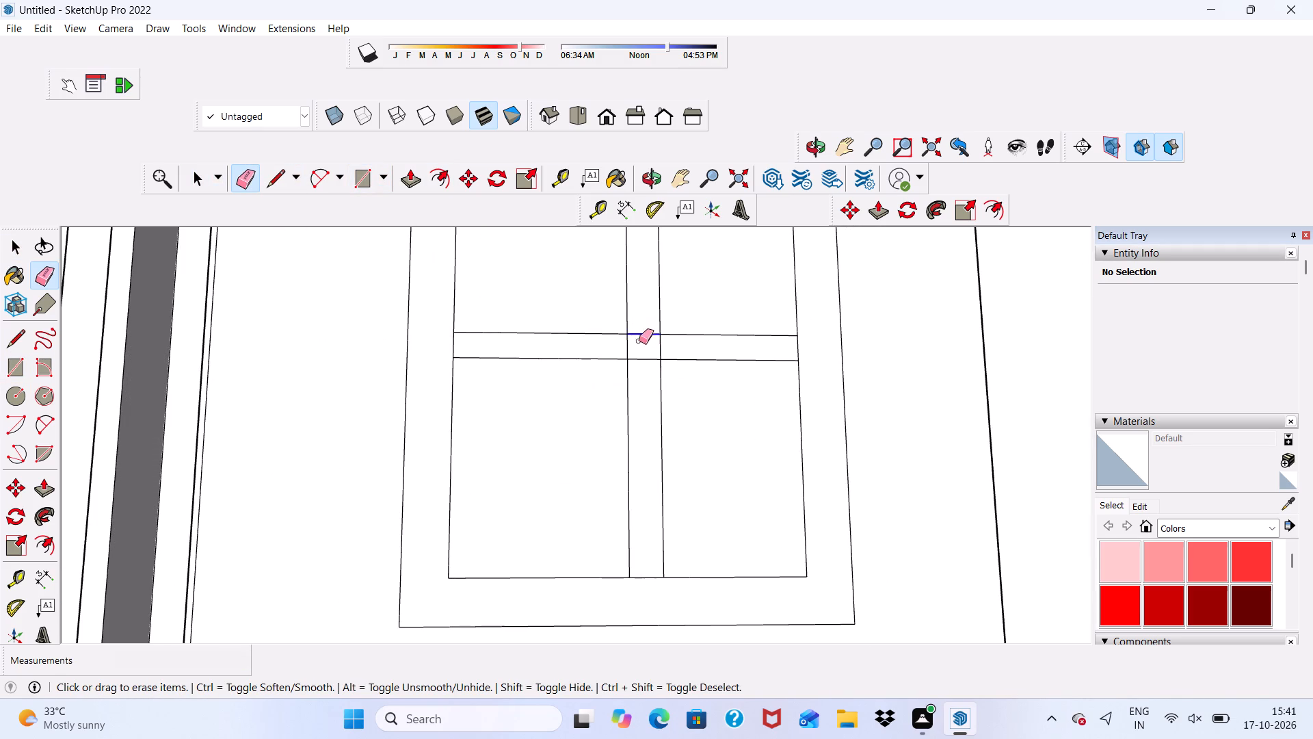
{"action": "left_click_drag", "start_coordinate": [639, 341], "coordinate": [647, 370]}
{"action": "left_click_drag", "start_coordinate": [624, 342], "coordinate": [665, 349]}
{"action": "left_click", "coordinate": [665, 349]}
{"action": "scroll", "coordinate": [659, 543], "scroll_direction": "up", "scroll_amount": 3}
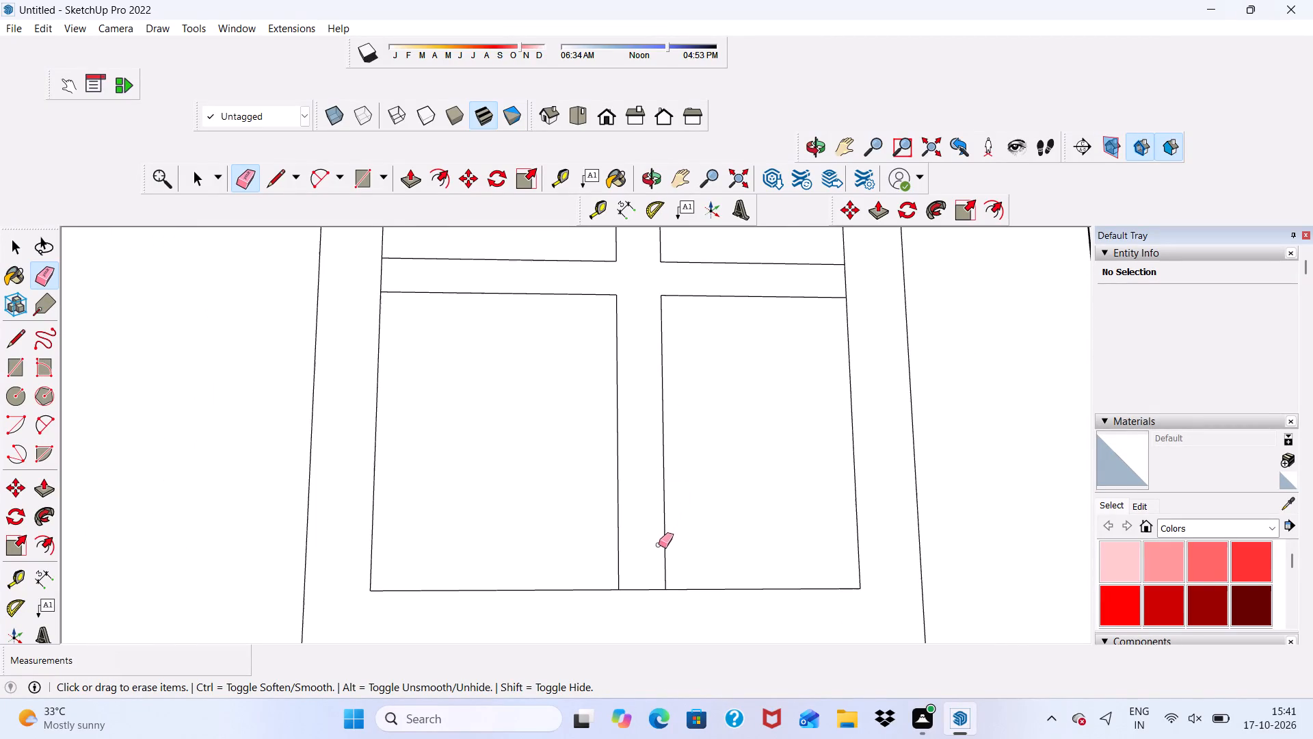
{"action": "left_click_drag", "start_coordinate": [641, 575], "coordinate": [650, 619]}
{"action": "scroll", "coordinate": [639, 546], "scroll_direction": "down", "scroll_amount": 12}
{"action": "scroll", "coordinate": [657, 406], "scroll_direction": "up", "scroll_amount": 8}
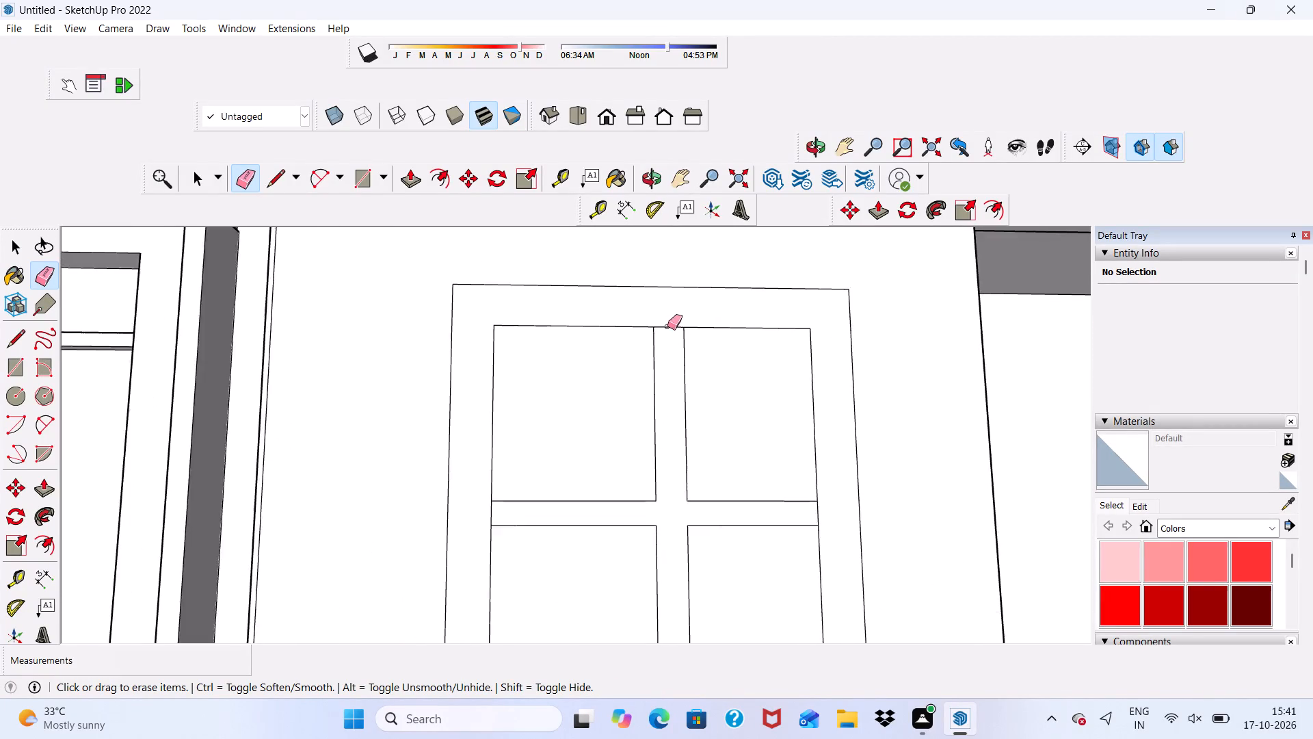
{"action": "scroll", "coordinate": [667, 326], "scroll_direction": "up", "scroll_amount": 1}
{"action": "left_click_drag", "start_coordinate": [666, 324], "coordinate": [667, 337]}
Push/Pull the frame and bars of the wing's upper-floor window outward by 3".
{"action": "key", "text": "space"}
{"action": "left_click", "coordinate": [670, 321]}
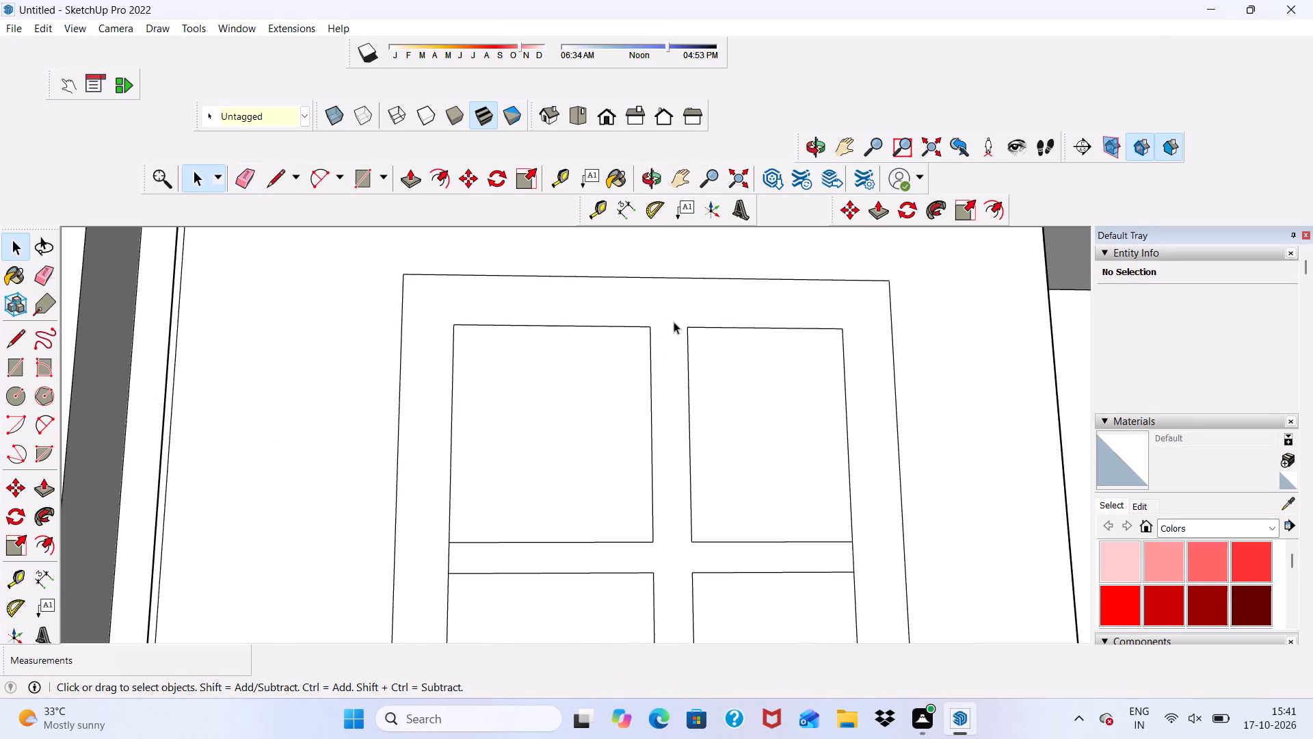
{"action": "left_click", "coordinate": [408, 175]}
{"action": "left_click", "coordinate": [445, 294]}
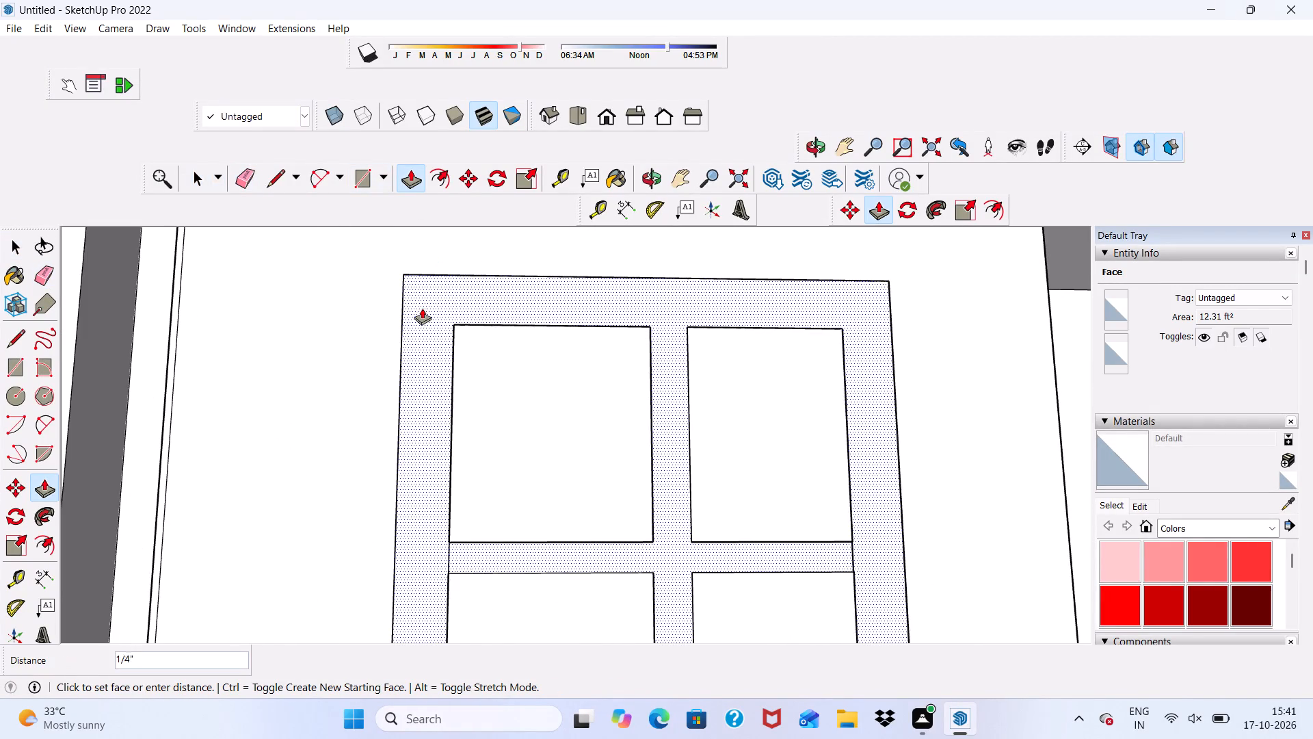
{"action": "key", "text": "3"}
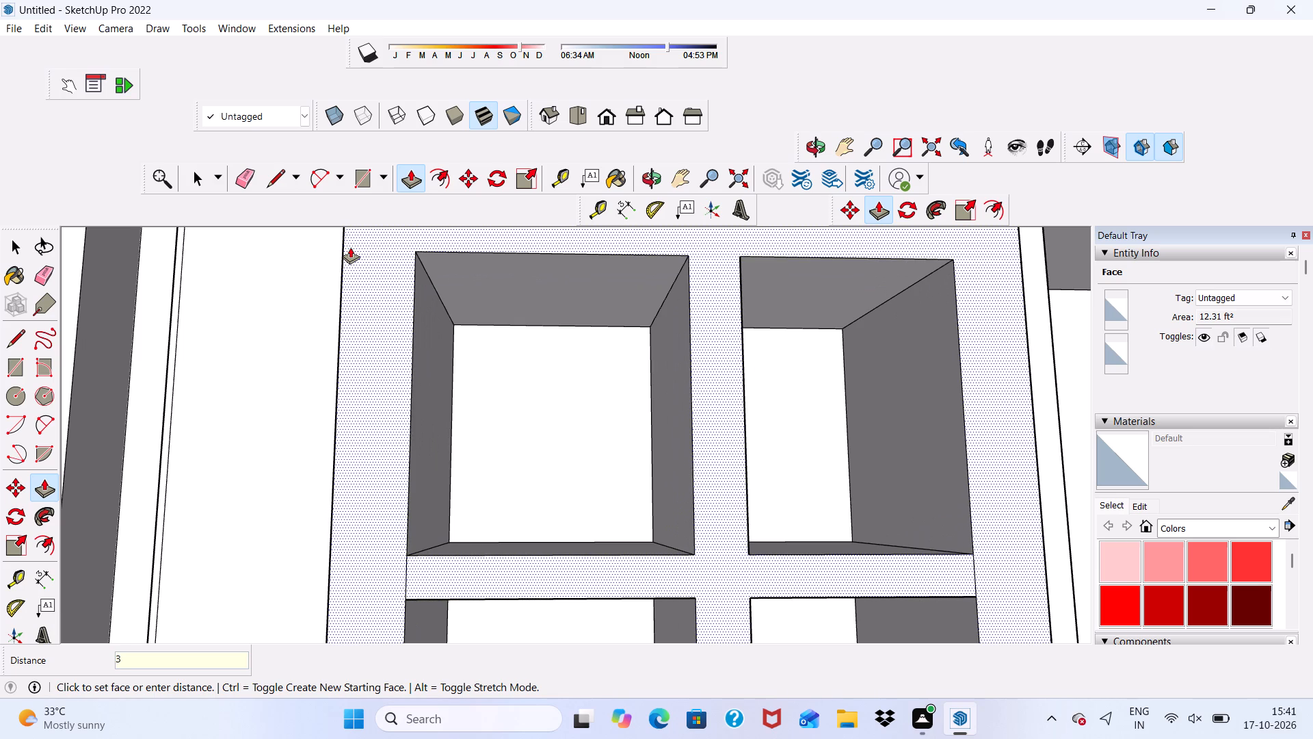
{"action": "key", "text": "shift+quotedbl"}
{"action": "key", "text": "Return"}
Draw a vertical and a horizontal bar, each about 3 3/4" wide, crossing in the wing's lower-floor window.
{"action": "scroll", "coordinate": [390, 336], "scroll_direction": "down", "scroll_amount": 9}
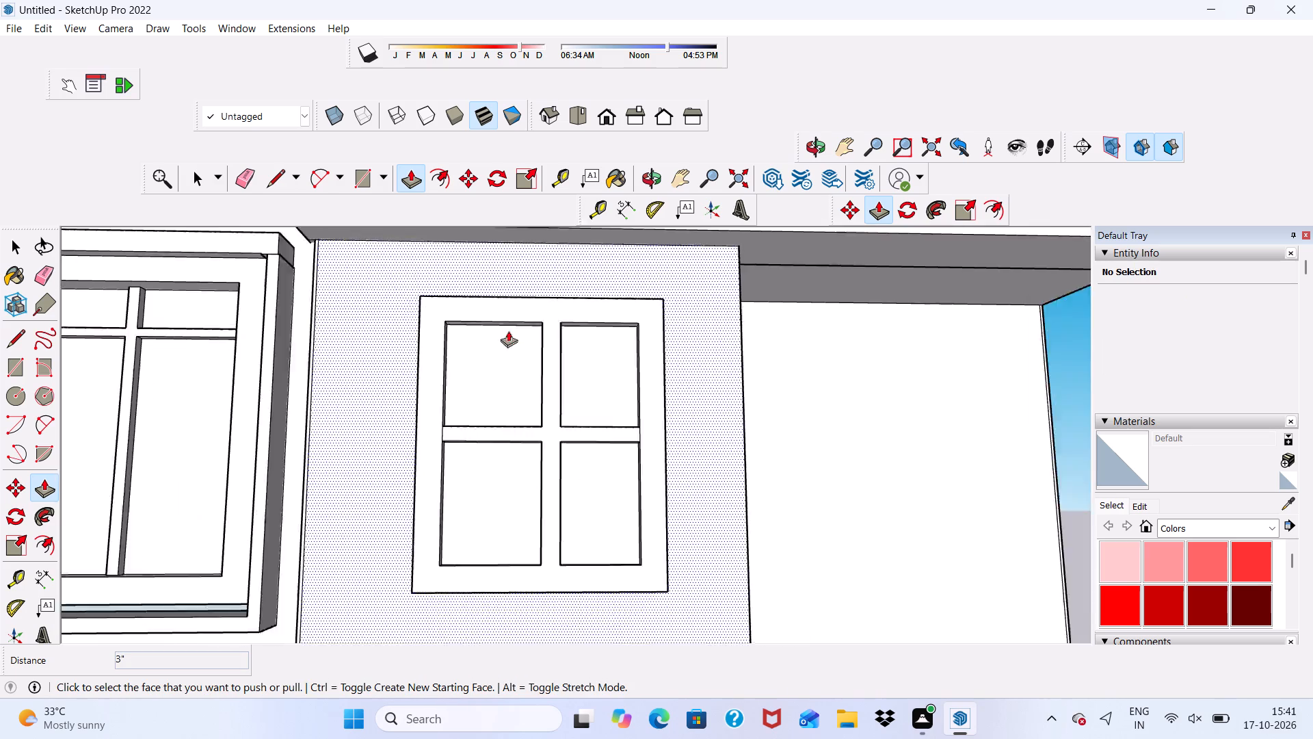
{"action": "scroll", "coordinate": [508, 330], "scroll_direction": "down", "scroll_amount": 9}
{"action": "scroll", "coordinate": [626, 217], "scroll_direction": "down", "scroll_amount": 15}
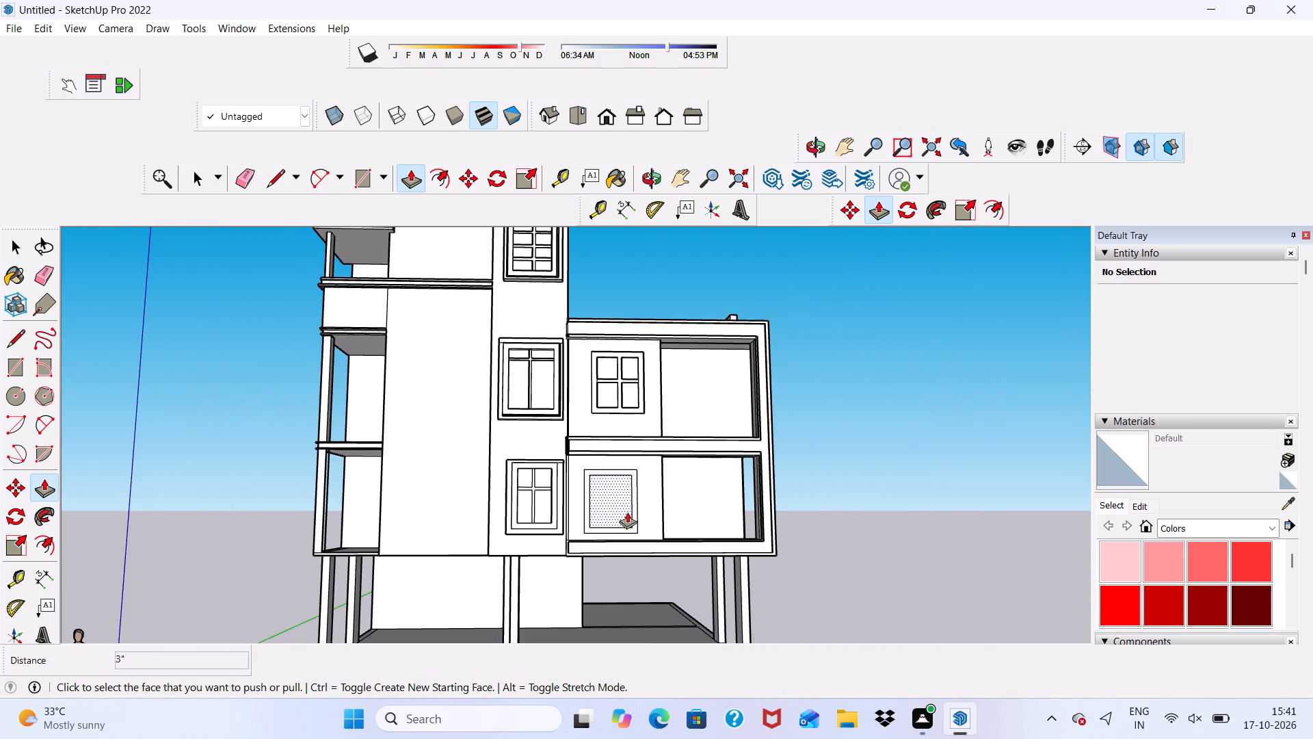
{"action": "scroll", "coordinate": [627, 512], "scroll_direction": "up", "scroll_amount": 5}
{"action": "key", "text": "space"}
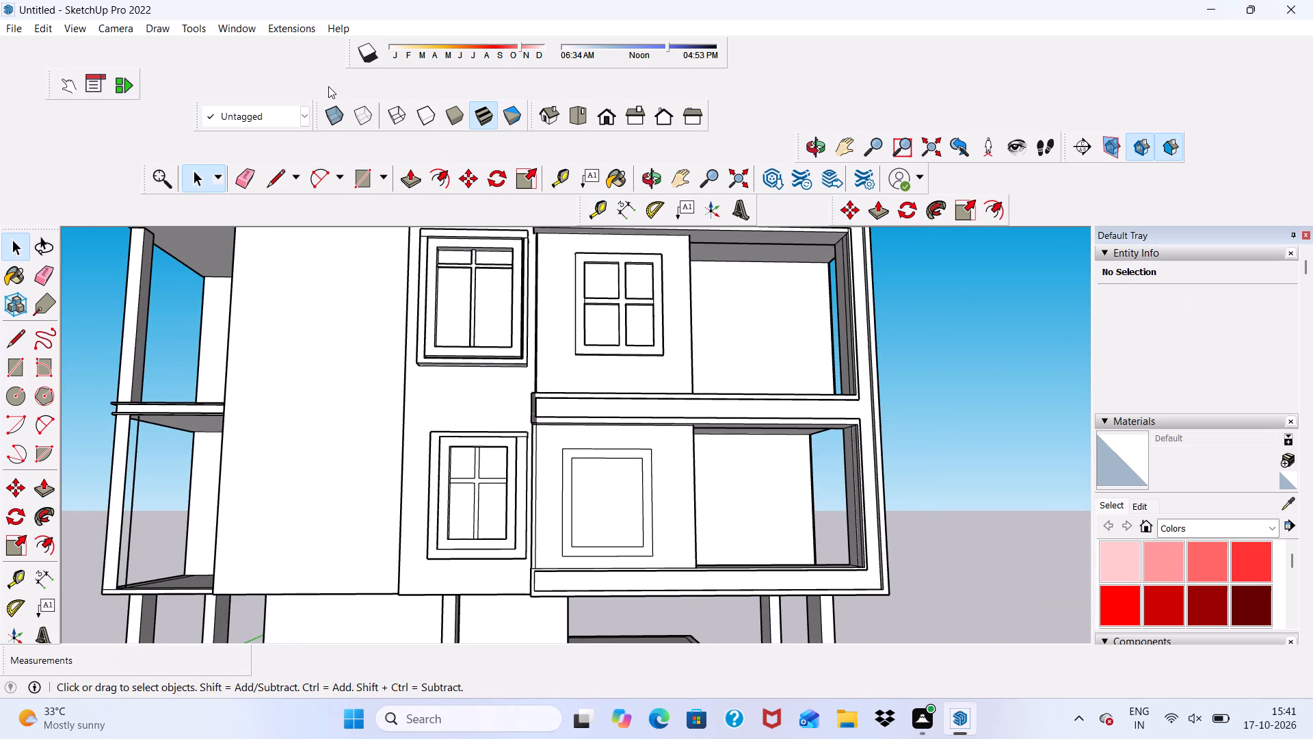
{"action": "left_click", "coordinate": [360, 176]}
{"action": "scroll", "coordinate": [624, 495], "scroll_direction": "up", "scroll_amount": 2}
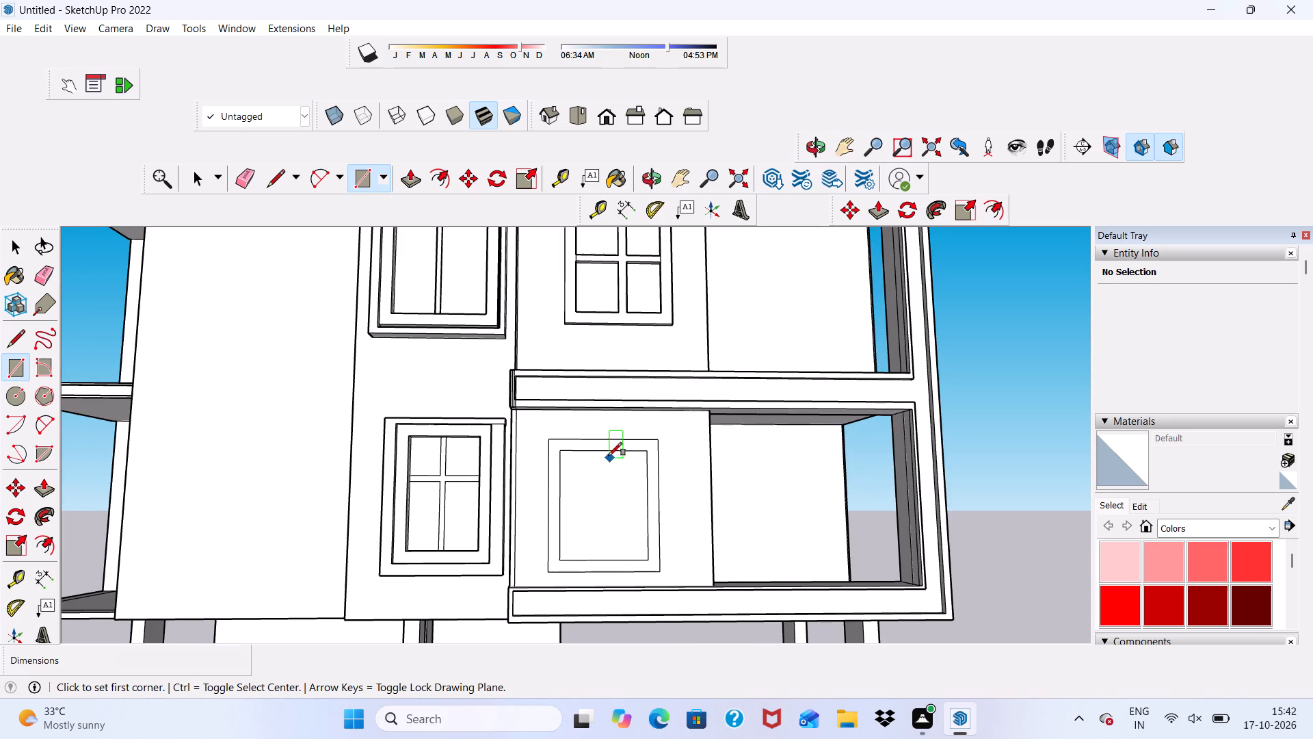
{"action": "left_click", "coordinate": [602, 451]}
{"action": "scroll", "coordinate": [637, 547], "scroll_direction": "up", "scroll_amount": 3}
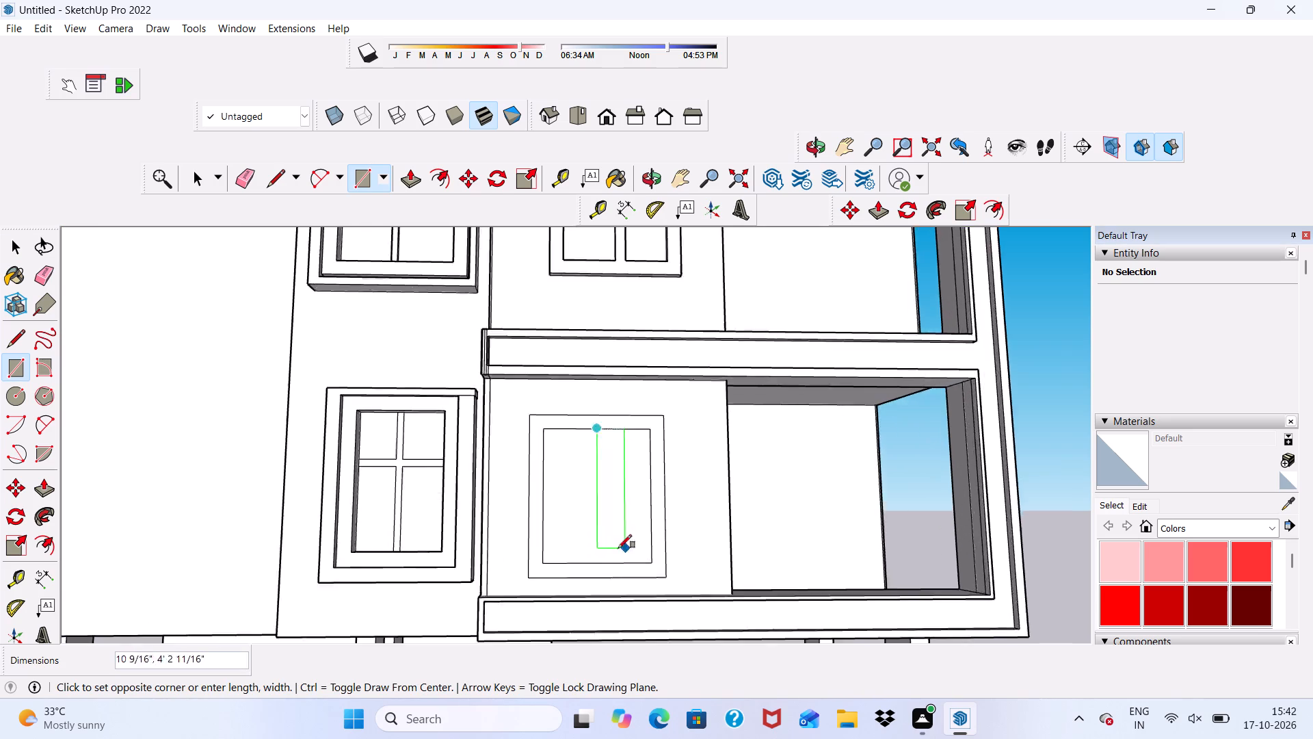
{"action": "scroll", "coordinate": [618, 548], "scroll_direction": "up", "scroll_amount": 8}
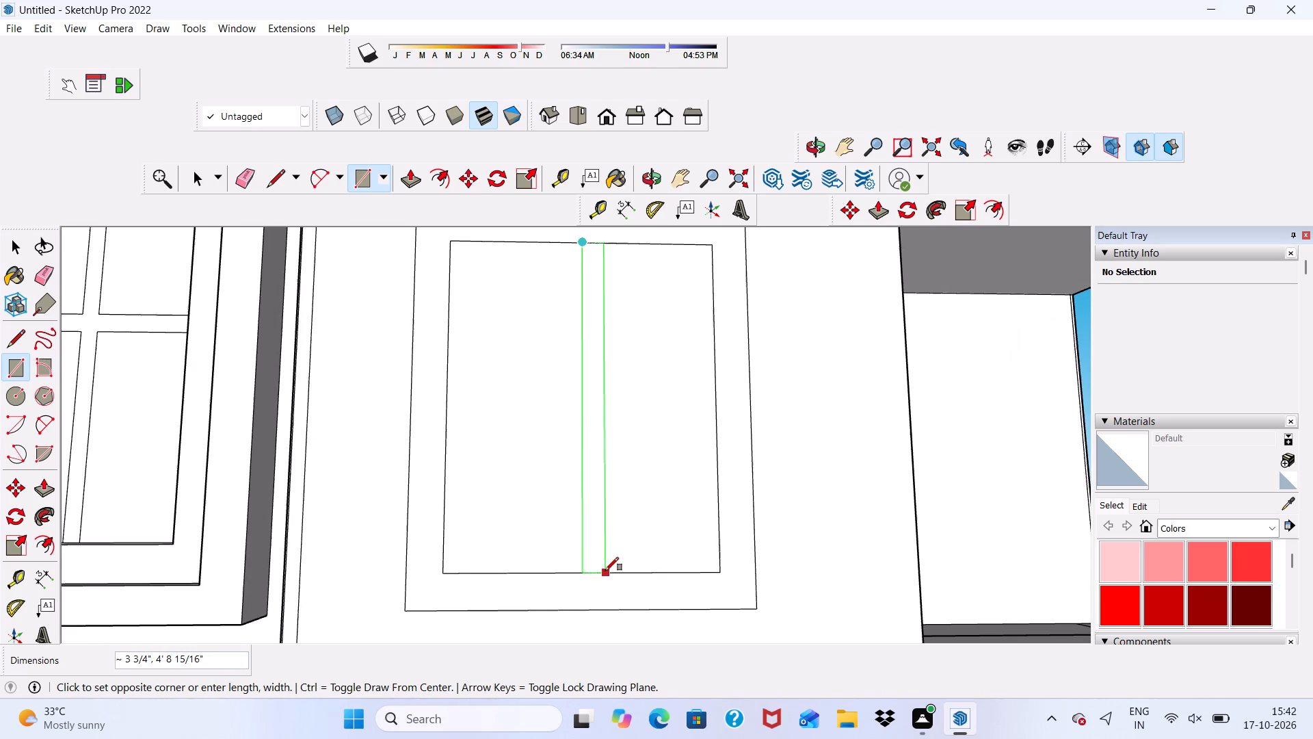
{"action": "left_click", "coordinate": [605, 571]}
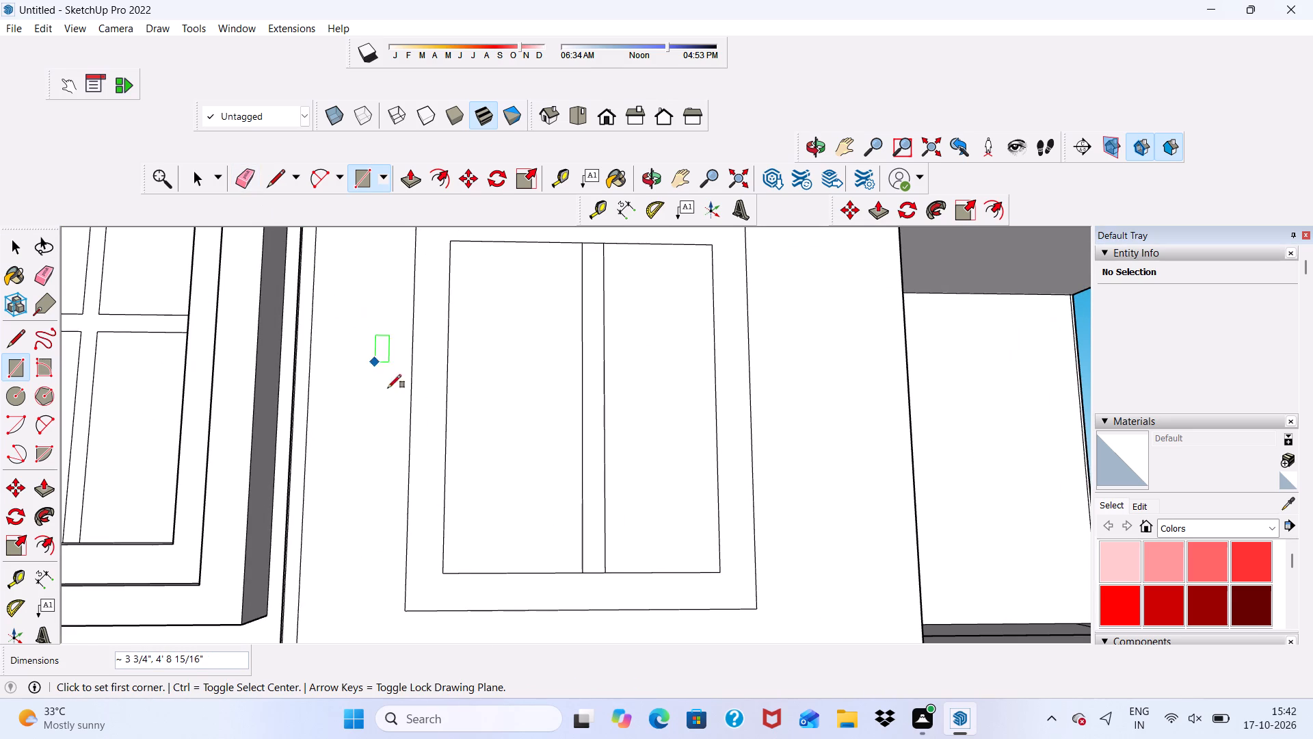
{"action": "left_click", "coordinate": [448, 402]}
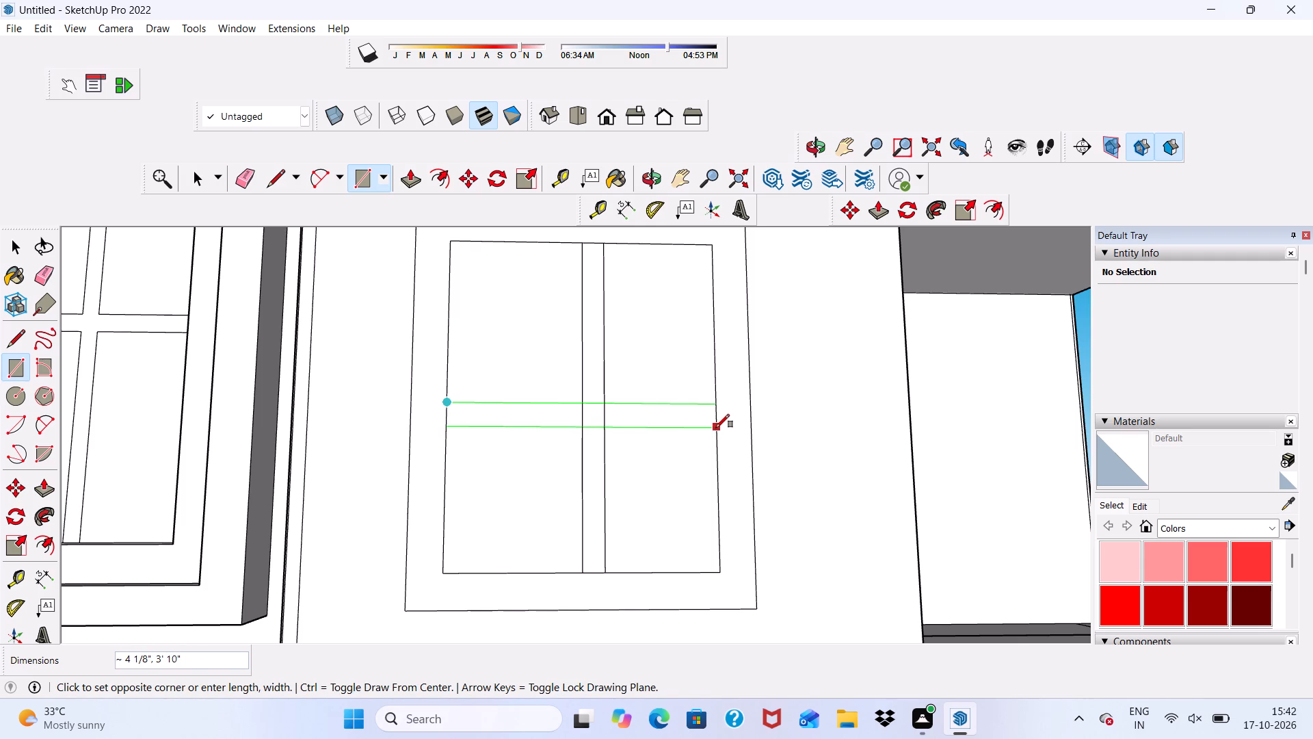
{"action": "left_click", "coordinate": [714, 426]}
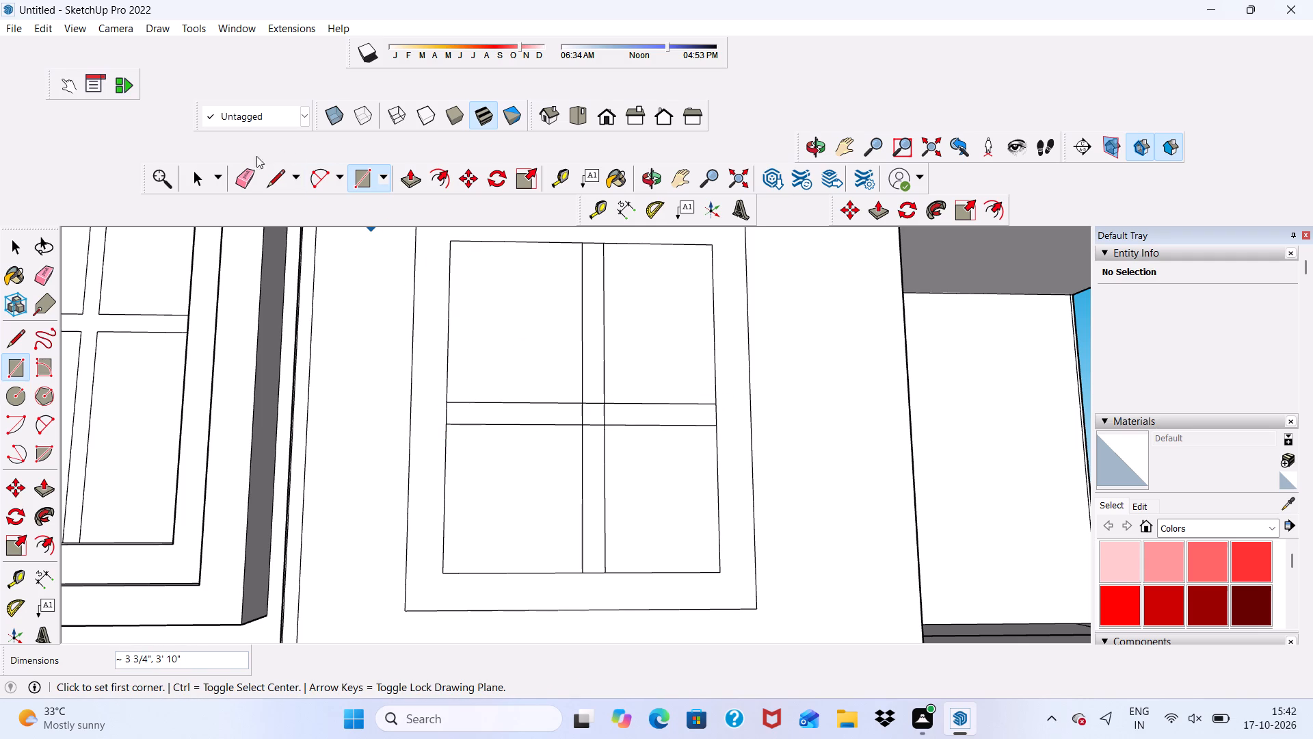
Erase the lines inside the bar crossing and the end edges of both bars in the wing's lower-floor window.
{"action": "left_click", "coordinate": [235, 175]}
{"action": "scroll", "coordinate": [535, 430], "scroll_direction": "up", "scroll_amount": 3}
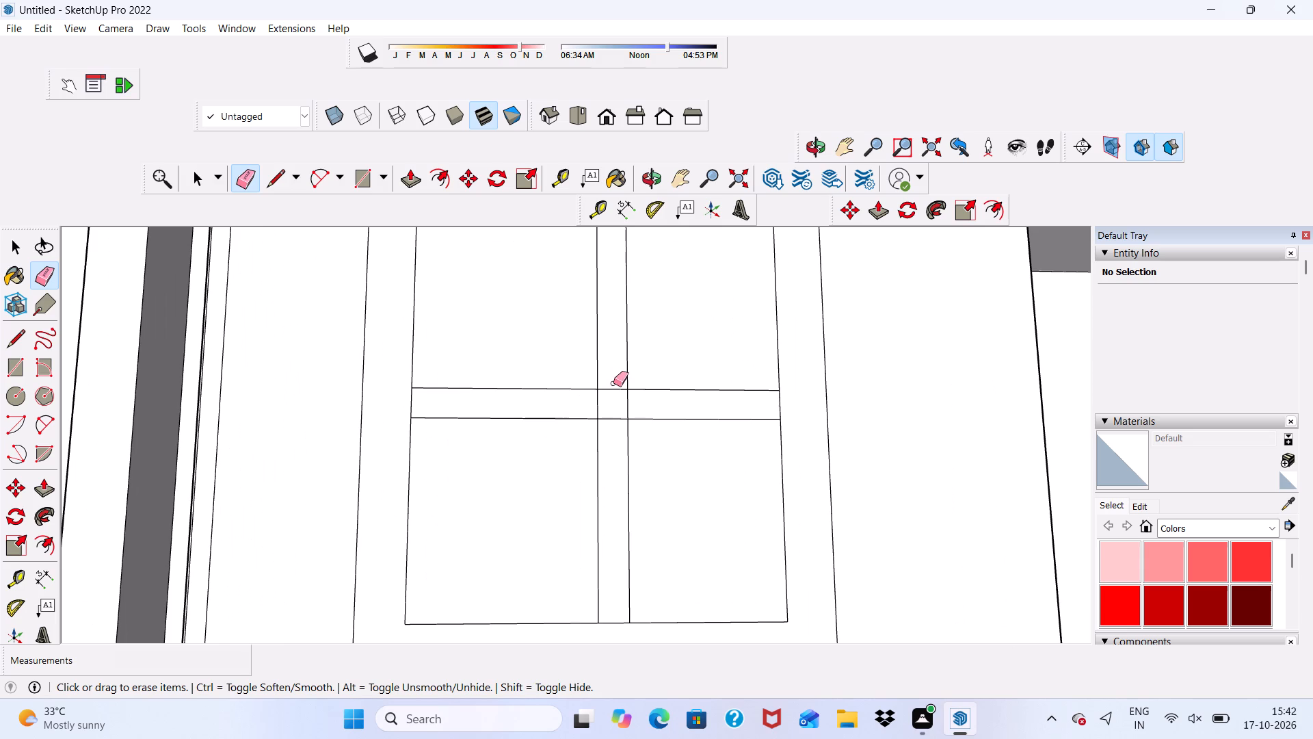
{"action": "left_click_drag", "start_coordinate": [613, 384], "coordinate": [615, 425]}
{"action": "left_click_drag", "start_coordinate": [594, 404], "coordinate": [641, 398]}
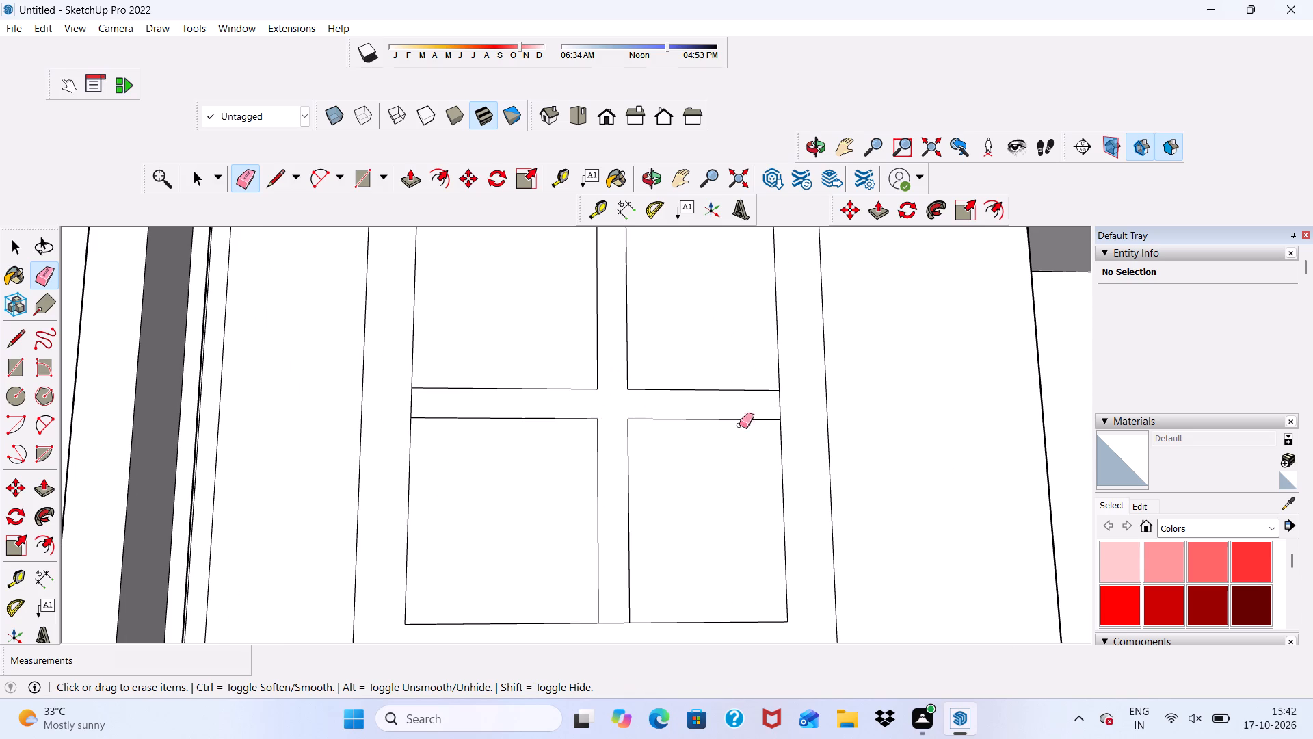
{"action": "left_click", "coordinate": [778, 409]}
{"action": "scroll", "coordinate": [483, 400], "scroll_direction": "up", "scroll_amount": 1}
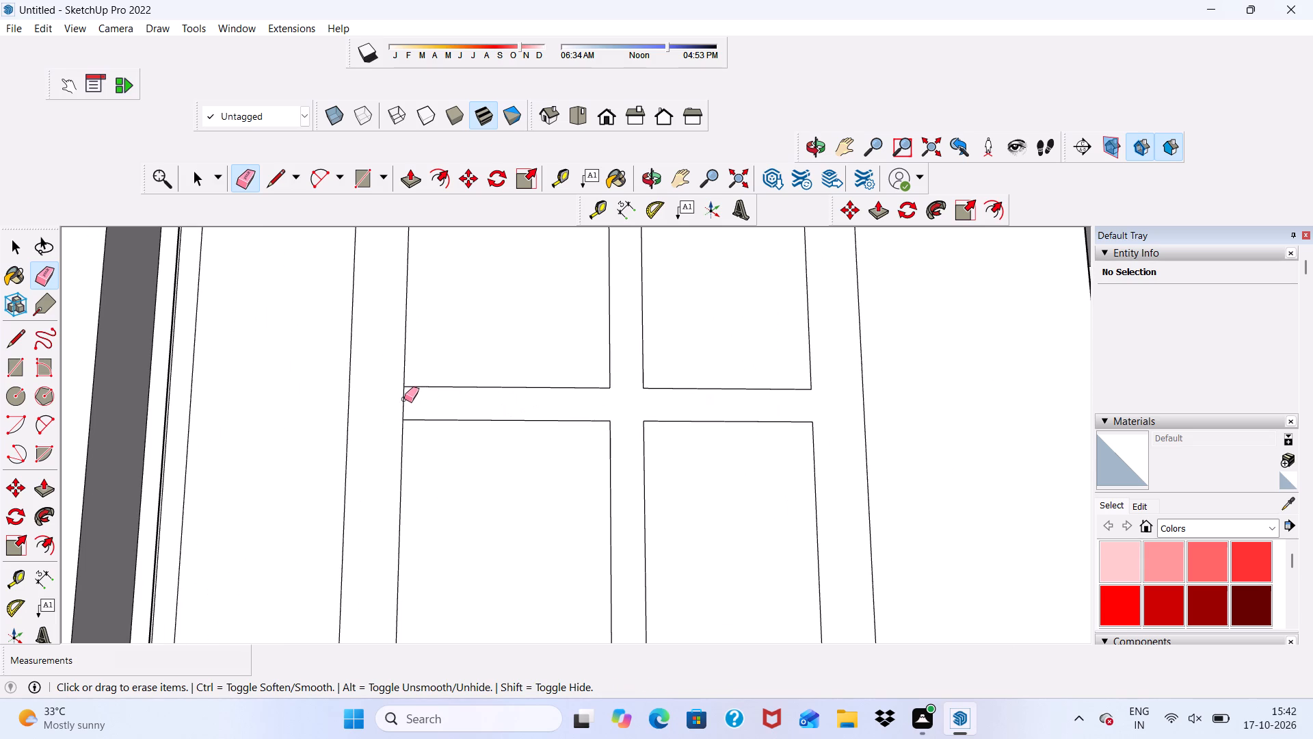
{"action": "left_click", "coordinate": [404, 399]}
{"action": "scroll", "coordinate": [452, 457], "scroll_direction": "down", "scroll_amount": 12}
{"action": "scroll", "coordinate": [585, 422], "scroll_direction": "up", "scroll_amount": 14}
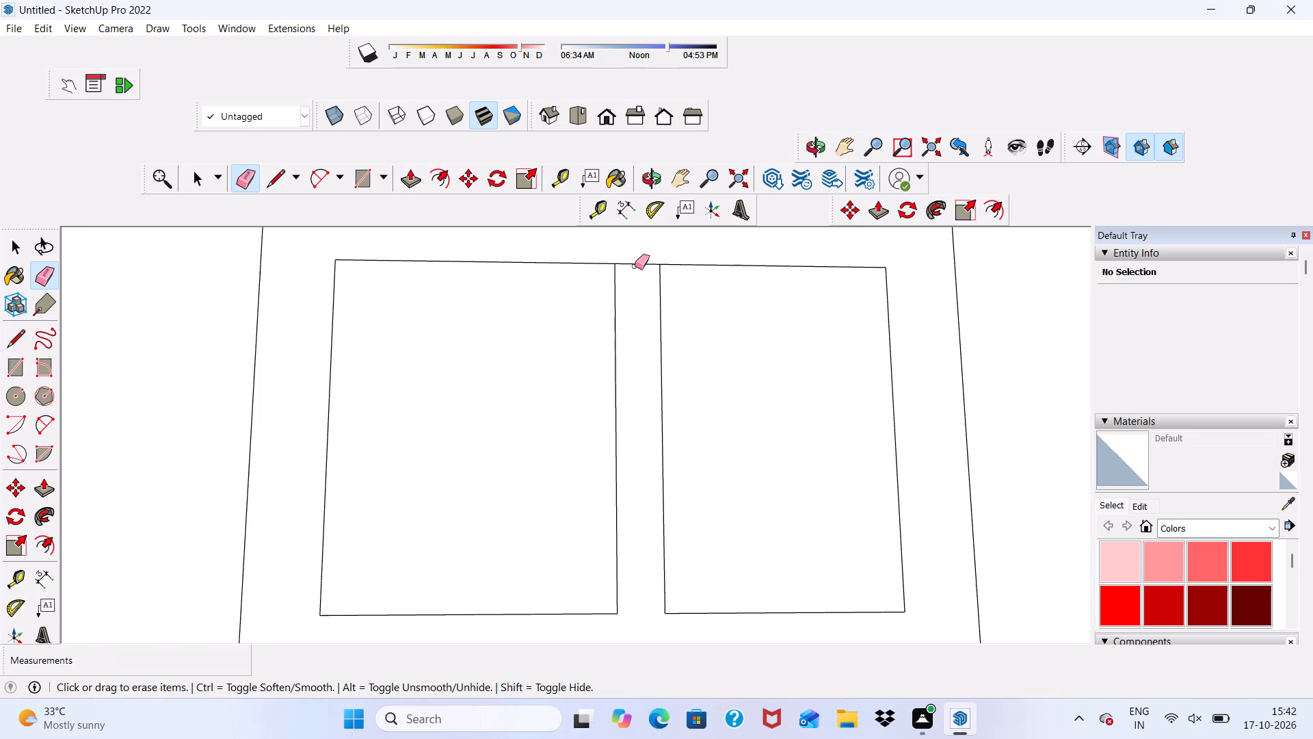
{"action": "double_click", "coordinate": [635, 266]}
{"action": "left_click", "coordinate": [633, 263]}
{"action": "scroll", "coordinate": [631, 272], "scroll_direction": "down", "scroll_amount": 5}
{"action": "scroll", "coordinate": [649, 318], "scroll_direction": "up", "scroll_amount": 2}
{"action": "scroll", "coordinate": [615, 299], "scroll_direction": "down", "scroll_amount": 7}
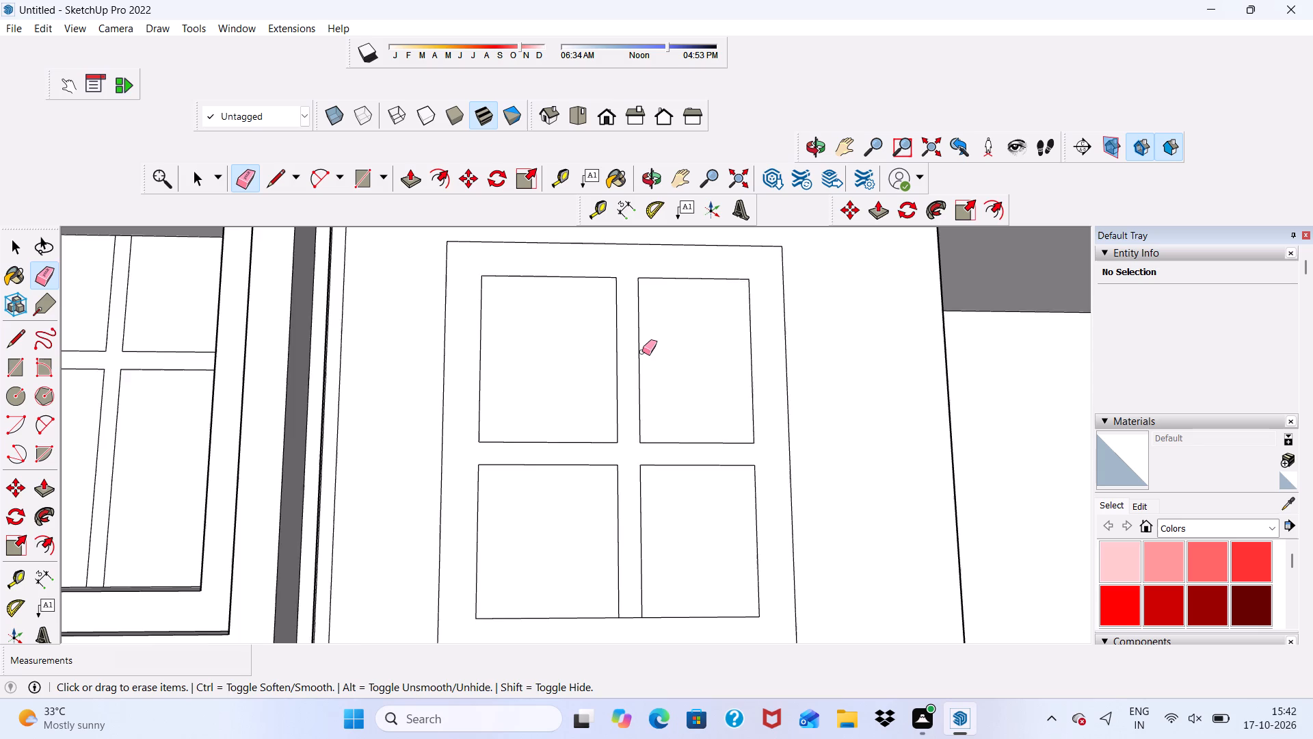
{"action": "scroll", "coordinate": [646, 354], "scroll_direction": "up", "scroll_amount": 2}
{"action": "scroll", "coordinate": [640, 551], "scroll_direction": "up", "scroll_amount": 5}
{"action": "scroll", "coordinate": [602, 460], "scroll_direction": "down", "scroll_amount": 8}
{"action": "scroll", "coordinate": [629, 573], "scroll_direction": "up", "scroll_amount": 8}
{"action": "scroll", "coordinate": [575, 487], "scroll_direction": "up", "scroll_amount": 3}
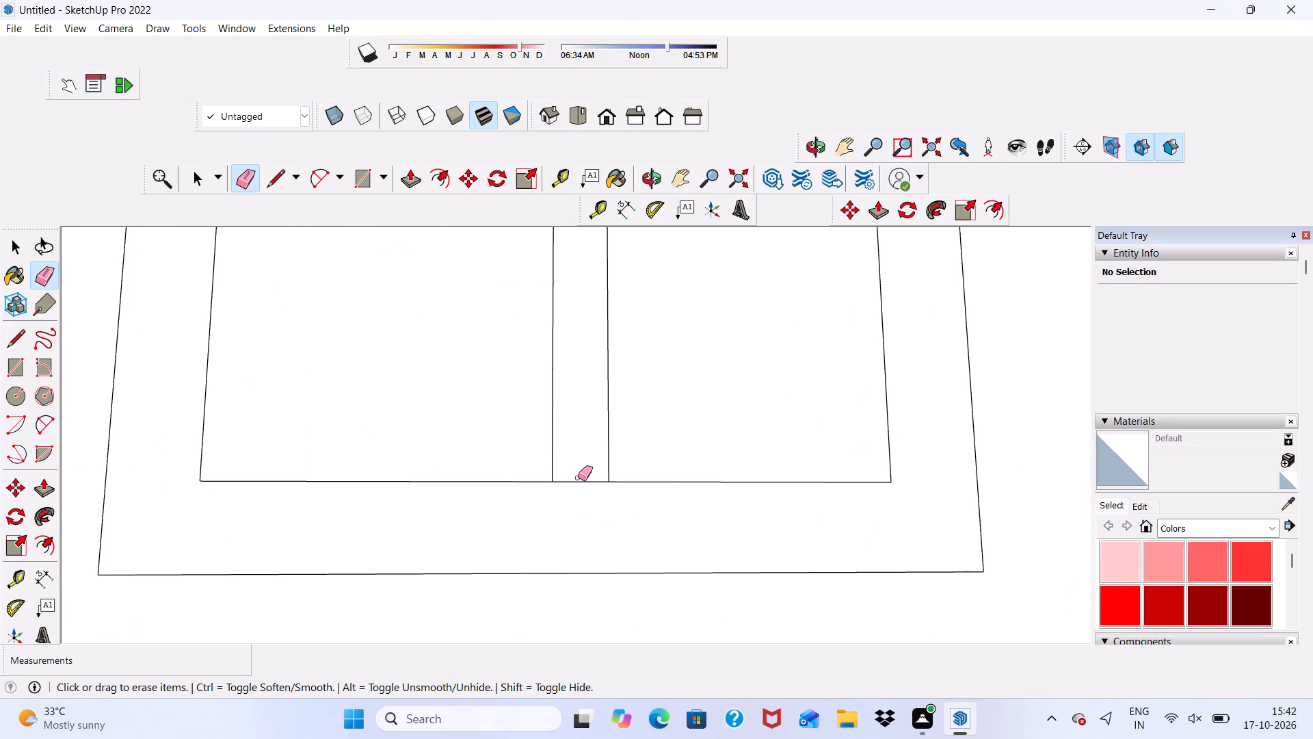
{"action": "left_click", "coordinate": [572, 486]}
{"action": "left_click_drag", "start_coordinate": [572, 484], "coordinate": [573, 476]}
Push/Pull the frame and bars of the wing's lower-floor window outward by 3".
{"action": "key", "text": "space"}
{"action": "left_click", "coordinate": [579, 517]}
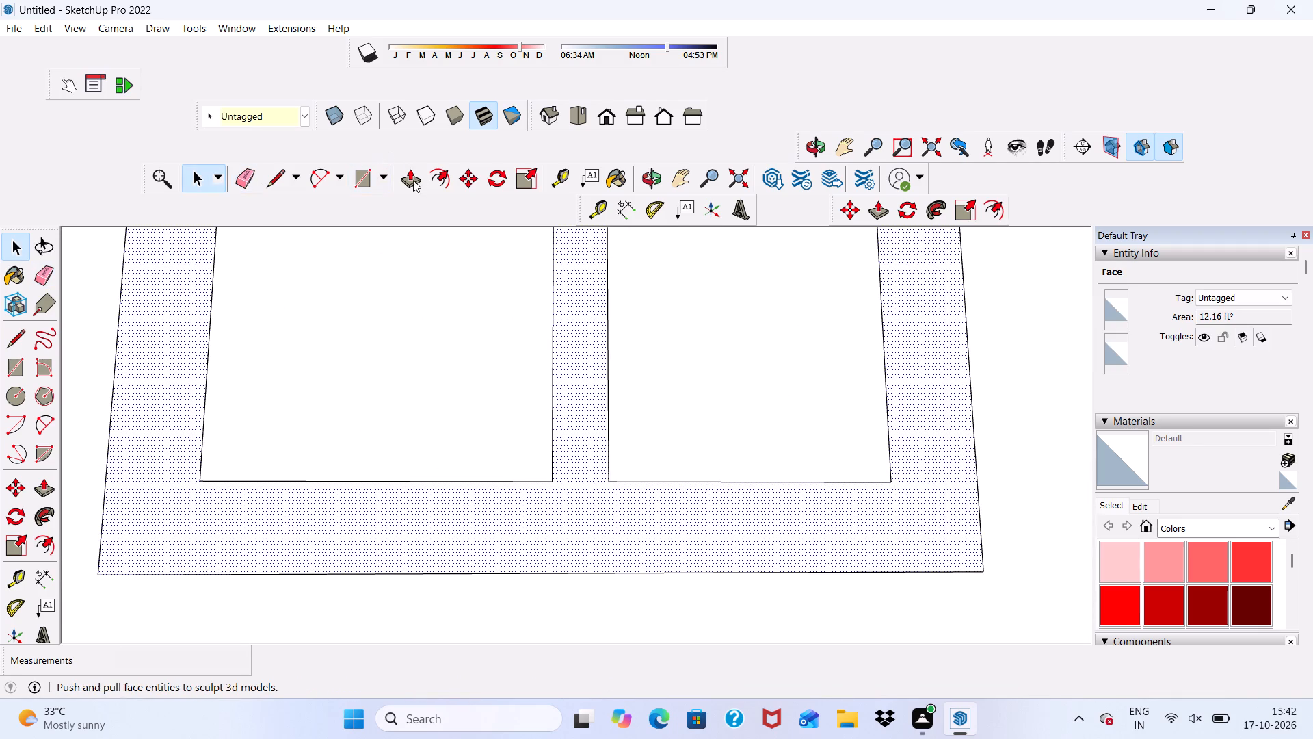
{"action": "left_click", "coordinate": [412, 182]}
{"action": "left_click", "coordinate": [513, 519]}
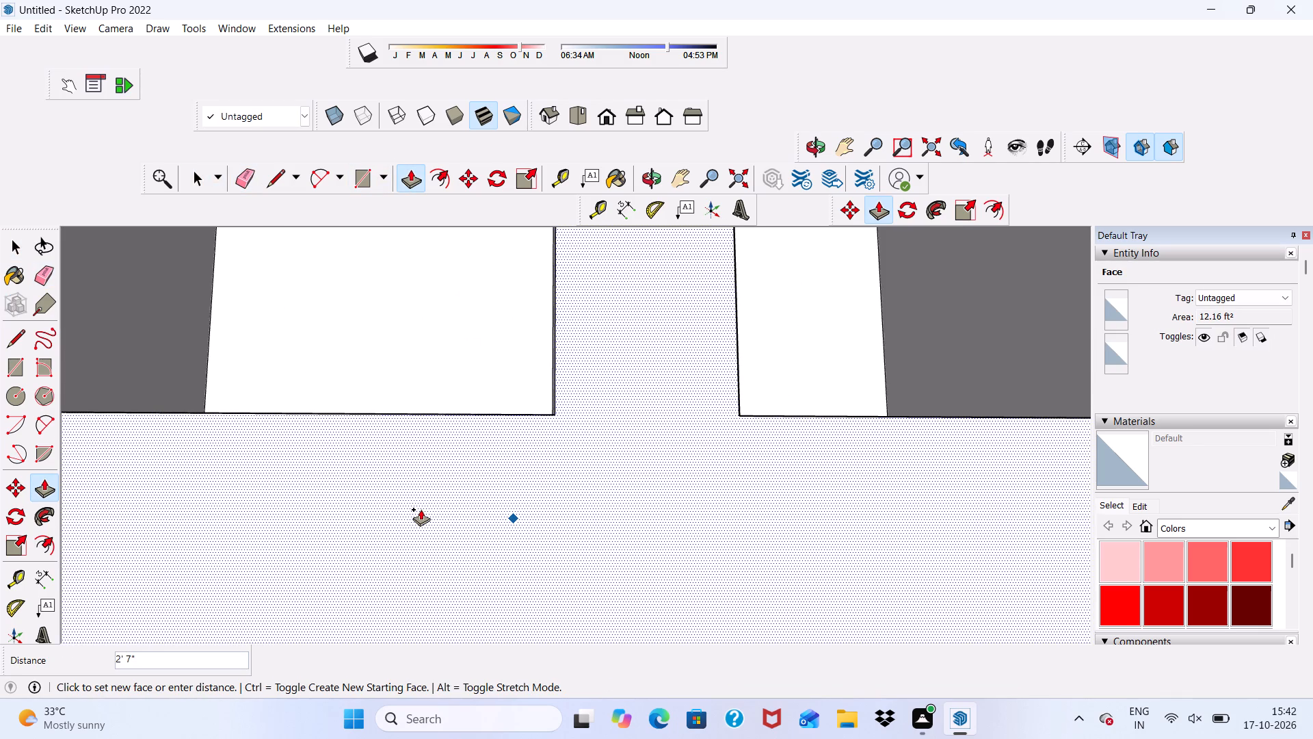
{"action": "type", "text": "3\""}
{"action": "key", "text": "Return"}
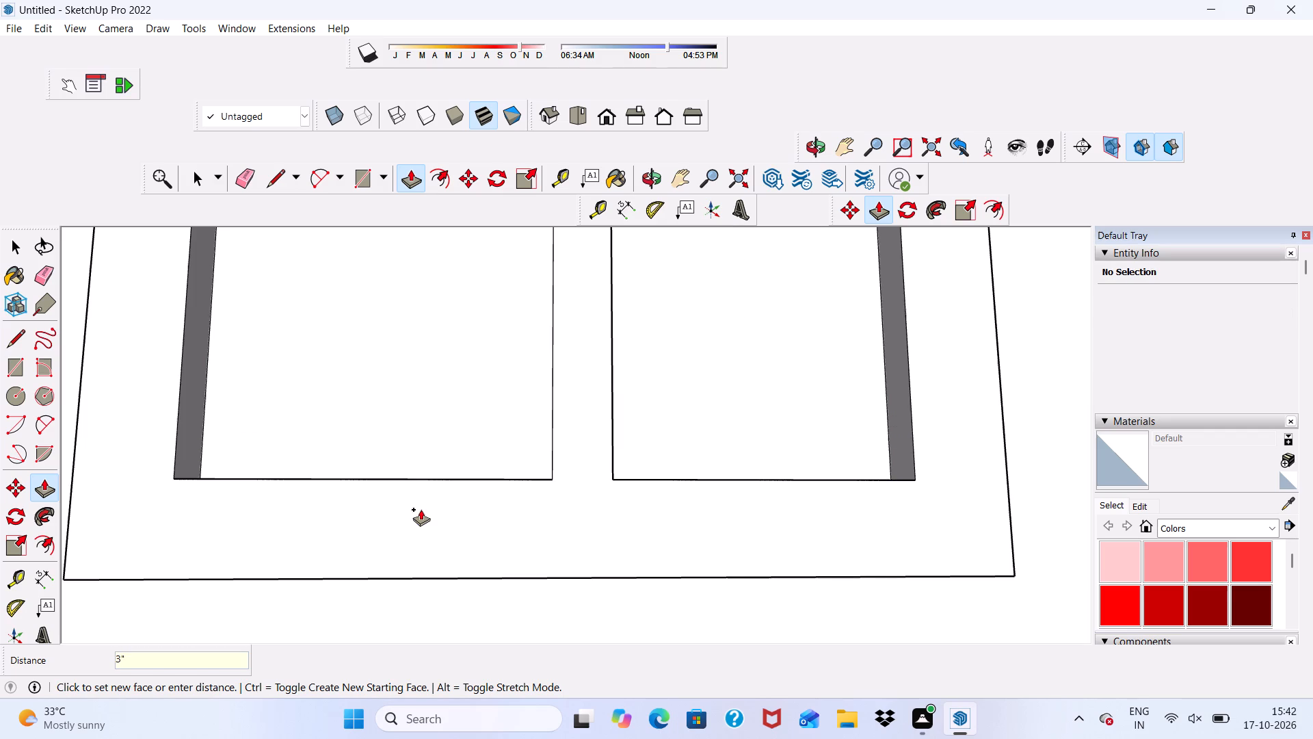
Erase the stray vertical line beside the corner of the wing's upper-floor front wall, just below the parapet trim.
{"action": "key", "text": "space"}
{"action": "scroll", "coordinate": [421, 508], "scroll_direction": "down", "scroll_amount": 20}
{"action": "scroll", "coordinate": [421, 508], "scroll_direction": "down", "scroll_amount": 6}
{"action": "middle_click_drag", "start_coordinate": [555, 411], "coordinate": [608, 463]}
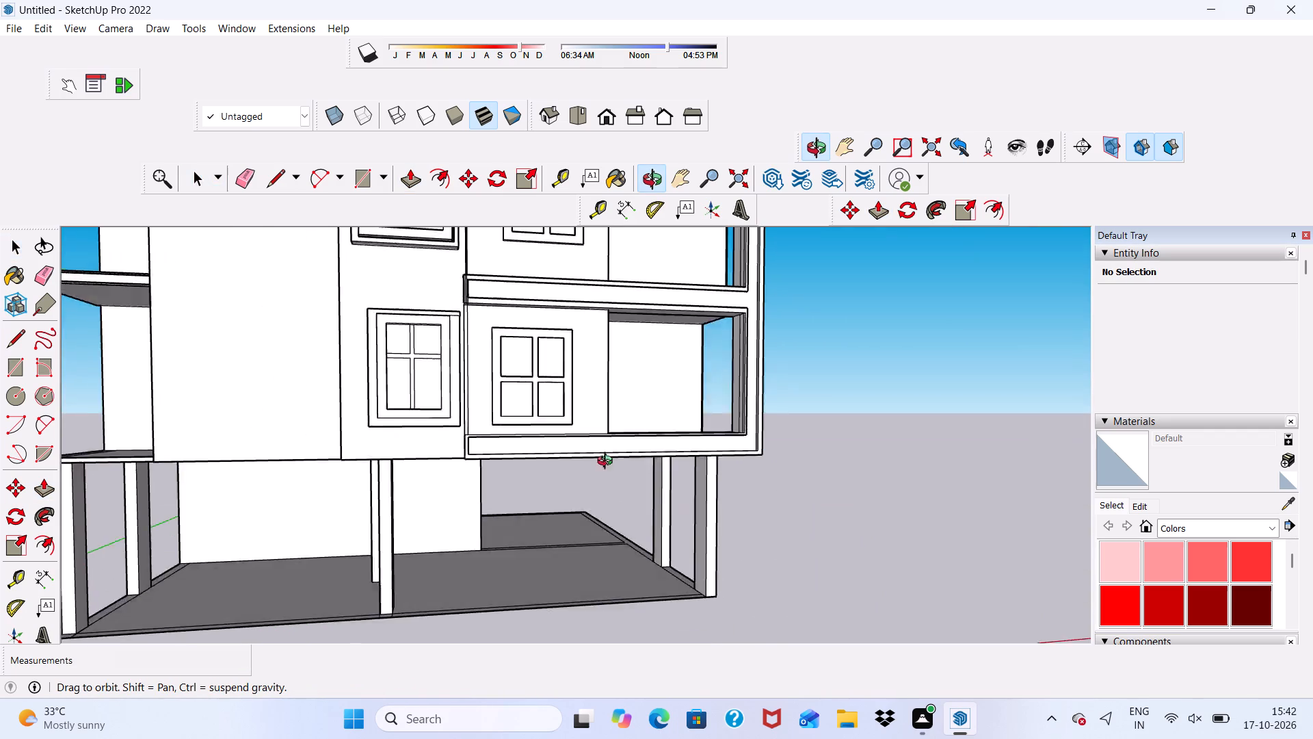
{"action": "middle_click_drag", "start_coordinate": [608, 463], "coordinate": [457, 432]}
{"action": "scroll", "coordinate": [446, 414], "scroll_direction": "down", "scroll_amount": 7}
{"action": "scroll", "coordinate": [622, 453], "scroll_direction": "down", "scroll_amount": 4}
{"action": "scroll", "coordinate": [518, 350], "scroll_direction": "up", "scroll_amount": 13}
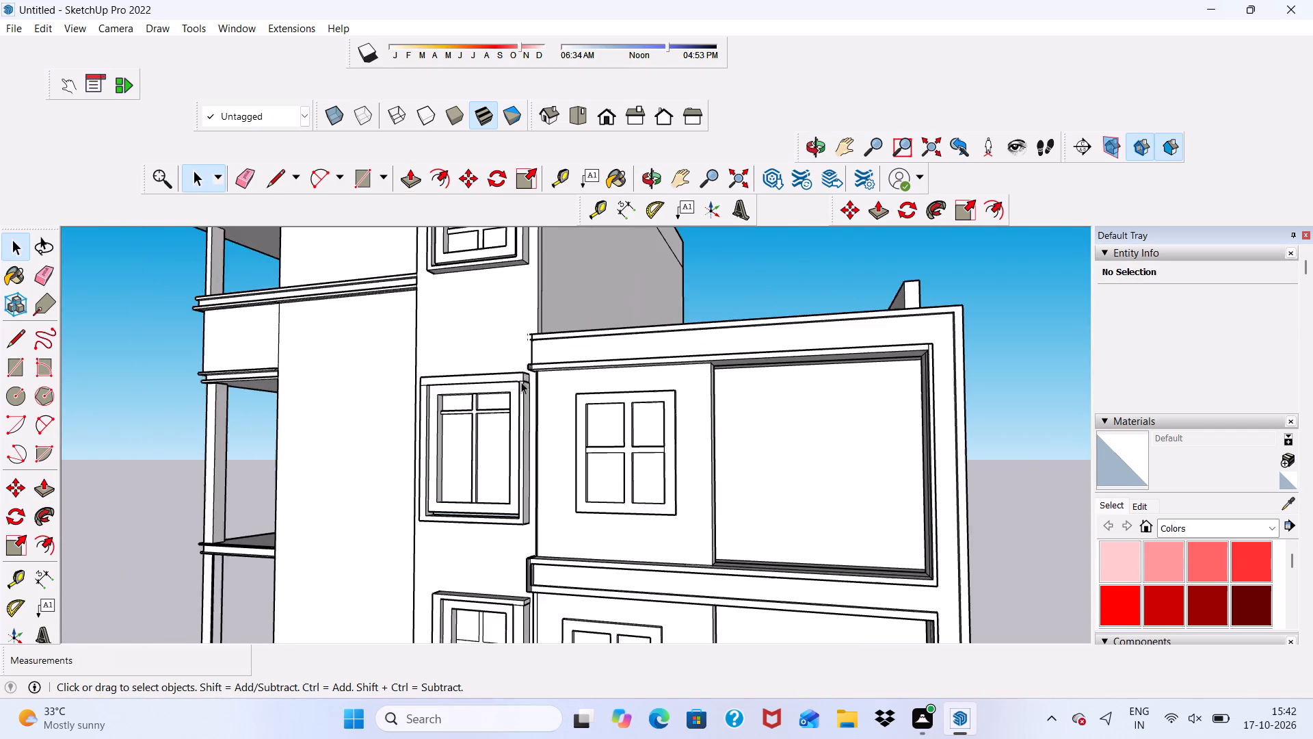
{"action": "scroll", "coordinate": [539, 412], "scroll_direction": "up", "scroll_amount": 5}
{"action": "middle_click_drag", "start_coordinate": [540, 409], "coordinate": [654, 364]}
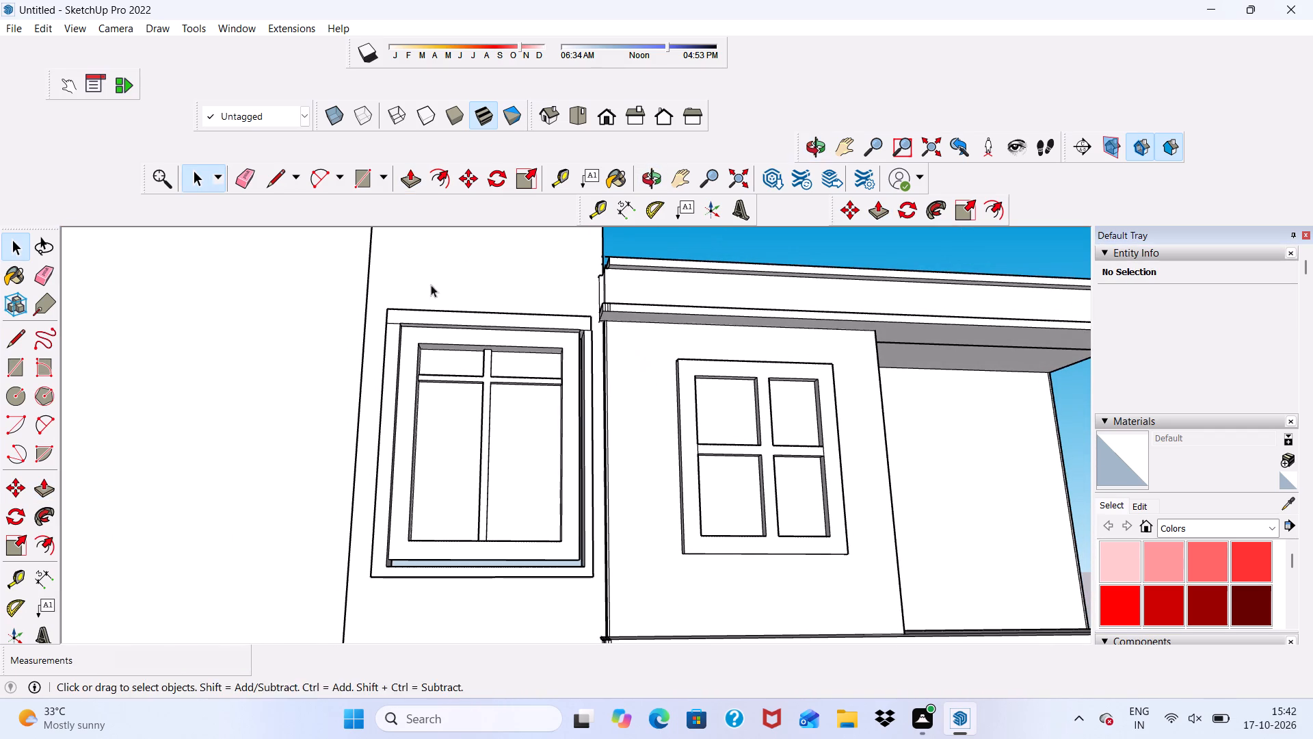
{"action": "left_click", "coordinate": [364, 173]}
{"action": "scroll", "coordinate": [640, 330], "scroll_direction": "up", "scroll_amount": 10}
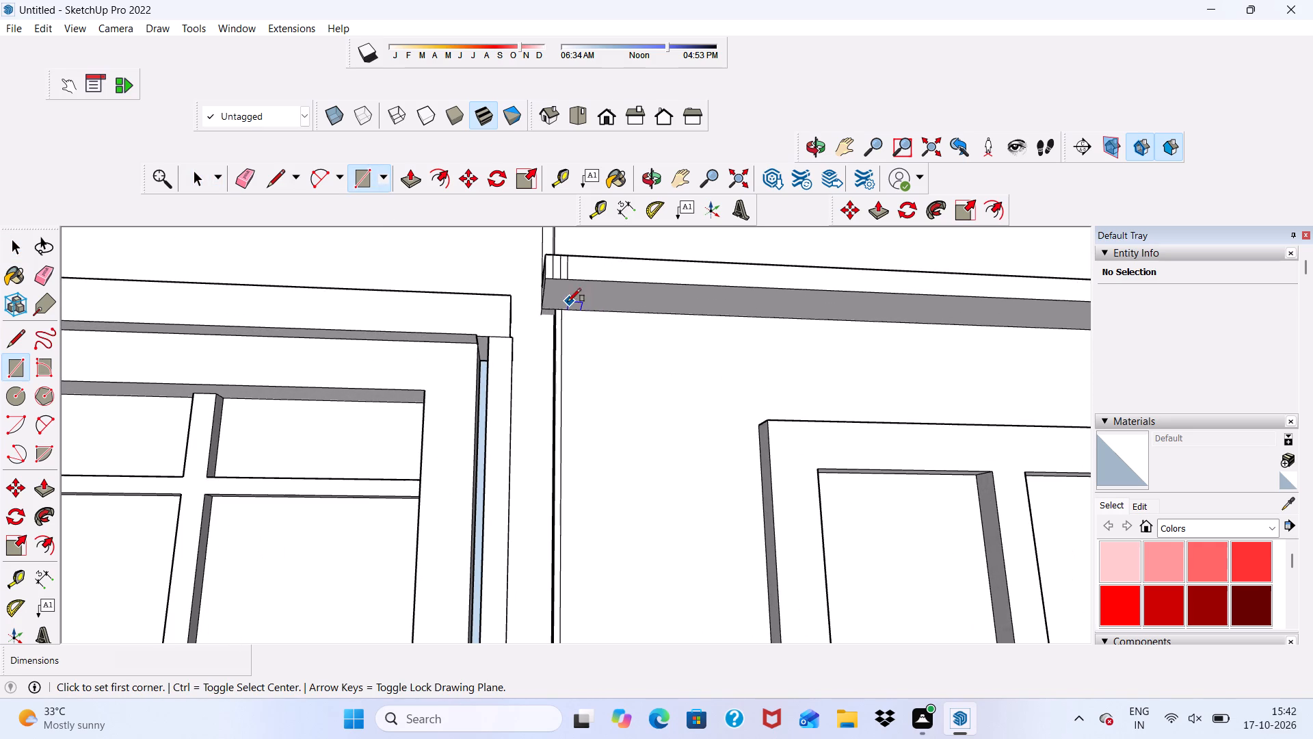
{"action": "middle_click_drag", "start_coordinate": [570, 336], "coordinate": [601, 424]}
{"action": "scroll", "coordinate": [576, 339], "scroll_direction": "up", "scroll_amount": 1}
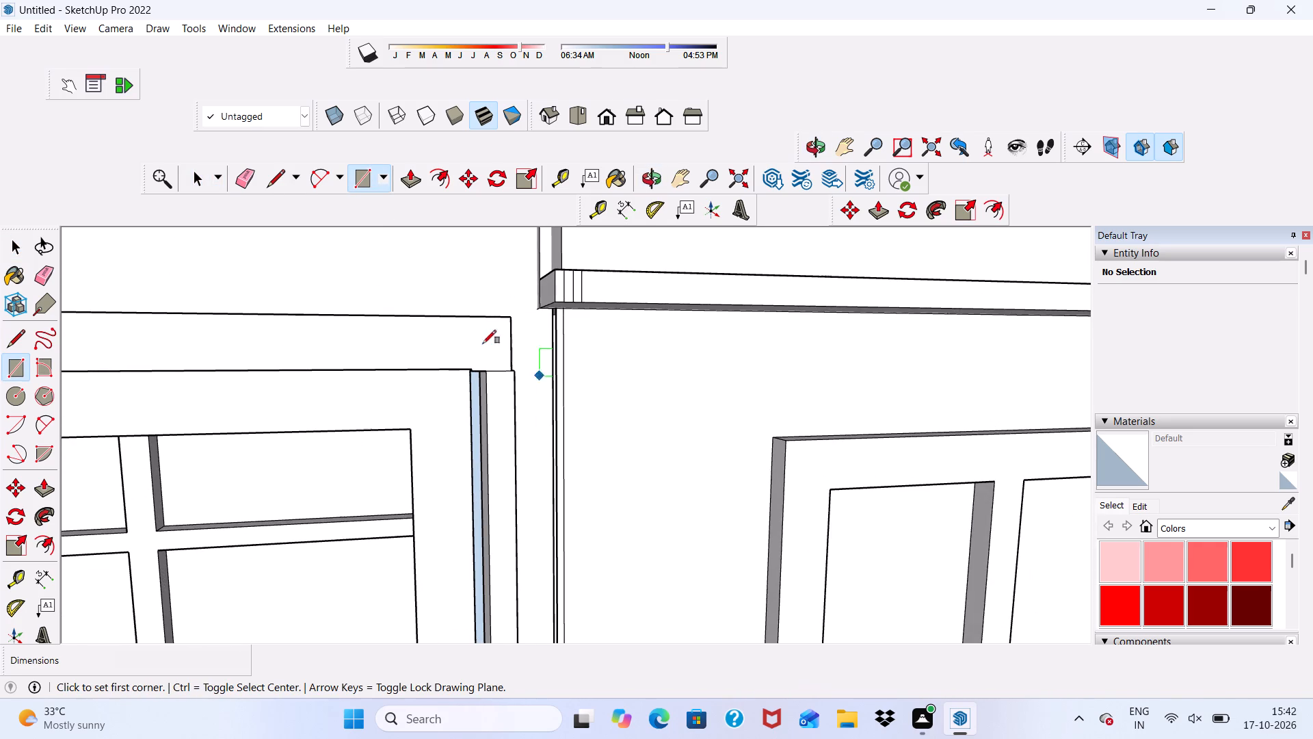
{"action": "left_click", "coordinate": [242, 177]}
{"action": "scroll", "coordinate": [639, 363], "scroll_direction": "up", "scroll_amount": 2}
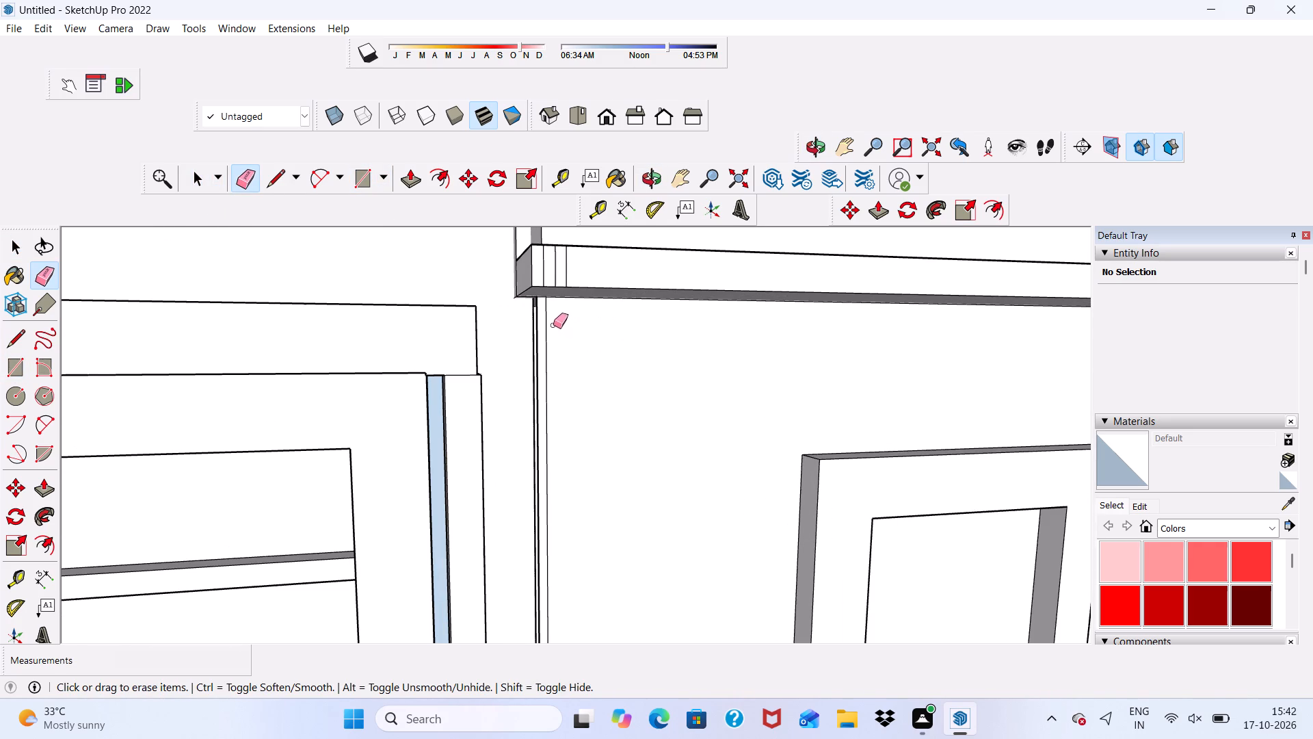
{"action": "left_click", "coordinate": [546, 320]}
{"action": "key", "text": "space"}
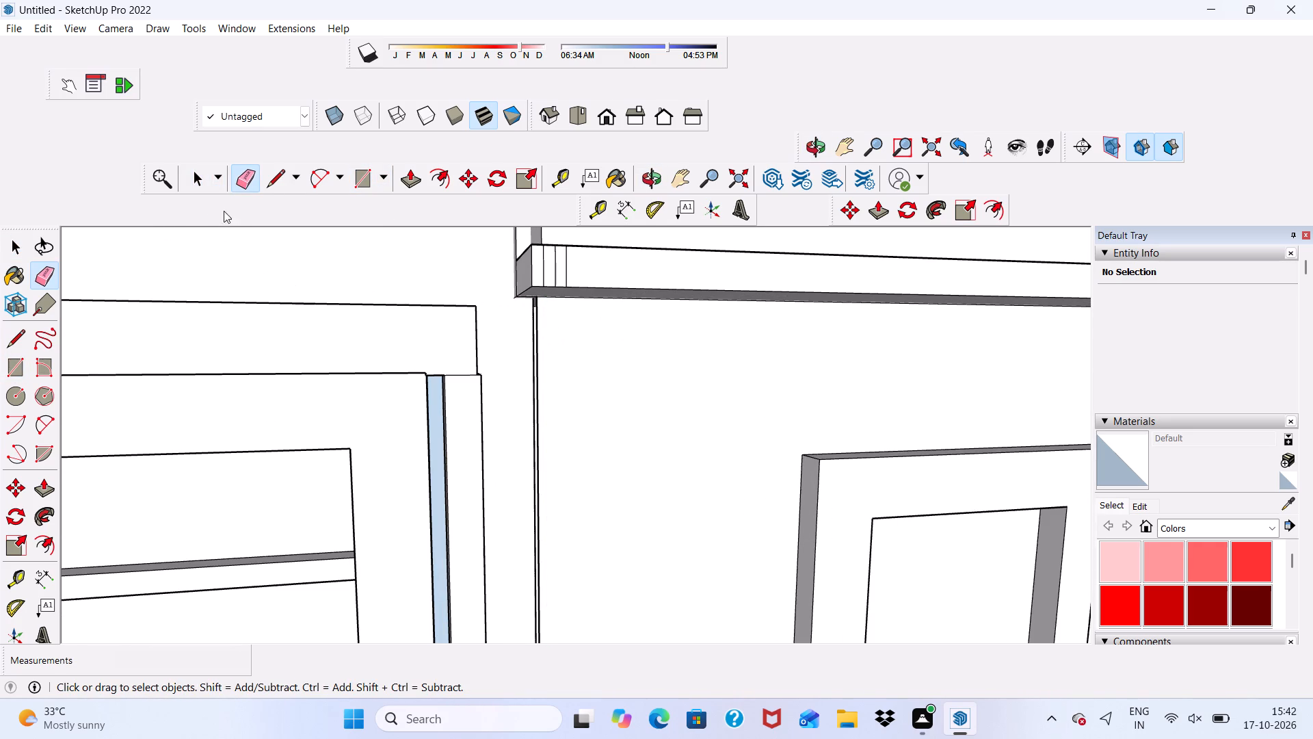
Draw a rectangle about 8' 7 7/8" by 8 7/16" across the top of the wing's upper-floor window wall.
{"action": "left_click_drag", "start_coordinate": [357, 179], "coordinate": [371, 188]}
{"action": "scroll", "coordinate": [519, 319], "scroll_direction": "up", "scroll_amount": 9}
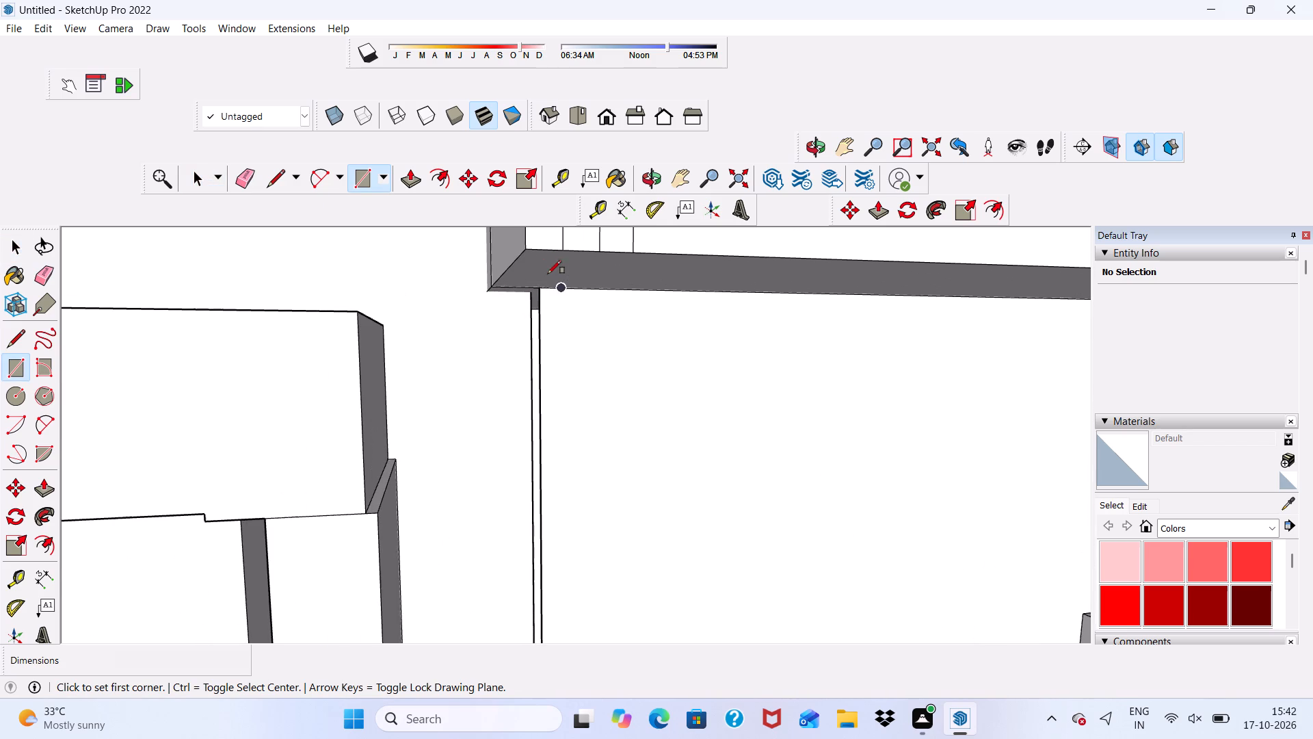
{"action": "left_click", "coordinate": [539, 296]}
{"action": "scroll", "coordinate": [610, 390], "scroll_direction": "down", "scroll_amount": 4}
{"action": "scroll", "coordinate": [404, 425], "scroll_direction": "down", "scroll_amount": 6}
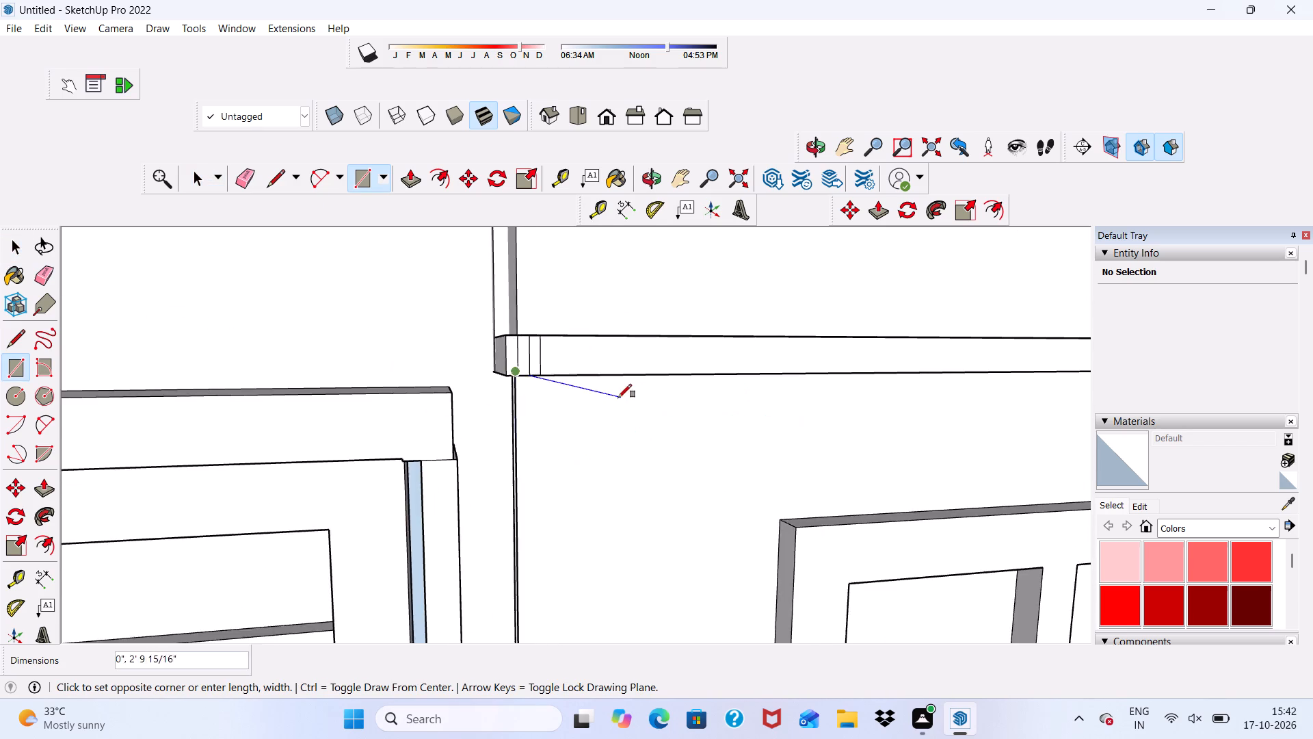
{"action": "scroll", "coordinate": [611, 400], "scroll_direction": "down", "scroll_amount": 9}
{"action": "scroll", "coordinate": [786, 435], "scroll_direction": "down", "scroll_amount": 2}
{"action": "middle_click_drag", "start_coordinate": [801, 462], "coordinate": [677, 387]}
{"action": "scroll", "coordinate": [807, 422], "scroll_direction": "up", "scroll_amount": 3}
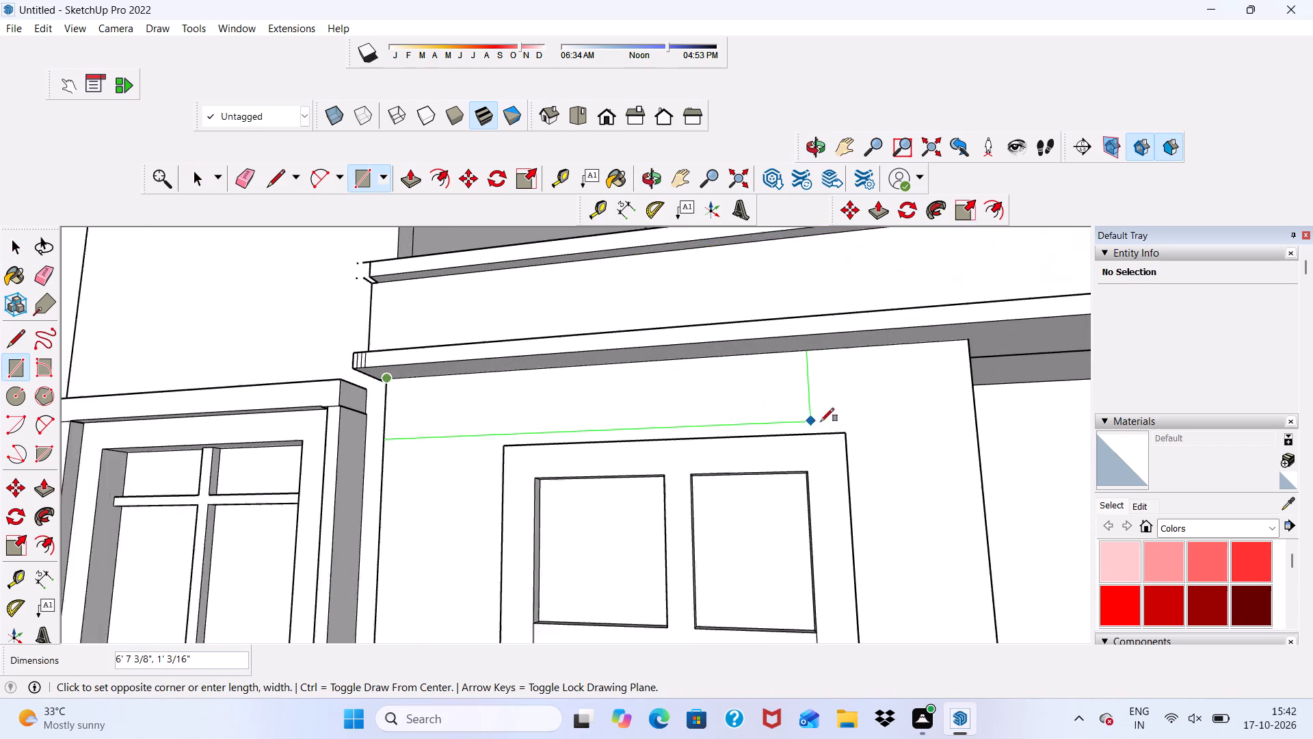
{"action": "scroll", "coordinate": [821, 422], "scroll_direction": "up", "scroll_amount": 1}
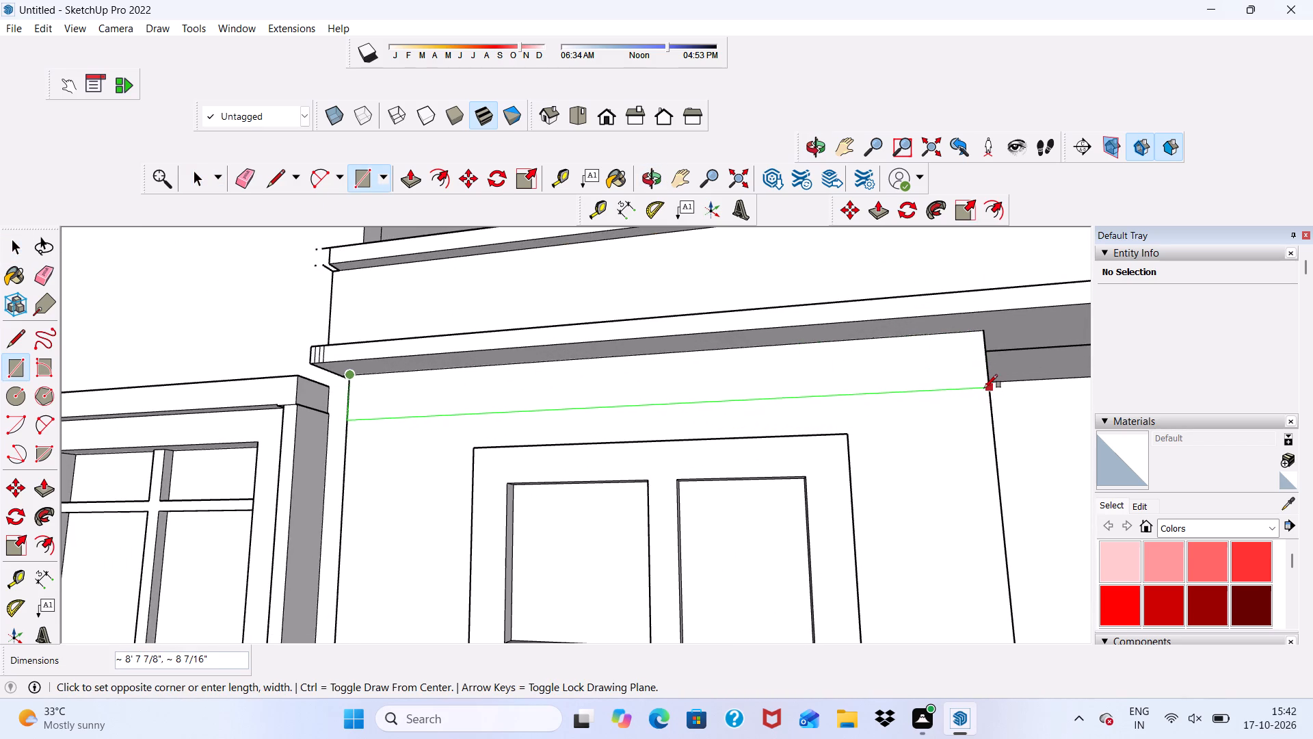
{"action": "left_click", "coordinate": [984, 388]}
{"action": "key", "text": "space"}
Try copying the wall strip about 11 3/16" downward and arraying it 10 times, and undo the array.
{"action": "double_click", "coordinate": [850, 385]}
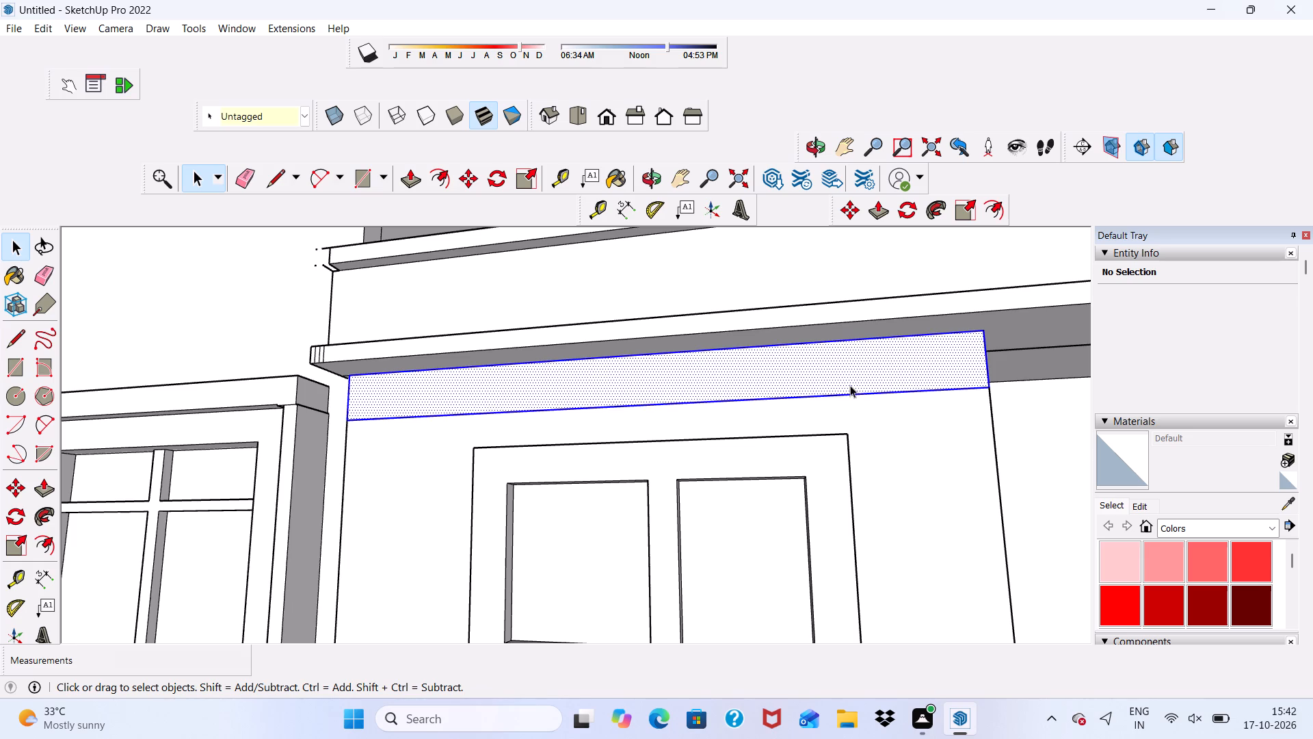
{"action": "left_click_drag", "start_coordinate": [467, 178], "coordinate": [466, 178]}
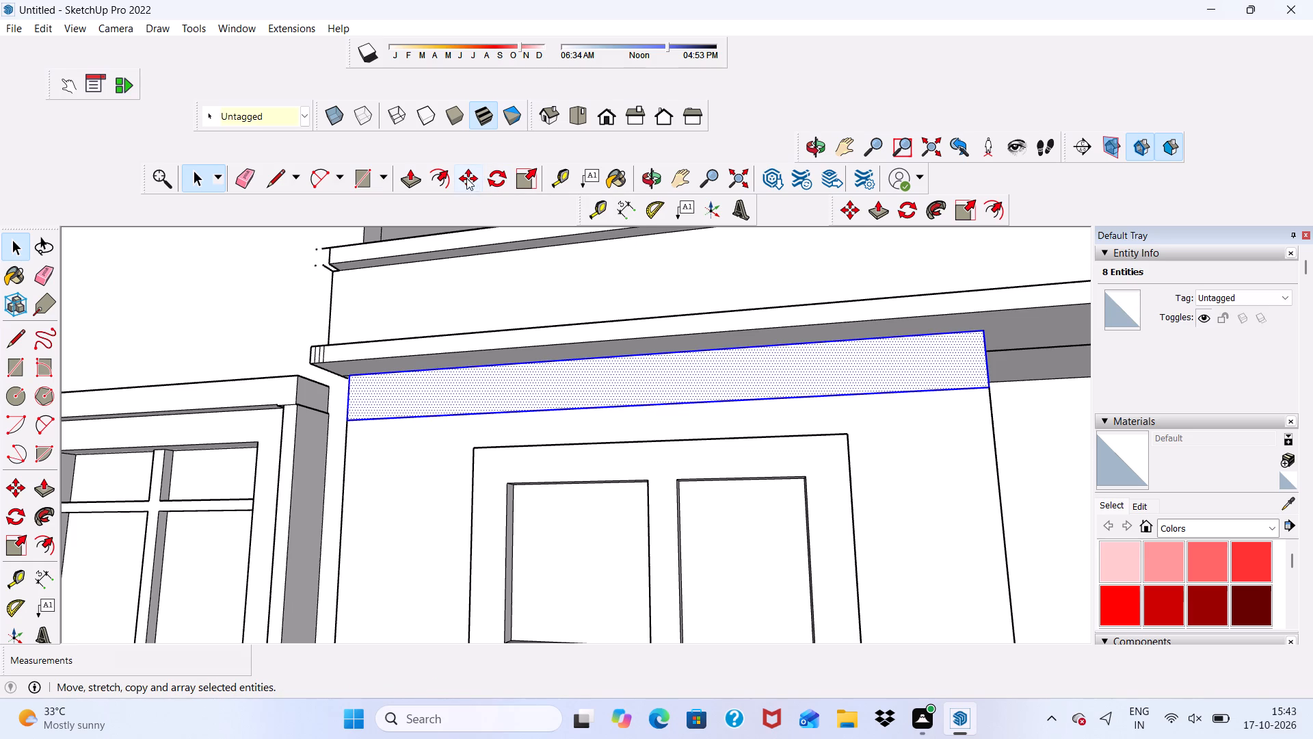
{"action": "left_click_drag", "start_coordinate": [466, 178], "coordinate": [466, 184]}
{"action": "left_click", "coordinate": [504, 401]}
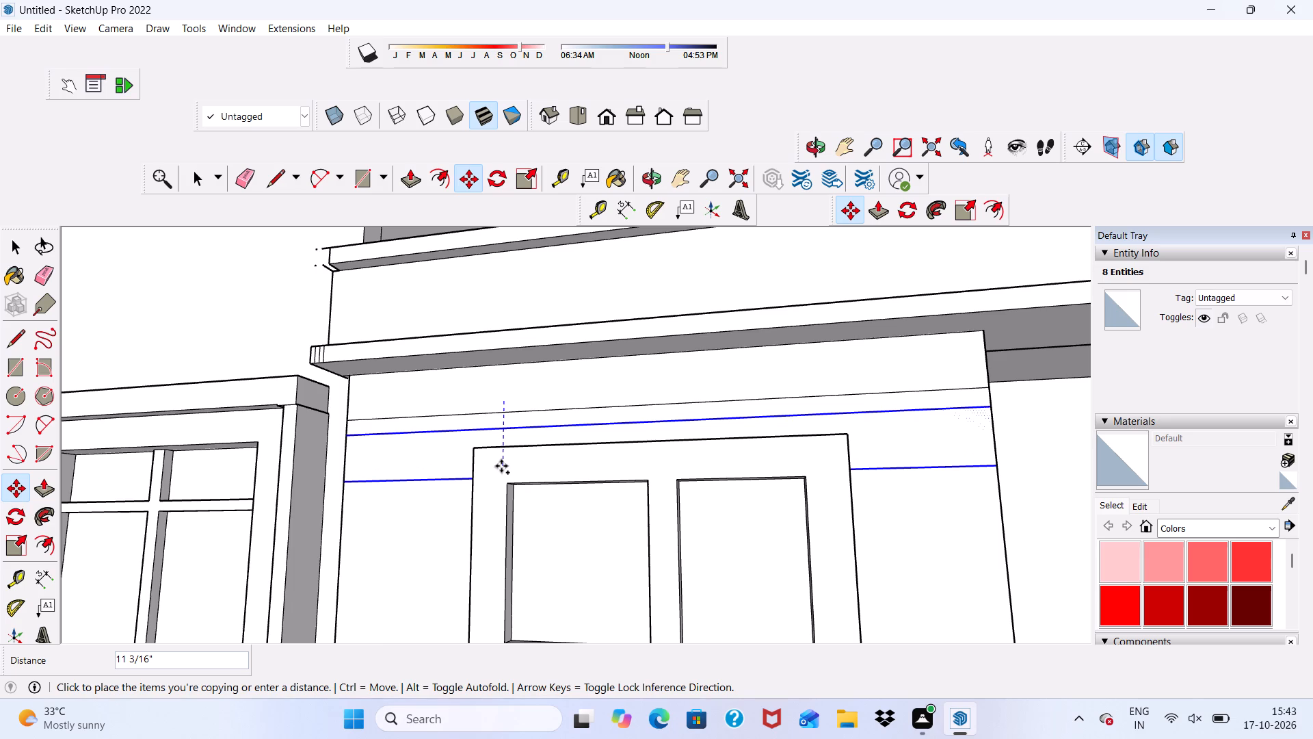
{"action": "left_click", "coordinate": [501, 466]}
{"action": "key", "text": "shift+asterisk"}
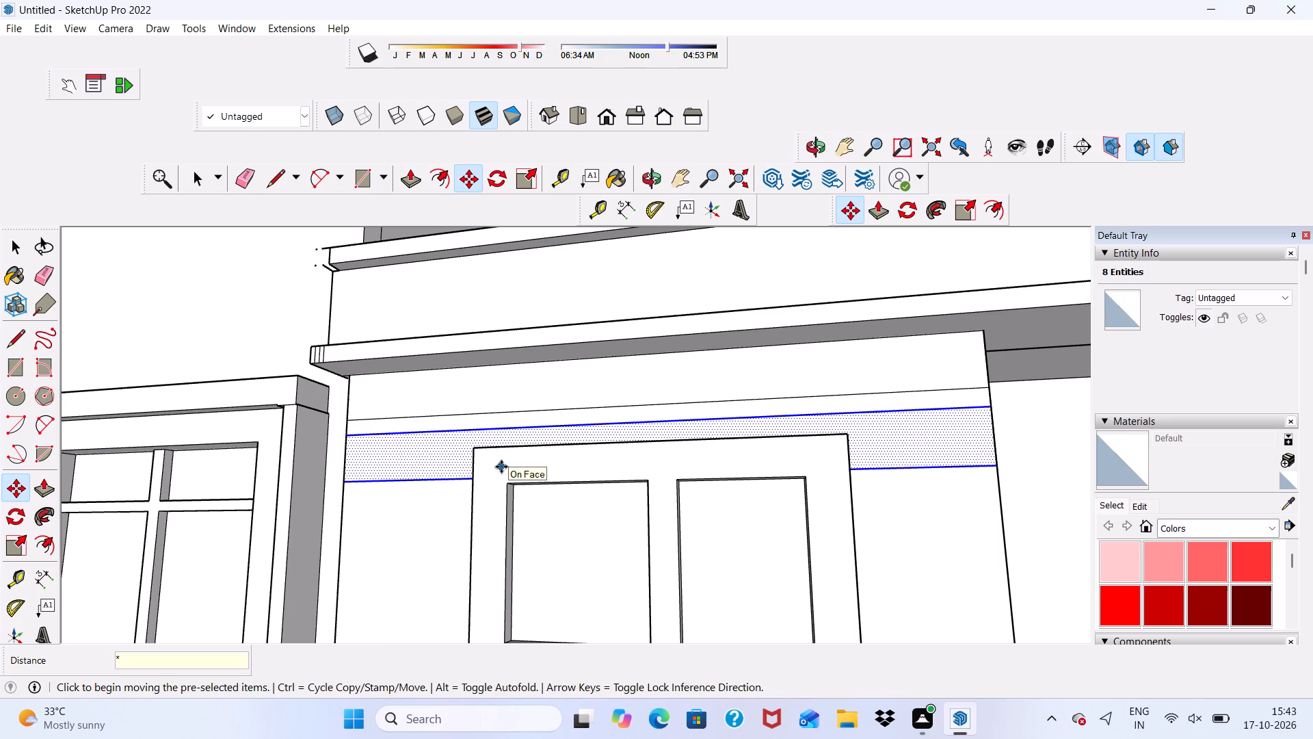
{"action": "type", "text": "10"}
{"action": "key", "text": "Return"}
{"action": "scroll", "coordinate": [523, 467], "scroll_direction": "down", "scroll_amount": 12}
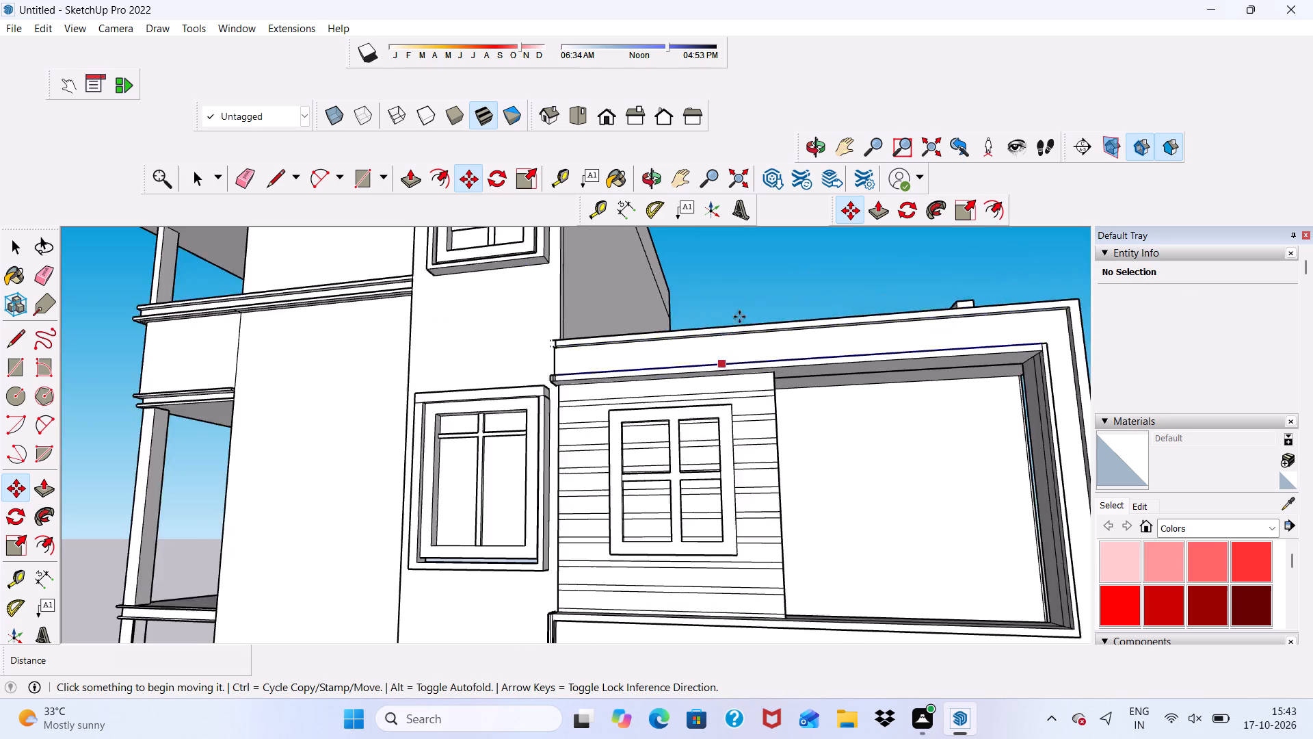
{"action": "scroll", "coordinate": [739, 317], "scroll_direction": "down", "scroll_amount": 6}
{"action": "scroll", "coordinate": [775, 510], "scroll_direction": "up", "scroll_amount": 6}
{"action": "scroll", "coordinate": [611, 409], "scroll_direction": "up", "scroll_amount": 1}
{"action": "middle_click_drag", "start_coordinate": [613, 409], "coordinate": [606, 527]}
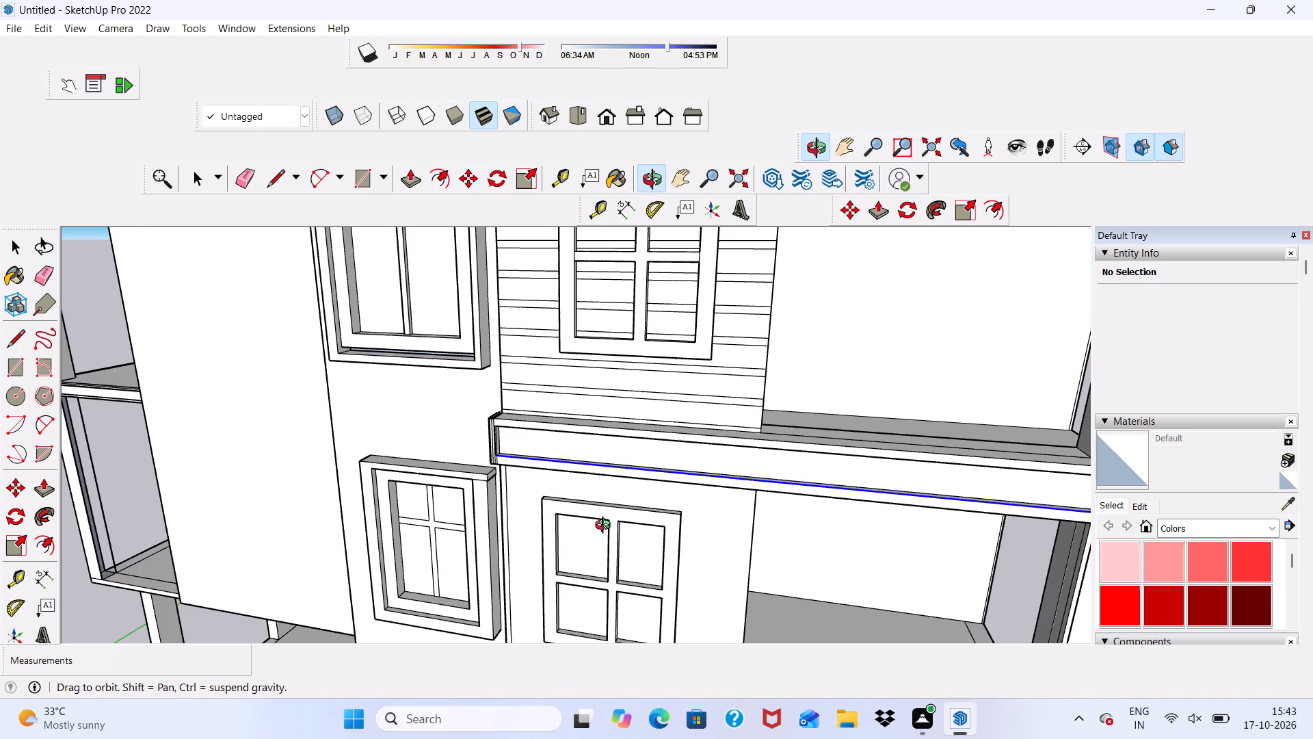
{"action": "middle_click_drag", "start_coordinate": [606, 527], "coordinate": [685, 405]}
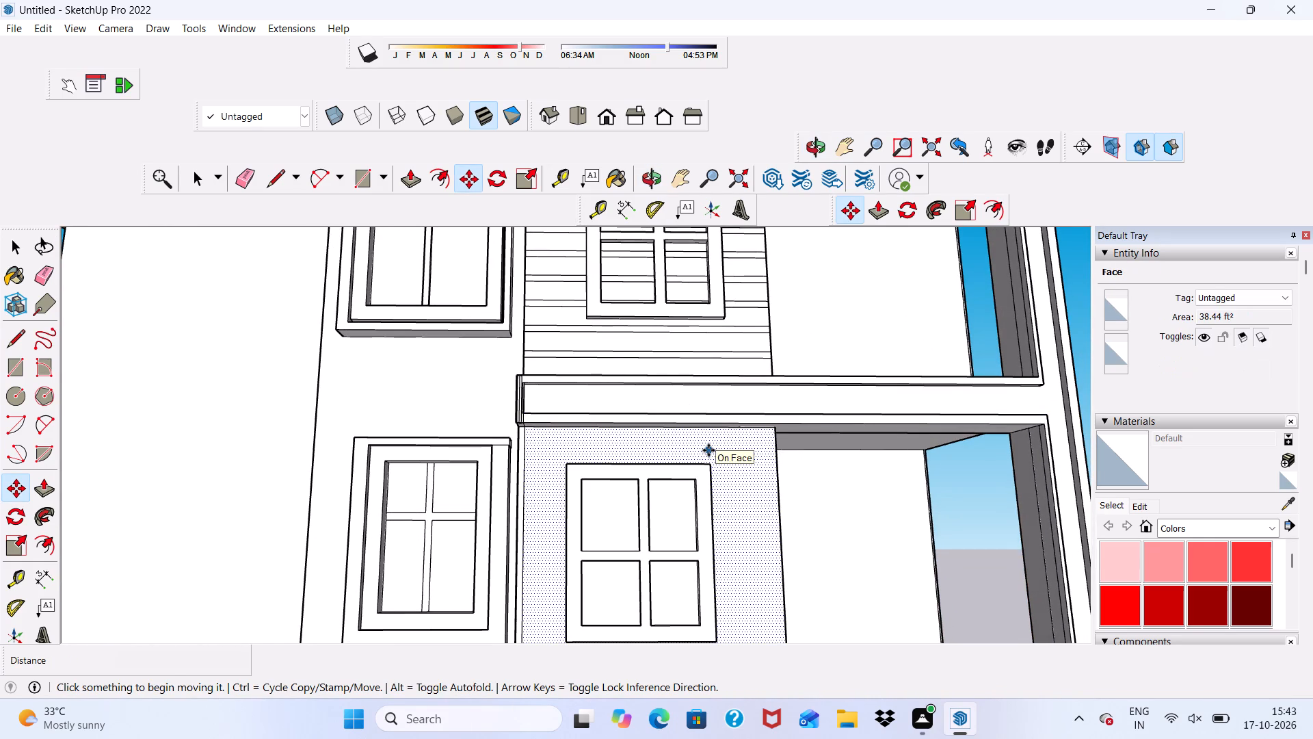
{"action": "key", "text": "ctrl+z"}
Copy the strip 1' downward and array it 20 times to form siding lines down both floors of the wing's window wall.
{"action": "scroll", "coordinate": [641, 371], "scroll_direction": "down", "scroll_amount": 10}
{"action": "scroll", "coordinate": [659, 237], "scroll_direction": "up", "scroll_amount": 4}
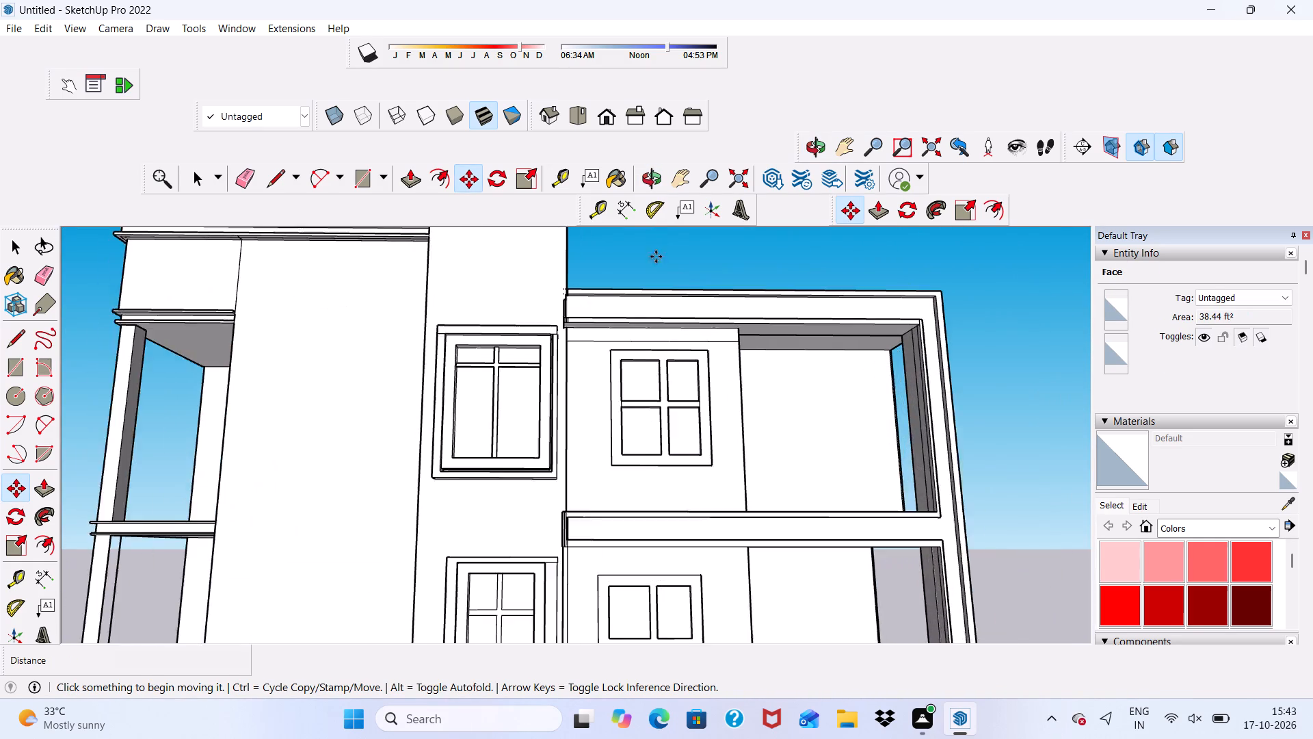
{"action": "scroll", "coordinate": [656, 257], "scroll_direction": "up", "scroll_amount": 2}
{"action": "key", "text": "space"}
{"action": "double_click", "coordinate": [585, 331]}
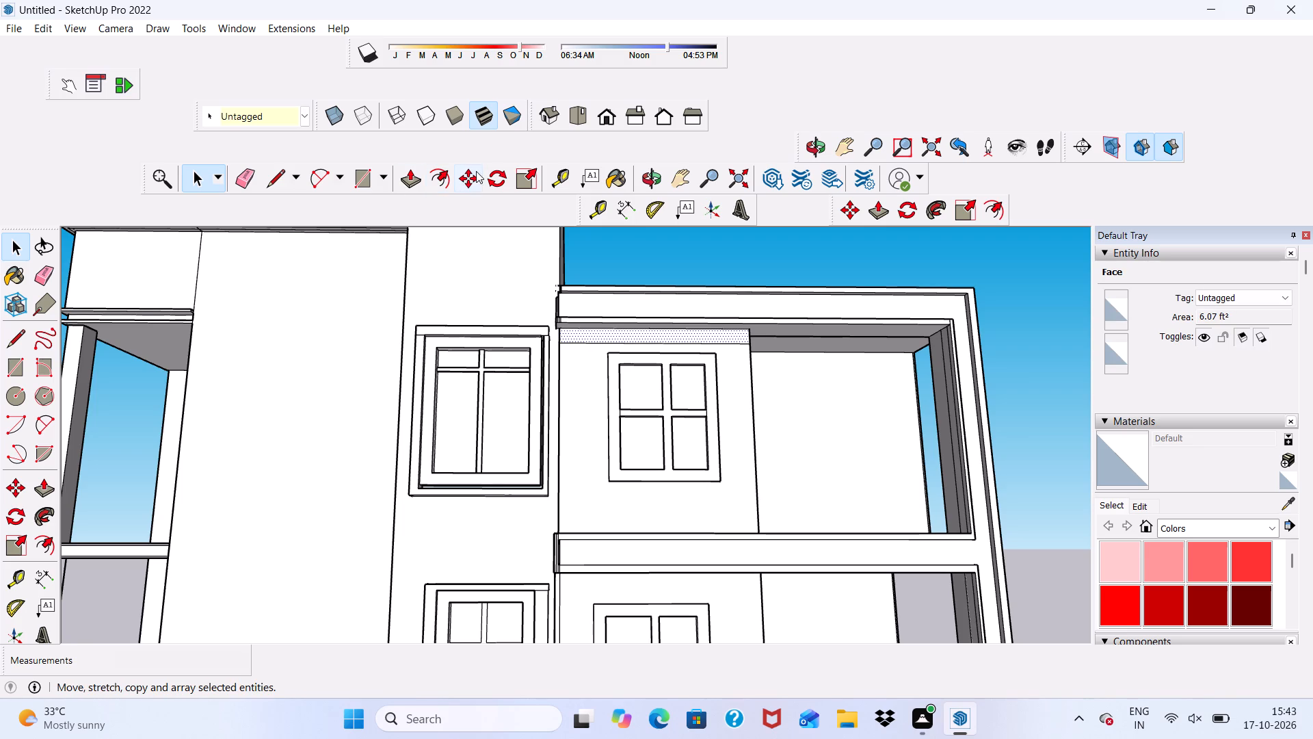
{"action": "left_click_drag", "start_coordinate": [464, 176], "coordinate": [473, 186]}
{"action": "left_click", "coordinate": [593, 339]}
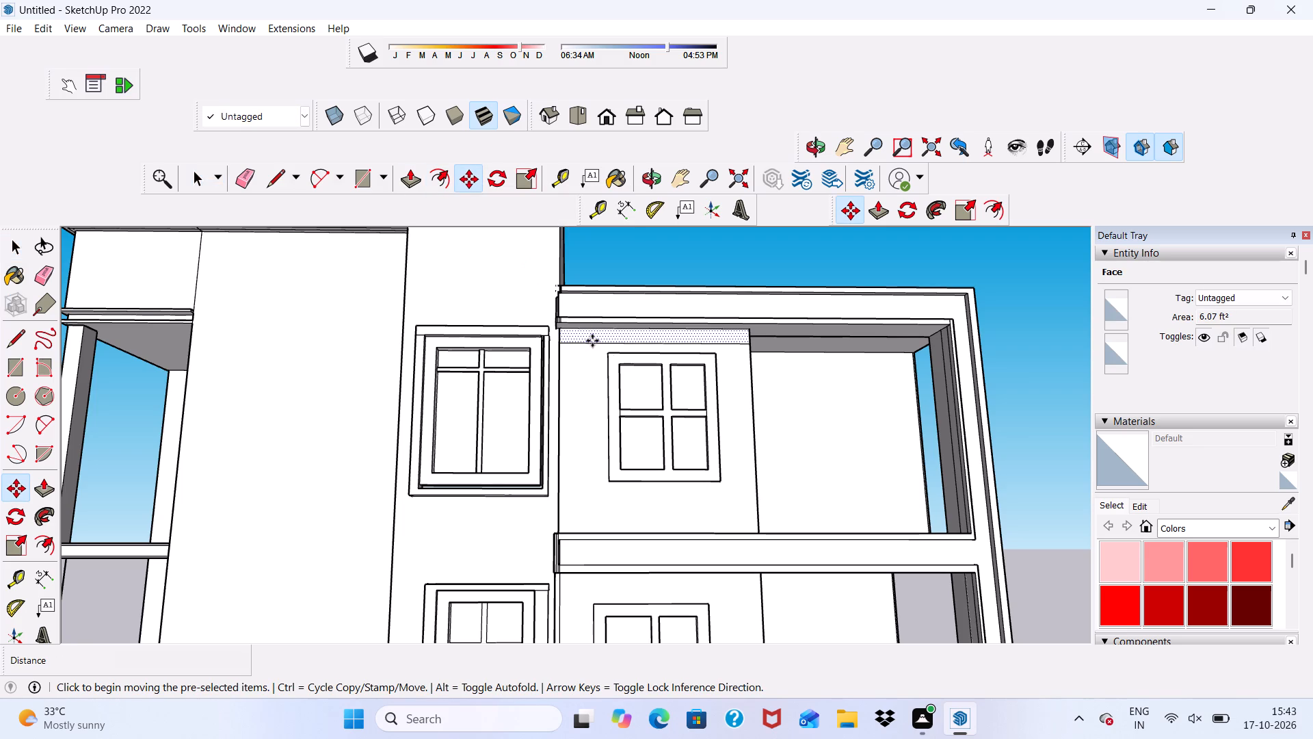
{"action": "scroll", "coordinate": [584, 363], "scroll_direction": "up", "scroll_amount": 4}
{"action": "left_click", "coordinate": [594, 367]}
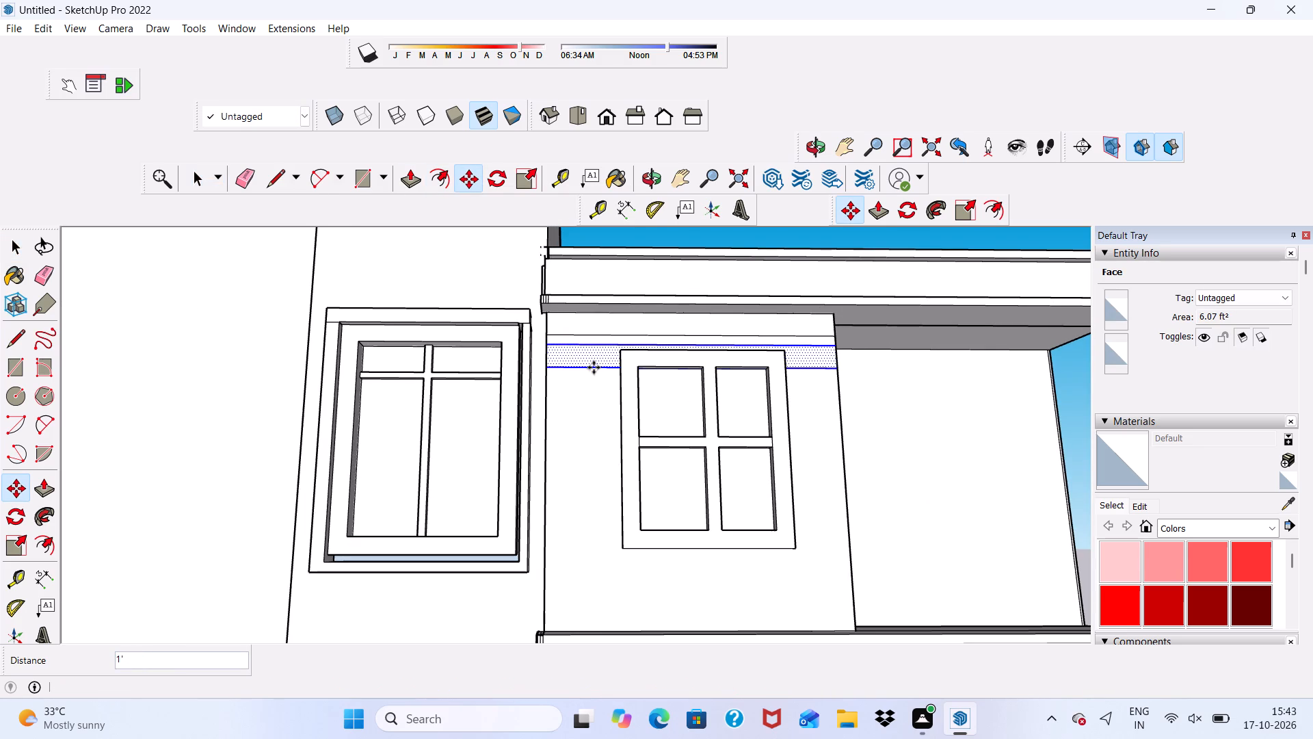
{"action": "key", "text": "shift+asterisk"}
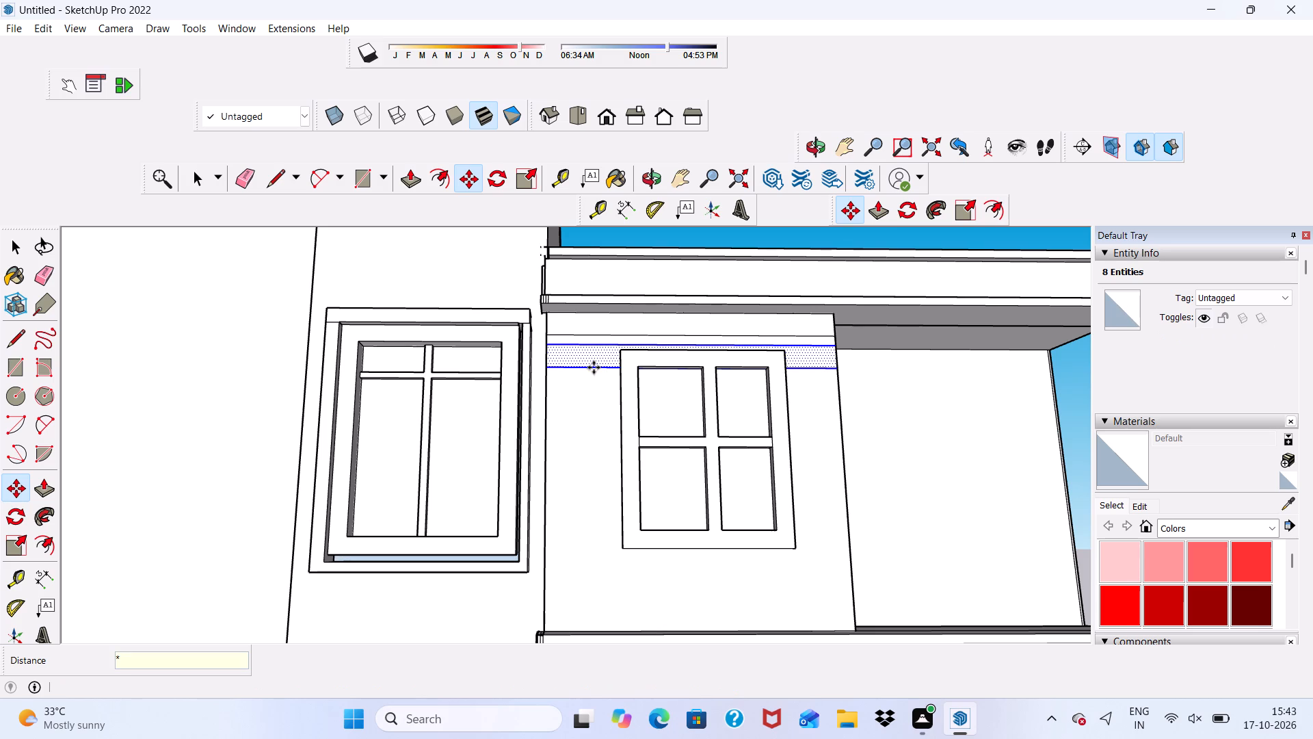
{"action": "type", "text": "20"}
{"action": "key", "text": "Return"}
Erase the edges of the surplus siding strip hanging below the wing's underside.
{"action": "scroll", "coordinate": [595, 378], "scroll_direction": "down", "scroll_amount": 10}
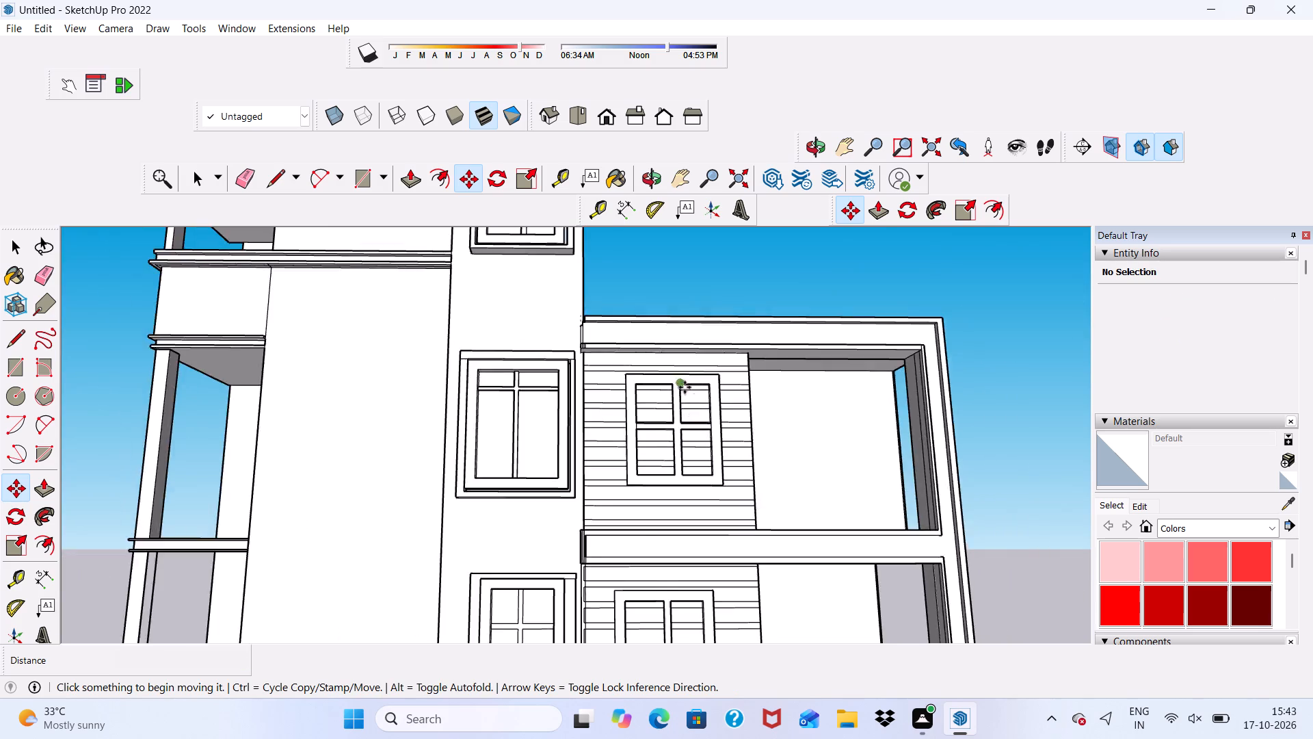
{"action": "scroll", "coordinate": [685, 387], "scroll_direction": "down", "scroll_amount": 10}
{"action": "scroll", "coordinate": [765, 495], "scroll_direction": "up", "scroll_amount": 6}
{"action": "middle_click_drag", "start_coordinate": [702, 480], "coordinate": [661, 420]}
{"action": "scroll", "coordinate": [661, 420], "scroll_direction": "up", "scroll_amount": 4}
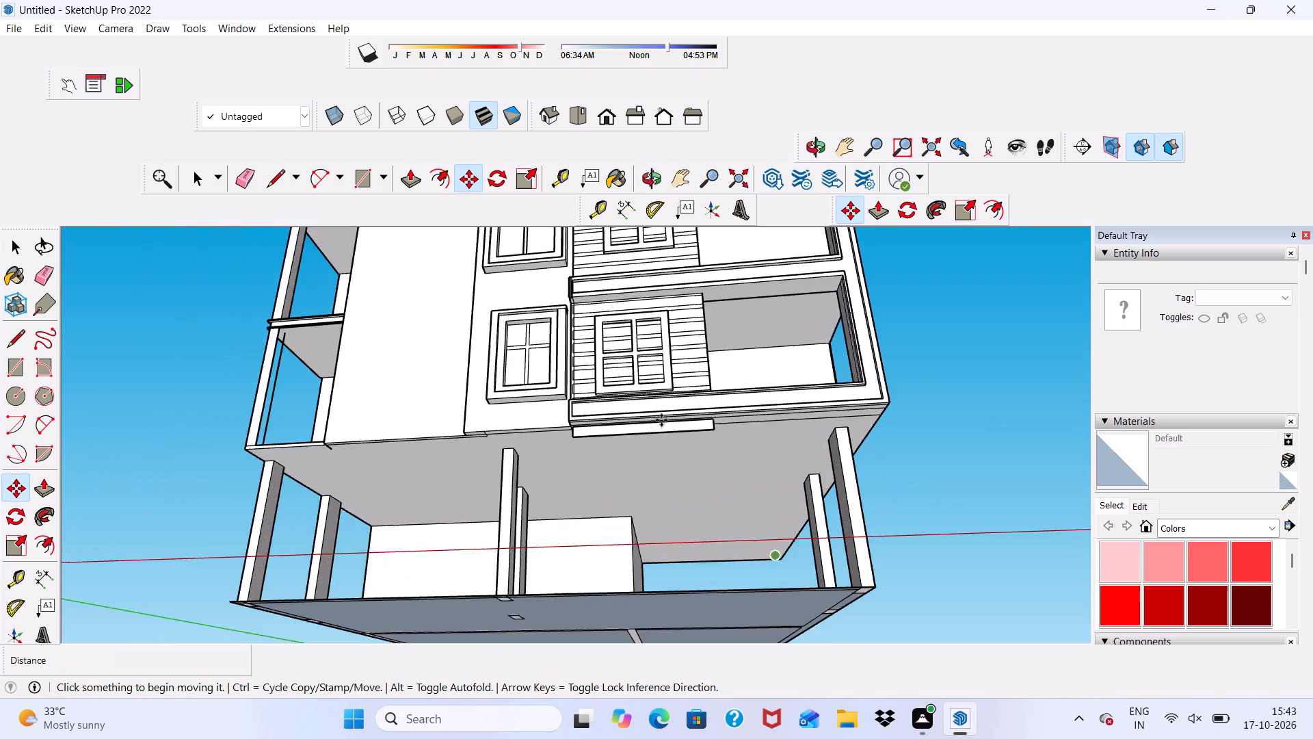
{"action": "key", "text": "space"}
{"action": "scroll", "coordinate": [661, 428], "scroll_direction": "up", "scroll_amount": 5}
{"action": "left_click_drag", "start_coordinate": [238, 183], "coordinate": [283, 195]}
{"action": "left_click_drag", "start_coordinate": [284, 195], "coordinate": [211, 282]}
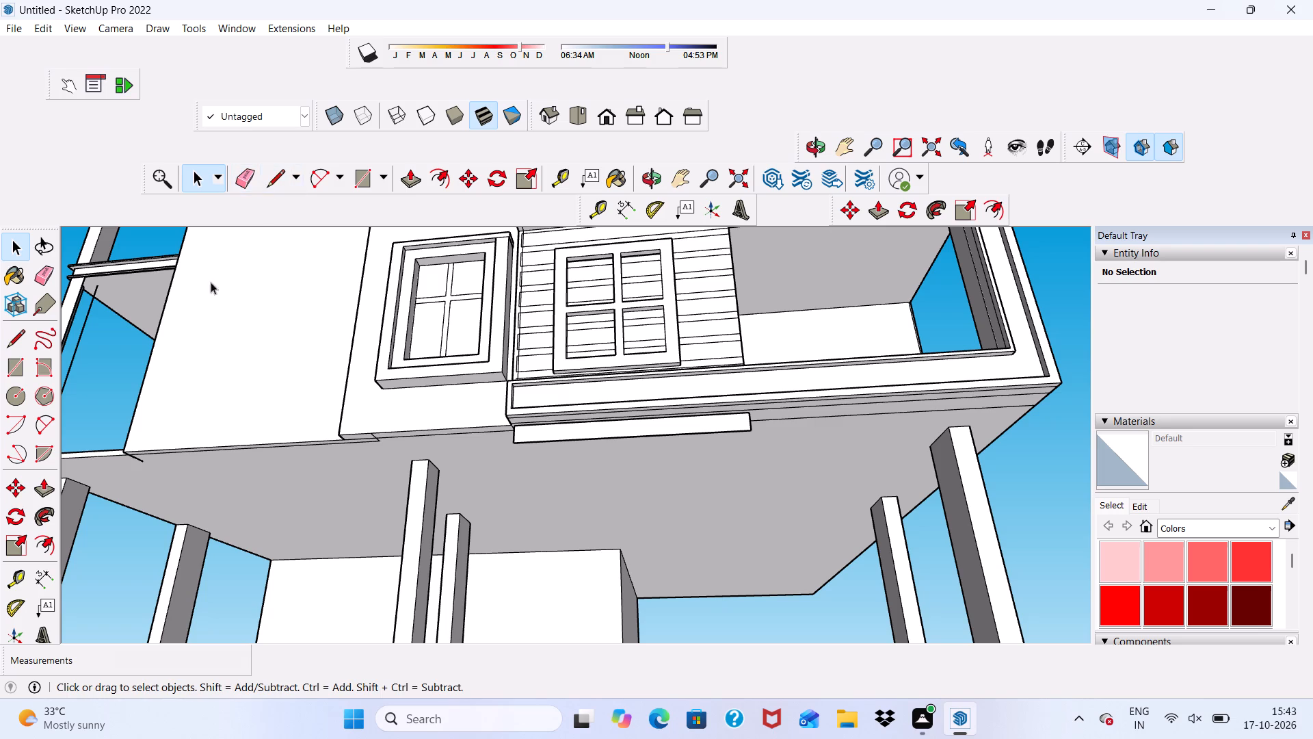
{"action": "left_click_drag", "start_coordinate": [211, 282], "coordinate": [226, 239]}
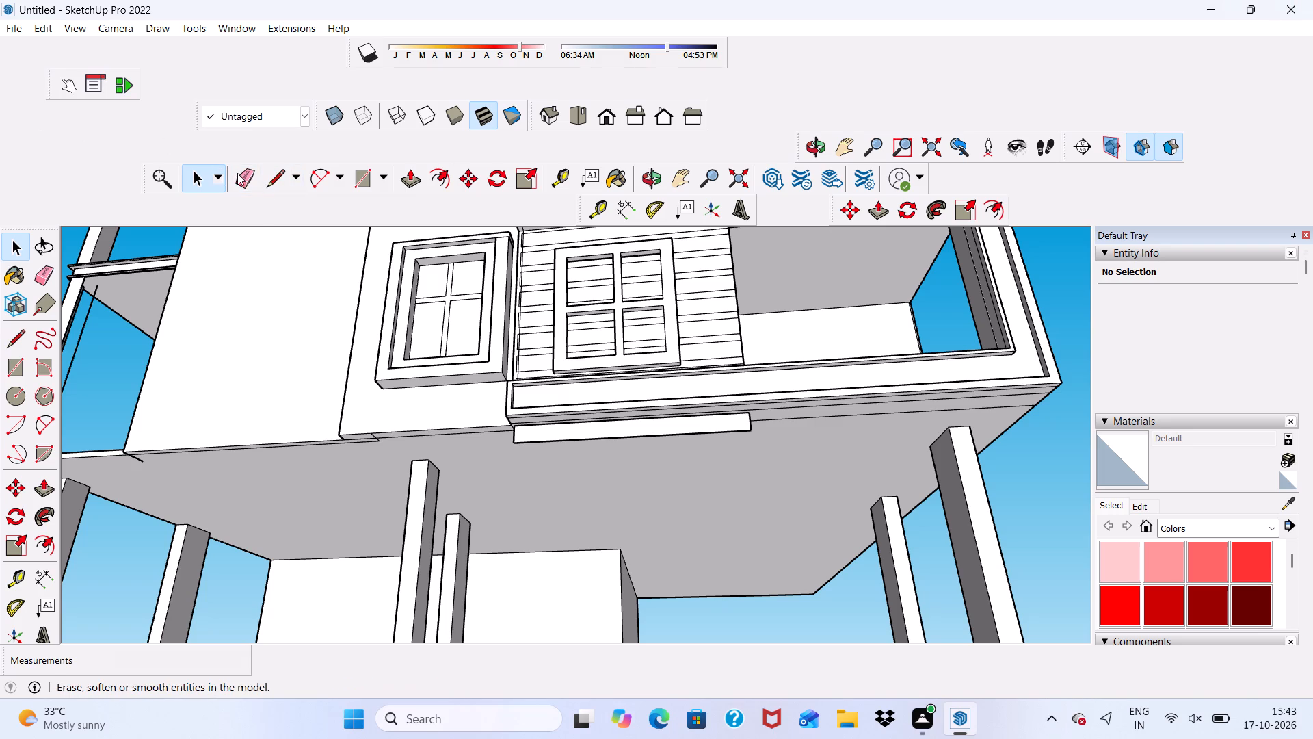
{"action": "left_click", "coordinate": [250, 178]}
{"action": "scroll", "coordinate": [784, 443], "scroll_direction": "up", "scroll_amount": 6}
{"action": "scroll", "coordinate": [695, 387], "scroll_direction": "up", "scroll_amount": 4}
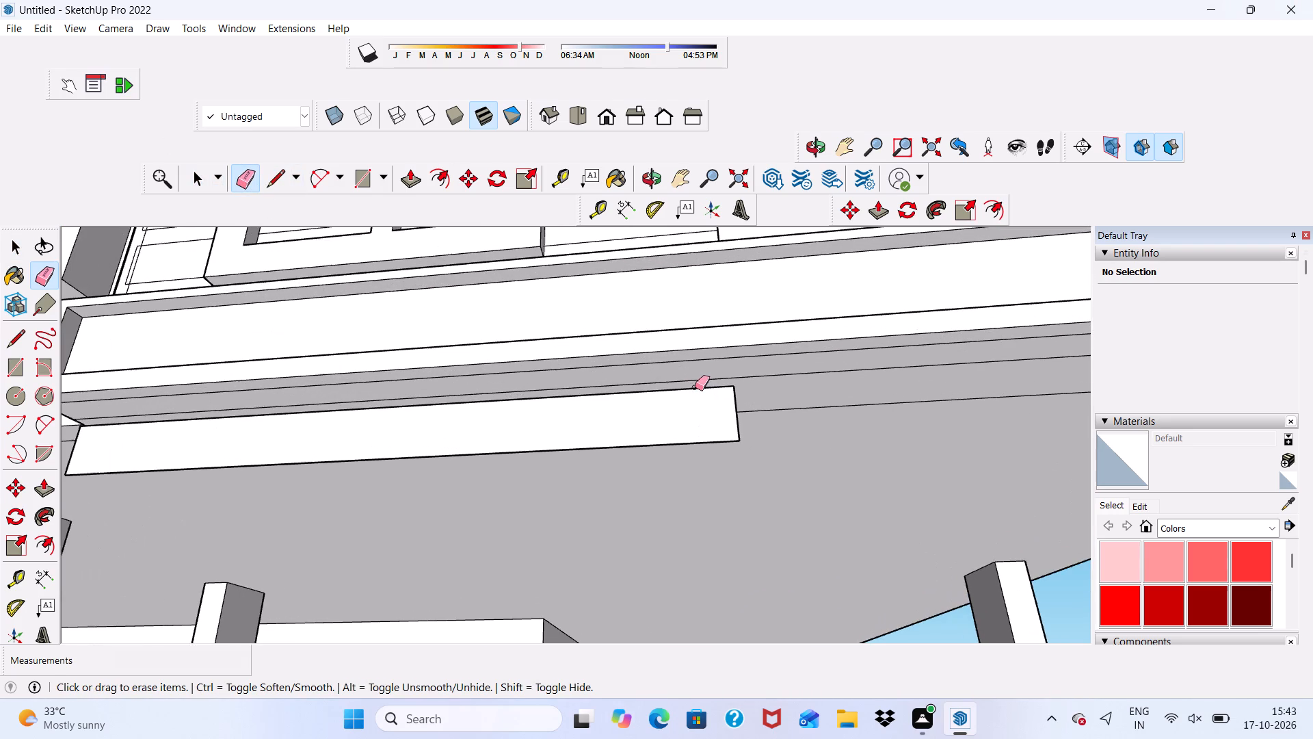
{"action": "left_click", "coordinate": [695, 389]}
{"action": "double_click", "coordinate": [674, 450]}
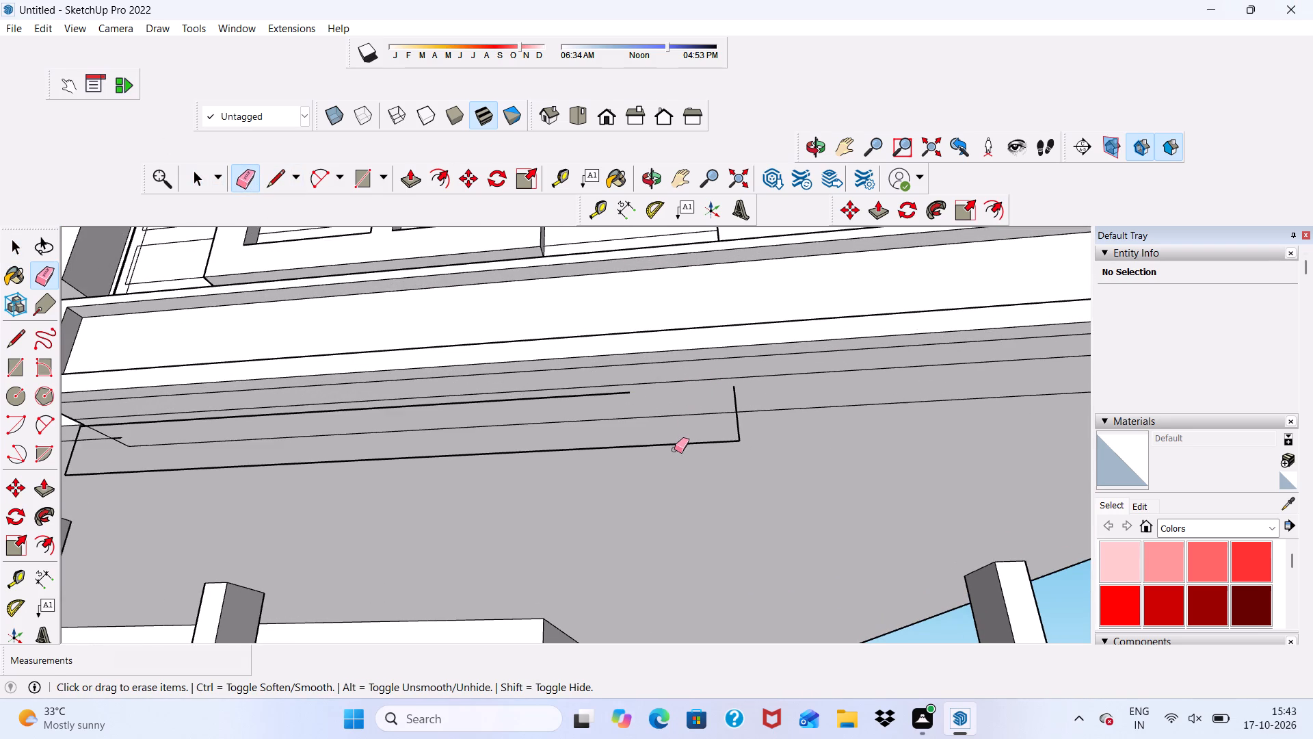
{"action": "left_click", "coordinate": [678, 445]}
{"action": "left_click", "coordinate": [733, 398]}
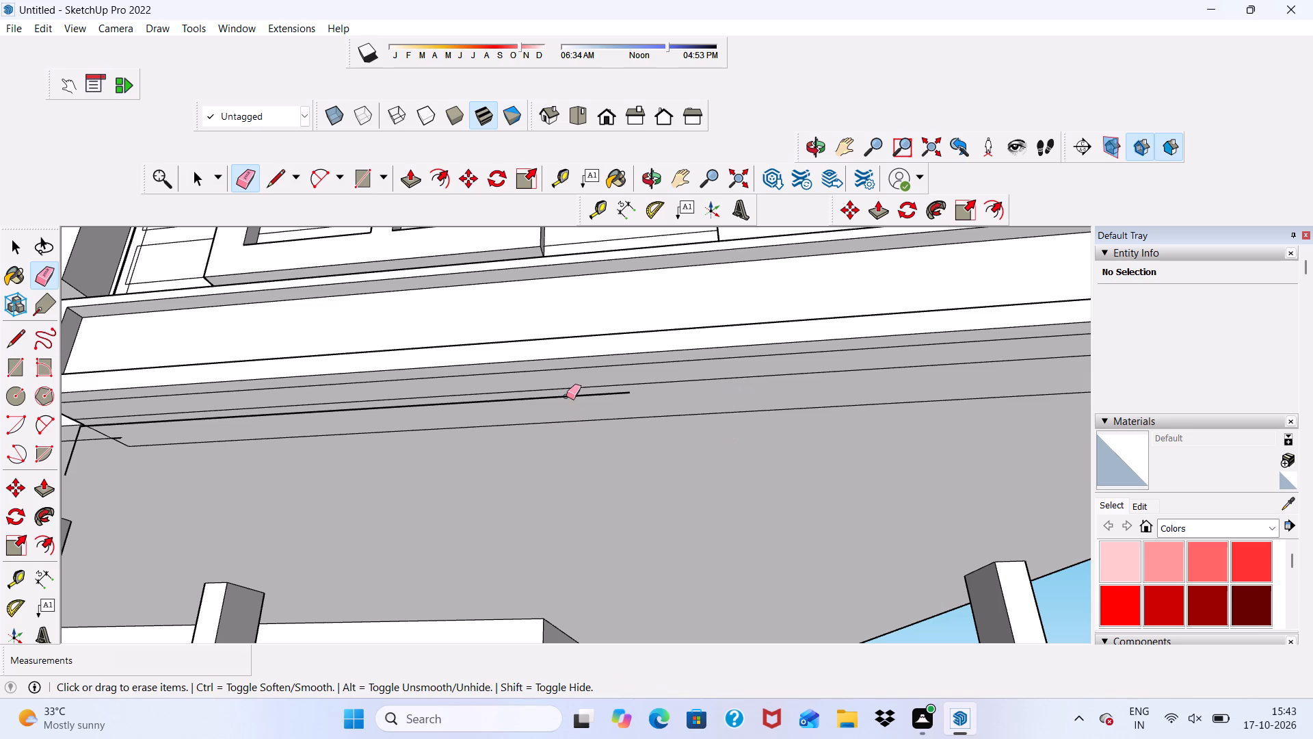
{"action": "left_click", "coordinate": [561, 396]}
{"action": "scroll", "coordinate": [501, 476], "scroll_direction": "down", "scroll_amount": 6}
{"action": "scroll", "coordinate": [378, 467], "scroll_direction": "up", "scroll_amount": 7}
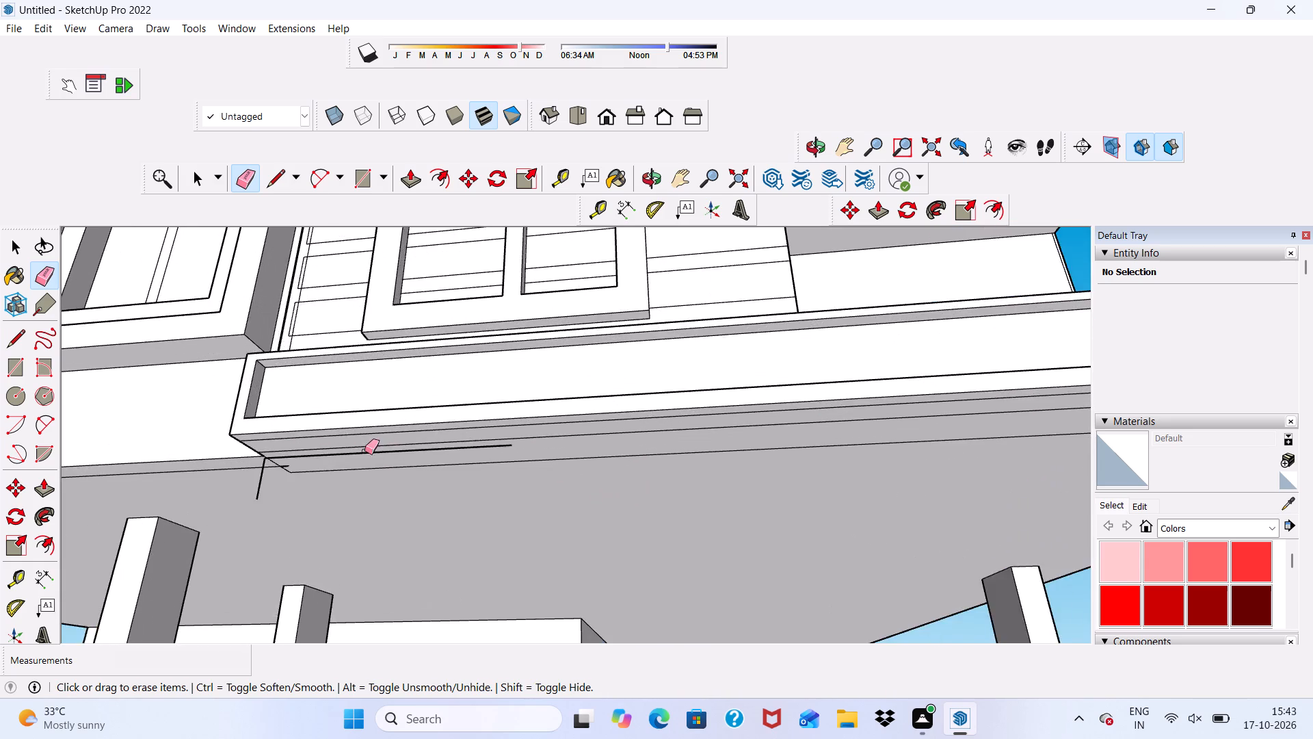
{"action": "scroll", "coordinate": [364, 451], "scroll_direction": "up", "scroll_amount": 4}
{"action": "left_click", "coordinate": [347, 449]}
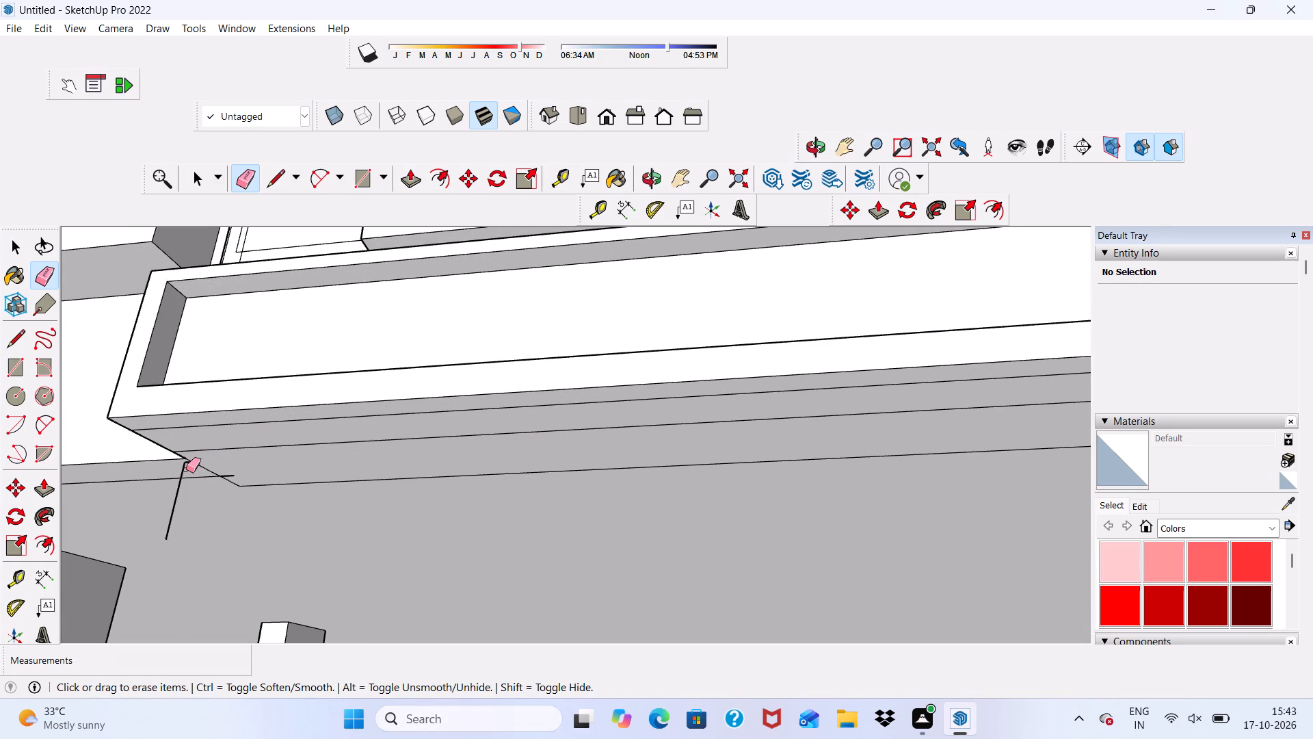
{"action": "left_click_drag", "start_coordinate": [186, 469], "coordinate": [181, 496]}
{"action": "left_click", "coordinate": [181, 496]}
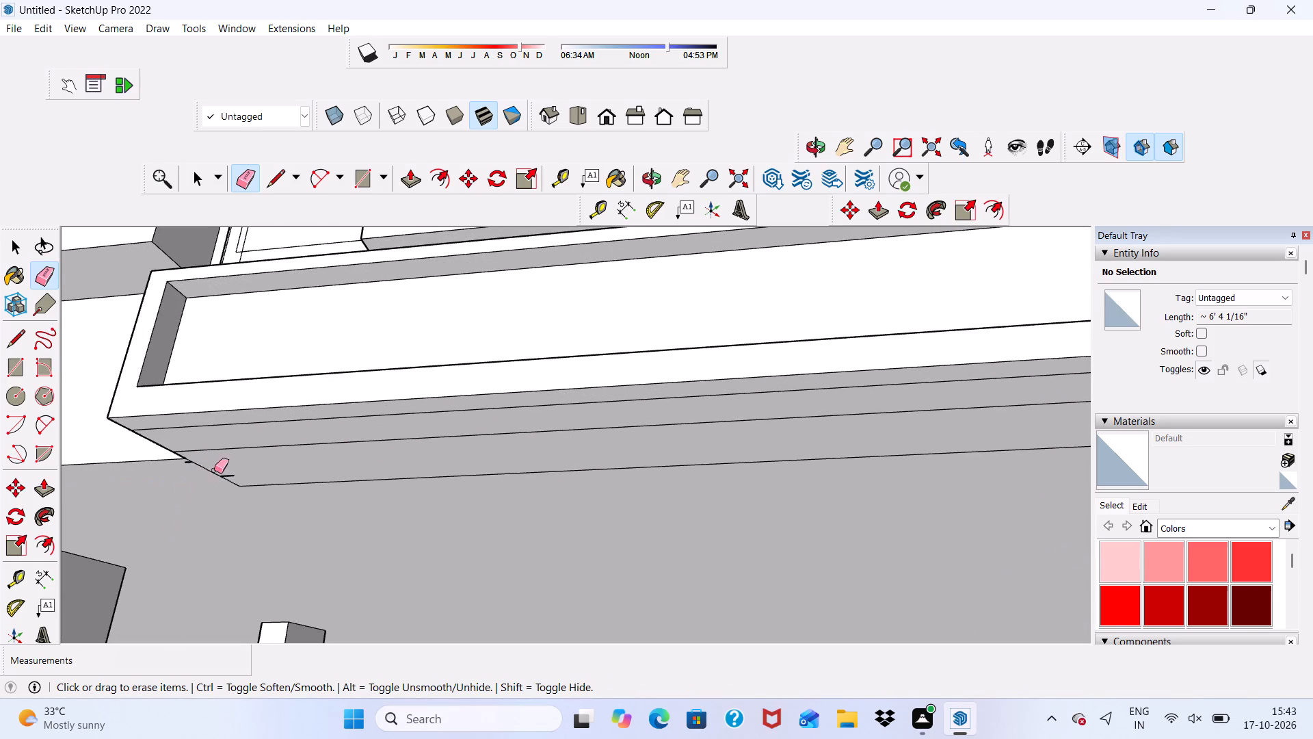
Erase the leftover short edges and the parallel lines along the front of the wing's underside.
{"action": "left_click_drag", "start_coordinate": [215, 470], "coordinate": [224, 484]}
{"action": "scroll", "coordinate": [195, 458], "scroll_direction": "up", "scroll_amount": 5}
{"action": "left_click_drag", "start_coordinate": [196, 458], "coordinate": [182, 474]}
{"action": "left_click_drag", "start_coordinate": [262, 394], "coordinate": [312, 510]}
{"action": "left_click", "coordinate": [312, 510]}
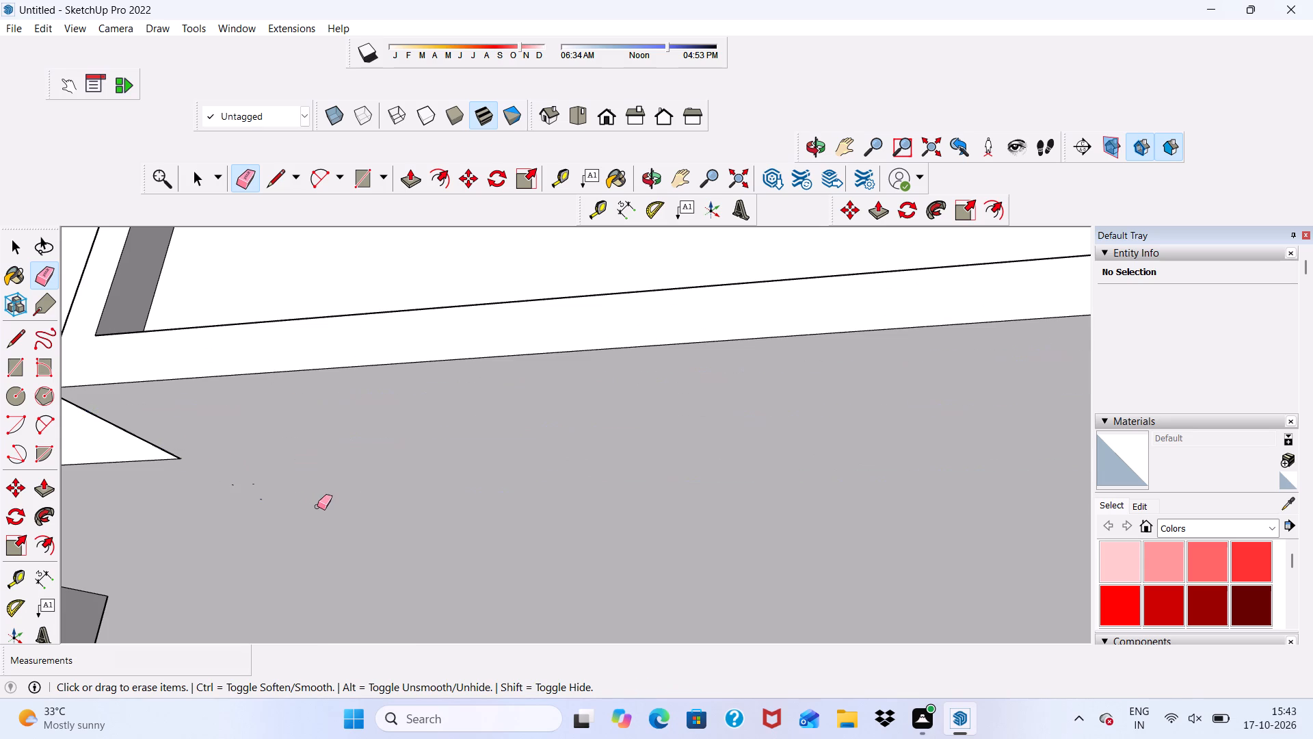
{"action": "scroll", "coordinate": [239, 467], "scroll_direction": "down", "scroll_amount": 7}
{"action": "scroll", "coordinate": [369, 488], "scroll_direction": "down", "scroll_amount": 16}
{"action": "middle_click_drag", "start_coordinate": [661, 478], "coordinate": [839, 539]}
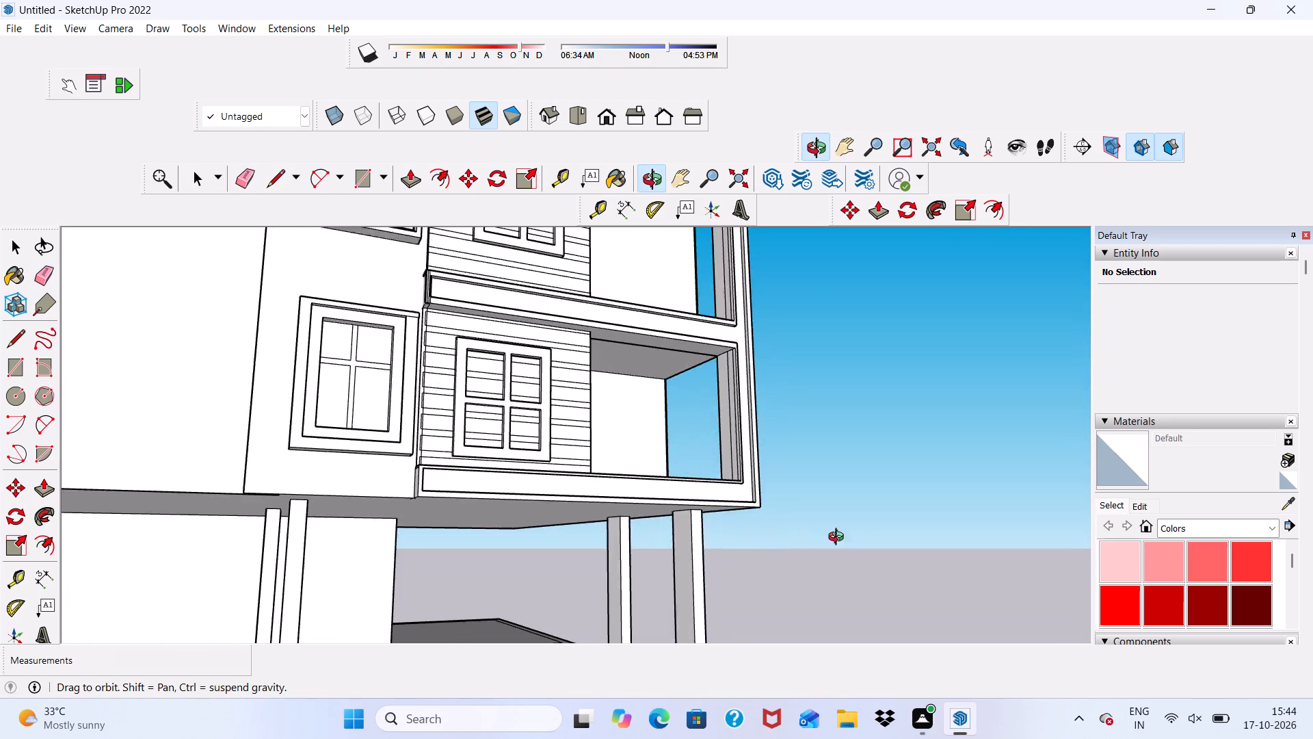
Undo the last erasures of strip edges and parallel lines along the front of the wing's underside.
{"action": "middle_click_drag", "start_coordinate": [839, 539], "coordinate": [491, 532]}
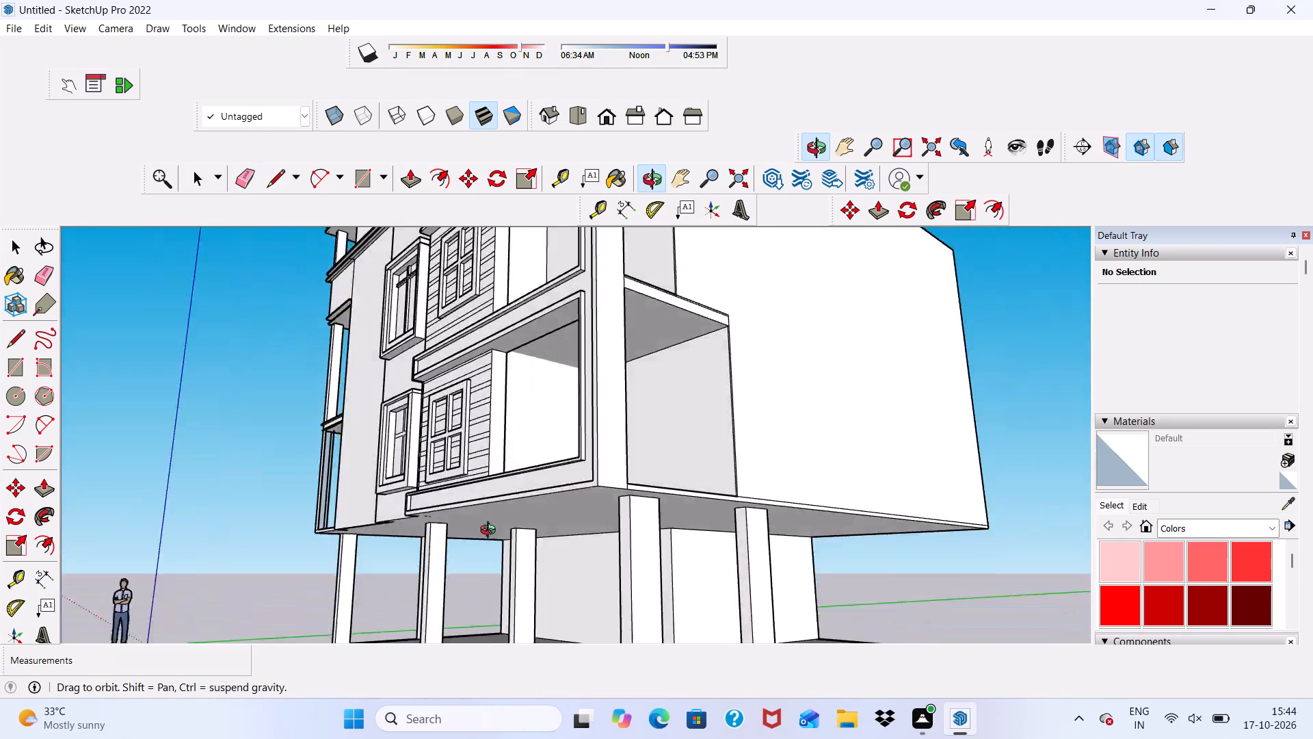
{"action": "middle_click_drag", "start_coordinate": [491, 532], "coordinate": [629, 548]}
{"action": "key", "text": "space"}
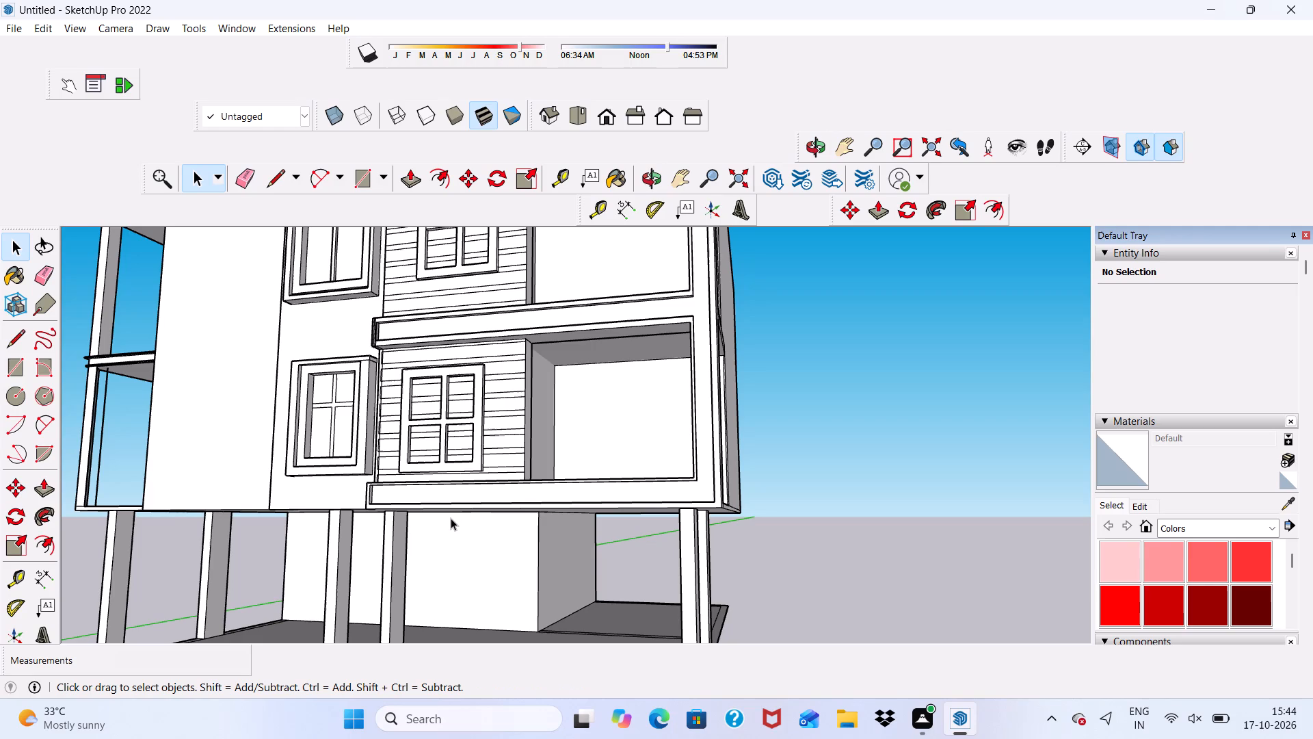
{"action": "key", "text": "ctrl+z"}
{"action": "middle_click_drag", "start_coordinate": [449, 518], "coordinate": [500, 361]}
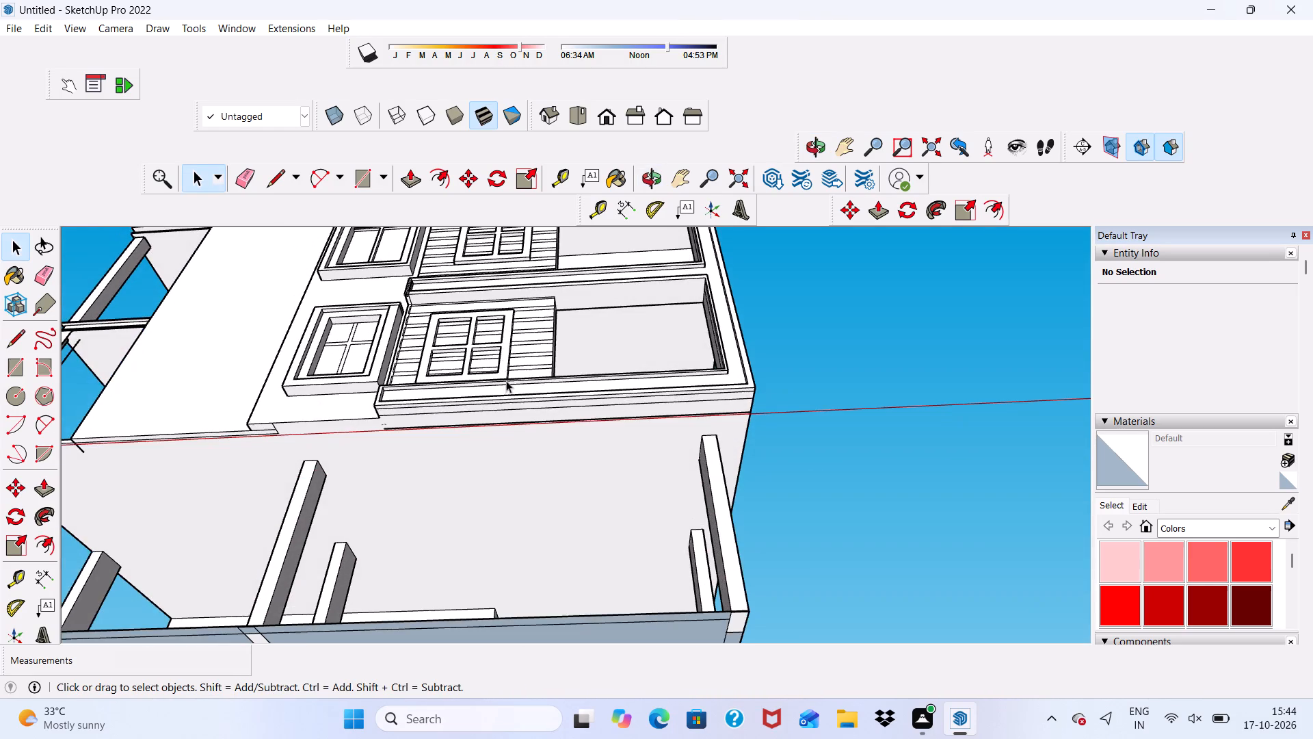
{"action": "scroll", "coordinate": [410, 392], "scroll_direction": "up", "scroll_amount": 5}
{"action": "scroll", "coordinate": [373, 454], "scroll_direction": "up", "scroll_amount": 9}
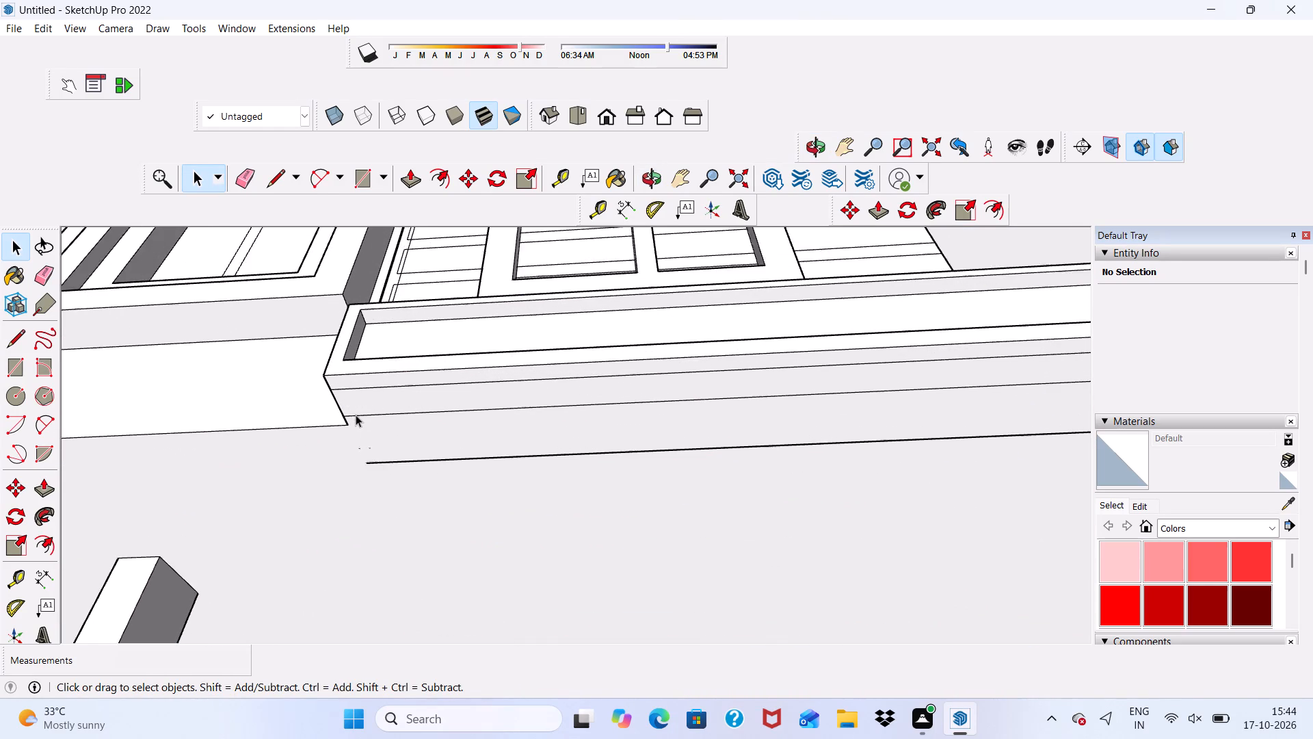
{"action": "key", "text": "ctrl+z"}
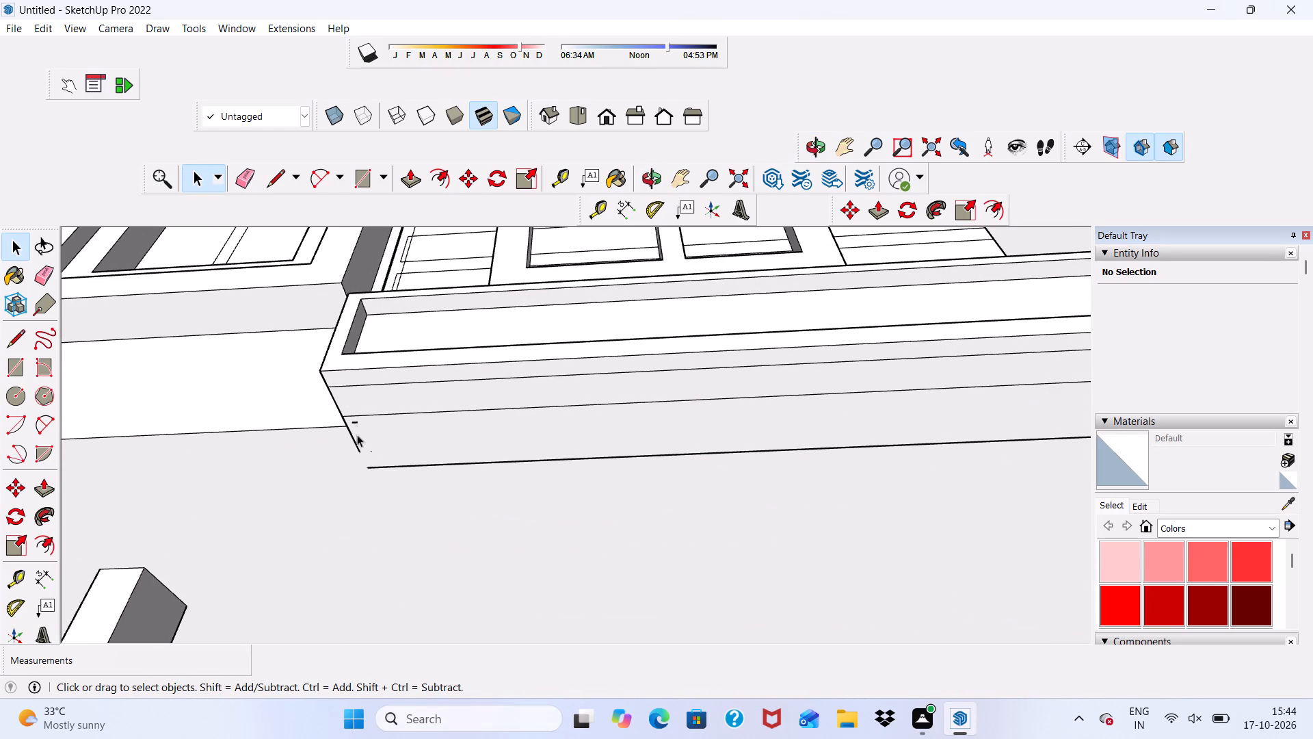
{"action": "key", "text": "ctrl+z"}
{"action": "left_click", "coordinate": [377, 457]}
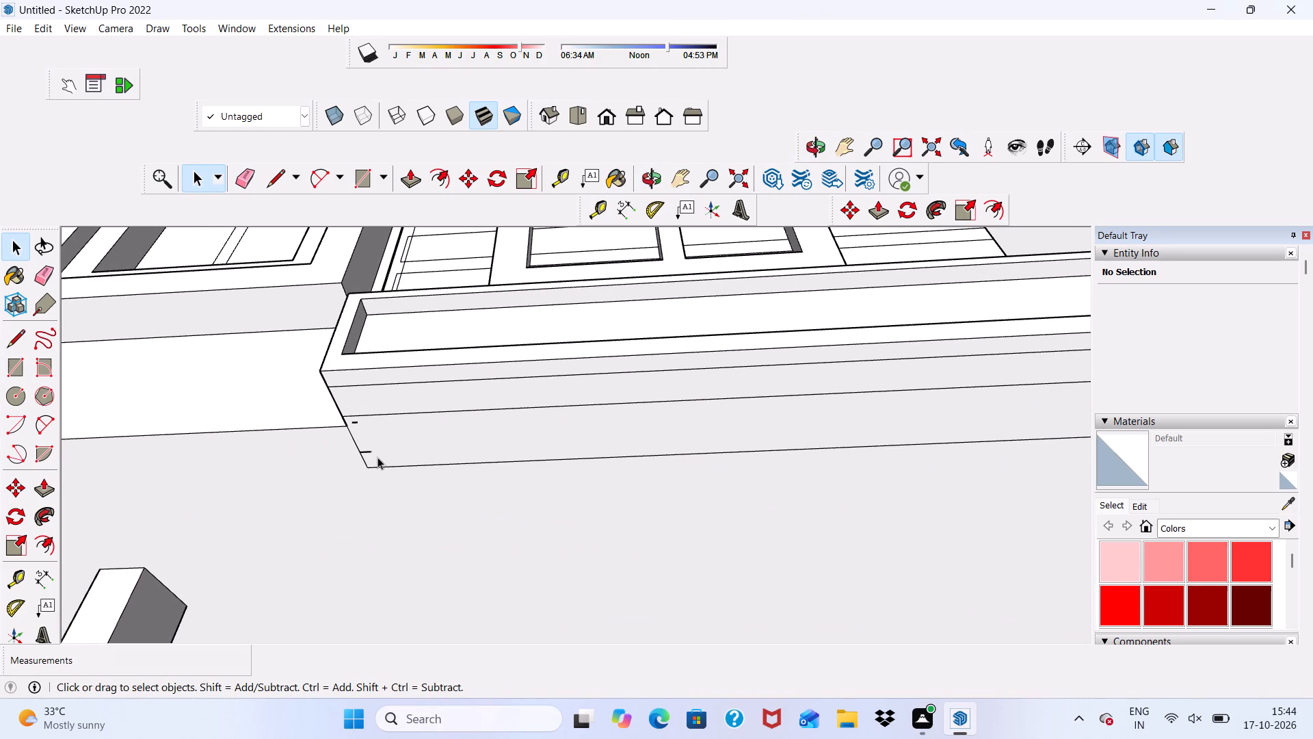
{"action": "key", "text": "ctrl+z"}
Erase the surplus strip's long lines and short leftover edges on the underside below the wing's lowest balcony trim.
{"action": "scroll", "coordinate": [323, 437], "scroll_direction": "down", "scroll_amount": 4}
{"action": "middle_click_drag", "start_coordinate": [421, 495], "coordinate": [430, 582]}
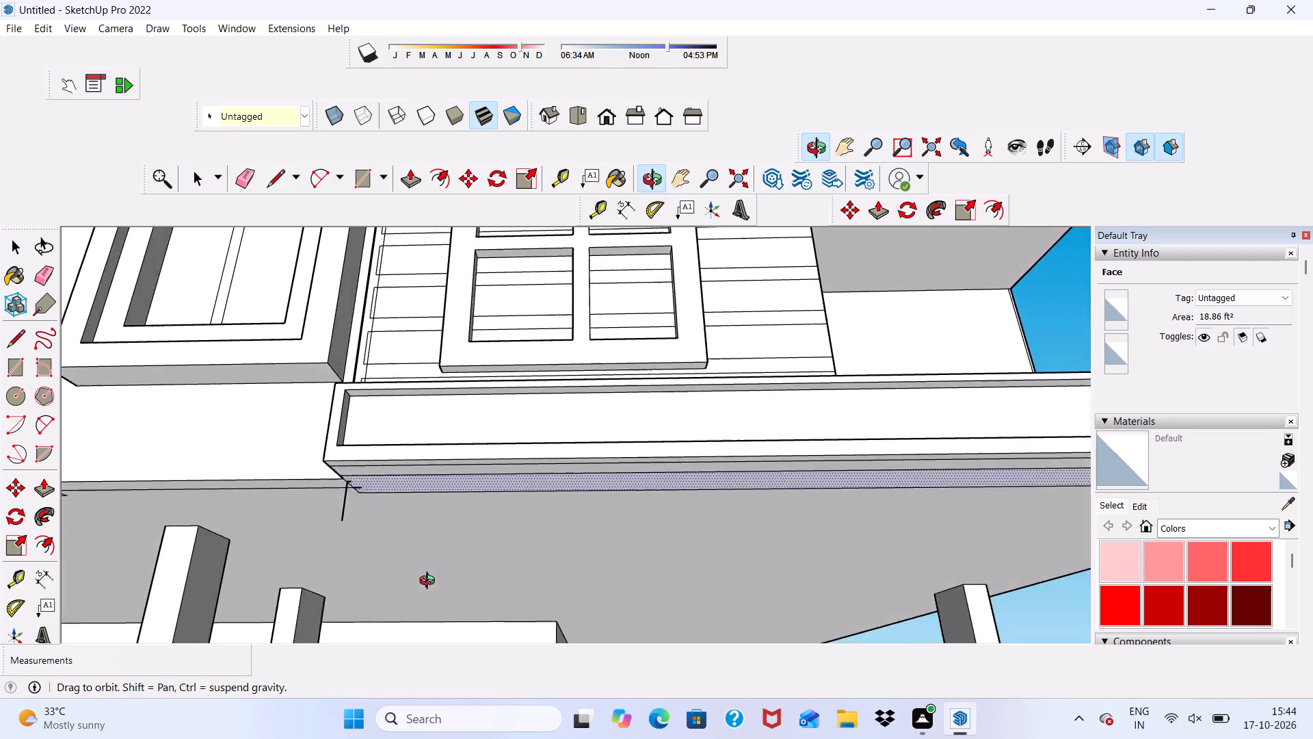
{"action": "middle_click_drag", "start_coordinate": [430, 582], "coordinate": [417, 522]}
{"action": "left_click", "coordinate": [242, 171]}
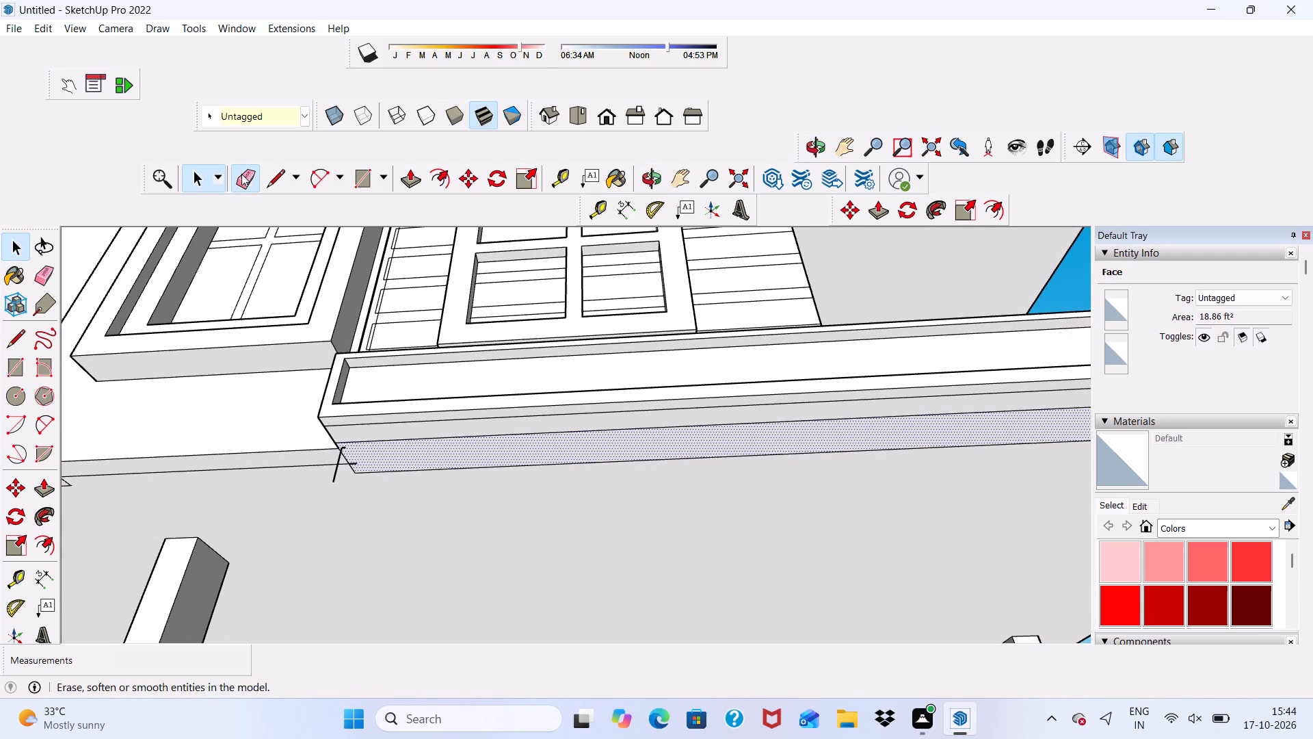
{"action": "scroll", "coordinate": [343, 388], "scroll_direction": "up", "scroll_amount": 2}
{"action": "left_click_drag", "start_coordinate": [345, 424], "coordinate": [350, 444]}
{"action": "left_click", "coordinate": [350, 444]}
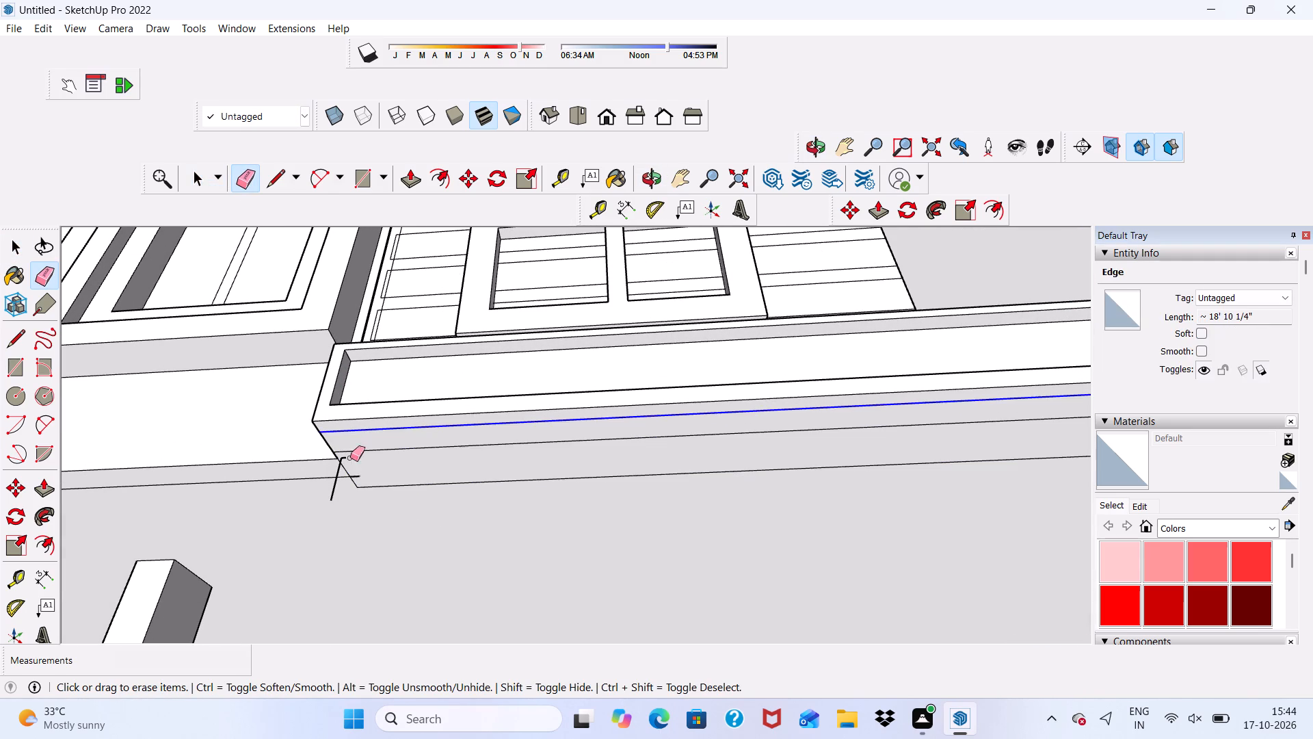
{"action": "left_click_drag", "start_coordinate": [340, 463], "coordinate": [341, 473]}
{"action": "left_click", "coordinate": [341, 476]}
{"action": "left_click", "coordinate": [333, 478]}
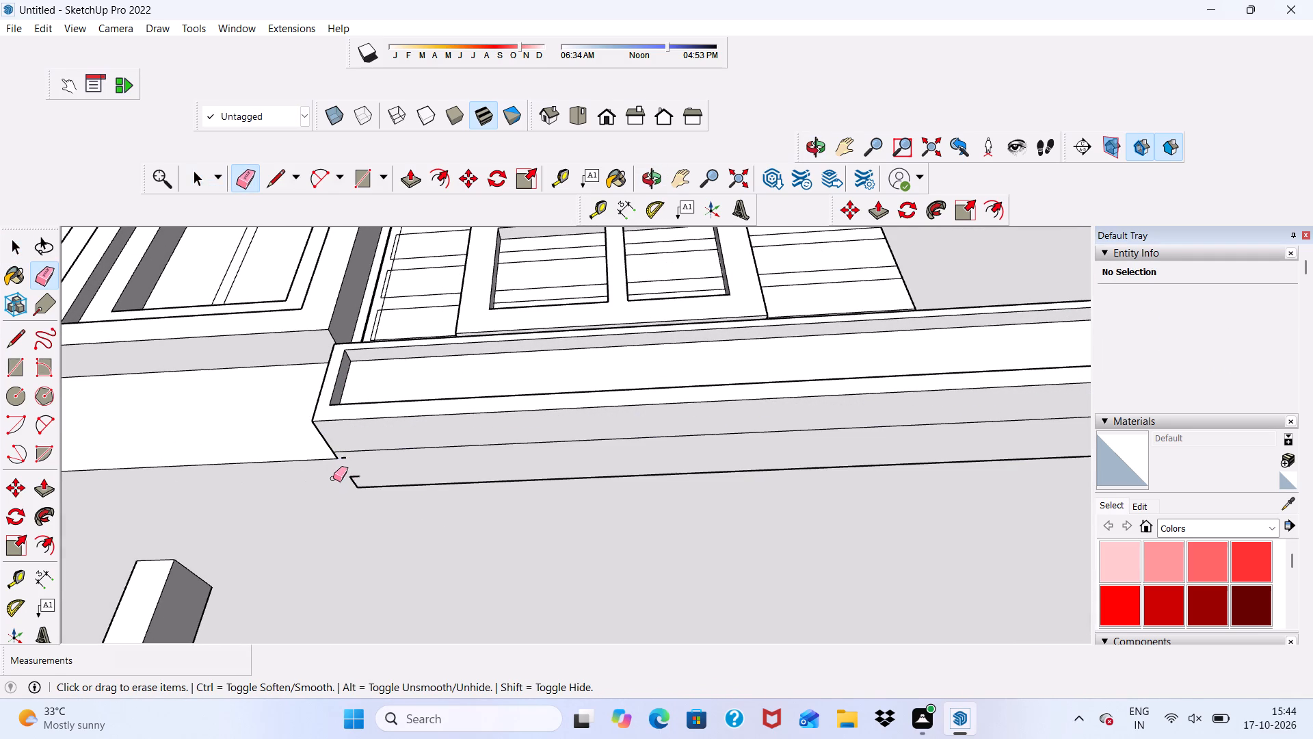
{"action": "left_click", "coordinate": [356, 476]}
{"action": "left_click_drag", "start_coordinate": [344, 456], "coordinate": [346, 462]}
{"action": "left_click_drag", "start_coordinate": [346, 462], "coordinate": [362, 485]}
{"action": "left_click_drag", "start_coordinate": [383, 487], "coordinate": [417, 487]}
{"action": "scroll", "coordinate": [292, 455], "scroll_direction": "down", "scroll_amount": 5}
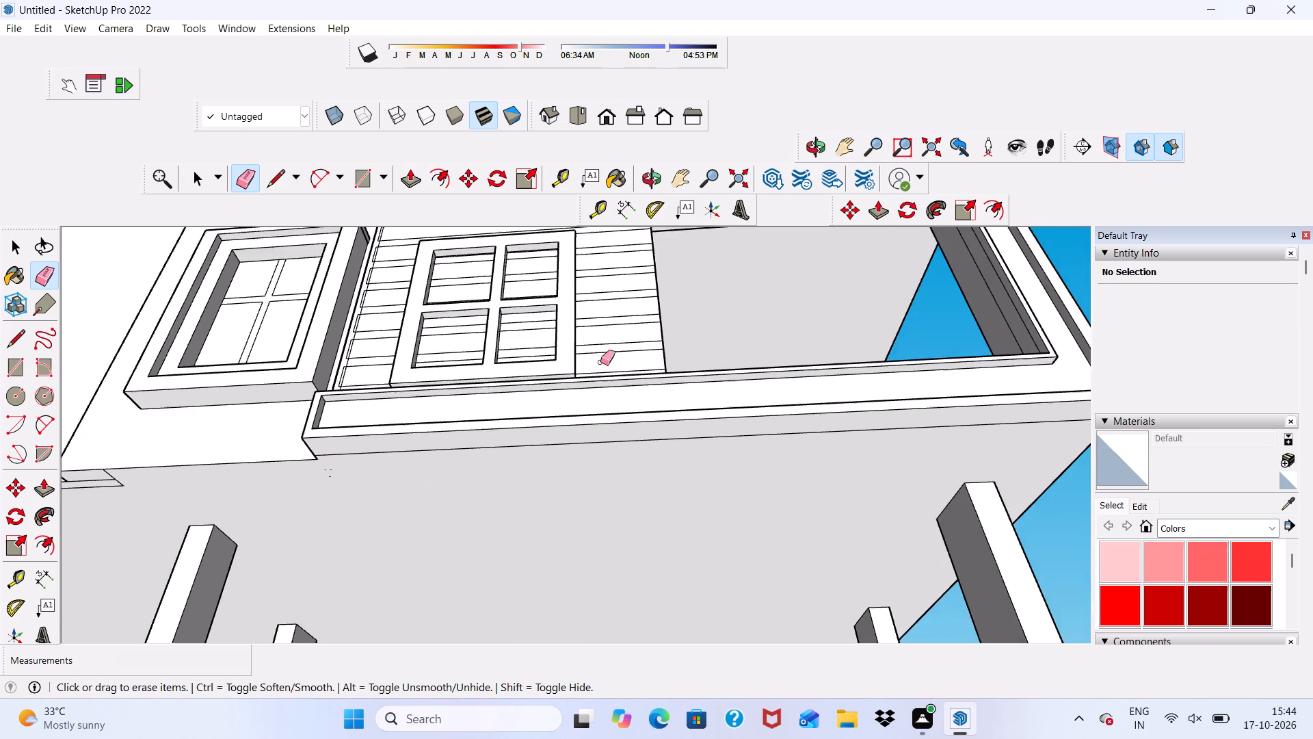
{"action": "scroll", "coordinate": [600, 362], "scroll_direction": "down", "scroll_amount": 4}
{"action": "middle_click_drag", "start_coordinate": [633, 445], "coordinate": [584, 512]}
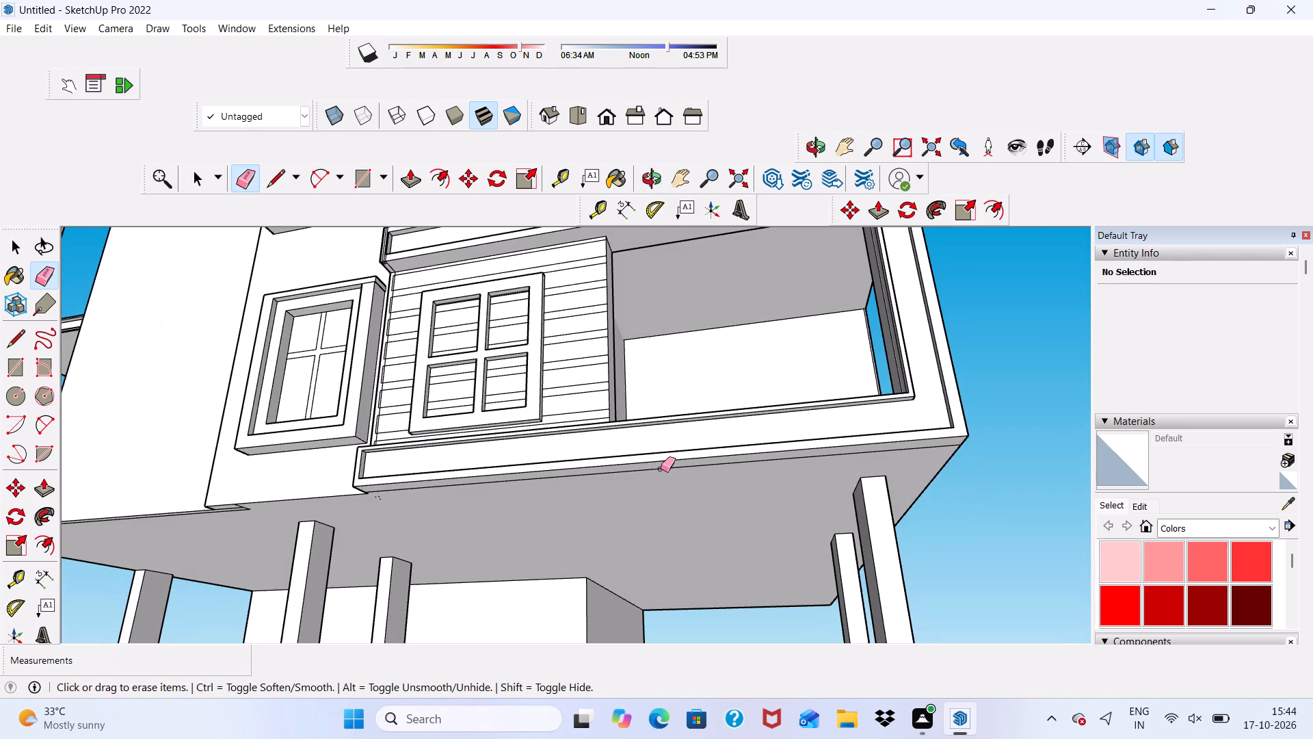
{"action": "key", "text": "space"}
Erase the leftover strip edges on the underside at the corner of the projecting window wall beside the wing.
{"action": "scroll", "coordinate": [744, 419], "scroll_direction": "down", "scroll_amount": 6}
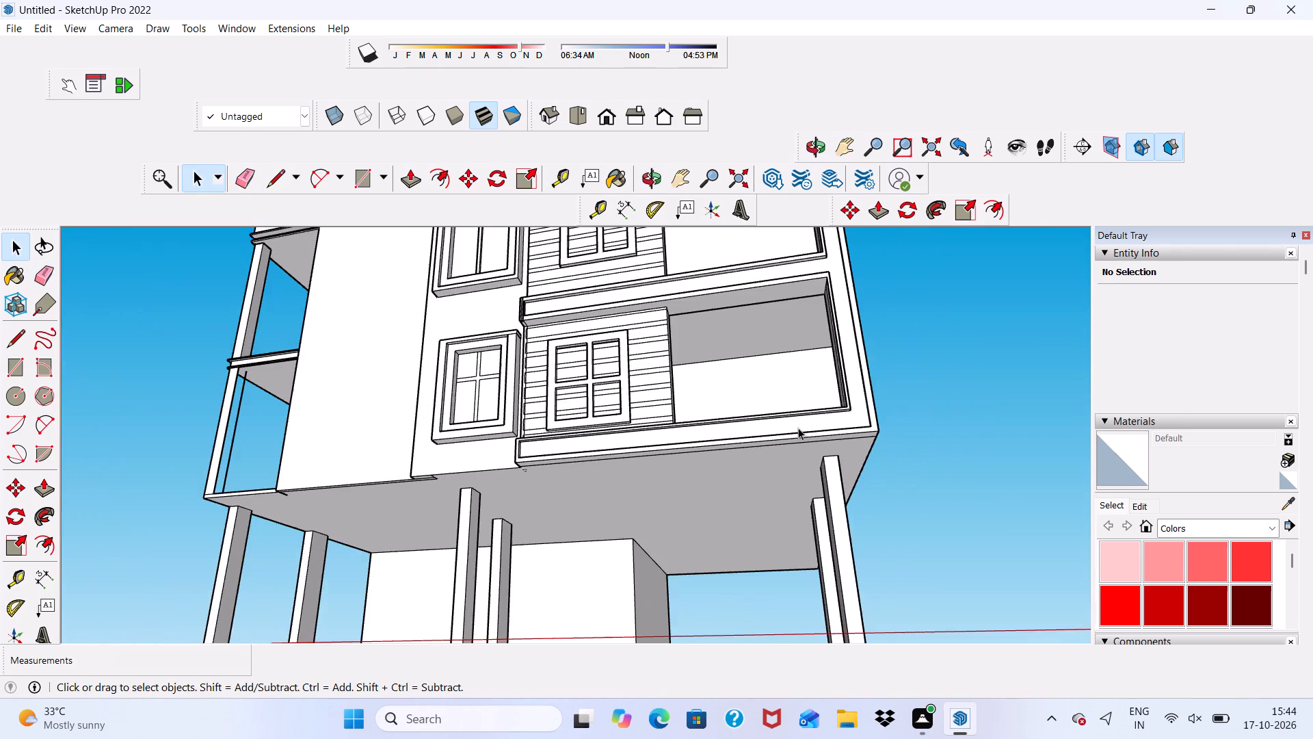
{"action": "middle_click_drag", "start_coordinate": [803, 428], "coordinate": [923, 374]}
{"action": "scroll", "coordinate": [464, 465], "scroll_direction": "up", "scroll_amount": 5}
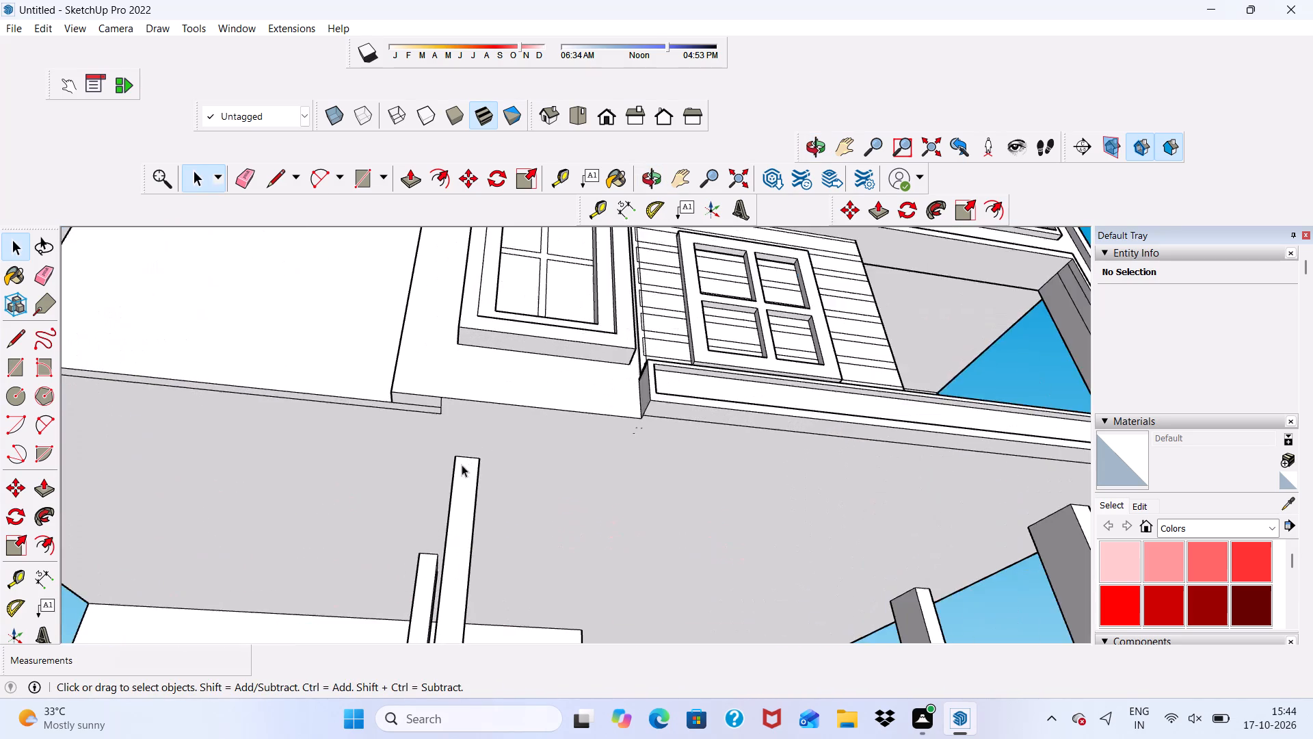
{"action": "scroll", "coordinate": [462, 465], "scroll_direction": "up", "scroll_amount": 6}
{"action": "scroll", "coordinate": [494, 411], "scroll_direction": "up", "scroll_amount": 3}
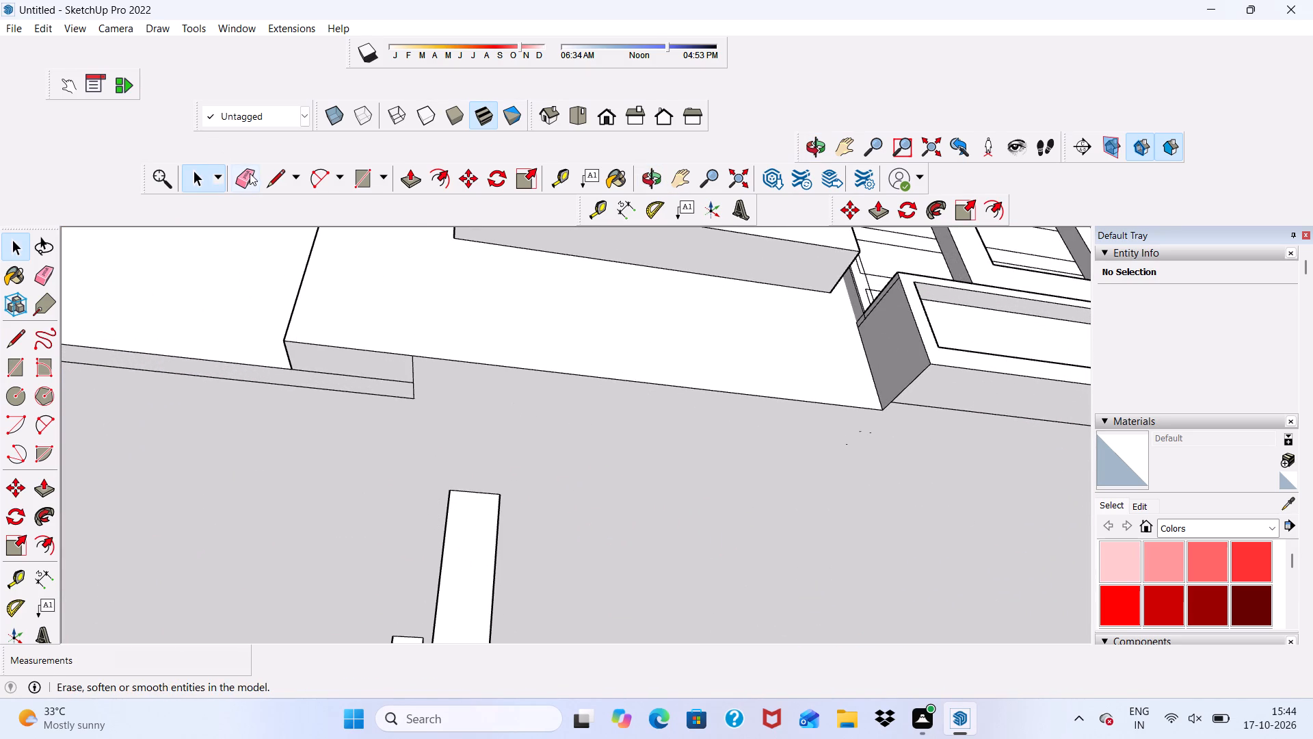
{"action": "left_click", "coordinate": [250, 173]}
{"action": "scroll", "coordinate": [427, 381], "scroll_direction": "up", "scroll_amount": 1}
{"action": "left_click_drag", "start_coordinate": [417, 378], "coordinate": [371, 406]}
{"action": "left_click_drag", "start_coordinate": [382, 406], "coordinate": [395, 397]}
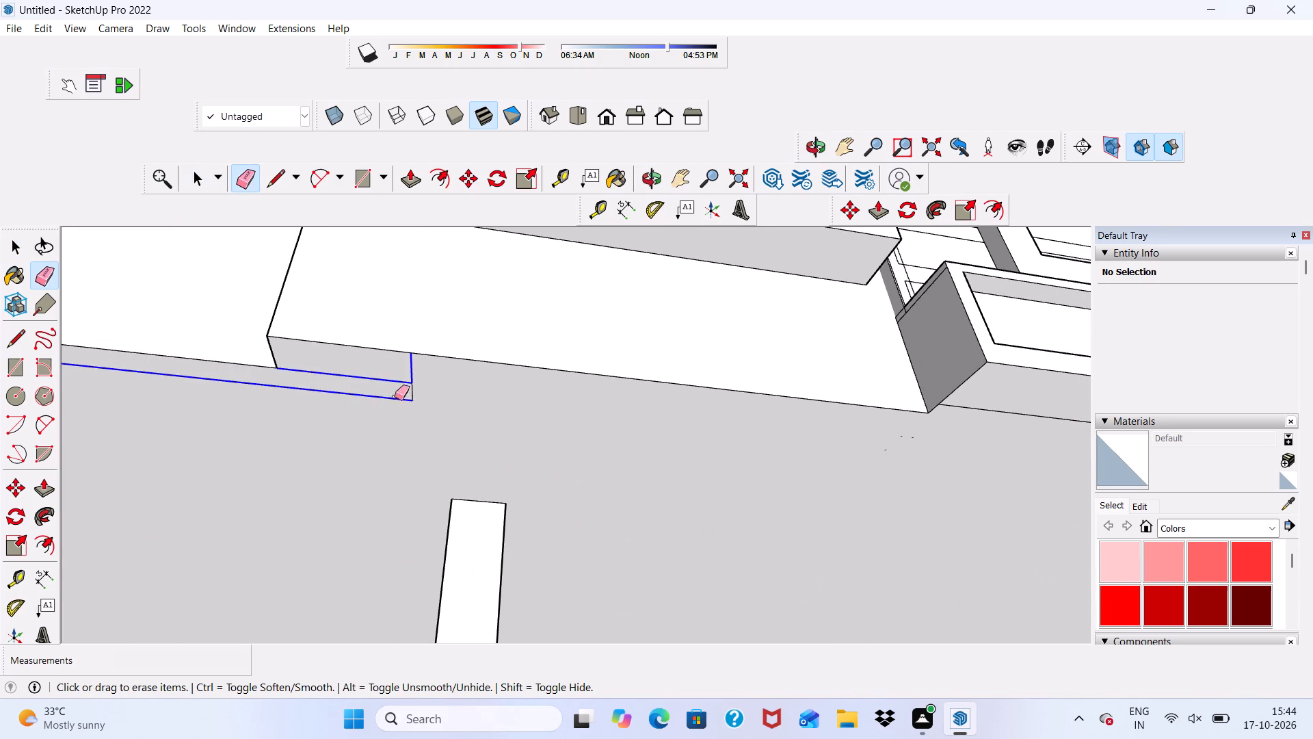
{"action": "left_click_drag", "start_coordinate": [395, 397], "coordinate": [401, 390]}
{"action": "left_click", "coordinate": [401, 388]}
{"action": "left_click", "coordinate": [406, 373]}
{"action": "double_click", "coordinate": [412, 376]}
{"action": "scroll", "coordinate": [406, 378], "scroll_direction": "down", "scroll_amount": 12}
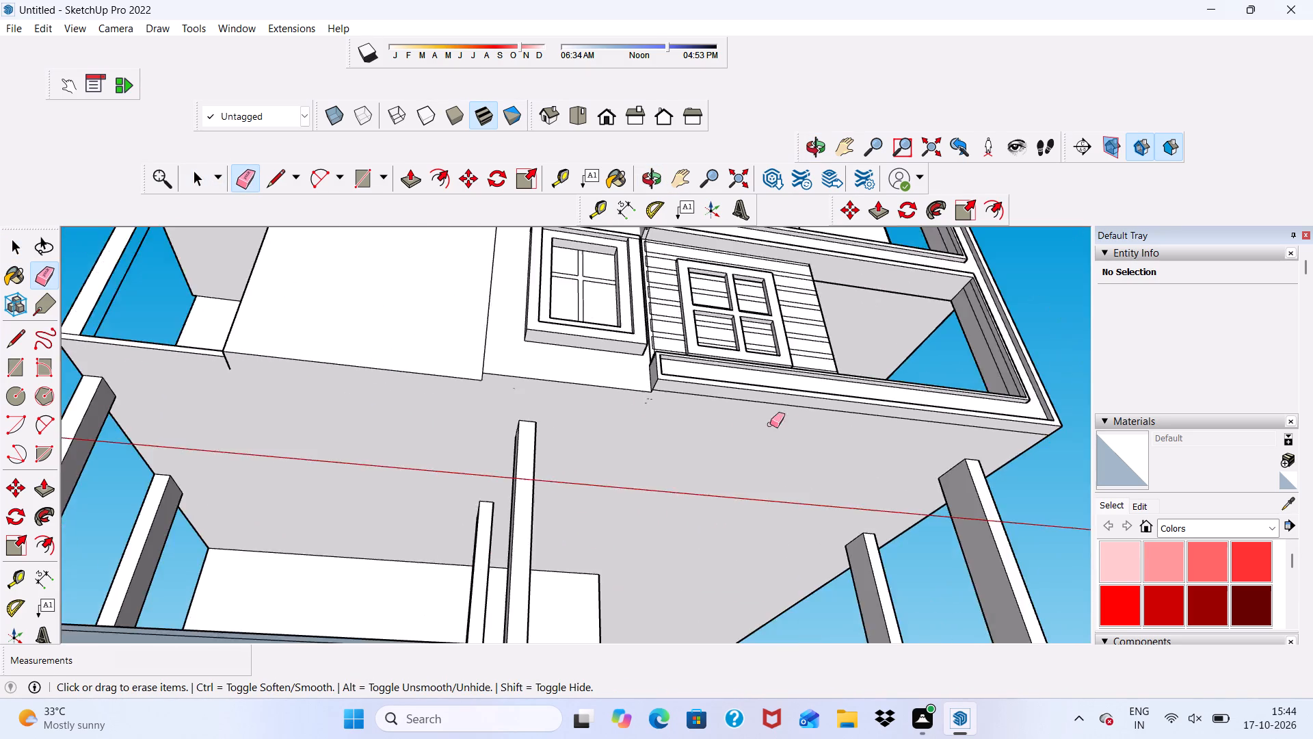
Erase the short stray edge on the underside where the tower's balcony meets the plain front wall.
{"action": "scroll", "coordinate": [770, 424], "scroll_direction": "down", "scroll_amount": 7}
{"action": "scroll", "coordinate": [364, 402], "scroll_direction": "up", "scroll_amount": 6}
{"action": "scroll", "coordinate": [374, 342], "scroll_direction": "up", "scroll_amount": 2}
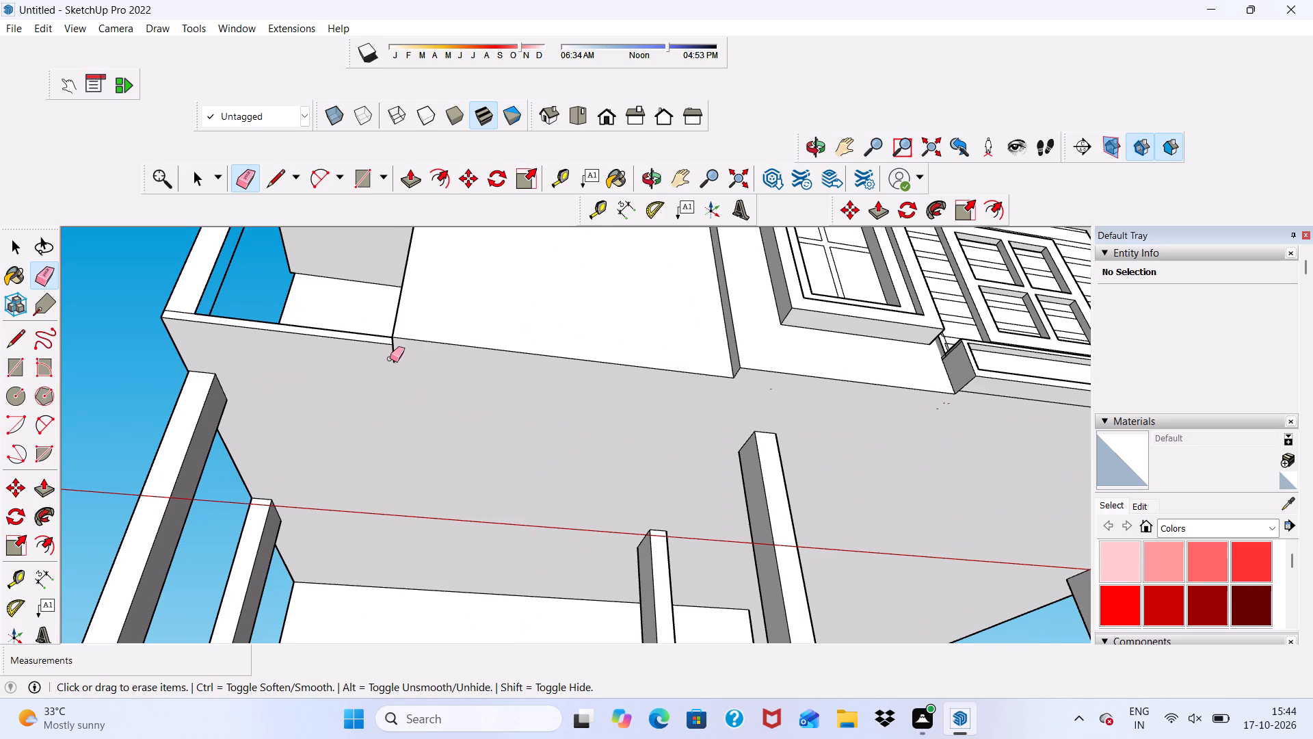
{"action": "scroll", "coordinate": [391, 356], "scroll_direction": "up", "scroll_amount": 5}
{"action": "left_click_drag", "start_coordinate": [389, 330], "coordinate": [394, 336]}
{"action": "scroll", "coordinate": [394, 336], "scroll_direction": "down", "scroll_amount": 4}
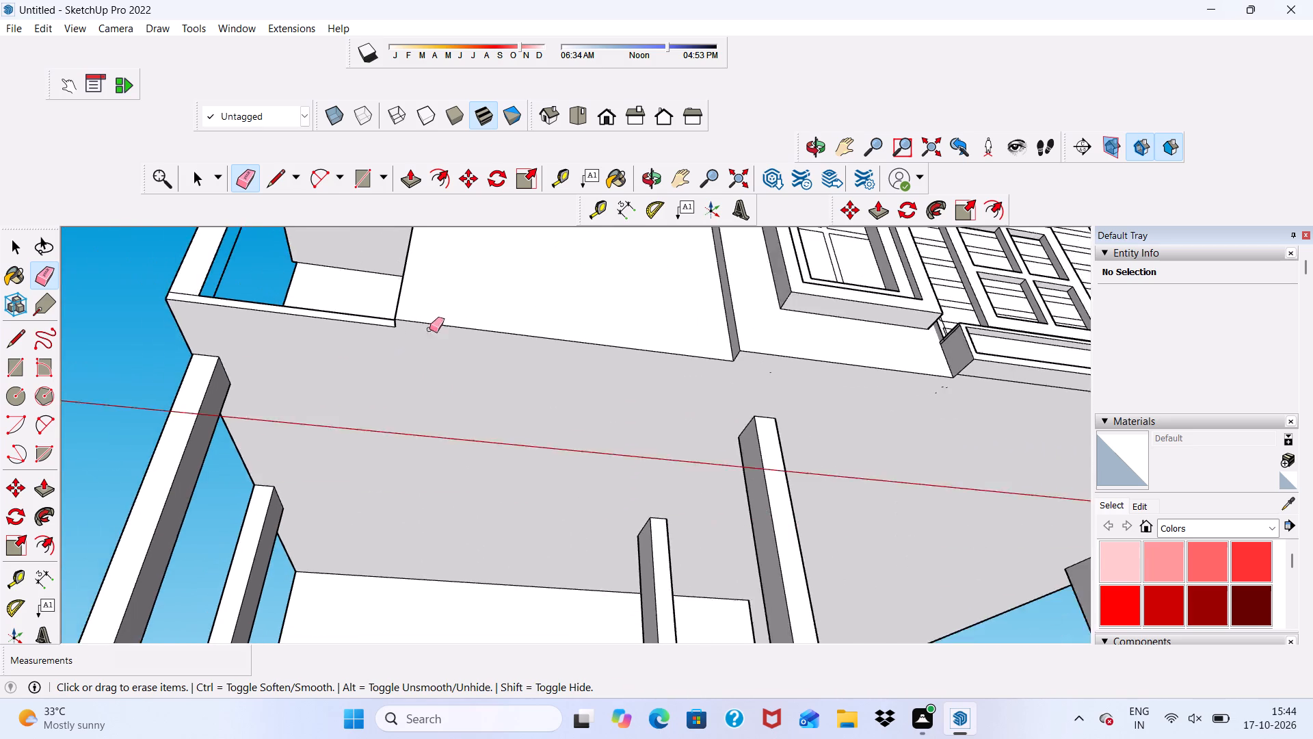
{"action": "scroll", "coordinate": [429, 329], "scroll_direction": "down", "scroll_amount": 10}
{"action": "middle_click_drag", "start_coordinate": [649, 361], "coordinate": [648, 493]}
{"action": "scroll", "coordinate": [654, 376], "scroll_direction": "down", "scroll_amount": 2}
{"action": "scroll", "coordinate": [640, 290], "scroll_direction": "up", "scroll_amount": 6}
{"action": "key", "text": "space"}
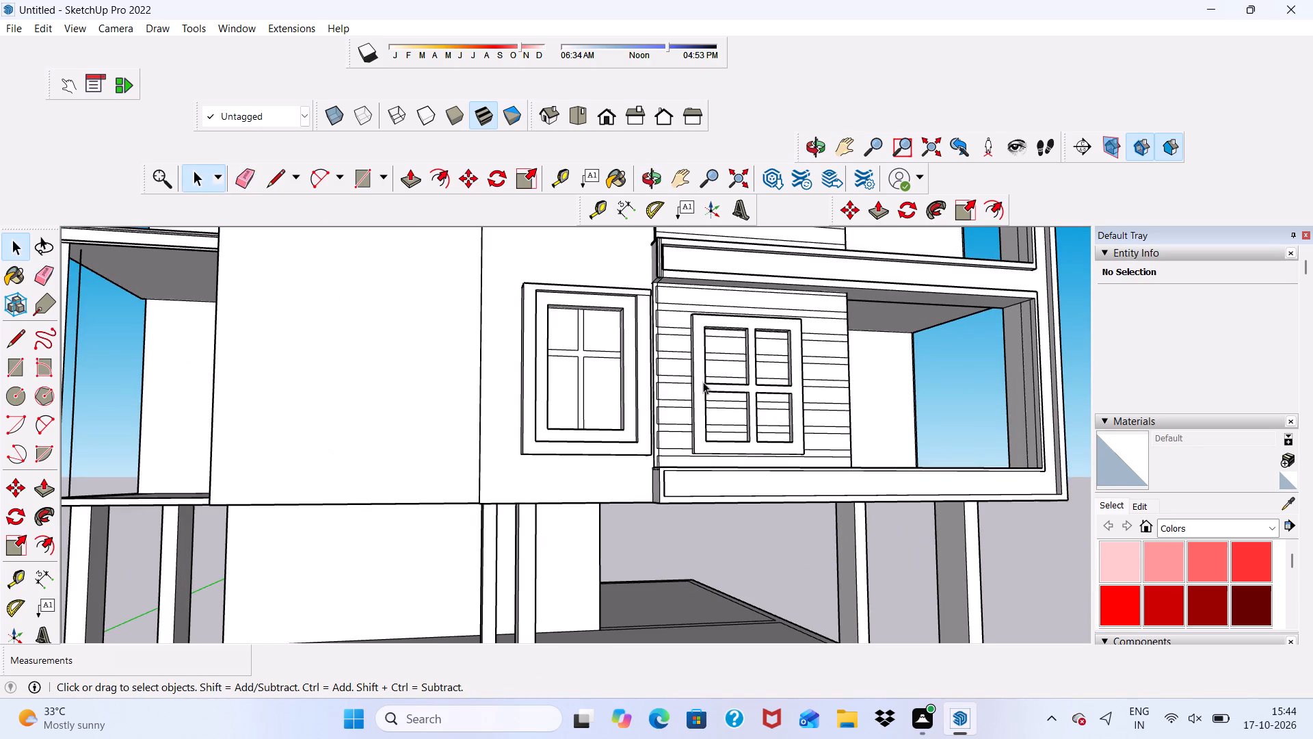
Push/Pull the topmost siding band on the wing's upper-floor window wall outward 3".
{"action": "scroll", "coordinate": [700, 392], "scroll_direction": "up", "scroll_amount": 4}
{"action": "scroll", "coordinate": [549, 400], "scroll_direction": "down", "scroll_amount": 14}
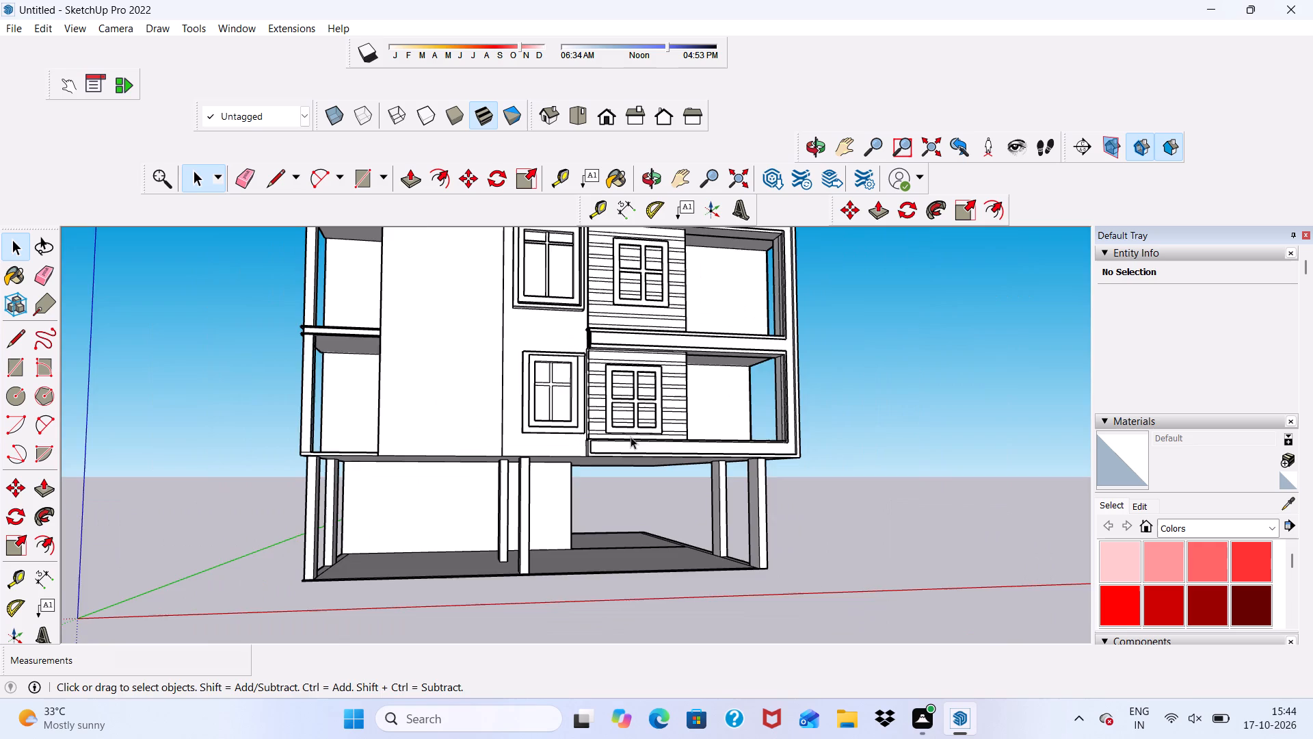
{"action": "middle_click_drag", "start_coordinate": [637, 445], "coordinate": [482, 536]}
{"action": "scroll", "coordinate": [486, 541], "scroll_direction": "down", "scroll_amount": 7}
{"action": "middle_click_drag", "start_coordinate": [548, 454], "coordinate": [549, 436]}
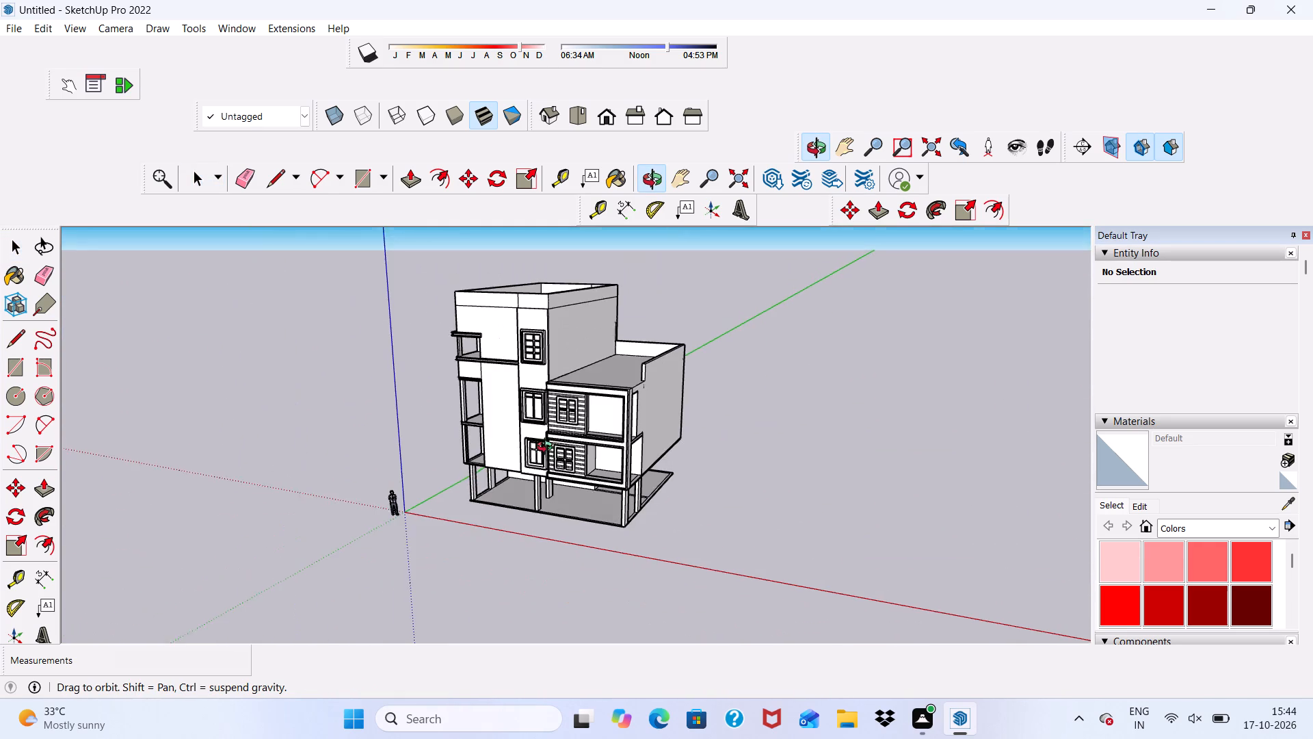
{"action": "middle_click_drag", "start_coordinate": [549, 436], "coordinate": [700, 394]}
{"action": "scroll", "coordinate": [628, 389], "scroll_direction": "up", "scroll_amount": 9}
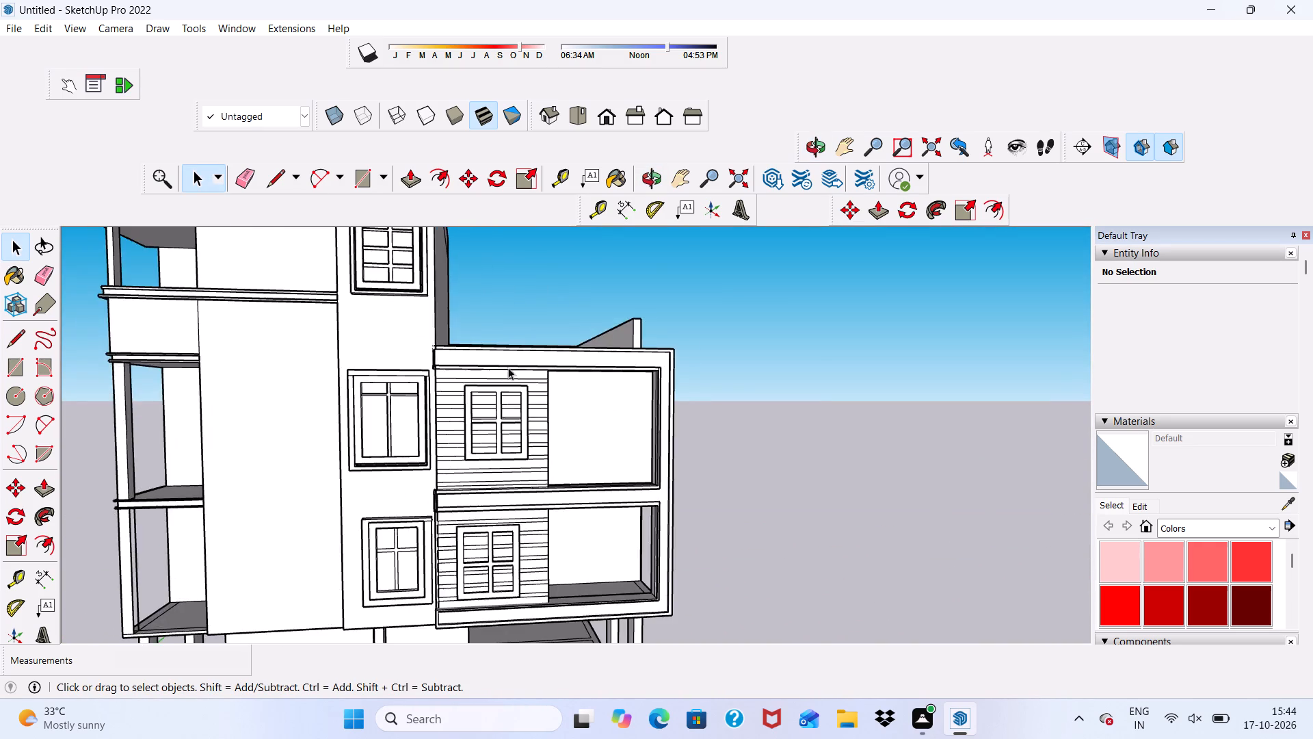
{"action": "scroll", "coordinate": [503, 361], "scroll_direction": "up", "scroll_amount": 19}
{"action": "middle_click_drag", "start_coordinate": [324, 387], "coordinate": [247, 381]}
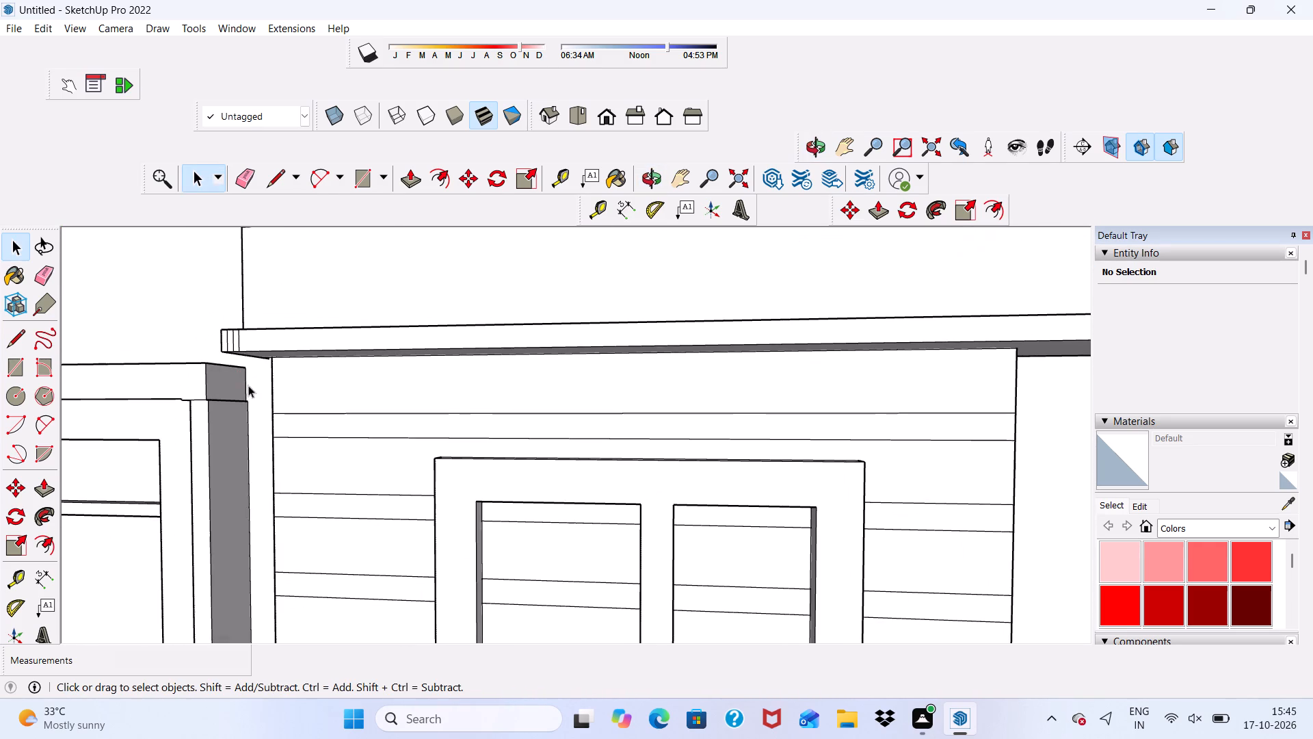
{"action": "scroll", "coordinate": [295, 393], "scroll_direction": "up", "scroll_amount": 5}
{"action": "left_click", "coordinate": [295, 393]}
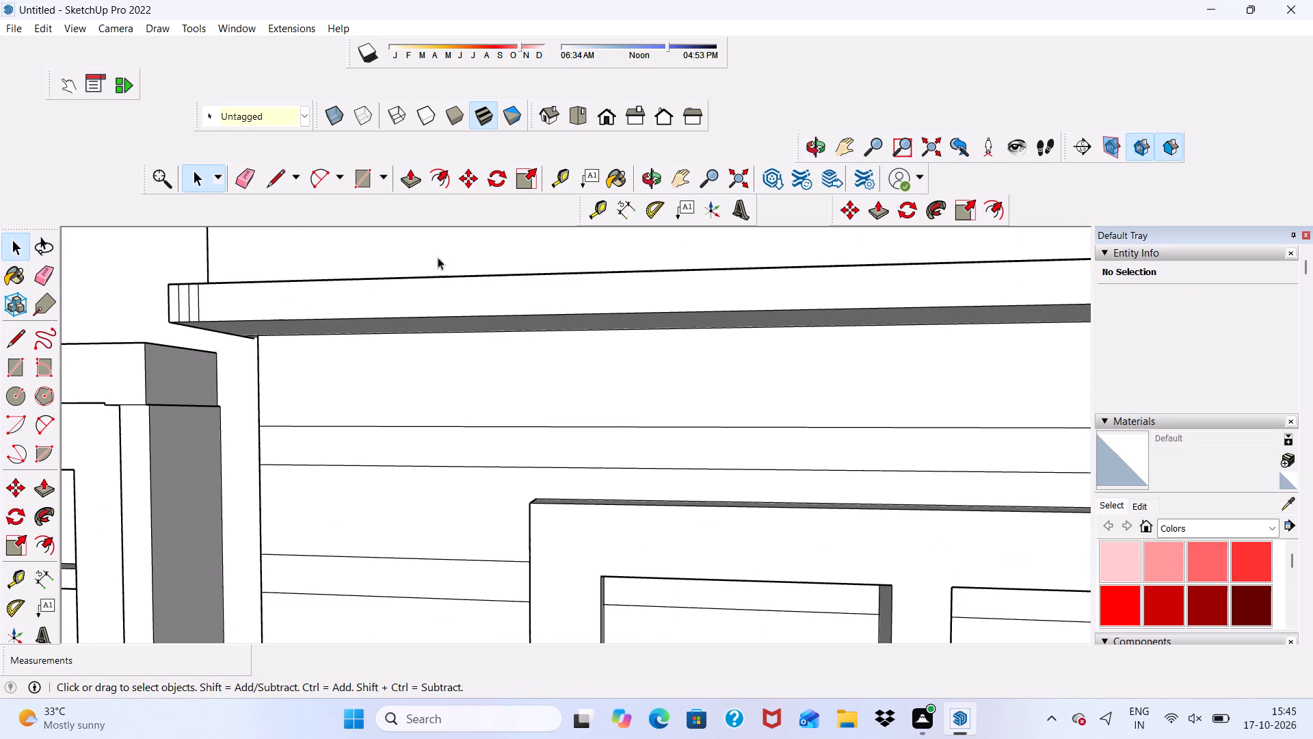
{"action": "left_click", "coordinate": [411, 176]}
{"action": "left_click", "coordinate": [357, 352]}
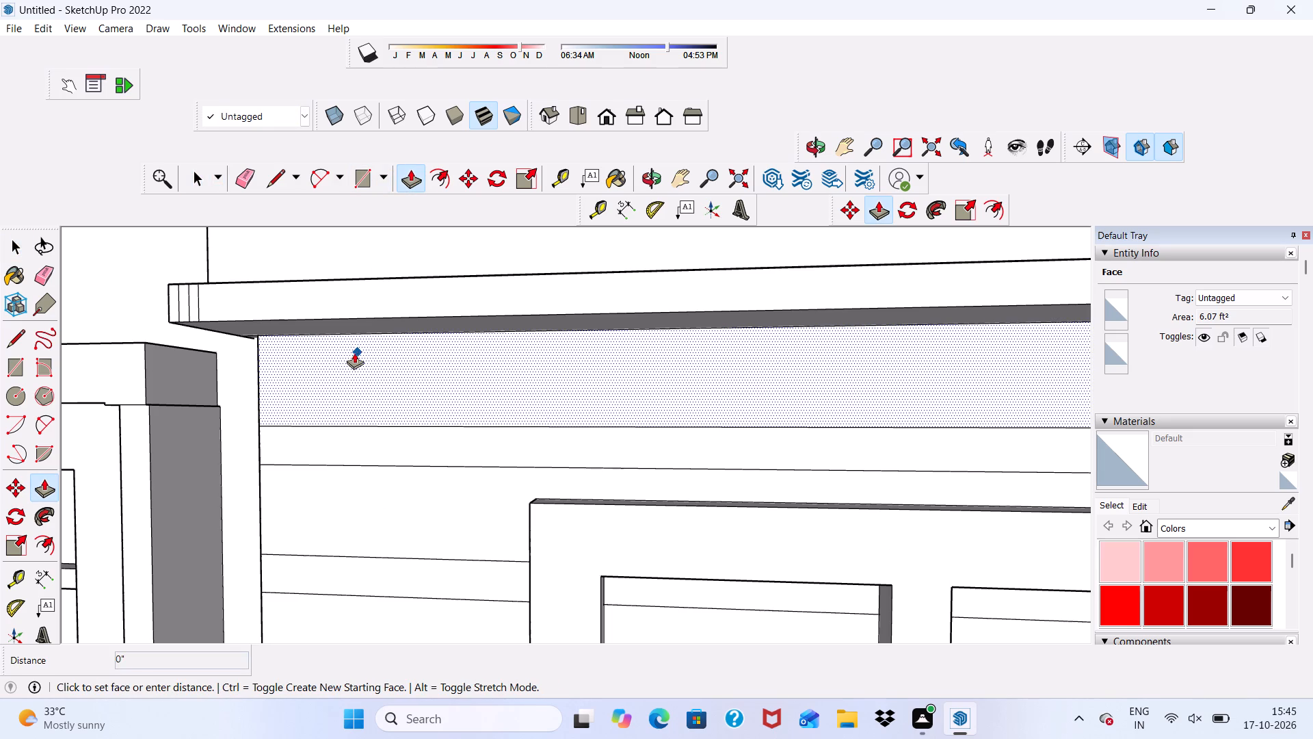
{"action": "key", "text": "6"}
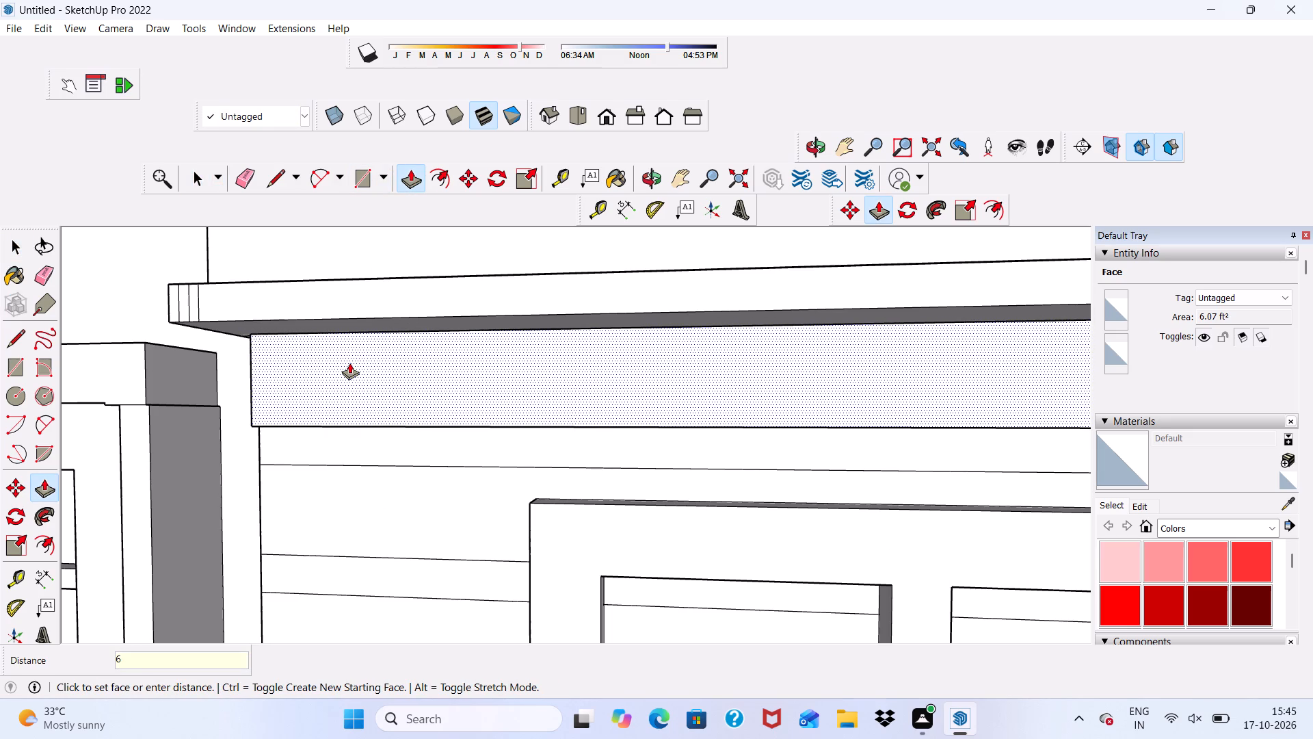
{"action": "key", "text": "BackSpace"}
{"action": "type", "text": "3\""}
{"action": "key", "text": "Return"}
Push/Pull the second siding band from the top, which wraps over the window frame, outward 3" on the upper-floor window wall.
{"action": "scroll", "coordinate": [349, 366], "scroll_direction": "up", "scroll_amount": 1}
{"action": "scroll", "coordinate": [351, 480], "scroll_direction": "up", "scroll_amount": 1}
{"action": "left_click", "coordinate": [345, 509]}
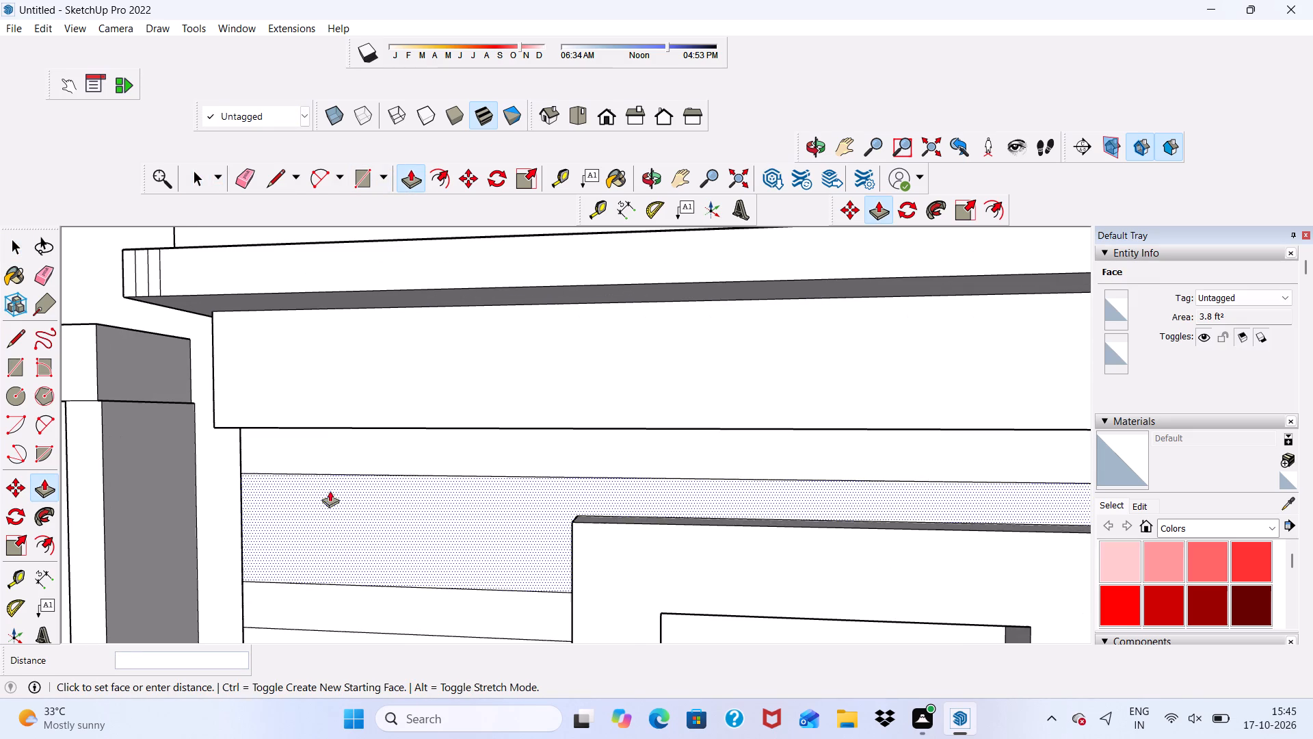
{"action": "left_click", "coordinate": [308, 424]}
Push/Pull the two uppermost short siding bands between the tower and the window frame outward 3" each.
{"action": "scroll", "coordinate": [337, 415], "scroll_direction": "down", "scroll_amount": 6}
{"action": "scroll", "coordinate": [429, 482], "scroll_direction": "down", "scroll_amount": 1}
{"action": "middle_click_drag", "start_coordinate": [429, 482], "coordinate": [436, 484]}
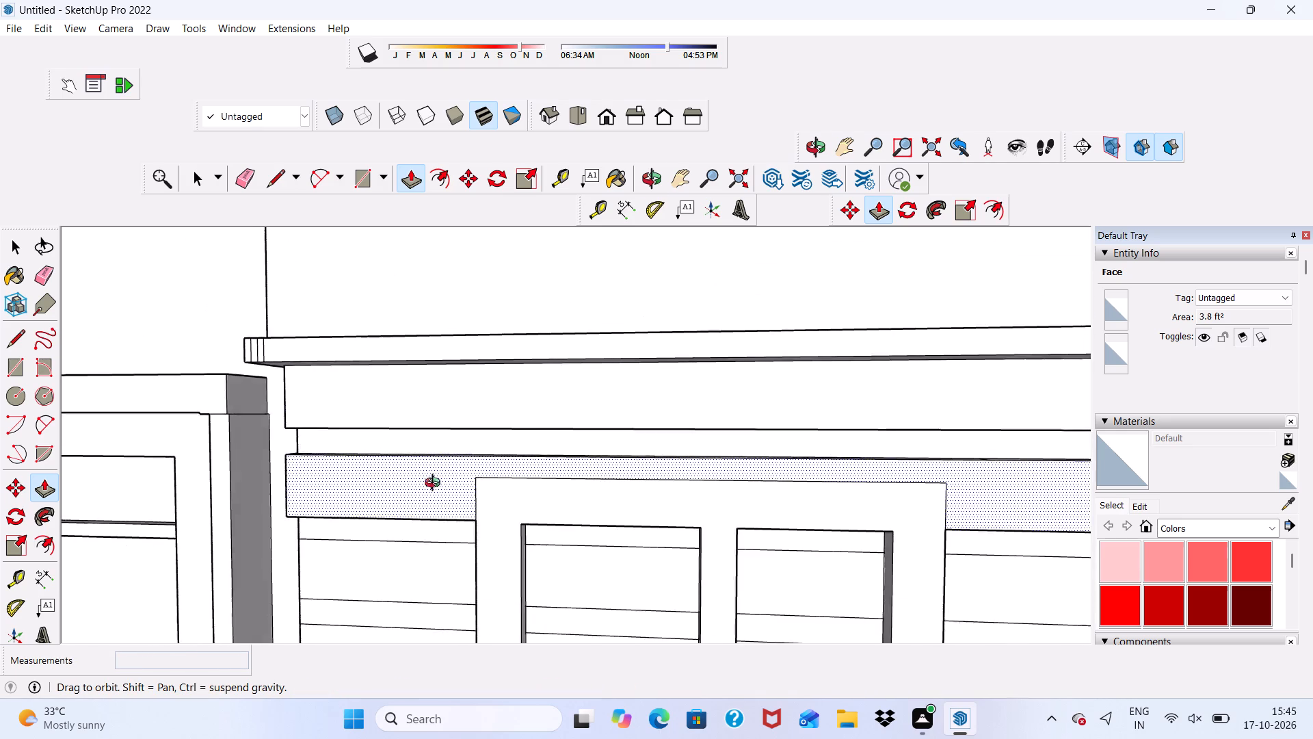
{"action": "middle_click_drag", "start_coordinate": [436, 484], "coordinate": [715, 395]}
{"action": "scroll", "coordinate": [367, 547], "scroll_direction": "up", "scroll_amount": 3}
{"action": "left_click", "coordinate": [367, 547]}
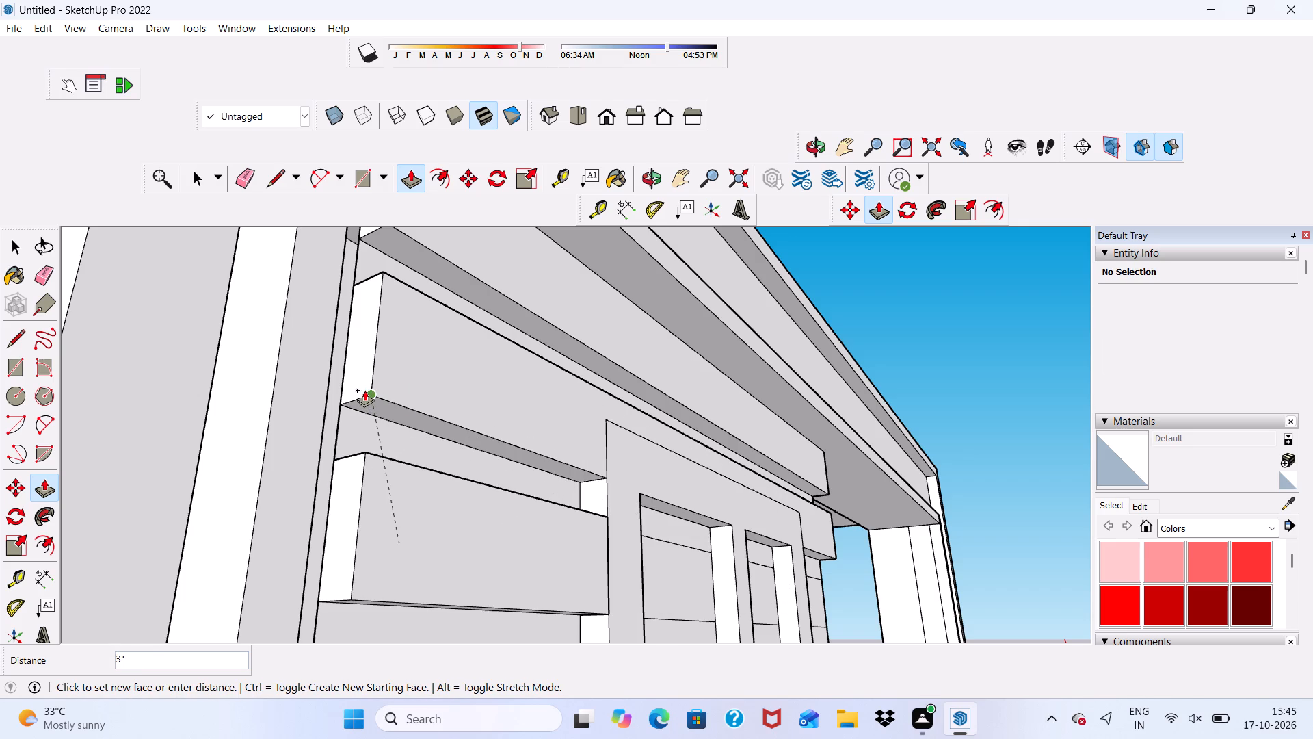
{"action": "left_click", "coordinate": [364, 390]}
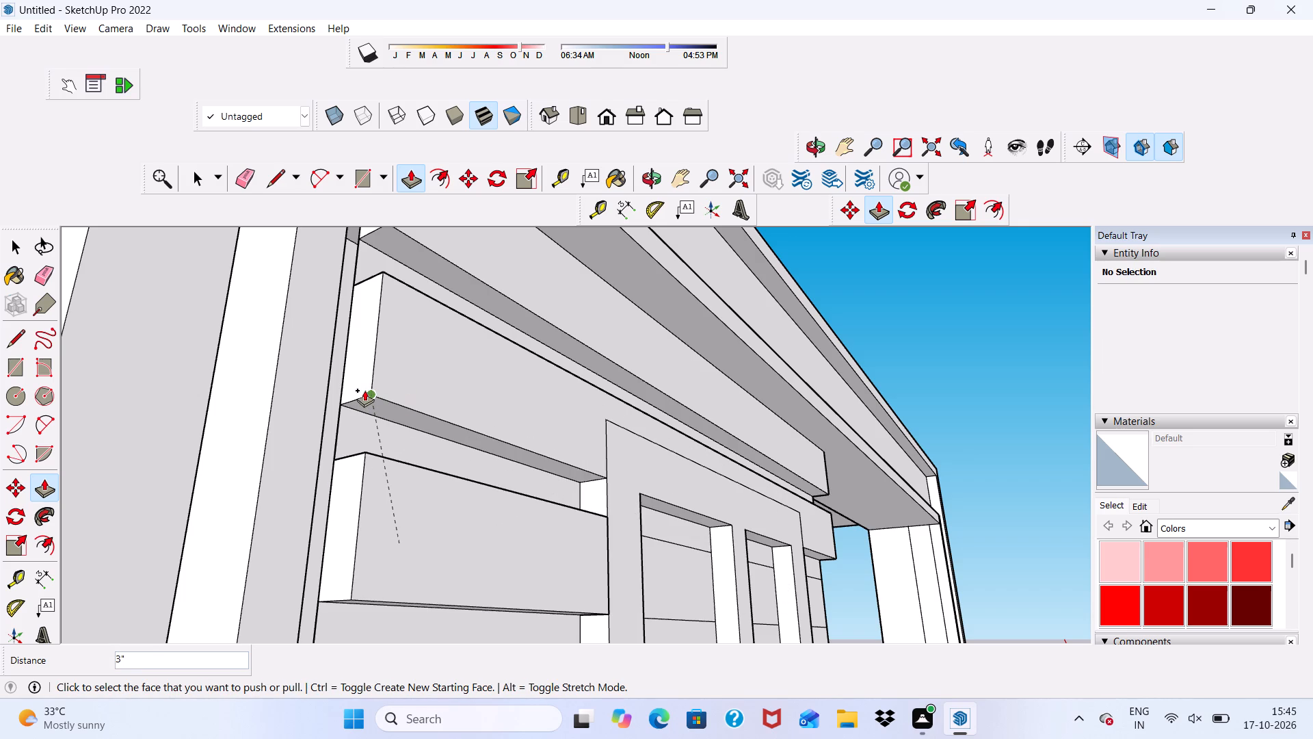
{"action": "scroll", "coordinate": [374, 391], "scroll_direction": "down", "scroll_amount": 7}
{"action": "scroll", "coordinate": [449, 410], "scroll_direction": "down", "scroll_amount": 4}
{"action": "scroll", "coordinate": [431, 506], "scroll_direction": "up", "scroll_amount": 6}
{"action": "left_click", "coordinate": [425, 506]}
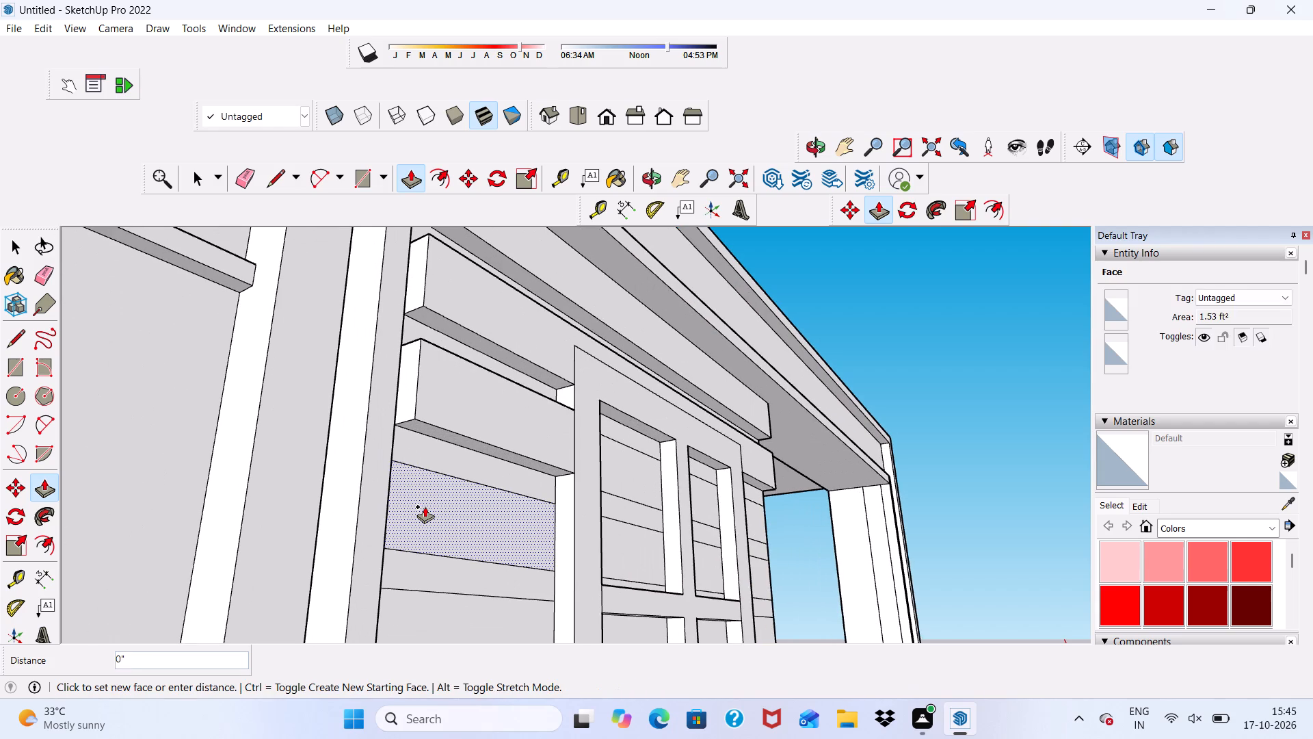
{"action": "left_click", "coordinate": [421, 412]}
Push/Pull the next two short siding bands down, between the tower and the window frame, outward 3" each.
{"action": "scroll", "coordinate": [429, 436], "scroll_direction": "down", "scroll_amount": 6}
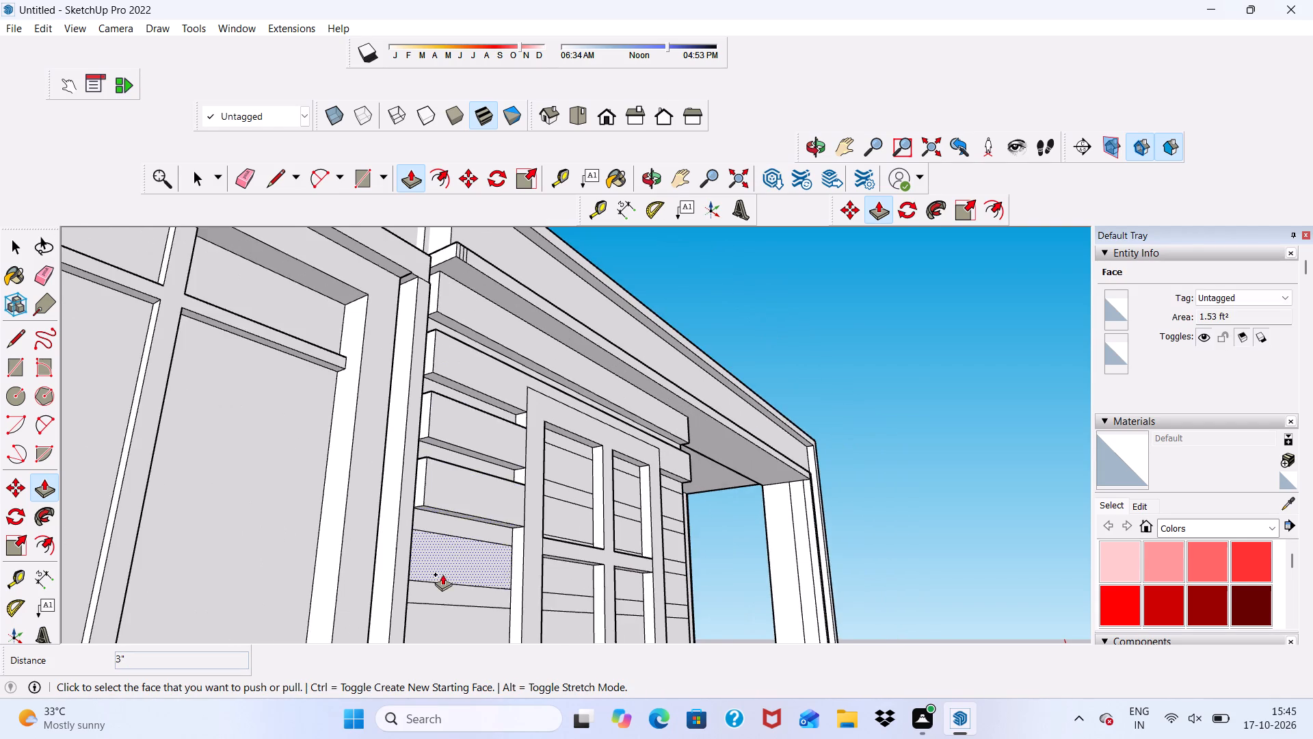
{"action": "scroll", "coordinate": [442, 575], "scroll_direction": "up", "scroll_amount": 3}
{"action": "left_click", "coordinate": [440, 575]}
{"action": "left_click", "coordinate": [427, 477]}
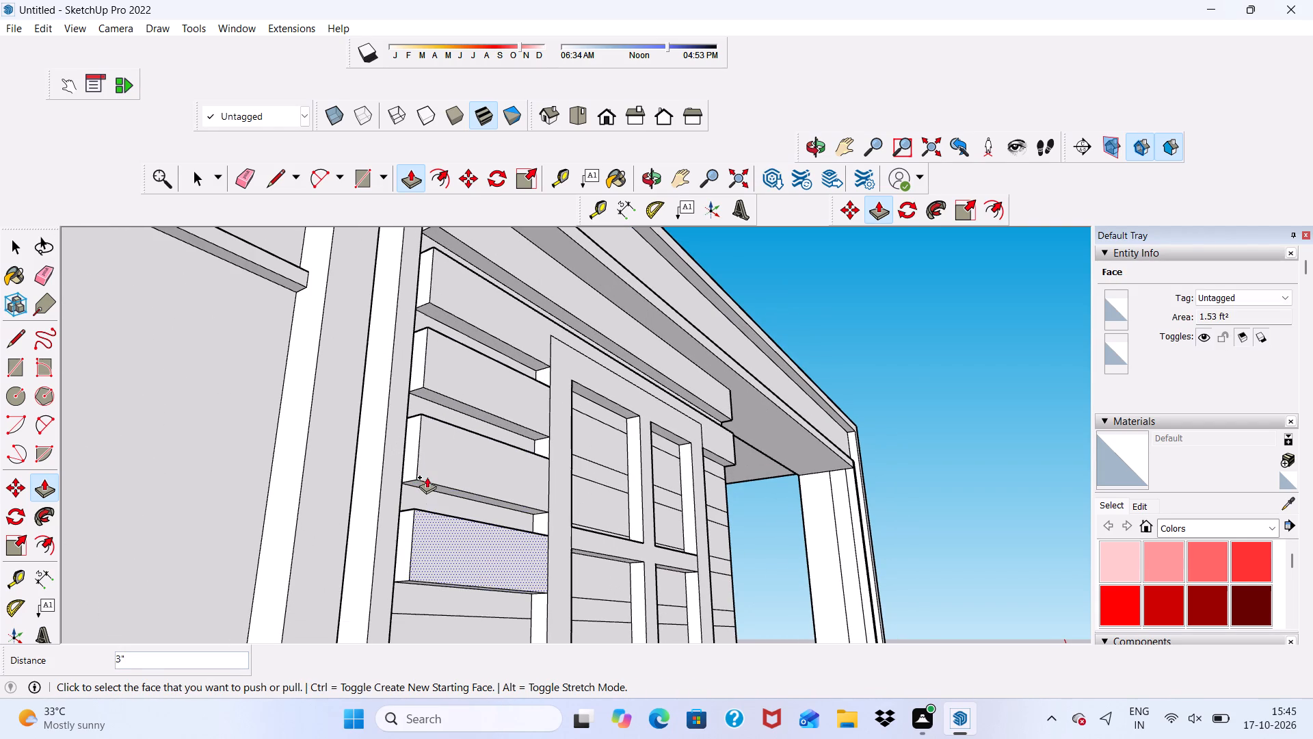
{"action": "scroll", "coordinate": [416, 443], "scroll_direction": "down", "scroll_amount": 7}
{"action": "scroll", "coordinate": [465, 552], "scroll_direction": "up", "scroll_amount": 5}
{"action": "left_click", "coordinate": [425, 542]}
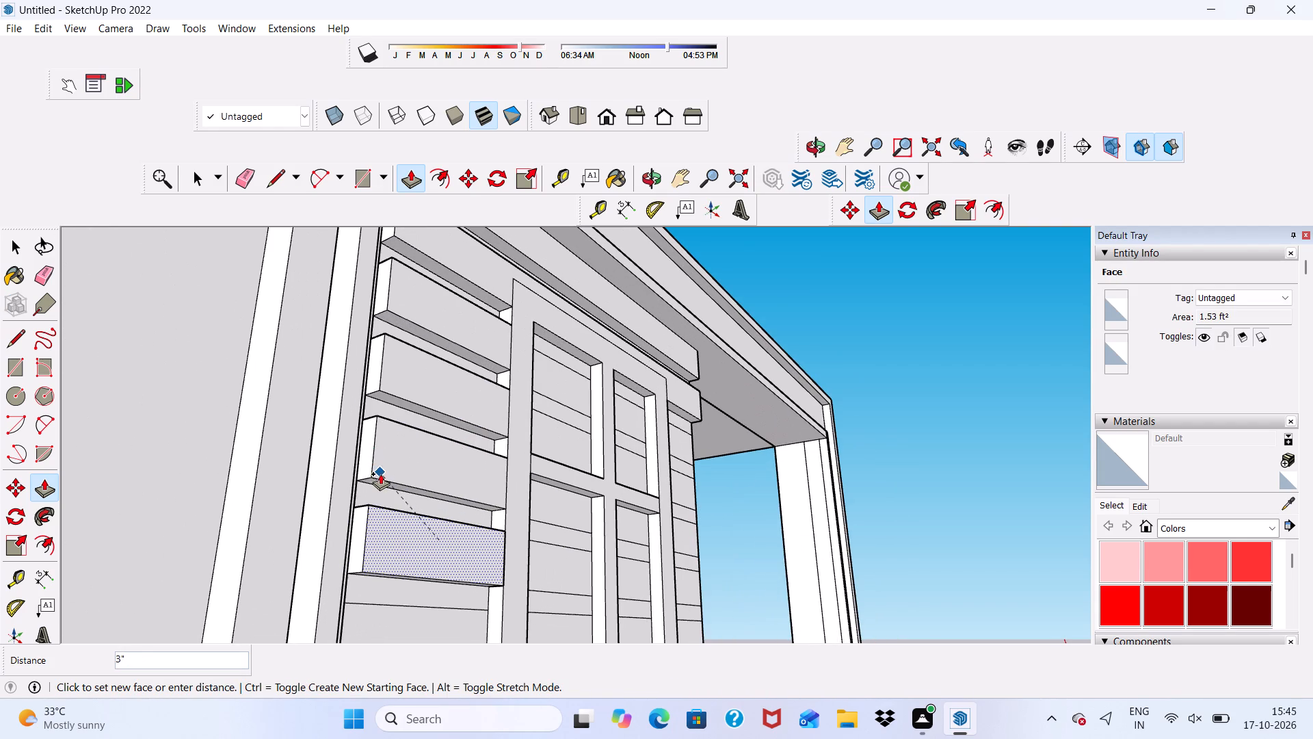
{"action": "scroll", "coordinate": [352, 485], "scroll_direction": "up", "scroll_amount": 2}
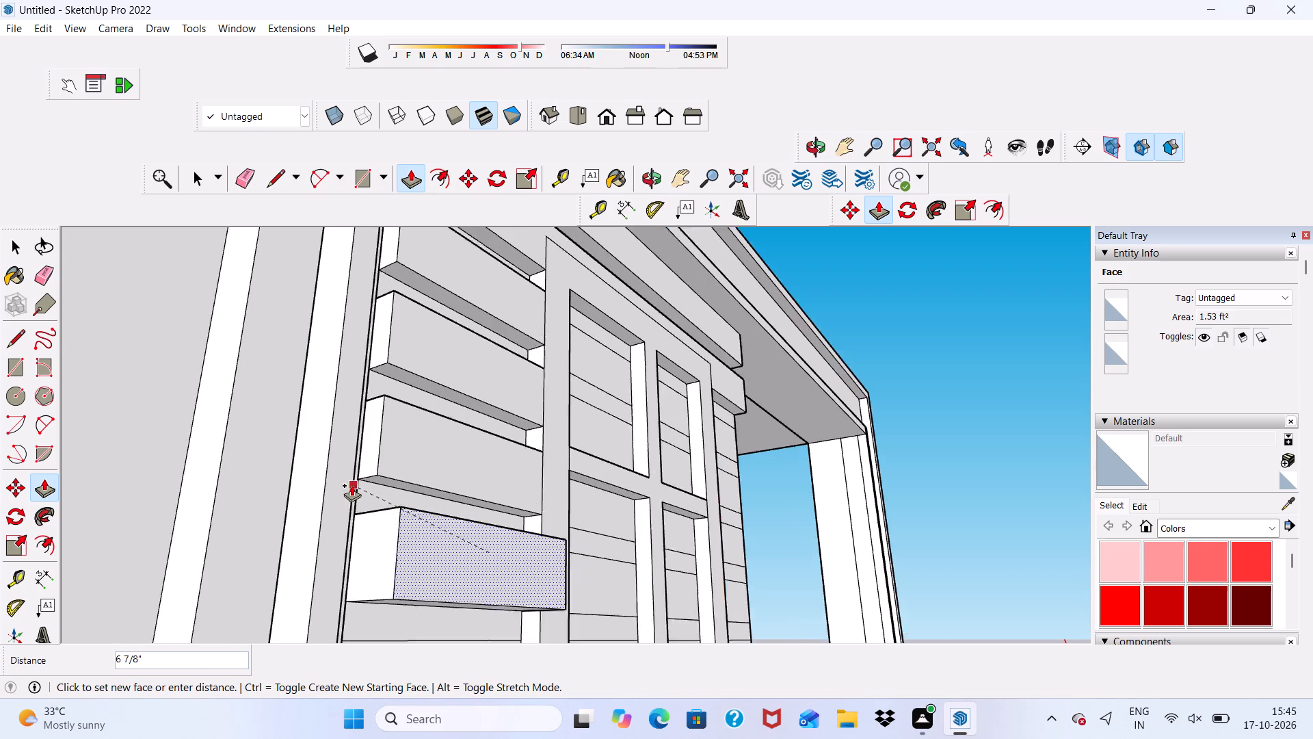
{"action": "scroll", "coordinate": [352, 485], "scroll_direction": "up", "scroll_amount": 4}
{"action": "left_click", "coordinate": [386, 465]}
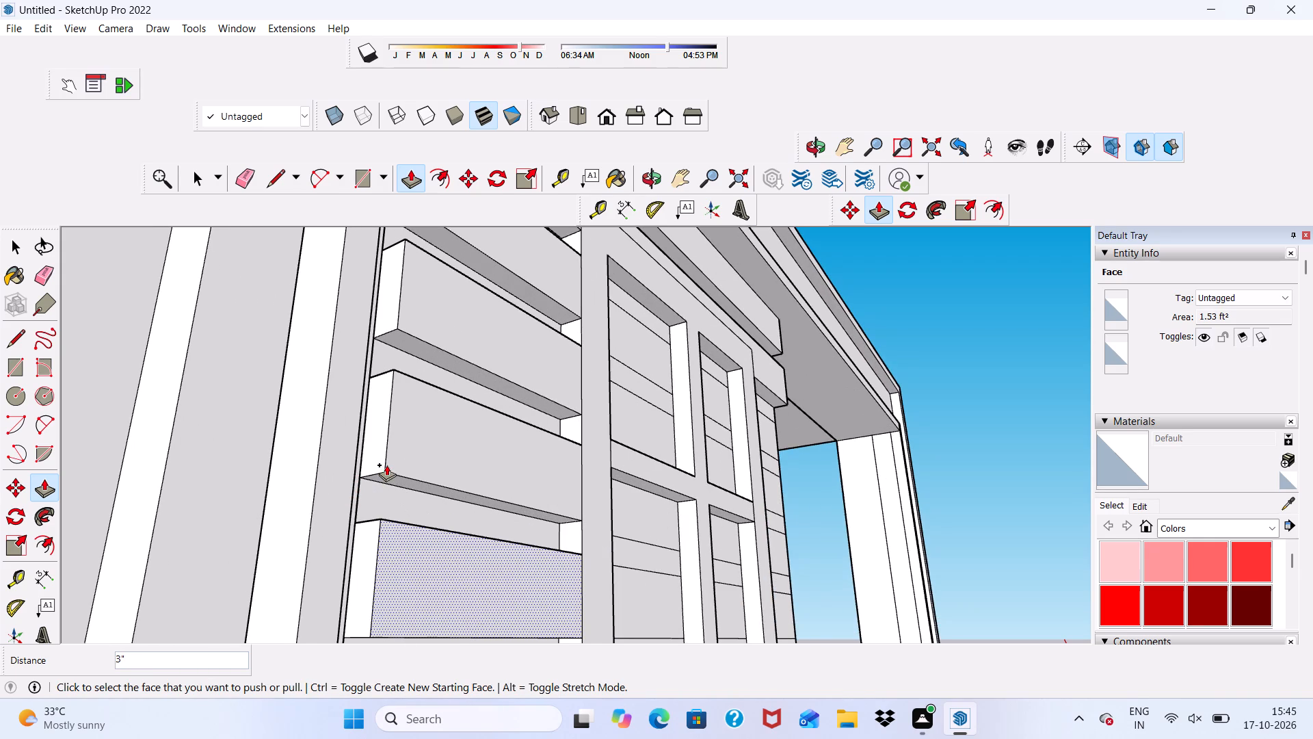
Push/Pull the lowest short siding band on the tower side of the upper-floor window frame outward 3".
{"action": "scroll", "coordinate": [386, 465], "scroll_direction": "down", "scroll_amount": 12}
{"action": "scroll", "coordinate": [460, 396], "scroll_direction": "down", "scroll_amount": 6}
{"action": "scroll", "coordinate": [472, 446], "scroll_direction": "up", "scroll_amount": 1}
{"action": "scroll", "coordinate": [450, 481], "scroll_direction": "down", "scroll_amount": 4}
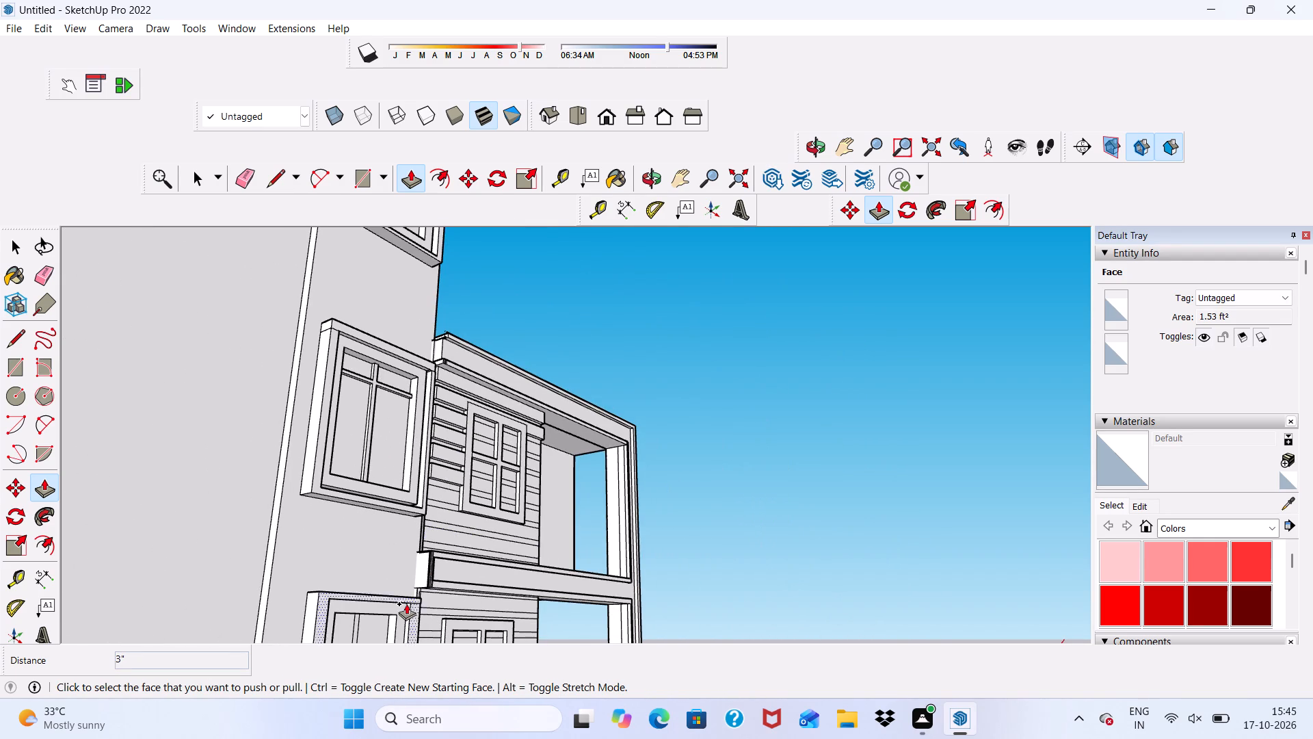
{"action": "scroll", "coordinate": [406, 604], "scroll_direction": "up", "scroll_amount": 7}
{"action": "scroll", "coordinate": [375, 444], "scroll_direction": "down", "scroll_amount": 6}
{"action": "scroll", "coordinate": [451, 451], "scroll_direction": "up", "scroll_amount": 1}
{"action": "scroll", "coordinate": [430, 427], "scroll_direction": "down", "scroll_amount": 4}
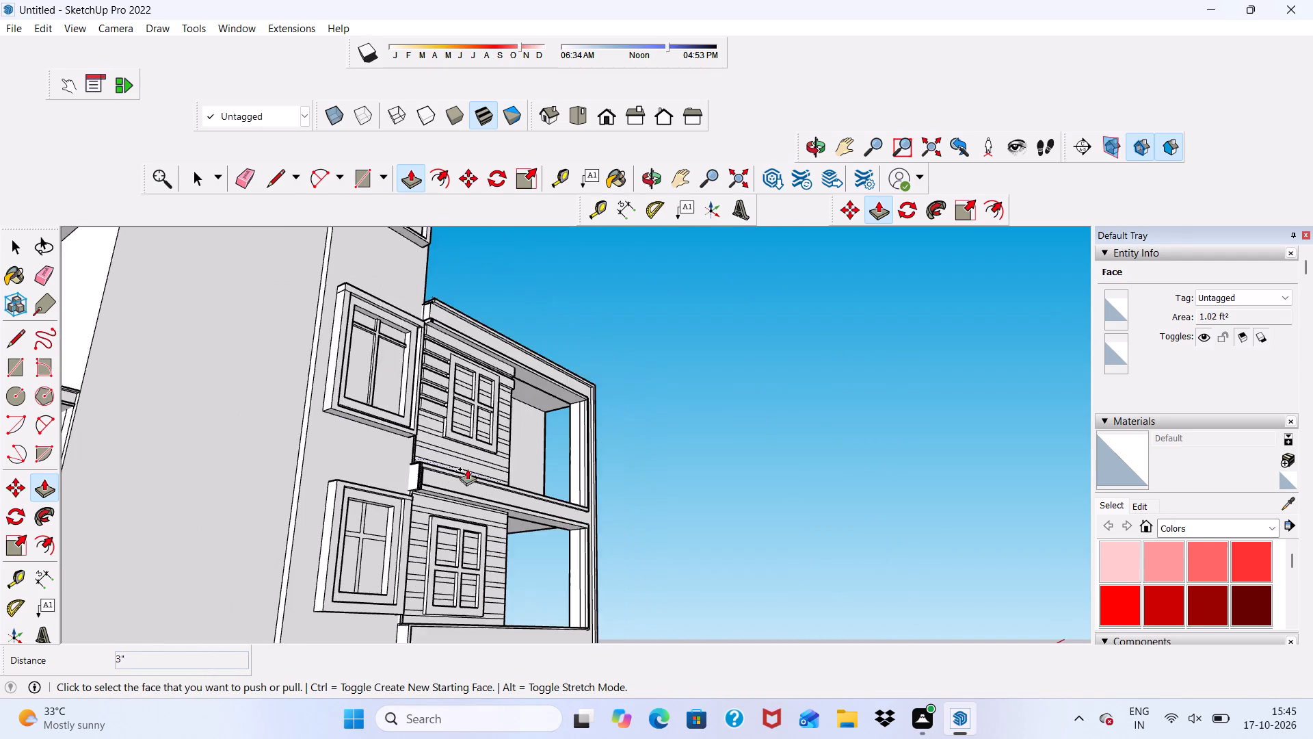
{"action": "scroll", "coordinate": [467, 469], "scroll_direction": "down", "scroll_amount": 7}
{"action": "scroll", "coordinate": [430, 495], "scroll_direction": "up", "scroll_amount": 12}
{"action": "scroll", "coordinate": [414, 345], "scroll_direction": "down", "scroll_amount": 3}
{"action": "scroll", "coordinate": [434, 335], "scroll_direction": "up", "scroll_amount": 5}
{"action": "middle_click_drag", "start_coordinate": [455, 309], "coordinate": [393, 426]}
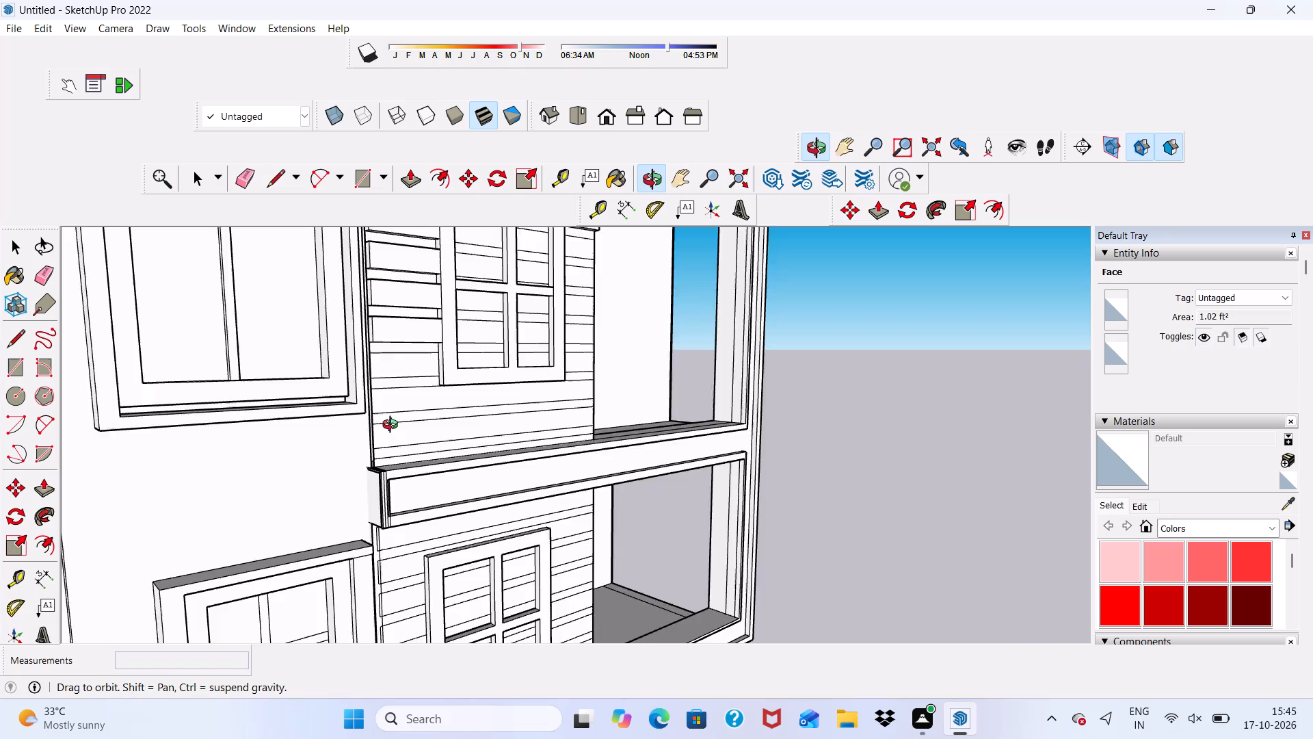
{"action": "middle_click_drag", "start_coordinate": [393, 426], "coordinate": [373, 454]}
{"action": "scroll", "coordinate": [382, 383], "scroll_direction": "up", "scroll_amount": 6}
{"action": "left_click", "coordinate": [390, 377]}
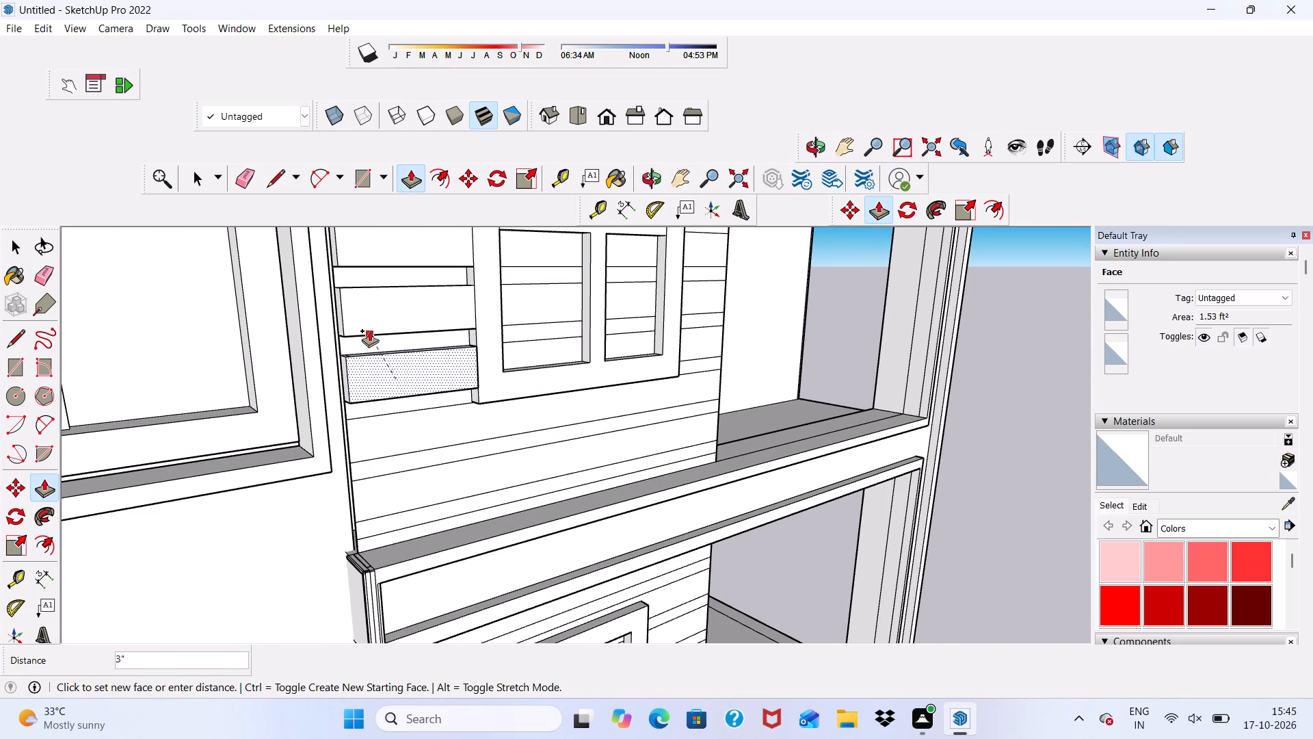
{"action": "left_click", "coordinate": [369, 330]}
Push/Pull the two full-width siding bands below the window and the narrow bottom strip above the balcony trim outward 3" each.
{"action": "scroll", "coordinate": [391, 461], "scroll_direction": "up", "scroll_amount": 2}
{"action": "left_click", "coordinate": [386, 436]}
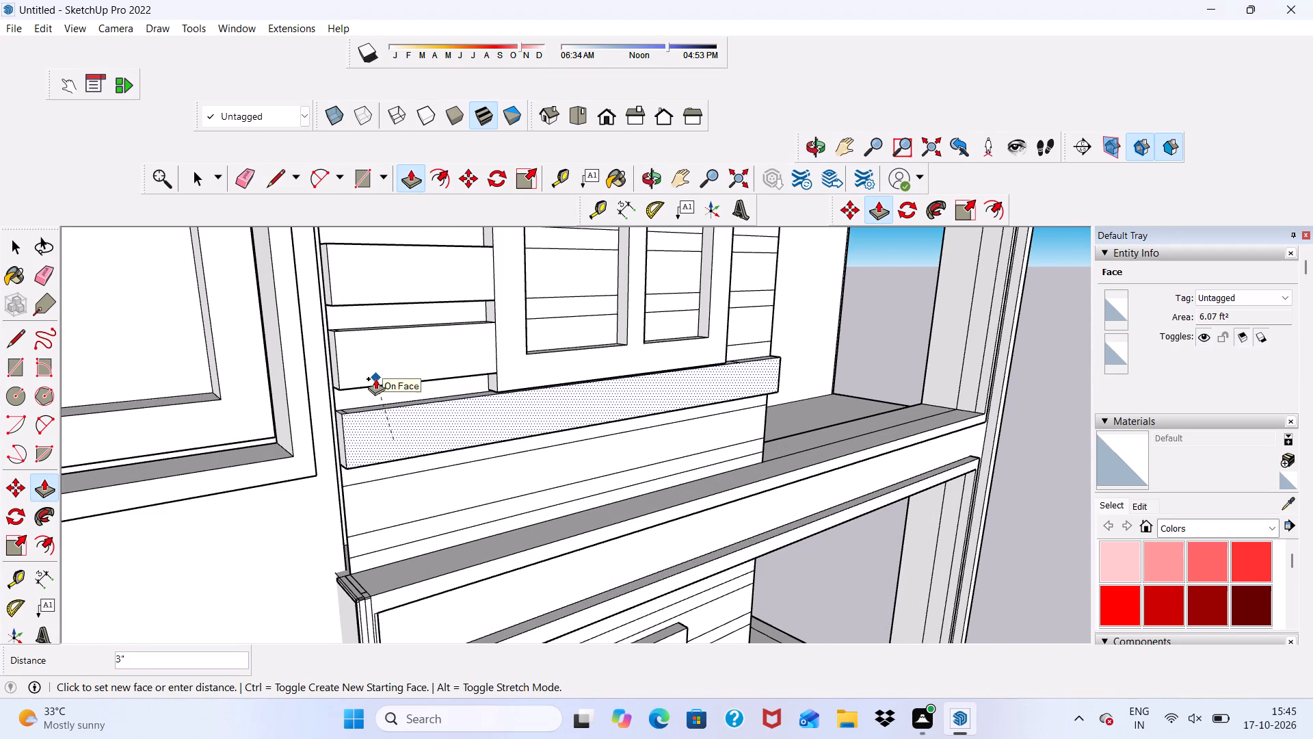
{"action": "left_click", "coordinate": [375, 385]}
{"action": "left_click", "coordinate": [399, 500]}
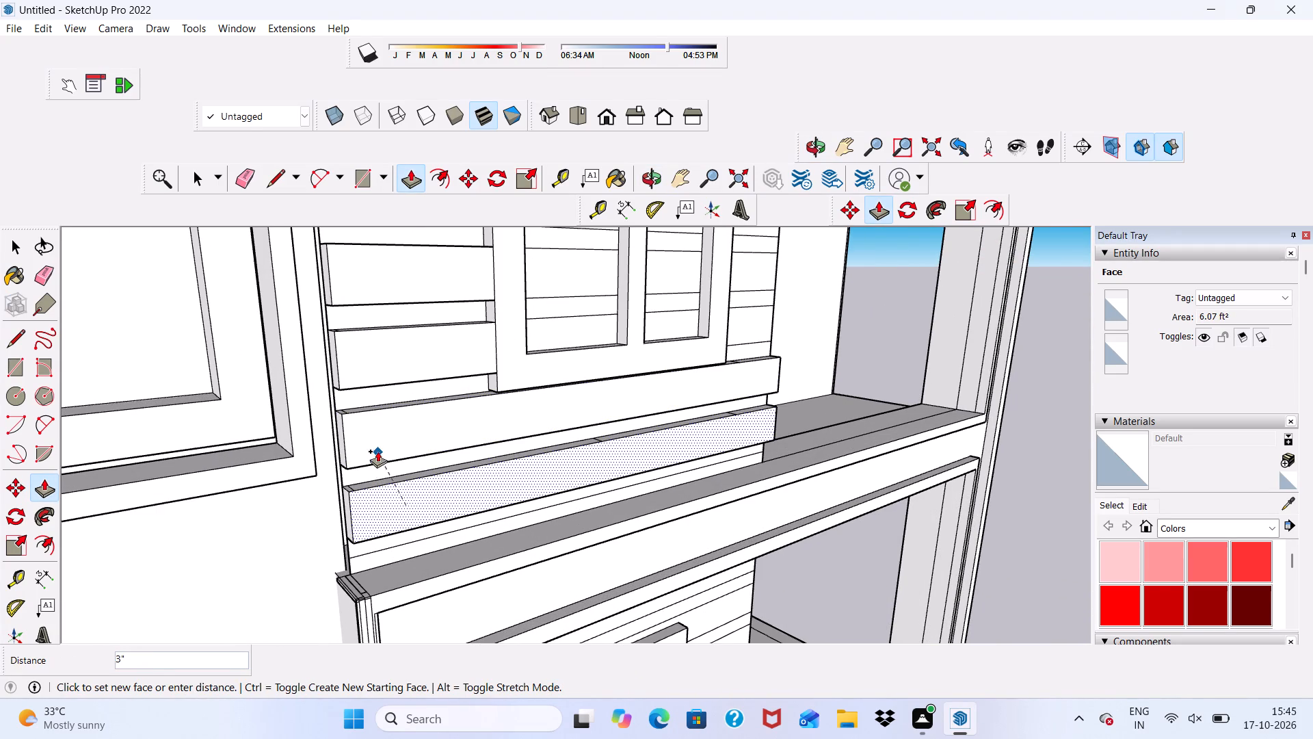
{"action": "left_click", "coordinate": [395, 456]}
{"action": "scroll", "coordinate": [427, 545], "scroll_direction": "up", "scroll_amount": 4}
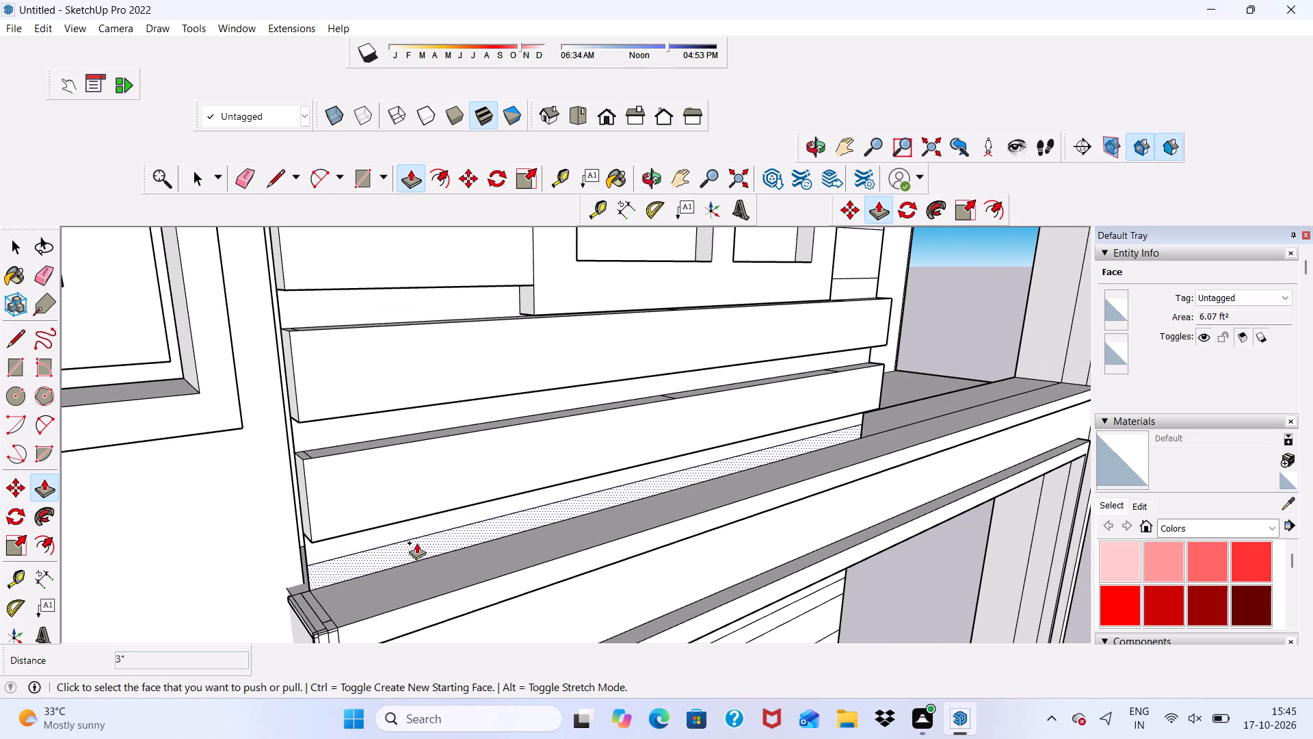
{"action": "left_click", "coordinate": [416, 543]}
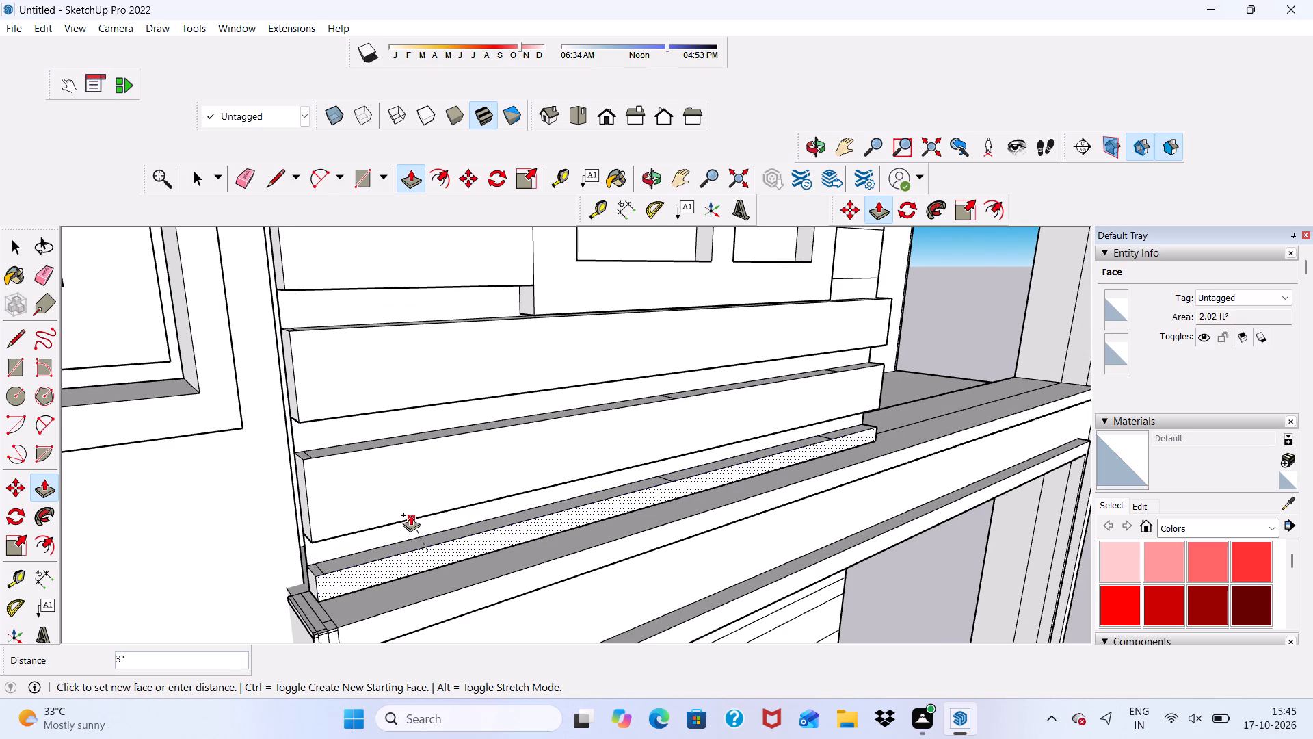
{"action": "left_click", "coordinate": [410, 515]}
Push/Pull the uppermost short siding band between the window frame and the open balcony bay outward 3".
{"action": "scroll", "coordinate": [282, 482], "scroll_direction": "down", "scroll_amount": 8}
{"action": "middle_click_drag", "start_coordinate": [597, 466], "coordinate": [321, 361]}
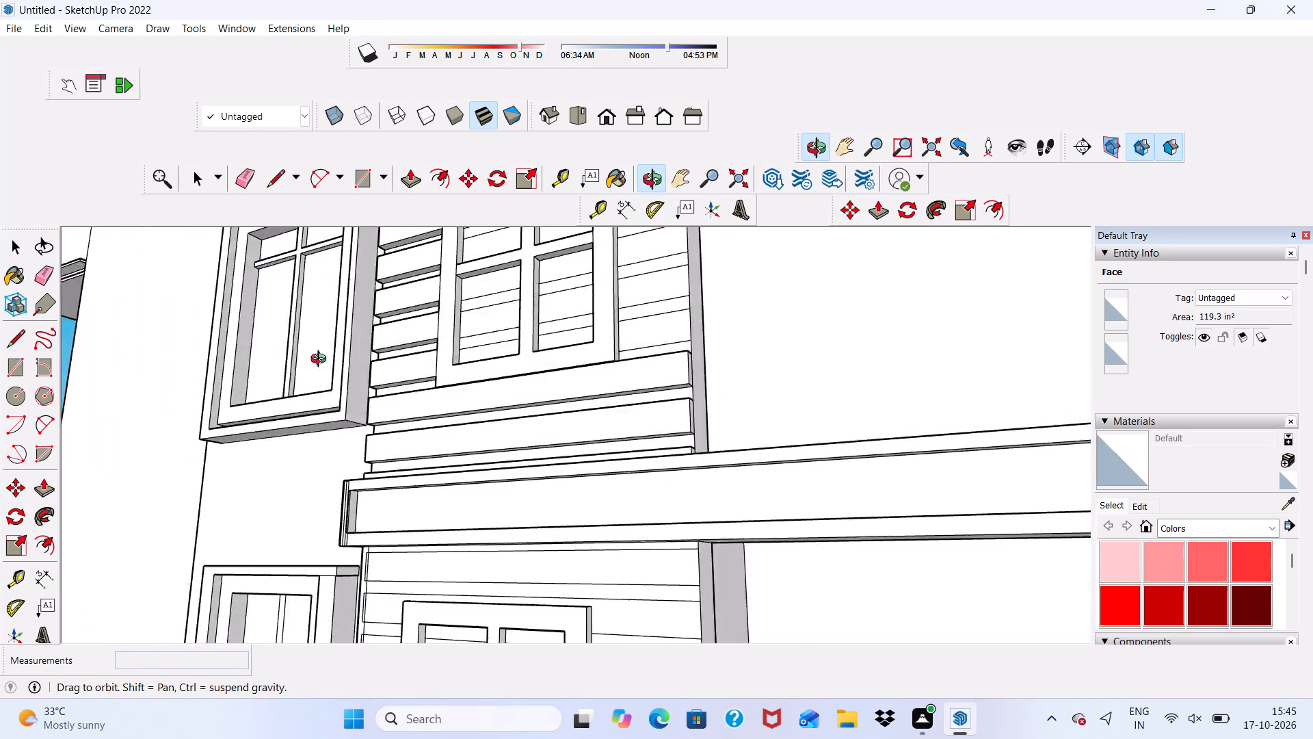
{"action": "middle_click_drag", "start_coordinate": [321, 361], "coordinate": [373, 518]}
{"action": "scroll", "coordinate": [396, 489], "scroll_direction": "up", "scroll_amount": 1}
{"action": "scroll", "coordinate": [407, 454], "scroll_direction": "down", "scroll_amount": 9}
{"action": "middle_click_drag", "start_coordinate": [455, 370], "coordinate": [509, 246]}
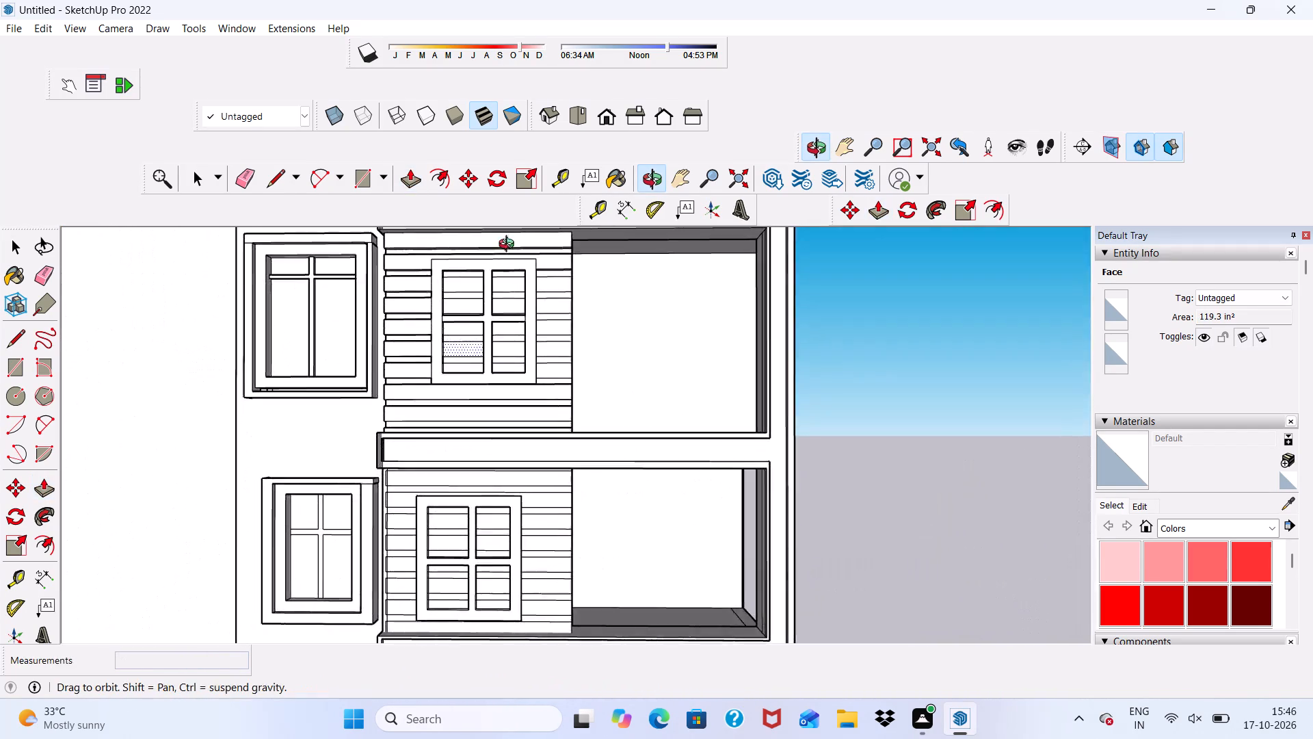
{"action": "middle_click_drag", "start_coordinate": [509, 246], "coordinate": [520, 239]}
{"action": "scroll", "coordinate": [520, 239], "scroll_direction": "up", "scroll_amount": 6}
{"action": "scroll", "coordinate": [528, 265], "scroll_direction": "down", "scroll_amount": 1}
{"action": "scroll", "coordinate": [539, 298], "scroll_direction": "up", "scroll_amount": 10}
{"action": "left_click", "coordinate": [583, 311]}
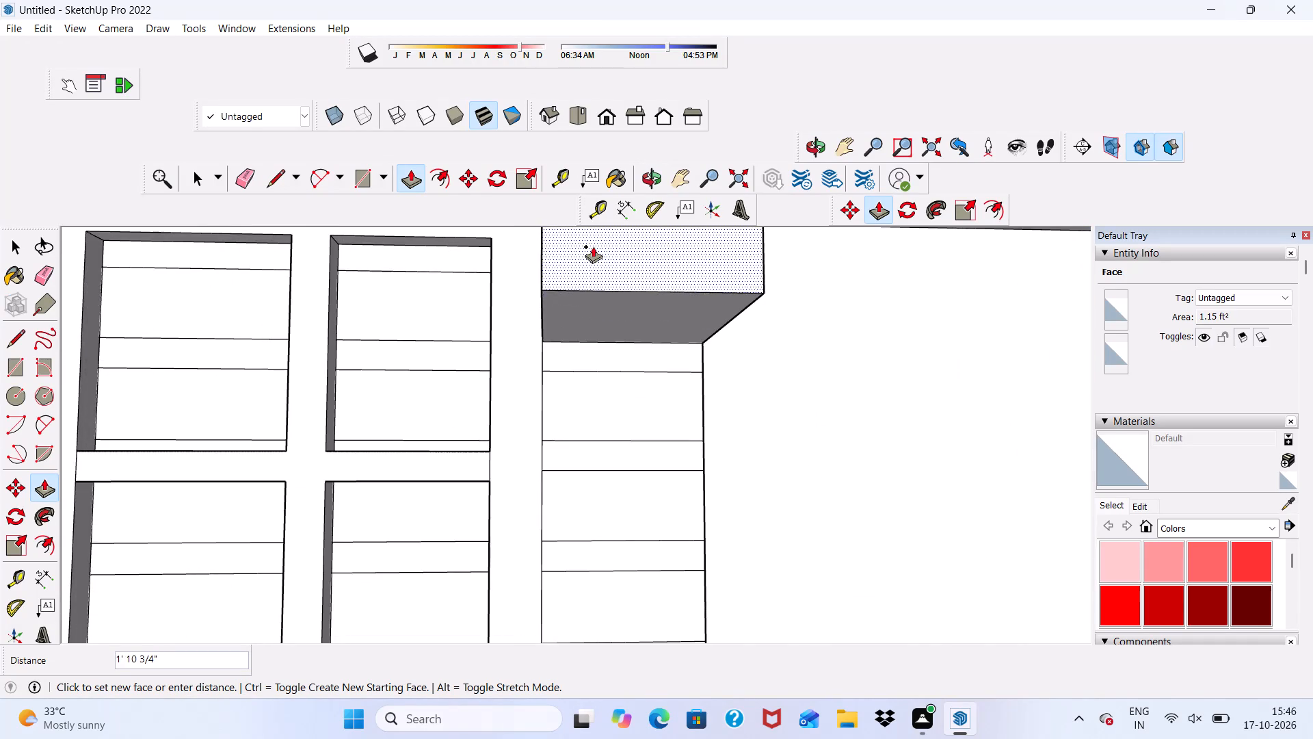
{"action": "scroll", "coordinate": [593, 260], "scroll_direction": "down", "scroll_amount": 6}
{"action": "middle_click_drag", "start_coordinate": [622, 371], "coordinate": [496, 492]}
{"action": "scroll", "coordinate": [578, 348], "scroll_direction": "up", "scroll_amount": 3}
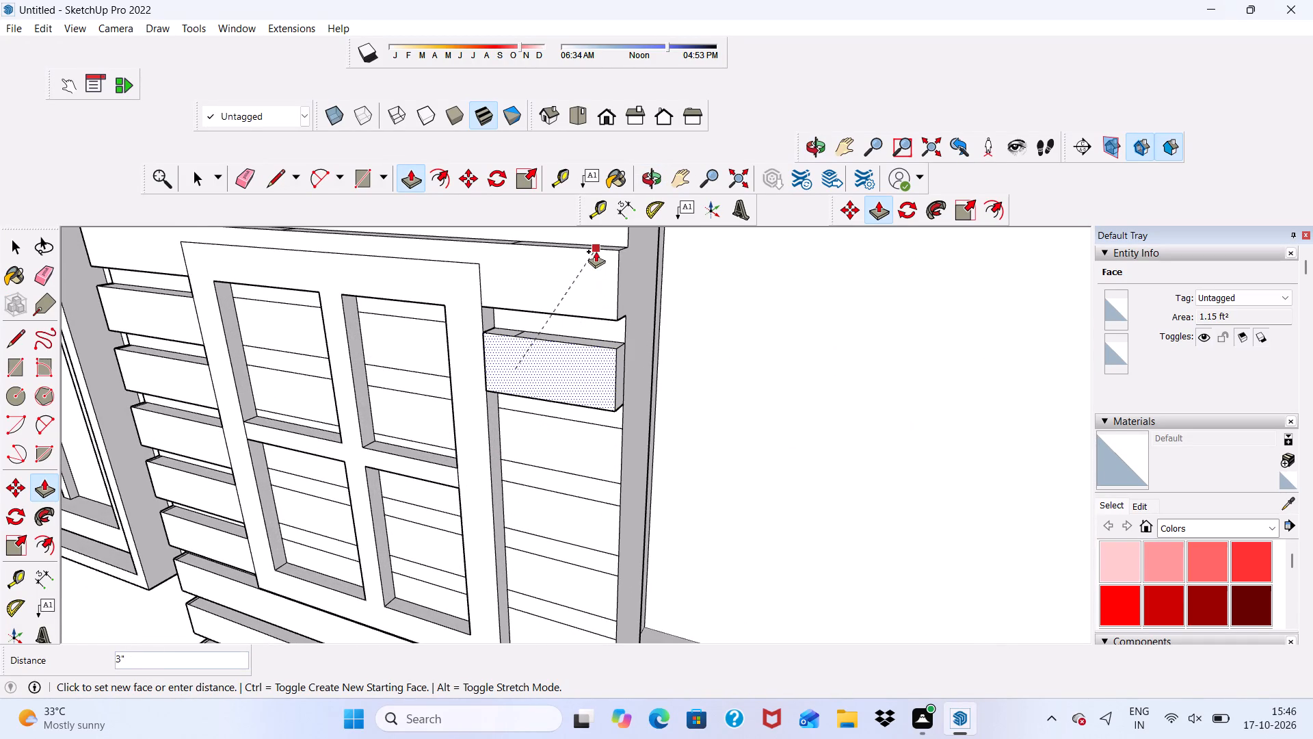
{"action": "left_click", "coordinate": [596, 251]}
Push/Pull the remaining four short siding bands on the balcony side of the window frame outward 3" each.
{"action": "left_click", "coordinate": [564, 469]}
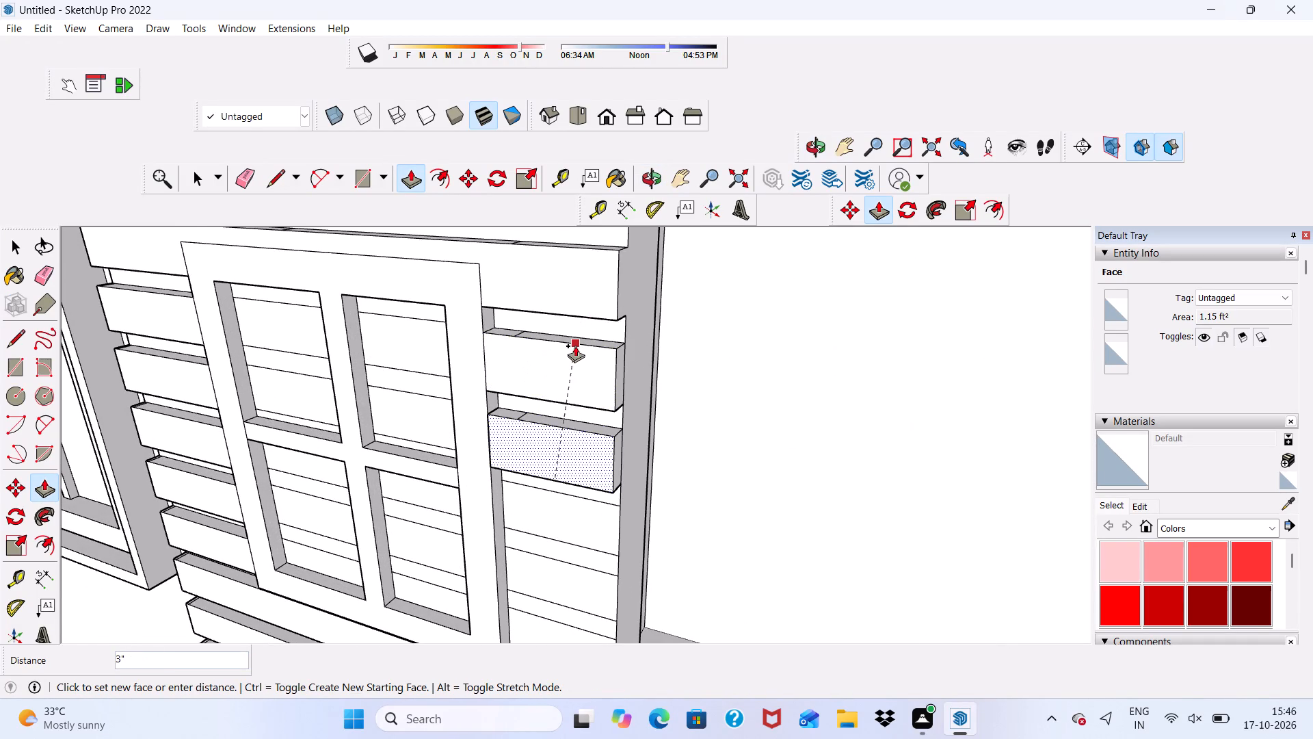
{"action": "left_click", "coordinate": [575, 346]}
{"action": "left_click", "coordinate": [574, 526]}
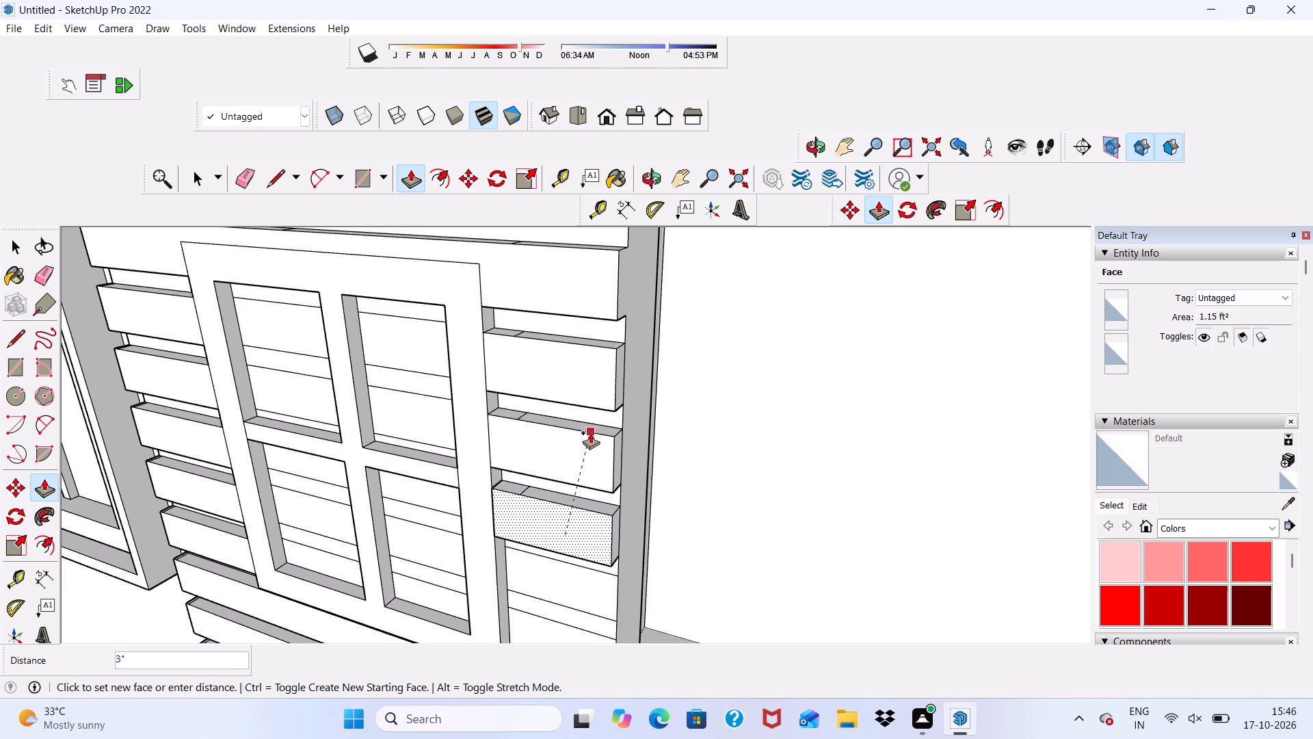
{"action": "left_click", "coordinate": [590, 432]}
{"action": "scroll", "coordinate": [579, 465], "scroll_direction": "down", "scroll_amount": 4}
{"action": "scroll", "coordinate": [579, 555], "scroll_direction": "up", "scroll_amount": 1}
{"action": "left_click", "coordinate": [578, 556]}
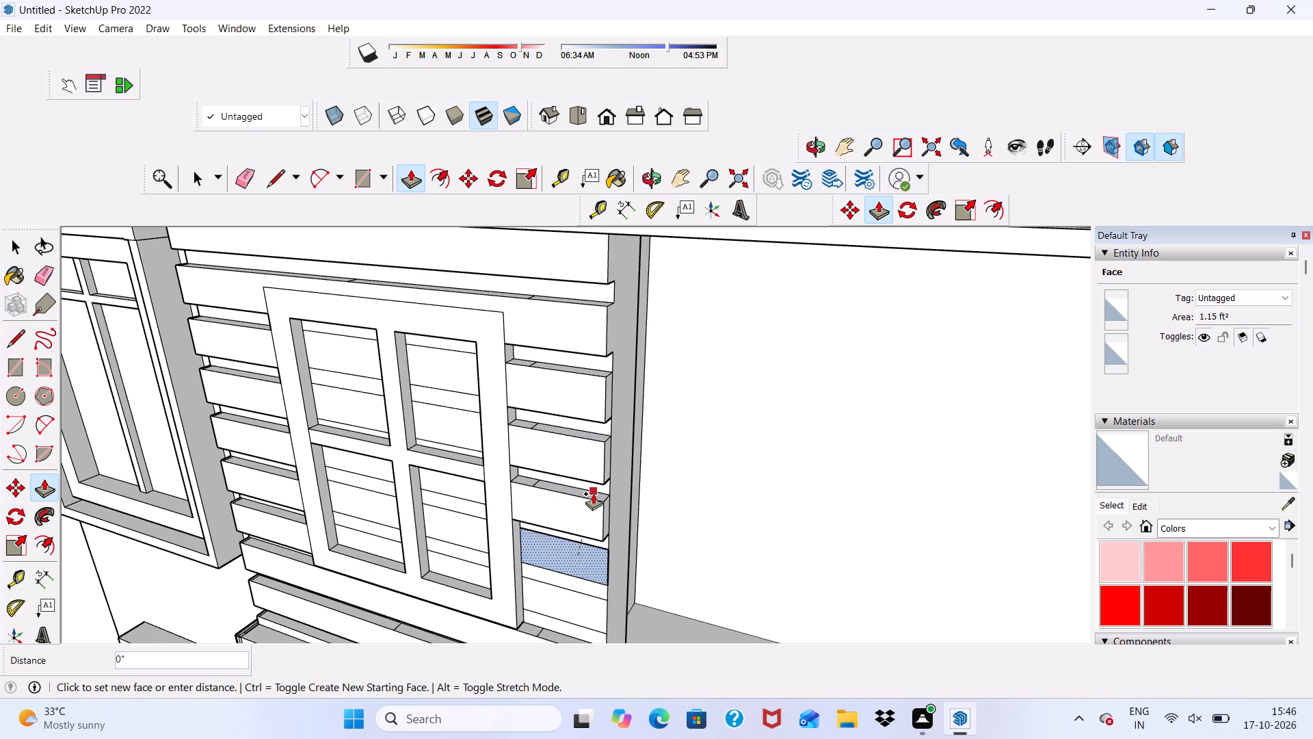
{"action": "left_click", "coordinate": [594, 498]}
{"action": "scroll", "coordinate": [552, 593], "scroll_direction": "up", "scroll_amount": 1}
{"action": "left_click", "coordinate": [551, 599]}
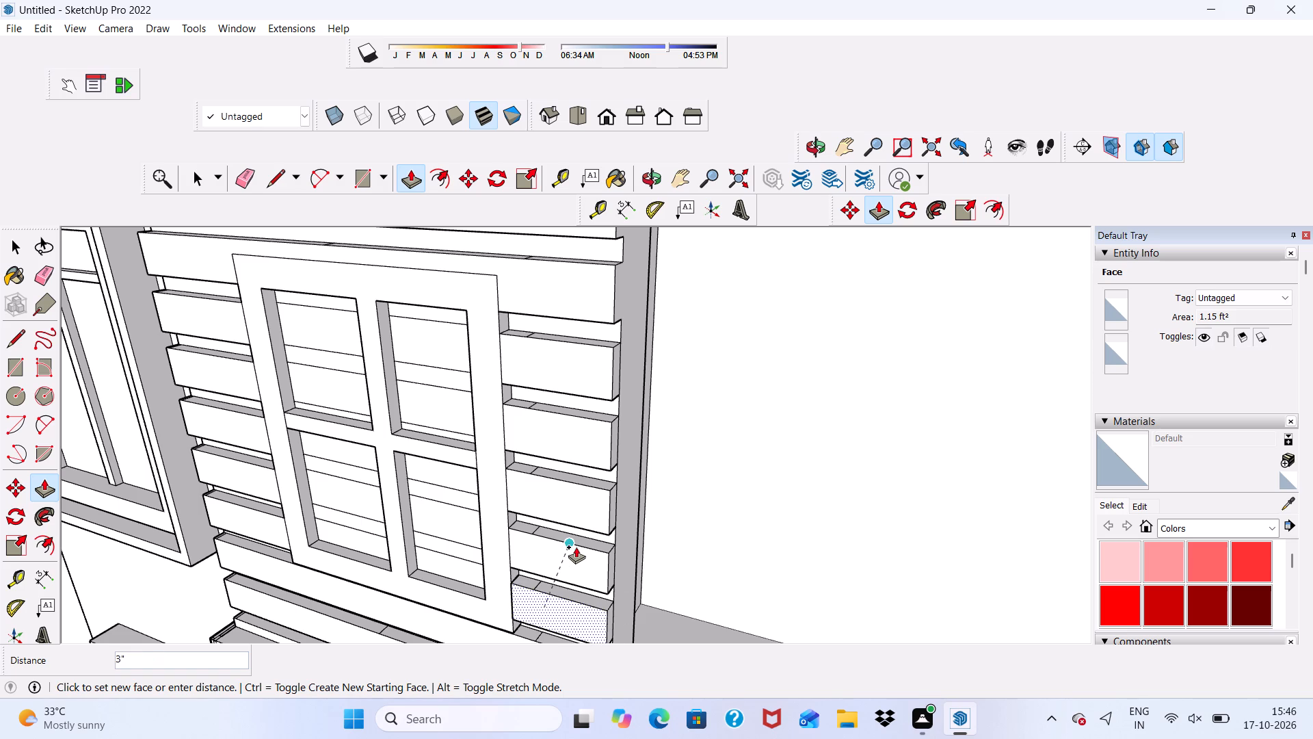
{"action": "scroll", "coordinate": [576, 547], "scroll_direction": "up", "scroll_amount": 7}
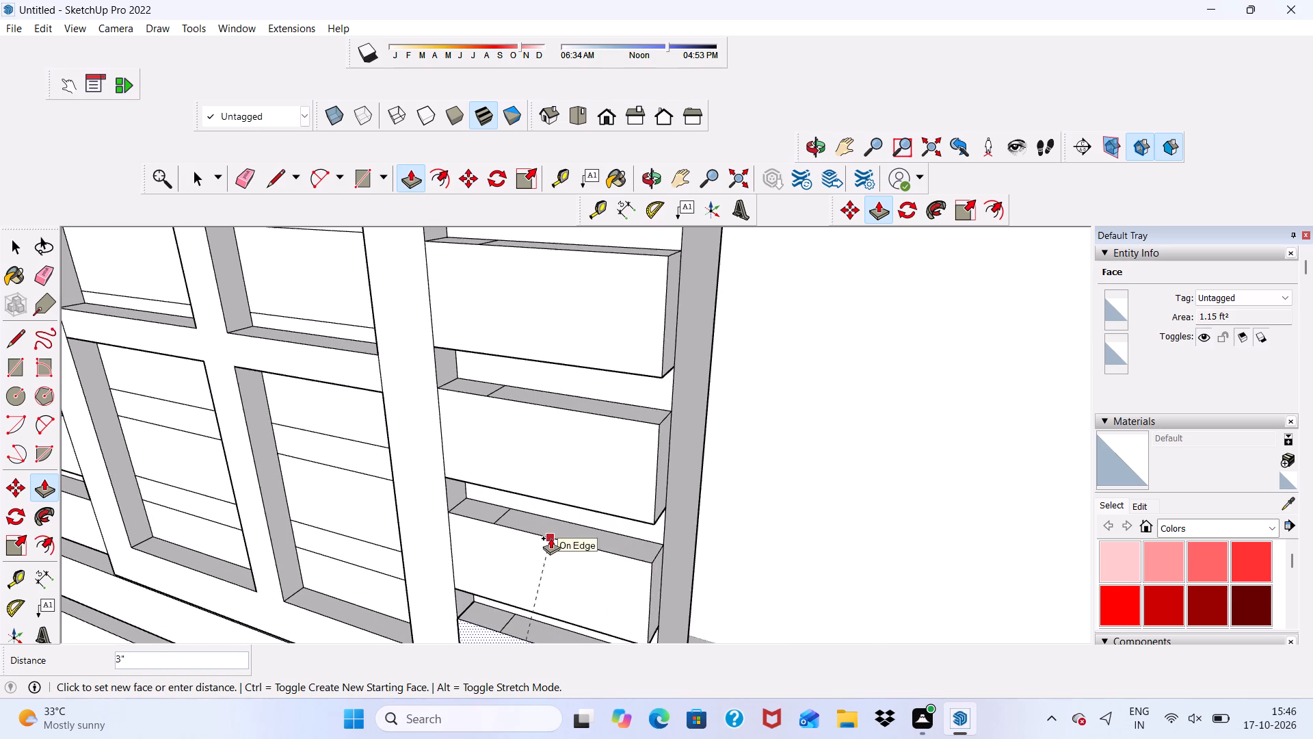
{"action": "left_click", "coordinate": [551, 538]}
Erase the short leftover edge across the top ledge of the middle siding band below the window, toward the tower side.
{"action": "scroll", "coordinate": [529, 456], "scroll_direction": "down", "scroll_amount": 11}
{"action": "scroll", "coordinate": [587, 569], "scroll_direction": "up", "scroll_amount": 5}
{"action": "scroll", "coordinate": [539, 562], "scroll_direction": "down", "scroll_amount": 6}
{"action": "middle_click_drag", "start_coordinate": [529, 567], "coordinate": [600, 447]}
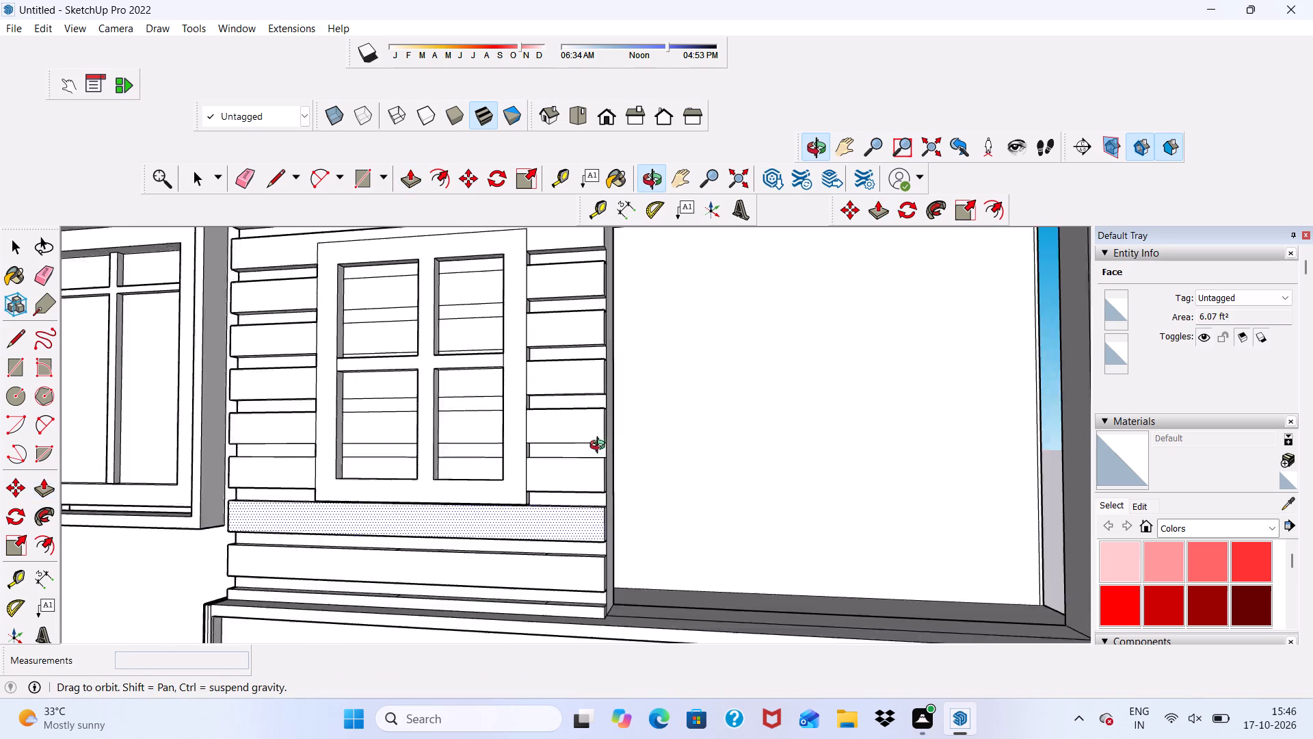
{"action": "middle_click_drag", "start_coordinate": [600, 447], "coordinate": [563, 543]}
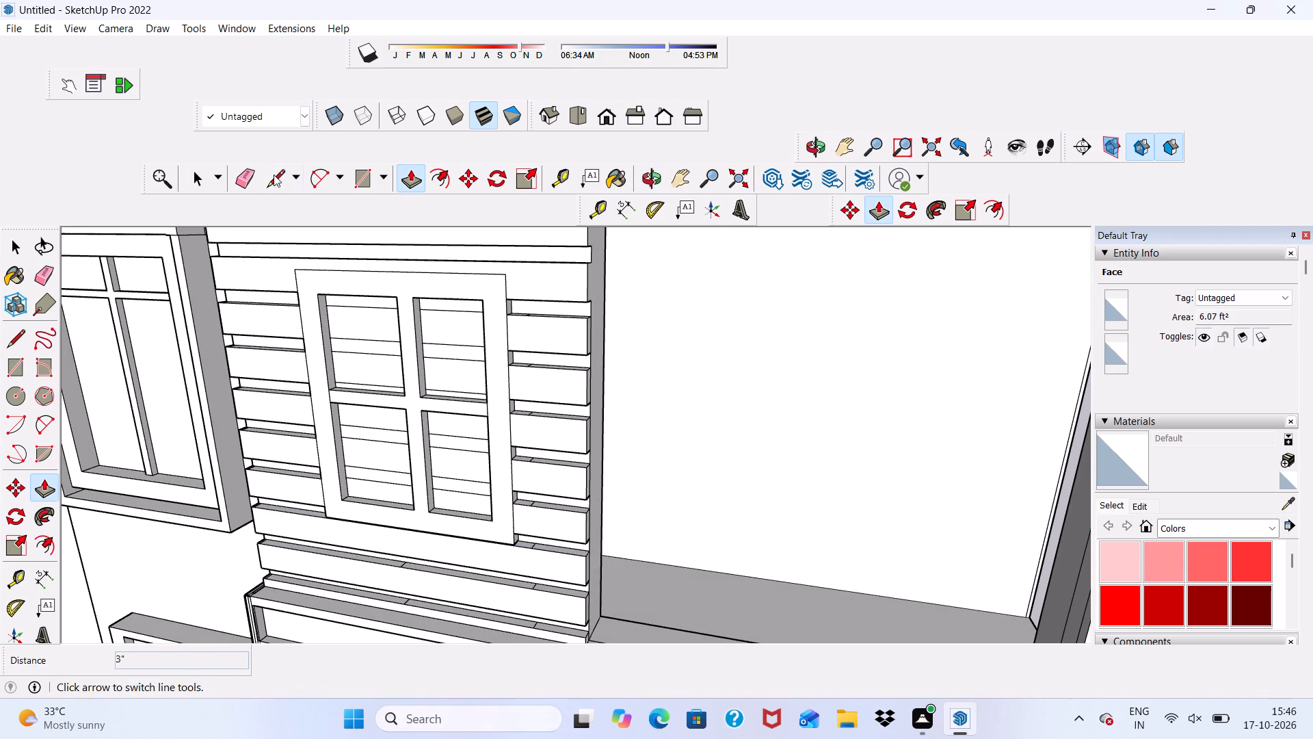
{"action": "left_click", "coordinate": [245, 170]}
{"action": "scroll", "coordinate": [373, 584], "scroll_direction": "up", "scroll_amount": 4}
{"action": "scroll", "coordinate": [388, 575], "scroll_direction": "down", "scroll_amount": 6}
{"action": "scroll", "coordinate": [438, 580], "scroll_direction": "up", "scroll_amount": 10}
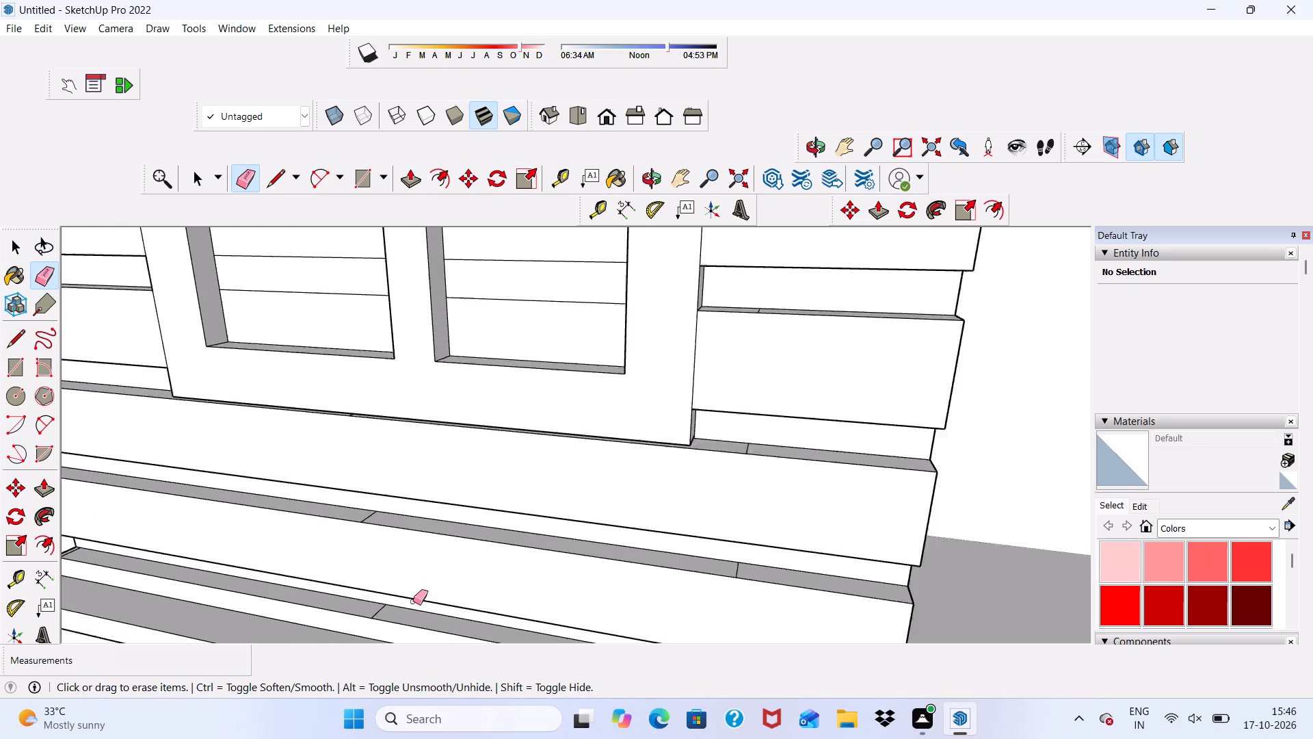
{"action": "scroll", "coordinate": [413, 601], "scroll_direction": "up", "scroll_amount": 7}
{"action": "left_click", "coordinate": [364, 605]}
{"action": "left_click", "coordinate": [353, 601]}
{"action": "left_click_drag", "start_coordinate": [352, 601], "coordinate": [366, 610]}
{"action": "scroll", "coordinate": [330, 469], "scroll_direction": "up", "scroll_amount": 1}
{"action": "left_click", "coordinate": [340, 431]}
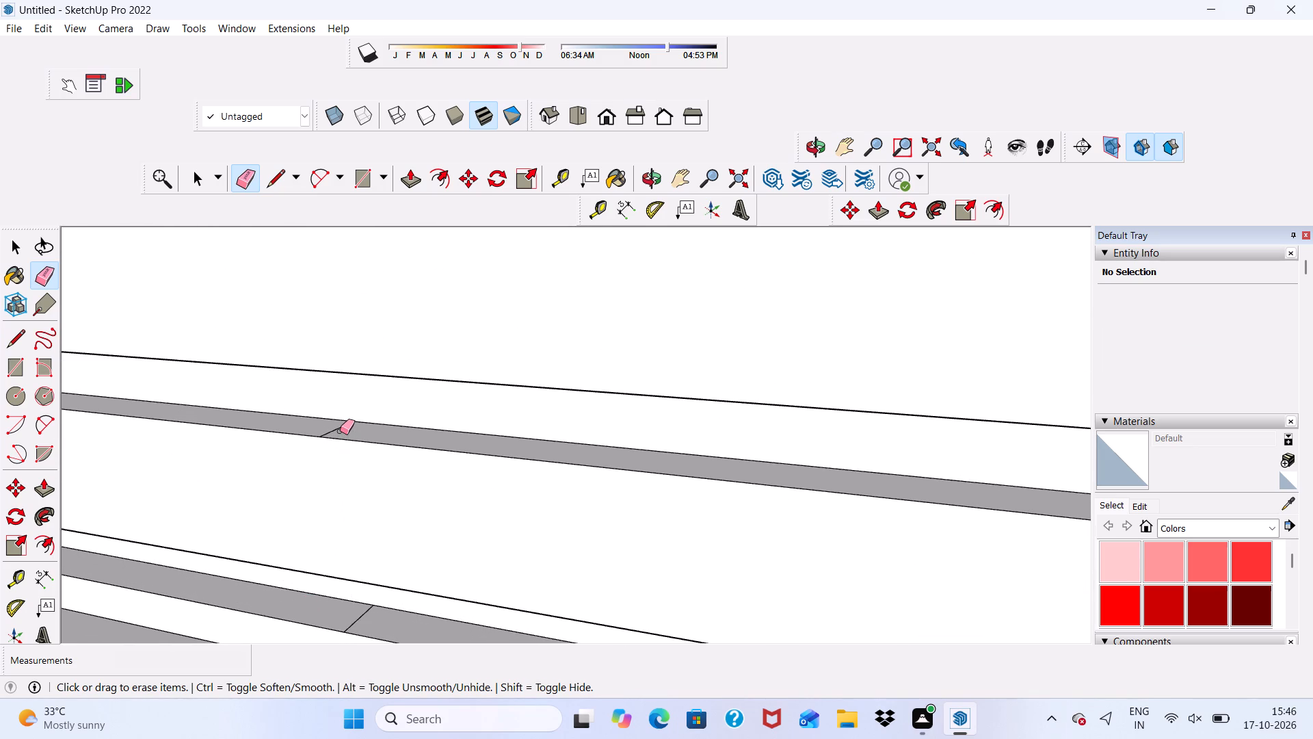
Erase the short leftover edges across the top ledges of the two lowest siding bands, near their balcony end.
{"action": "scroll", "coordinate": [334, 432], "scroll_direction": "down", "scroll_amount": 14}
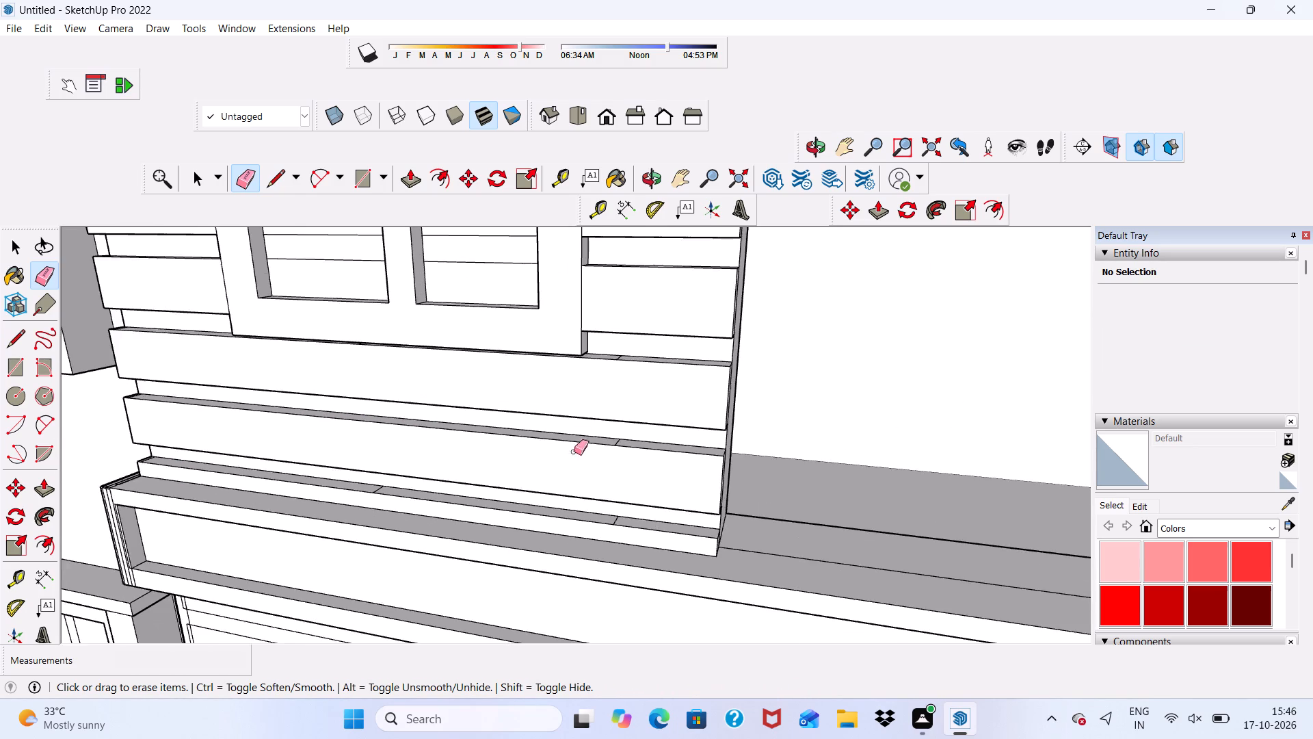
{"action": "scroll", "coordinate": [576, 464], "scroll_direction": "down", "scroll_amount": 1}
{"action": "middle_click_drag", "start_coordinate": [581, 467], "coordinate": [542, 537]}
{"action": "scroll", "coordinate": [538, 541], "scroll_direction": "up", "scroll_amount": 10}
{"action": "left_click_drag", "start_coordinate": [596, 499], "coordinate": [605, 504]}
{"action": "left_click_drag", "start_coordinate": [596, 350], "coordinate": [609, 352]}
Erase the short leftover edges across the two lowest siding ledges between the window frame and the balcony bay.
{"action": "scroll", "coordinate": [583, 422], "scroll_direction": "down", "scroll_amount": 9}
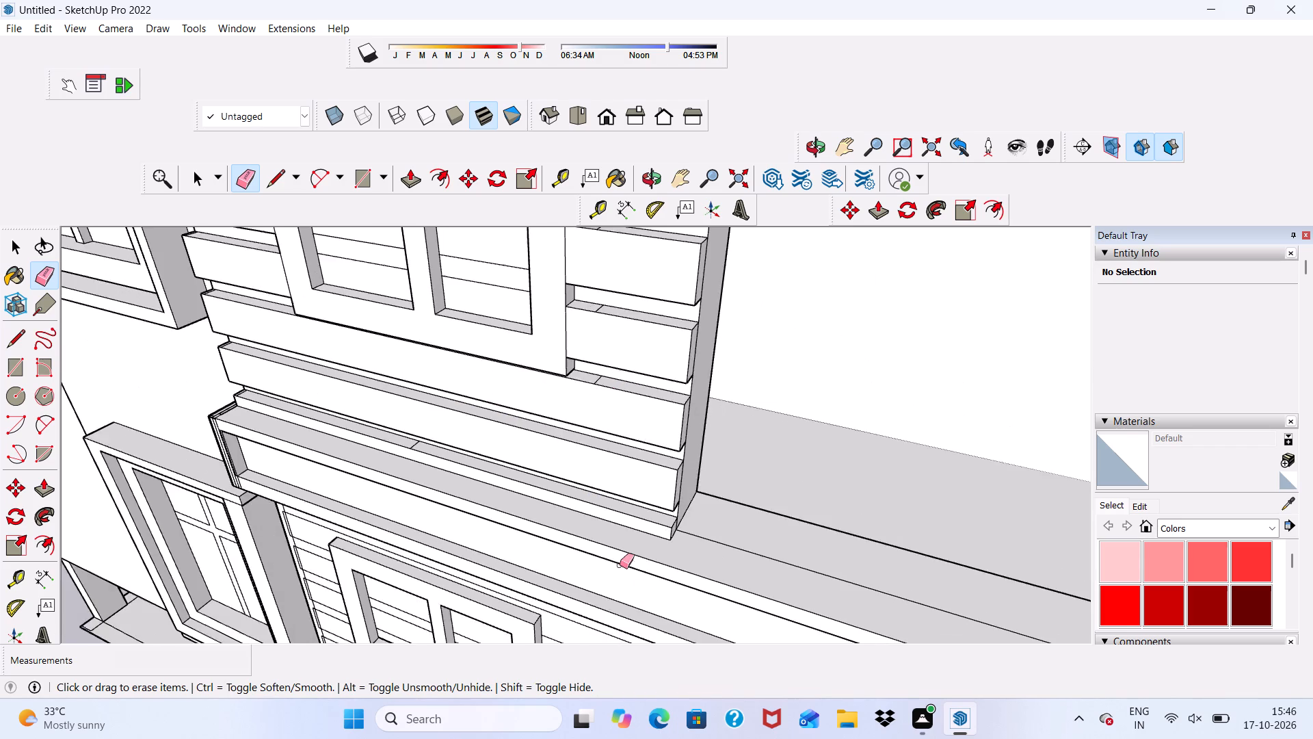
{"action": "scroll", "coordinate": [620, 565], "scroll_direction": "down", "scroll_amount": 9}
{"action": "scroll", "coordinate": [639, 376], "scroll_direction": "up", "scroll_amount": 1}
{"action": "scroll", "coordinate": [618, 457], "scroll_direction": "up", "scroll_amount": 13}
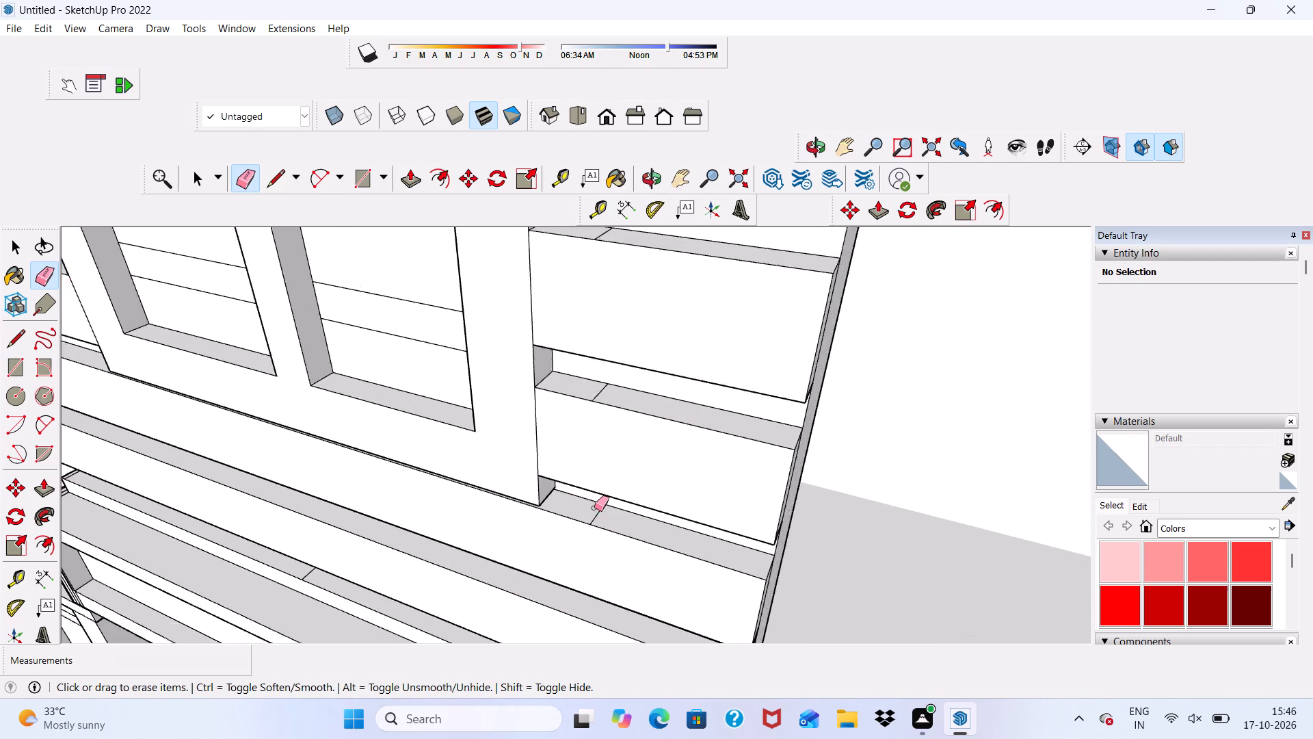
{"action": "scroll", "coordinate": [594, 508], "scroll_direction": "up", "scroll_amount": 1}
{"action": "left_click_drag", "start_coordinate": [592, 505], "coordinate": [603, 519]}
{"action": "left_click_drag", "start_coordinate": [598, 372], "coordinate": [602, 378]}
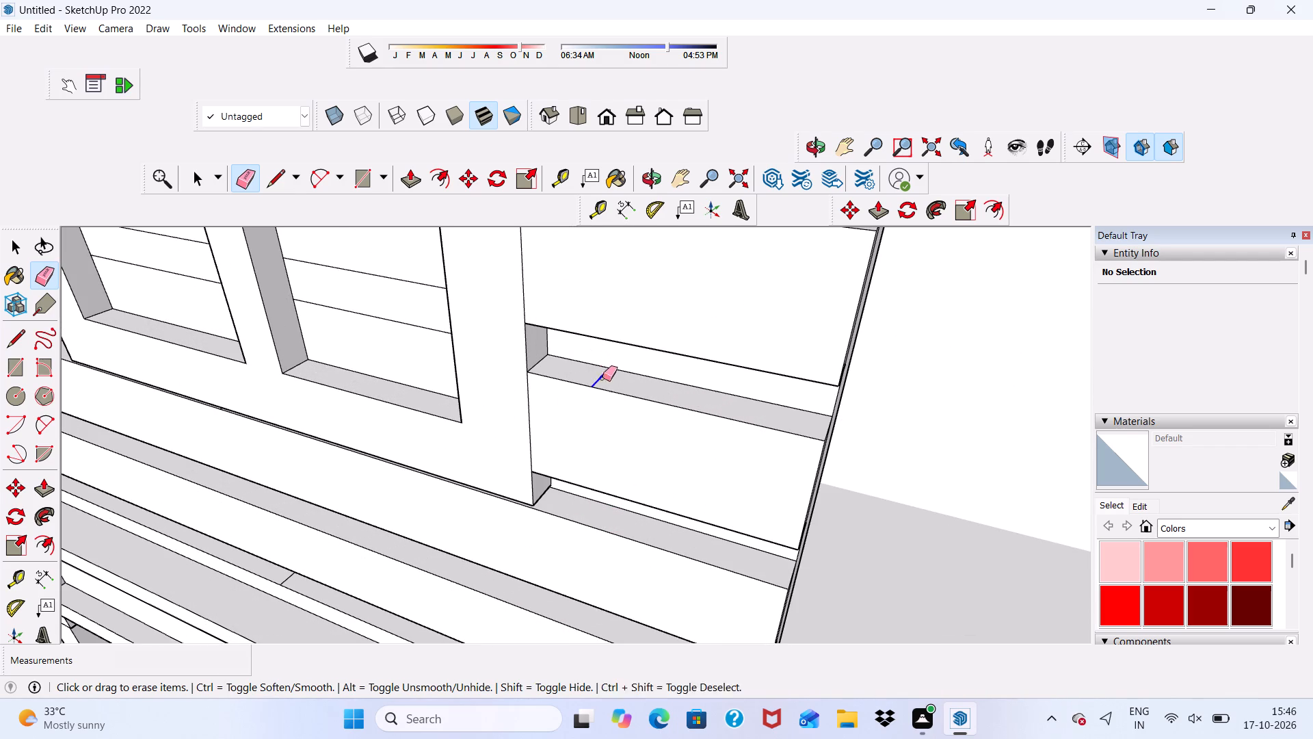
{"action": "left_click_drag", "start_coordinate": [602, 378], "coordinate": [609, 387]}
Erase the leftover edges across the ledges of the remaining upper short siding bands on the balcony side of the window.
{"action": "scroll", "coordinate": [585, 412], "scroll_direction": "down", "scroll_amount": 17}
{"action": "scroll", "coordinate": [630, 445], "scroll_direction": "up", "scroll_amount": 1}
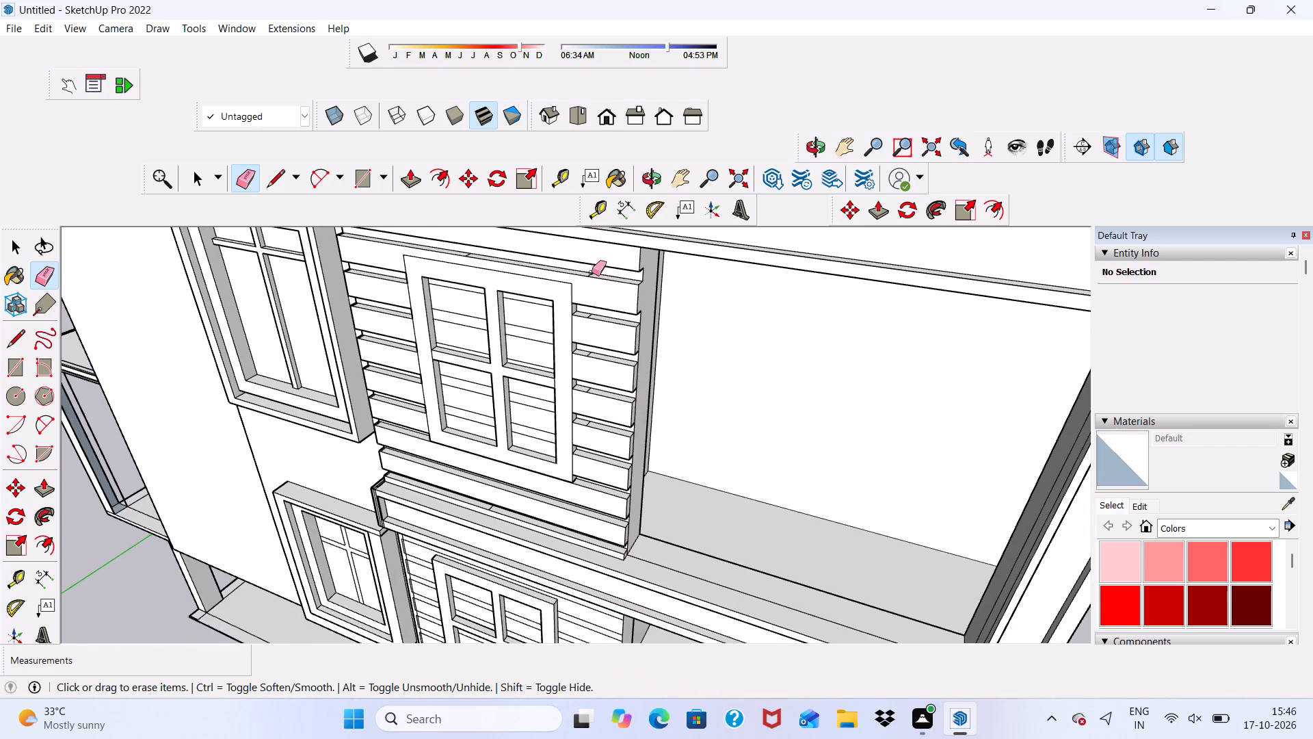
{"action": "scroll", "coordinate": [592, 272], "scroll_direction": "up", "scroll_amount": 10}
{"action": "left_click", "coordinate": [586, 281]}
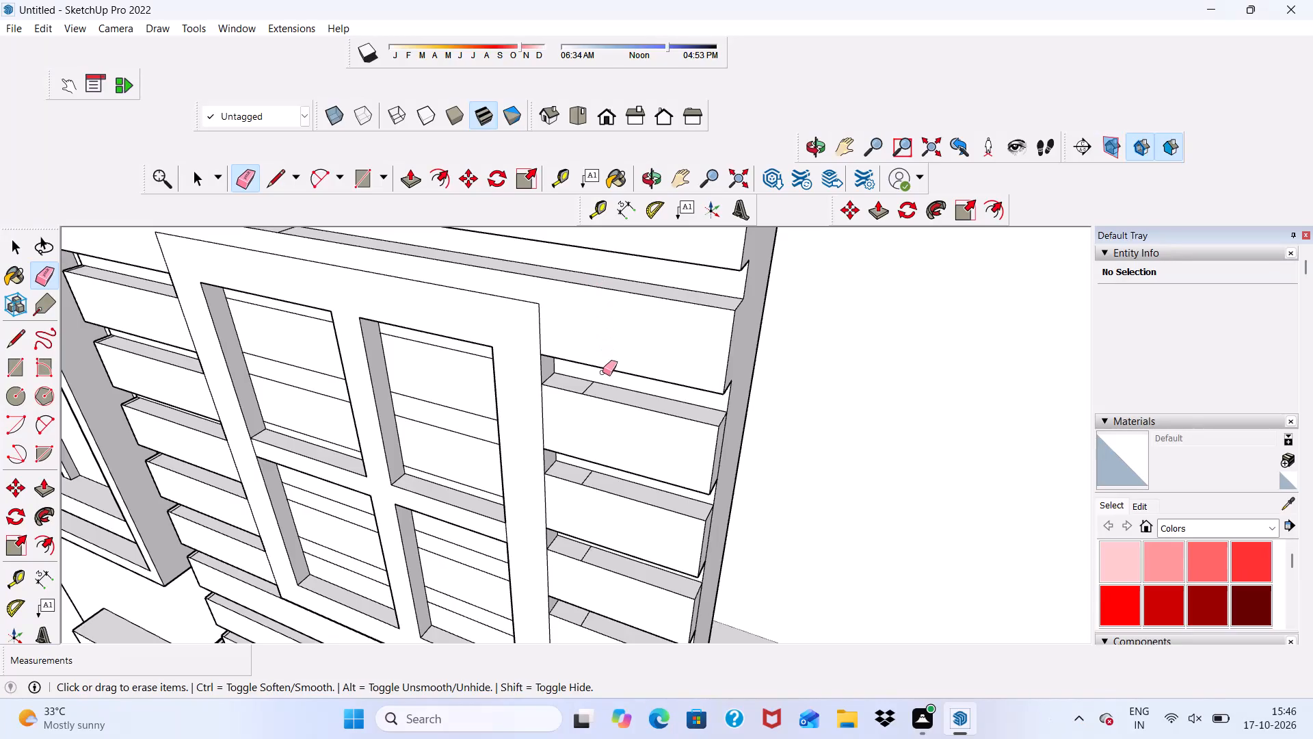
{"action": "left_click_drag", "start_coordinate": [579, 387], "coordinate": [595, 389]}
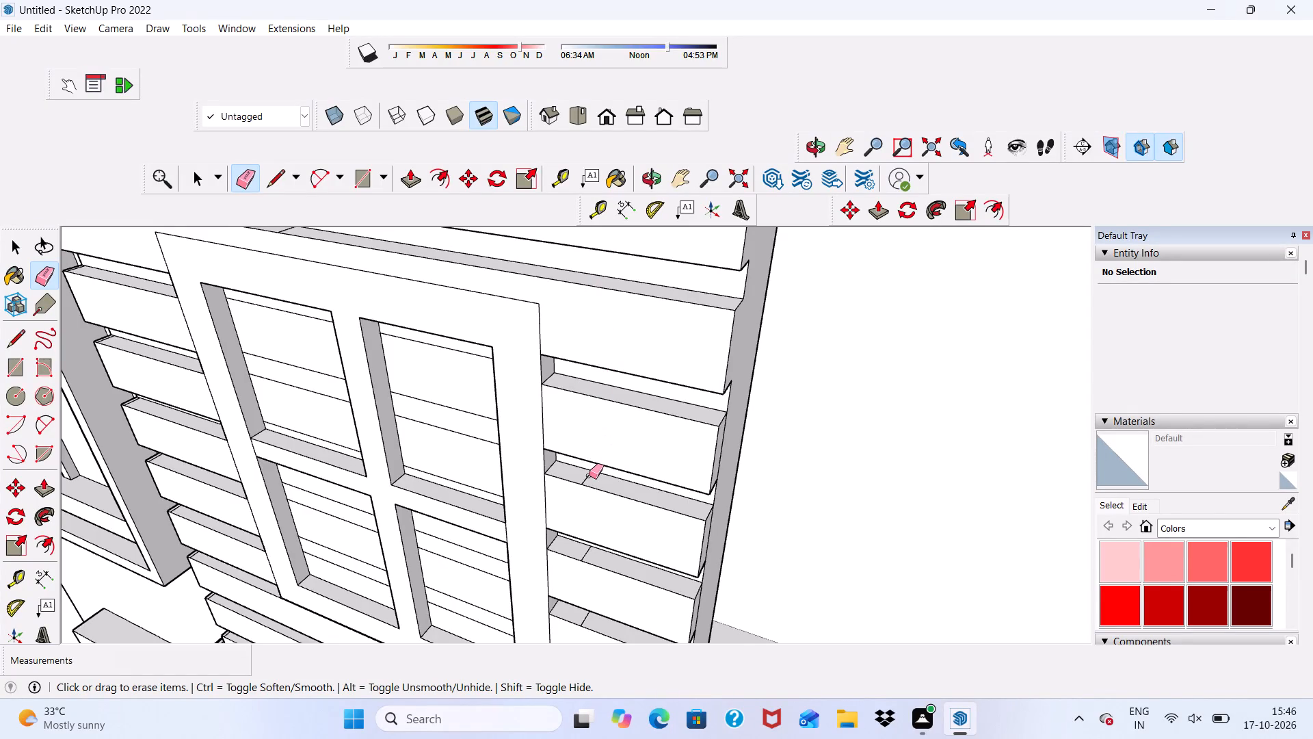
{"action": "left_click", "coordinate": [589, 476]}
{"action": "left_click", "coordinate": [586, 554]}
{"action": "scroll", "coordinate": [585, 588], "scroll_direction": "down", "scroll_amount": 3}
{"action": "scroll", "coordinate": [580, 624], "scroll_direction": "up", "scroll_amount": 16}
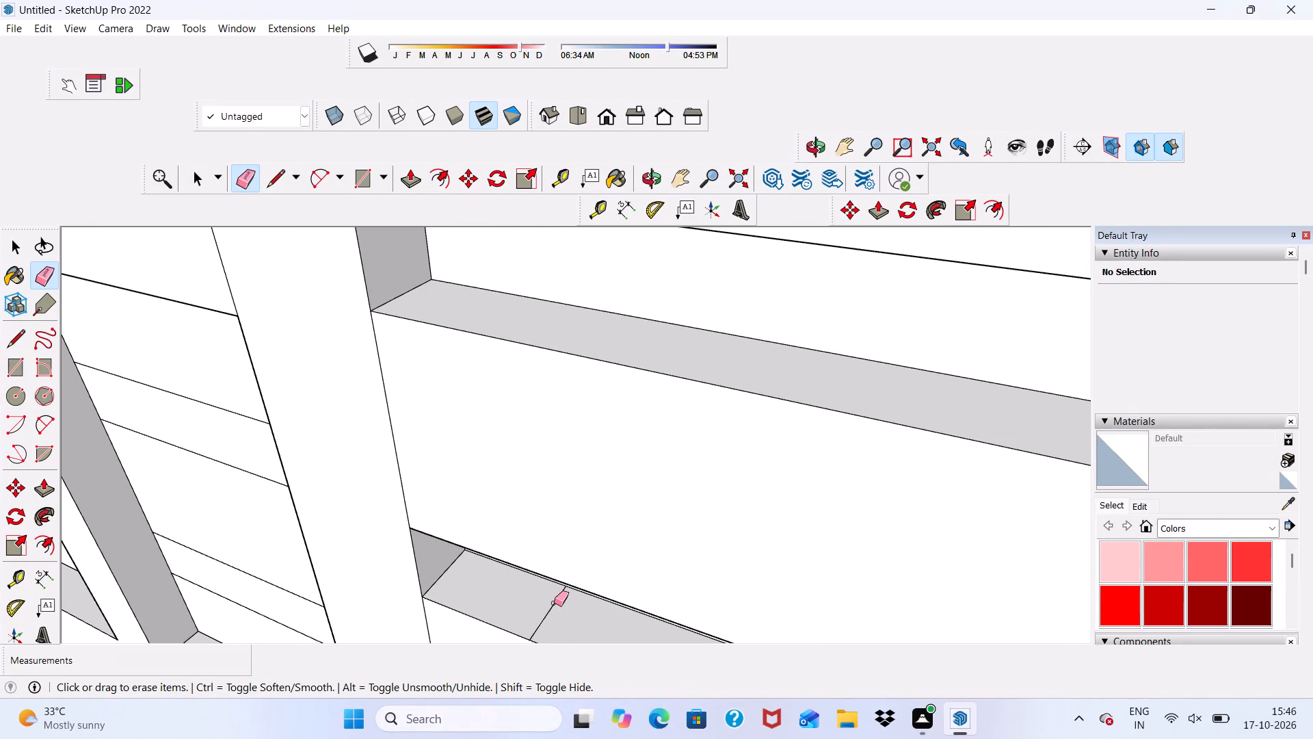
{"action": "left_click", "coordinate": [554, 603]}
Erase the short leftover edge across the underside of the long siding band just above the window frame.
{"action": "scroll", "coordinate": [525, 540], "scroll_direction": "down", "scroll_amount": 19}
{"action": "scroll", "coordinate": [615, 584], "scroll_direction": "up", "scroll_amount": 7}
{"action": "scroll", "coordinate": [603, 535], "scroll_direction": "down", "scroll_amount": 2}
{"action": "middle_click_drag", "start_coordinate": [602, 535], "coordinate": [665, 443]}
{"action": "scroll", "coordinate": [715, 456], "scroll_direction": "up", "scroll_amount": 1}
{"action": "scroll", "coordinate": [717, 450], "scroll_direction": "down", "scroll_amount": 7}
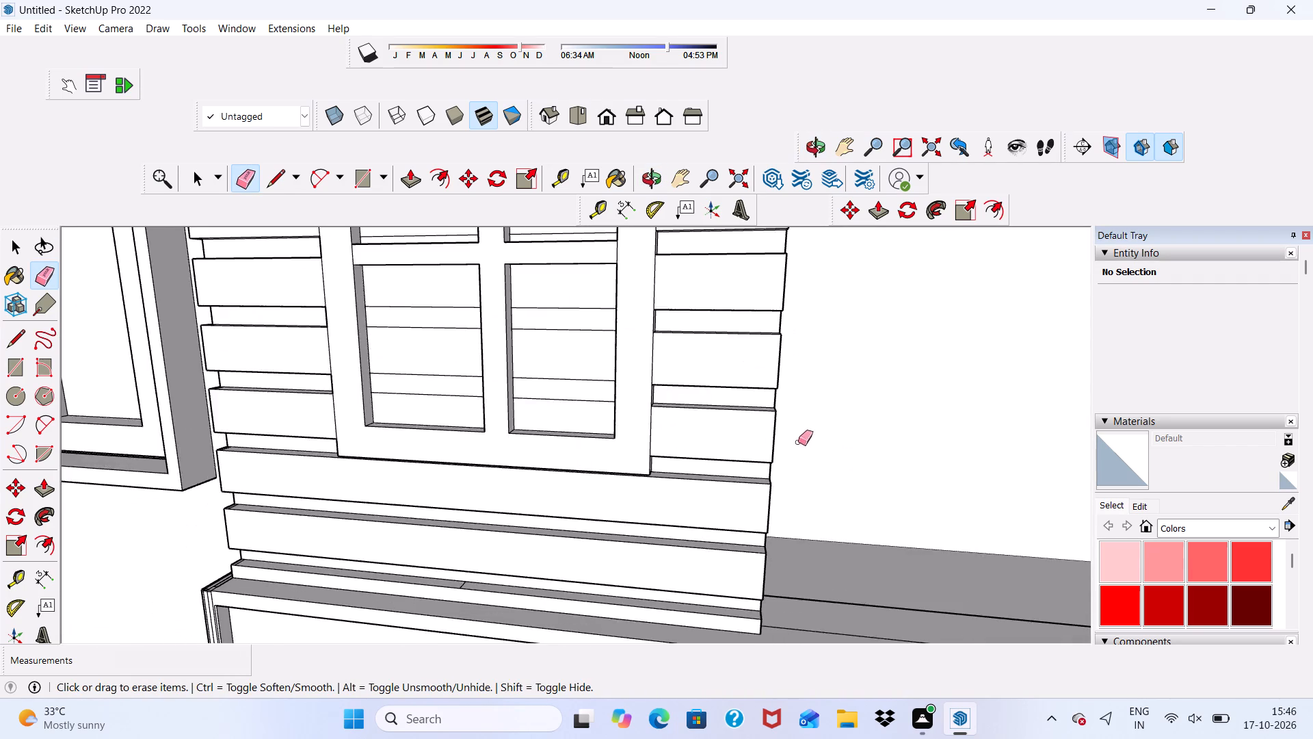
{"action": "scroll", "coordinate": [750, 463], "scroll_direction": "down", "scroll_amount": 7}
{"action": "middle_click_drag", "start_coordinate": [531, 478], "coordinate": [538, 622]}
{"action": "scroll", "coordinate": [480, 351], "scroll_direction": "up", "scroll_amount": 5}
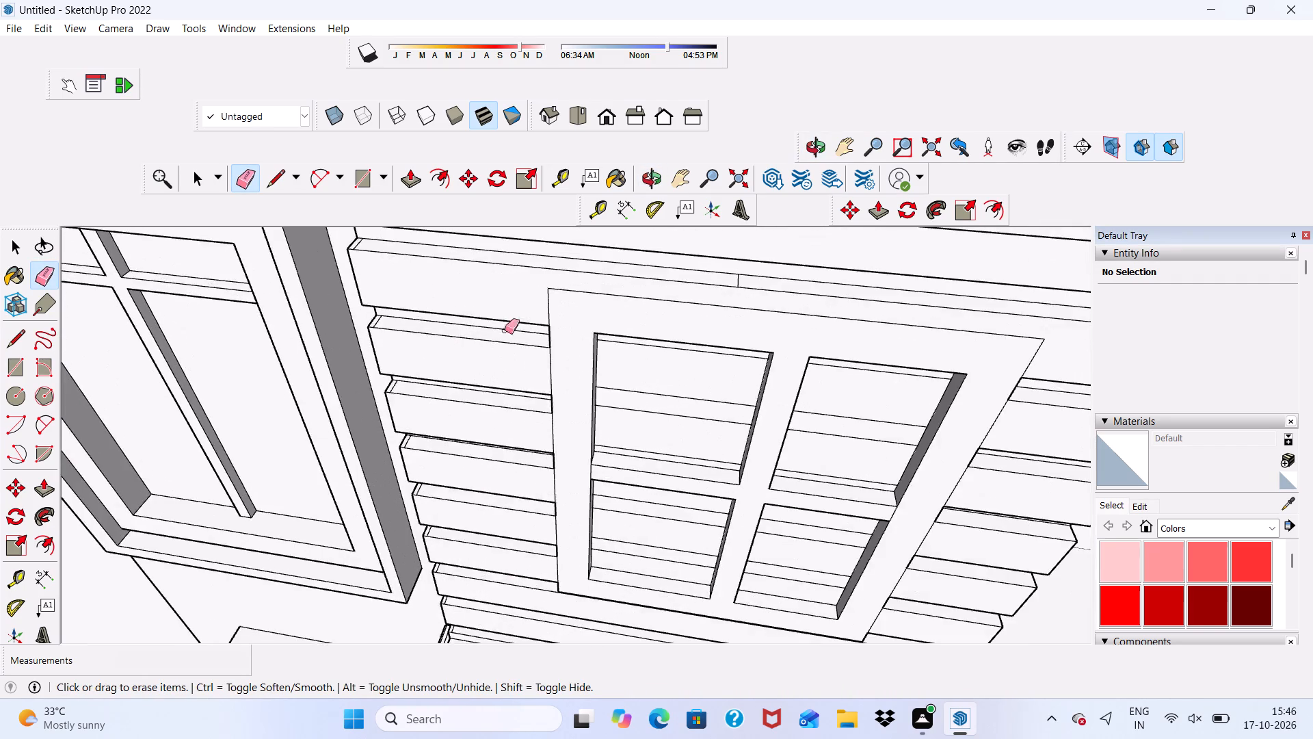
{"action": "scroll", "coordinate": [505, 330], "scroll_direction": "up", "scroll_amount": 7}
{"action": "left_click", "coordinate": [812, 271]}
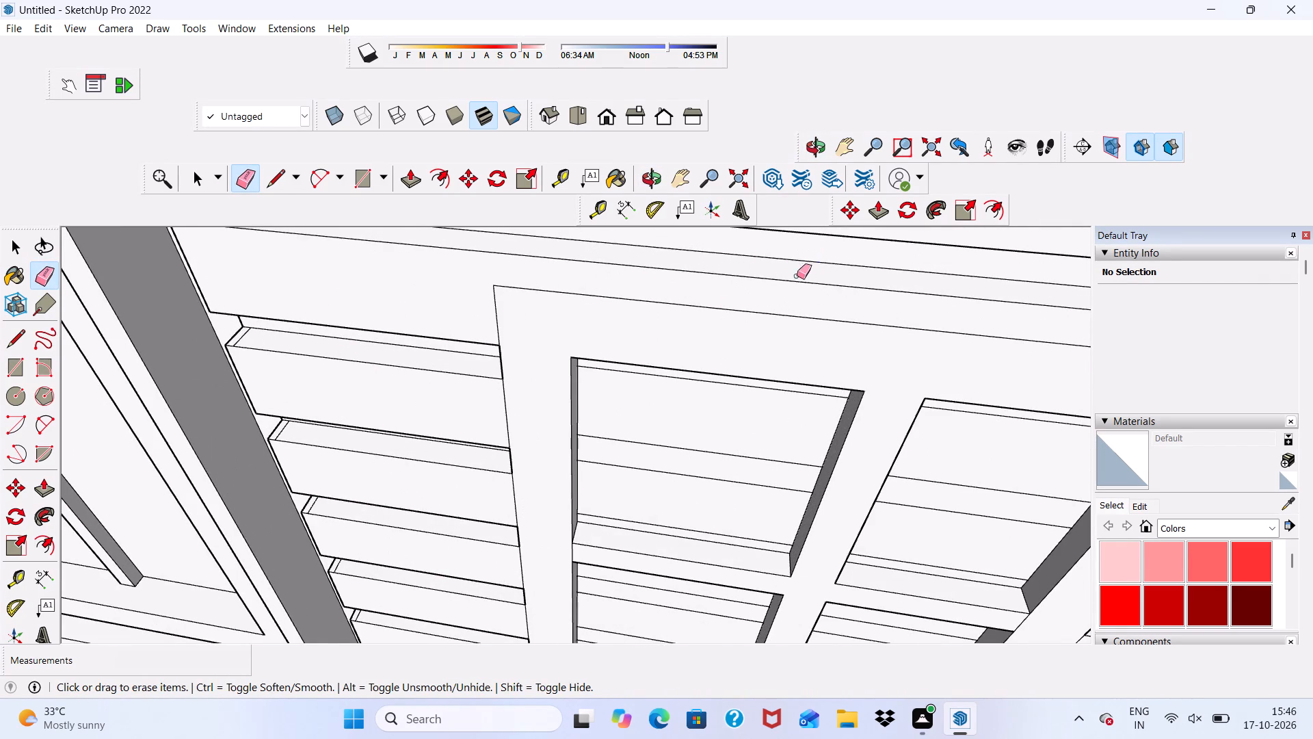
Erase the short leftover edges at the tower-side ends of three successive short siding band ledges beside the window frame.
{"action": "scroll", "coordinate": [672, 328], "scroll_direction": "down", "scroll_amount": 12}
{"action": "middle_click_drag", "start_coordinate": [729, 469], "coordinate": [685, 465]}
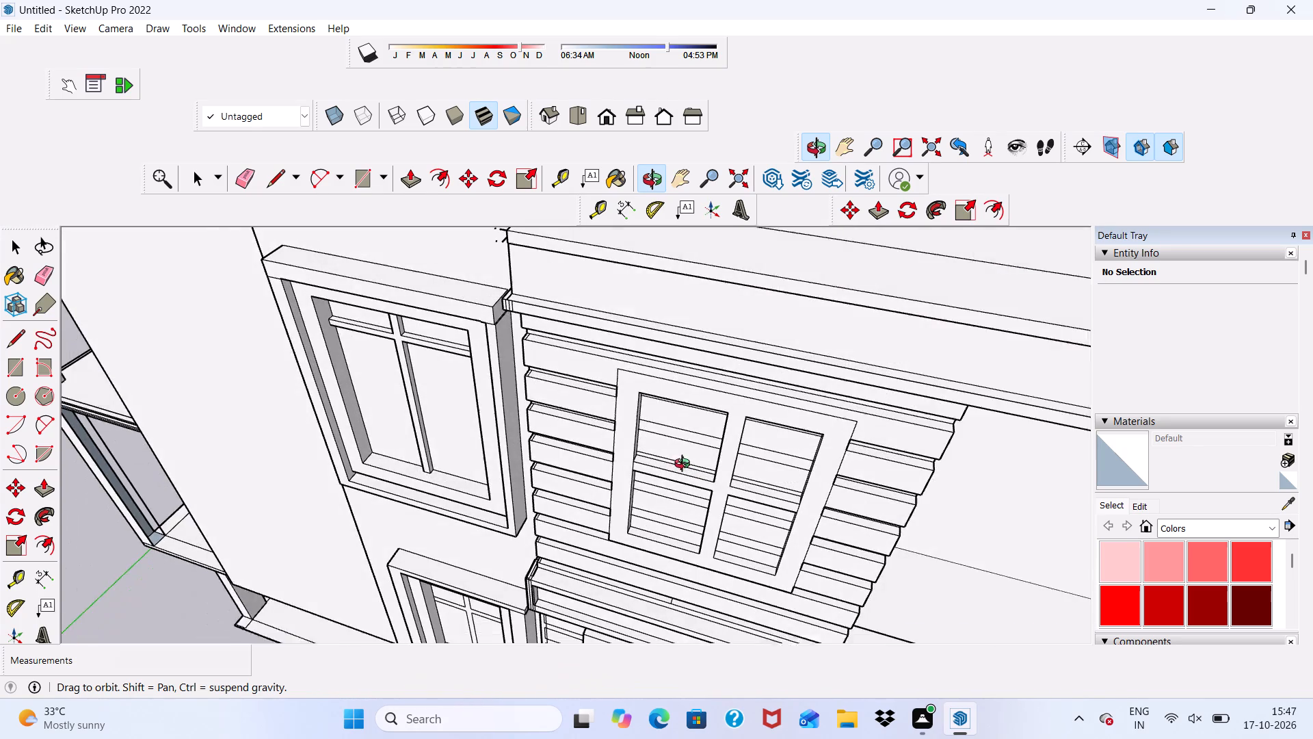
{"action": "middle_click_drag", "start_coordinate": [685, 465], "coordinate": [684, 467]}
{"action": "scroll", "coordinate": [546, 484], "scroll_direction": "up", "scroll_amount": 7}
{"action": "scroll", "coordinate": [529, 320], "scroll_direction": "up", "scroll_amount": 7}
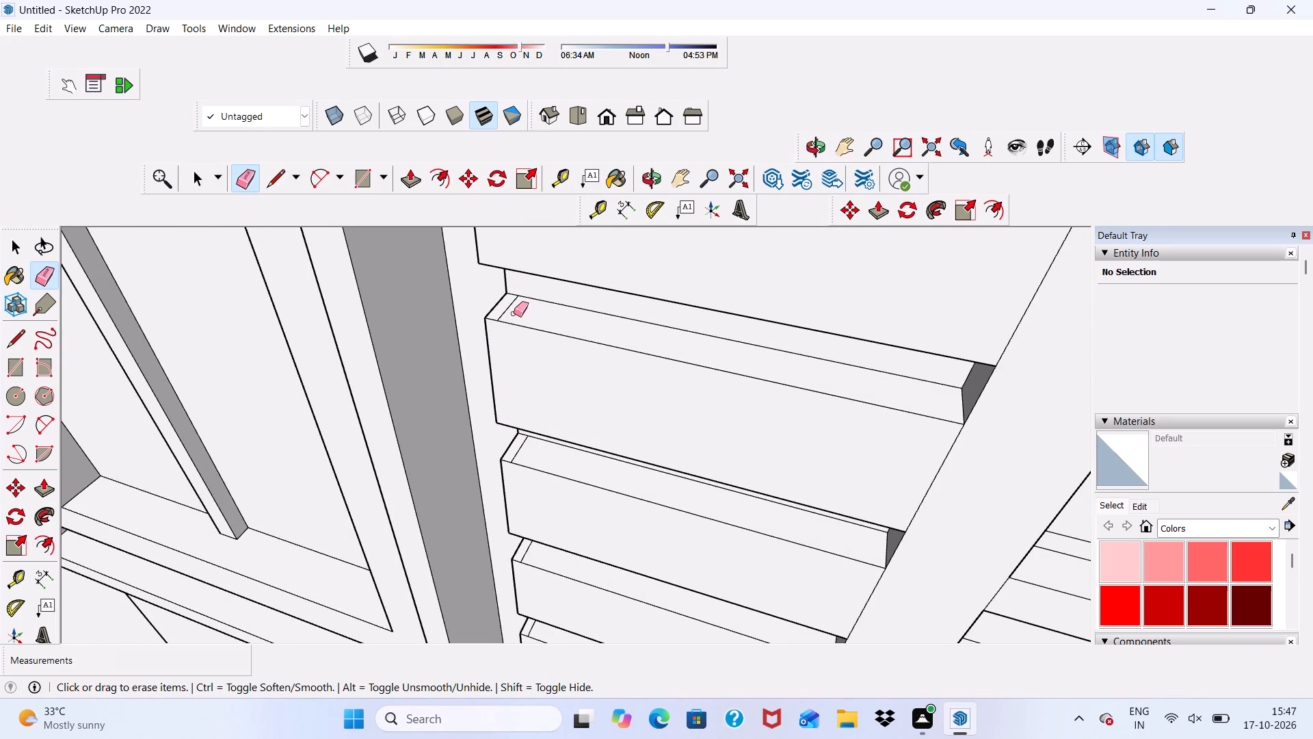
{"action": "left_click", "coordinate": [507, 305]}
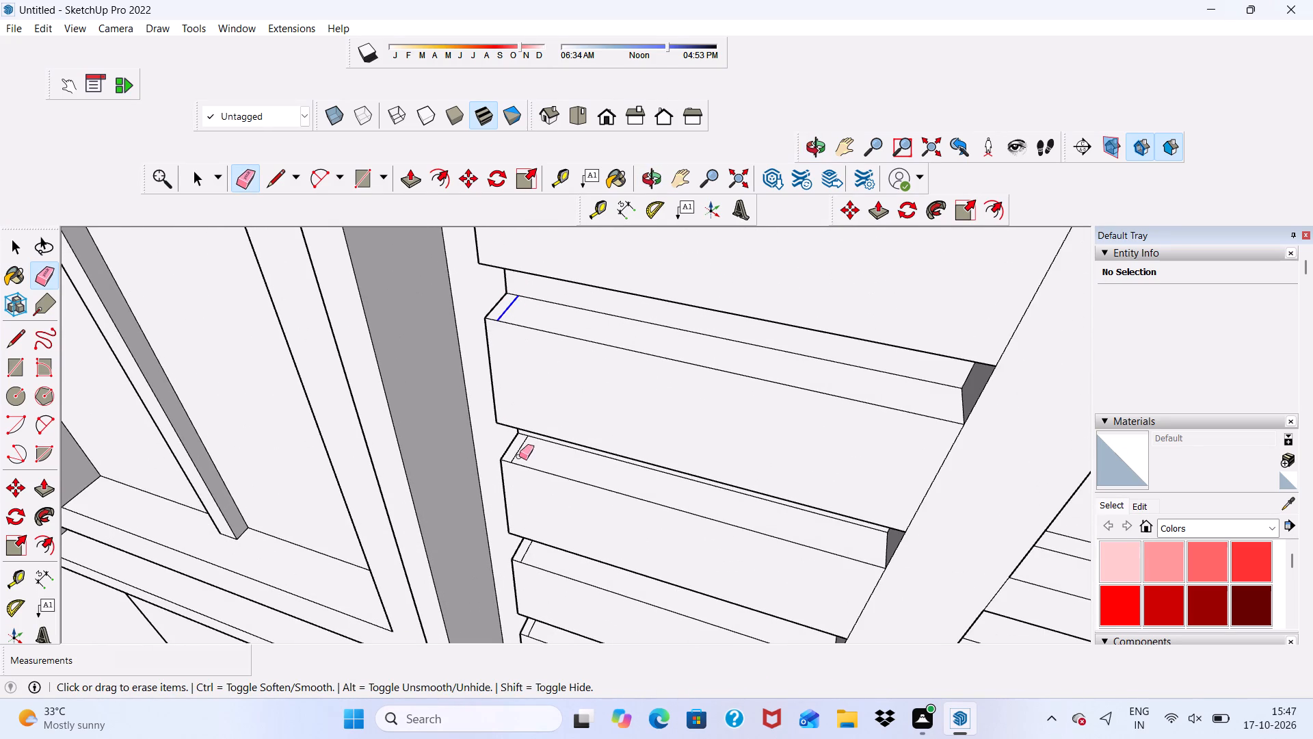
{"action": "left_click", "coordinate": [514, 451]}
{"action": "left_click", "coordinate": [520, 453]}
{"action": "scroll", "coordinate": [523, 576], "scroll_direction": "up", "scroll_amount": 4}
{"action": "left_click_drag", "start_coordinate": [524, 534], "coordinate": [538, 544]}
Erase the leftover edges at the tower-side ends of the remaining lower siding band ledges, down to the balcony trim.
{"action": "scroll", "coordinate": [502, 482], "scroll_direction": "down", "scroll_amount": 5}
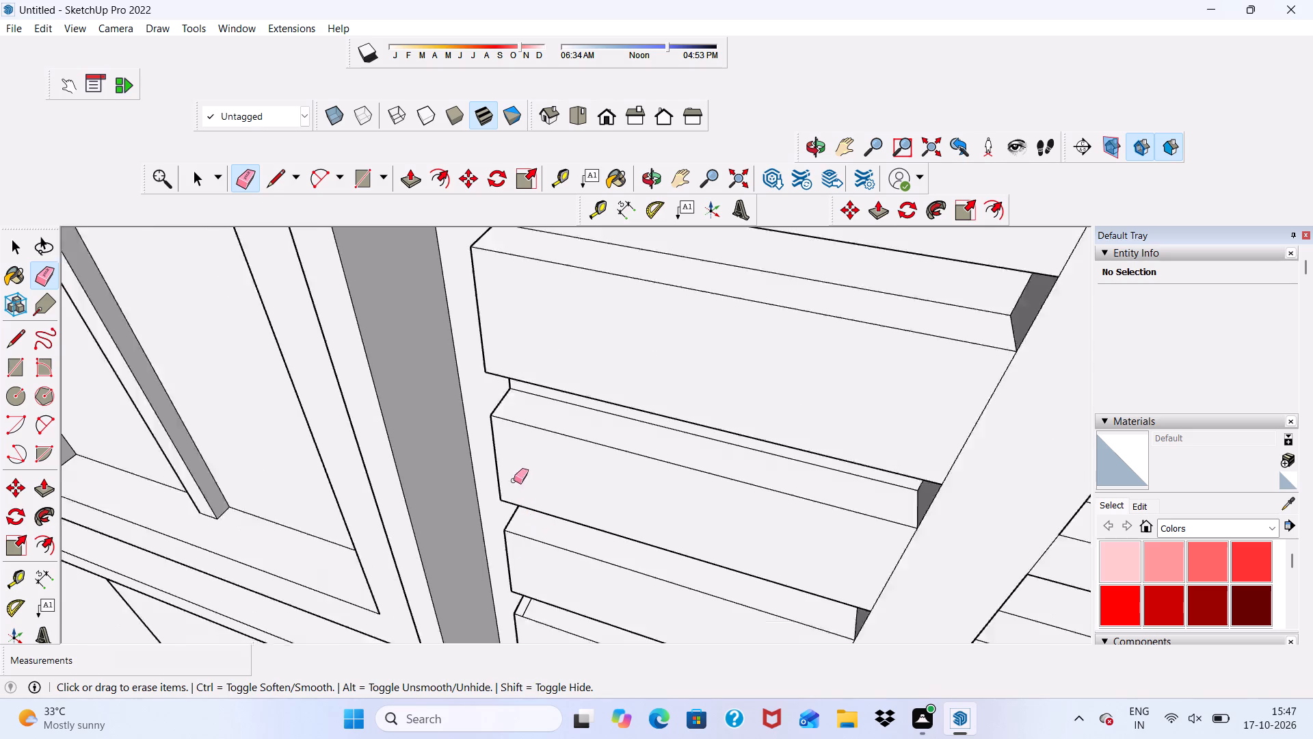
{"action": "scroll", "coordinate": [514, 480], "scroll_direction": "down", "scroll_amount": 2}
{"action": "scroll", "coordinate": [547, 588], "scroll_direction": "up", "scroll_amount": 7}
{"action": "scroll", "coordinate": [518, 561], "scroll_direction": "down", "scroll_amount": 1}
{"action": "scroll", "coordinate": [518, 561], "scroll_direction": "up", "scroll_amount": 5}
{"action": "left_click", "coordinate": [503, 560]}
{"action": "scroll", "coordinate": [499, 551], "scroll_direction": "down", "scroll_amount": 6}
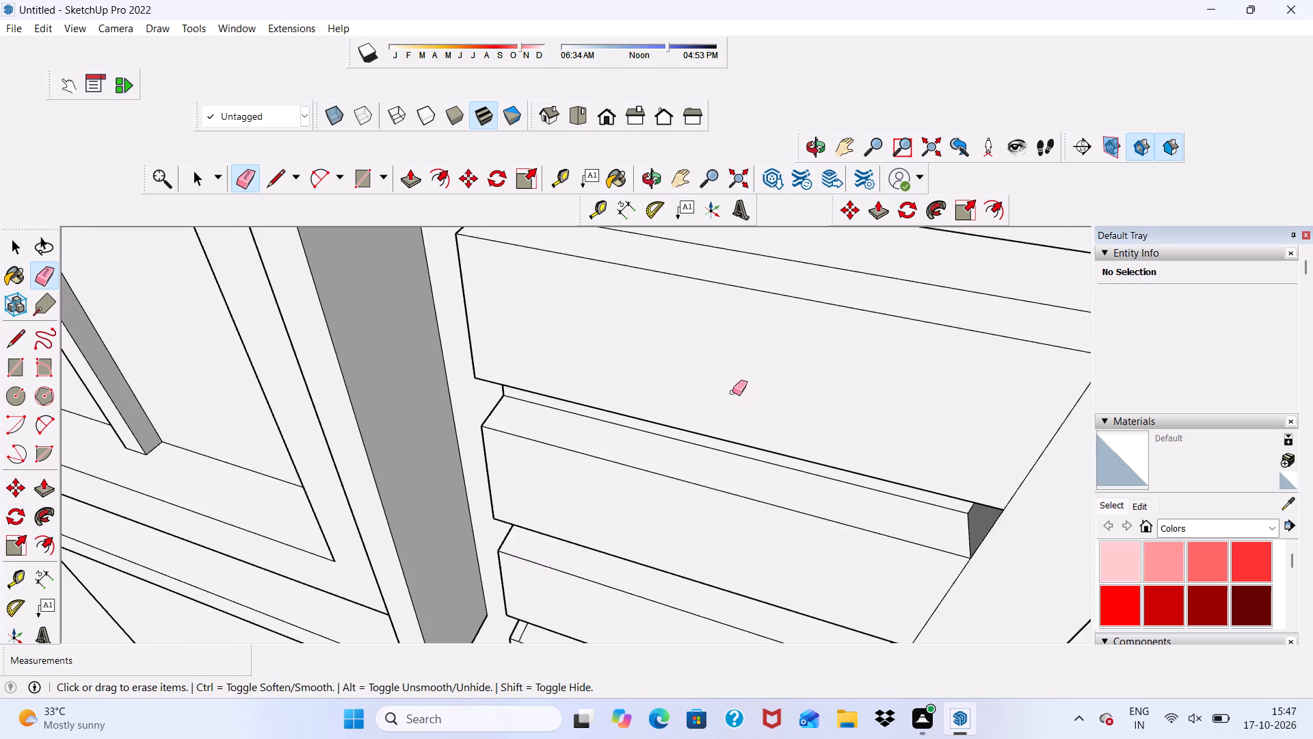
{"action": "scroll", "coordinate": [732, 392], "scroll_direction": "down", "scroll_amount": 7}
{"action": "scroll", "coordinate": [625, 584], "scroll_direction": "up", "scroll_amount": 13}
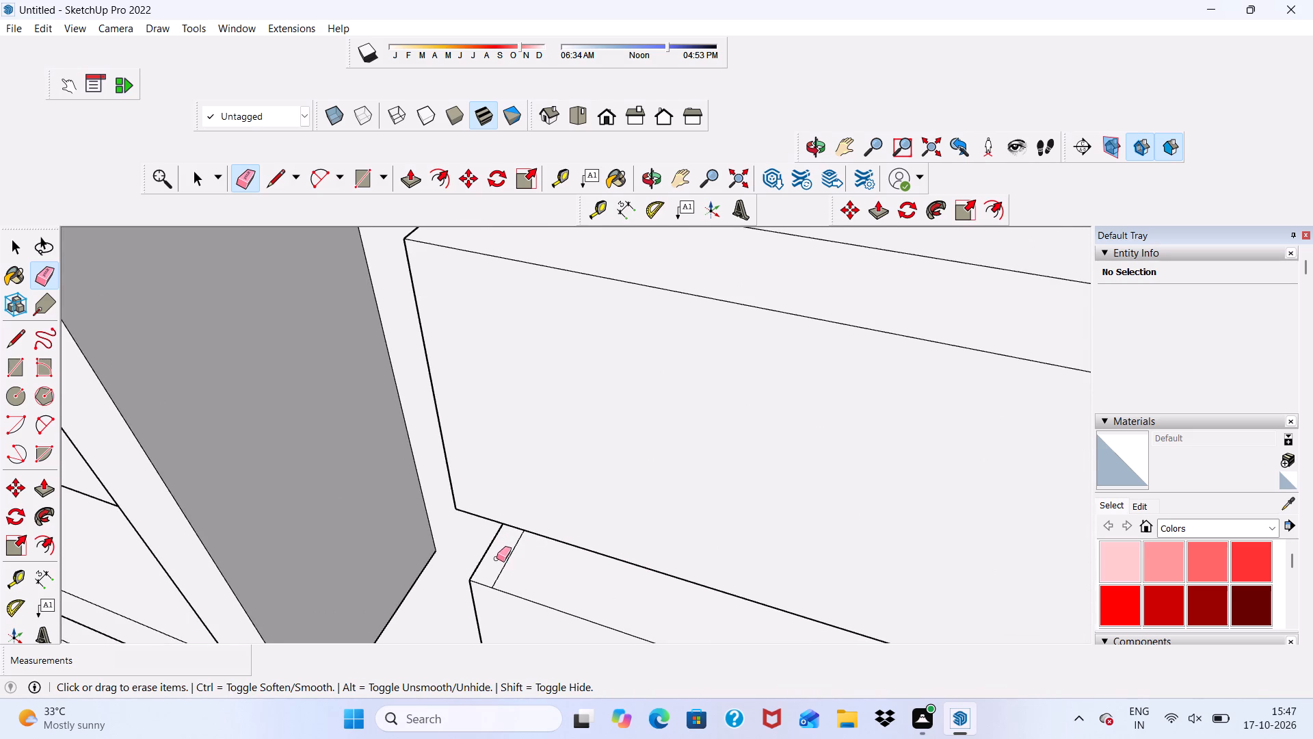
{"action": "left_click_drag", "start_coordinate": [499, 560], "coordinate": [514, 571]}
{"action": "scroll", "coordinate": [507, 523], "scroll_direction": "down", "scroll_amount": 8}
{"action": "scroll", "coordinate": [805, 355], "scroll_direction": "up", "scroll_amount": 1}
{"action": "scroll", "coordinate": [780, 361], "scroll_direction": "down", "scroll_amount": 7}
{"action": "scroll", "coordinate": [710, 546], "scroll_direction": "up", "scroll_amount": 14}
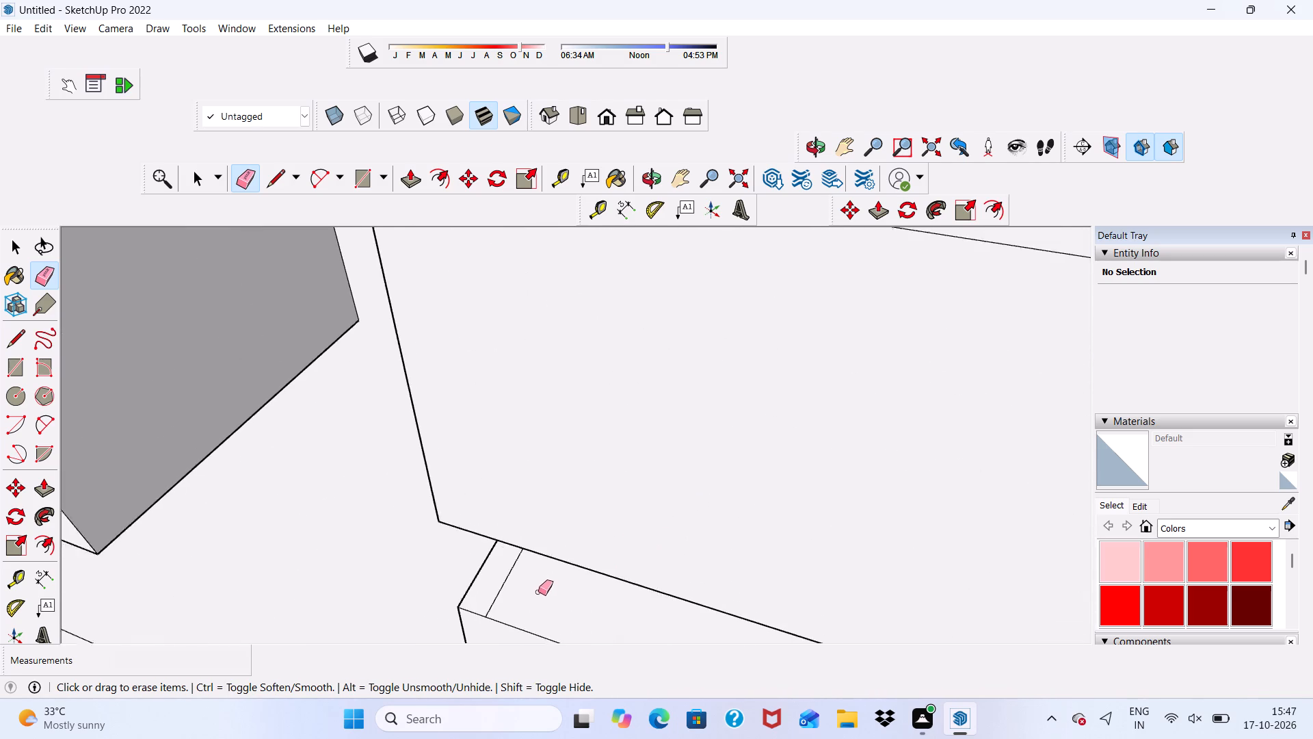
{"action": "scroll", "coordinate": [538, 592], "scroll_direction": "up", "scroll_amount": 2}
{"action": "left_click", "coordinate": [498, 563]}
{"action": "scroll", "coordinate": [501, 565], "scroll_direction": "down", "scroll_amount": 3}
{"action": "scroll", "coordinate": [499, 567], "scroll_direction": "up", "scroll_amount": 1}
{"action": "left_click_drag", "start_coordinate": [498, 567], "coordinate": [512, 573]}
{"action": "scroll", "coordinate": [496, 504], "scroll_direction": "down", "scroll_amount": 2}
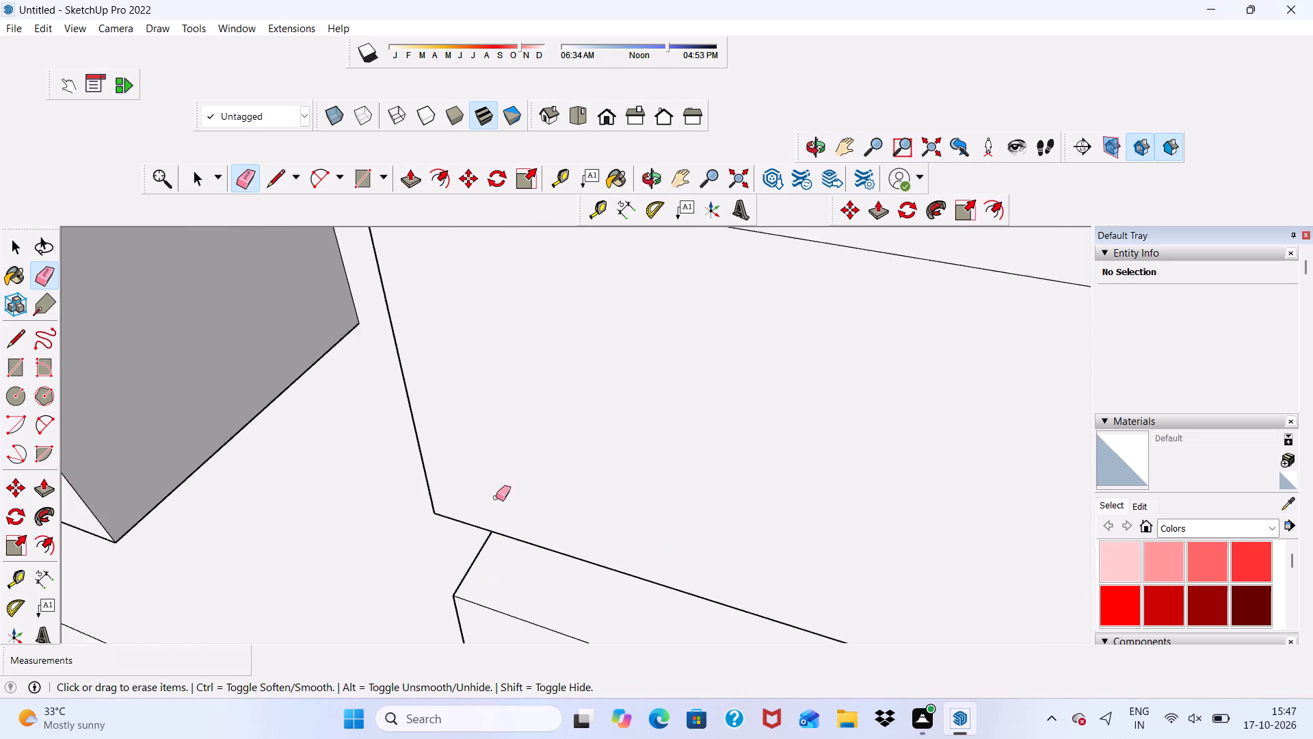
{"action": "scroll", "coordinate": [496, 497], "scroll_direction": "down", "scroll_amount": 12}
{"action": "scroll", "coordinate": [620, 556], "scroll_direction": "up", "scroll_amount": 12}
{"action": "left_click_drag", "start_coordinate": [494, 573], "coordinate": [501, 579]}
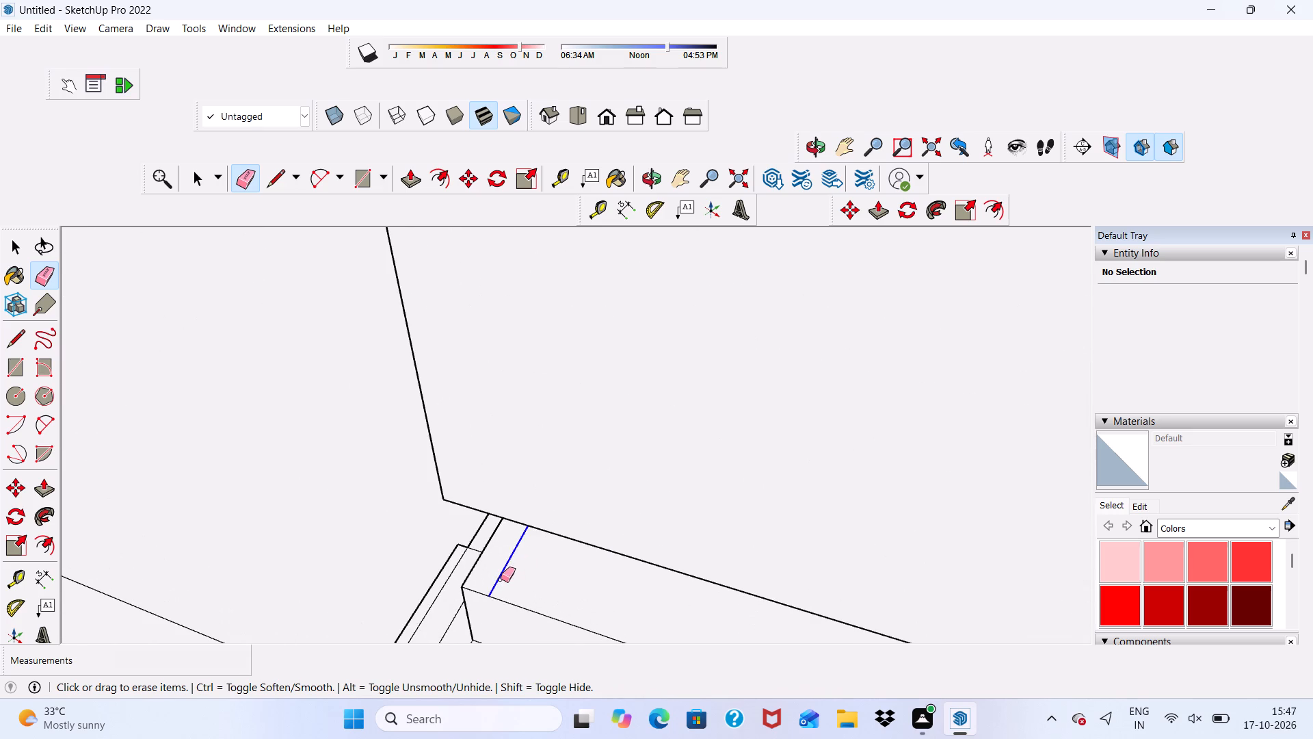
Erase the short leftover edge at the tower-side end of the upper siding band ledge beside the window frame.
{"action": "scroll", "coordinate": [494, 541], "scroll_direction": "down", "scroll_amount": 13}
{"action": "middle_click_drag", "start_coordinate": [651, 515], "coordinate": [637, 606]}
{"action": "scroll", "coordinate": [635, 607], "scroll_direction": "up", "scroll_amount": 1}
{"action": "scroll", "coordinate": [611, 518], "scroll_direction": "down", "scroll_amount": 6}
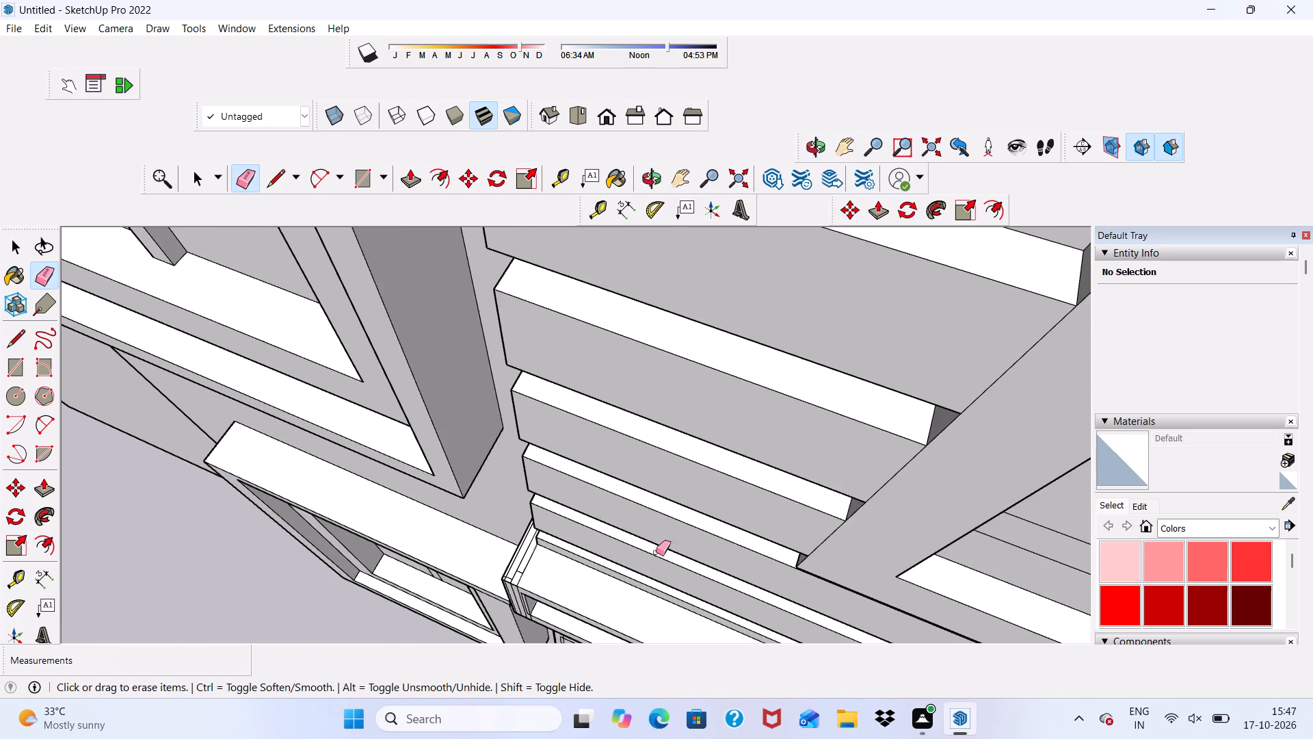
{"action": "scroll", "coordinate": [652, 465], "scroll_direction": "down", "scroll_amount": 5}
{"action": "scroll", "coordinate": [691, 540], "scroll_direction": "up", "scroll_amount": 1}
{"action": "scroll", "coordinate": [674, 498], "scroll_direction": "down", "scroll_amount": 5}
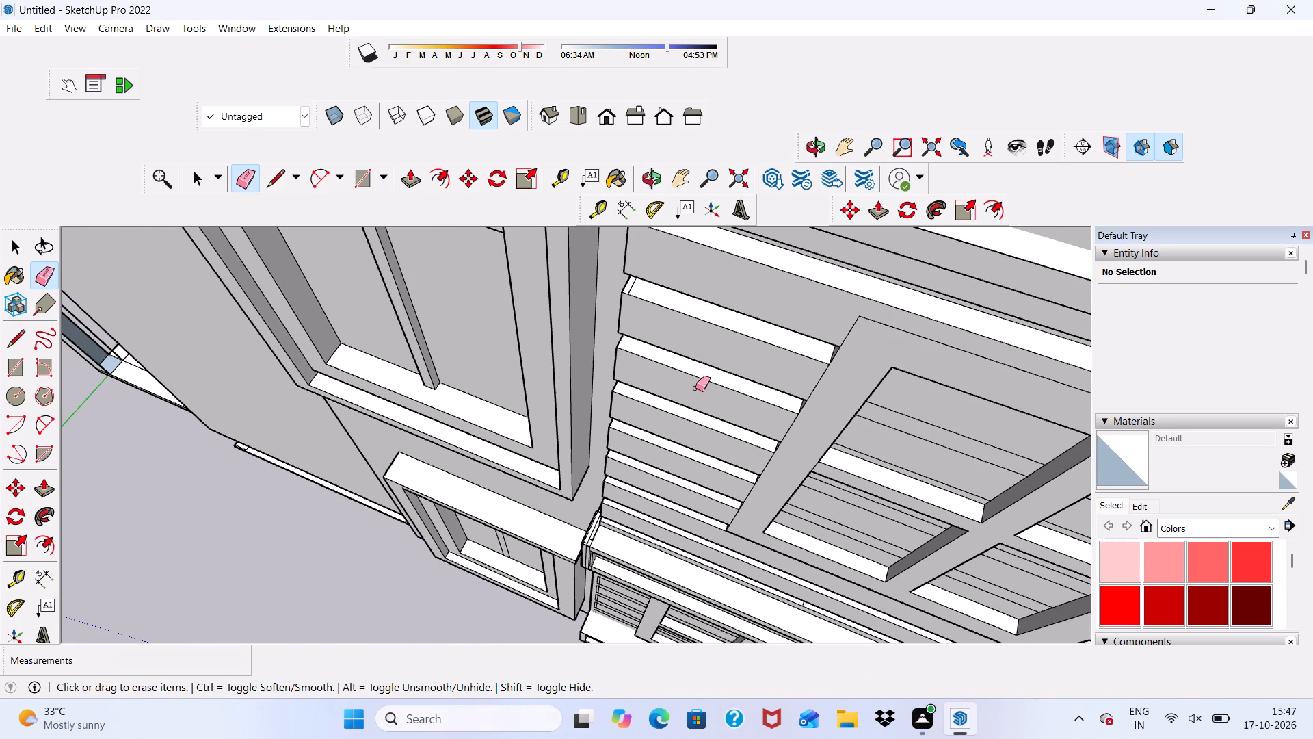
{"action": "scroll", "coordinate": [686, 352], "scroll_direction": "up", "scroll_amount": 2}
{"action": "scroll", "coordinate": [608, 265], "scroll_direction": "up", "scroll_amount": 3}
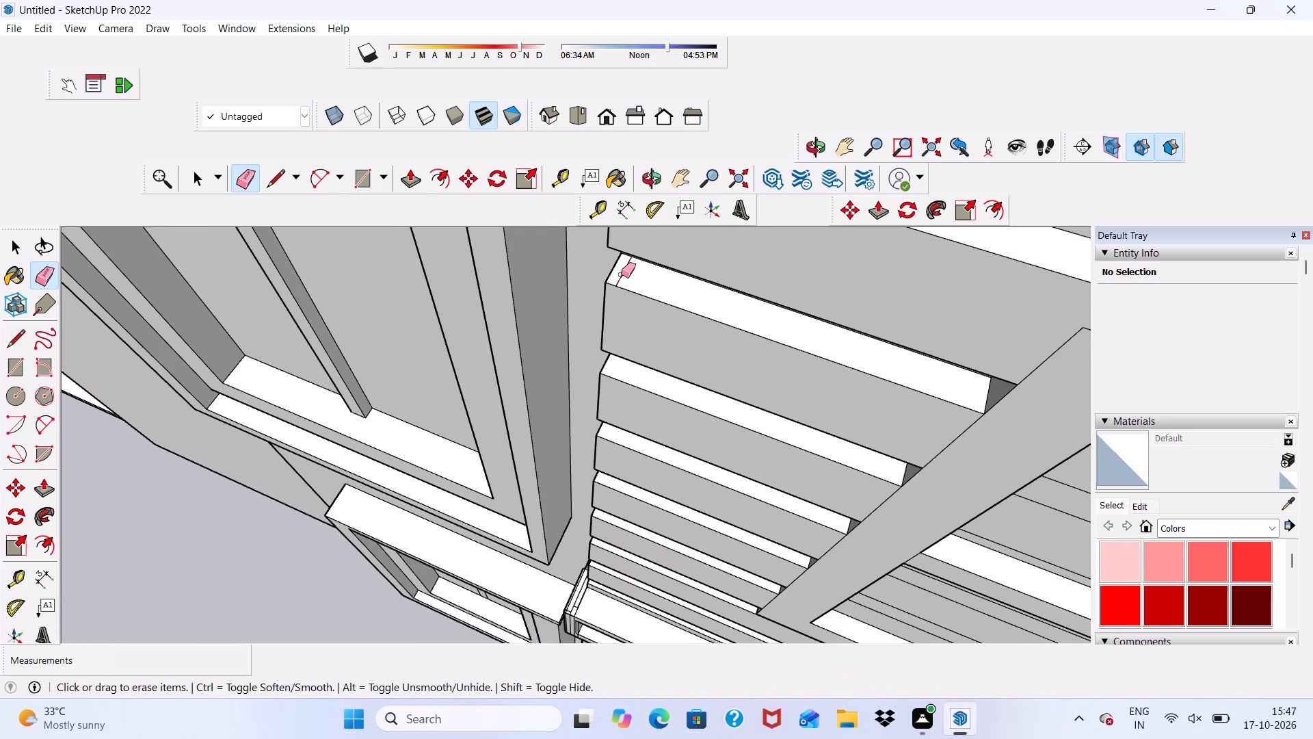
{"action": "left_click", "coordinate": [621, 274]}
Erase the short leftover edges on the top trim's tower-side end and on the uppermost siding band's ledge.
{"action": "scroll", "coordinate": [621, 319], "scroll_direction": "down", "scroll_amount": 10}
{"action": "scroll", "coordinate": [631, 276], "scroll_direction": "up", "scroll_amount": 8}
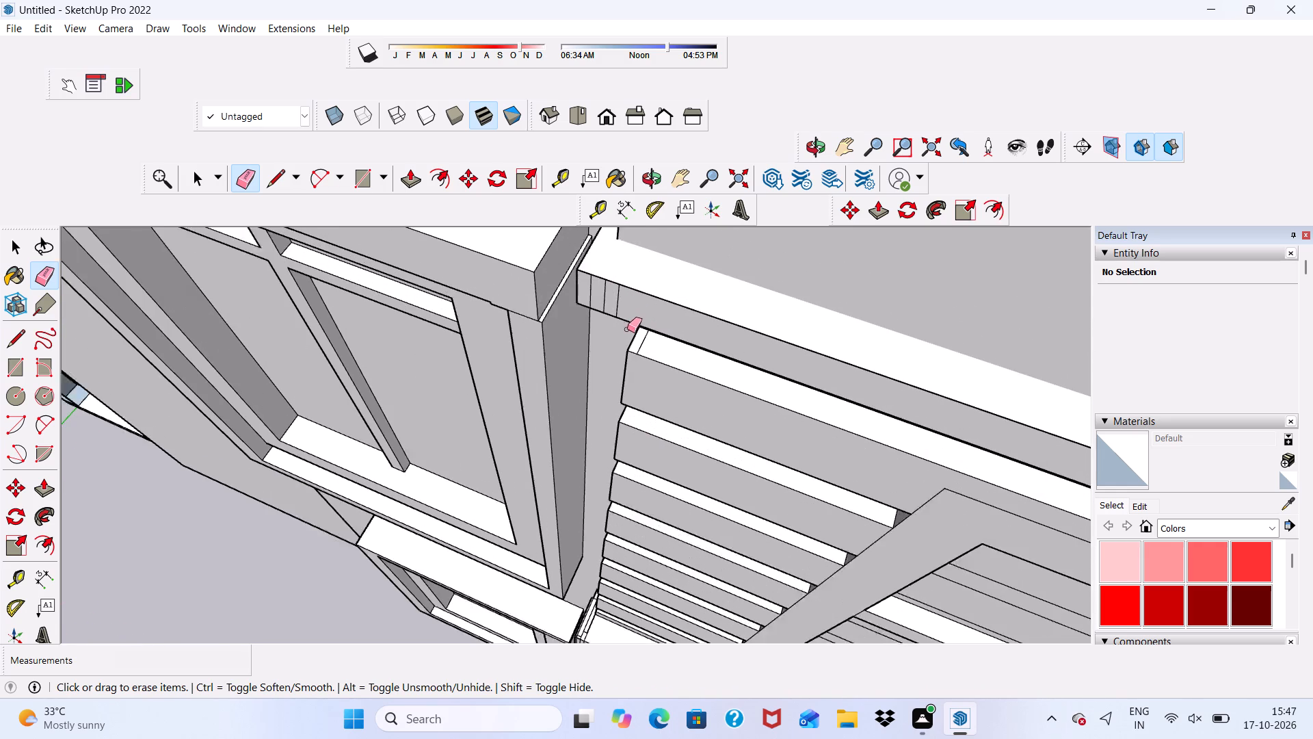
{"action": "scroll", "coordinate": [627, 329], "scroll_direction": "up", "scroll_amount": 2}
{"action": "left_click_drag", "start_coordinate": [617, 300], "coordinate": [586, 285]}
{"action": "left_click", "coordinate": [586, 285]}
{"action": "left_click", "coordinate": [644, 341]}
{"action": "scroll", "coordinate": [544, 369], "scroll_direction": "down", "scroll_amount": 7}
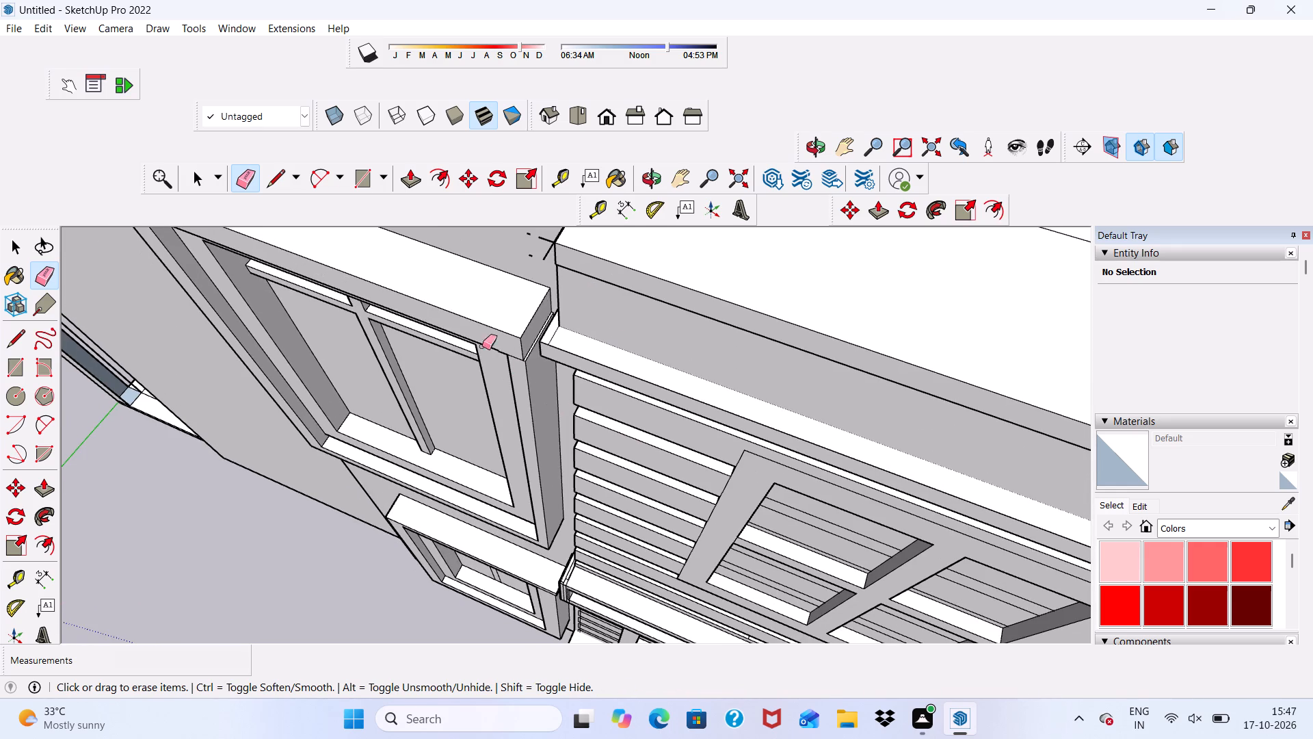
{"action": "left_click", "coordinate": [553, 335]}
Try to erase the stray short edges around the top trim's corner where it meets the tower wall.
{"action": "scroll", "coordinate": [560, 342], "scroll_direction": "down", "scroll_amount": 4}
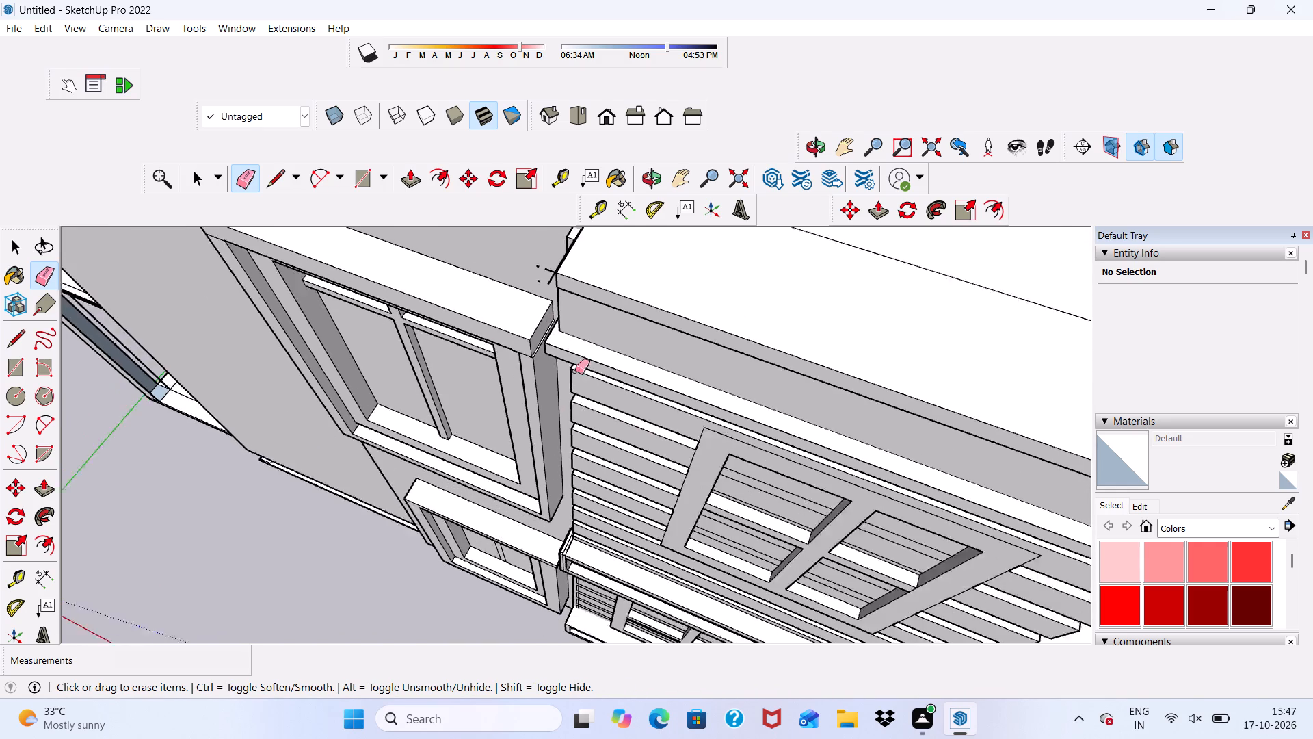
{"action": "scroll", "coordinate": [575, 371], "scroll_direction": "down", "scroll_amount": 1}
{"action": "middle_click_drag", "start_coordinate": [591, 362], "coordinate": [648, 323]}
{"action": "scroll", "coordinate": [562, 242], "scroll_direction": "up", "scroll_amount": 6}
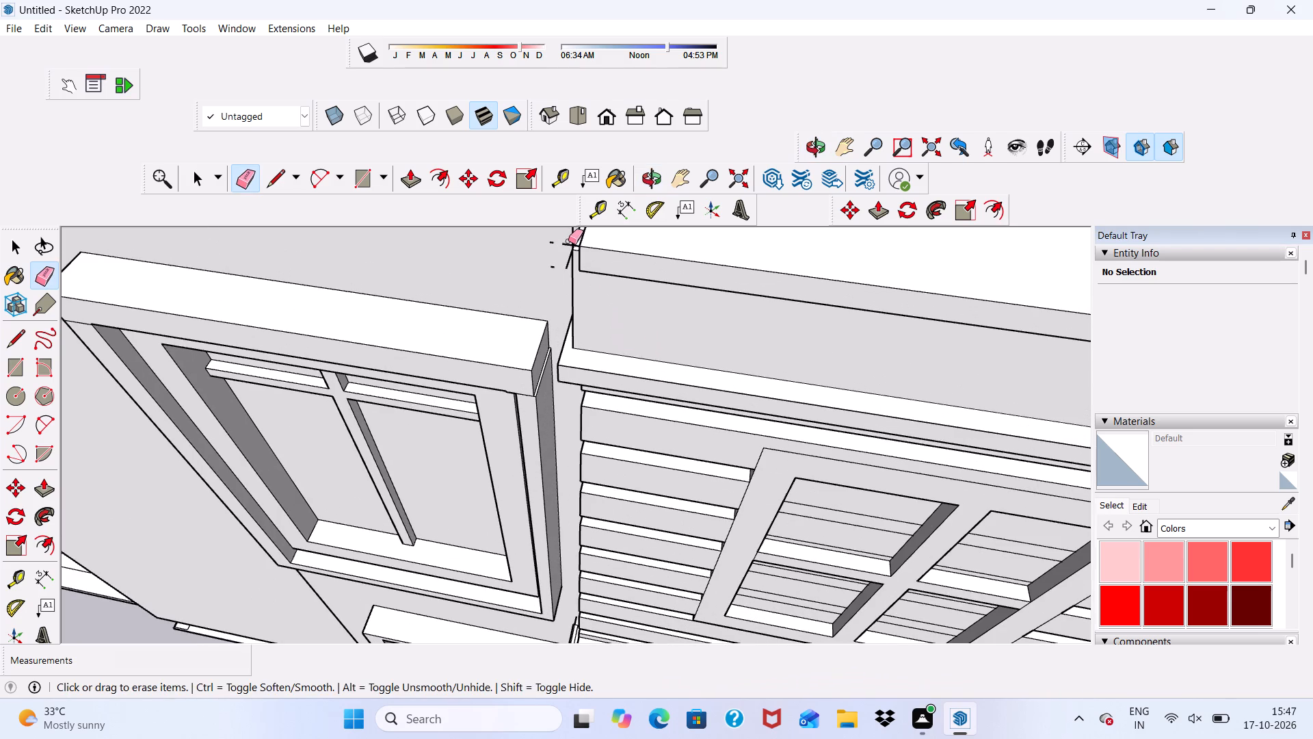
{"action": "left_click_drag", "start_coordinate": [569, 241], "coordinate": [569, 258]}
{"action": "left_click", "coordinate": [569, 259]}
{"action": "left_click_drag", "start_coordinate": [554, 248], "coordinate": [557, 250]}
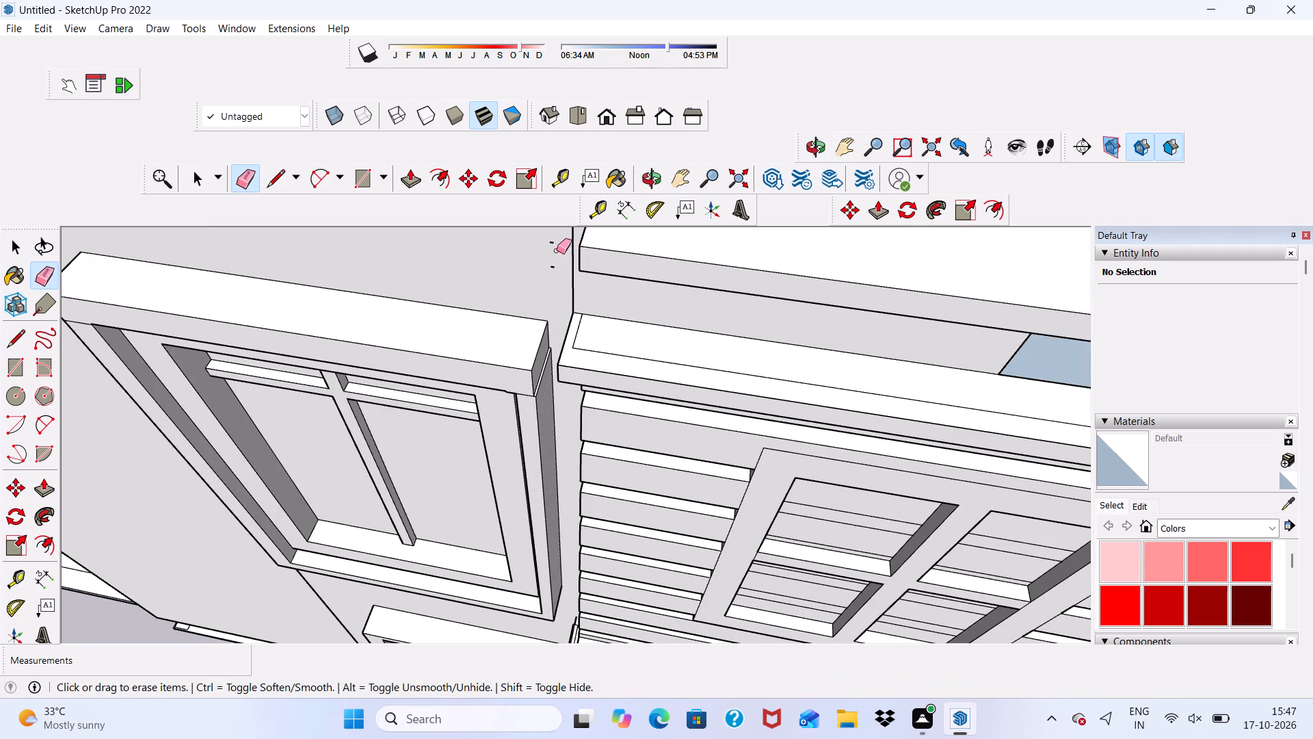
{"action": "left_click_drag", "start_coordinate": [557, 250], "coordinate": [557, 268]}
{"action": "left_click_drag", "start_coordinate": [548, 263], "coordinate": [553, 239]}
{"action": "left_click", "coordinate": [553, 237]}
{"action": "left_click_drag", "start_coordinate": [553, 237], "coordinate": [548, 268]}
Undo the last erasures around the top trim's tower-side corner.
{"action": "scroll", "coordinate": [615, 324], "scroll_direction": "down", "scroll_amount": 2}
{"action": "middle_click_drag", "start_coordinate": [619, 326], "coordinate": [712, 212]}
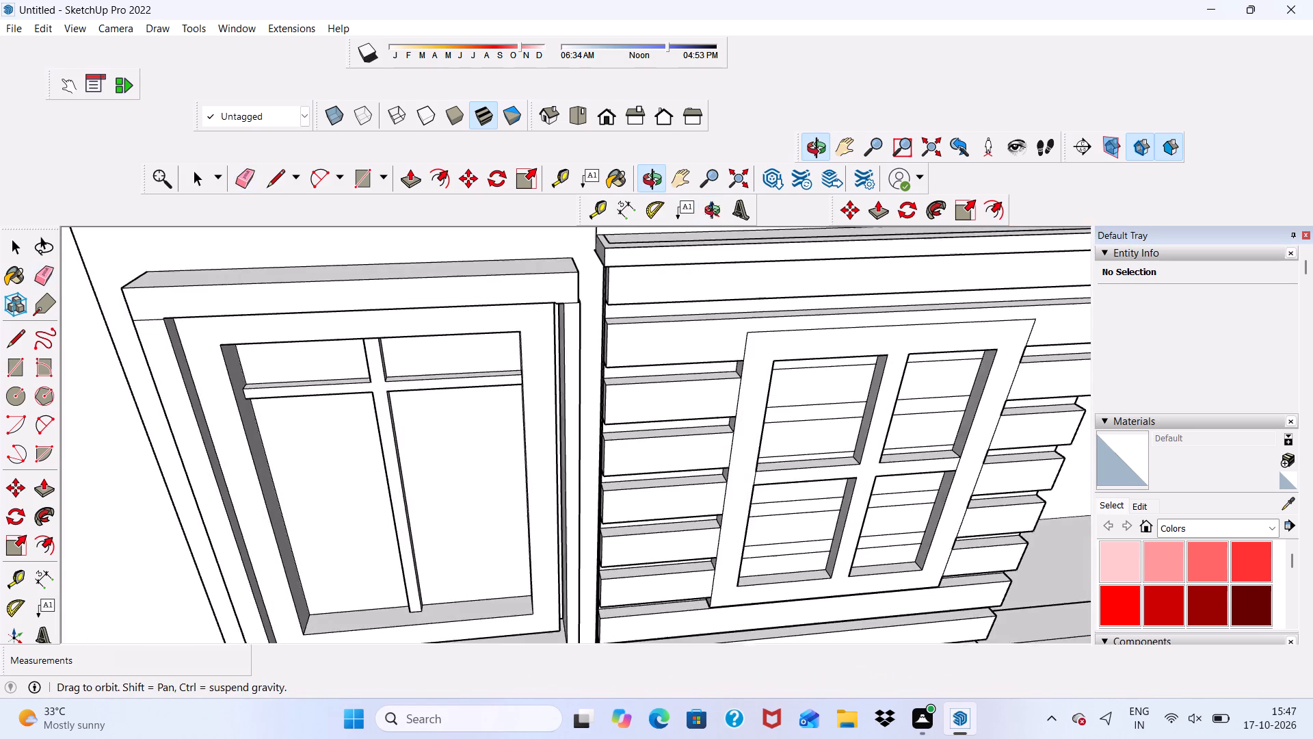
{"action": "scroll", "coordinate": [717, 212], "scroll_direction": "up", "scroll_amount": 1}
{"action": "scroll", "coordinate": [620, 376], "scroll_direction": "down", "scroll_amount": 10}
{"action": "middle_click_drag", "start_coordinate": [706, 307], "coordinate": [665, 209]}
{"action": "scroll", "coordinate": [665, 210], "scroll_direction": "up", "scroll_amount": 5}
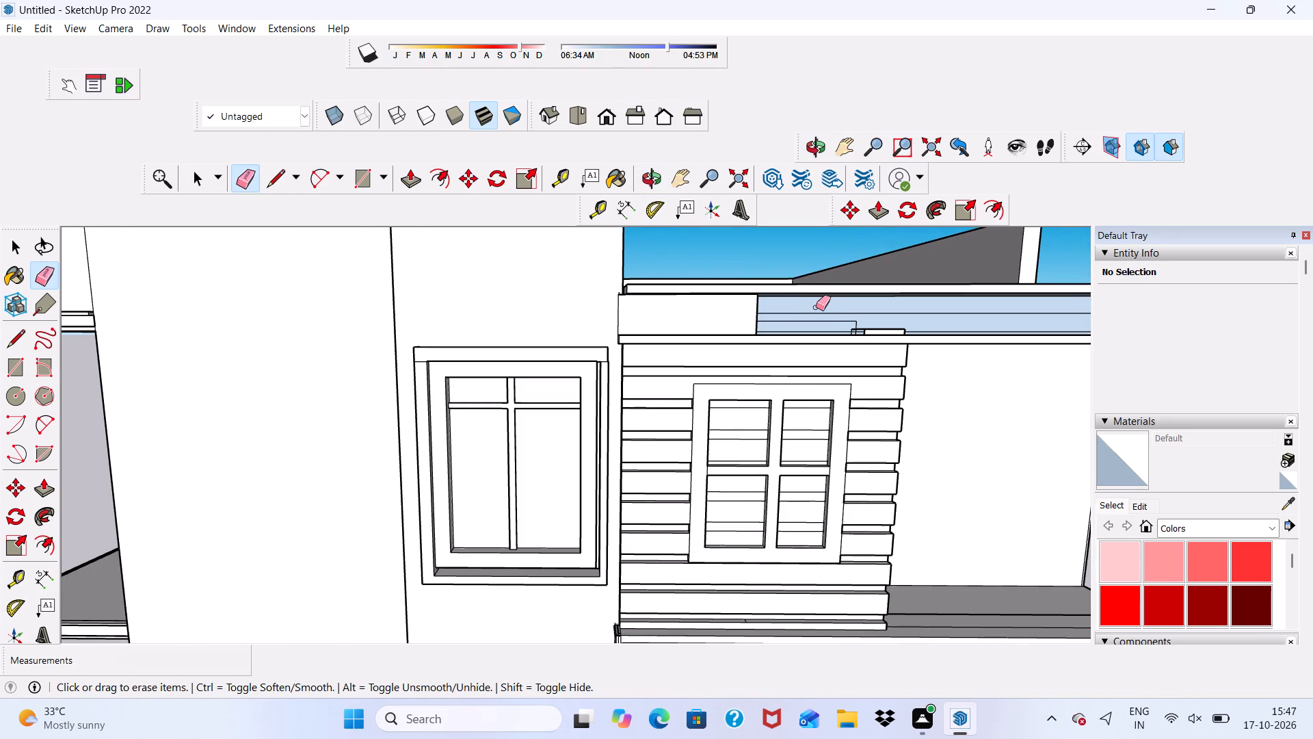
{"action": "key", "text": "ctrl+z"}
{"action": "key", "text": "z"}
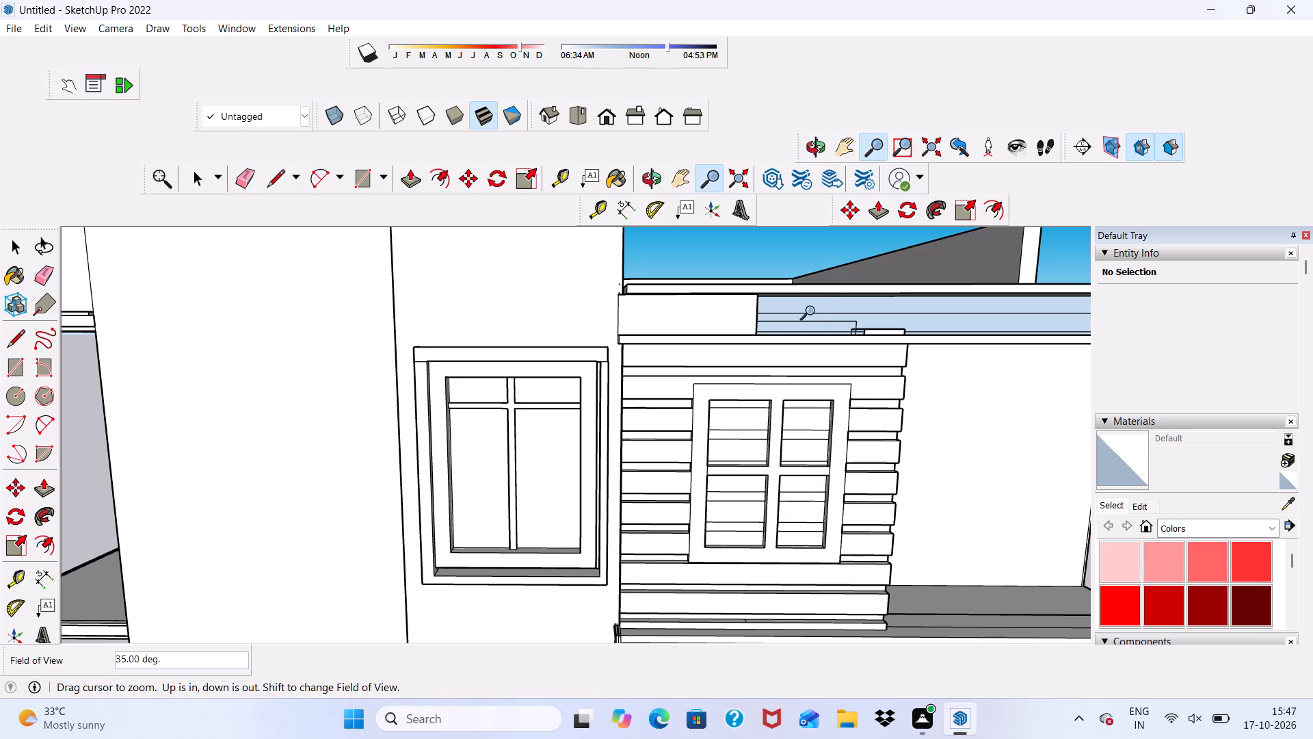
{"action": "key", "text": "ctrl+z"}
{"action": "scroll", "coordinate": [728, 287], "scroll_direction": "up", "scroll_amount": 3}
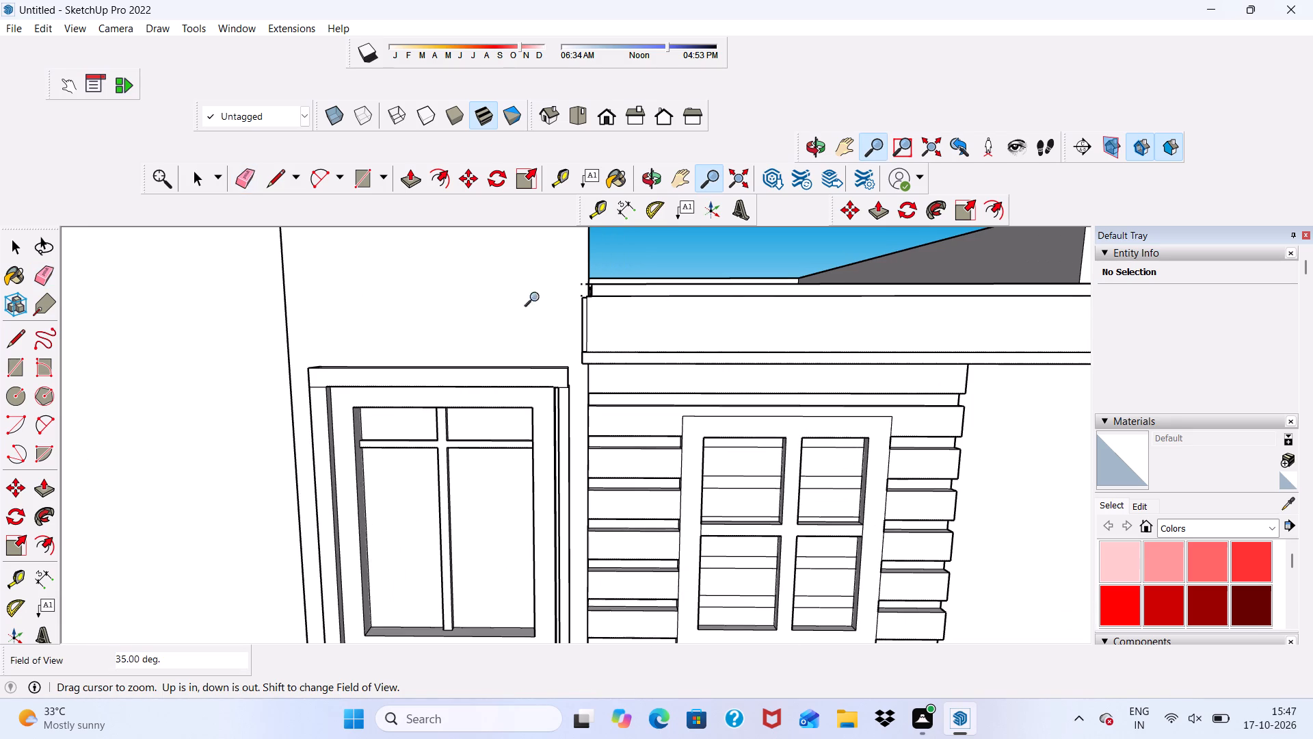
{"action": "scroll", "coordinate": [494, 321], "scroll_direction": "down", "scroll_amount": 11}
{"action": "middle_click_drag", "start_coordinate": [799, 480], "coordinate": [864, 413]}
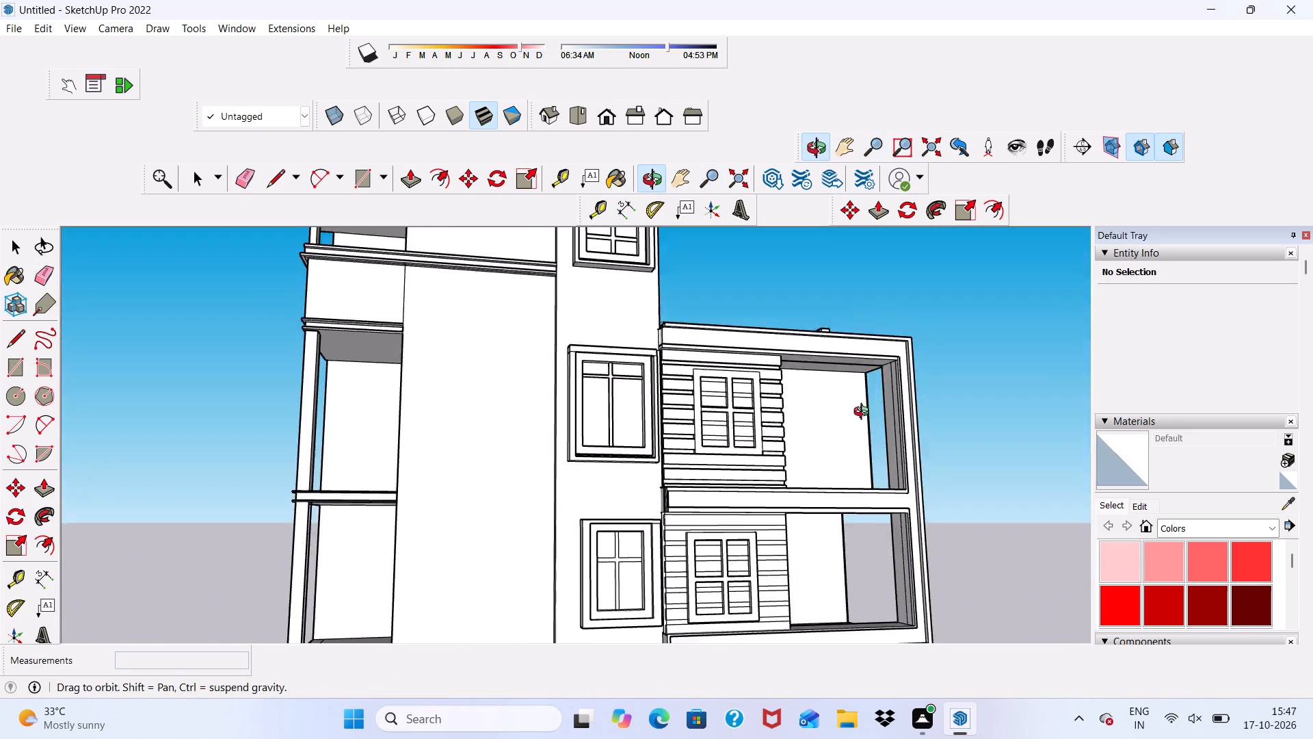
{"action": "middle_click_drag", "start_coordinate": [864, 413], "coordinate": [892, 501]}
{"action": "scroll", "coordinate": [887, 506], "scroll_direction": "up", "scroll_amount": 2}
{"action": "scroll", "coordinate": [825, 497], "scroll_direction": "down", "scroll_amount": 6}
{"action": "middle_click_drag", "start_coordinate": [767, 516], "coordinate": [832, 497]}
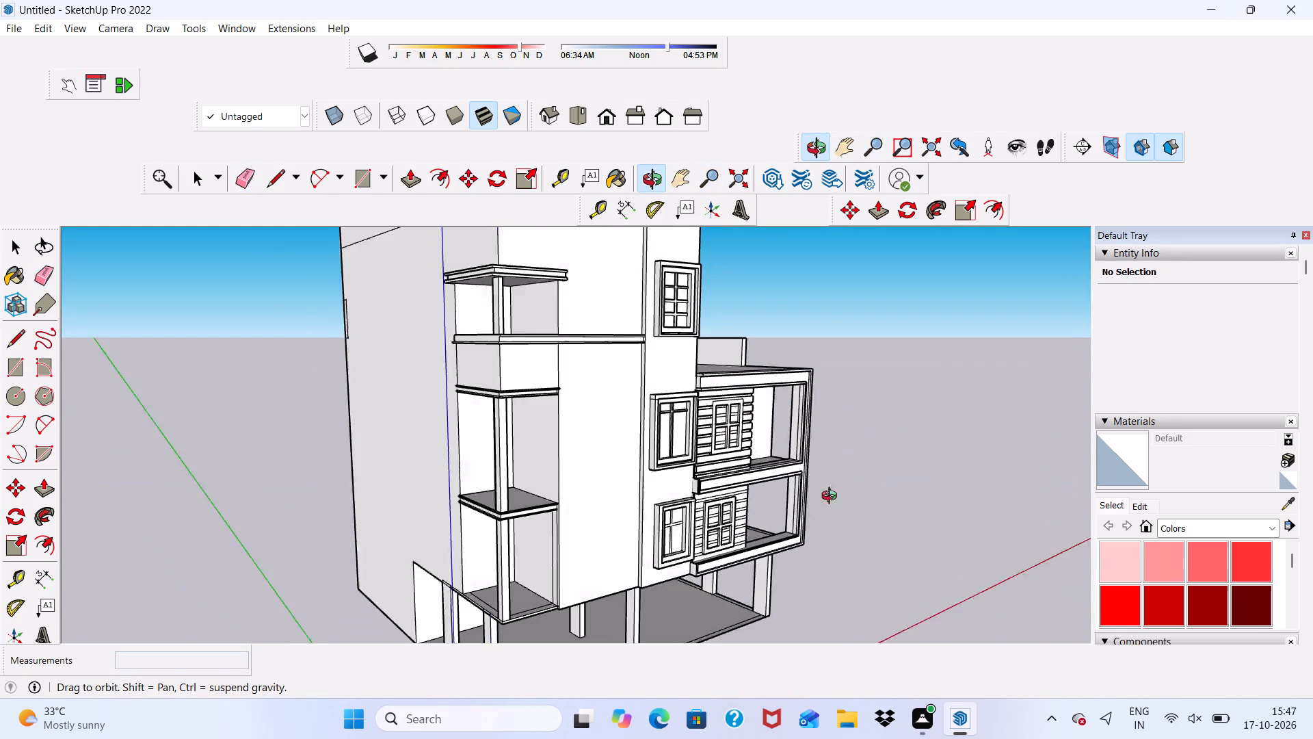
Erase the siding lines crossing both lower panes of the wing's upper-storey window in the raised siding wall.
{"action": "middle_click_drag", "start_coordinate": [832, 497], "coordinate": [683, 488]}
{"action": "scroll", "coordinate": [676, 502], "scroll_direction": "up", "scroll_amount": 6}
{"action": "scroll", "coordinate": [704, 485], "scroll_direction": "down", "scroll_amount": 6}
{"action": "scroll", "coordinate": [782, 504], "scroll_direction": "up", "scroll_amount": 6}
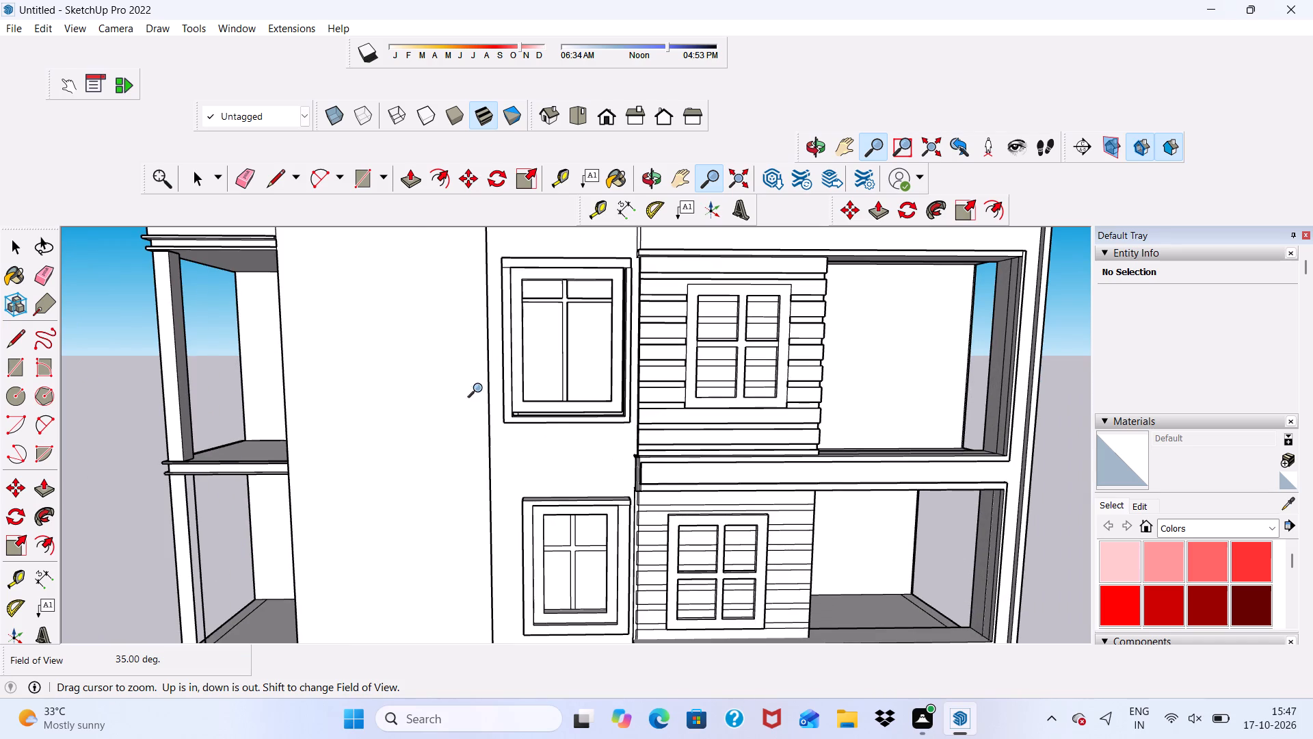
{"action": "left_click", "coordinate": [246, 177]}
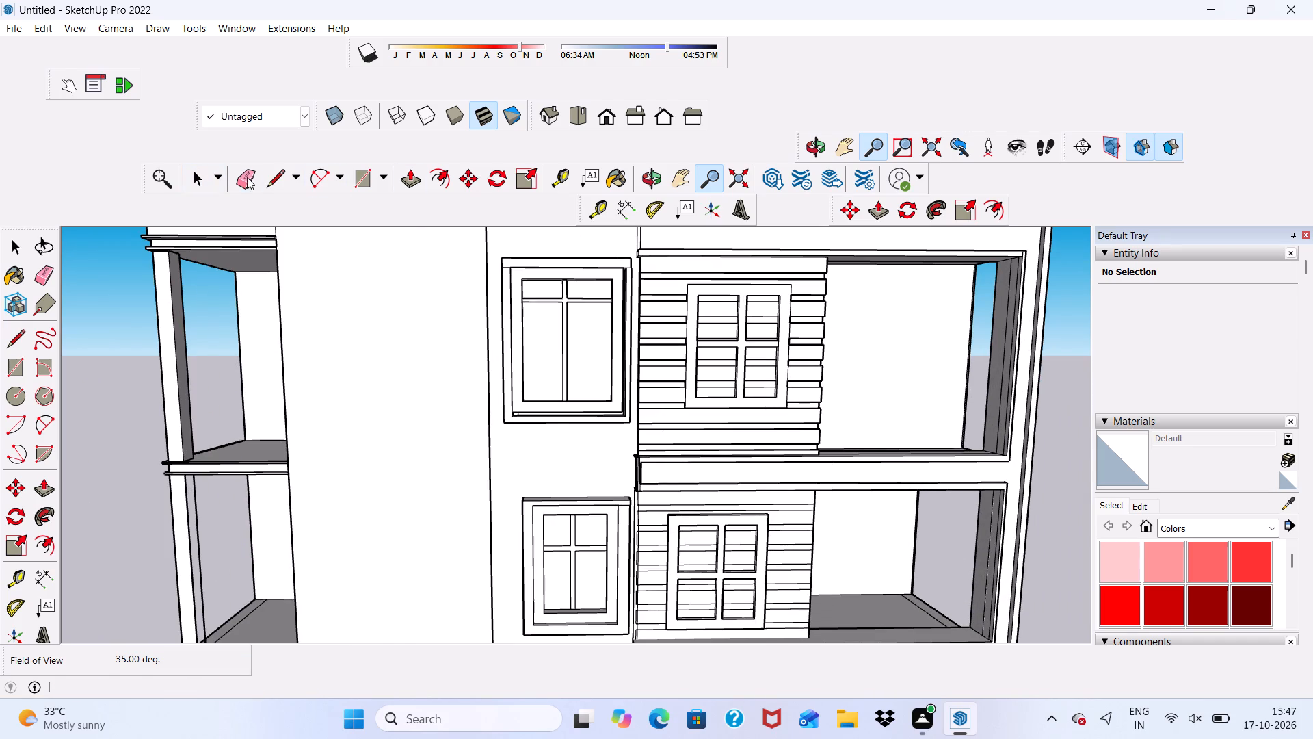
{"action": "scroll", "coordinate": [886, 421], "scroll_direction": "up", "scroll_amount": 4}
{"action": "scroll", "coordinate": [748, 274], "scroll_direction": "up", "scroll_amount": 2}
{"action": "scroll", "coordinate": [680, 356], "scroll_direction": "down", "scroll_amount": 6}
{"action": "scroll", "coordinate": [672, 337], "scroll_direction": "up", "scroll_amount": 6}
{"action": "scroll", "coordinate": [672, 334], "scroll_direction": "down", "scroll_amount": 3}
{"action": "scroll", "coordinate": [693, 391], "scroll_direction": "up", "scroll_amount": 3}
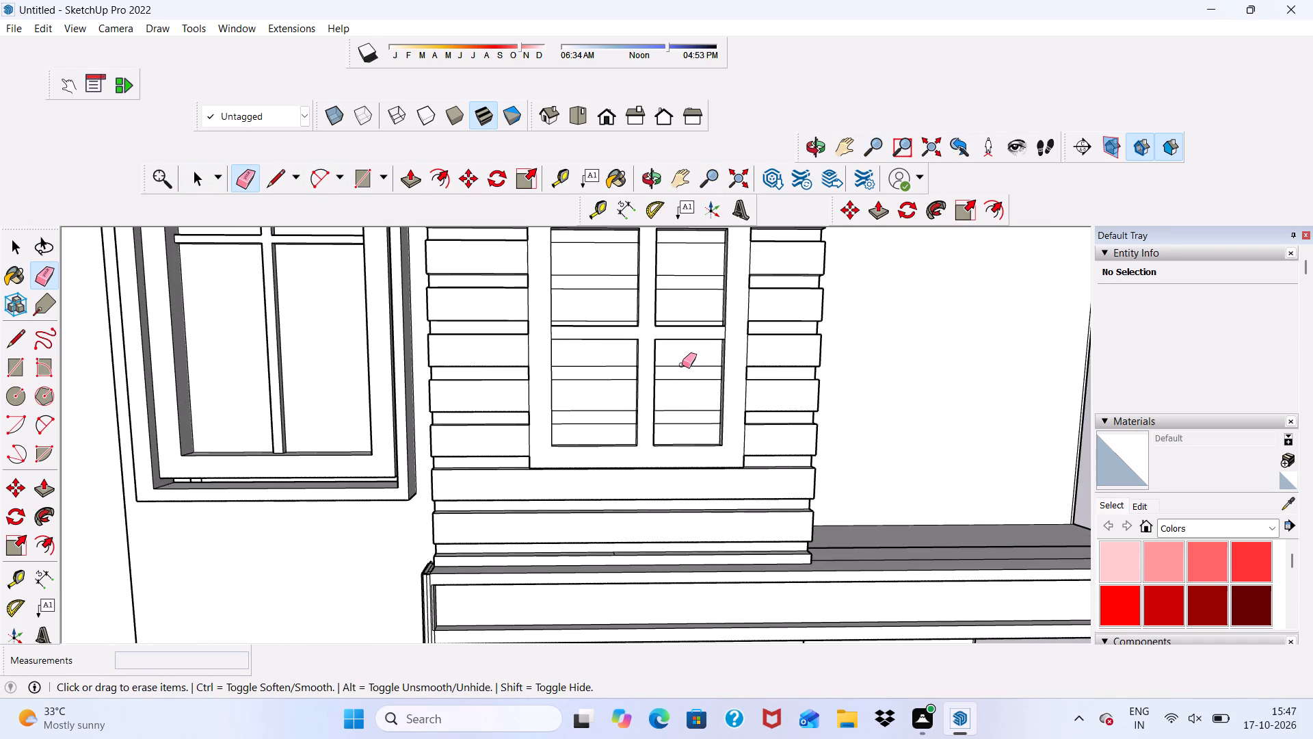
{"action": "left_click_drag", "start_coordinate": [682, 365], "coordinate": [676, 428]}
{"action": "left_click_drag", "start_coordinate": [588, 365], "coordinate": [590, 382]}
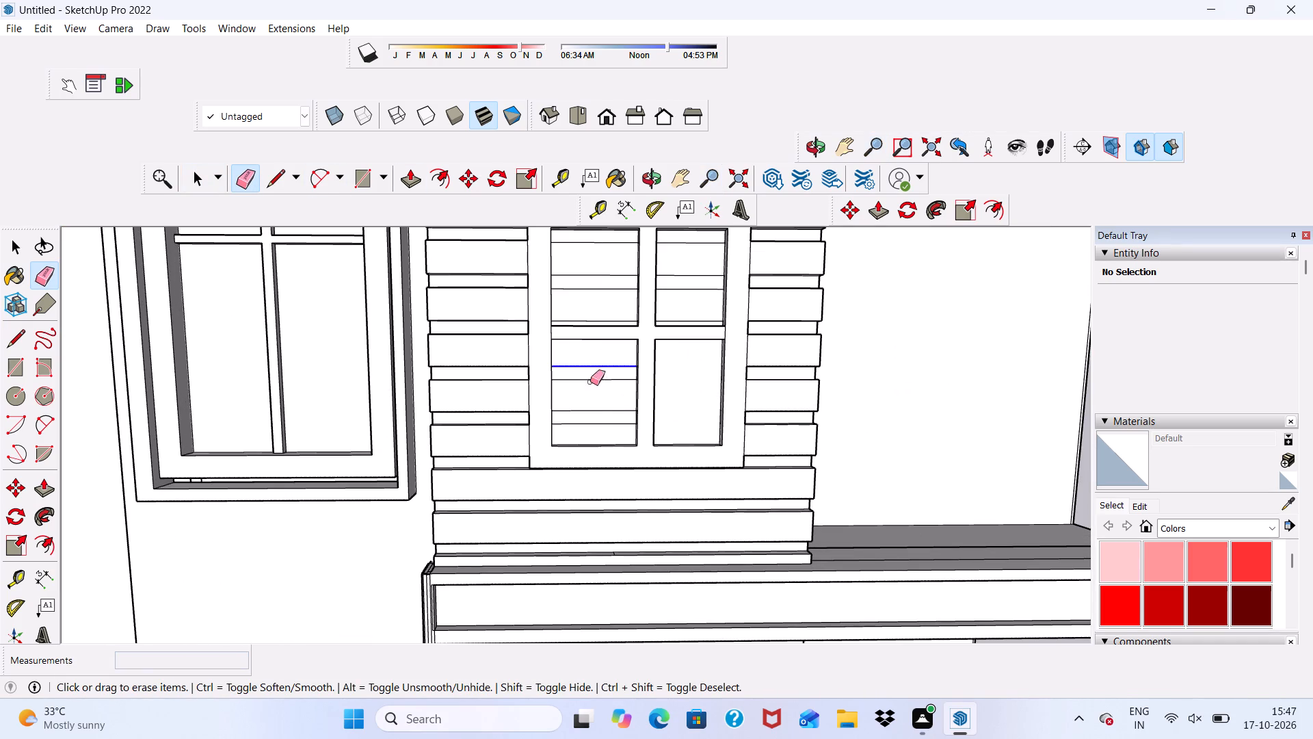
{"action": "left_click_drag", "start_coordinate": [590, 382], "coordinate": [589, 426]}
{"action": "scroll", "coordinate": [609, 380], "scroll_direction": "up", "scroll_amount": 4}
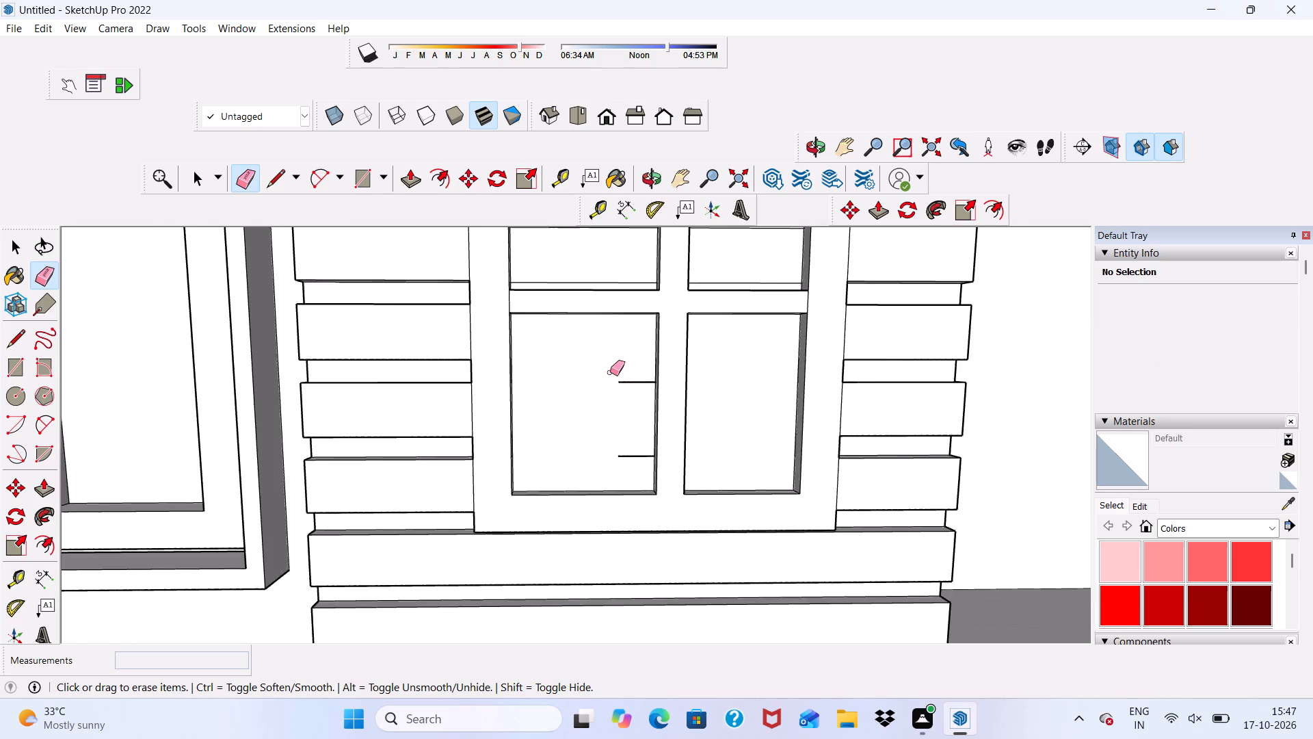
{"action": "scroll", "coordinate": [610, 372], "scroll_direction": "up", "scroll_amount": 2}
{"action": "left_click_drag", "start_coordinate": [630, 383], "coordinate": [627, 464]}
Erase the siding lines crossing both upper panes of the same upper-storey window, including the short leftover pieces.
{"action": "scroll", "coordinate": [624, 465], "scroll_direction": "down", "scroll_amount": 12}
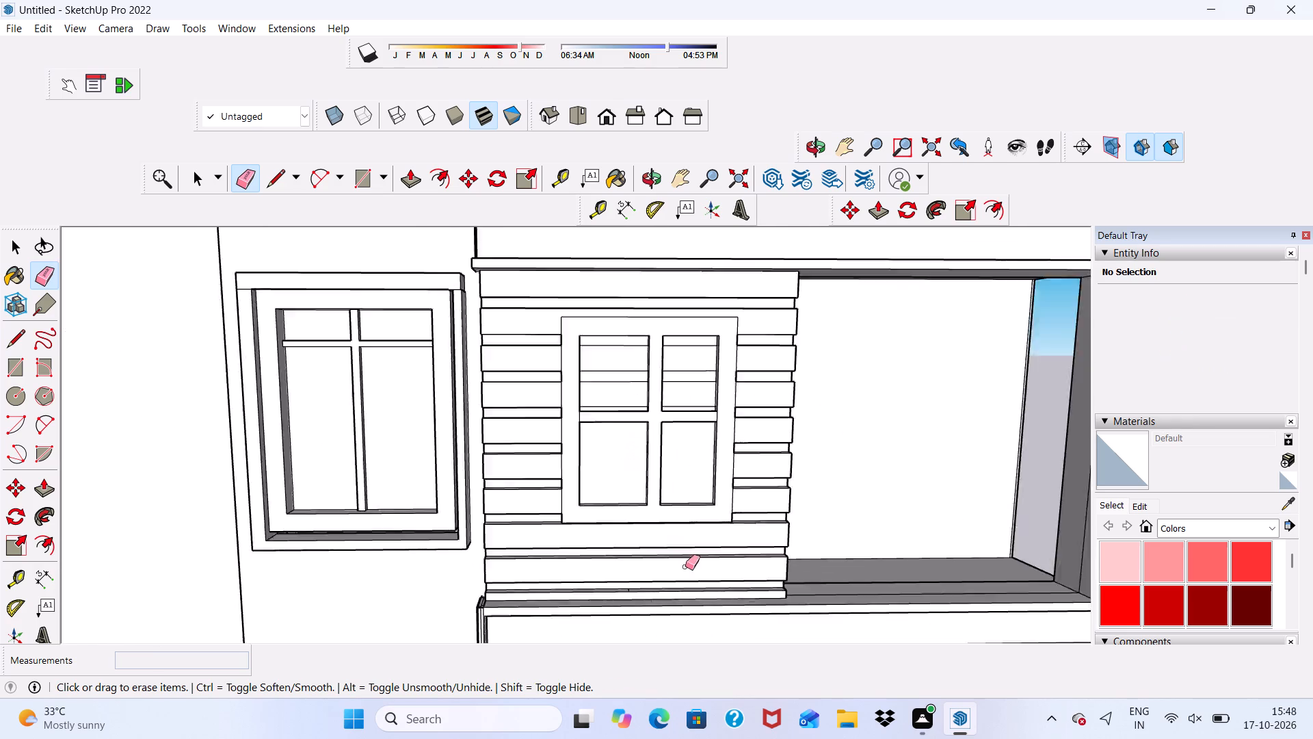
{"action": "scroll", "coordinate": [693, 413], "scroll_direction": "up", "scroll_amount": 13}
{"action": "scroll", "coordinate": [678, 390], "scroll_direction": "down", "scroll_amount": 1}
{"action": "left_click_drag", "start_coordinate": [678, 390], "coordinate": [674, 543]}
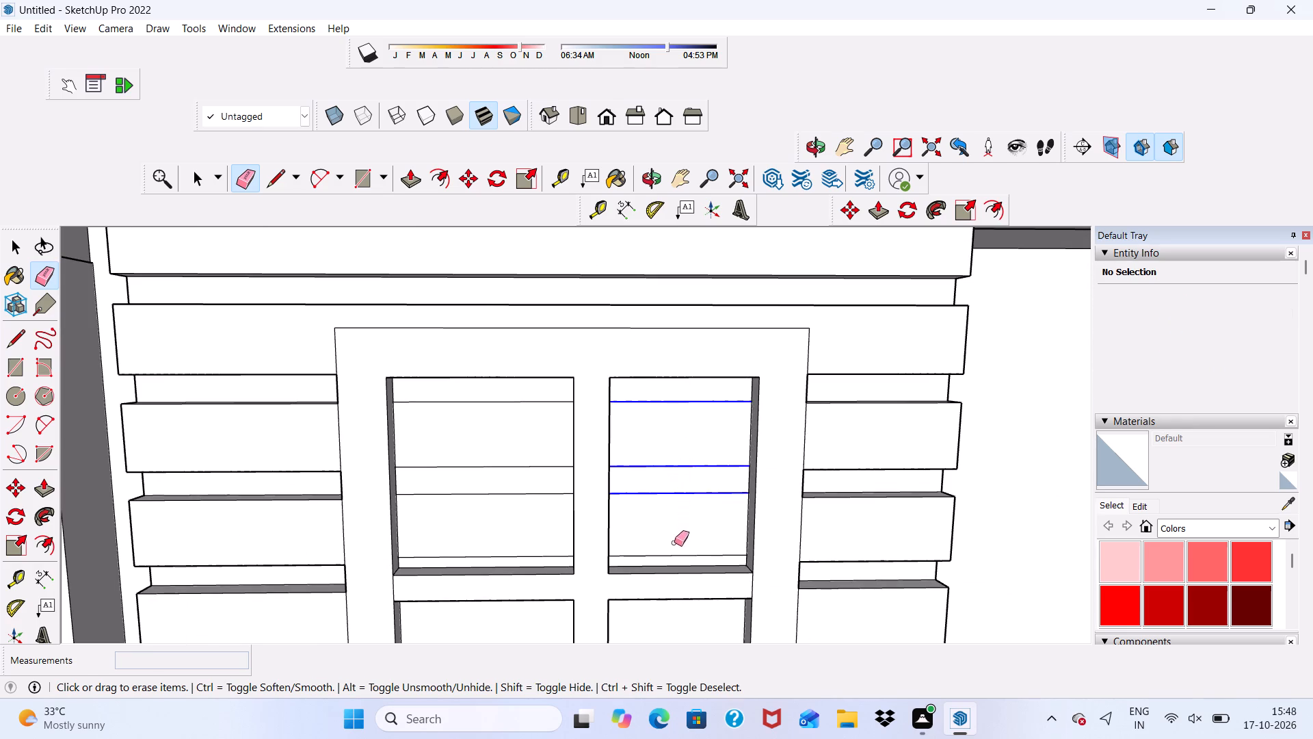
{"action": "left_click_drag", "start_coordinate": [674, 543], "coordinate": [677, 555]}
{"action": "left_click_drag", "start_coordinate": [509, 396], "coordinate": [506, 442]}
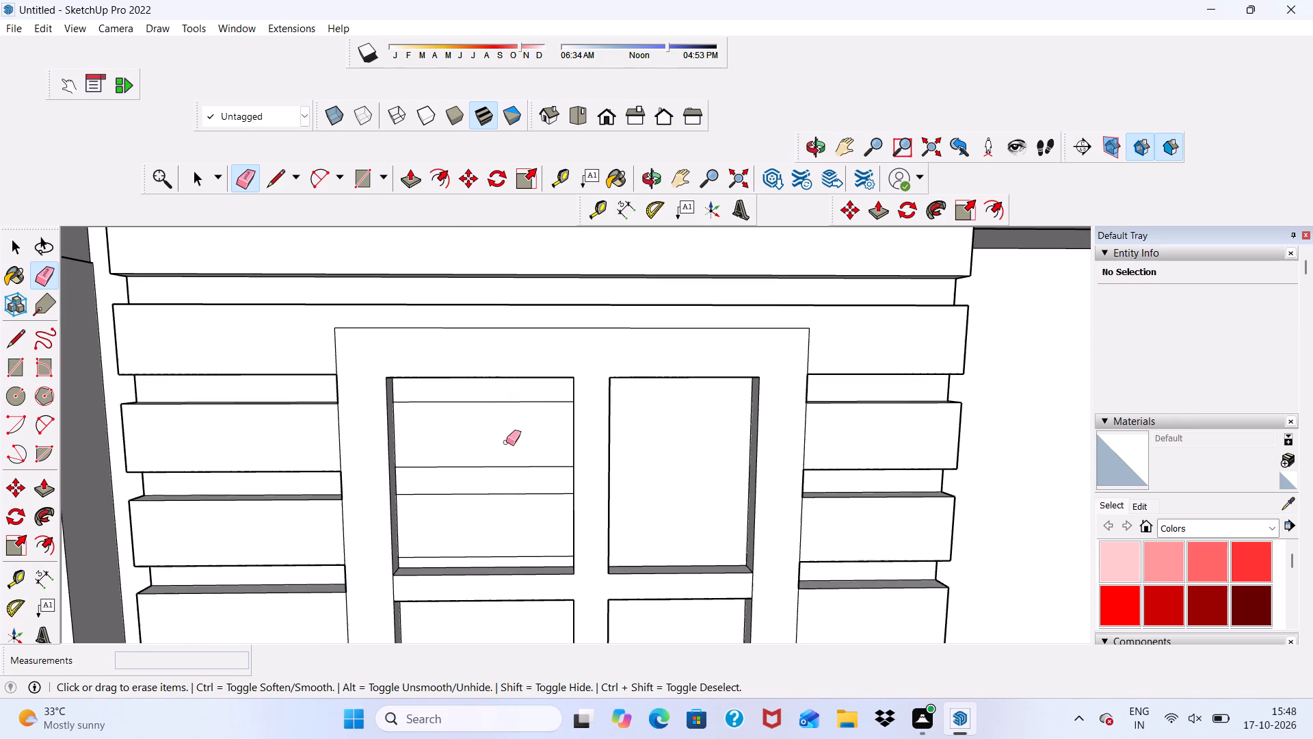
{"action": "left_click_drag", "start_coordinate": [506, 442], "coordinate": [488, 564]}
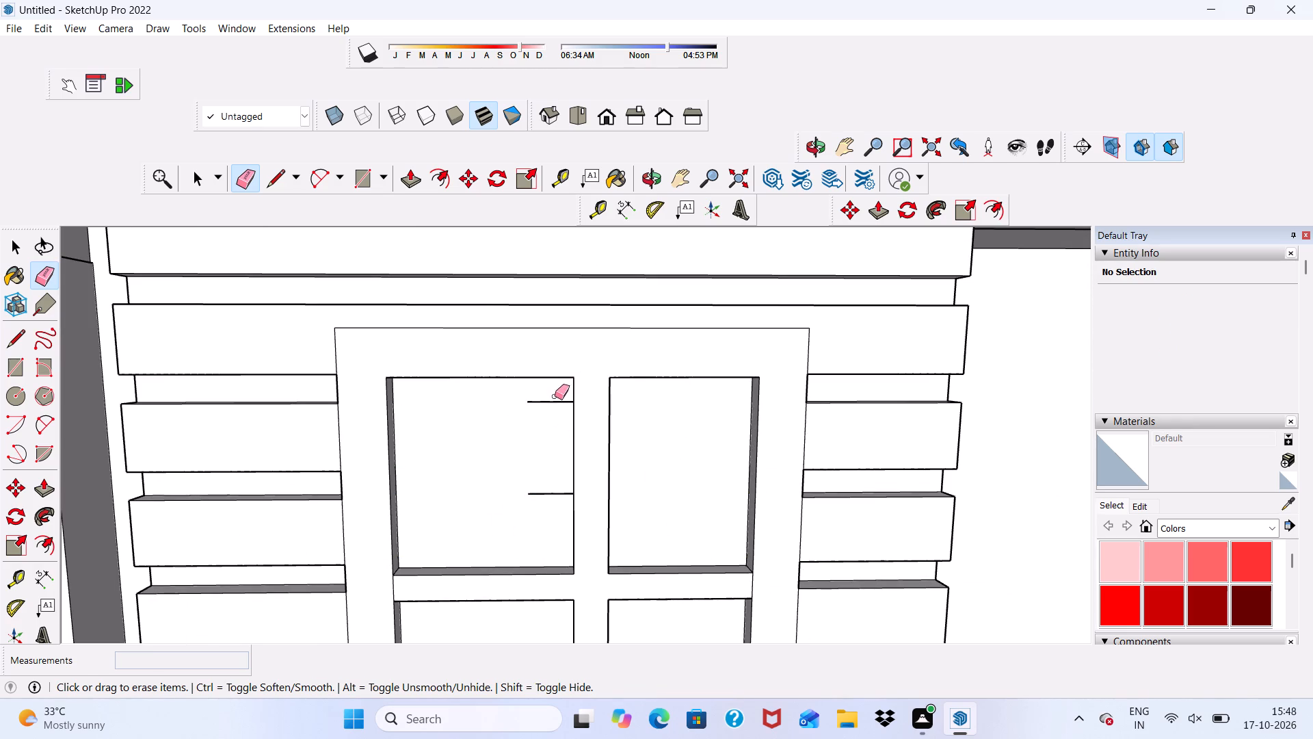
{"action": "left_click_drag", "start_coordinate": [555, 396], "coordinate": [552, 504]}
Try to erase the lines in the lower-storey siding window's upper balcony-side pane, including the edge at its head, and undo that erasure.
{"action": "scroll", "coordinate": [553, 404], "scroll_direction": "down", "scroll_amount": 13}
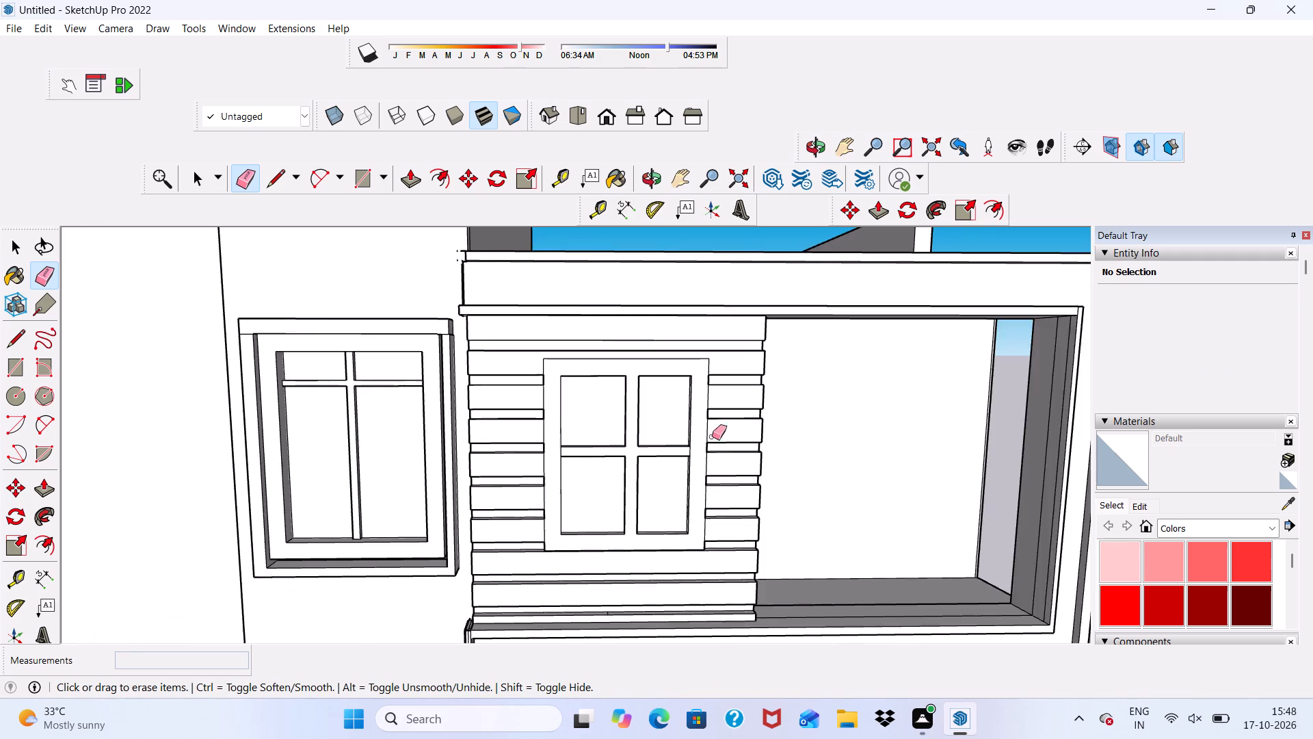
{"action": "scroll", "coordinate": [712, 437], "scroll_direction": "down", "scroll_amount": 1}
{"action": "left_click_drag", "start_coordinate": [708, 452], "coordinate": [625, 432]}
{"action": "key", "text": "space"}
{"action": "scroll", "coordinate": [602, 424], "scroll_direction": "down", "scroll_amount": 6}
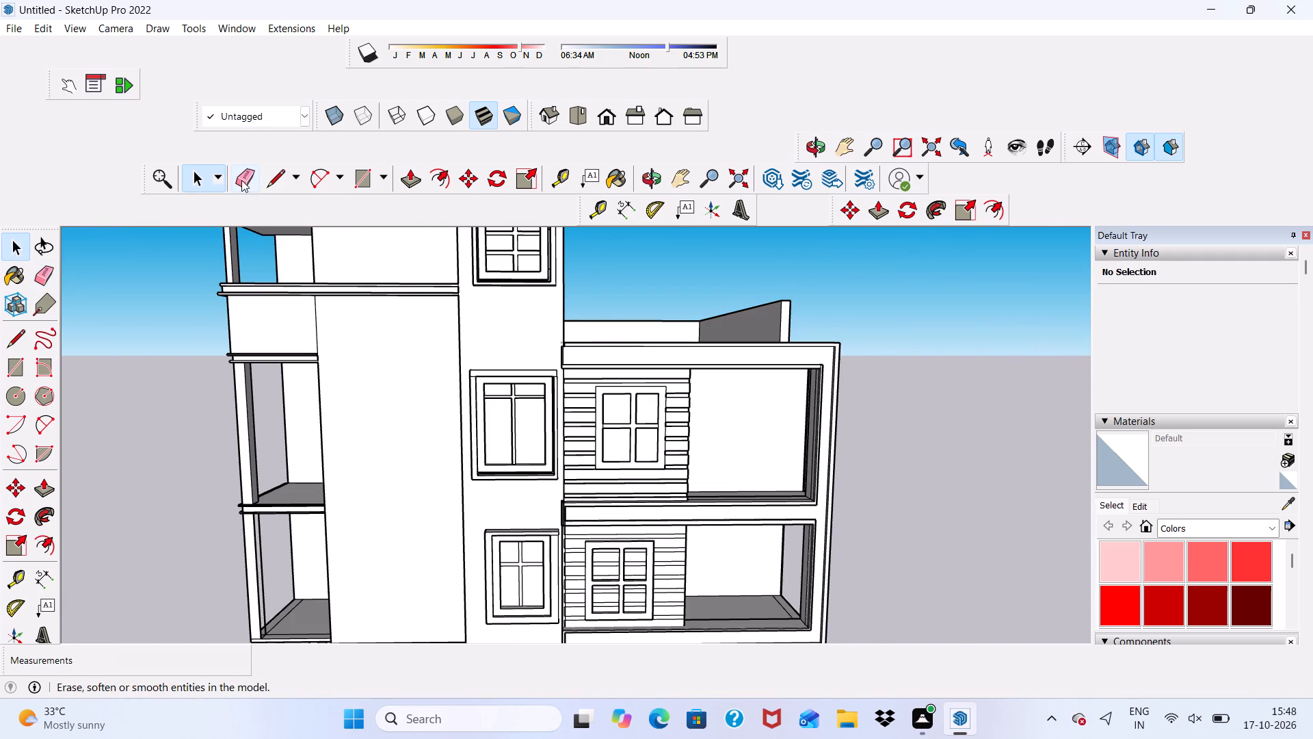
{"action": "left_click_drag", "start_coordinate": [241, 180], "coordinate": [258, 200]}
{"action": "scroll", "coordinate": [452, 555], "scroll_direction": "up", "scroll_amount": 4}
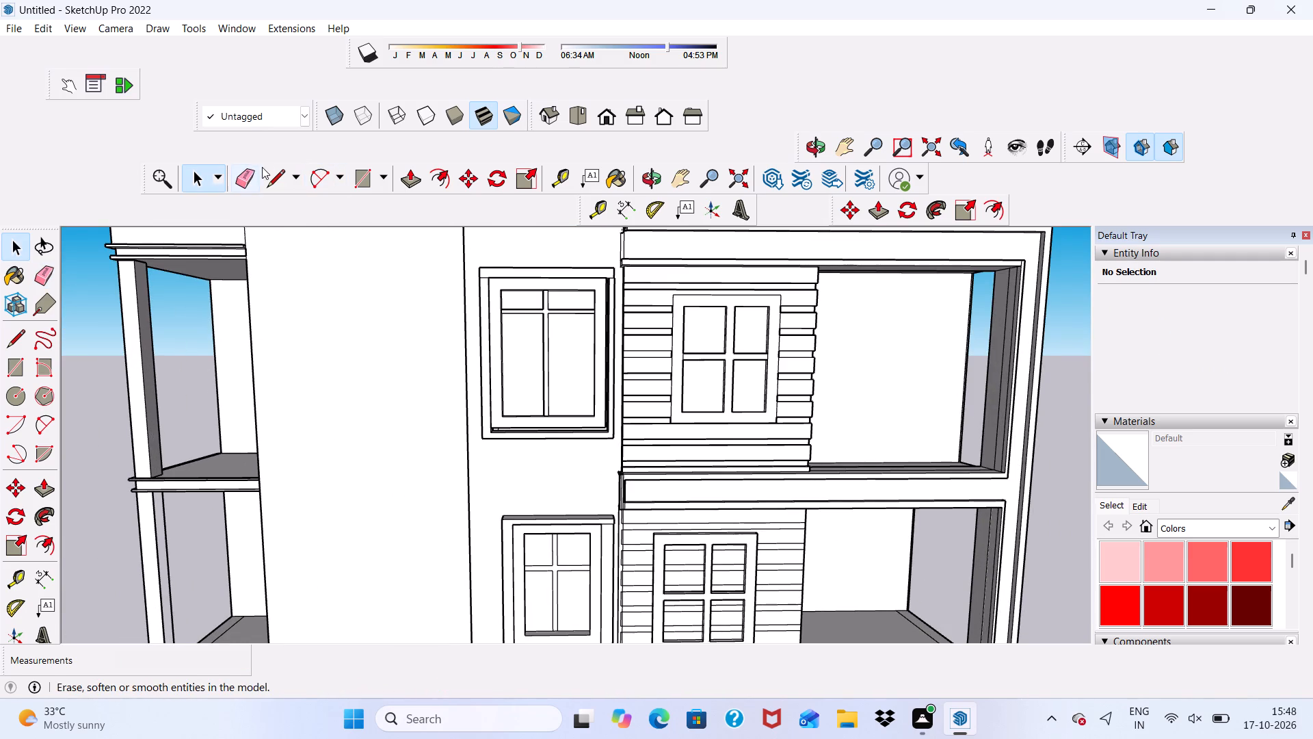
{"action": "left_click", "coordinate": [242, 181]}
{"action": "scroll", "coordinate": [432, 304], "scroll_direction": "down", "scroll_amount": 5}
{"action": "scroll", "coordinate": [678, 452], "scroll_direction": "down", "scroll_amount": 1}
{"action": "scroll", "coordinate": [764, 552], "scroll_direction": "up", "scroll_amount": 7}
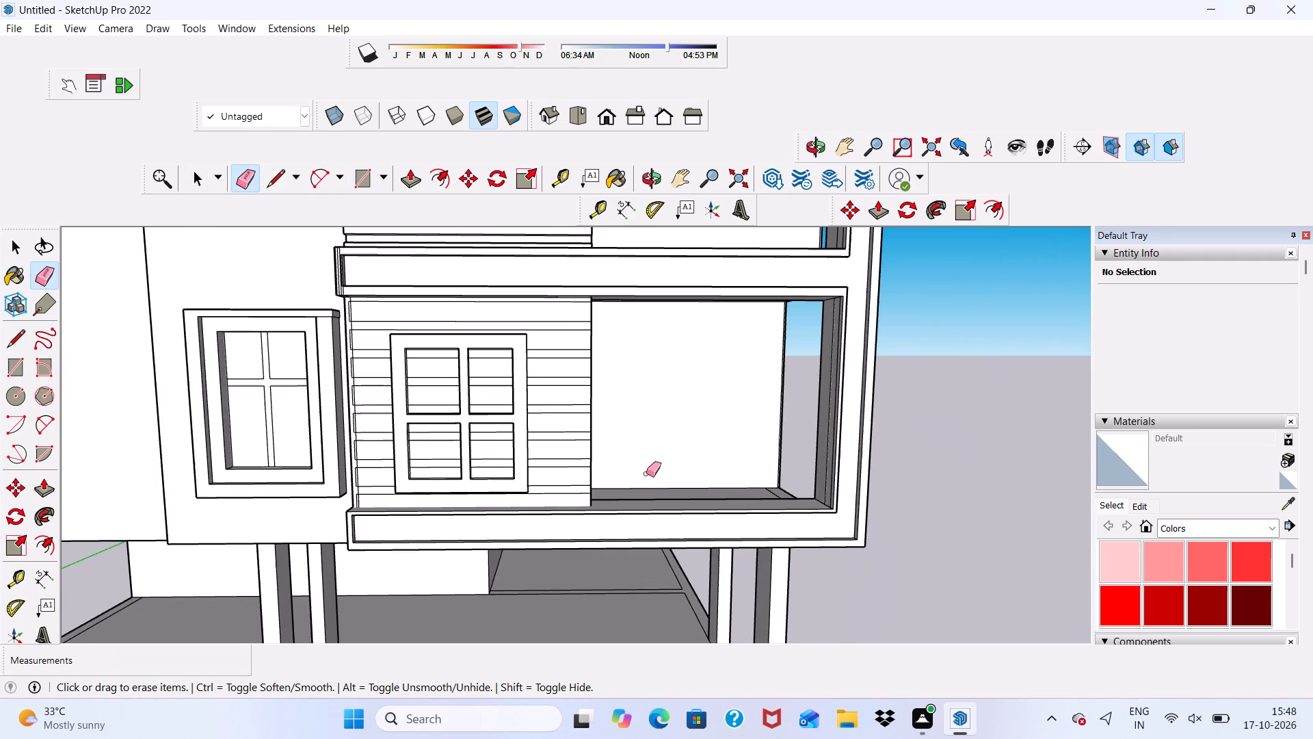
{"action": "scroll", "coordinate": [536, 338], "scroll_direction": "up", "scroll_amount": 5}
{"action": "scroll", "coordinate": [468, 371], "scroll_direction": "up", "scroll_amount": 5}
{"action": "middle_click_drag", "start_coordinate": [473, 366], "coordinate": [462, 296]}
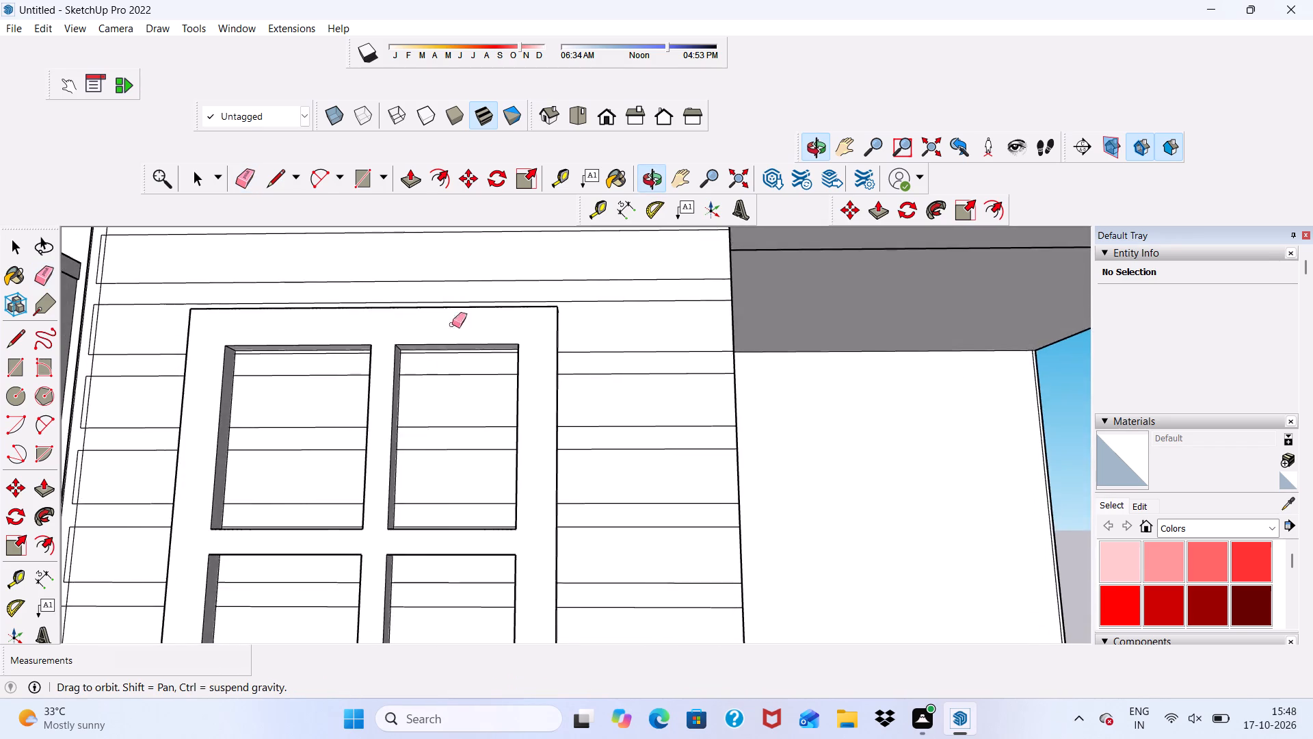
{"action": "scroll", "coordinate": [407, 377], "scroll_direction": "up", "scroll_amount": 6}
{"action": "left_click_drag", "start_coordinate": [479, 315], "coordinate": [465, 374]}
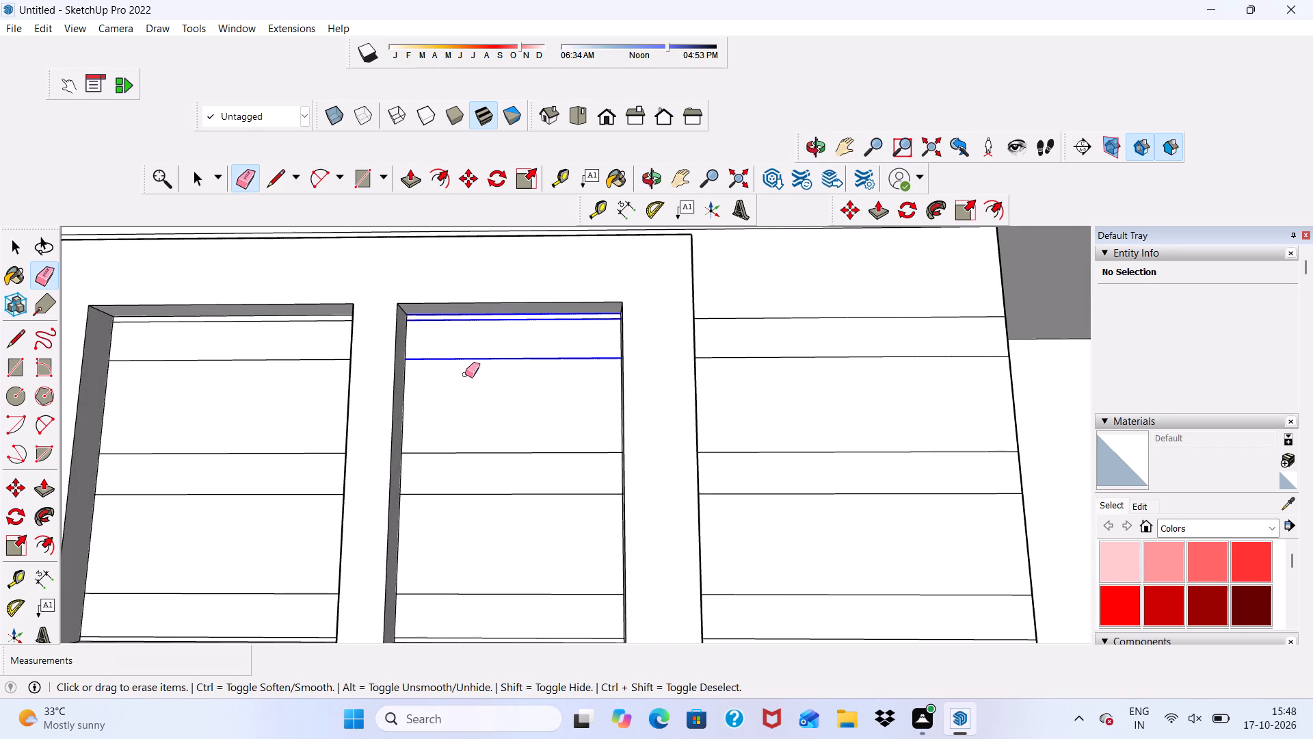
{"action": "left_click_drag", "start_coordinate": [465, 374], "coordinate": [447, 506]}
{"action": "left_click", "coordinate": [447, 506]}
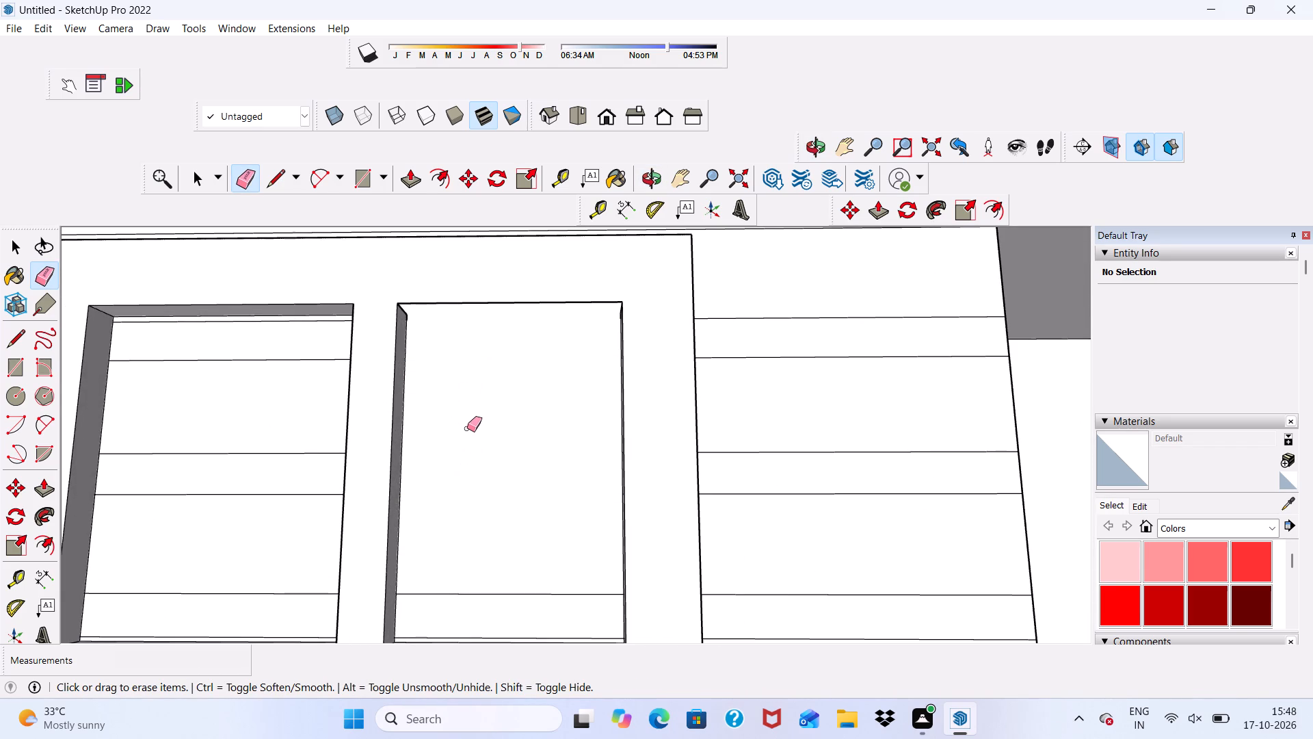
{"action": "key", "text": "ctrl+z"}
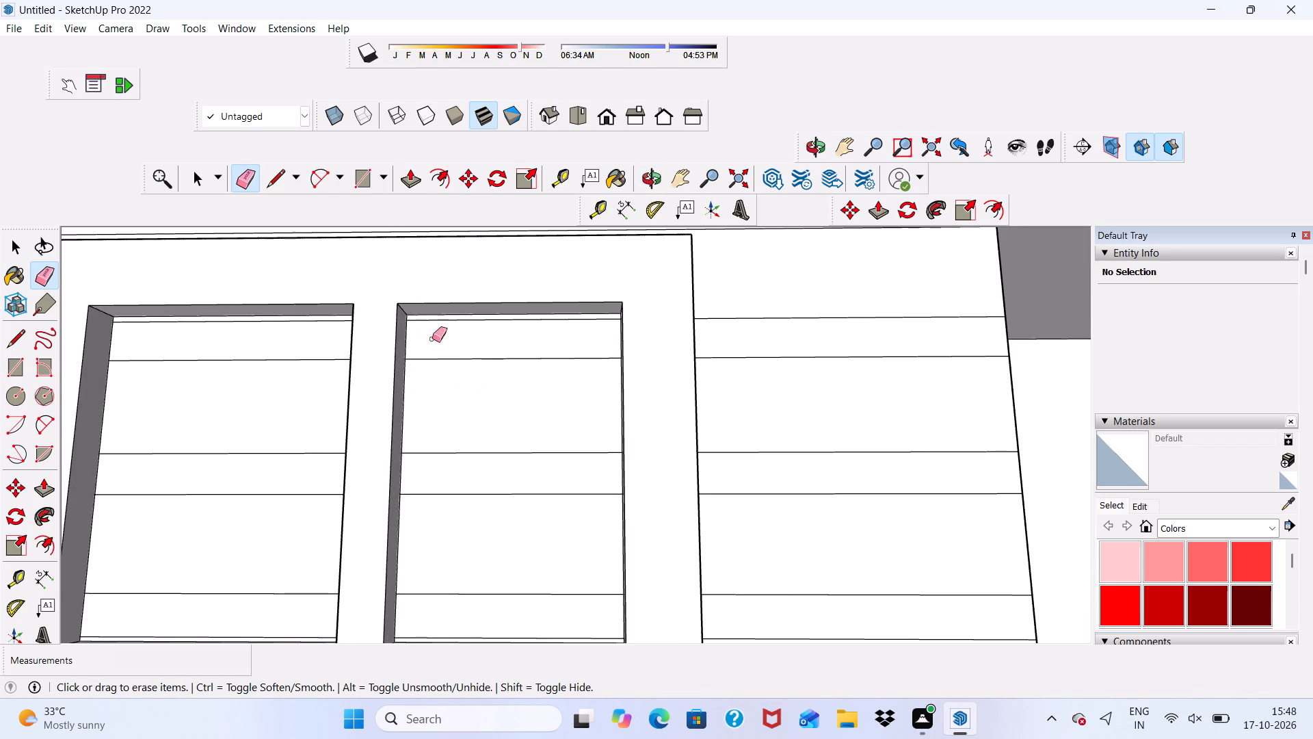
Erase only the siding lines crossing the upper balcony-side pane of the lower-storey window, keeping the pane's head edge.
{"action": "left_click_drag", "start_coordinate": [482, 320], "coordinate": [477, 361]}
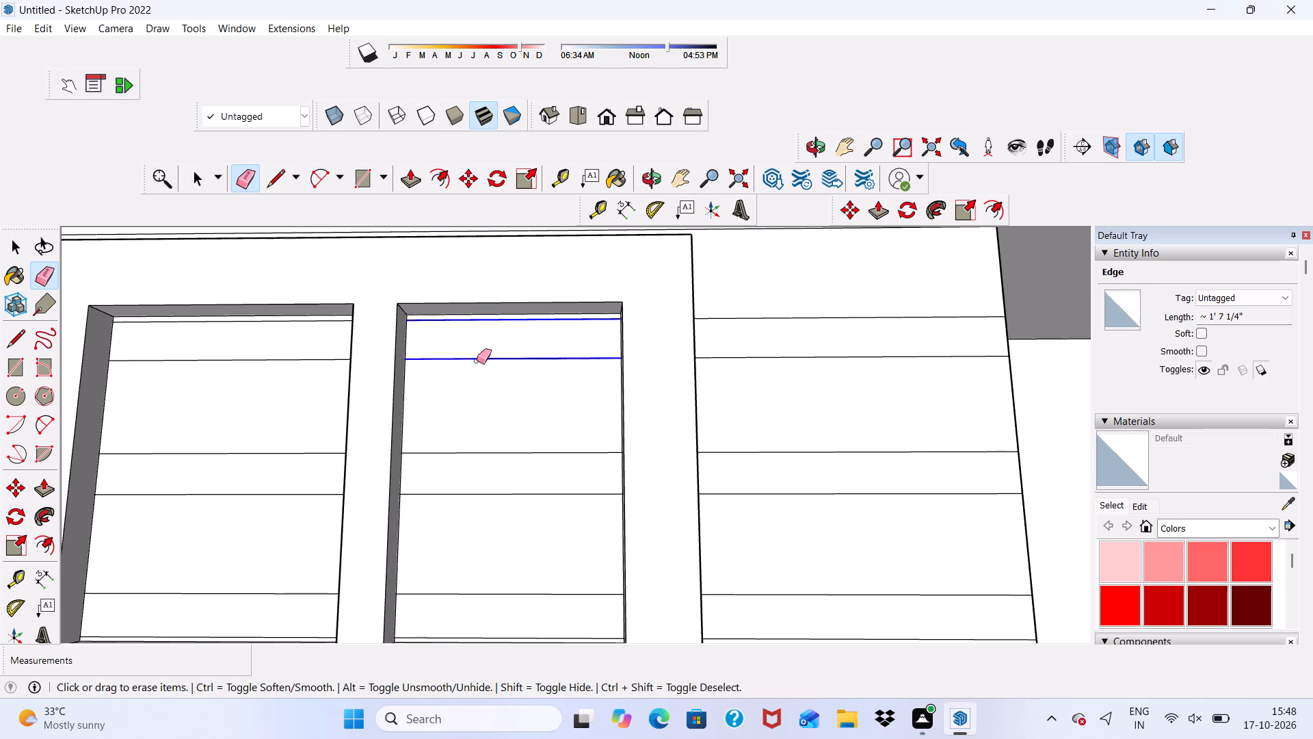
{"action": "left_click_drag", "start_coordinate": [477, 361], "coordinate": [475, 380]}
{"action": "left_click", "coordinate": [475, 380]}
{"action": "scroll", "coordinate": [467, 365], "scroll_direction": "down", "scroll_amount": 8}
{"action": "left_click_drag", "start_coordinate": [468, 405], "coordinate": [464, 467]}
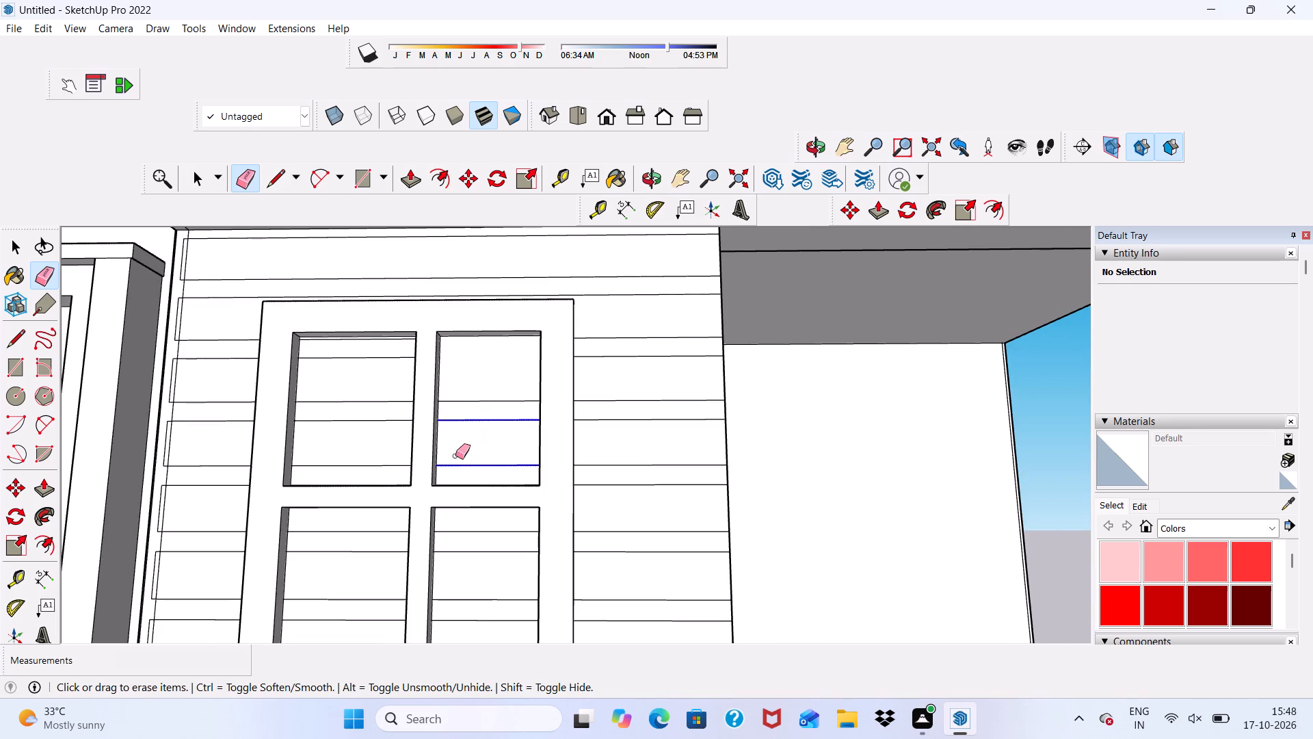
{"action": "left_click_drag", "start_coordinate": [460, 398], "coordinate": [467, 416]}
Erase the siding lines crossing the upper tower-side pane of the lower-storey window, down to the one just above its sill.
{"action": "scroll", "coordinate": [302, 394], "scroll_direction": "up", "scroll_amount": 5}
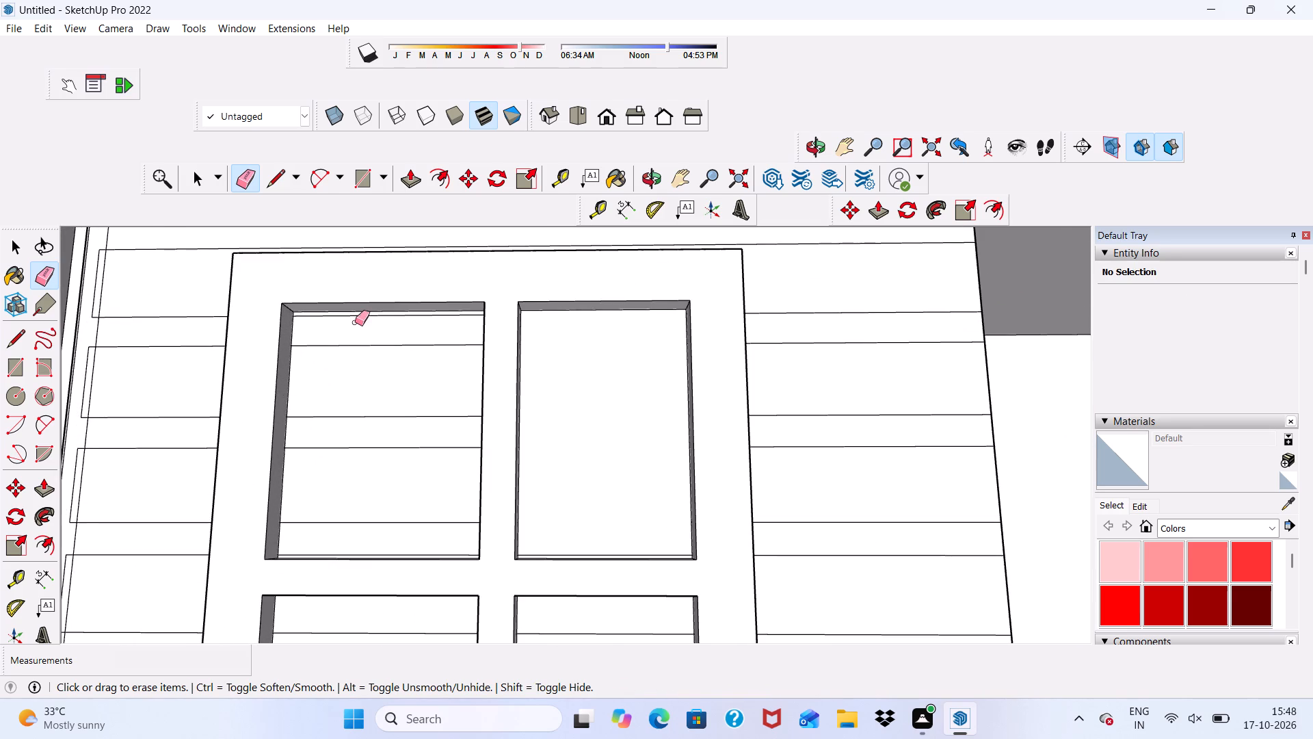
{"action": "scroll", "coordinate": [352, 322], "scroll_direction": "up", "scroll_amount": 12}
{"action": "left_click_drag", "start_coordinate": [352, 306], "coordinate": [358, 387]}
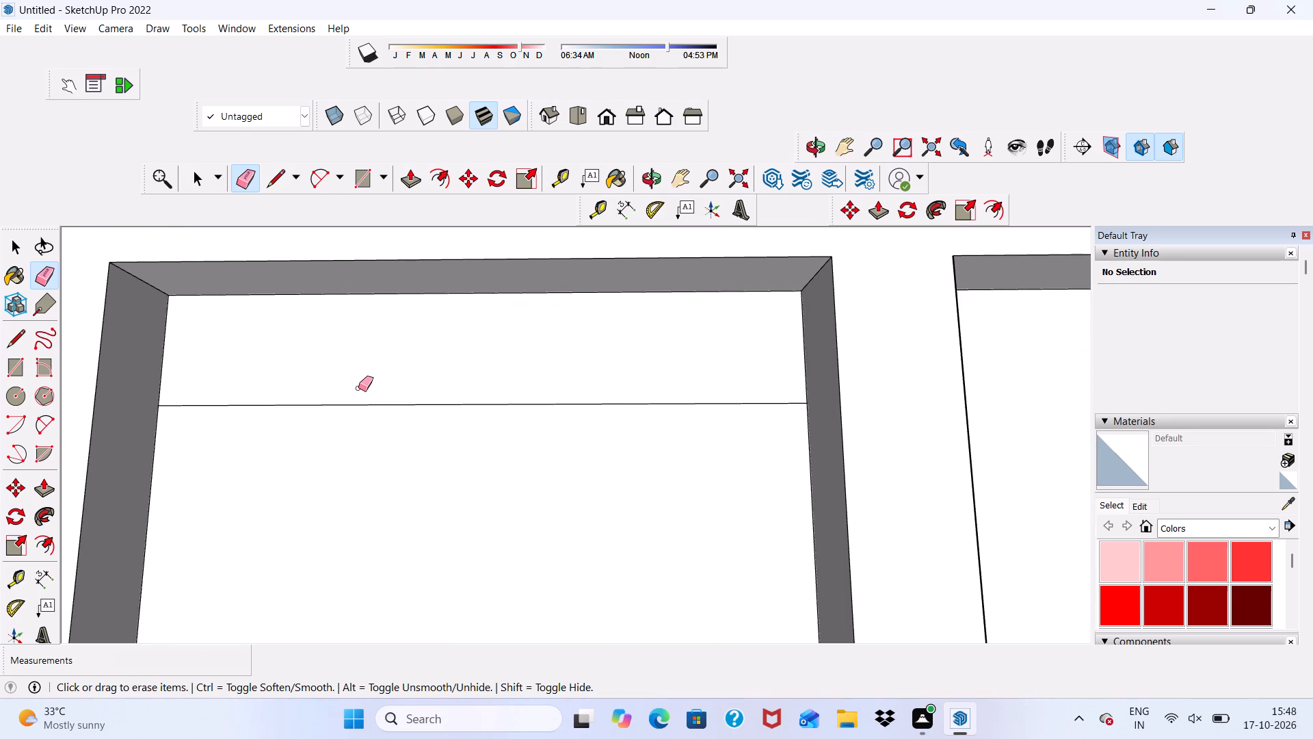
{"action": "left_click_drag", "start_coordinate": [359, 390], "coordinate": [369, 419]}
{"action": "scroll", "coordinate": [399, 309], "scroll_direction": "down", "scroll_amount": 13}
{"action": "scroll", "coordinate": [553, 416], "scroll_direction": "up", "scroll_amount": 2}
{"action": "left_click_drag", "start_coordinate": [551, 369], "coordinate": [561, 409]}
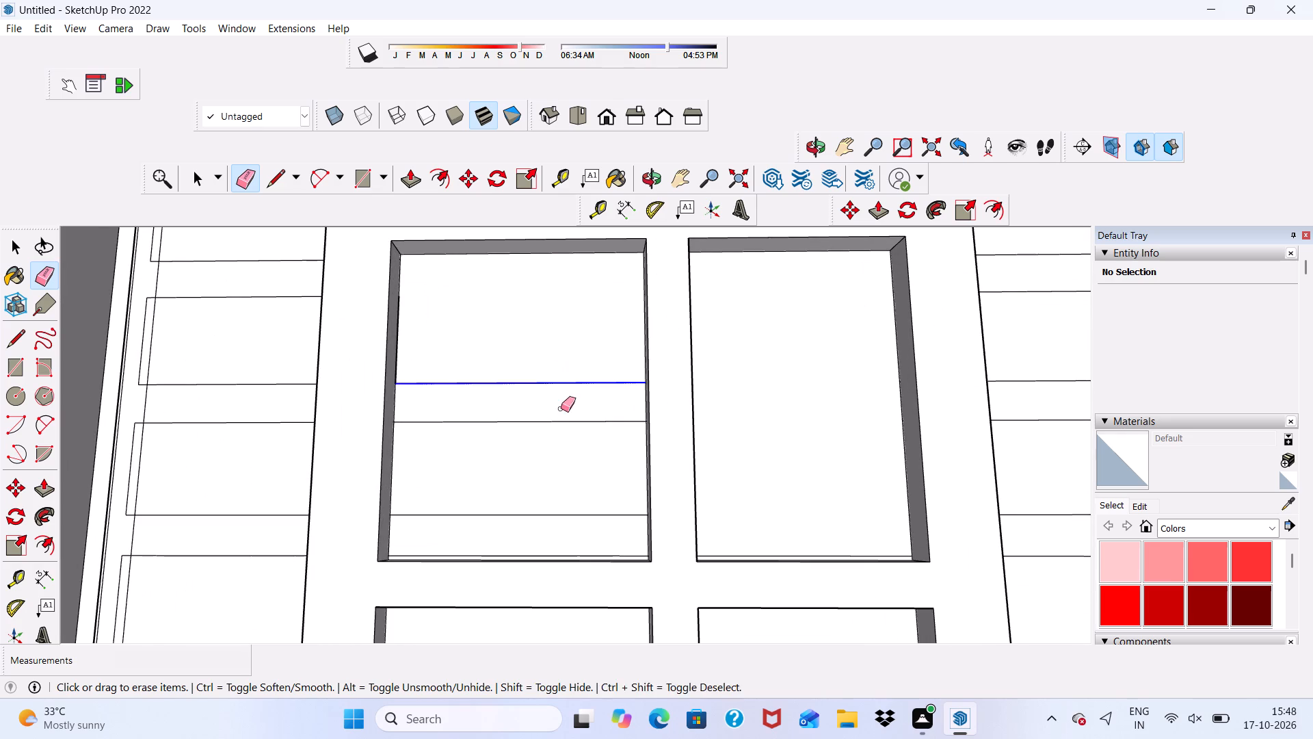
{"action": "left_click_drag", "start_coordinate": [561, 409], "coordinate": [561, 439]}
{"action": "left_click_drag", "start_coordinate": [553, 486], "coordinate": [549, 541]}
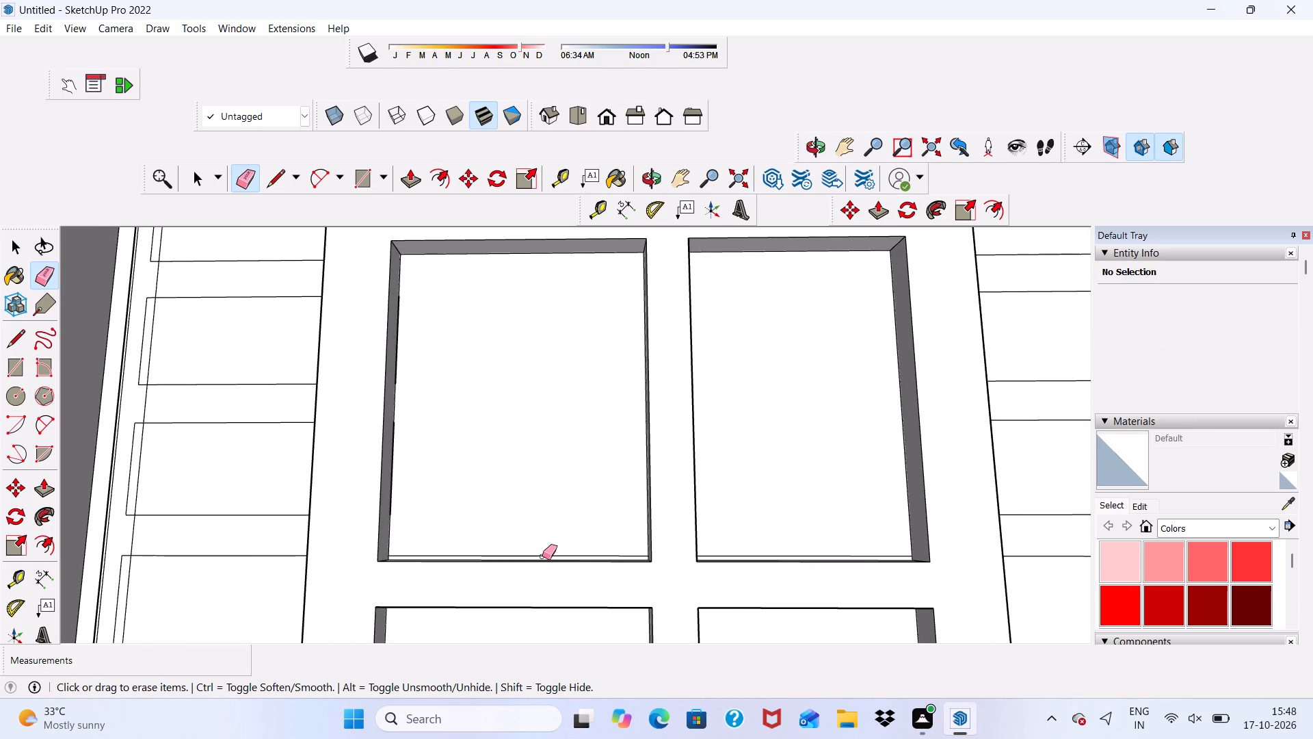
{"action": "left_click", "coordinate": [542, 556]}
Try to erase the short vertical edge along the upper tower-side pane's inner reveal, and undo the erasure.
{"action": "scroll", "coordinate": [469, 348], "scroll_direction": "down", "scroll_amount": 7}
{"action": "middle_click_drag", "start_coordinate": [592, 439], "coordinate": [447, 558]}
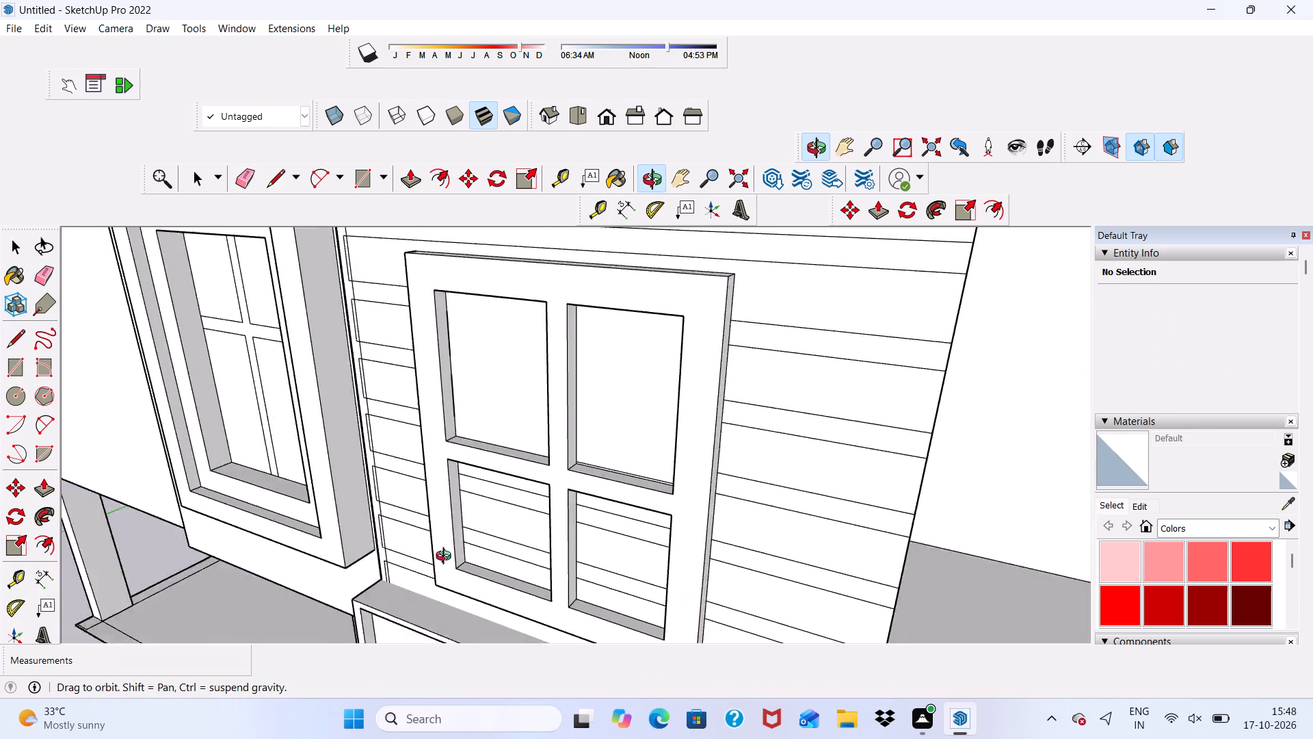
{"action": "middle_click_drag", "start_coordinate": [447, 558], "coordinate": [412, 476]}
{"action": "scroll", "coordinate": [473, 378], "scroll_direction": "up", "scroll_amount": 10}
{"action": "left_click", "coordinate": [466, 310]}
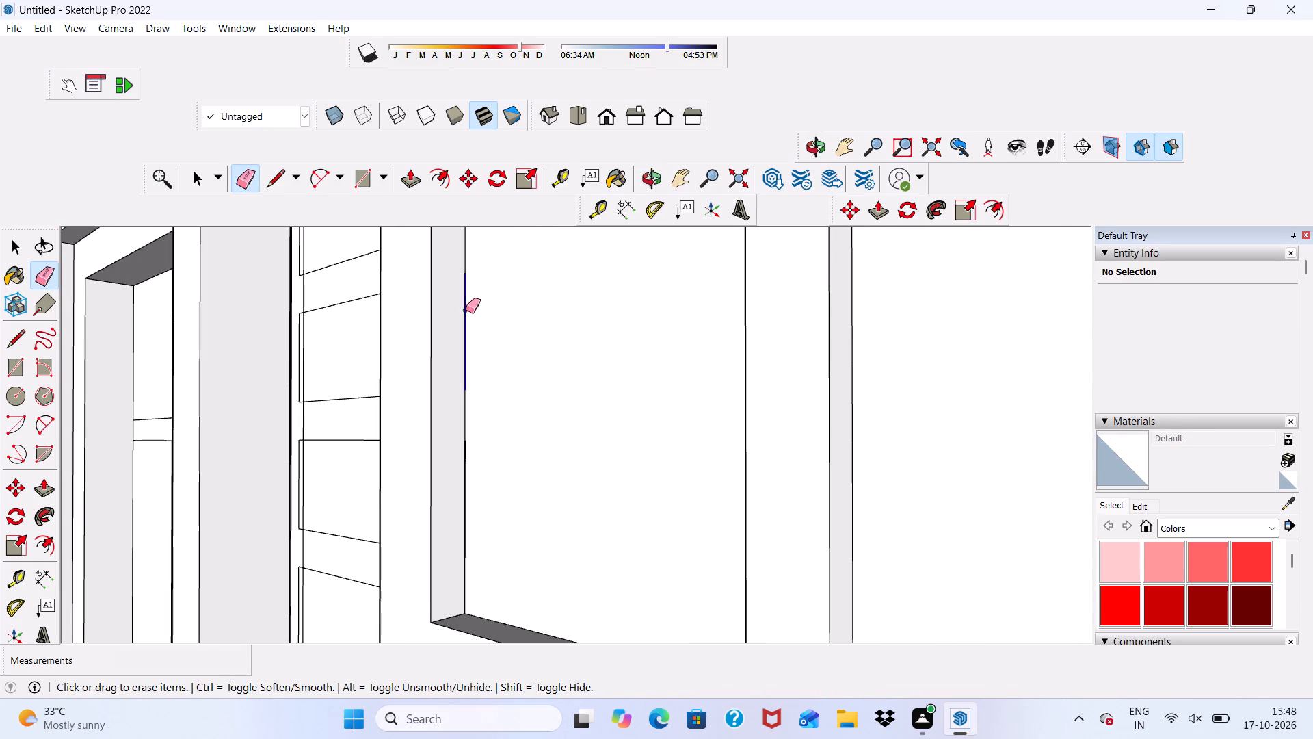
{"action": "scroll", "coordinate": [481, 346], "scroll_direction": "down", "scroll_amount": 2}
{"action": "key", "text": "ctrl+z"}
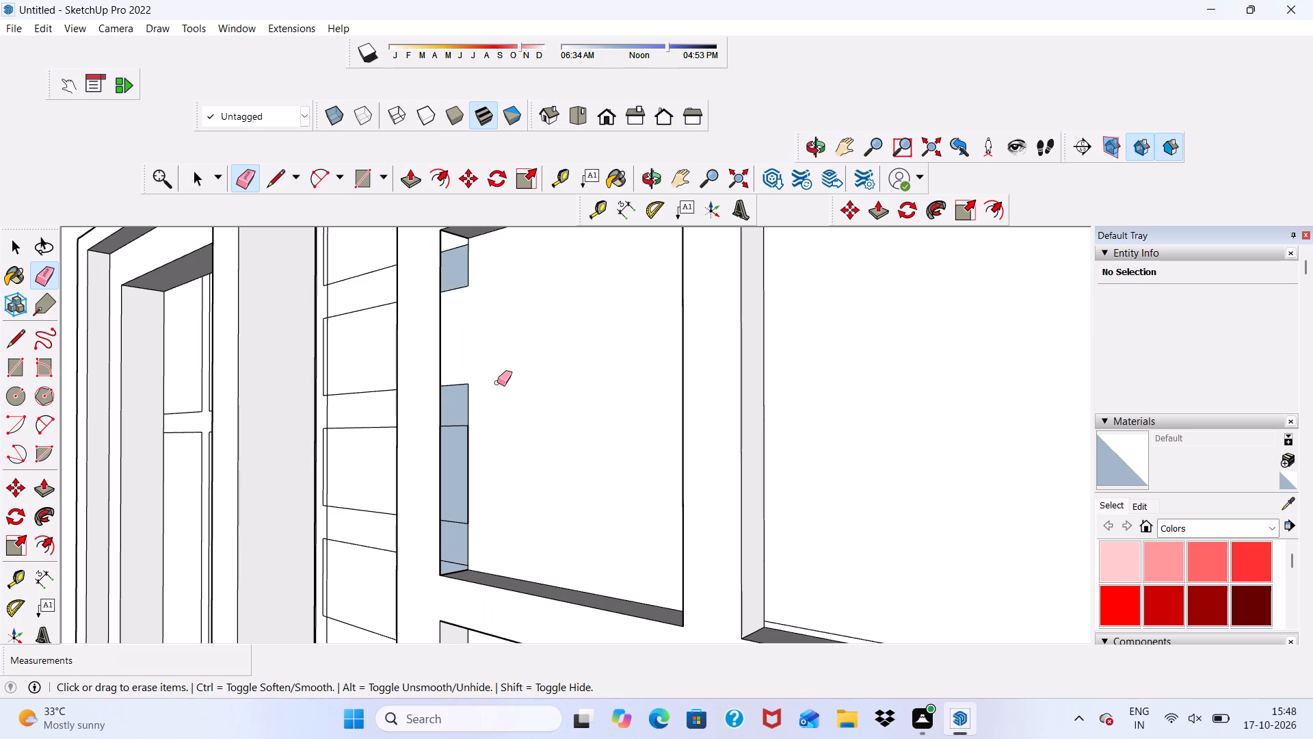
Erase the siding lines crossing the lower balcony-side pane of the lower-storey window.
{"action": "scroll", "coordinate": [513, 432], "scroll_direction": "down", "scroll_amount": 17}
{"action": "middle_click_drag", "start_coordinate": [738, 534], "coordinate": [741, 510]}
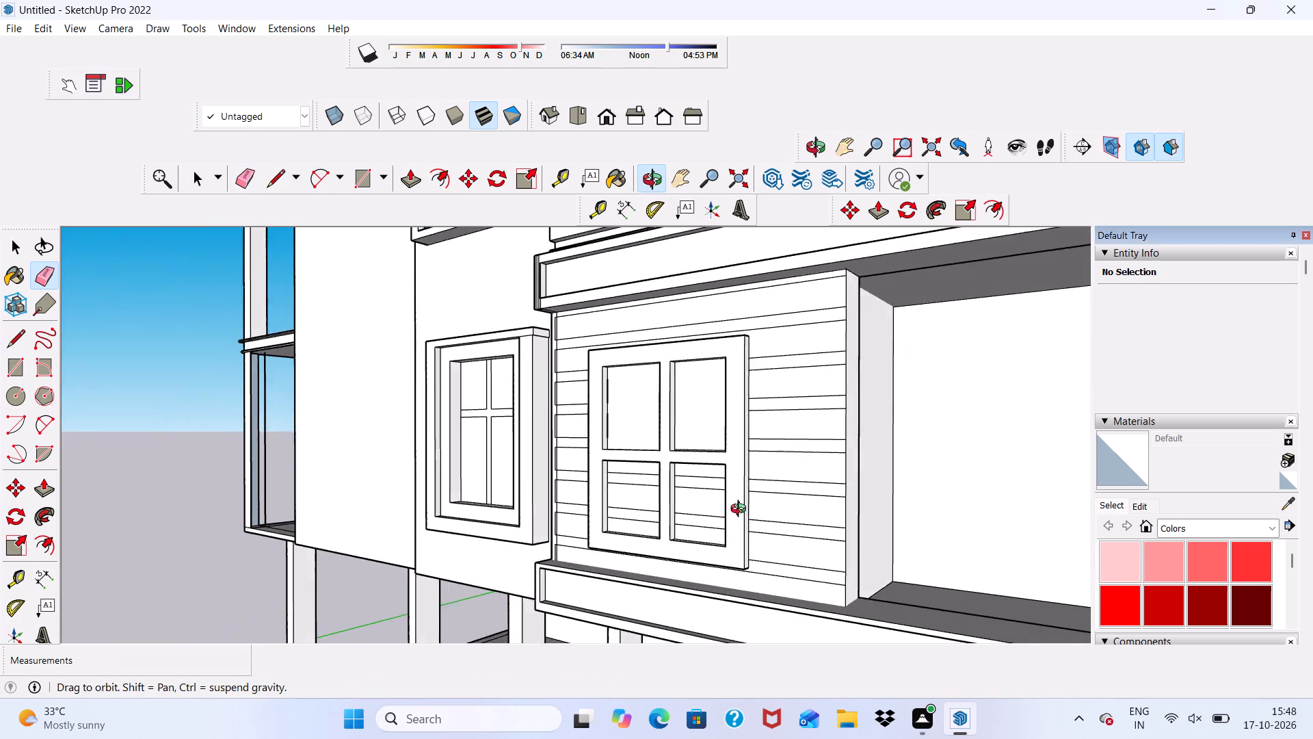
{"action": "middle_click_drag", "start_coordinate": [741, 510], "coordinate": [866, 452]}
{"action": "scroll", "coordinate": [729, 471], "scroll_direction": "up", "scroll_amount": 11}
{"action": "left_click_drag", "start_coordinate": [730, 450], "coordinate": [730, 521]}
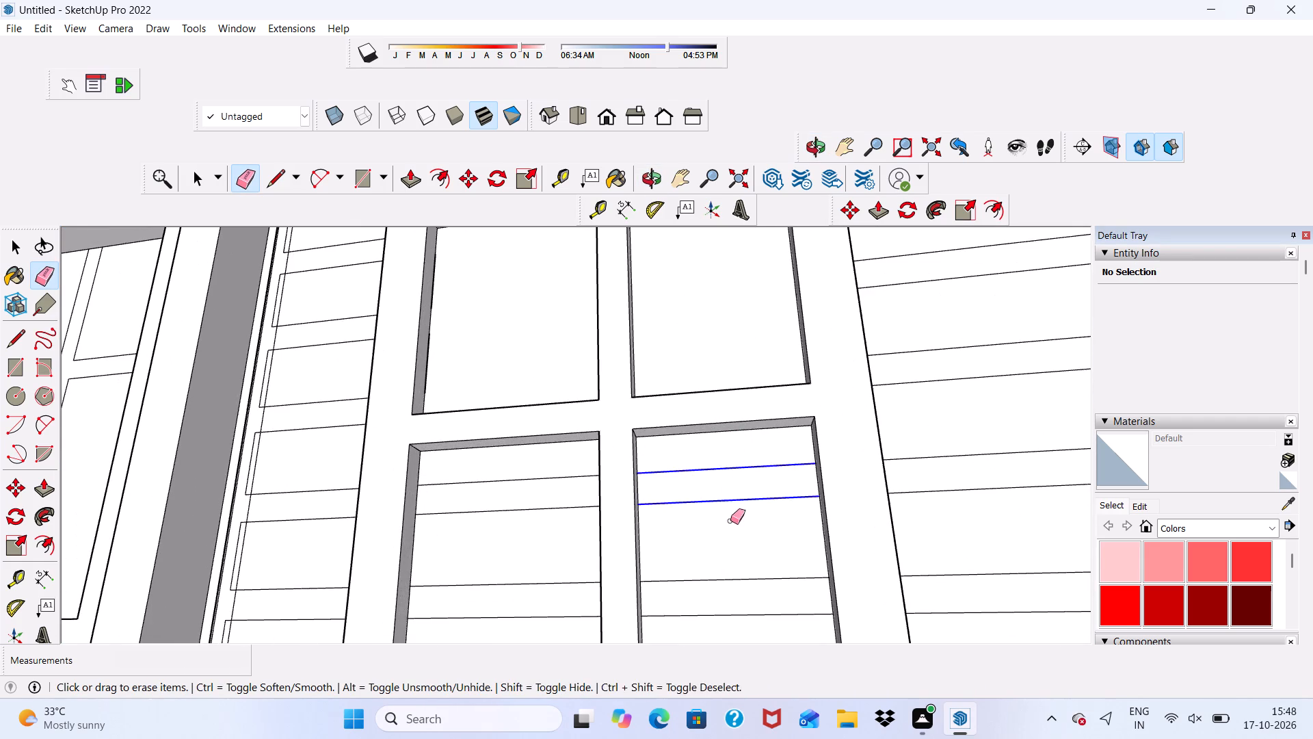
{"action": "left_click_drag", "start_coordinate": [730, 521], "coordinate": [730, 524]}
{"action": "scroll", "coordinate": [701, 448], "scroll_direction": "down", "scroll_amount": 6}
{"action": "left_click_drag", "start_coordinate": [720, 508], "coordinate": [722, 545]}
Erase the siding lines crossing the lower tower-side pane of the lower-storey window.
{"action": "middle_click_drag", "start_coordinate": [704, 501], "coordinate": [730, 658]}
{"action": "scroll", "coordinate": [730, 658], "scroll_direction": "down", "scroll_amount": 1}
{"action": "scroll", "coordinate": [595, 519], "scroll_direction": "up", "scroll_amount": 5}
{"action": "left_click_drag", "start_coordinate": [590, 476], "coordinate": [574, 561]}
{"action": "left_click", "coordinate": [574, 562]}
{"action": "left_click_drag", "start_coordinate": [570, 561], "coordinate": [572, 576]}
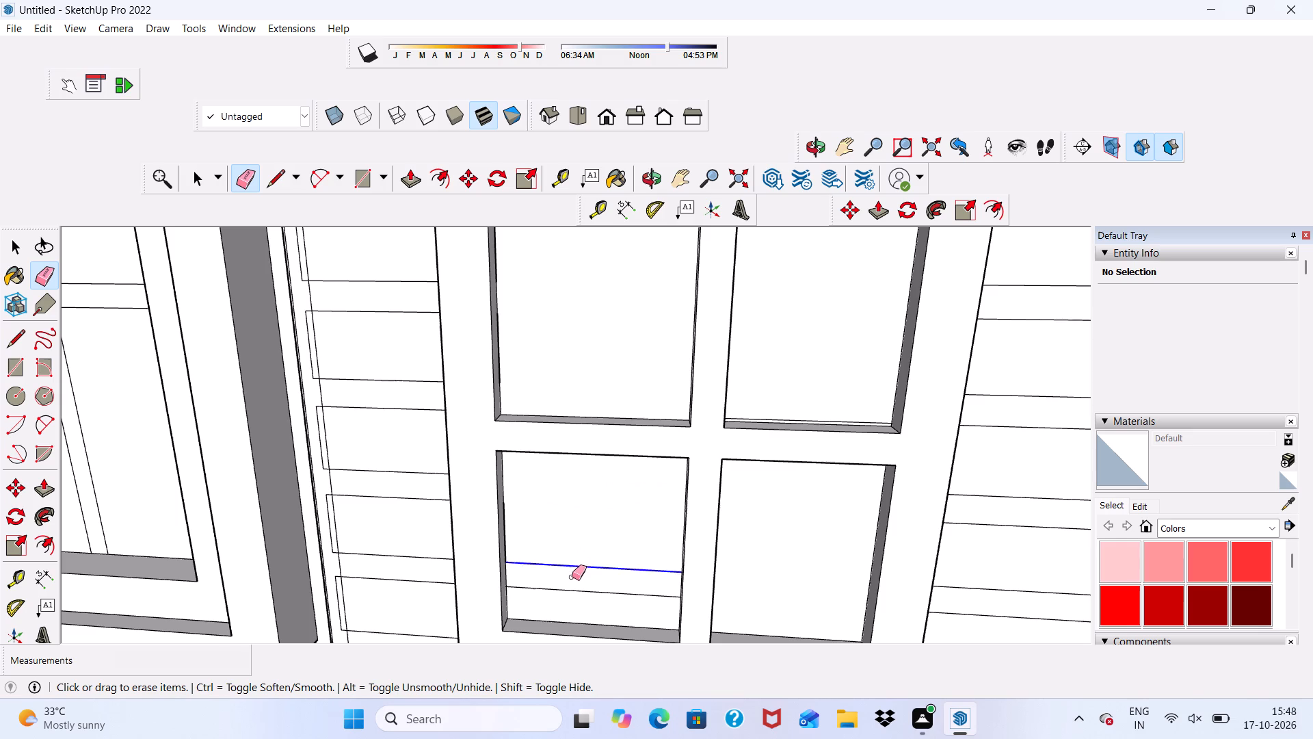
{"action": "left_click", "coordinate": [572, 584]}
{"action": "right_click", "coordinate": [572, 584]}
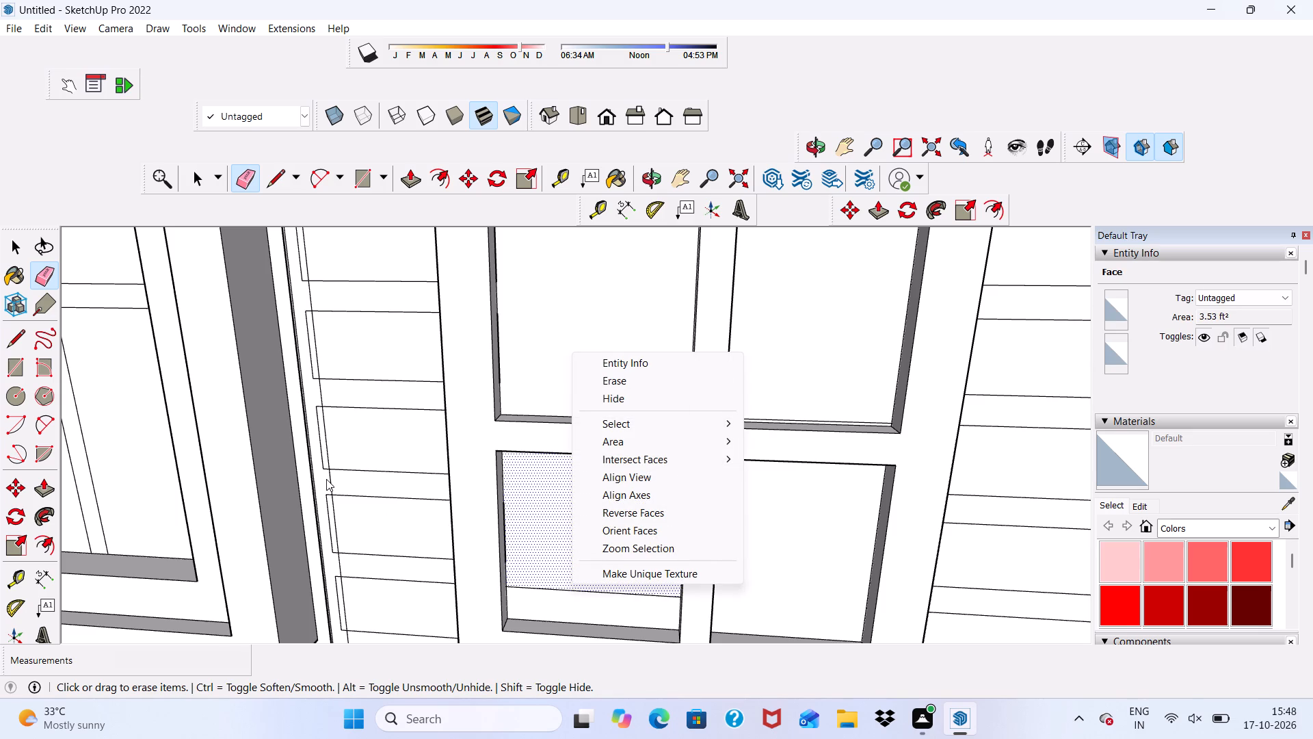
{"action": "key", "text": "space"}
{"action": "left_click", "coordinate": [461, 508]}
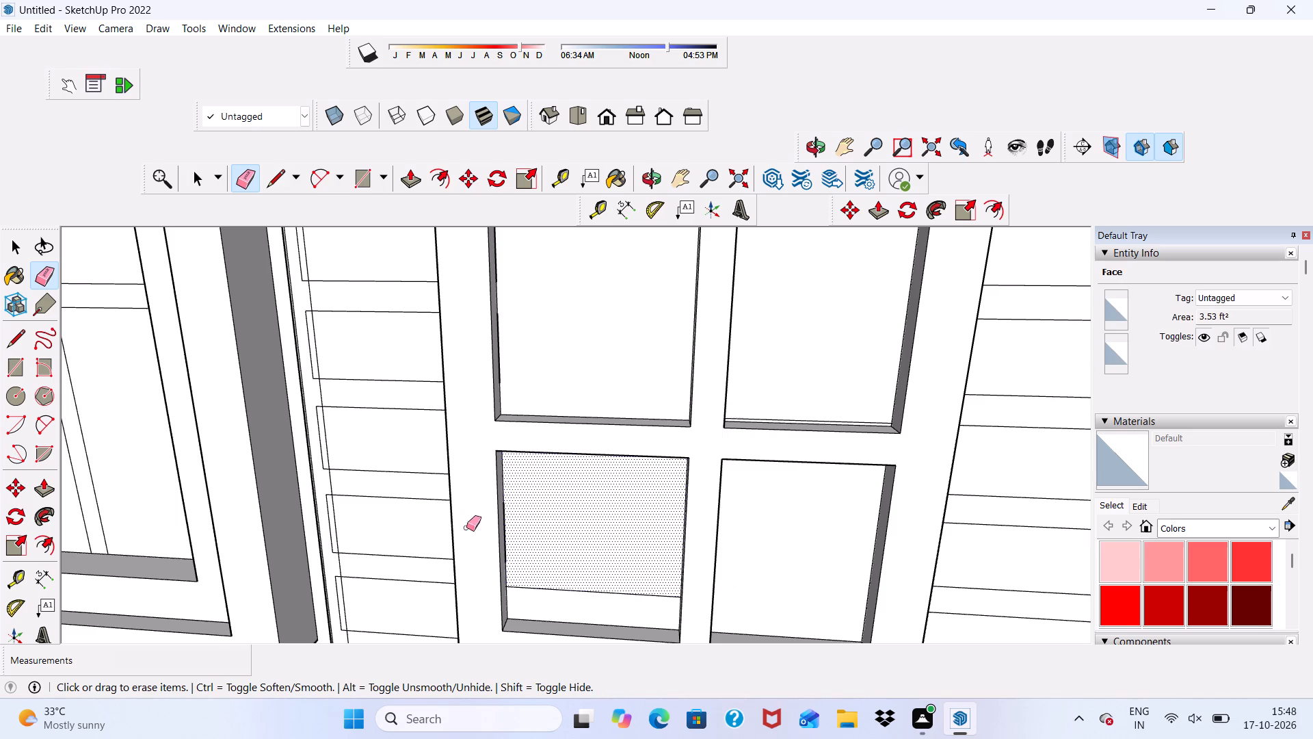
{"action": "left_click", "coordinate": [559, 591]}
Examine the lower-storey window wall and its flat siding bands, up to the tower-side corner beneath the ledge.
{"action": "scroll", "coordinate": [503, 512], "scroll_direction": "down", "scroll_amount": 10}
{"action": "middle_click_drag", "start_coordinate": [516, 536], "coordinate": [597, 450]}
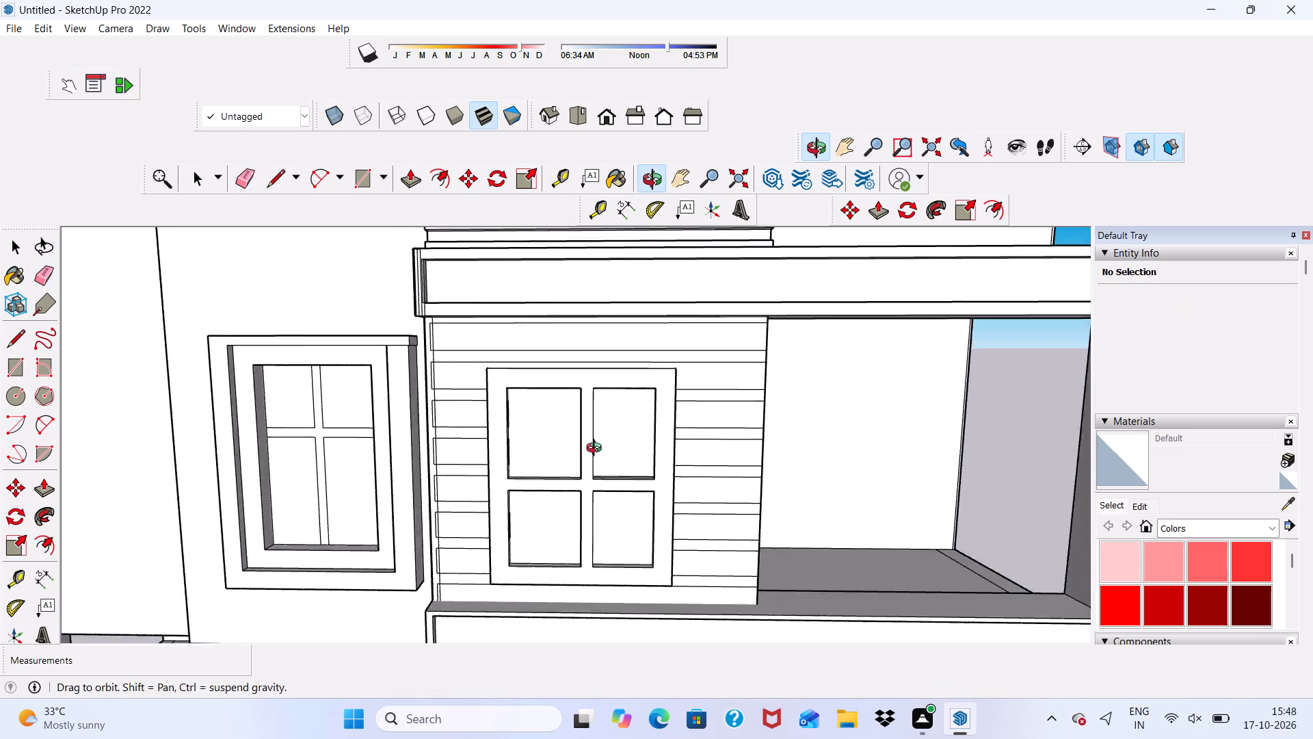
{"action": "middle_click_drag", "start_coordinate": [597, 450], "coordinate": [684, 383]}
{"action": "key", "text": "space"}
{"action": "scroll", "coordinate": [710, 441], "scroll_direction": "down", "scroll_amount": 13}
{"action": "middle_click_drag", "start_coordinate": [767, 430], "coordinate": [564, 521]}
{"action": "scroll", "coordinate": [596, 465], "scroll_direction": "up", "scroll_amount": 5}
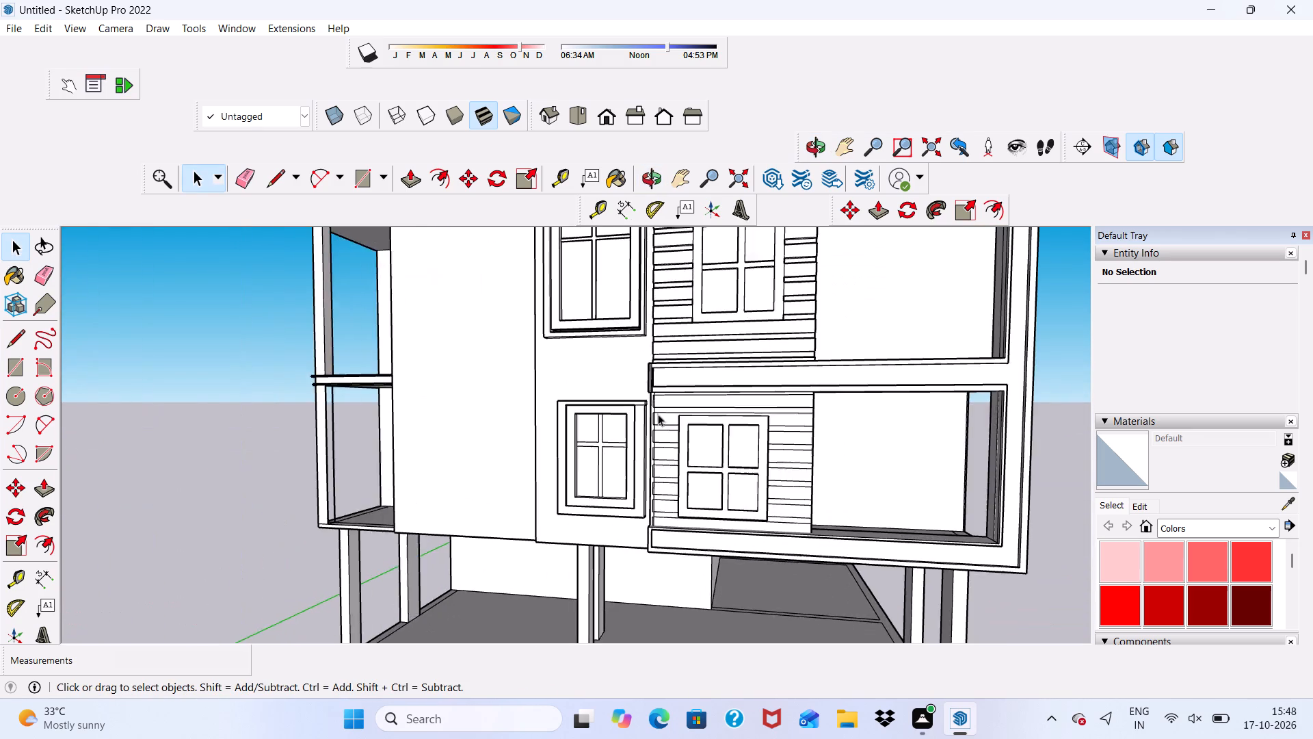
{"action": "scroll", "coordinate": [695, 395], "scroll_direction": "up", "scroll_amount": 6}
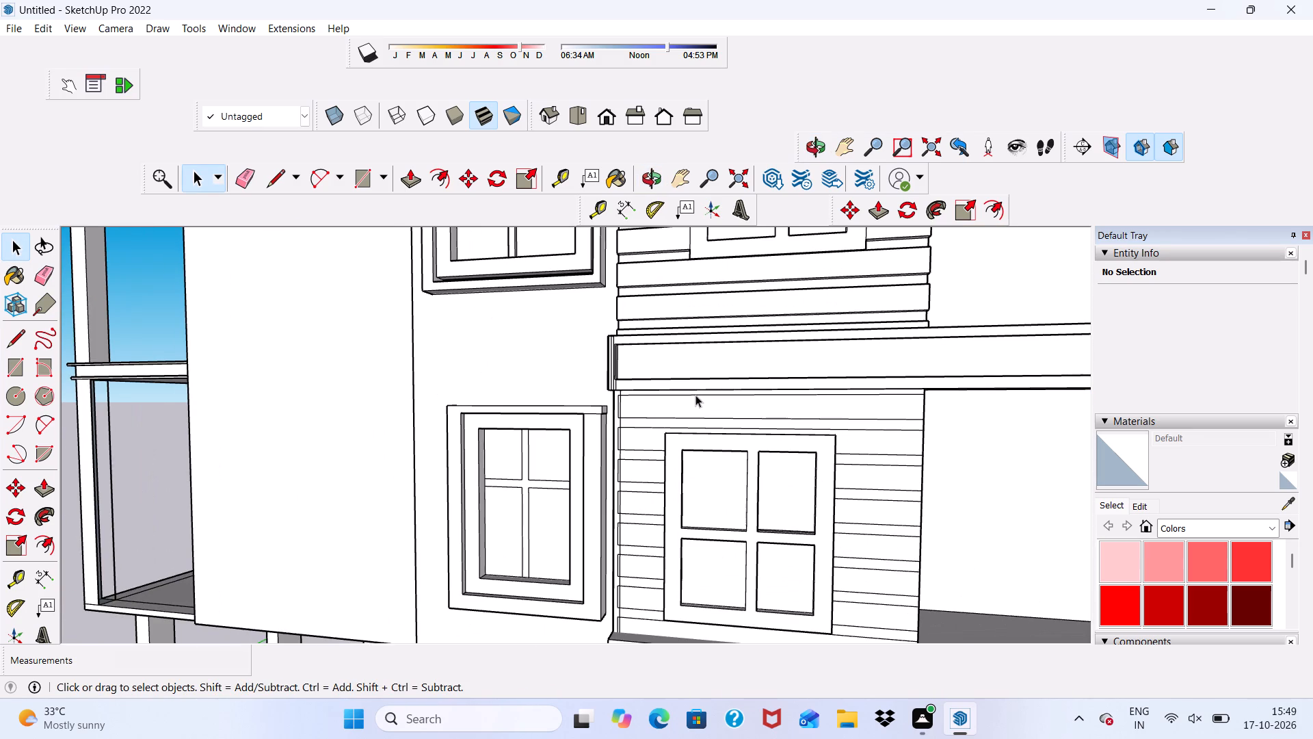
{"action": "scroll", "coordinate": [694, 412], "scroll_direction": "up", "scroll_amount": 12}
{"action": "middle_click_drag", "start_coordinate": [704, 398], "coordinate": [801, 343]}
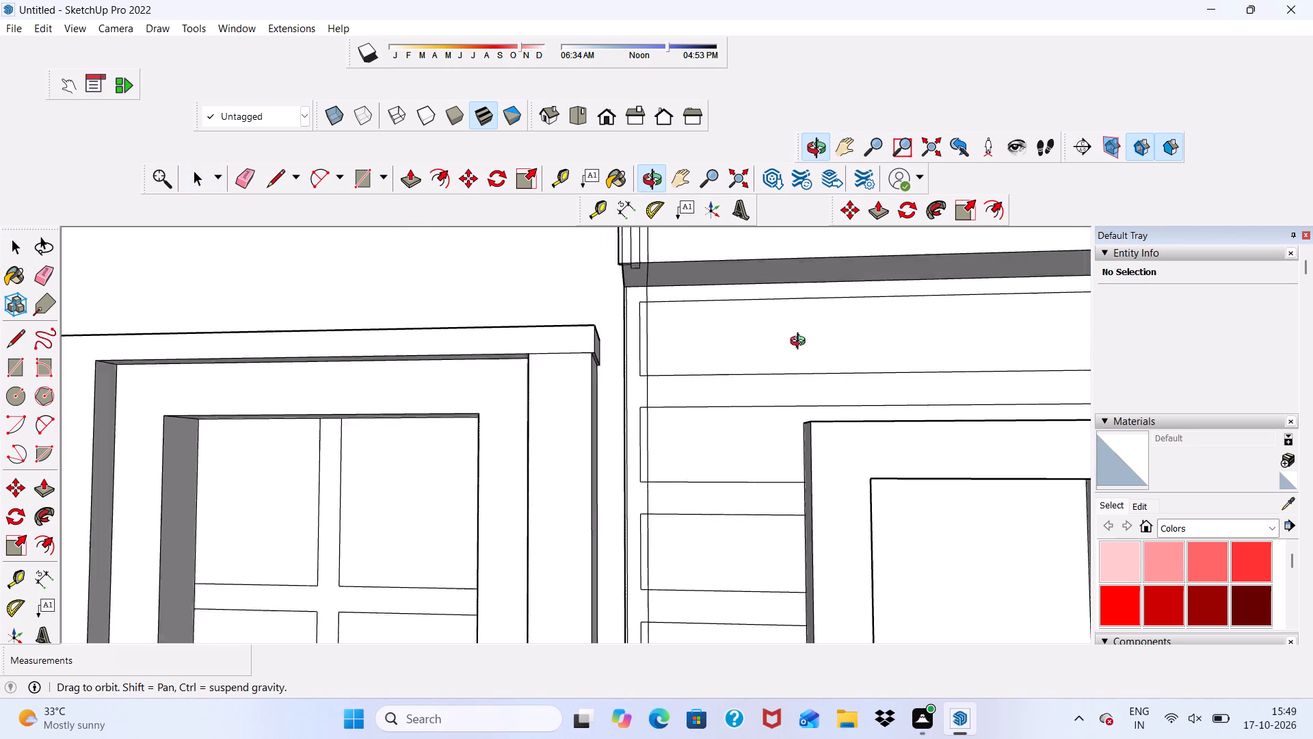
Erase the stray vertical lines at the tower-side end of the ledge above the lower-storey window wall.
{"action": "middle_click_drag", "start_coordinate": [801, 343], "coordinate": [677, 495]}
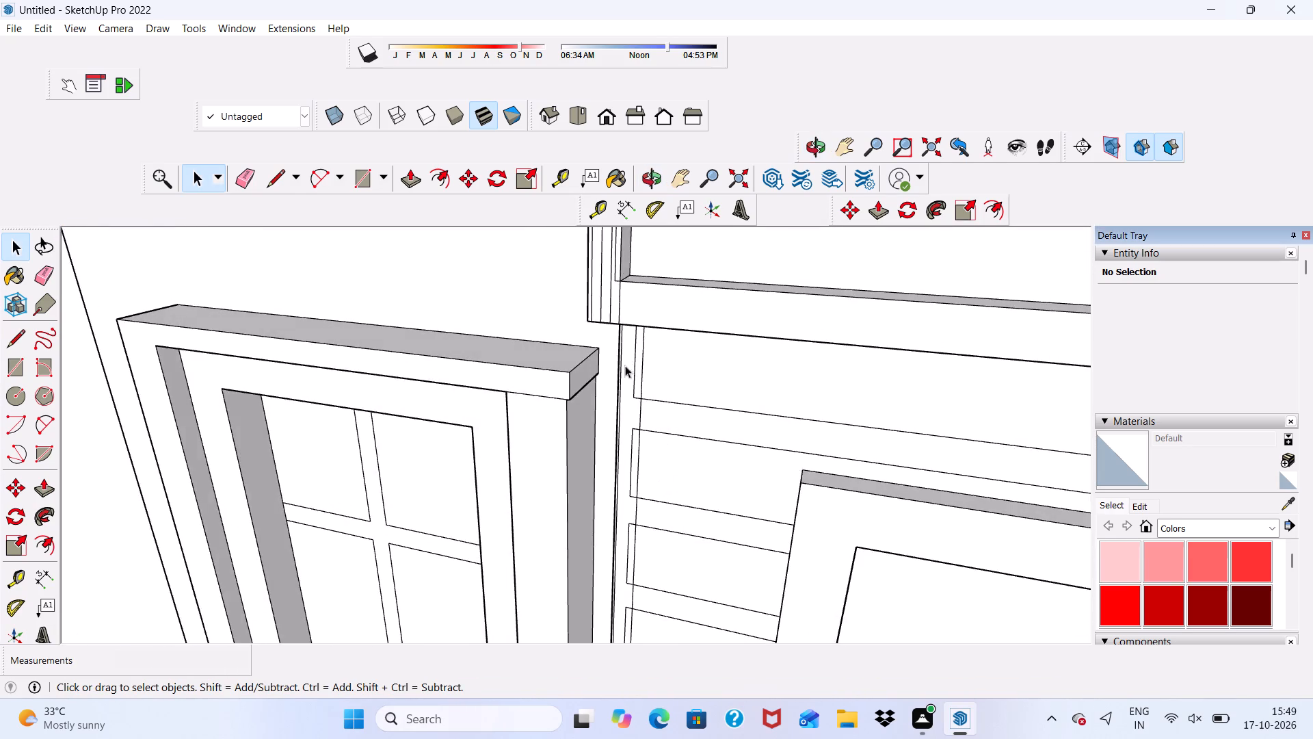
{"action": "scroll", "coordinate": [600, 324], "scroll_direction": "up", "scroll_amount": 1}
{"action": "scroll", "coordinate": [605, 349], "scroll_direction": "down", "scroll_amount": 18}
{"action": "middle_click_drag", "start_coordinate": [629, 468], "coordinate": [656, 343]}
{"action": "scroll", "coordinate": [656, 343], "scroll_direction": "up", "scroll_amount": 6}
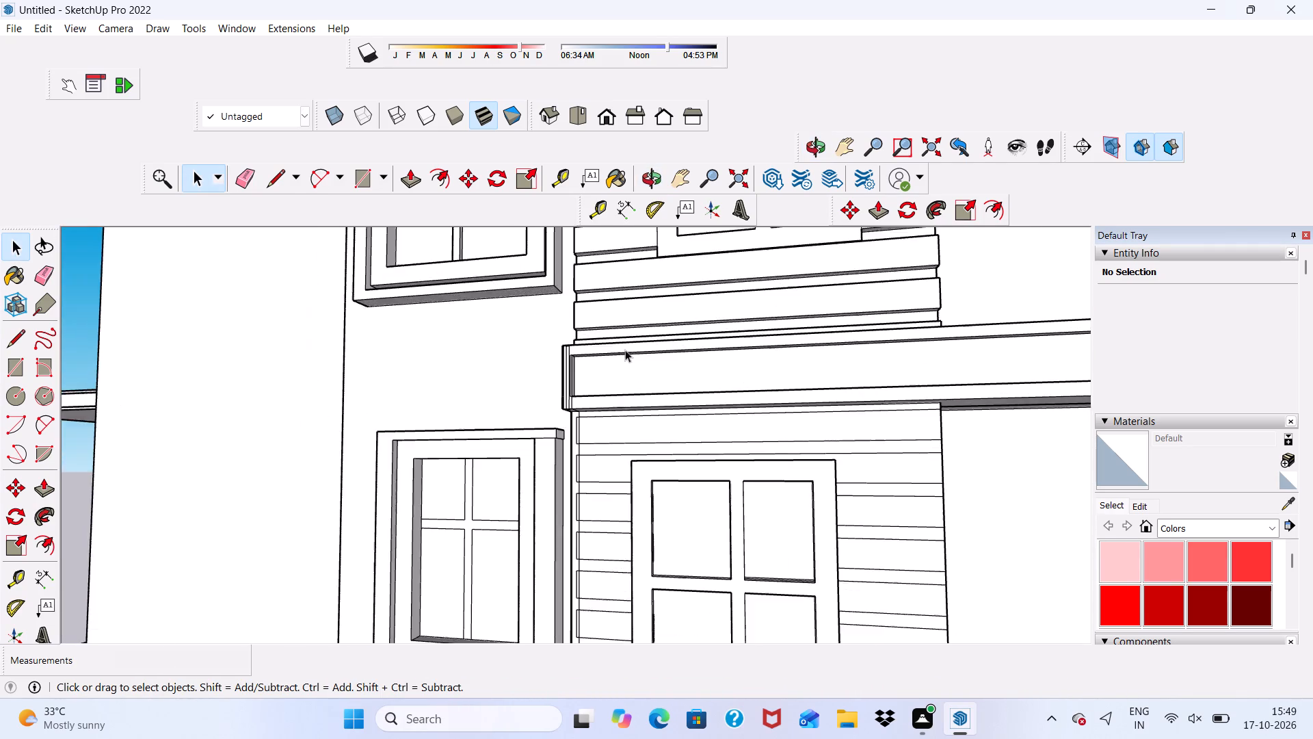
{"action": "scroll", "coordinate": [625, 350], "scroll_direction": "up", "scroll_amount": 6}
{"action": "scroll", "coordinate": [527, 441], "scroll_direction": "up", "scroll_amount": 6}
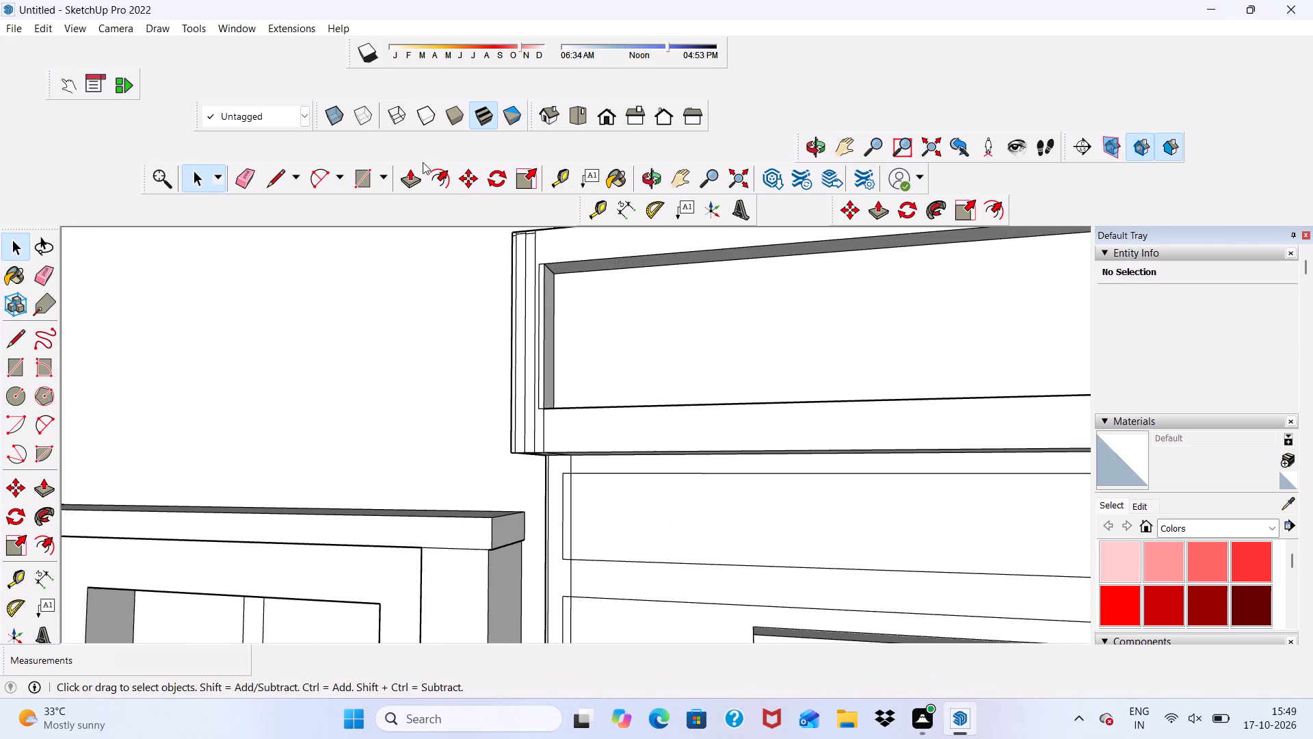
{"action": "left_click", "coordinate": [235, 178]}
{"action": "scroll", "coordinate": [565, 448], "scroll_direction": "up", "scroll_amount": 4}
{"action": "left_click_drag", "start_coordinate": [546, 419], "coordinate": [488, 419]}
{"action": "scroll", "coordinate": [497, 374], "scroll_direction": "down", "scroll_amount": 8}
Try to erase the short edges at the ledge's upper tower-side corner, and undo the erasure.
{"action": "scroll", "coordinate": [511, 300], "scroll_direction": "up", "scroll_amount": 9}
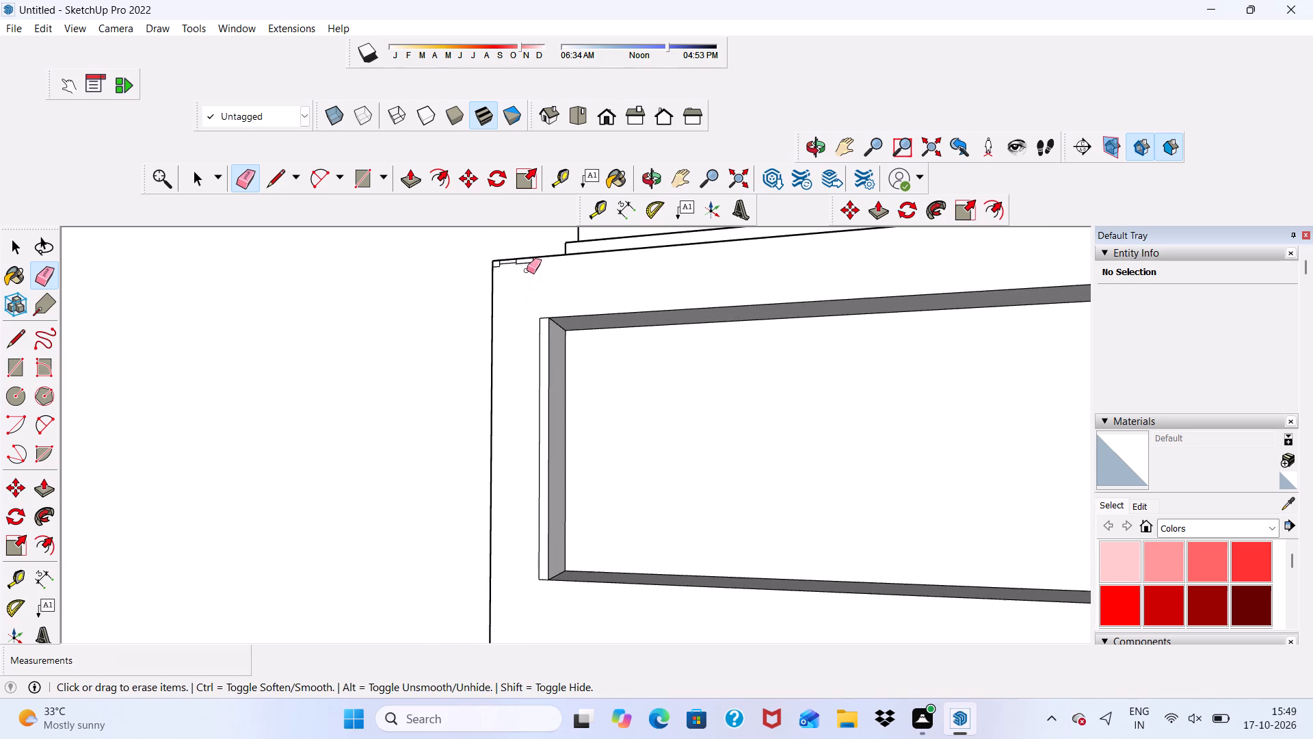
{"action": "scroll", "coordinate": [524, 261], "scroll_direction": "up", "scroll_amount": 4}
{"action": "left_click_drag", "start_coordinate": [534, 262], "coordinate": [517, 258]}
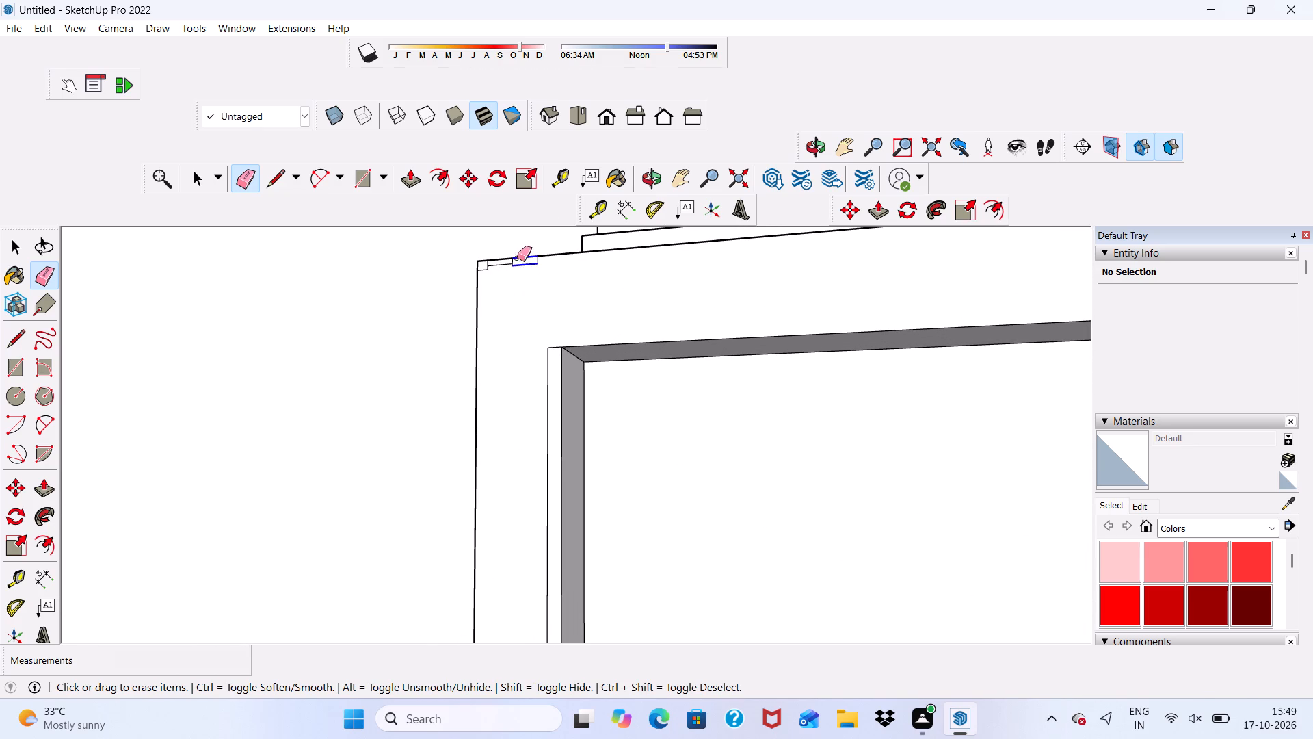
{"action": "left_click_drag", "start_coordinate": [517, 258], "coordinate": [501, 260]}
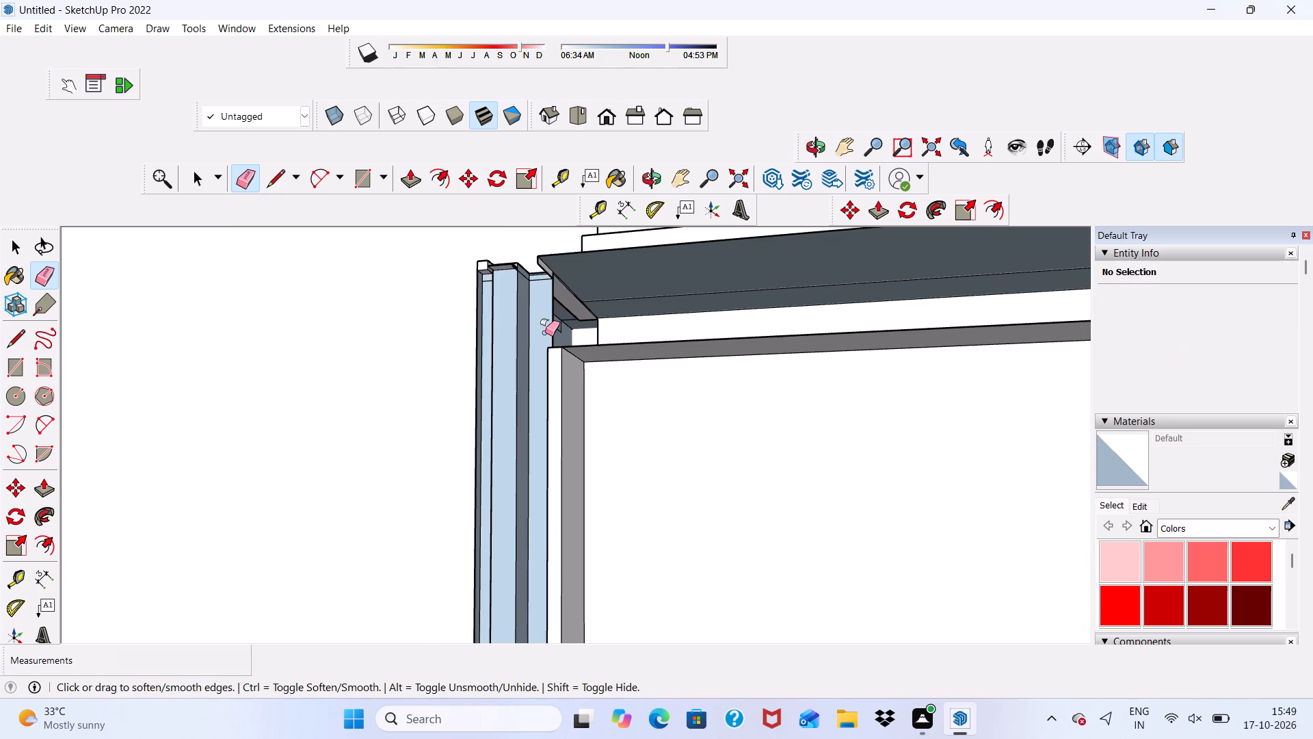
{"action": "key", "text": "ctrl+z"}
Erase the small leftover edges along the top of the ledge's face at its tower-side corner.
{"action": "scroll", "coordinate": [555, 324], "scroll_direction": "up", "scroll_amount": 4}
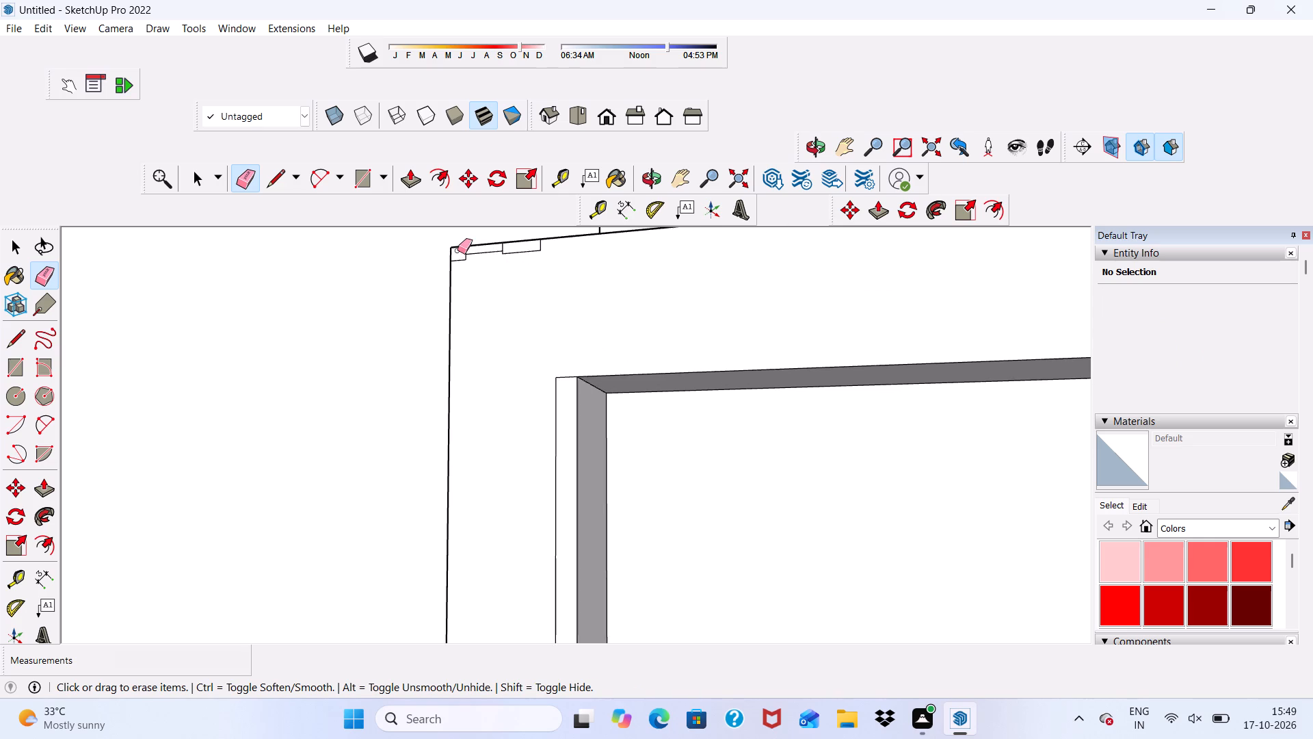
{"action": "scroll", "coordinate": [457, 250], "scroll_direction": "up", "scroll_amount": 4}
{"action": "left_click_drag", "start_coordinate": [463, 257], "coordinate": [468, 263]}
{"action": "left_click_drag", "start_coordinate": [470, 252], "coordinate": [489, 263]}
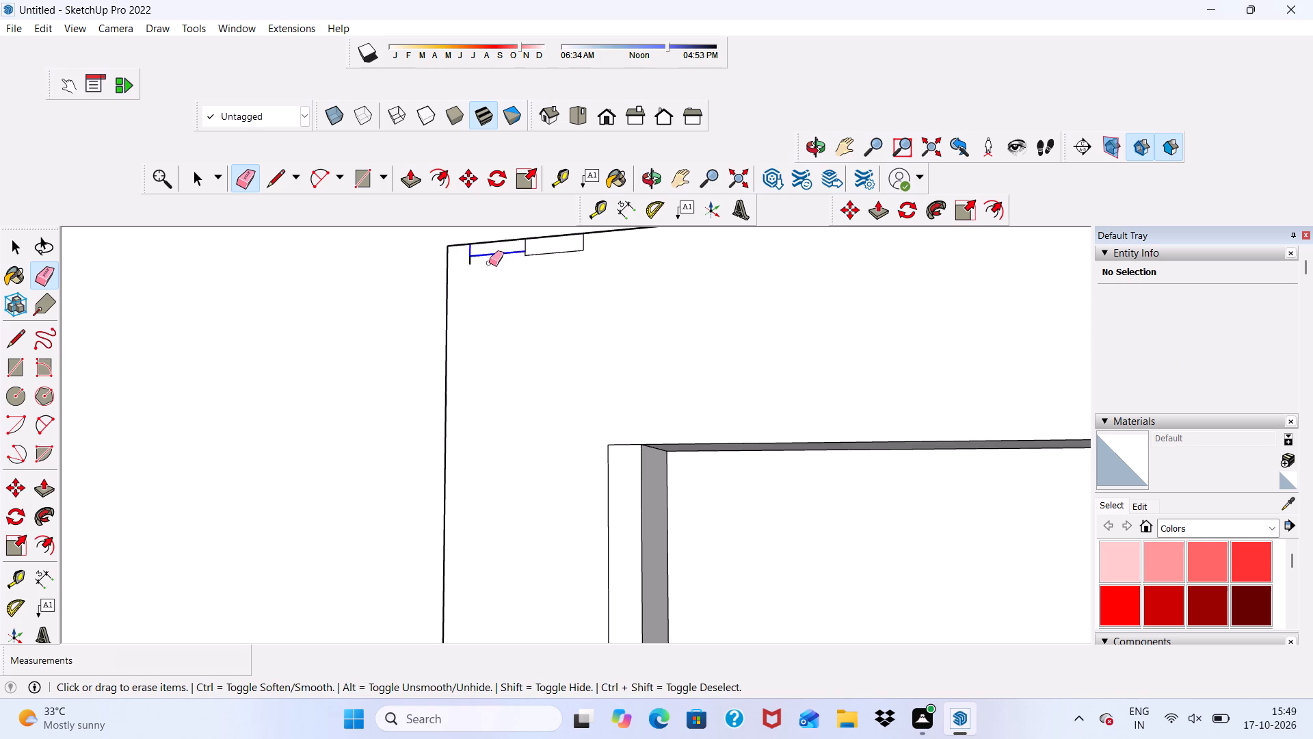
{"action": "left_click_drag", "start_coordinate": [489, 263], "coordinate": [535, 252]}
{"action": "left_click", "coordinate": [535, 252]}
{"action": "left_click", "coordinate": [528, 246]}
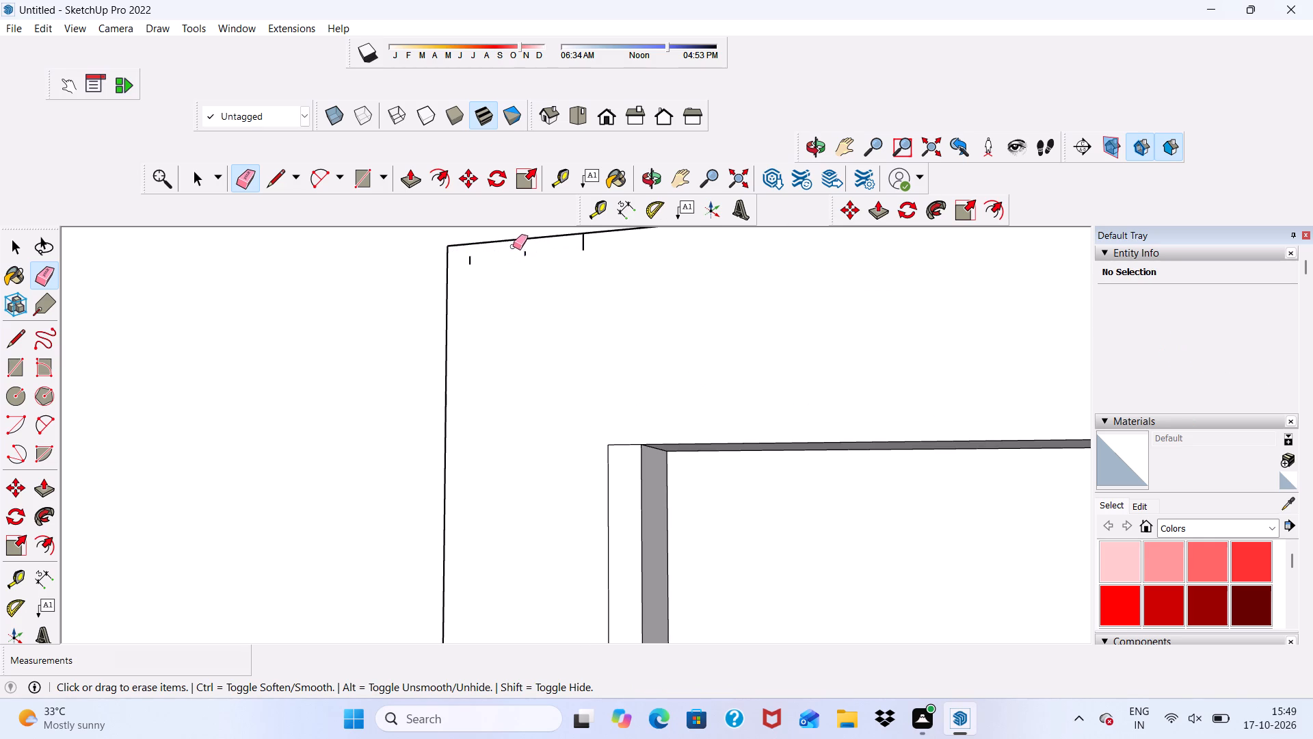
{"action": "left_click", "coordinate": [468, 259]}
{"action": "left_click_drag", "start_coordinate": [522, 255], "coordinate": [535, 252]}
{"action": "left_click_drag", "start_coordinate": [592, 242], "coordinate": [589, 242]}
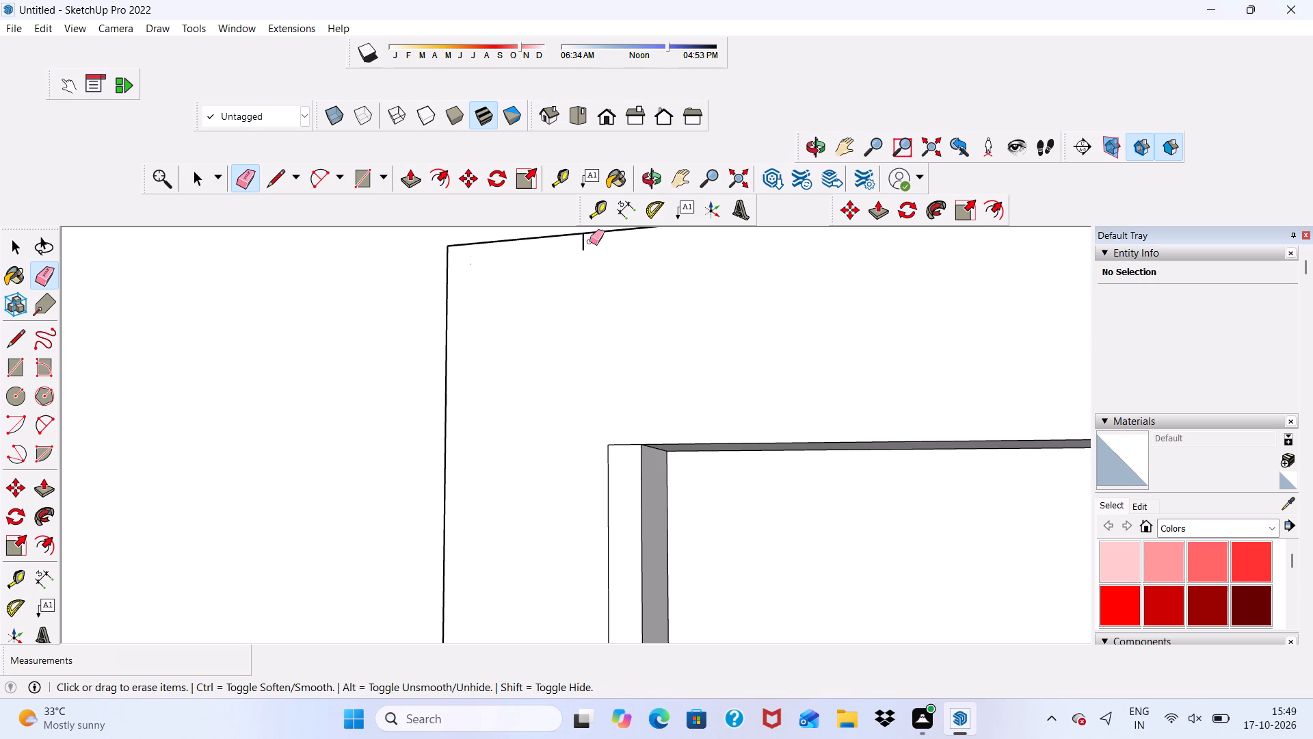
{"action": "left_click_drag", "start_coordinate": [589, 242], "coordinate": [578, 242]}
Erase the thin strip outline beside the tower-side end of the ledge's recessed panel, including the stub at its lower corner.
{"action": "scroll", "coordinate": [546, 271], "scroll_direction": "down", "scroll_amount": 12}
{"action": "scroll", "coordinate": [567, 436], "scroll_direction": "up", "scroll_amount": 11}
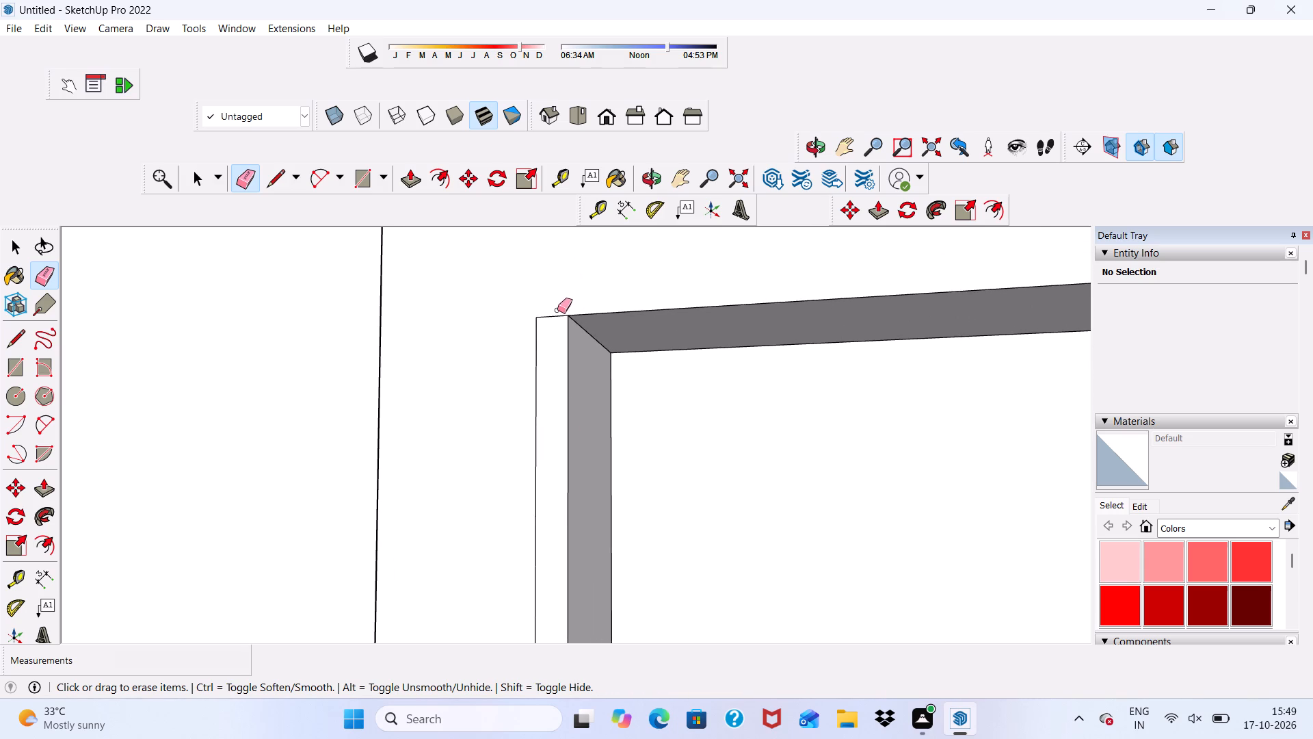
{"action": "left_click_drag", "start_coordinate": [557, 310], "coordinate": [529, 398]}
{"action": "scroll", "coordinate": [486, 250], "scroll_direction": "down", "scroll_amount": 19}
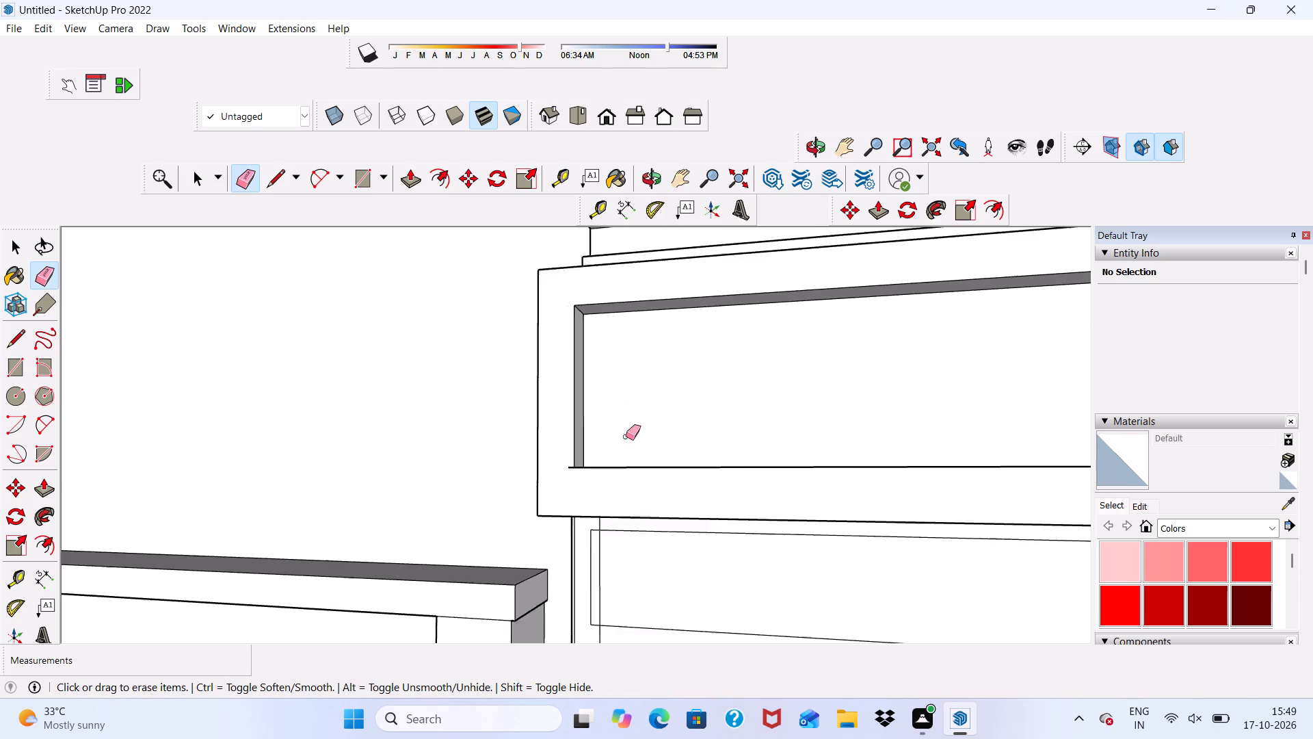
{"action": "scroll", "coordinate": [597, 486], "scroll_direction": "up", "scroll_amount": 7}
{"action": "scroll", "coordinate": [570, 437], "scroll_direction": "up", "scroll_amount": 5}
{"action": "left_click_drag", "start_coordinate": [541, 440], "coordinate": [553, 455]}
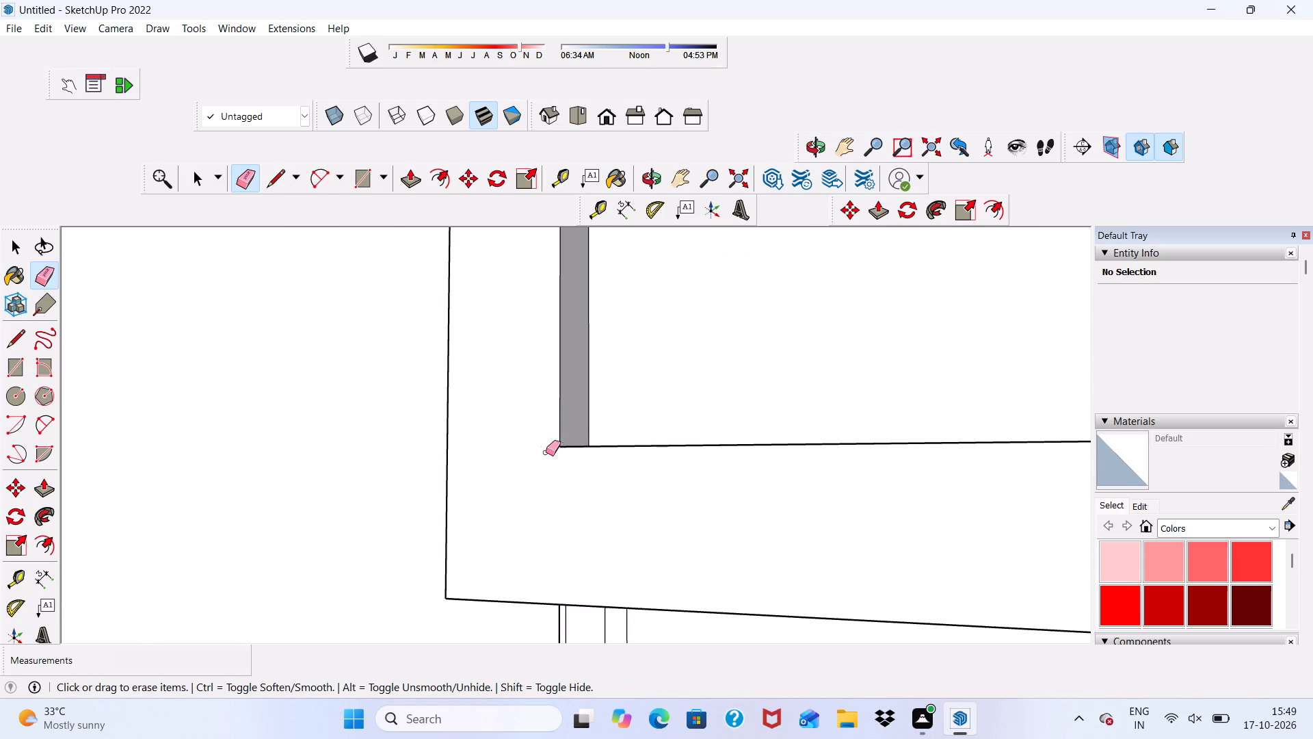
Push/Pull the top siding band of the lower-storey window wall, just beneath the ledge, outward by 3".
{"action": "scroll", "coordinate": [518, 441], "scroll_direction": "down", "scroll_amount": 1}
{"action": "middle_click_drag", "start_coordinate": [550, 468], "coordinate": [868, 487]}
{"action": "scroll", "coordinate": [723, 502], "scroll_direction": "up", "scroll_amount": 2}
{"action": "scroll", "coordinate": [533, 450], "scroll_direction": "down", "scroll_amount": 12}
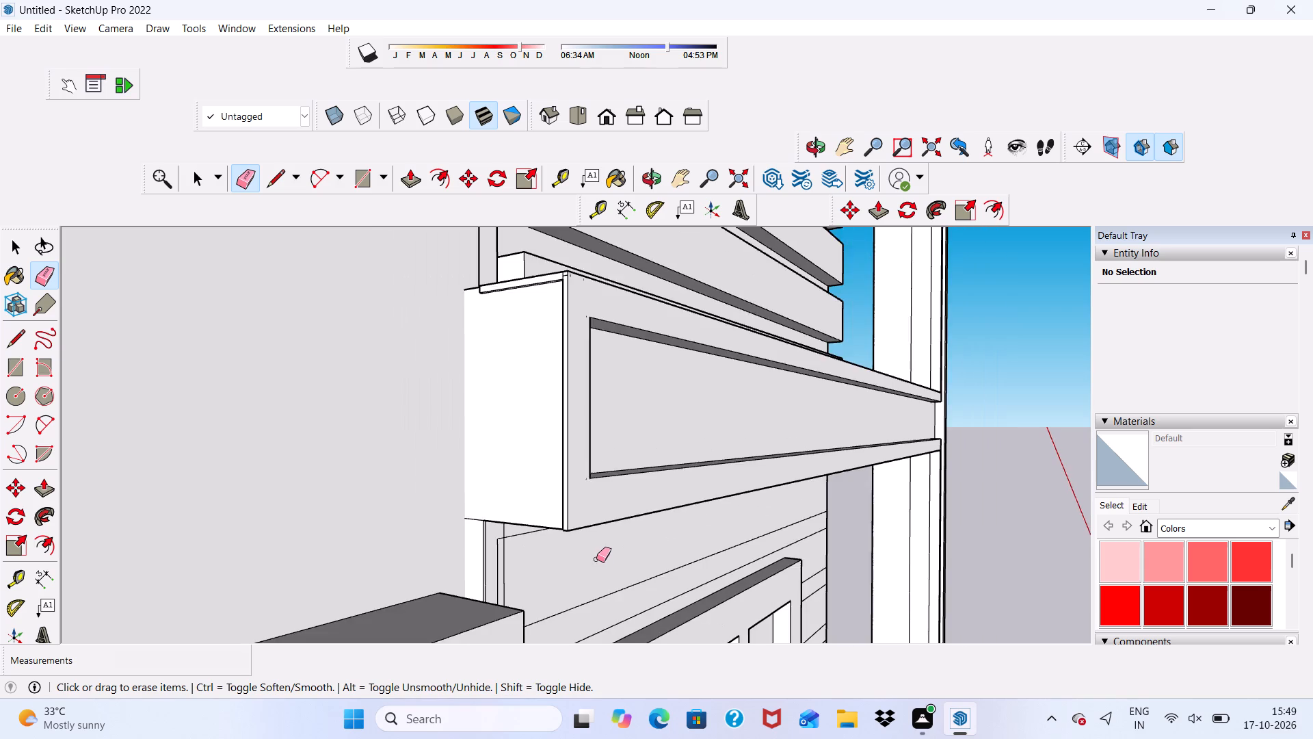
{"action": "scroll", "coordinate": [641, 539], "scroll_direction": "down", "scroll_amount": 3}
{"action": "middle_click_drag", "start_coordinate": [734, 550], "coordinate": [535, 530]}
{"action": "key", "text": "space"}
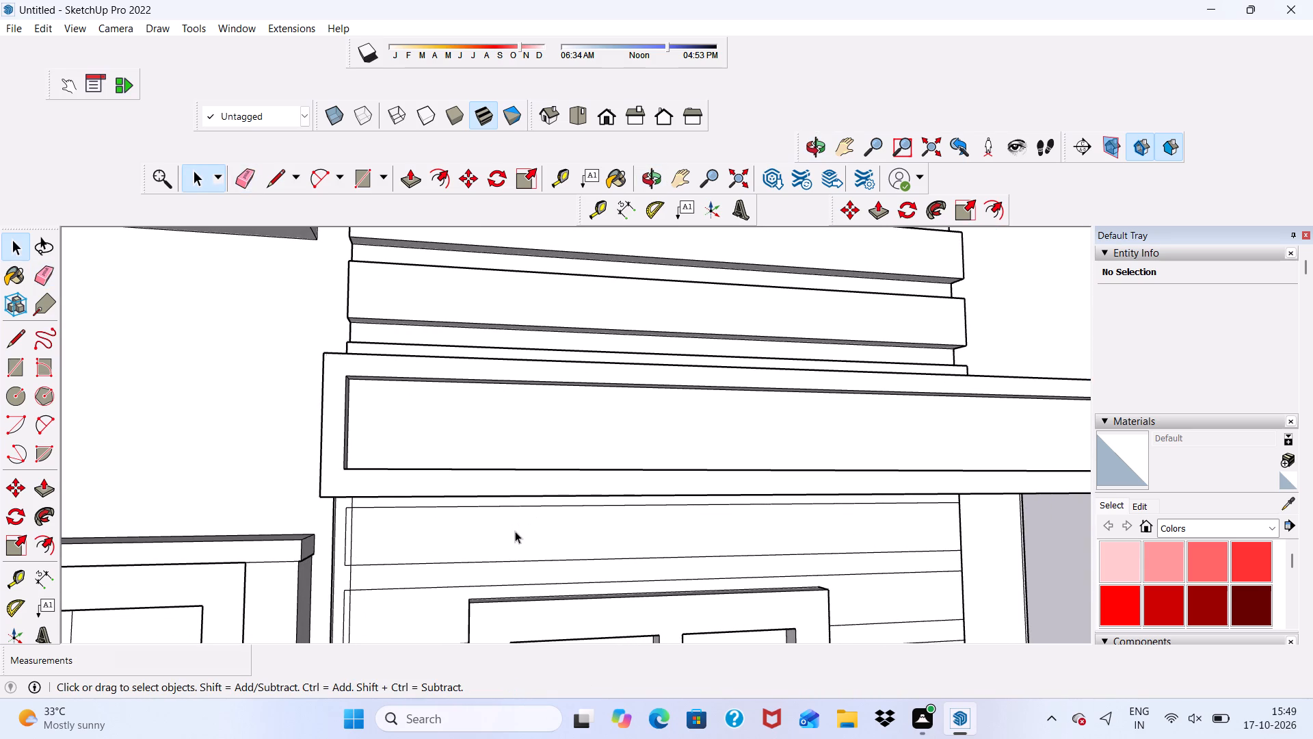
{"action": "scroll", "coordinate": [516, 228], "scroll_direction": "down", "scroll_amount": 9}
{"action": "middle_click_drag", "start_coordinate": [458, 418], "coordinate": [387, 381]}
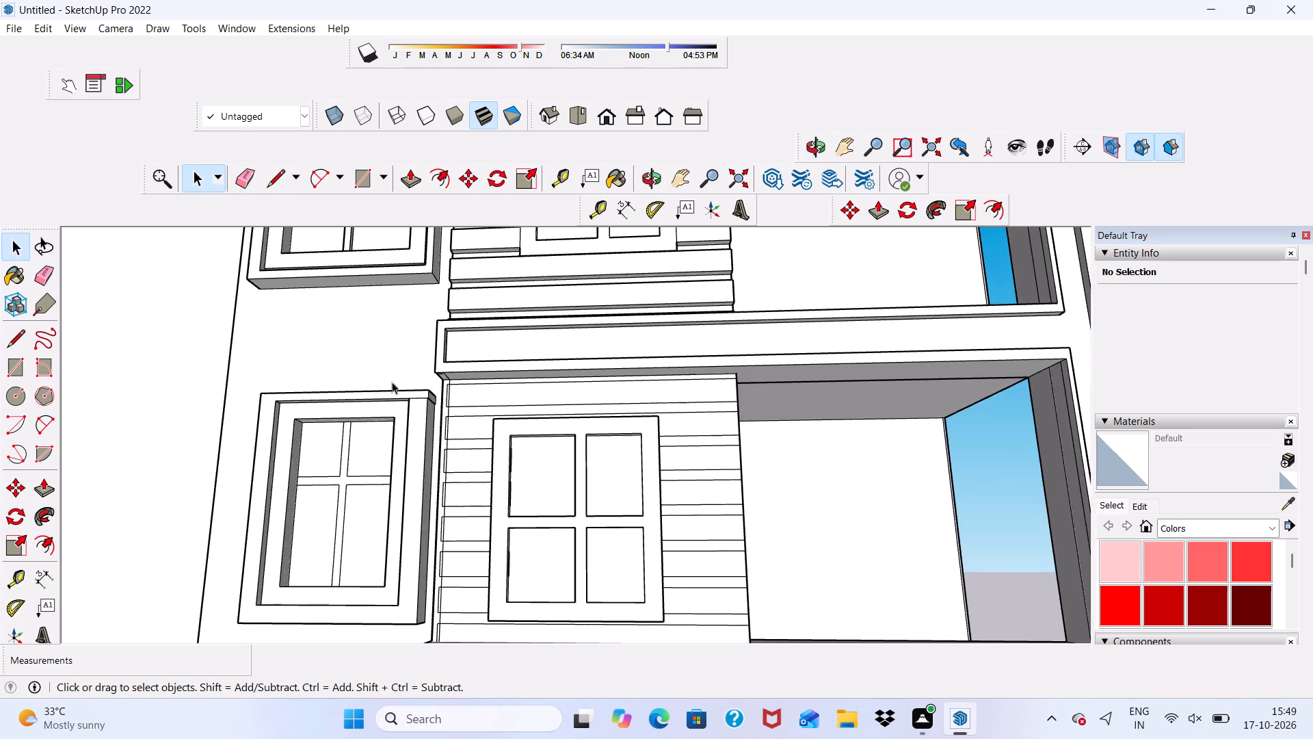
{"action": "scroll", "coordinate": [471, 400], "scroll_direction": "up", "scroll_amount": 6}
{"action": "left_click", "coordinate": [477, 401]}
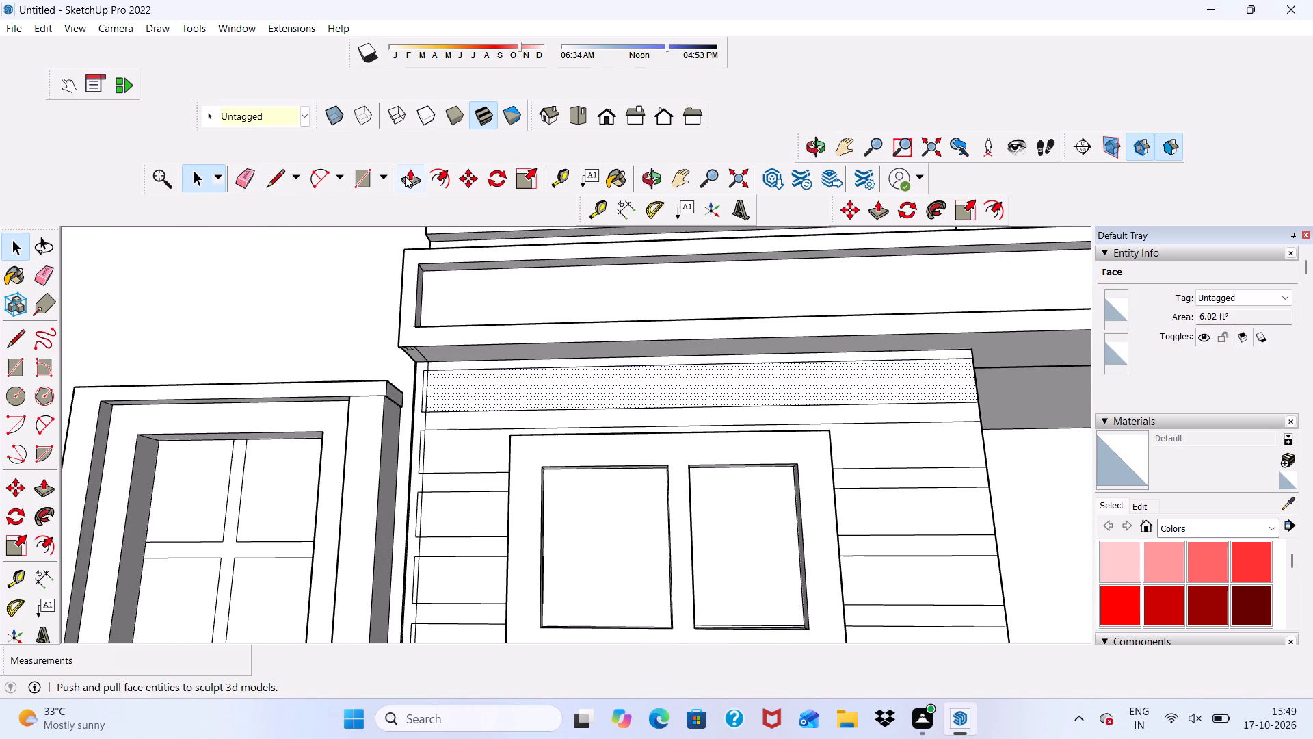
{"action": "left_click", "coordinate": [405, 176]}
{"action": "left_click", "coordinate": [441, 381]}
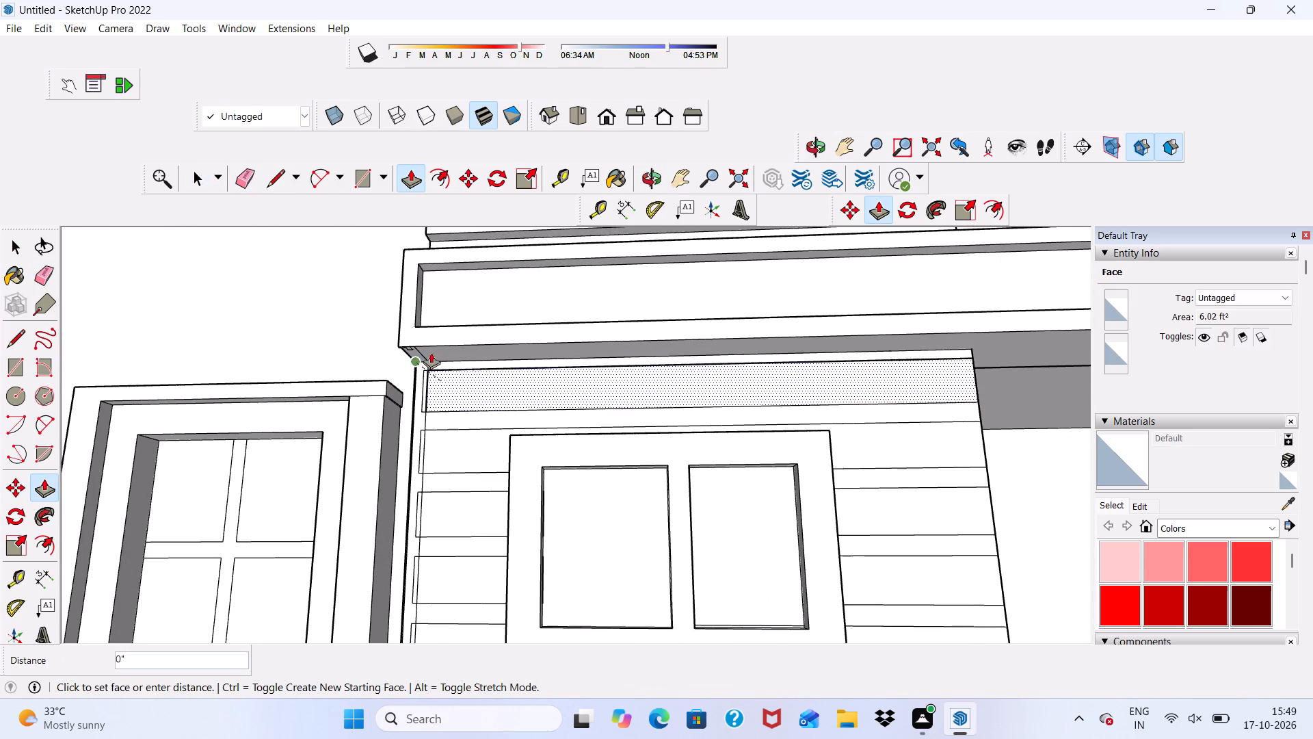
{"action": "key", "text": "3"}
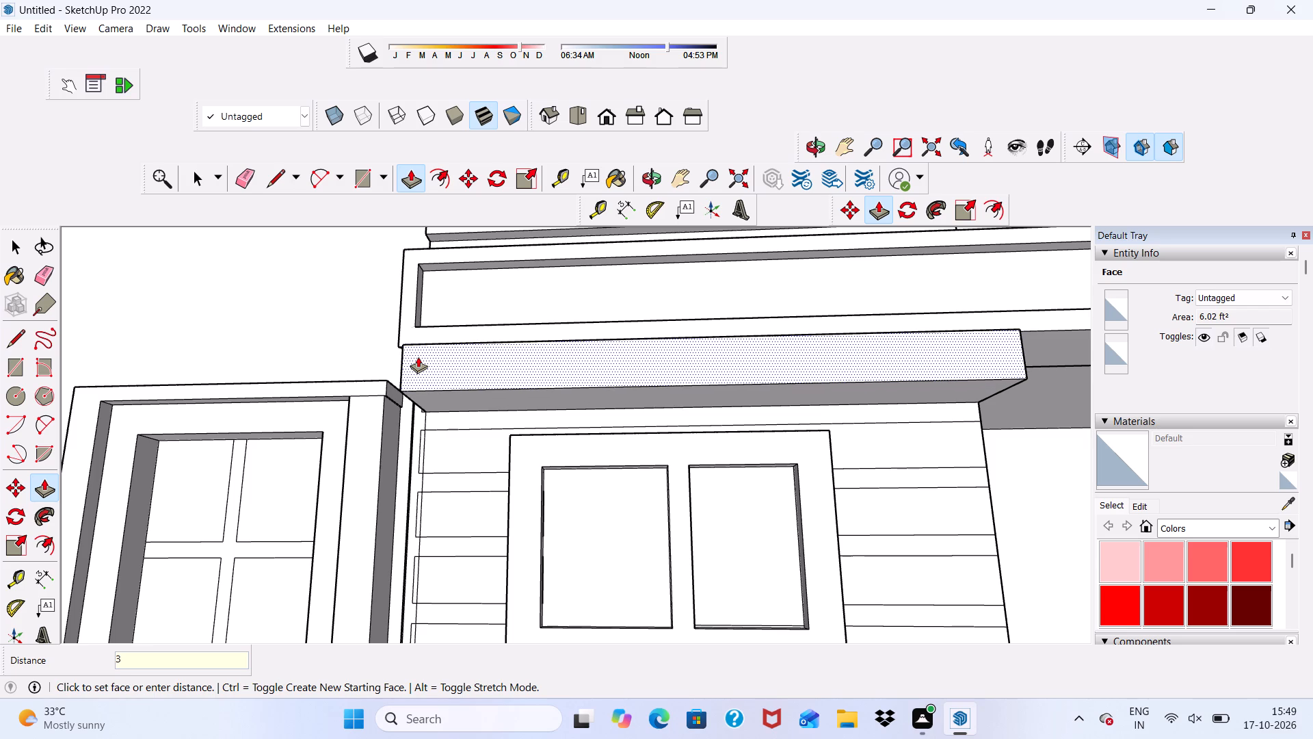
{"action": "key", "text": "shift+quotedbl"}
{"action": "key", "text": "Return"}
Raise the second siding band and the upper three short bands on the window's tower side to the same 3" depth.
{"action": "scroll", "coordinate": [428, 508], "scroll_direction": "up", "scroll_amount": 3}
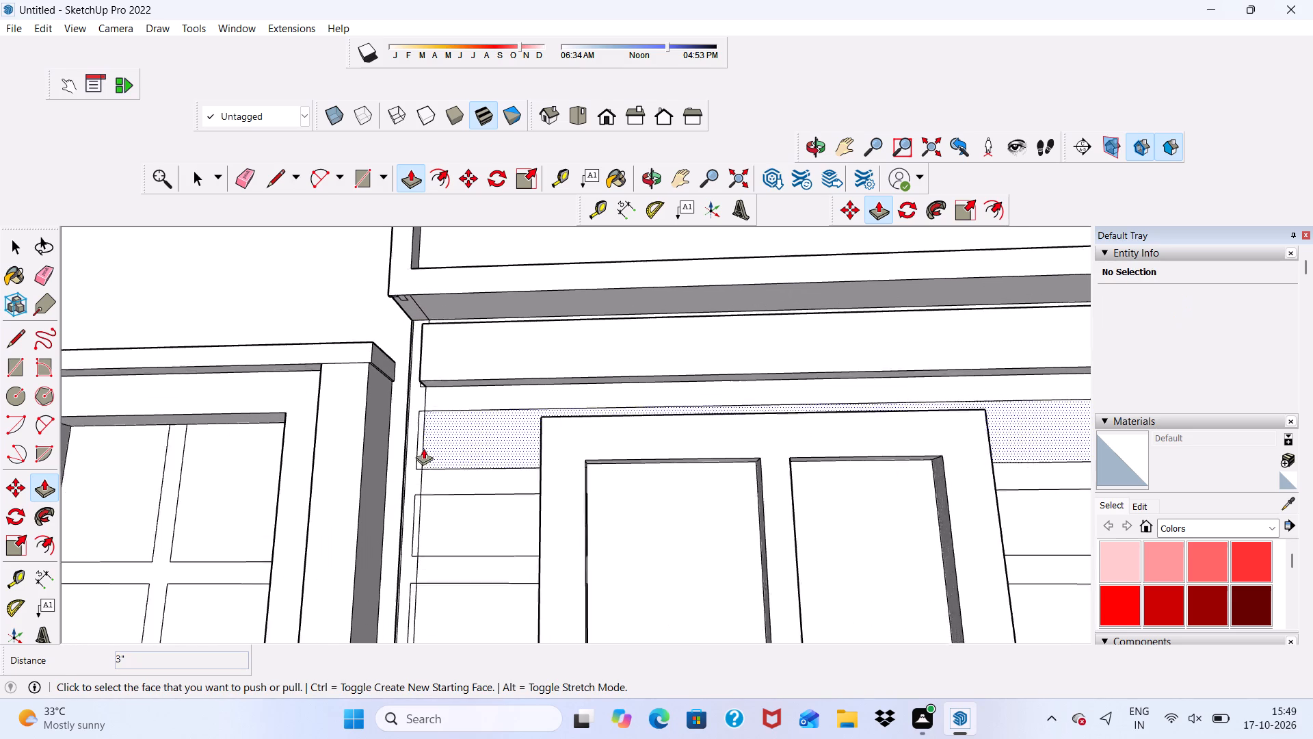
{"action": "scroll", "coordinate": [423, 448], "scroll_direction": "up", "scroll_amount": 1}
{"action": "left_click", "coordinate": [423, 448]}
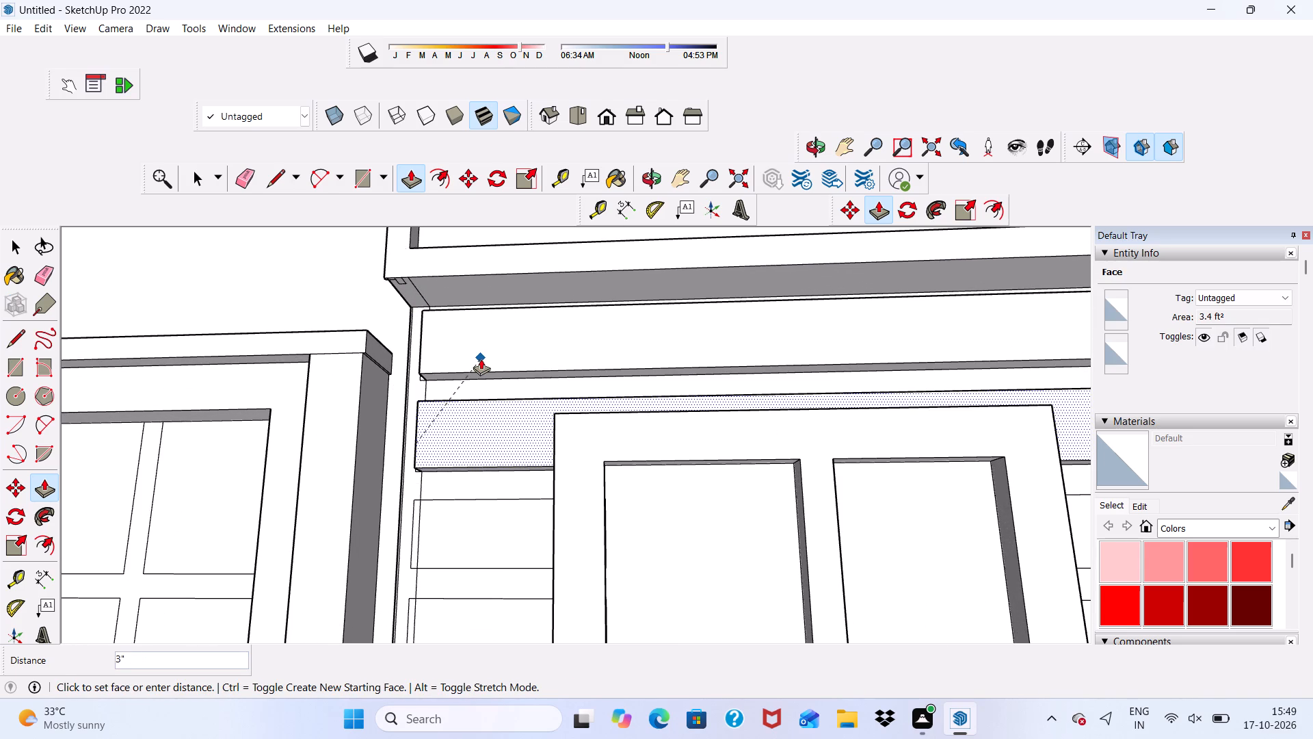
{"action": "left_click", "coordinate": [481, 359]}
{"action": "left_click", "coordinate": [470, 545]}
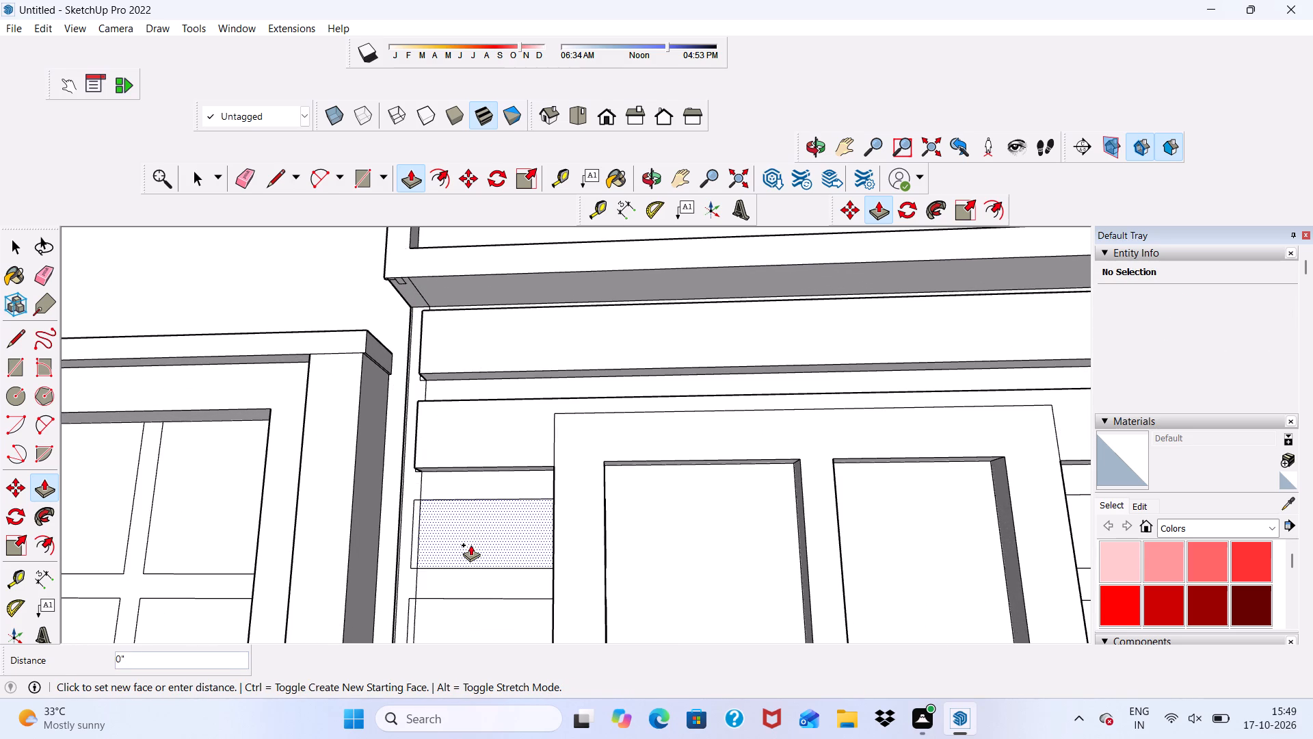
{"action": "left_click", "coordinate": [476, 458]}
{"action": "scroll", "coordinate": [485, 393], "scroll_direction": "down", "scroll_amount": 7}
{"action": "scroll", "coordinate": [516, 489], "scroll_direction": "up", "scroll_amount": 6}
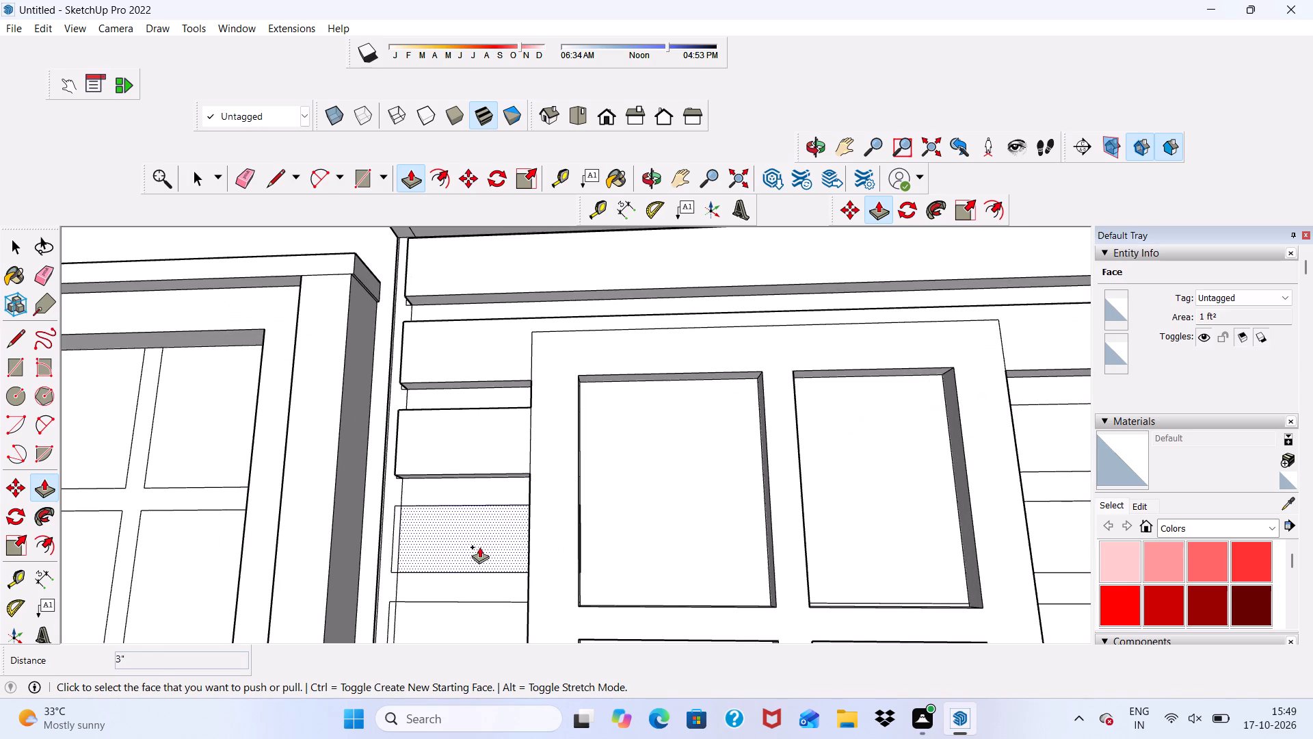
{"action": "left_click", "coordinate": [472, 539]}
{"action": "left_click", "coordinate": [469, 472]}
{"action": "scroll", "coordinate": [515, 417], "scroll_direction": "down", "scroll_amount": 7}
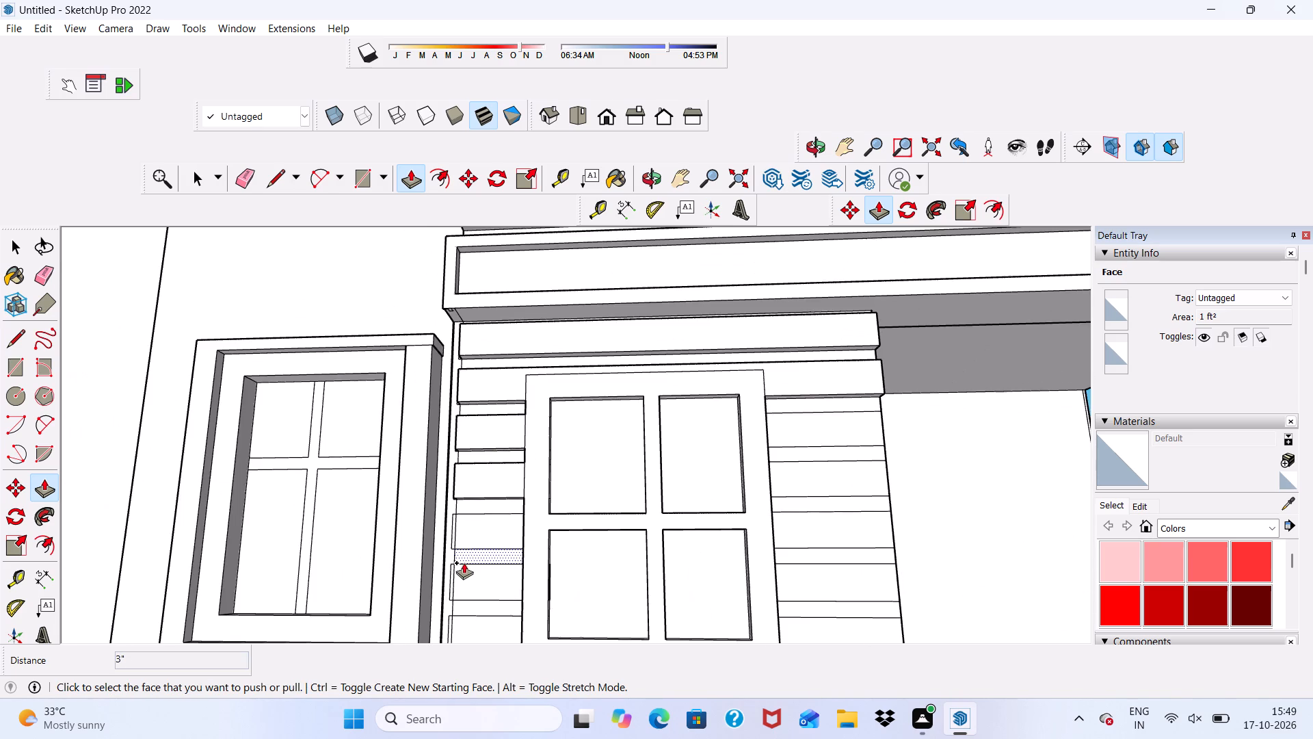
{"action": "scroll", "coordinate": [464, 563], "scroll_direction": "up", "scroll_amount": 1}
{"action": "left_click", "coordinate": [477, 523]}
{"action": "left_click", "coordinate": [484, 478]}
Raise the remaining two short siding bands on the window's tower side to match the 3" bands above.
{"action": "middle_click_drag", "start_coordinate": [494, 498], "coordinate": [549, 530]}
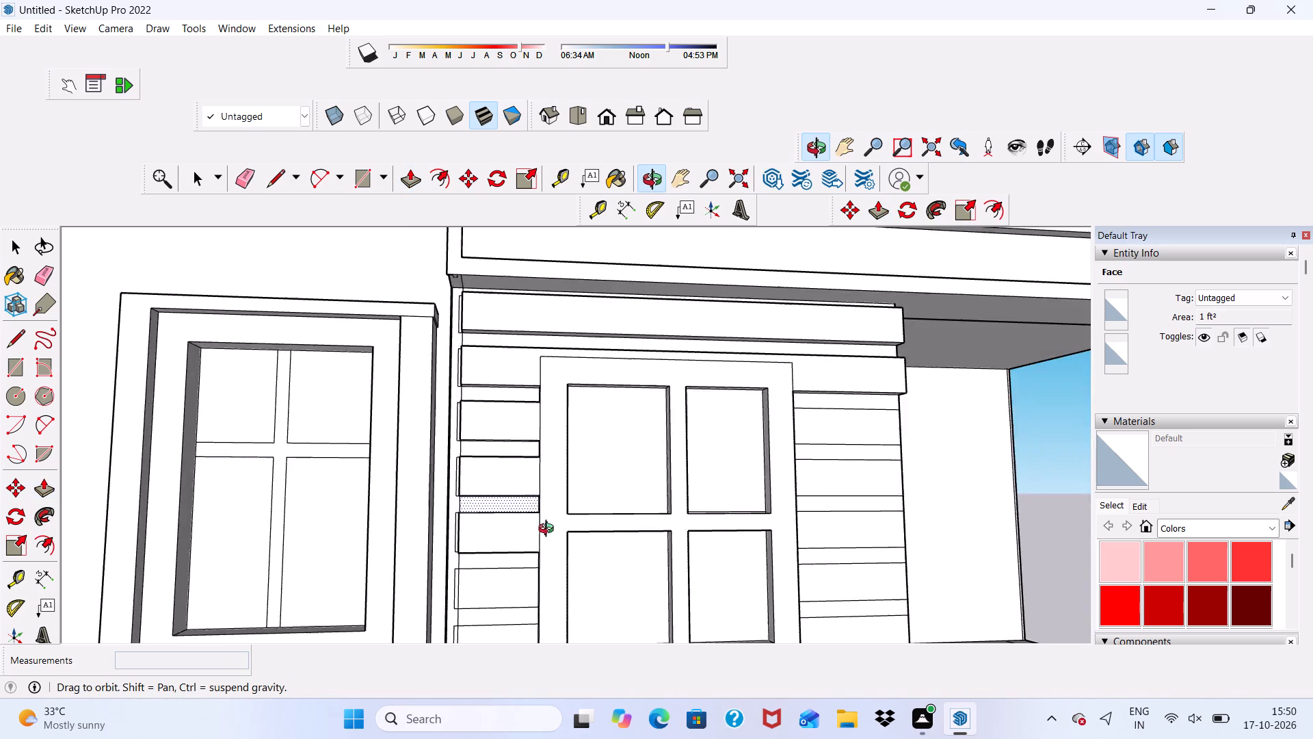
{"action": "middle_click_drag", "start_coordinate": [549, 530], "coordinate": [669, 534]}
{"action": "scroll", "coordinate": [500, 575], "scroll_direction": "up", "scroll_amount": 5}
{"action": "scroll", "coordinate": [483, 426], "scroll_direction": "down", "scroll_amount": 6}
{"action": "scroll", "coordinate": [538, 543], "scroll_direction": "up", "scroll_amount": 5}
{"action": "scroll", "coordinate": [526, 547], "scroll_direction": "down", "scroll_amount": 1}
{"action": "left_click", "coordinate": [526, 547]}
{"action": "left_click", "coordinate": [505, 470]}
{"action": "left_click", "coordinate": [475, 621]}
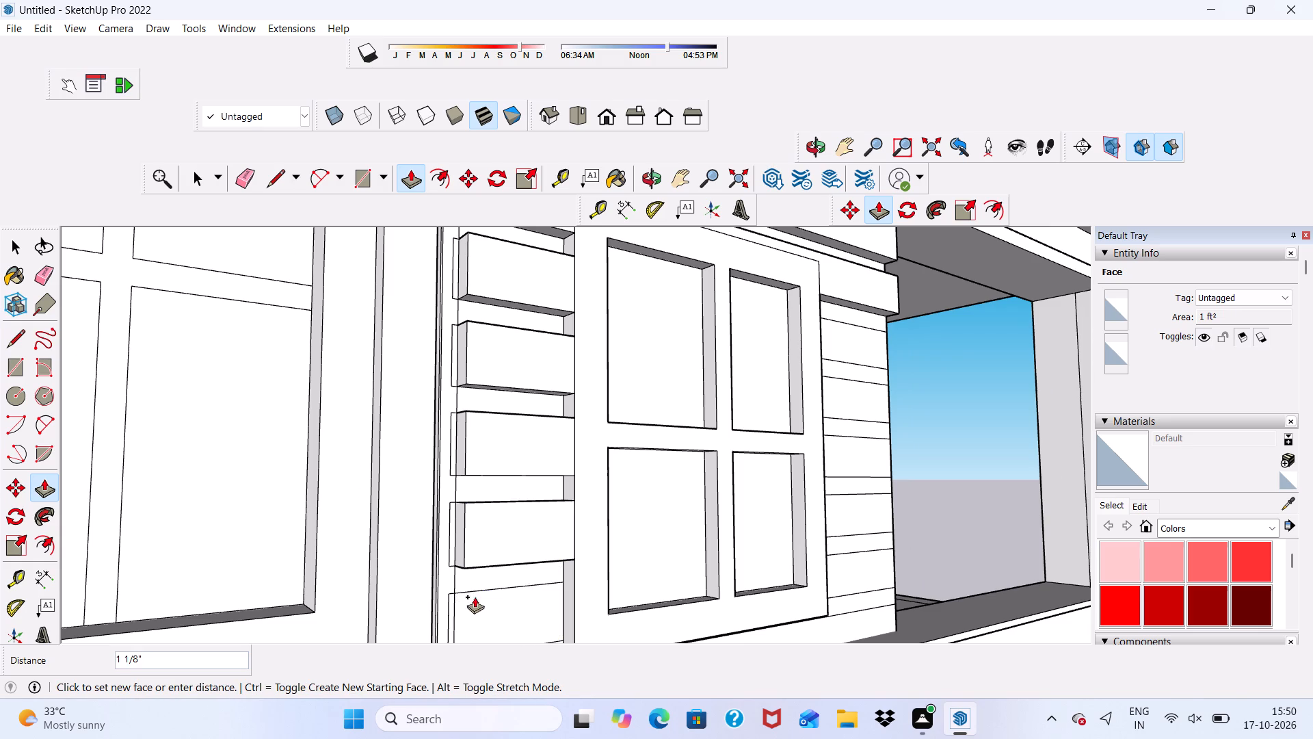
{"action": "left_click", "coordinate": [488, 565]}
Raise the full-width bottom siding band beneath the lower-storey window to the same 3" depth.
{"action": "scroll", "coordinate": [455, 442], "scroll_direction": "down", "scroll_amount": 7}
{"action": "scroll", "coordinate": [509, 578], "scroll_direction": "up", "scroll_amount": 7}
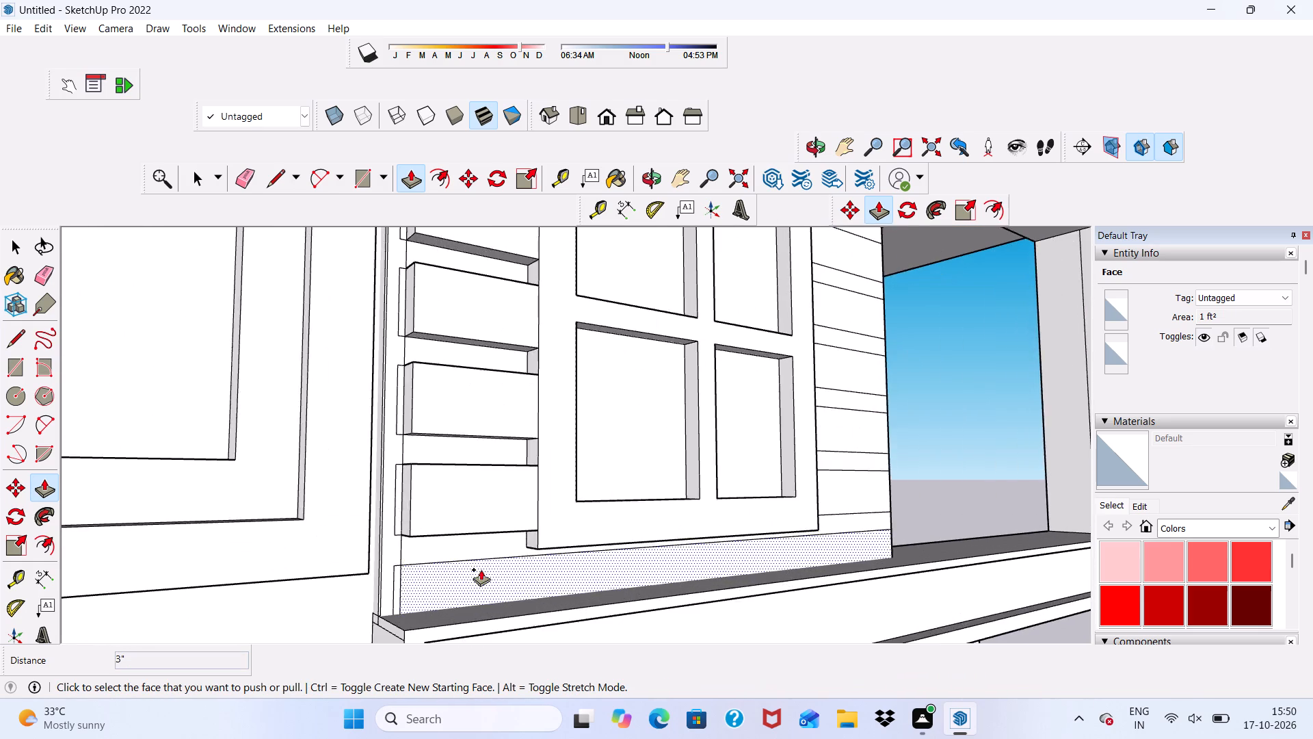
{"action": "scroll", "coordinate": [481, 569], "scroll_direction": "up", "scroll_amount": 2}
{"action": "left_click", "coordinate": [475, 570]}
{"action": "left_click", "coordinate": [462, 523]}
Raise the lowest three short siding bands on the window's balcony side to the same 3" depth.
{"action": "scroll", "coordinate": [403, 530], "scroll_direction": "down", "scroll_amount": 5}
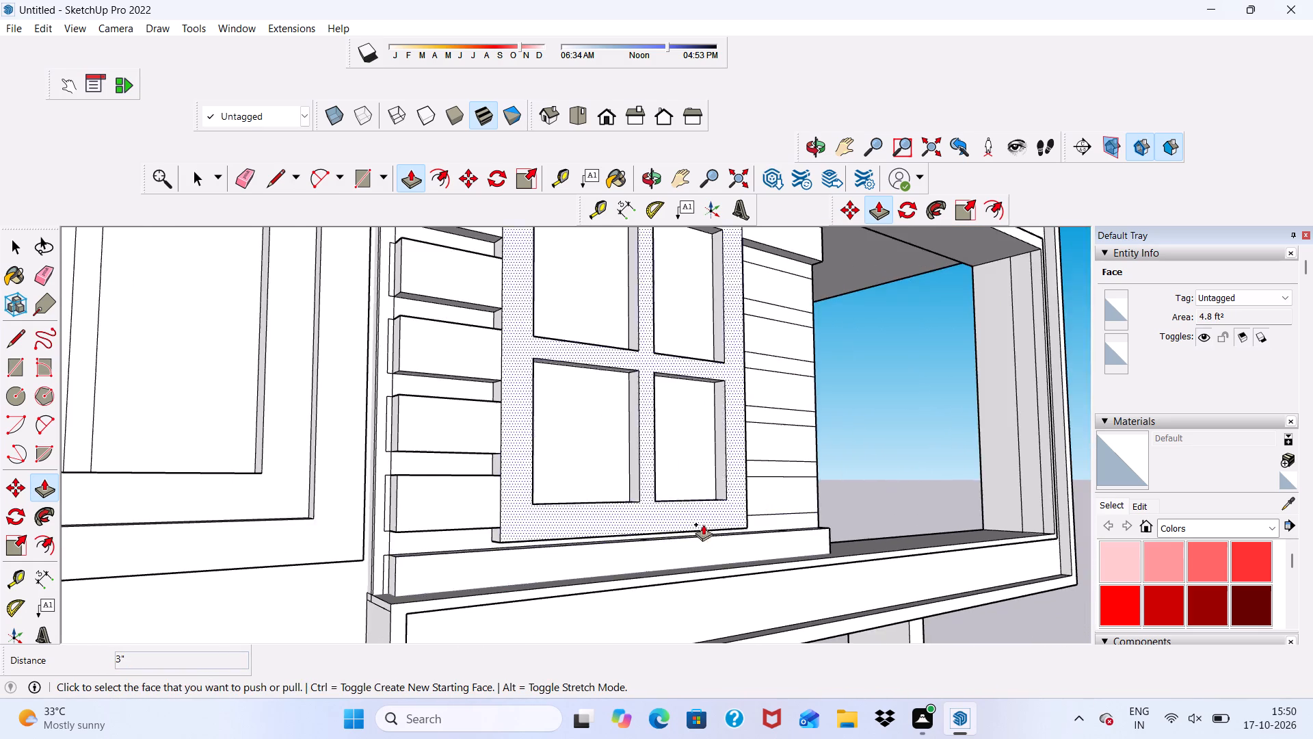
{"action": "scroll", "coordinate": [742, 538], "scroll_direction": "down", "scroll_amount": 1}
{"action": "middle_click_drag", "start_coordinate": [742, 538], "coordinate": [491, 569]}
{"action": "scroll", "coordinate": [715, 551], "scroll_direction": "up", "scroll_amount": 3}
{"action": "left_click", "coordinate": [736, 519]}
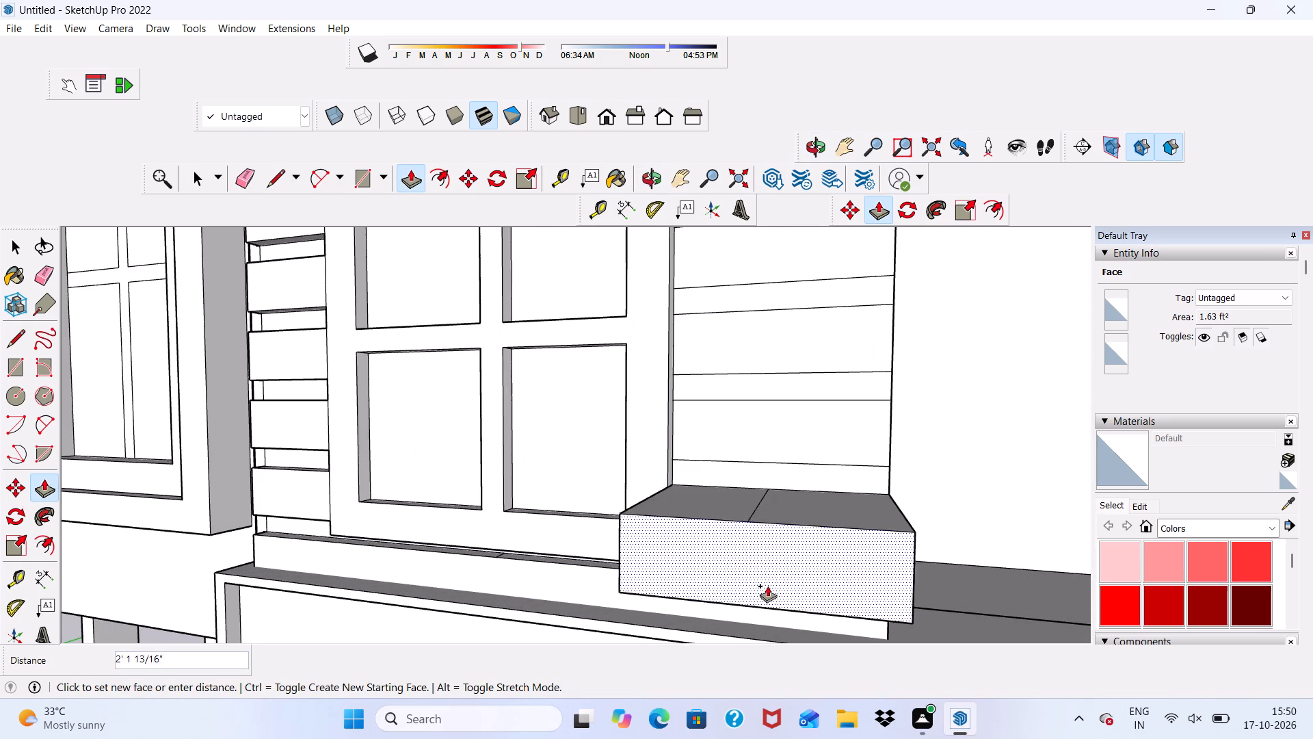
{"action": "scroll", "coordinate": [779, 535], "scroll_direction": "down", "scroll_amount": 4}
{"action": "middle_click_drag", "start_coordinate": [778, 502], "coordinate": [726, 476]}
{"action": "scroll", "coordinate": [726, 484], "scroll_direction": "up", "scroll_amount": 1}
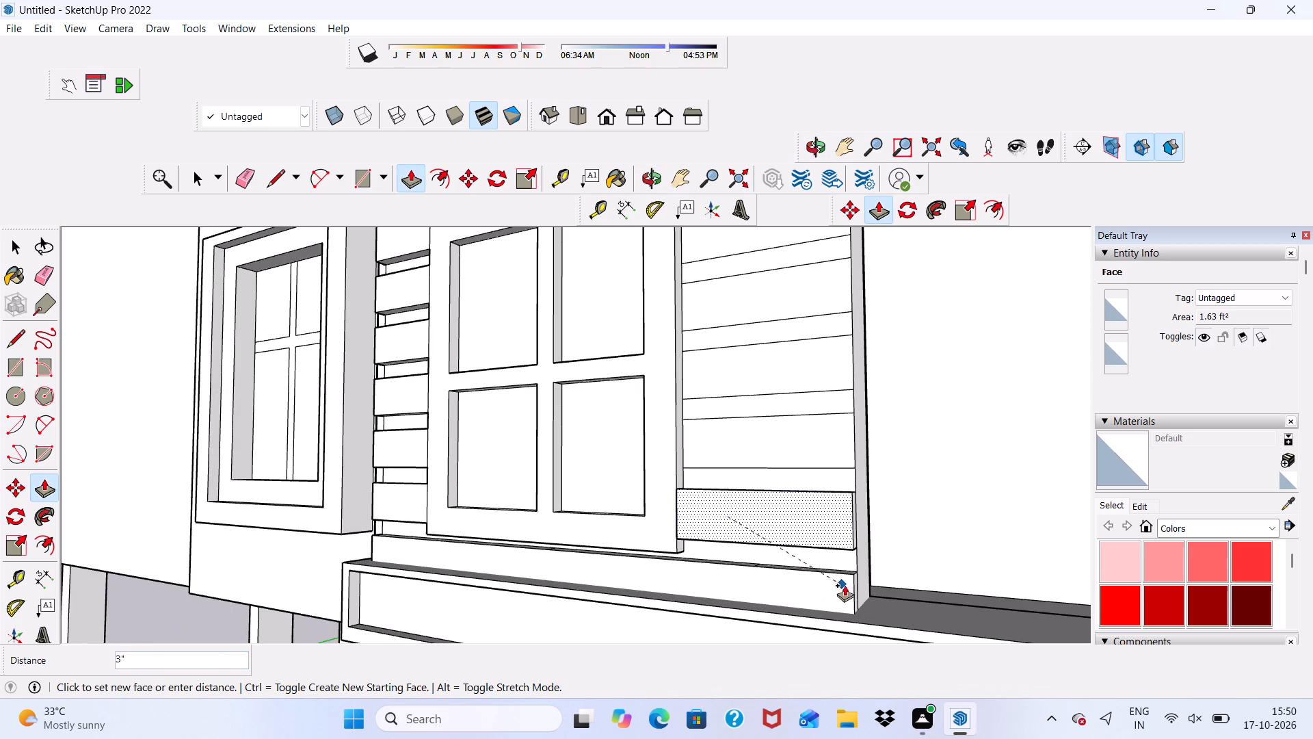
{"action": "scroll", "coordinate": [858, 582], "scroll_direction": "up", "scroll_amount": 1}
{"action": "left_click", "coordinate": [855, 582]}
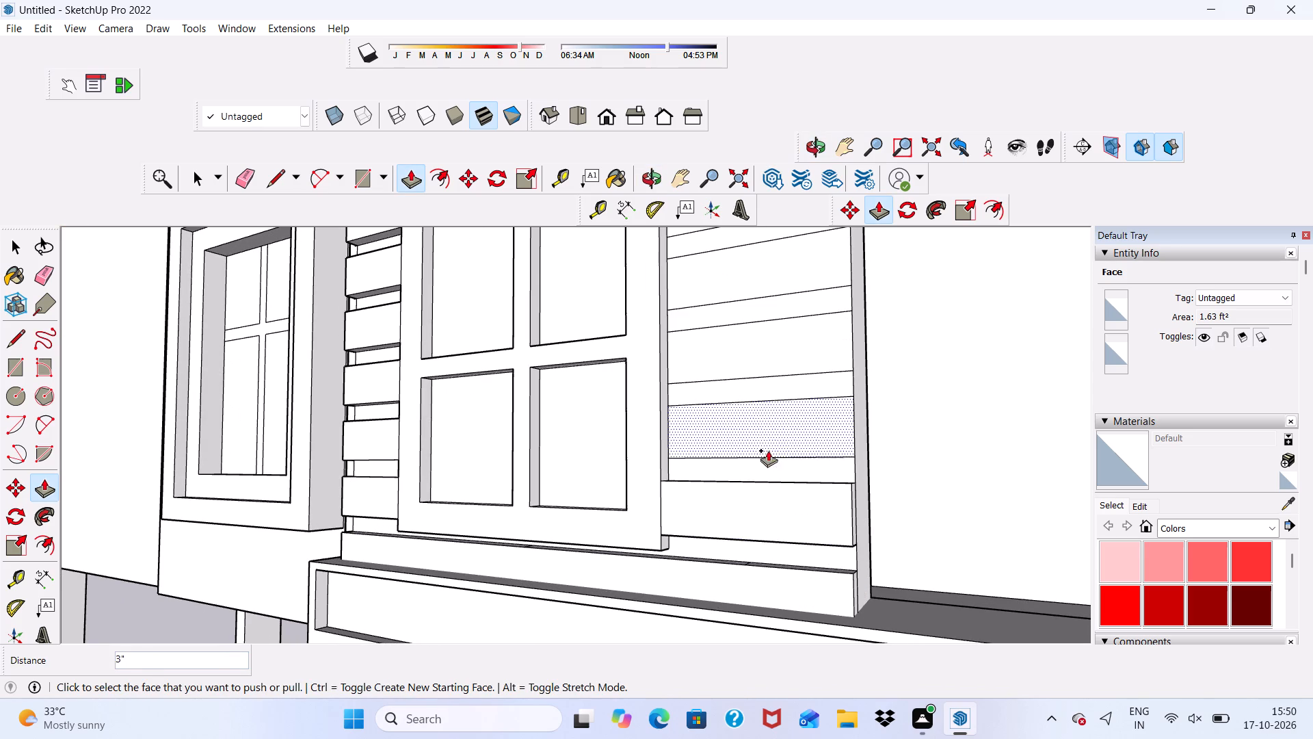
{"action": "left_click", "coordinate": [769, 439]}
{"action": "left_click", "coordinate": [851, 523]}
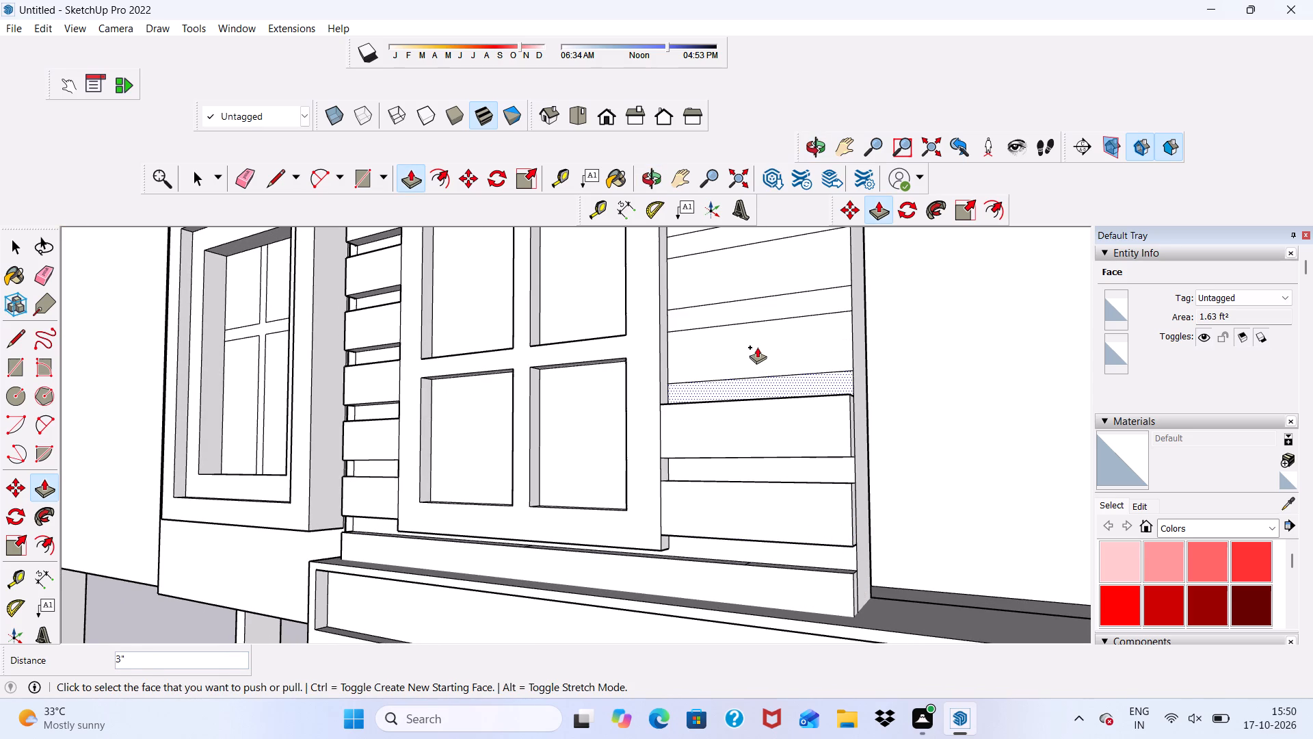
{"action": "left_click", "coordinate": [757, 347]}
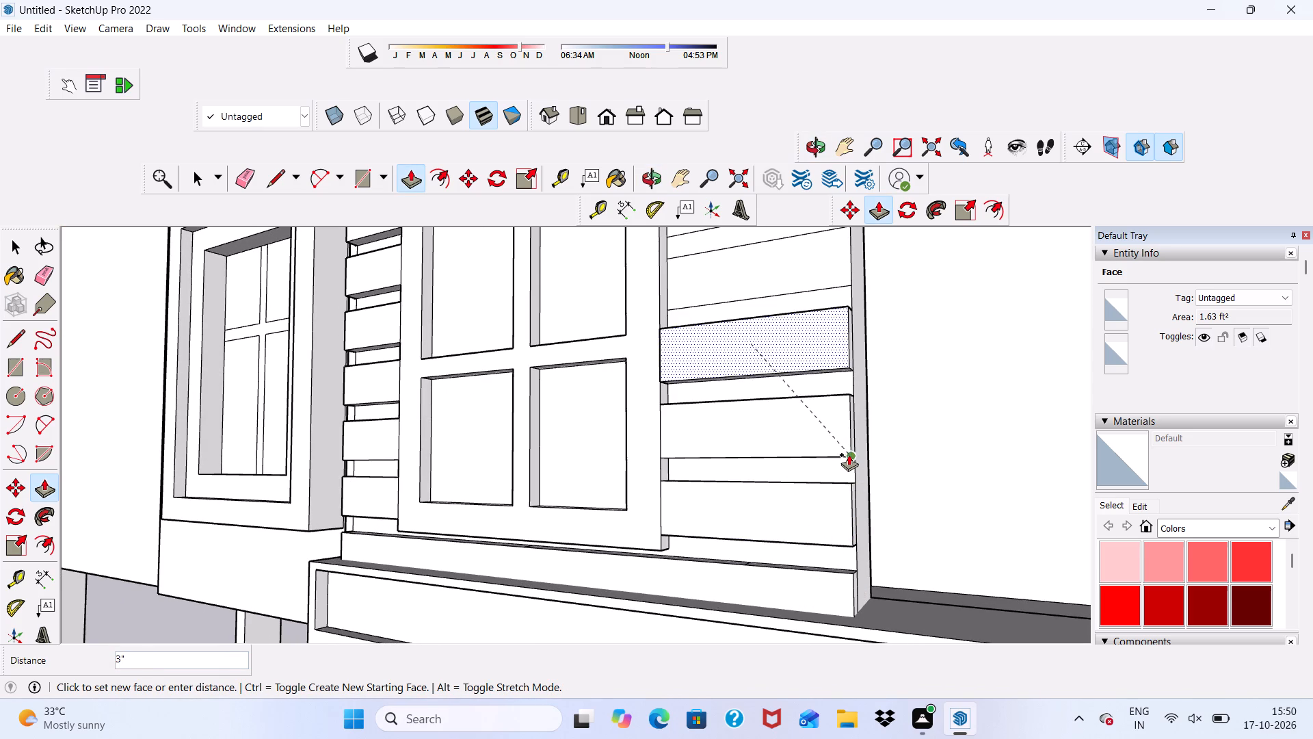
{"action": "left_click", "coordinate": [849, 452]}
{"action": "scroll", "coordinate": [781, 409], "scroll_direction": "down", "scroll_amount": 1}
{"action": "middle_click_drag", "start_coordinate": [780, 414], "coordinate": [700, 538]}
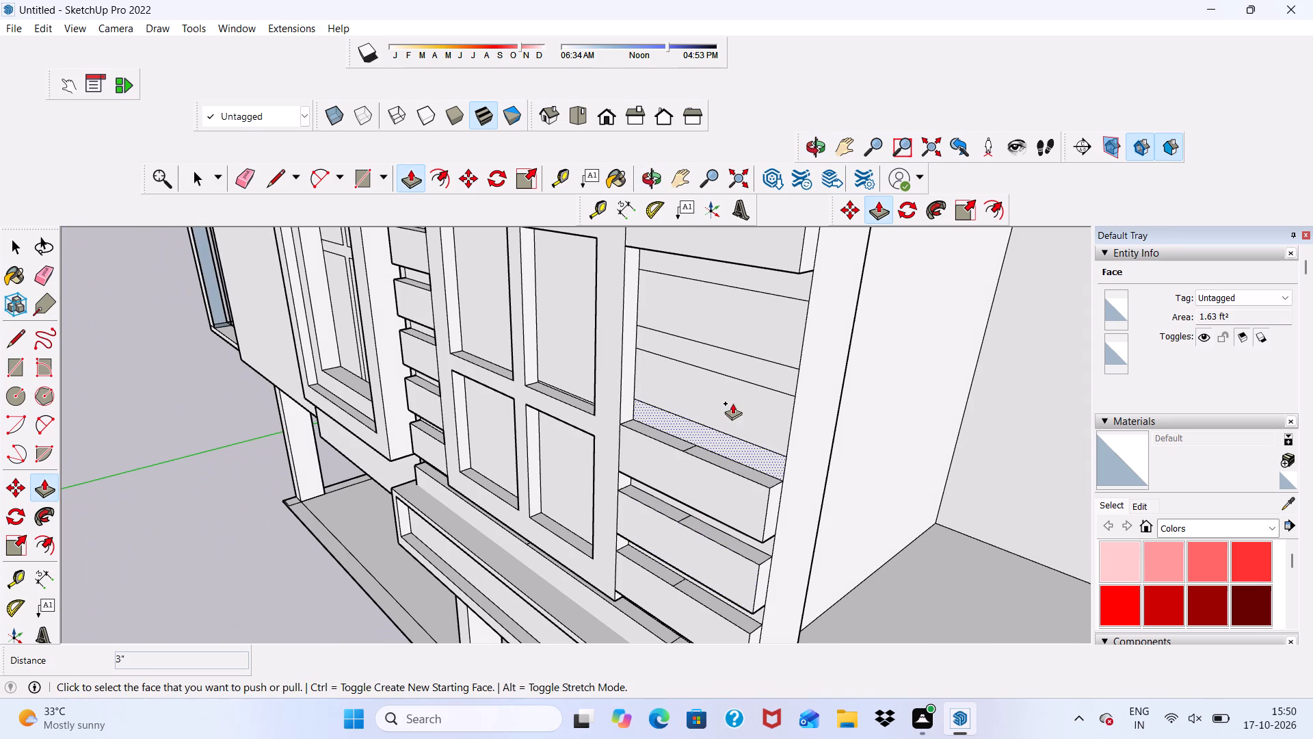
Raise the remaining two short siding bands on the window's balcony side to the same 3" depth.
{"action": "left_click", "coordinate": [732, 403]}
{"action": "left_click", "coordinate": [767, 497]}
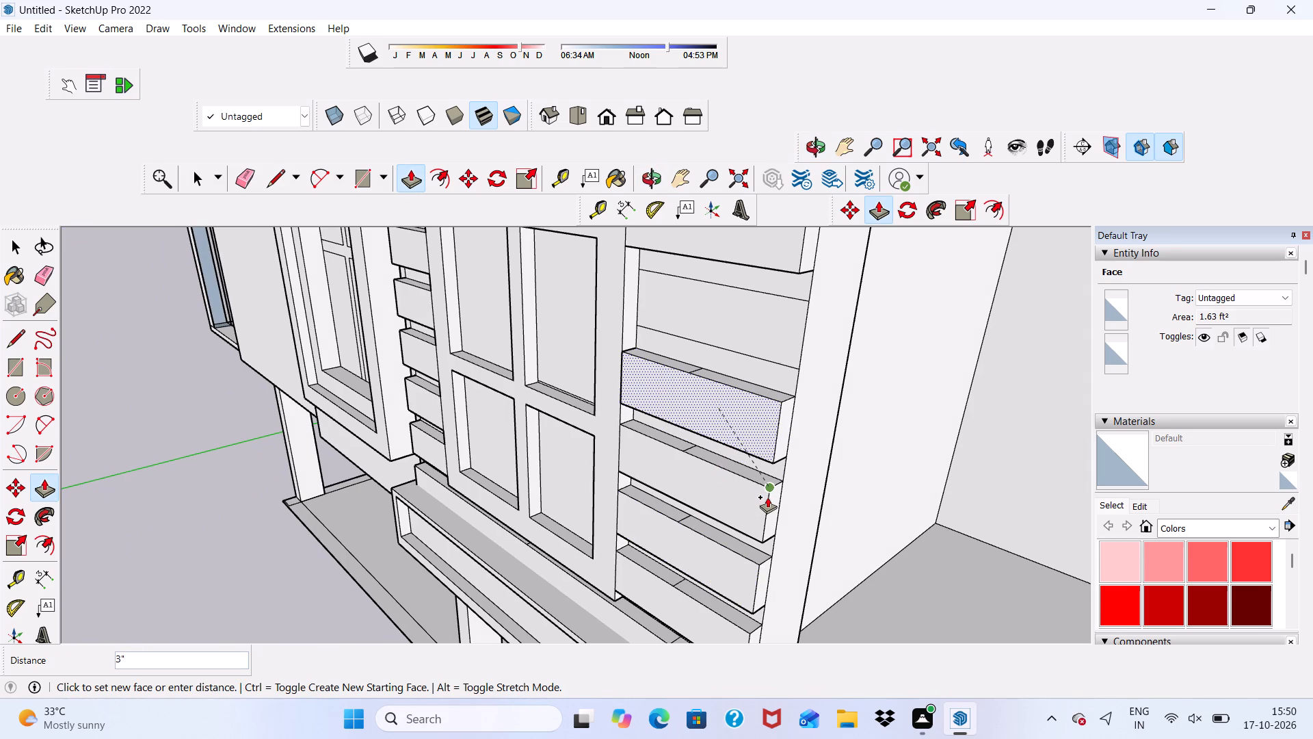
{"action": "left_click", "coordinate": [750, 326]}
{"action": "left_click", "coordinate": [774, 430]}
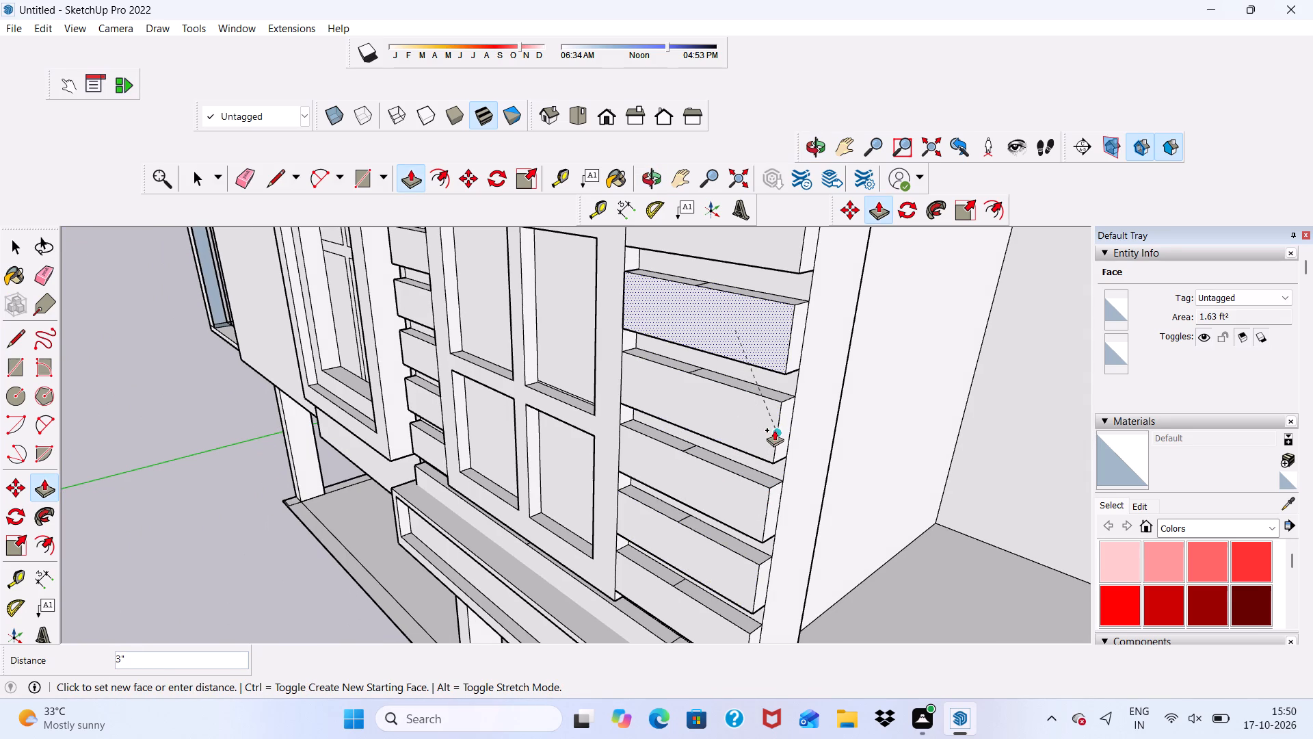
Extend the ends of the upper three short siding bands about 2 5/16" toward the tower wall.
{"action": "scroll", "coordinate": [716, 448], "scroll_direction": "down", "scroll_amount": 7}
{"action": "middle_click_drag", "start_coordinate": [716, 421], "coordinate": [624, 363]}
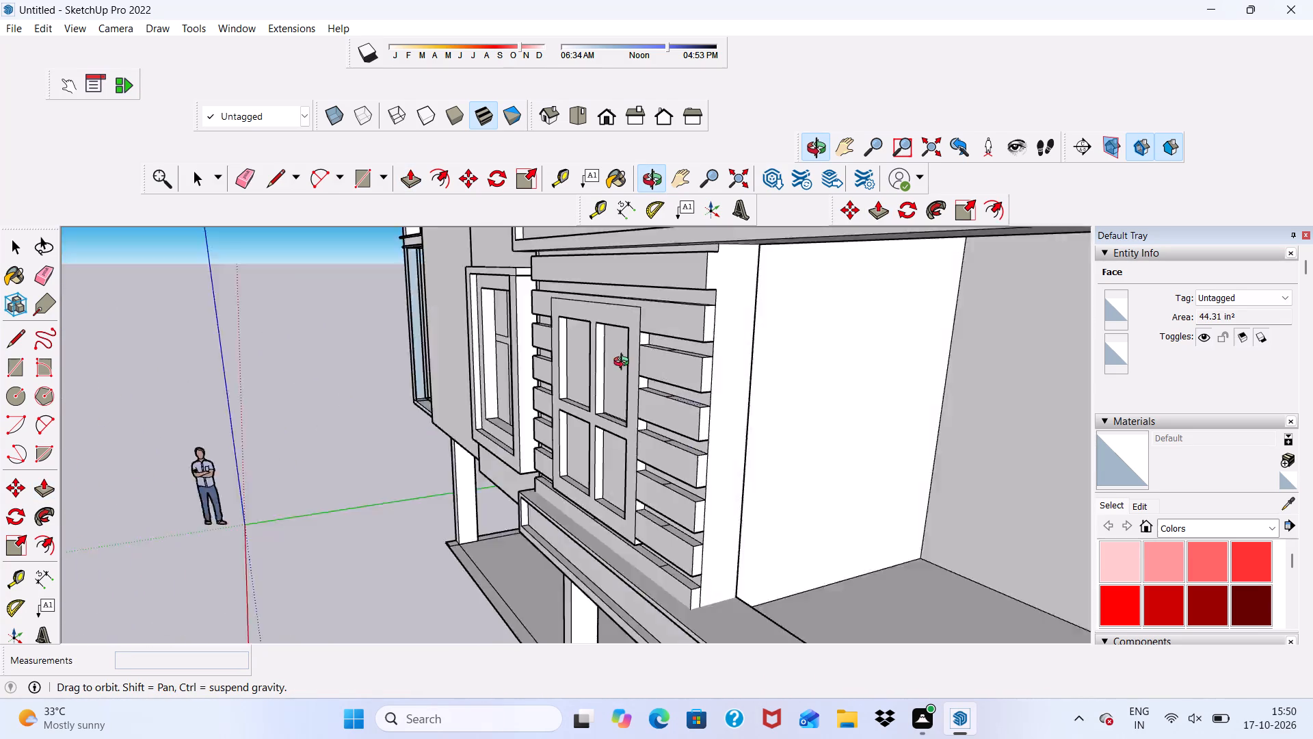
{"action": "middle_click_drag", "start_coordinate": [624, 363], "coordinate": [1007, 359]}
{"action": "scroll", "coordinate": [457, 364], "scroll_direction": "up", "scroll_amount": 18}
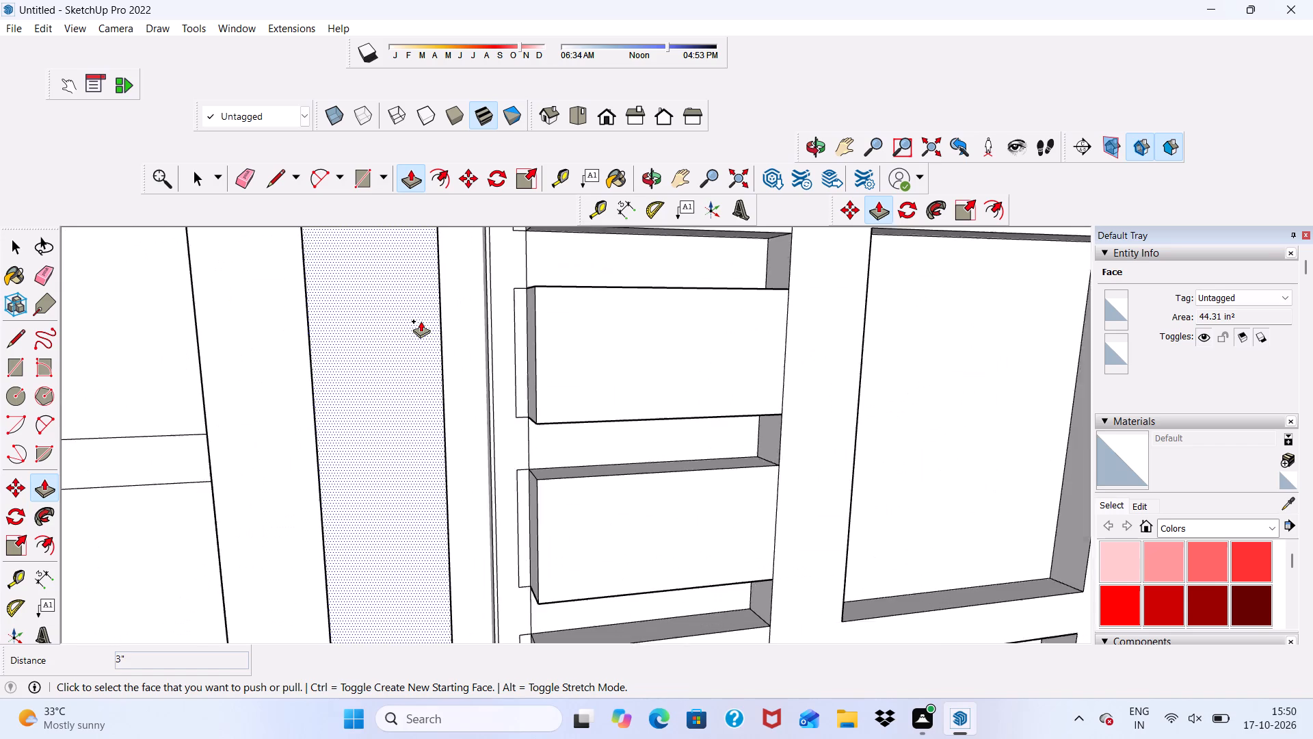
{"action": "scroll", "coordinate": [421, 321], "scroll_direction": "up", "scroll_amount": 1}
{"action": "middle_click_drag", "start_coordinate": [421, 333], "coordinate": [501, 346]}
{"action": "scroll", "coordinate": [555, 383], "scroll_direction": "up", "scroll_amount": 5}
{"action": "left_click", "coordinate": [565, 375]}
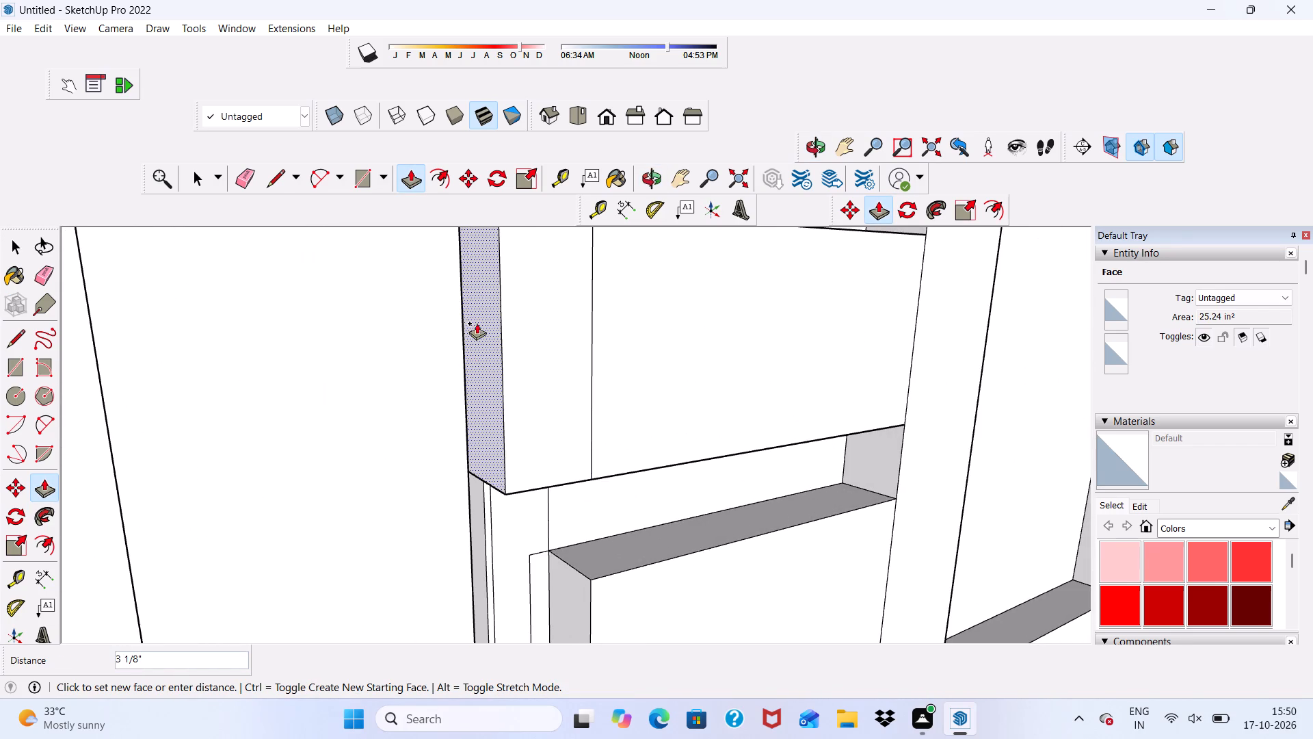
{"action": "left_click", "coordinate": [492, 514]}
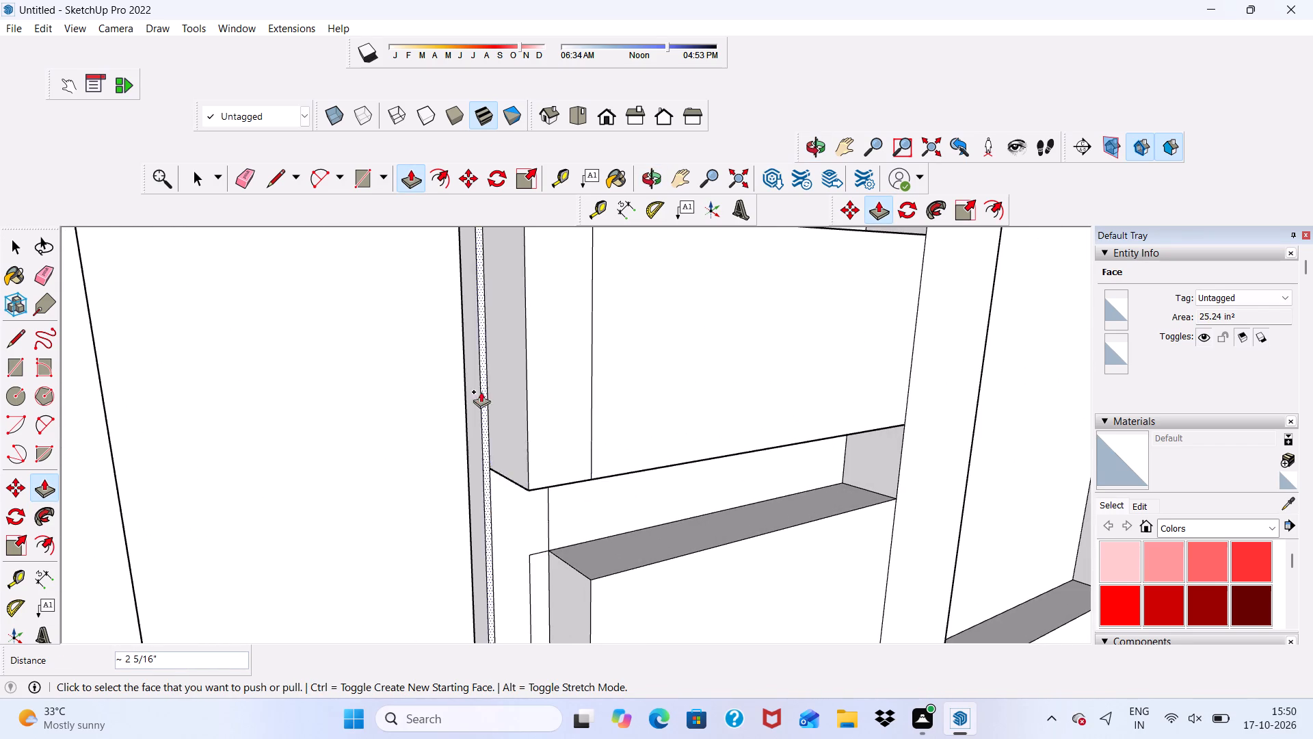
{"action": "scroll", "coordinate": [480, 385], "scroll_direction": "down", "scroll_amount": 4}
{"action": "scroll", "coordinate": [514, 553], "scroll_direction": "up", "scroll_amount": 4}
{"action": "left_click", "coordinate": [553, 532]}
{"action": "left_click", "coordinate": [475, 431]}
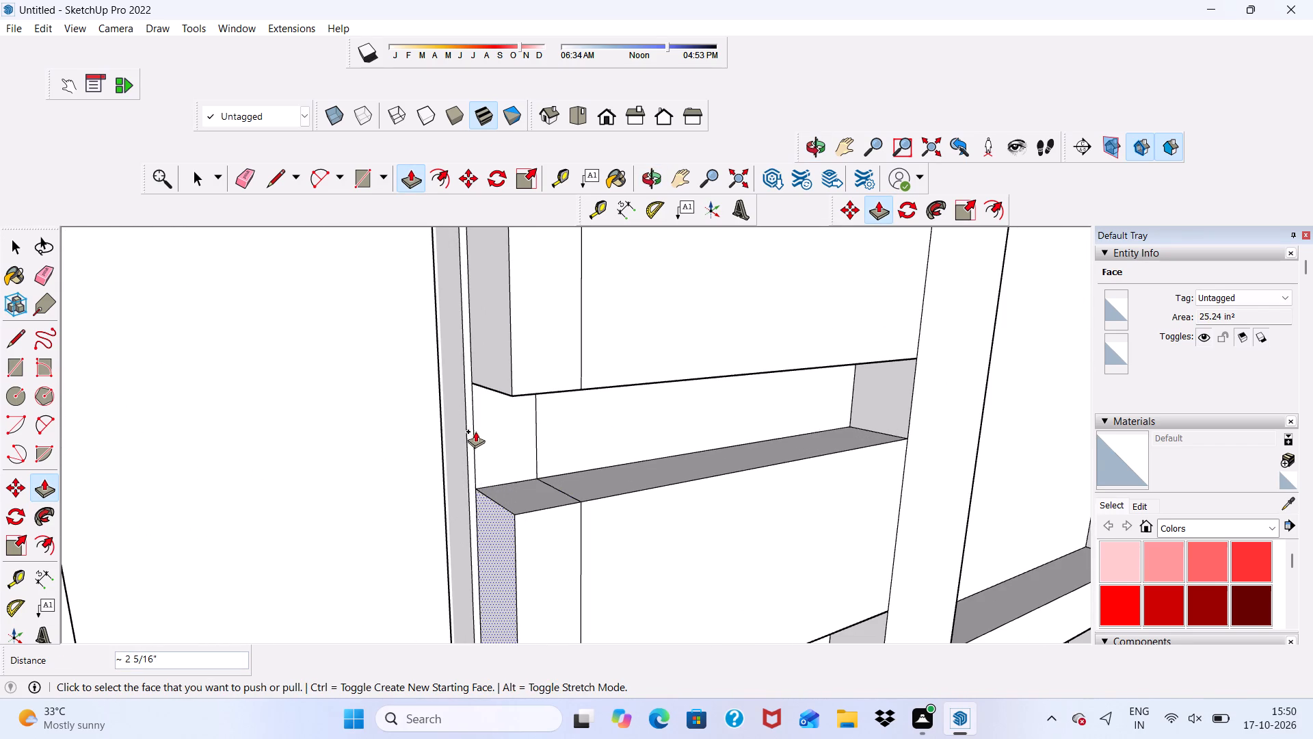
{"action": "scroll", "coordinate": [471, 415], "scroll_direction": "down", "scroll_amount": 16}
{"action": "scroll", "coordinate": [520, 493], "scroll_direction": "up", "scroll_amount": 11}
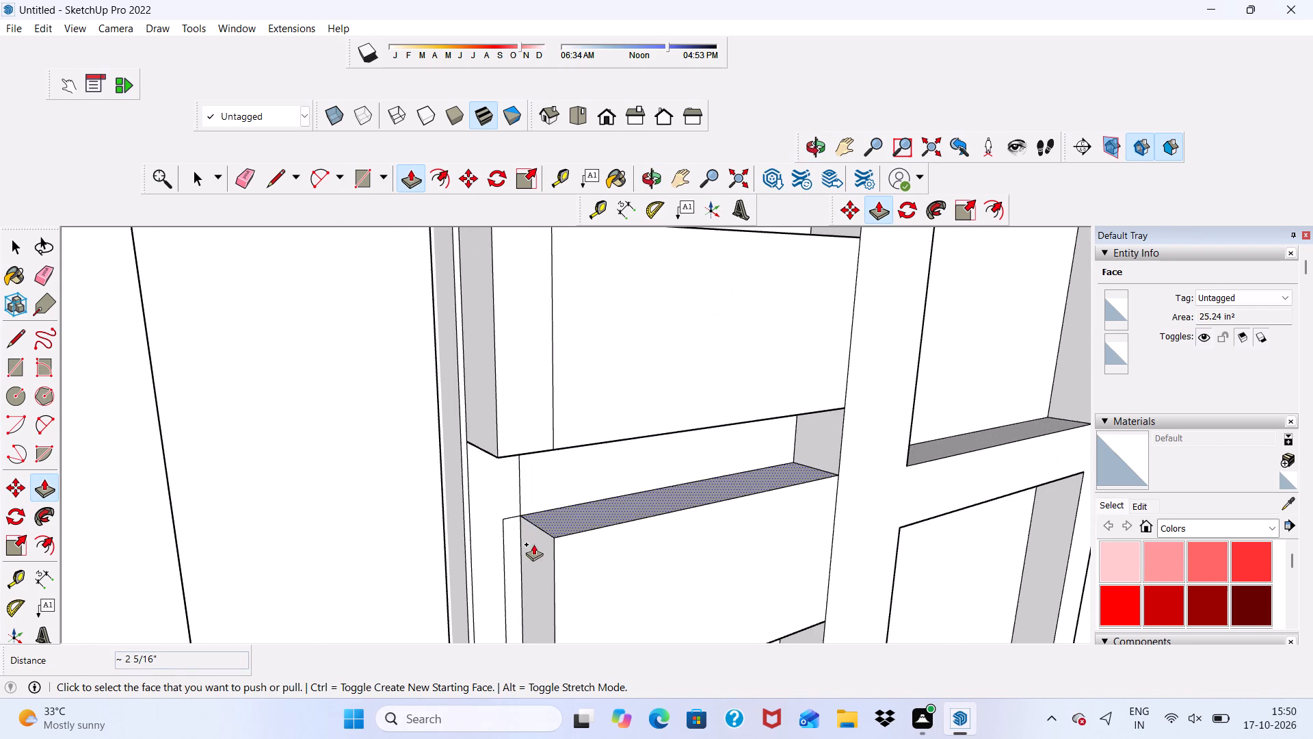
{"action": "left_click", "coordinate": [533, 544]}
{"action": "left_click", "coordinate": [470, 477]}
Extend the tower-side ends of the lowest two short bands and the full-width bottom band by about 2 5/16".
{"action": "scroll", "coordinate": [438, 371], "scroll_direction": "down", "scroll_amount": 3}
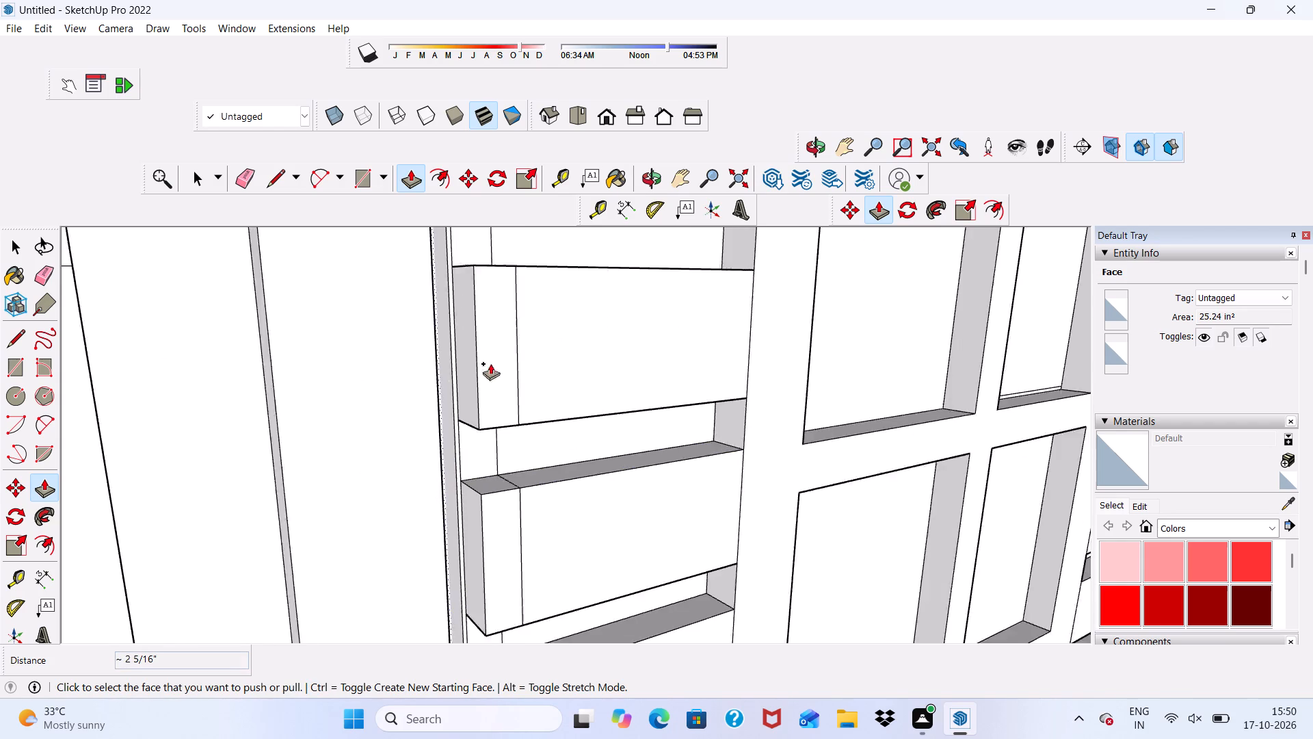
{"action": "scroll", "coordinate": [490, 363], "scroll_direction": "down", "scroll_amount": 10}
{"action": "scroll", "coordinate": [477, 604], "scroll_direction": "up", "scroll_amount": 10}
{"action": "left_click", "coordinate": [508, 526]}
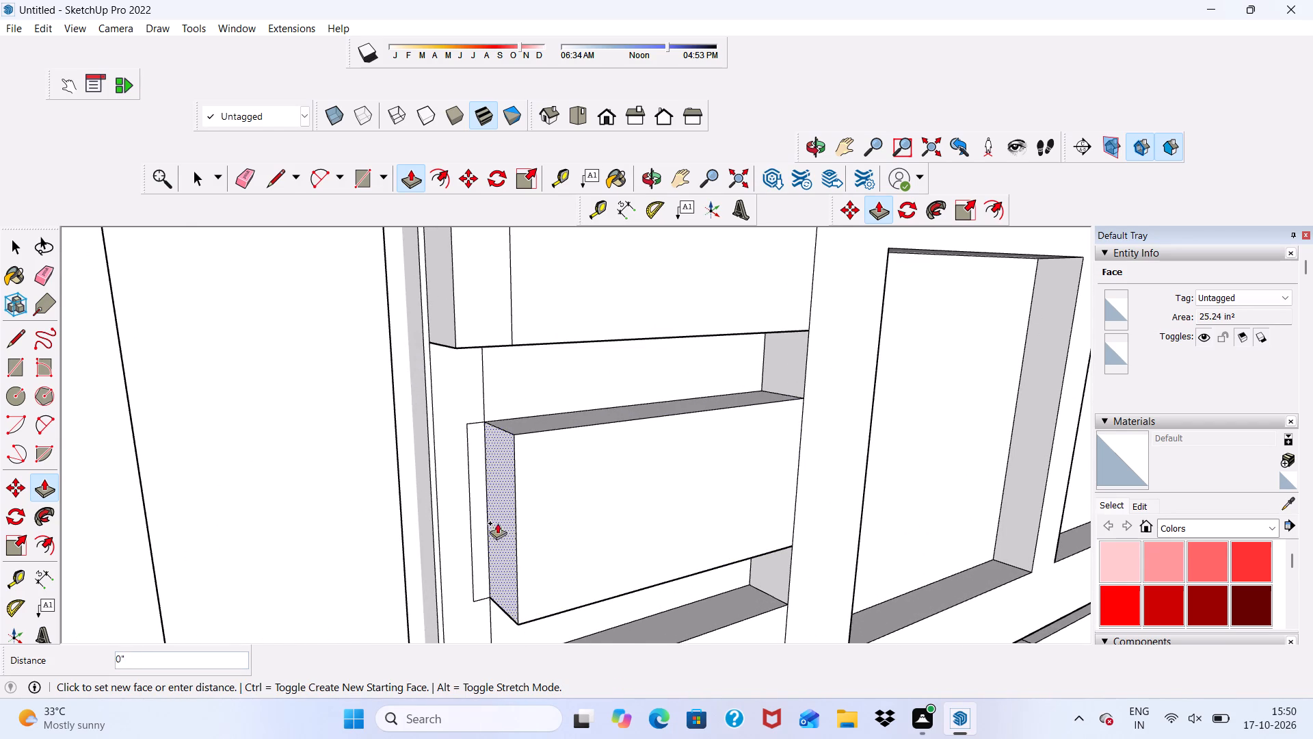
{"action": "left_click", "coordinate": [463, 341]}
{"action": "scroll", "coordinate": [471, 398], "scroll_direction": "down", "scroll_amount": 13}
{"action": "scroll", "coordinate": [546, 559], "scroll_direction": "up", "scroll_amount": 11}
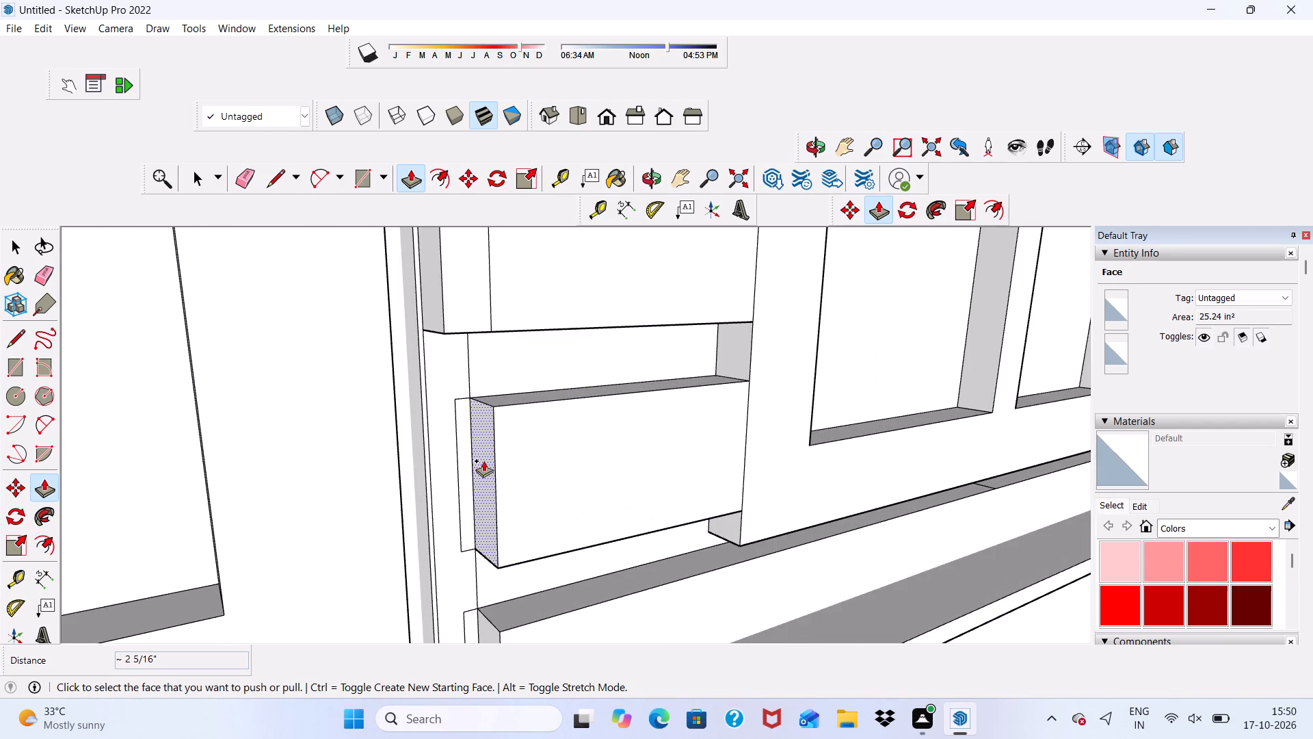
{"action": "left_click", "coordinate": [484, 461]}
{"action": "left_click", "coordinate": [436, 315]}
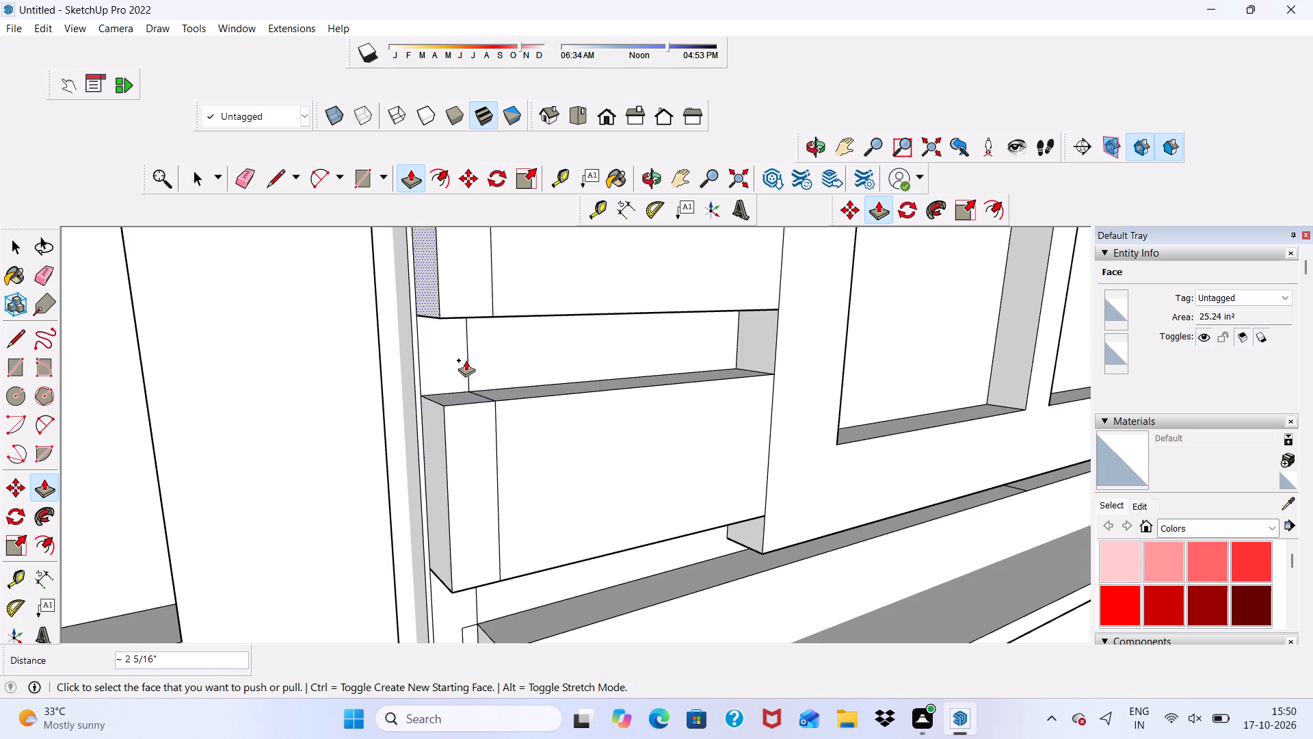
{"action": "scroll", "coordinate": [479, 404], "scroll_direction": "down", "scroll_amount": 7}
{"action": "scroll", "coordinate": [455, 568], "scroll_direction": "up", "scroll_amount": 7}
{"action": "scroll", "coordinate": [457, 568], "scroll_direction": "down", "scroll_amount": 1}
{"action": "left_click", "coordinate": [512, 554]}
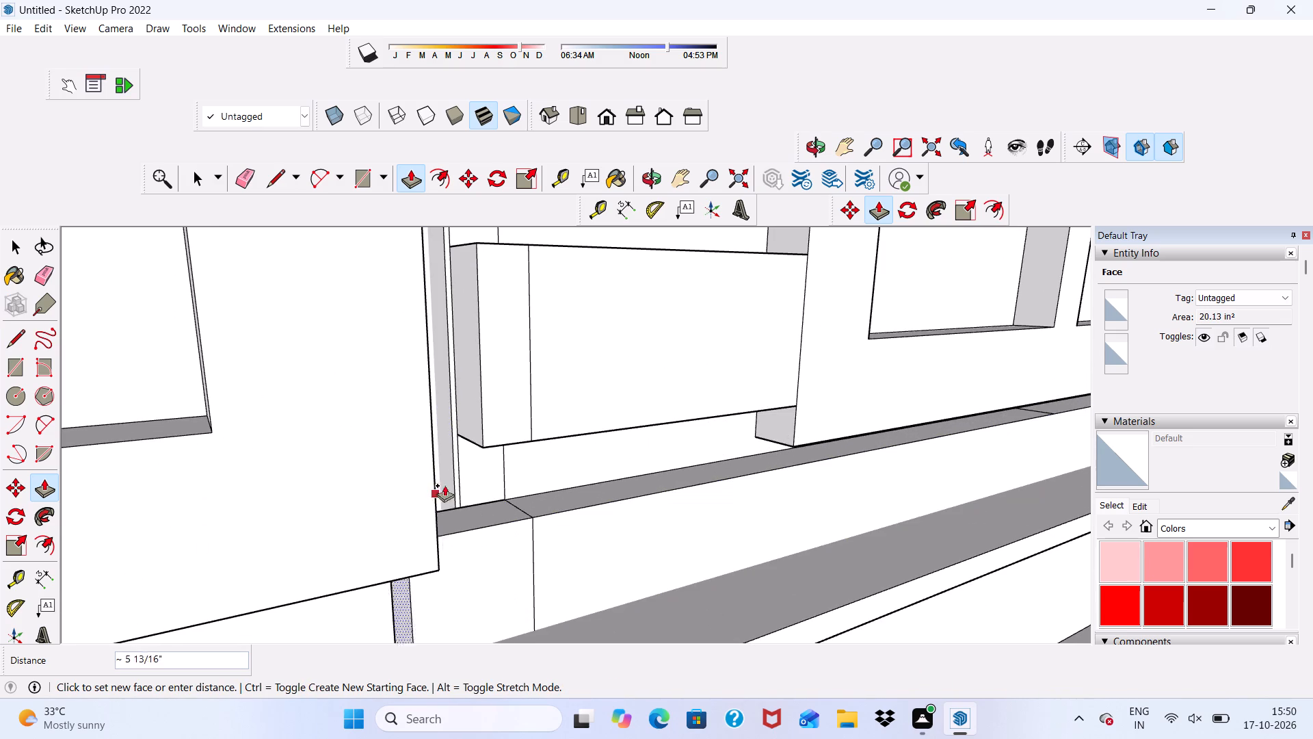
{"action": "left_click", "coordinate": [480, 442]}
Extend the tower-side ends of the two full-width bands above the window by about 2 5/16".
{"action": "scroll", "coordinate": [480, 458], "scroll_direction": "down", "scroll_amount": 5}
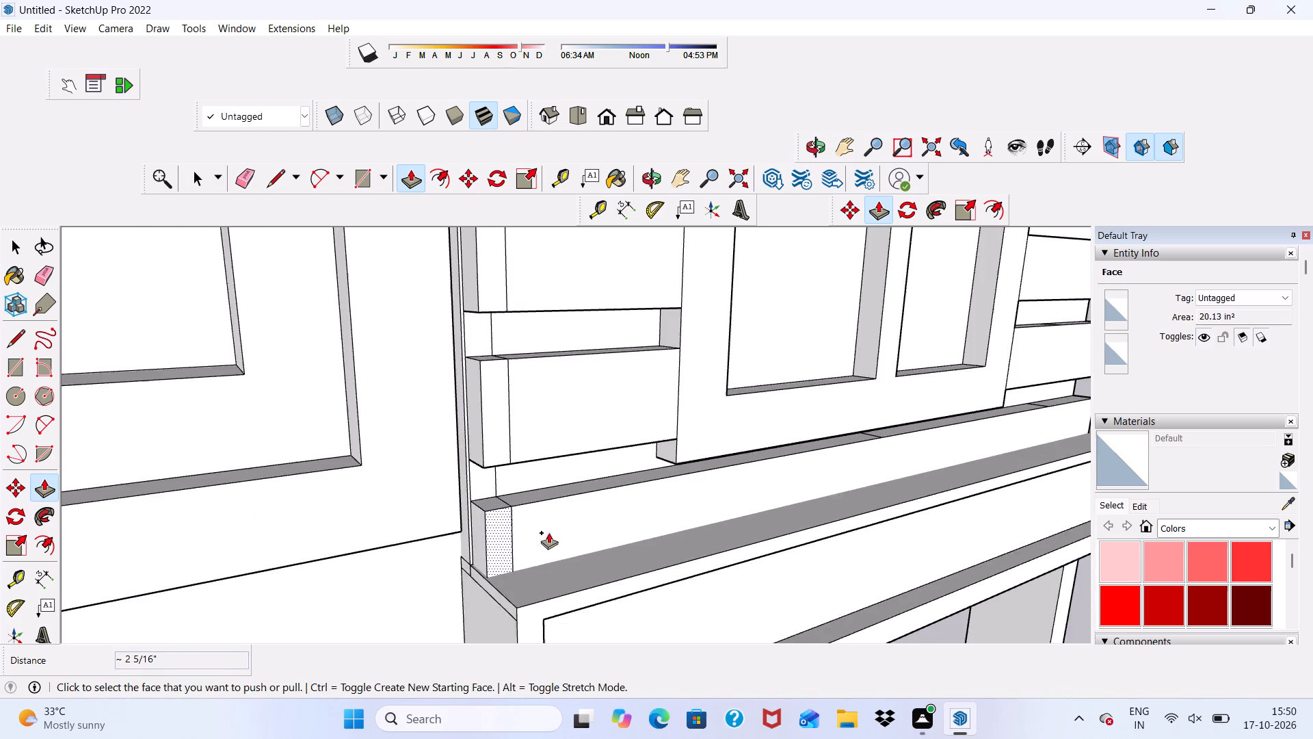
{"action": "scroll", "coordinate": [548, 532], "scroll_direction": "down", "scroll_amount": 20}
{"action": "scroll", "coordinate": [552, 368], "scroll_direction": "up", "scroll_amount": 13}
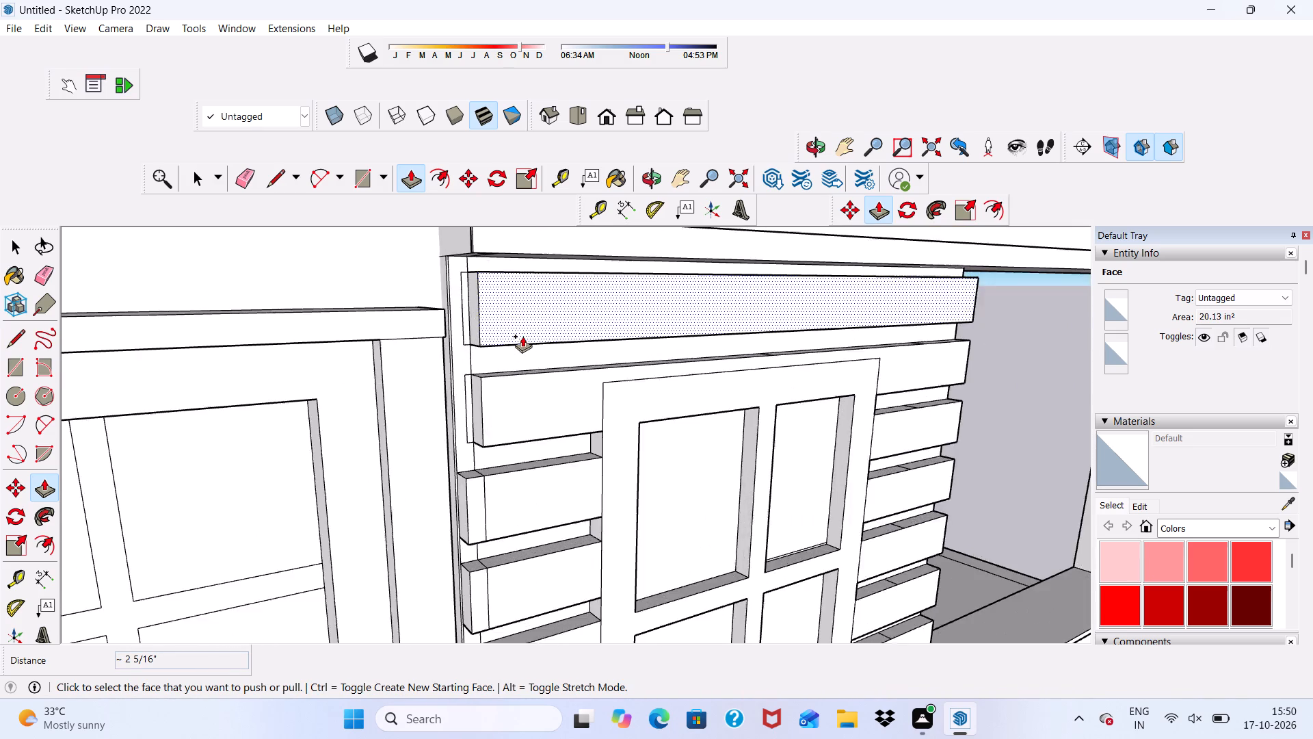
{"action": "scroll", "coordinate": [522, 336], "scroll_direction": "up", "scroll_amount": 4}
{"action": "scroll", "coordinate": [452, 413], "scroll_direction": "up", "scroll_amount": 4}
{"action": "left_click", "coordinate": [438, 451]}
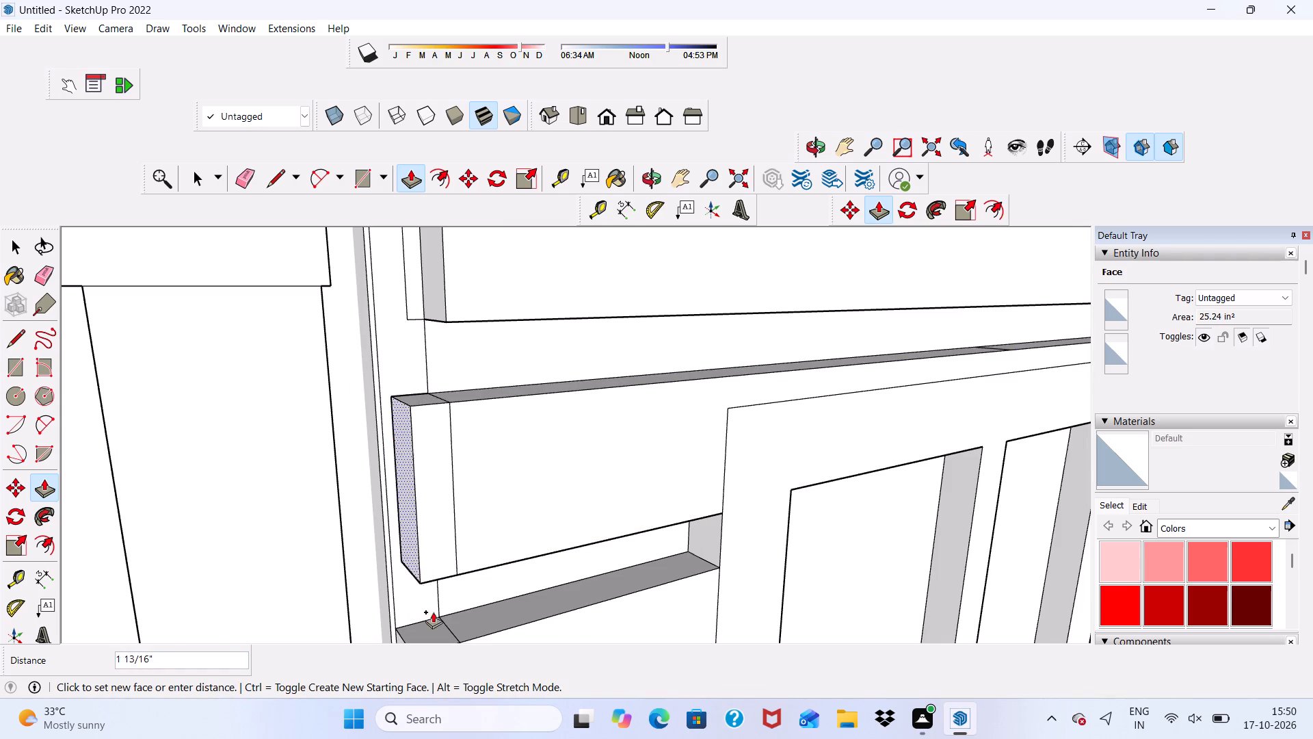
{"action": "scroll", "coordinate": [384, 532], "scroll_direction": "down", "scroll_amount": 12}
{"action": "scroll", "coordinate": [411, 519], "scroll_direction": "up", "scroll_amount": 2}
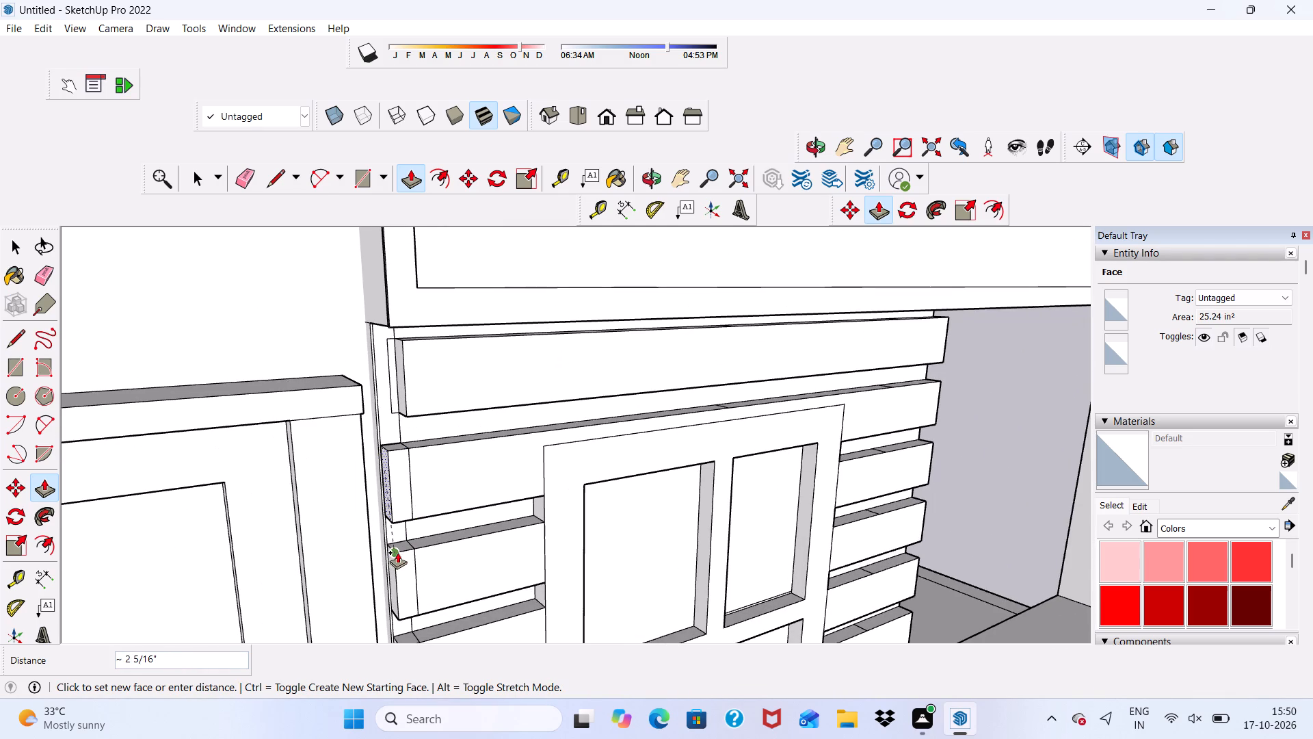
{"action": "left_click", "coordinate": [397, 552]}
{"action": "scroll", "coordinate": [408, 365], "scroll_direction": "up", "scroll_amount": 3}
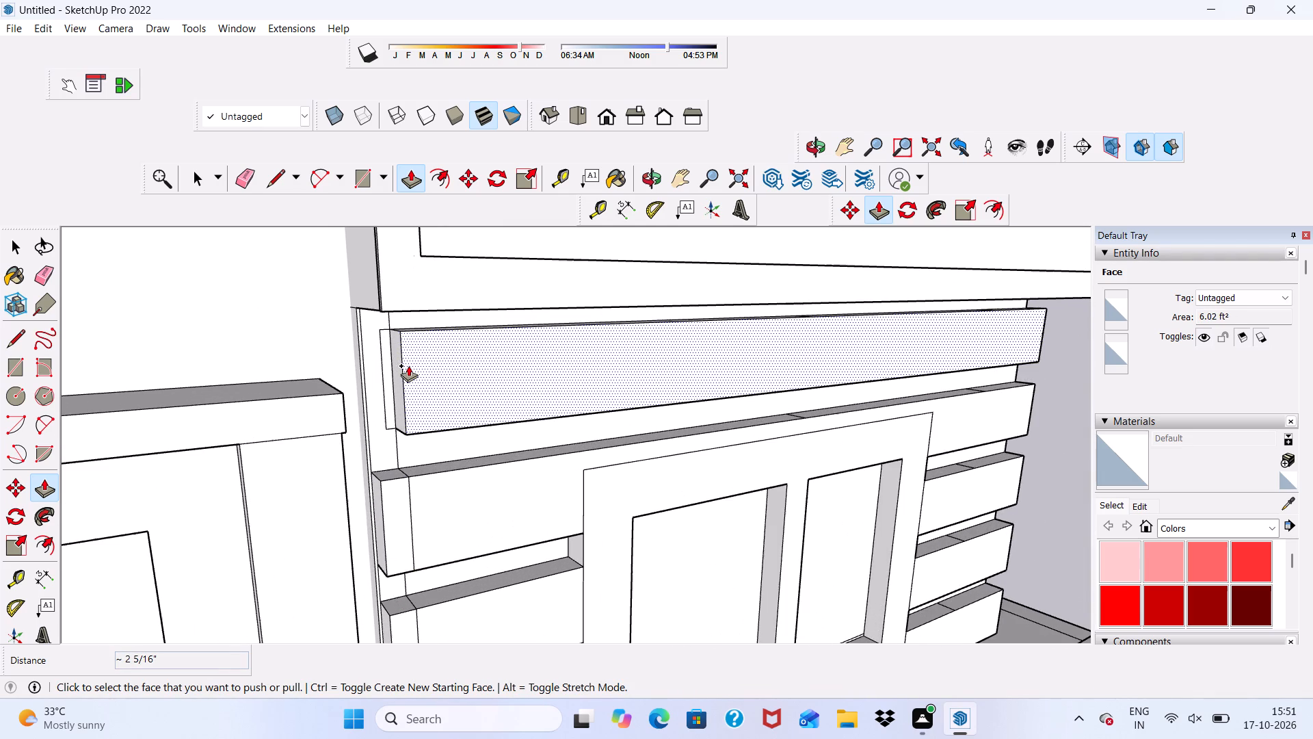
{"action": "left_click", "coordinate": [398, 359]}
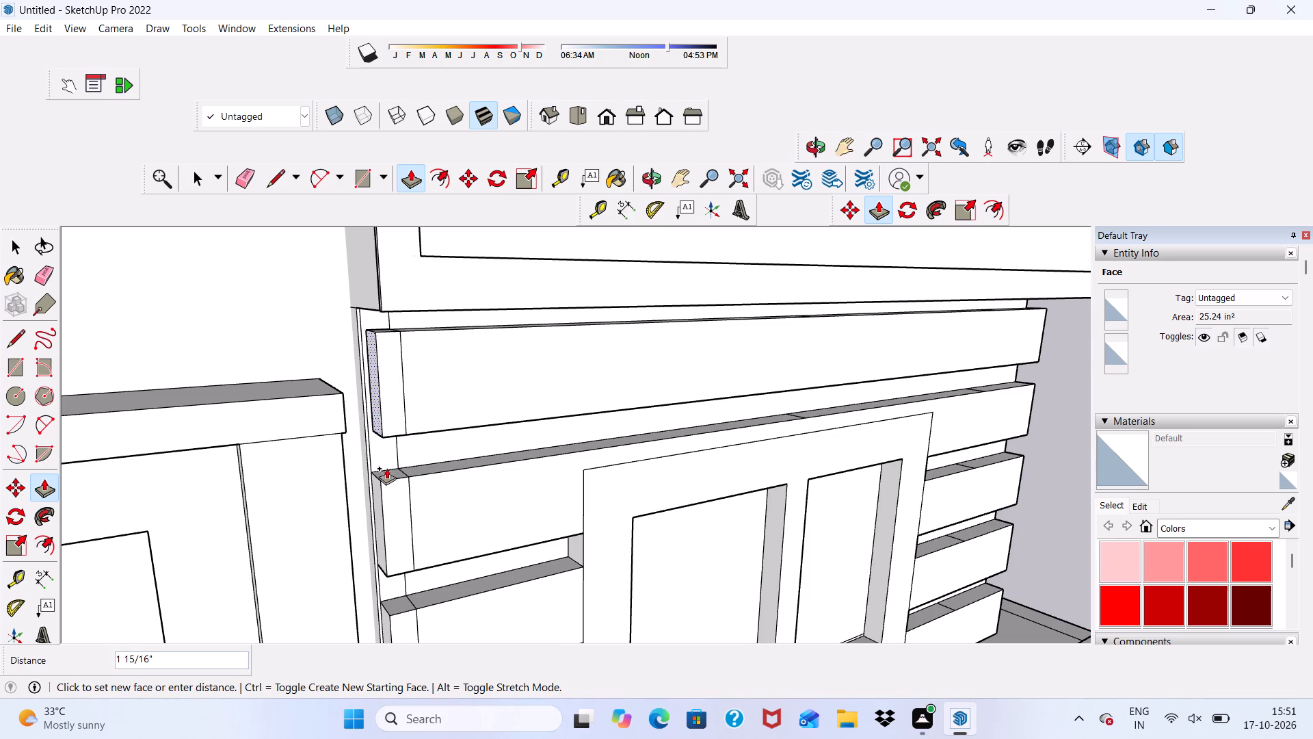
{"action": "left_click", "coordinate": [382, 479]}
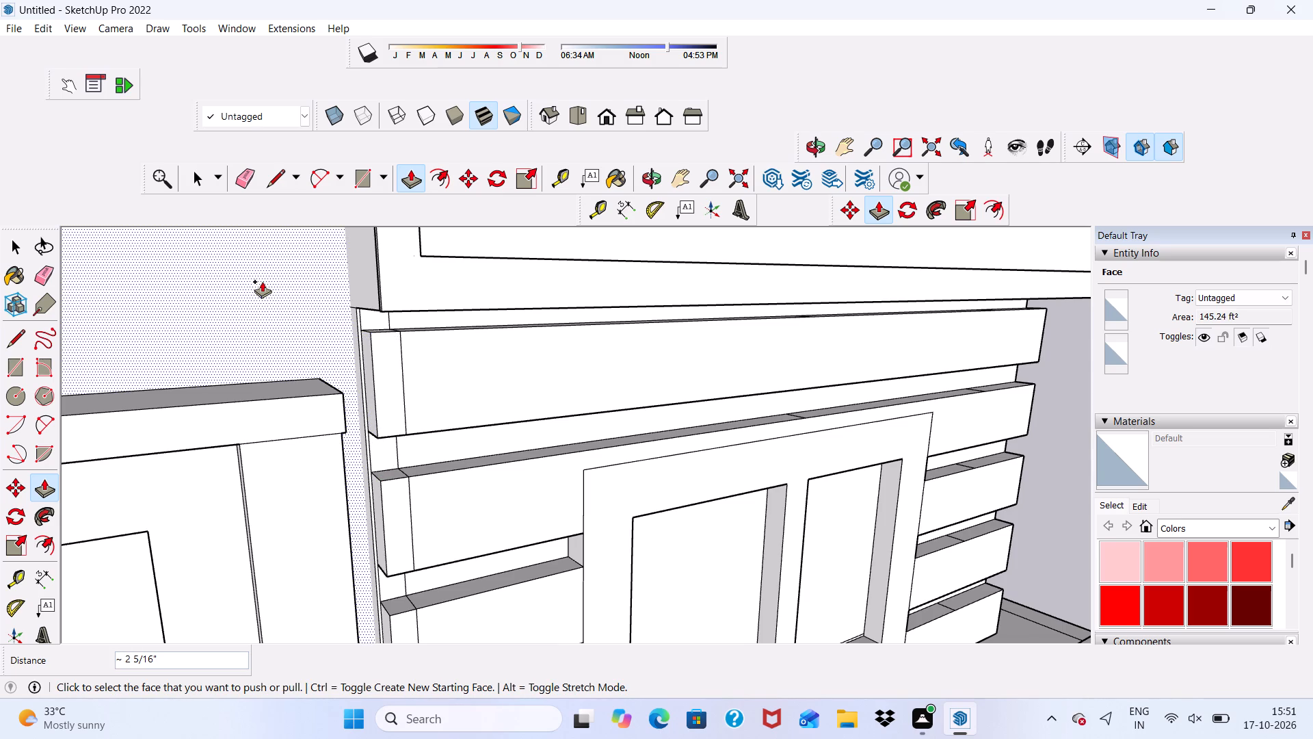
Erase the seam lines at the tower end of the top siding band's front, its upper ledge and the recess above.
{"action": "left_click_drag", "start_coordinate": [238, 171], "coordinate": [250, 188]}
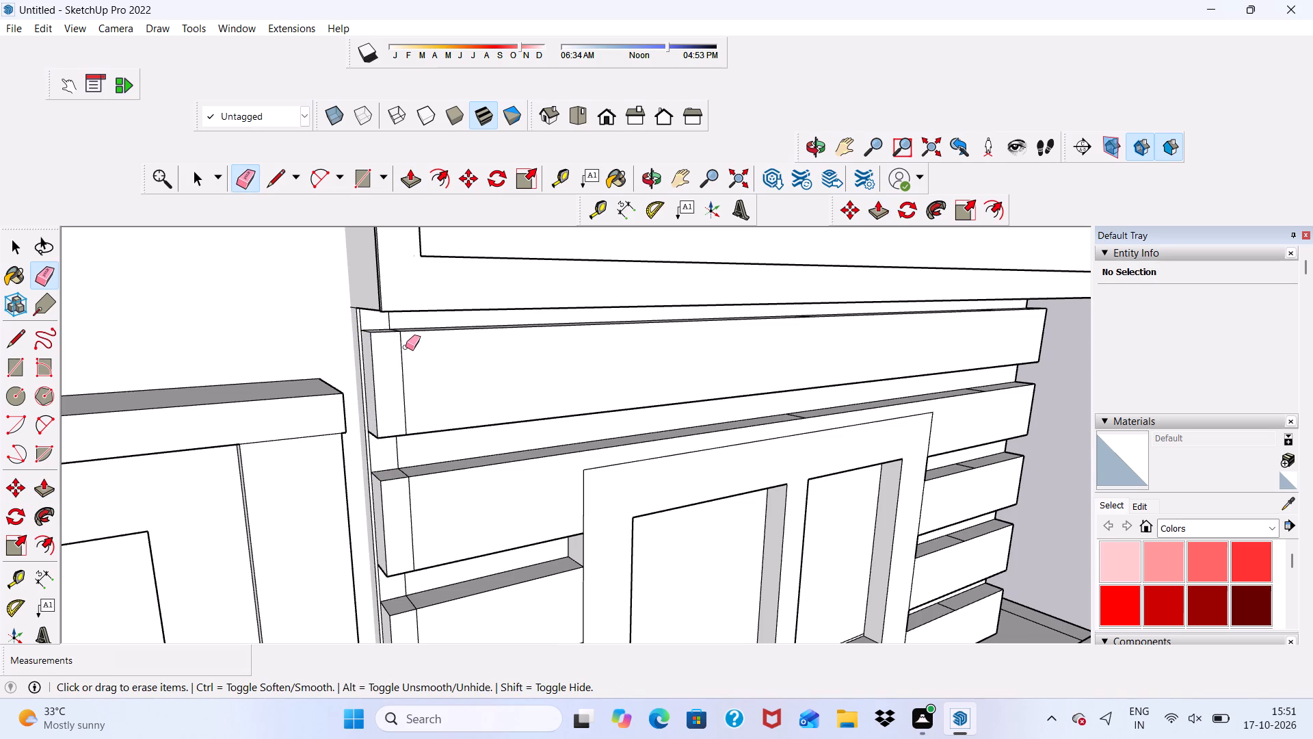
{"action": "left_click_drag", "start_coordinate": [405, 347], "coordinate": [399, 361]}
{"action": "middle_click_drag", "start_coordinate": [419, 365], "coordinate": [319, 396]}
{"action": "scroll", "coordinate": [326, 349], "scroll_direction": "up", "scroll_amount": 4}
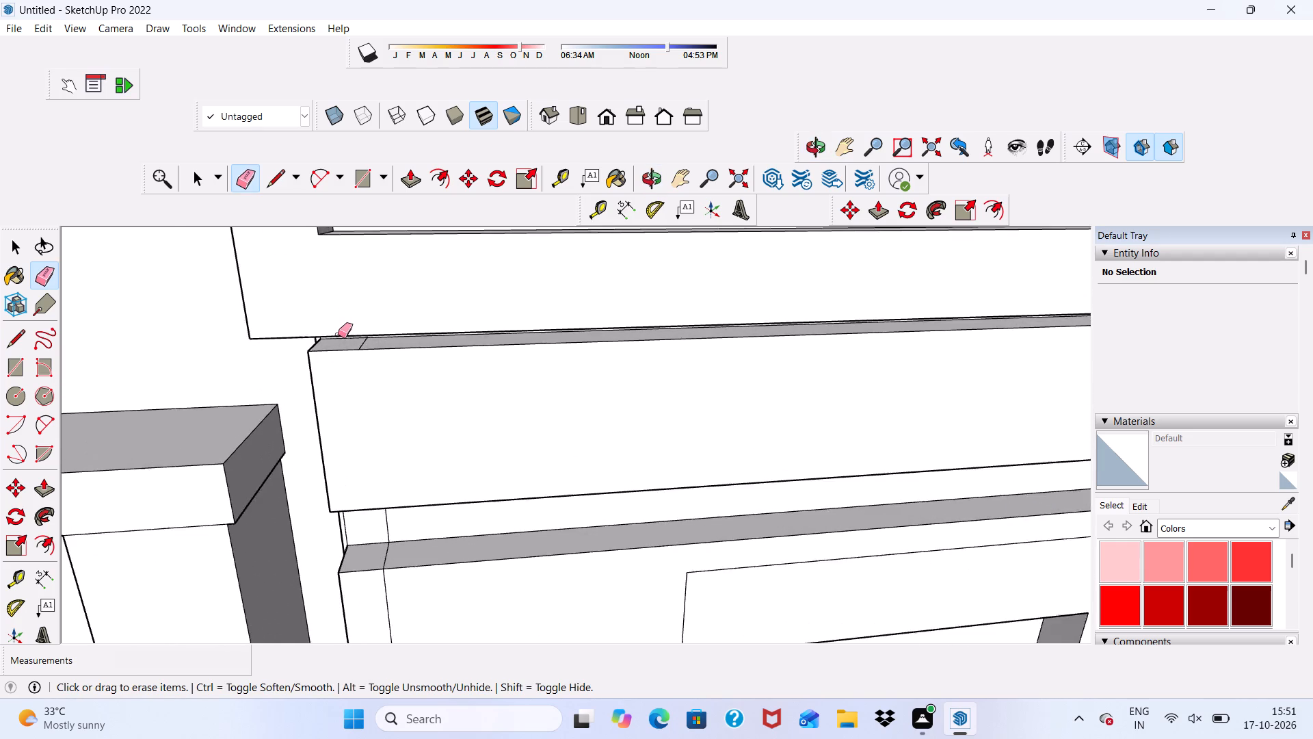
{"action": "scroll", "coordinate": [338, 335], "scroll_direction": "up", "scroll_amount": 10}
{"action": "middle_click_drag", "start_coordinate": [344, 338], "coordinate": [356, 271]}
{"action": "scroll", "coordinate": [387, 330], "scroll_direction": "up", "scroll_amount": 2}
{"action": "left_click", "coordinate": [384, 326]}
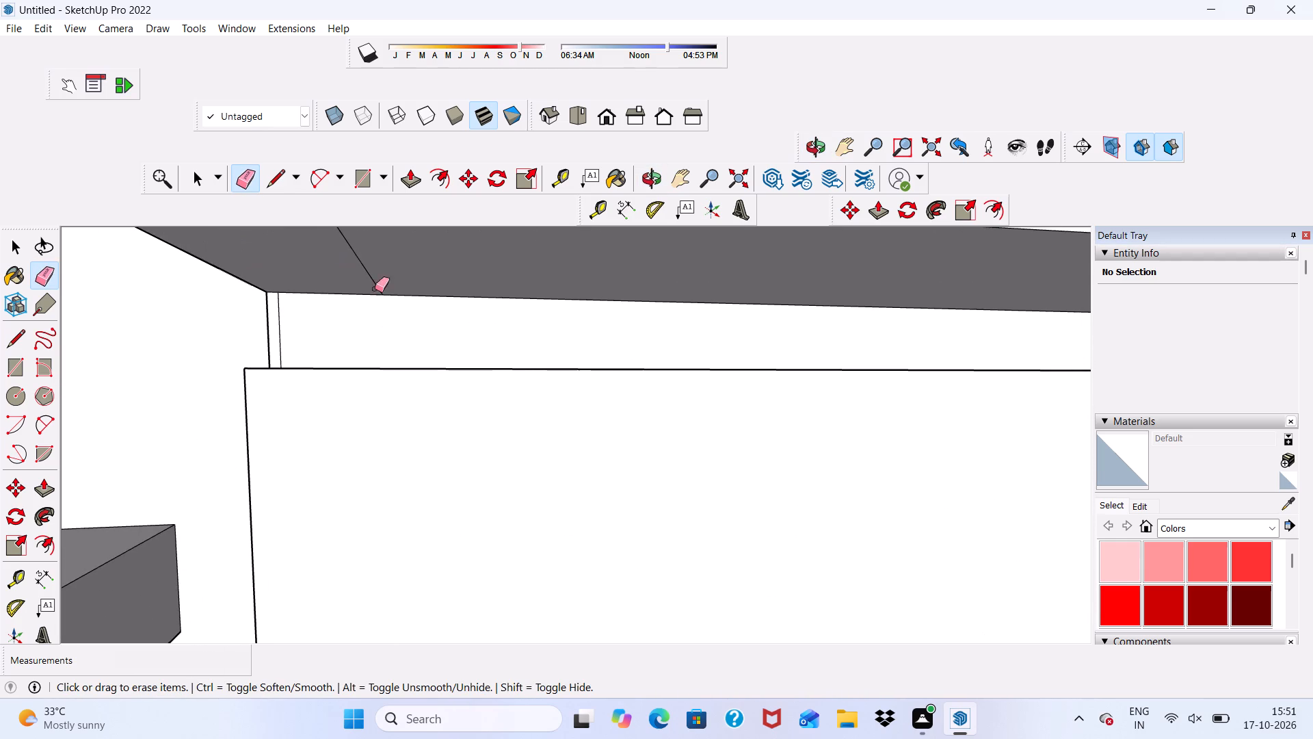
{"action": "left_click_drag", "start_coordinate": [371, 258], "coordinate": [357, 258]}
{"action": "middle_click_drag", "start_coordinate": [376, 313], "coordinate": [365, 359]}
{"action": "scroll", "coordinate": [370, 383], "scroll_direction": "up", "scroll_amount": 4}
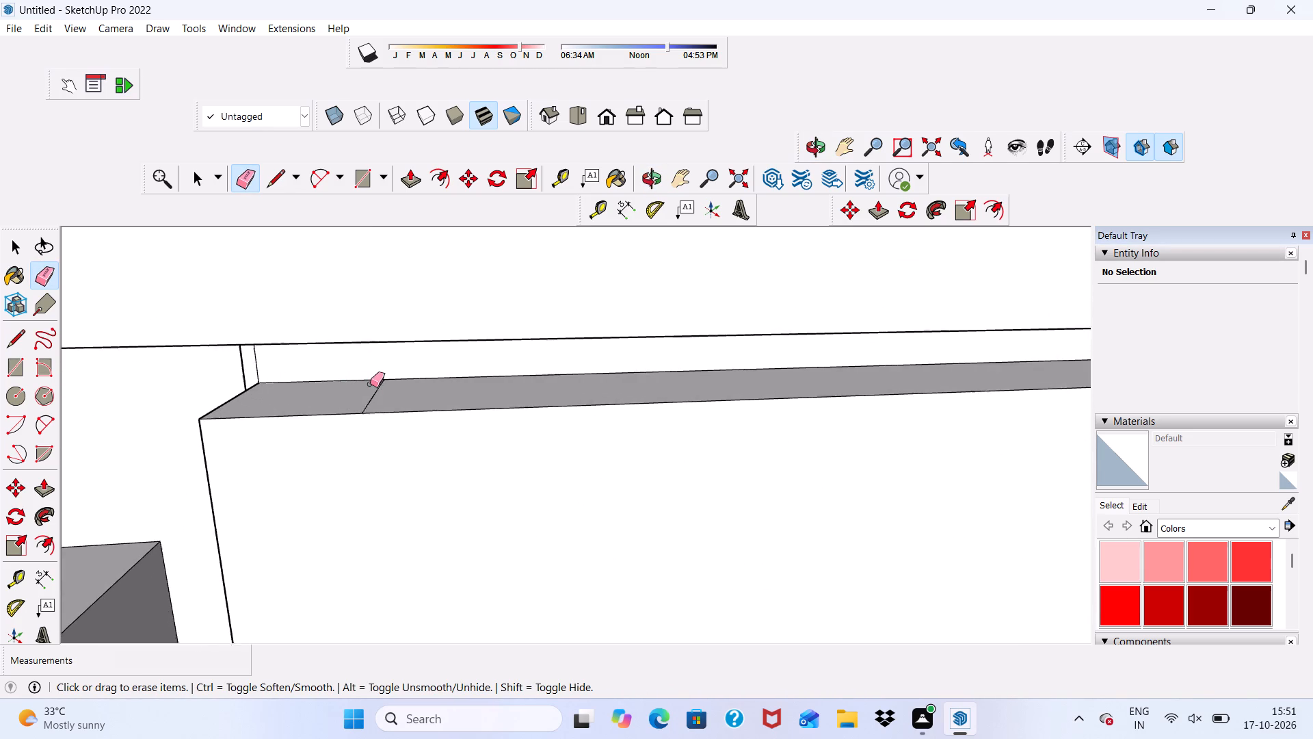
{"action": "scroll", "coordinate": [370, 384], "scroll_direction": "up", "scroll_amount": 1}
{"action": "left_click_drag", "start_coordinate": [373, 392], "coordinate": [380, 407]}
{"action": "left_click", "coordinate": [208, 322]}
{"action": "left_click", "coordinate": [208, 317]}
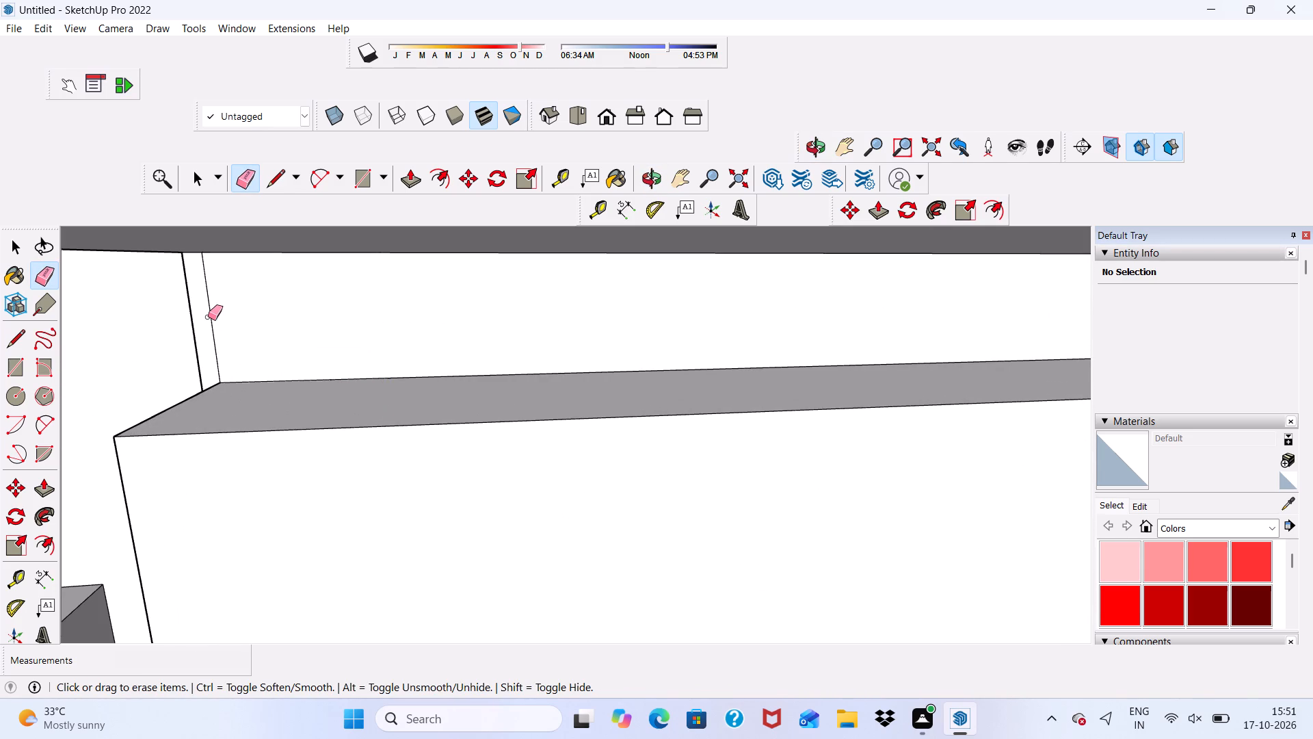
Erase the small leftover outline on the overhang's underside above the top siding band's tower end.
{"action": "scroll", "coordinate": [178, 328], "scroll_direction": "down", "scroll_amount": 13}
{"action": "middle_click_drag", "start_coordinate": [315, 408], "coordinate": [321, 216]}
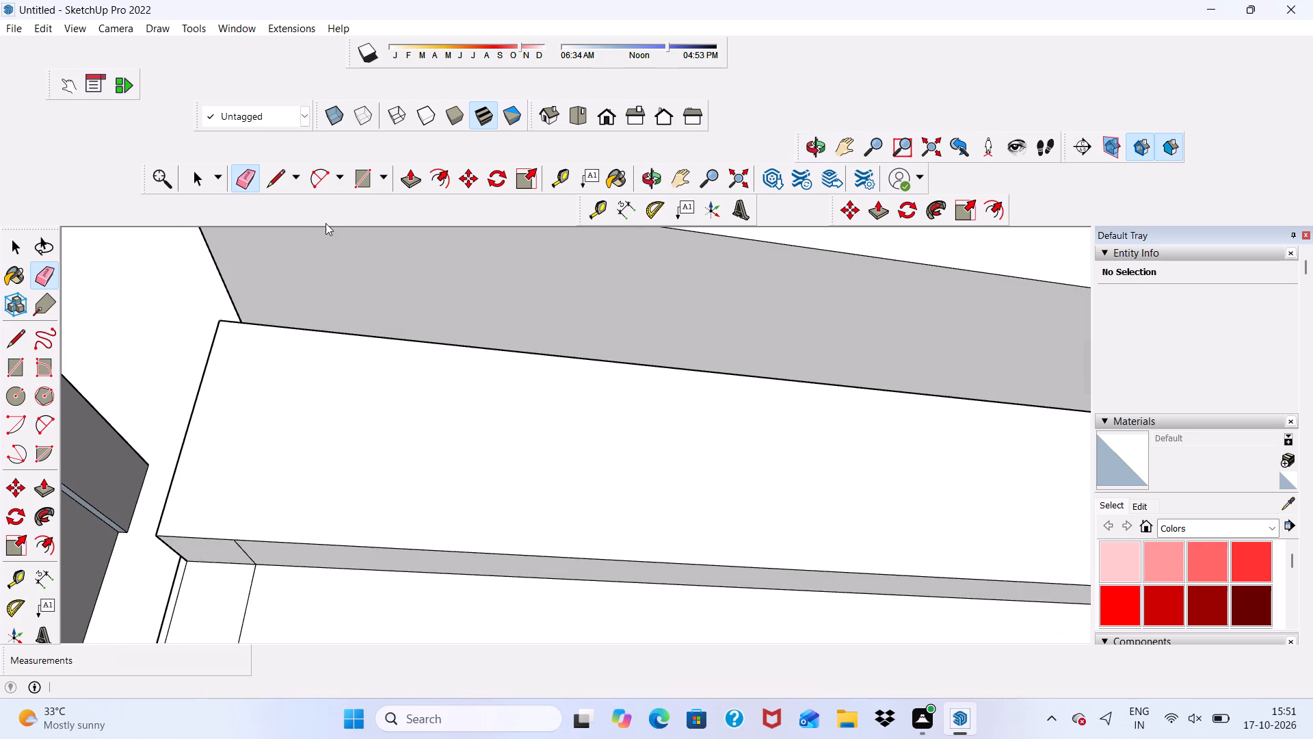
{"action": "scroll", "coordinate": [310, 375], "scroll_direction": "down", "scroll_amount": 6}
{"action": "scroll", "coordinate": [303, 464], "scroll_direction": "up", "scroll_amount": 5}
{"action": "scroll", "coordinate": [265, 482], "scroll_direction": "down", "scroll_amount": 6}
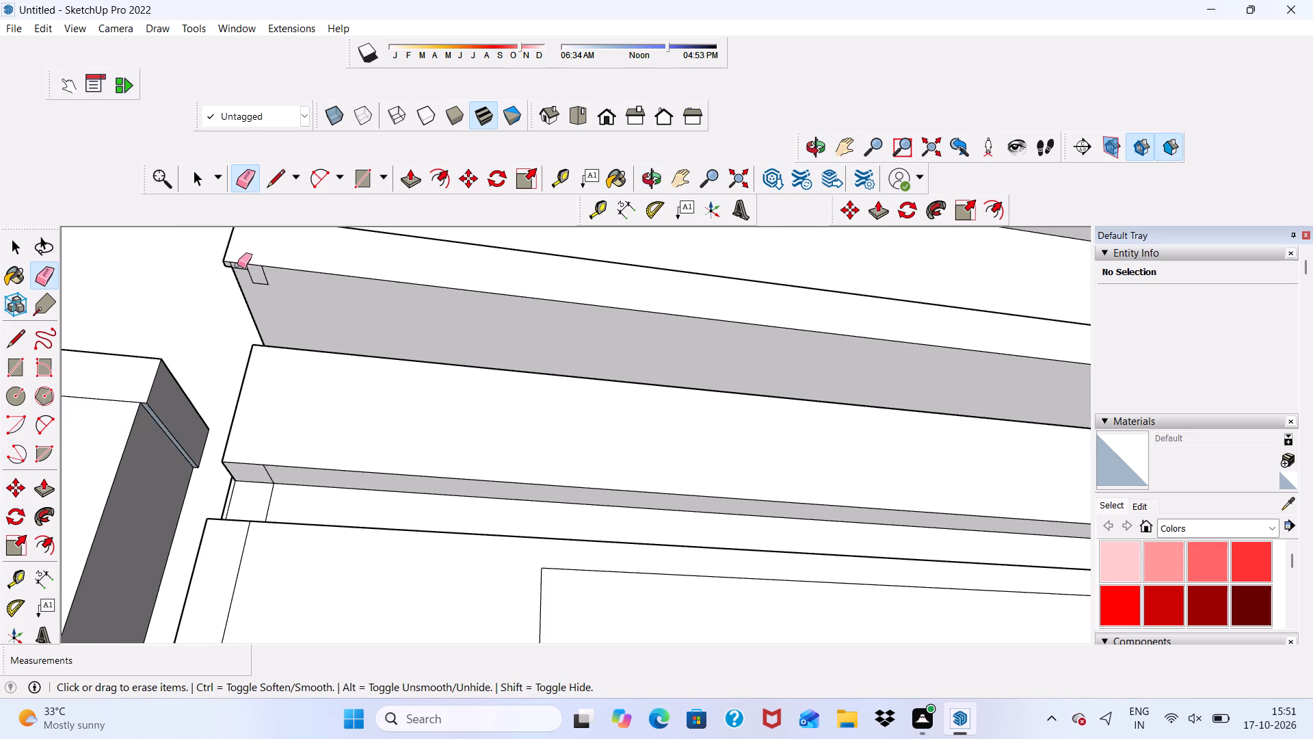
{"action": "left_click_drag", "start_coordinate": [241, 268], "coordinate": [266, 276]}
{"action": "left_click_drag", "start_coordinate": [264, 276], "coordinate": [266, 294]}
Erase the seam lines on the top siding band's underside and the recessed strip beneath it at the tower end.
{"action": "scroll", "coordinate": [270, 326], "scroll_direction": "down", "scroll_amount": 4}
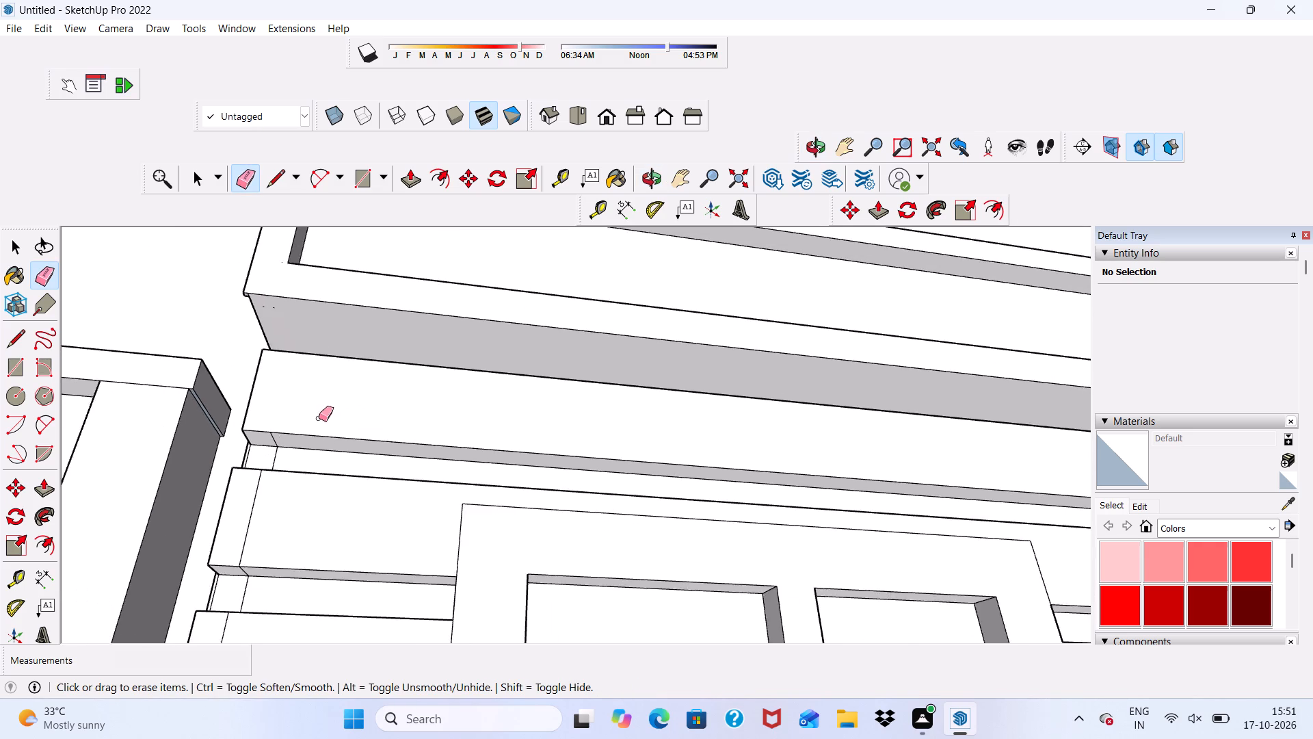
{"action": "scroll", "coordinate": [319, 418], "scroll_direction": "down", "scroll_amount": 5}
{"action": "middle_click_drag", "start_coordinate": [313, 463], "coordinate": [264, 540]}
{"action": "scroll", "coordinate": [278, 499], "scroll_direction": "up", "scroll_amount": 12}
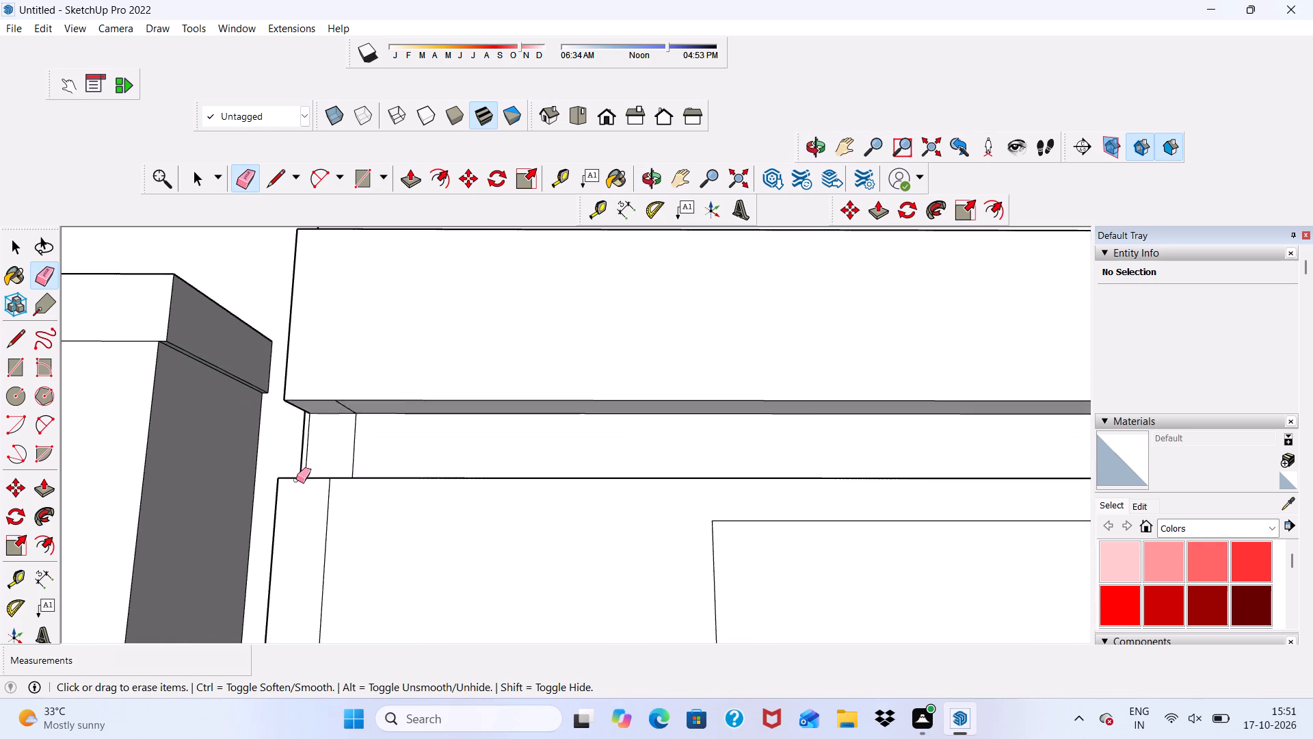
{"action": "middle_click_drag", "start_coordinate": [296, 478], "coordinate": [289, 430]}
{"action": "scroll", "coordinate": [343, 431], "scroll_direction": "up", "scroll_amount": 6}
{"action": "left_click", "coordinate": [356, 385]}
{"action": "left_click_drag", "start_coordinate": [364, 417], "coordinate": [368, 429]}
{"action": "left_click", "coordinate": [280, 429]}
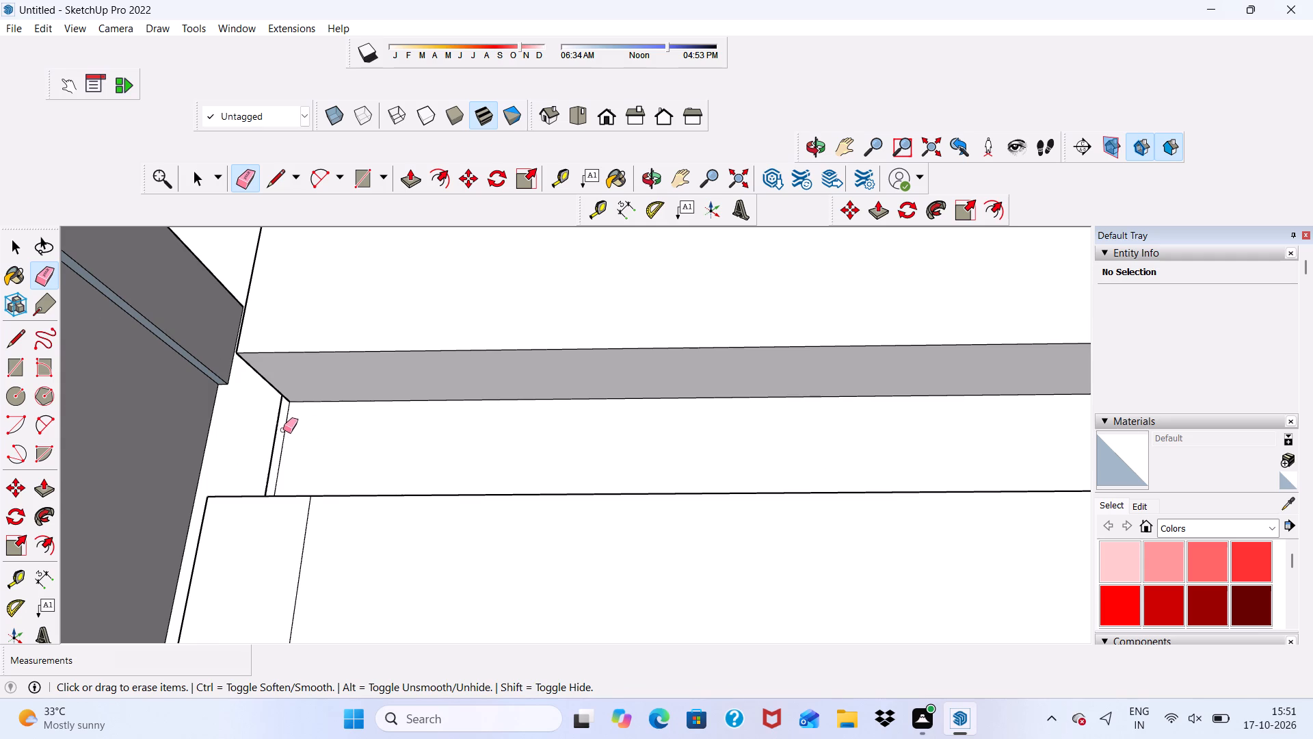
{"action": "left_click", "coordinate": [283, 430]}
Erase the seam lines on the second siding band's front, underside and the recessed strip below it.
{"action": "scroll", "coordinate": [243, 417], "scroll_direction": "down", "scroll_amount": 6}
{"action": "middle_click_drag", "start_coordinate": [277, 467], "coordinate": [476, 504]}
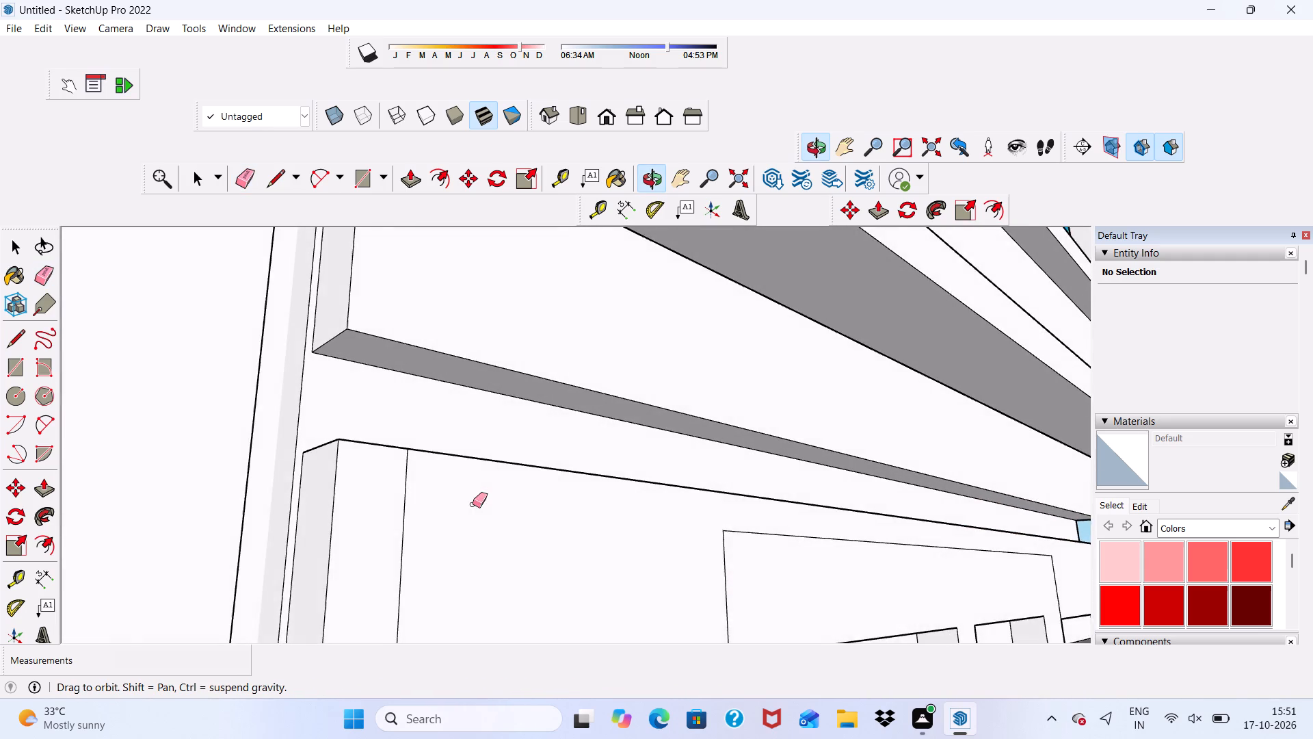
{"action": "scroll", "coordinate": [440, 504], "scroll_direction": "up", "scroll_amount": 1}
{"action": "left_click_drag", "start_coordinate": [392, 502], "coordinate": [403, 507]}
{"action": "scroll", "coordinate": [313, 315], "scroll_direction": "down", "scroll_amount": 11}
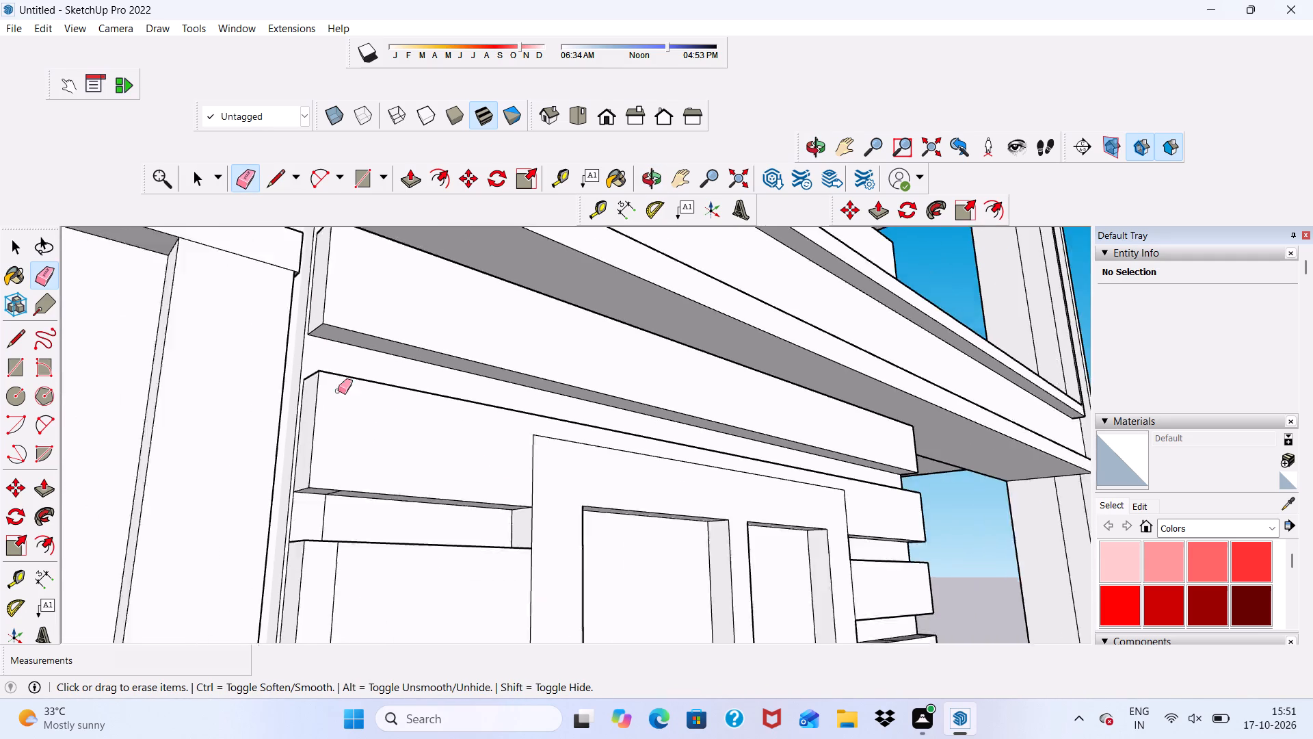
{"action": "scroll", "coordinate": [338, 391], "scroll_direction": "down", "scroll_amount": 1}
{"action": "middle_click_drag", "start_coordinate": [369, 444], "coordinate": [313, 322]}
{"action": "scroll", "coordinate": [349, 417], "scroll_direction": "up", "scroll_amount": 12}
{"action": "left_click", "coordinate": [269, 403]}
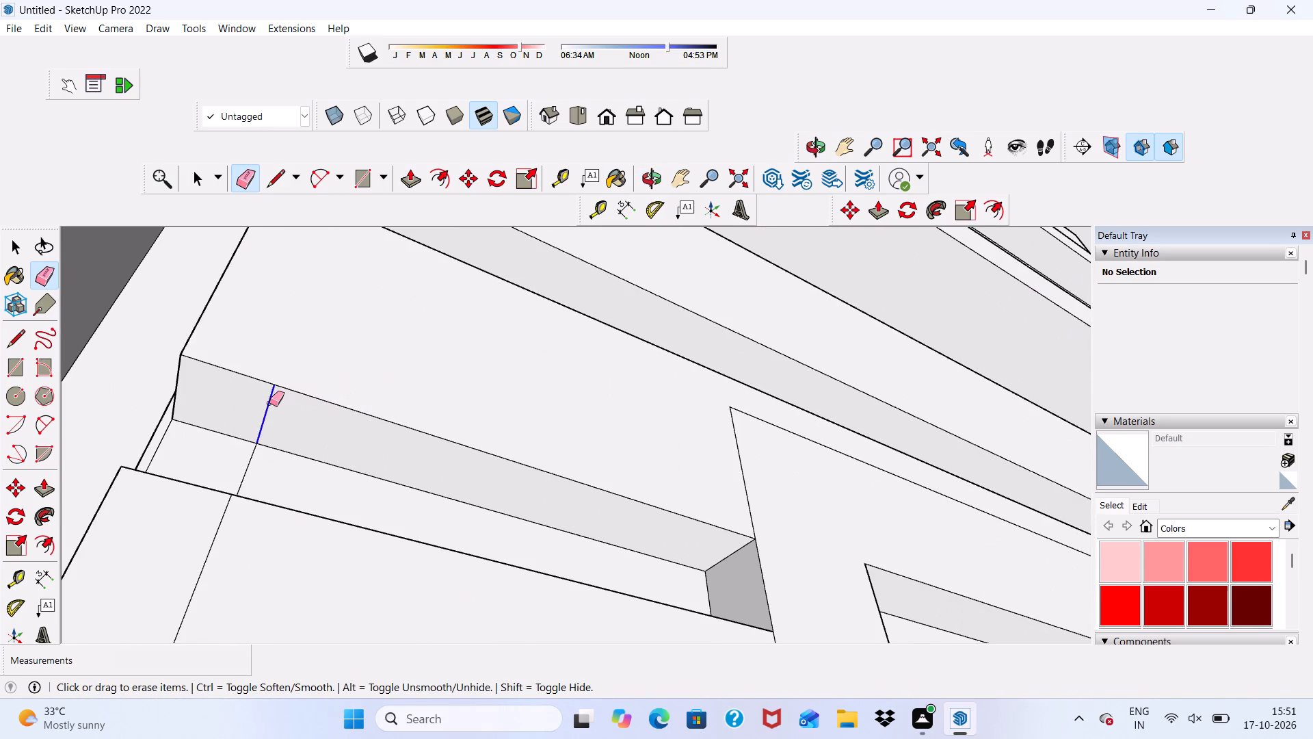
{"action": "left_click", "coordinate": [251, 460]}
Erase the remaining seam lines on the third siding band's front and upper ledge at the tower end.
{"action": "scroll", "coordinate": [230, 398], "scroll_direction": "down", "scroll_amount": 4}
{"action": "left_click_drag", "start_coordinate": [233, 484], "coordinate": [225, 484]}
{"action": "scroll", "coordinate": [276, 448], "scroll_direction": "down", "scroll_amount": 2}
{"action": "middle_click_drag", "start_coordinate": [319, 438], "coordinate": [302, 612]}
{"action": "scroll", "coordinate": [304, 612], "scroll_direction": "up", "scroll_amount": 5}
{"action": "scroll", "coordinate": [233, 359], "scroll_direction": "down", "scroll_amount": 3}
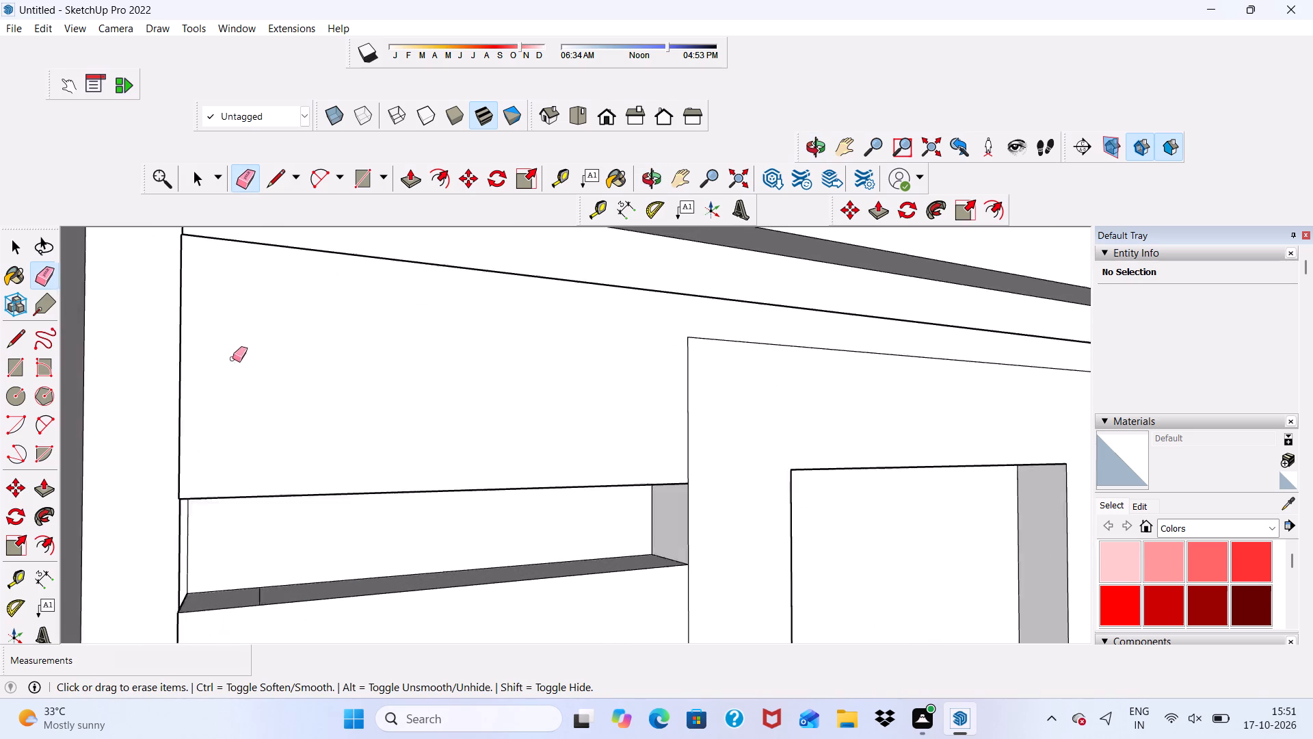
{"action": "scroll", "coordinate": [233, 359], "scroll_direction": "down", "scroll_amount": 4}
{"action": "scroll", "coordinate": [207, 545], "scroll_direction": "up", "scroll_amount": 18}
{"action": "left_click_drag", "start_coordinate": [321, 519], "coordinate": [352, 513]}
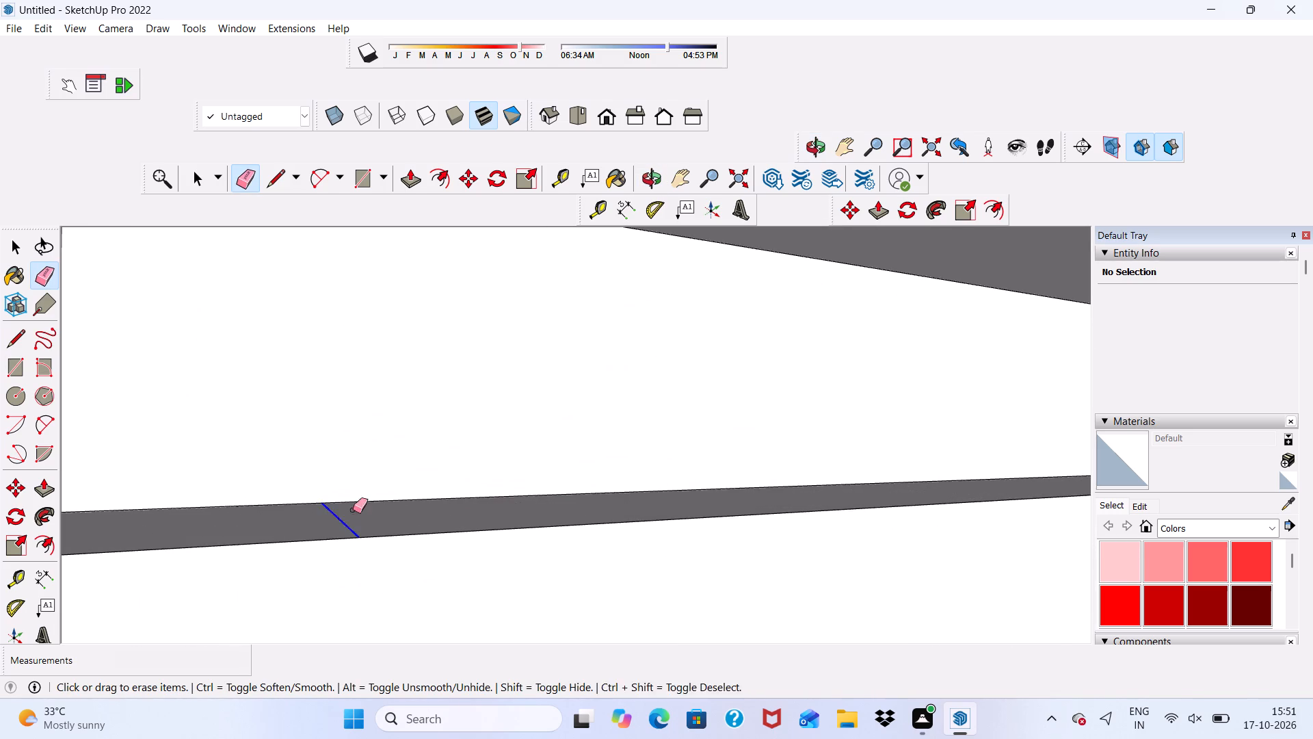
Erase the seam lines on the third siding band's underside, the recessed strip below it, and the fourth band's front and upper ledge.
{"action": "scroll", "coordinate": [245, 399], "scroll_direction": "down", "scroll_amount": 20}
{"action": "scroll", "coordinate": [245, 399], "scroll_direction": "down", "scroll_amount": 9}
{"action": "middle_click_drag", "start_coordinate": [395, 478], "coordinate": [360, 372]}
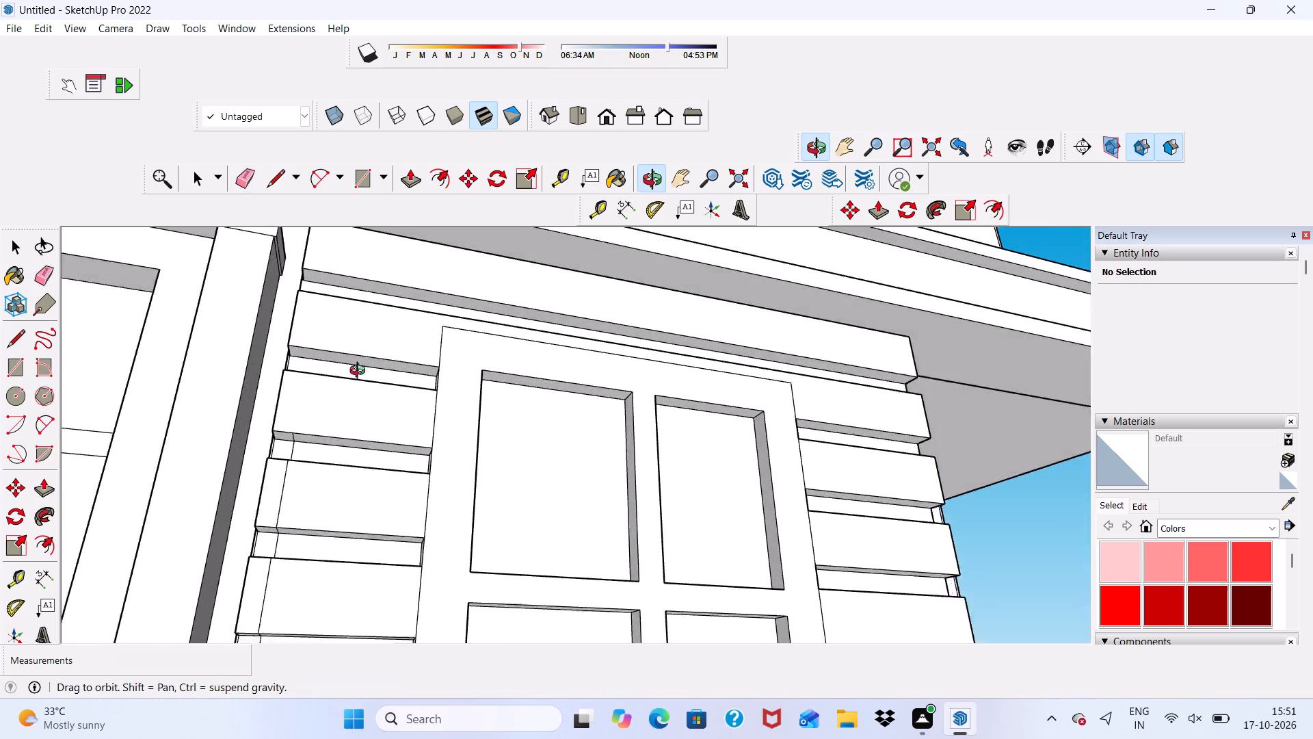
{"action": "middle_click_drag", "start_coordinate": [360, 372], "coordinate": [376, 315]}
{"action": "scroll", "coordinate": [285, 415], "scroll_direction": "up", "scroll_amount": 11}
{"action": "left_click", "coordinate": [319, 377]}
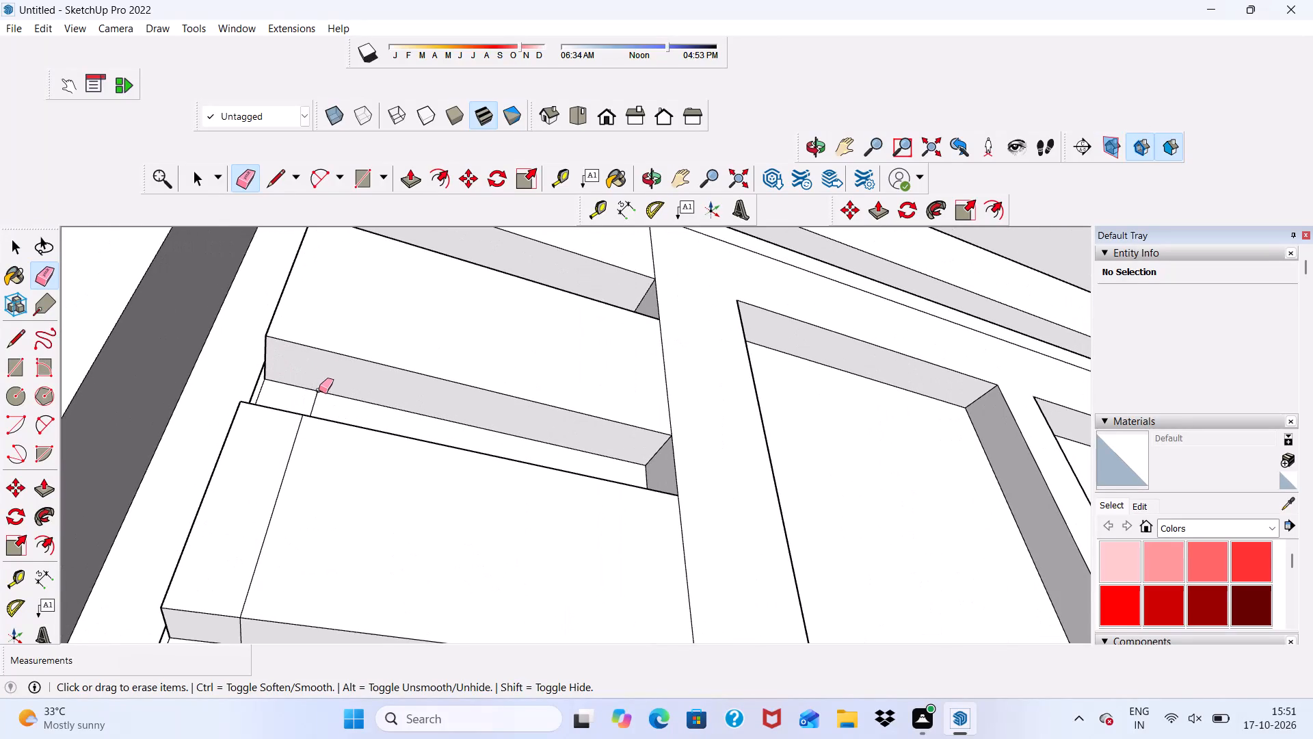
{"action": "left_click", "coordinate": [316, 397]}
{"action": "left_click", "coordinate": [289, 435]}
{"action": "left_click_drag", "start_coordinate": [292, 439], "coordinate": [299, 452]}
{"action": "scroll", "coordinate": [264, 541], "scroll_direction": "down", "scroll_amount": 1}
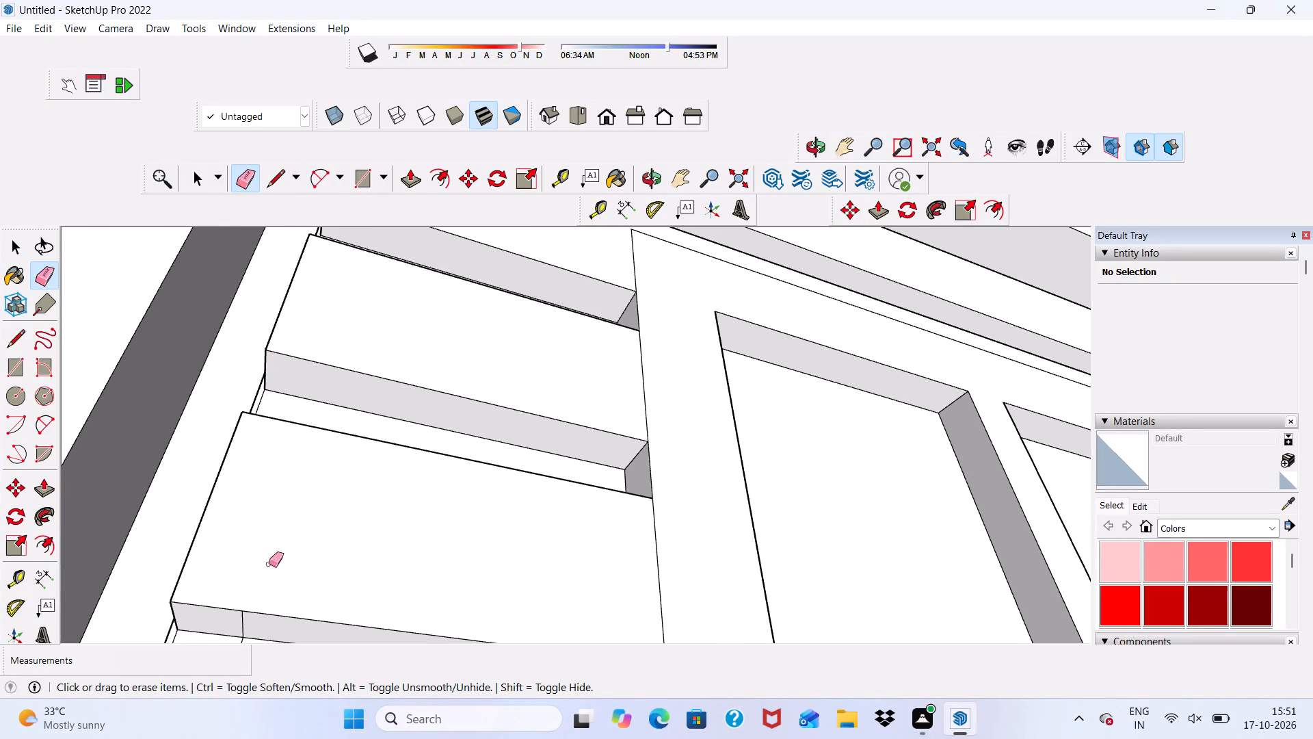
{"action": "scroll", "coordinate": [262, 599], "scroll_direction": "down", "scroll_amount": 7}
{"action": "middle_click_drag", "start_coordinate": [362, 490], "coordinate": [309, 700]}
{"action": "scroll", "coordinate": [361, 598], "scroll_direction": "up", "scroll_amount": 5}
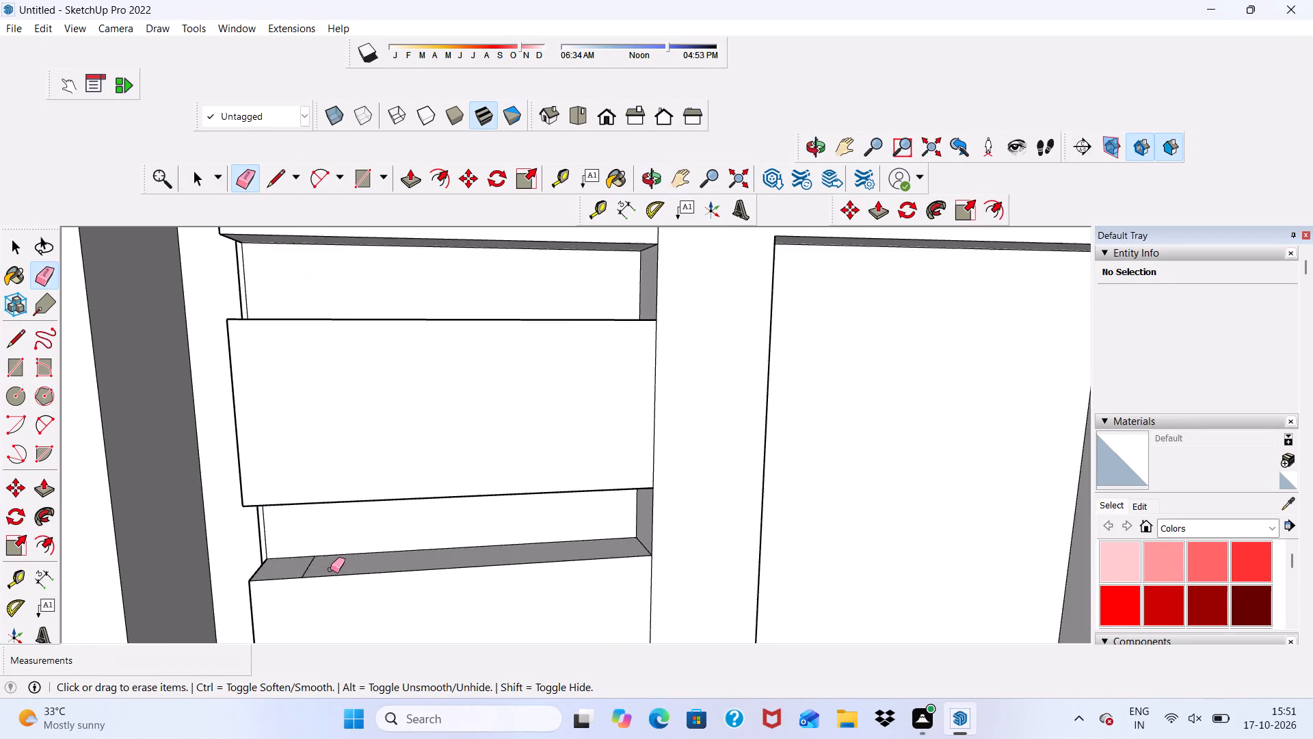
{"action": "scroll", "coordinate": [330, 569], "scroll_direction": "up", "scroll_amount": 4}
{"action": "left_click_drag", "start_coordinate": [301, 561], "coordinate": [315, 565]}
Erase the seam lines on the recessed strip below the fourth siding band and on the fifth band's upper ledge and front.
{"action": "scroll", "coordinate": [293, 497], "scroll_direction": "down", "scroll_amount": 7}
{"action": "scroll", "coordinate": [418, 474], "scroll_direction": "down", "scroll_amount": 7}
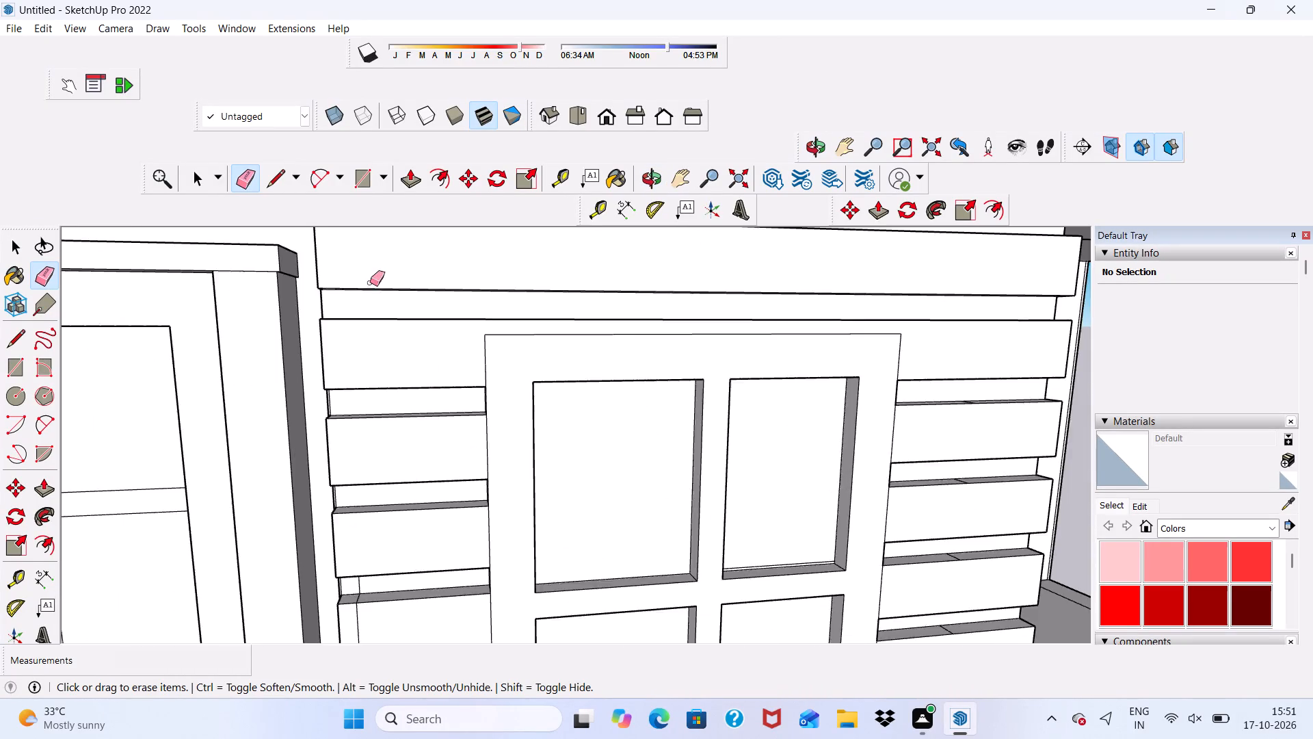
{"action": "scroll", "coordinate": [370, 283], "scroll_direction": "down", "scroll_amount": 10}
{"action": "scroll", "coordinate": [417, 482], "scroll_direction": "up", "scroll_amount": 20}
{"action": "scroll", "coordinate": [417, 482], "scroll_direction": "up", "scroll_amount": 1}
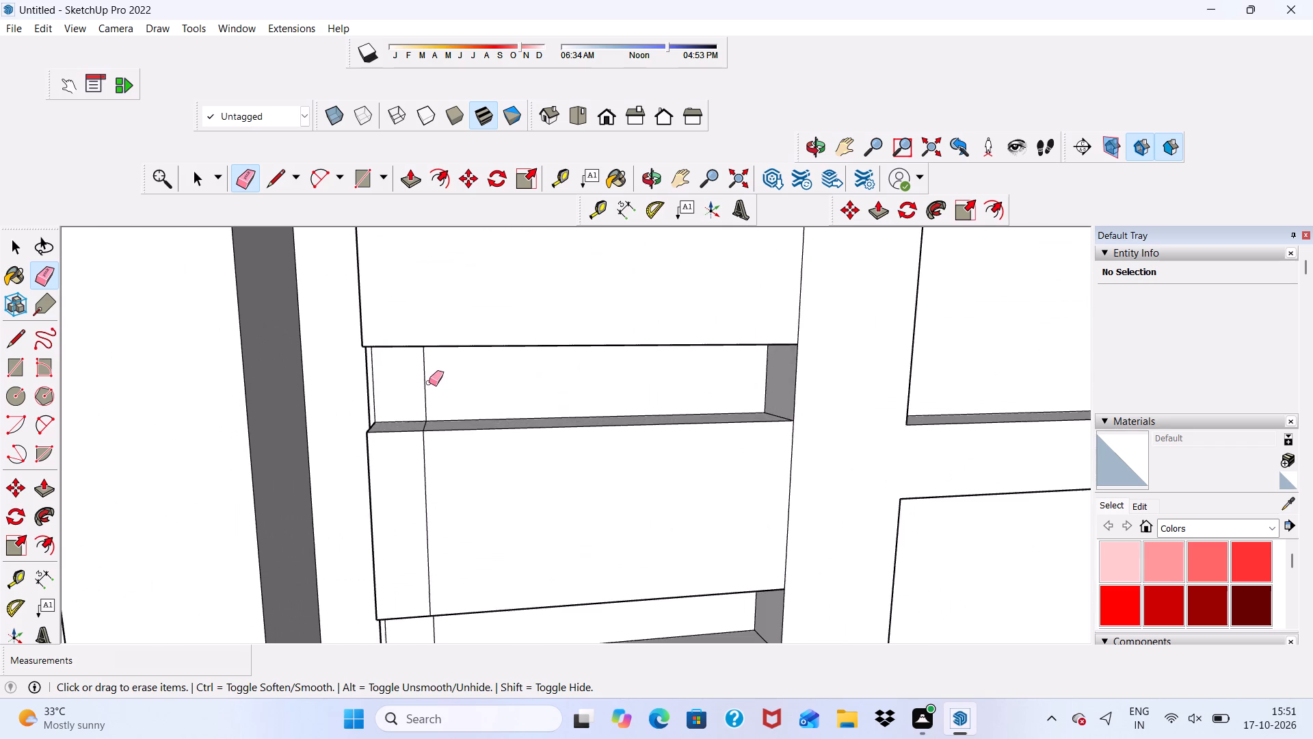
{"action": "left_click_drag", "start_coordinate": [429, 383], "coordinate": [422, 383]}
{"action": "scroll", "coordinate": [398, 405], "scroll_direction": "down", "scroll_amount": 1}
{"action": "left_click", "coordinate": [423, 422]}
{"action": "left_click_drag", "start_coordinate": [423, 447], "coordinate": [417, 452]}
Erase the tower-end seam lines on the fifth siding band's underside, the recessed strip below it, and the sixth band's front and upper ledge.
{"action": "scroll", "coordinate": [380, 371], "scroll_direction": "down", "scroll_amount": 13}
{"action": "scroll", "coordinate": [412, 491], "scroll_direction": "up", "scroll_amount": 12}
{"action": "left_click_drag", "start_coordinate": [434, 359], "coordinate": [432, 359]}
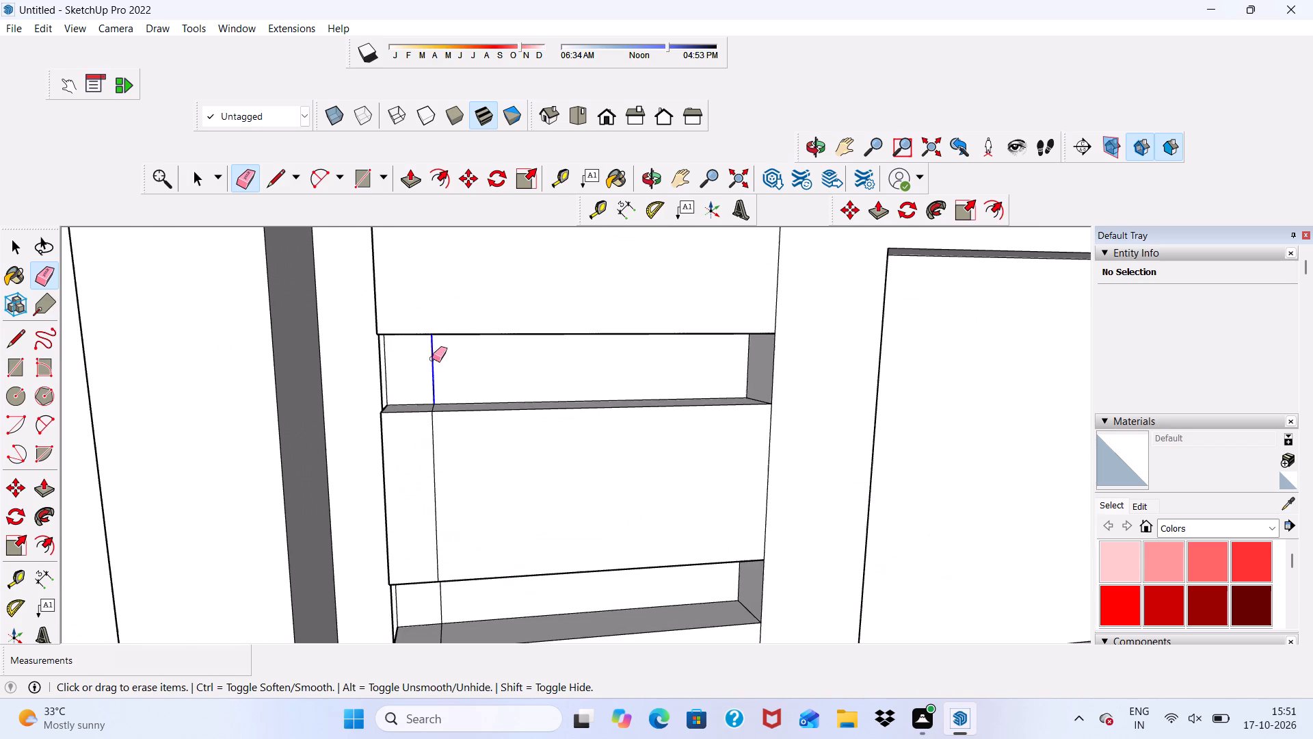
{"action": "left_click_drag", "start_coordinate": [432, 359], "coordinate": [414, 366]}
{"action": "left_click_drag", "start_coordinate": [427, 445], "coordinate": [441, 455]}
{"action": "scroll", "coordinate": [416, 411], "scroll_direction": "up", "scroll_amount": 7}
{"action": "left_click_drag", "start_coordinate": [444, 404], "coordinate": [453, 406]}
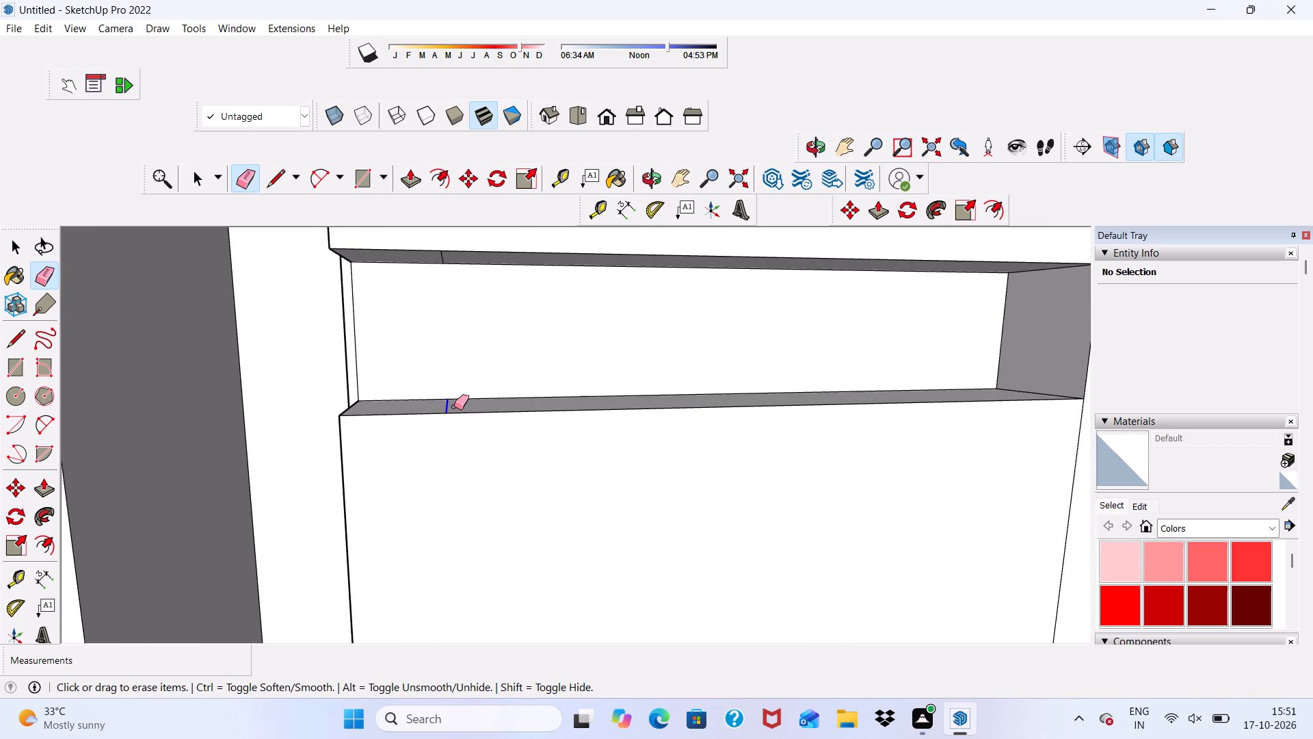
{"action": "scroll", "coordinate": [454, 406], "scroll_direction": "down", "scroll_amount": 5}
{"action": "middle_click_drag", "start_coordinate": [455, 406], "coordinate": [429, 289]}
{"action": "scroll", "coordinate": [455, 406], "scroll_direction": "up", "scroll_amount": 1}
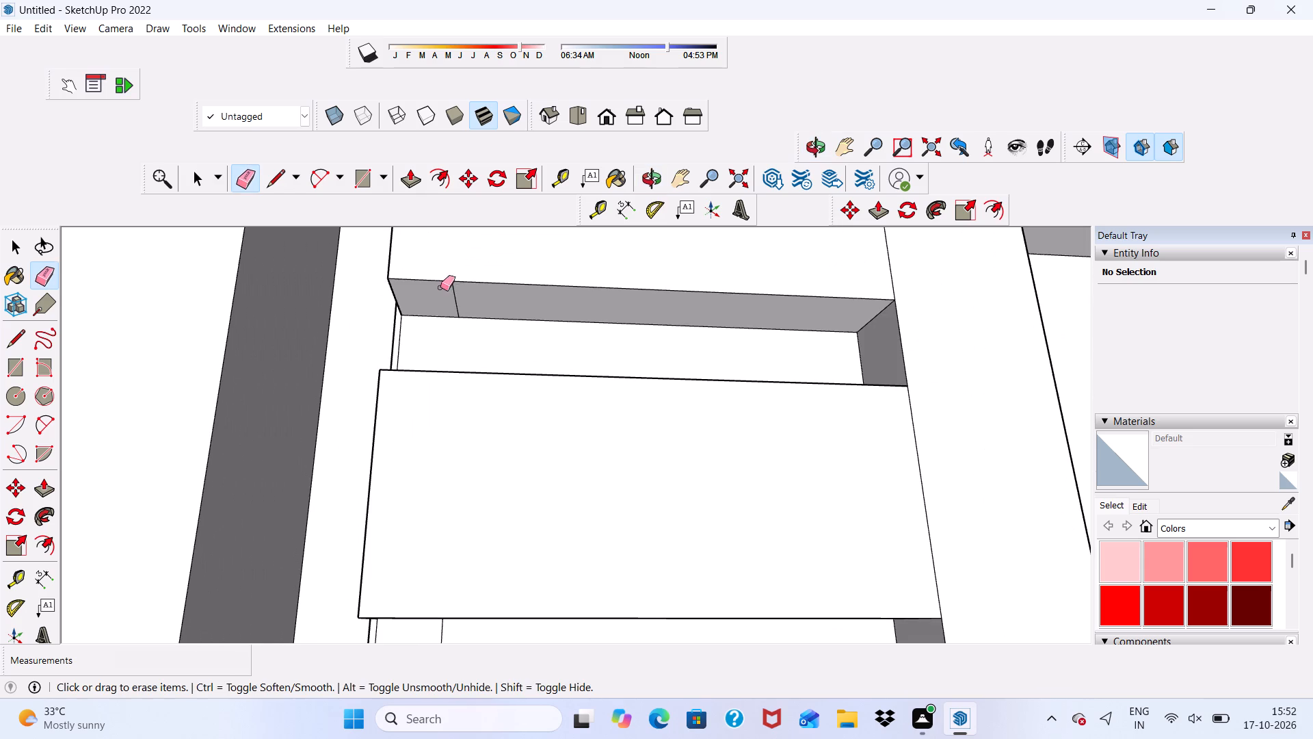
{"action": "left_click", "coordinate": [455, 303]}
Erase the seam lines on the sixth siding band's underside, the recessed strip below it, and the next band's front and upper ledge.
{"action": "scroll", "coordinate": [444, 312], "scroll_direction": "down", "scroll_amount": 11}
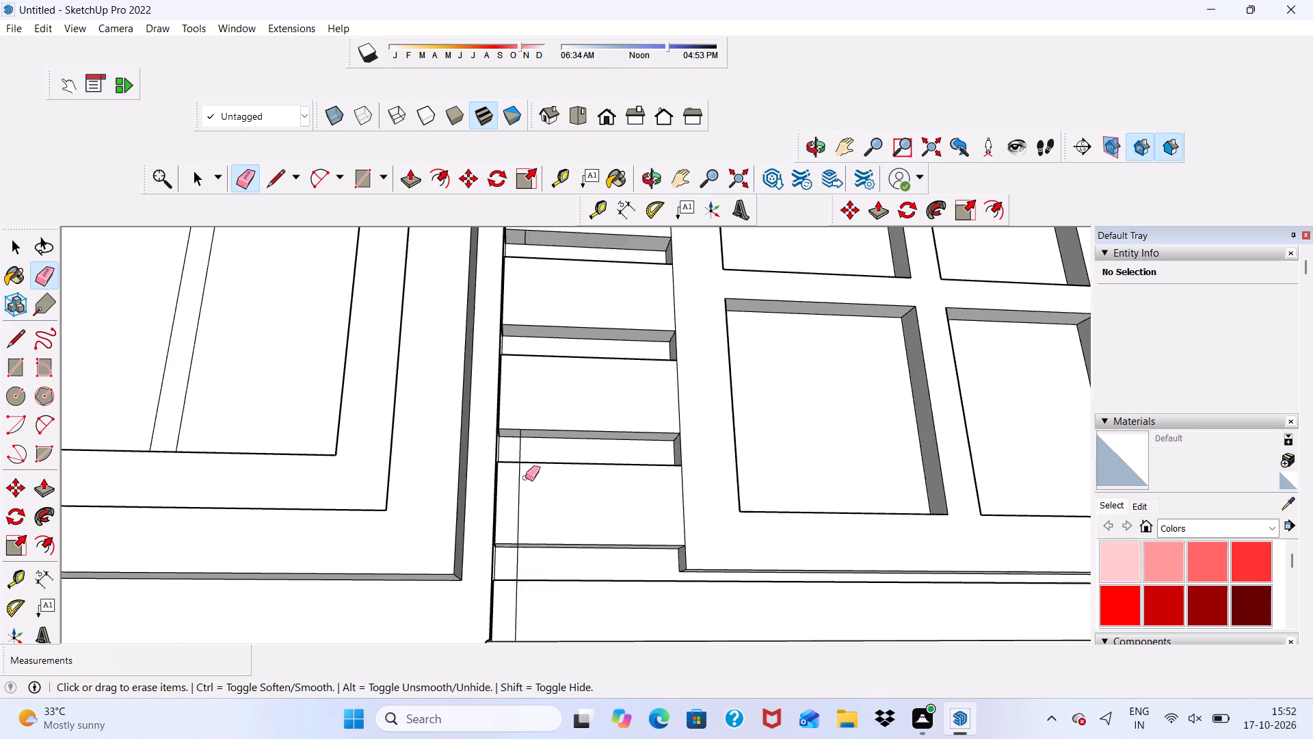
{"action": "scroll", "coordinate": [522, 480], "scroll_direction": "up", "scroll_amount": 13}
{"action": "left_click_drag", "start_coordinate": [548, 374], "coordinate": [533, 374]}
{"action": "left_click", "coordinate": [550, 411]}
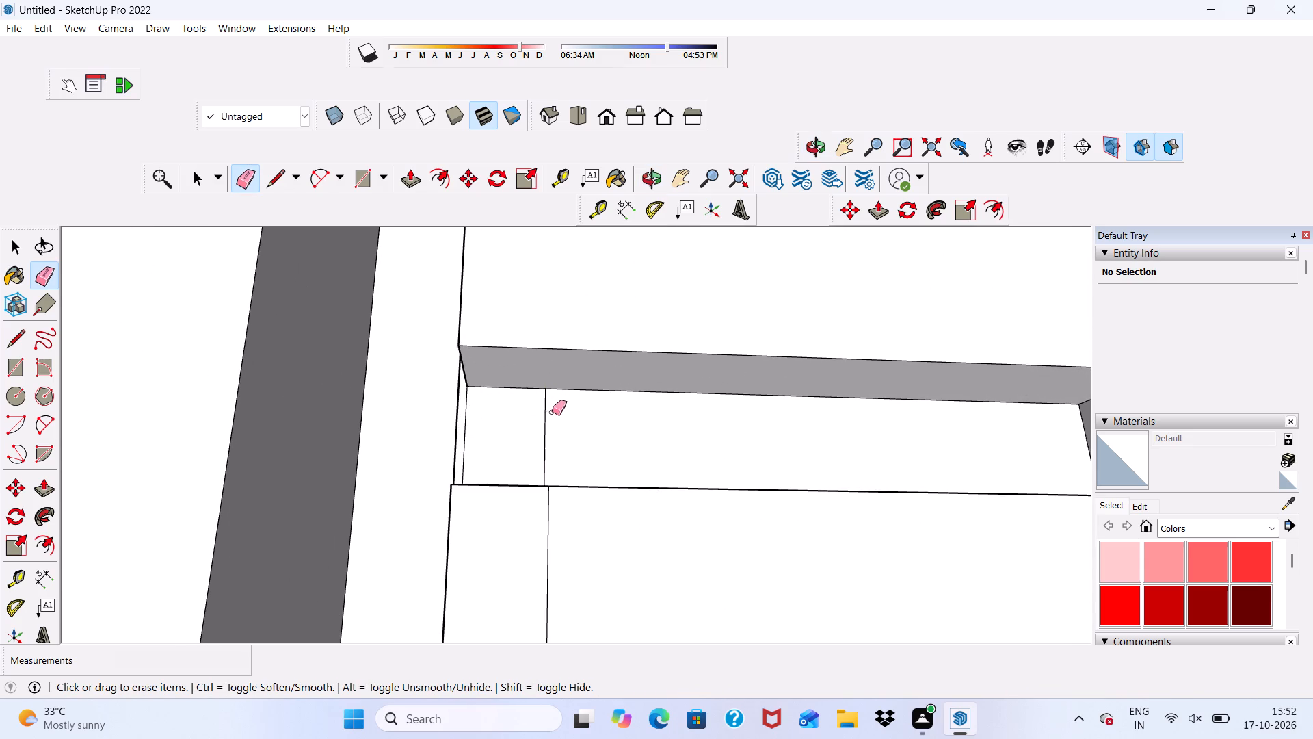
{"action": "left_click_drag", "start_coordinate": [552, 413], "coordinate": [542, 428]}
{"action": "scroll", "coordinate": [534, 432], "scroll_direction": "down", "scroll_amount": 5}
{"action": "scroll", "coordinate": [556, 530], "scroll_direction": "up", "scroll_amount": 2}
{"action": "left_click_drag", "start_coordinate": [554, 530], "coordinate": [513, 552]}
{"action": "scroll", "coordinate": [583, 439], "scroll_direction": "down", "scroll_amount": 1}
{"action": "middle_click_drag", "start_coordinate": [594, 441], "coordinate": [612, 495]}
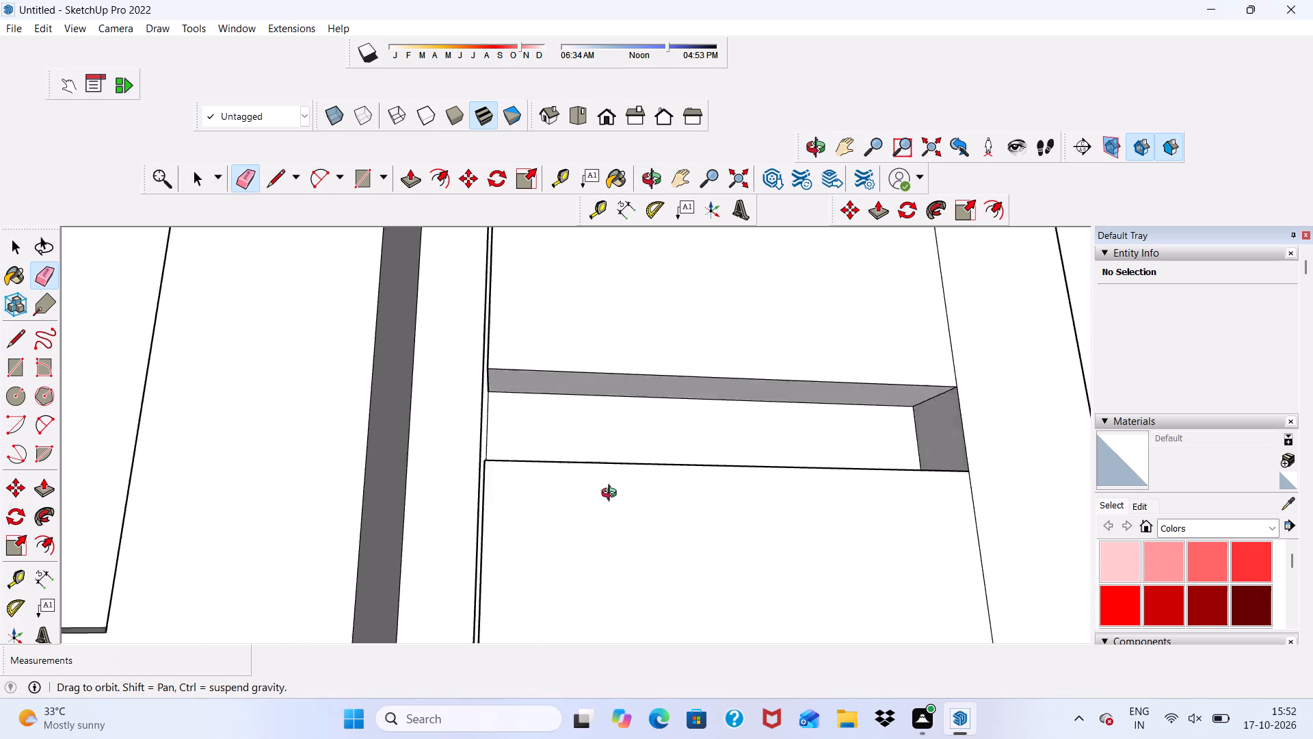
{"action": "middle_click_drag", "start_coordinate": [612, 495], "coordinate": [568, 609]}
{"action": "scroll", "coordinate": [510, 533], "scroll_direction": "up", "scroll_amount": 4}
{"action": "left_click_drag", "start_coordinate": [529, 480], "coordinate": [579, 478]}
Erase the tower-end seam lines on the second-lowest siding band's underside, the recess below it, and the bottom band's upper ledge and front.
{"action": "scroll", "coordinate": [545, 443], "scroll_direction": "down", "scroll_amount": 6}
{"action": "scroll", "coordinate": [695, 359], "scroll_direction": "down", "scroll_amount": 3}
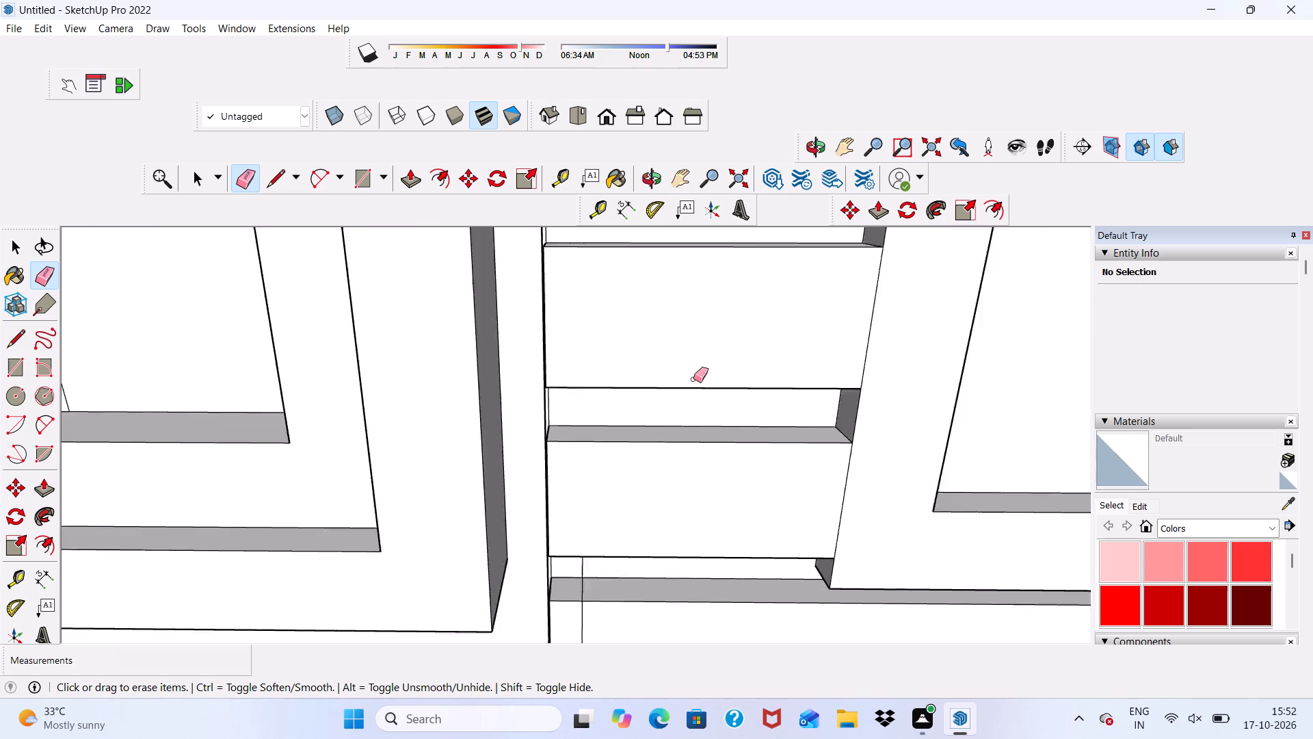
{"action": "scroll", "coordinate": [693, 379], "scroll_direction": "down", "scroll_amount": 3}
{"action": "middle_click_drag", "start_coordinate": [674, 474], "coordinate": [681, 272]}
{"action": "scroll", "coordinate": [659, 428], "scroll_direction": "up", "scroll_amount": 11}
{"action": "left_click_drag", "start_coordinate": [581, 470], "coordinate": [583, 469]}
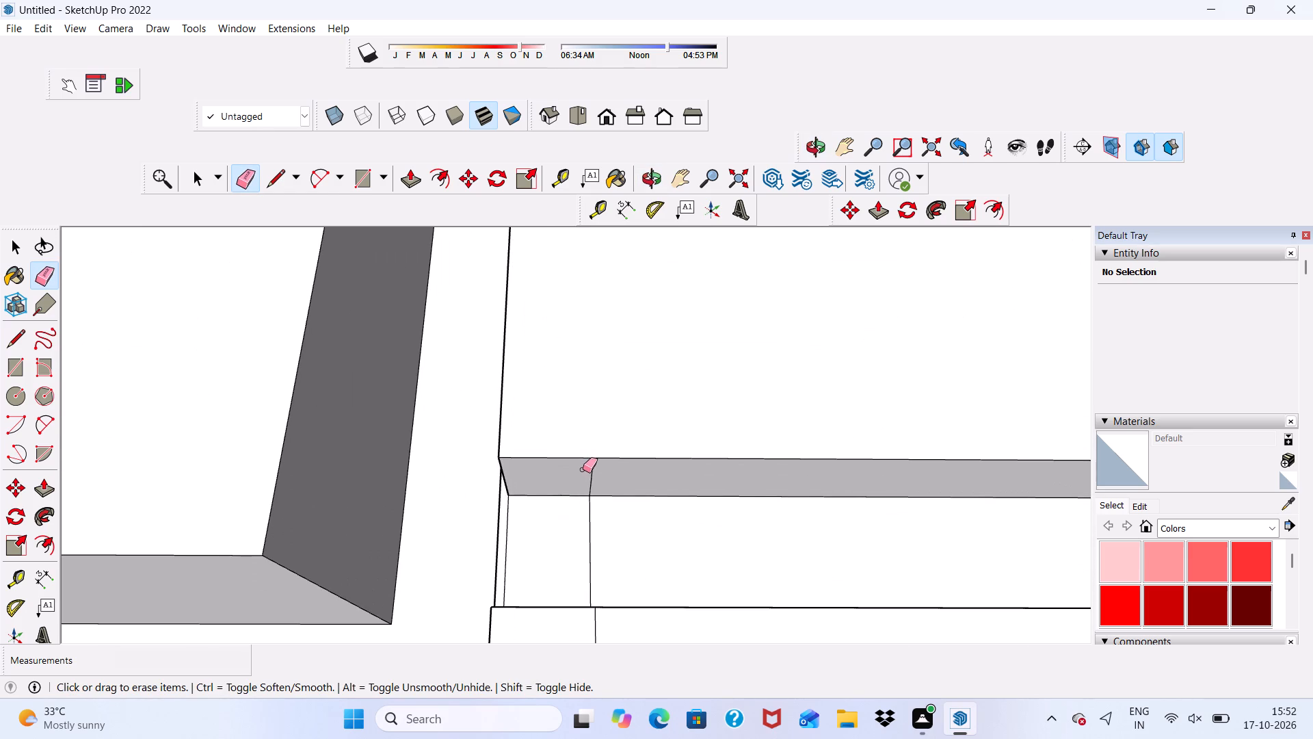
{"action": "left_click_drag", "start_coordinate": [583, 469], "coordinate": [589, 475]}
{"action": "left_click_drag", "start_coordinate": [594, 524], "coordinate": [577, 558]}
{"action": "left_click_drag", "start_coordinate": [594, 465], "coordinate": [587, 471]}
{"action": "scroll", "coordinate": [587, 477], "scroll_direction": "down", "scroll_amount": 3}
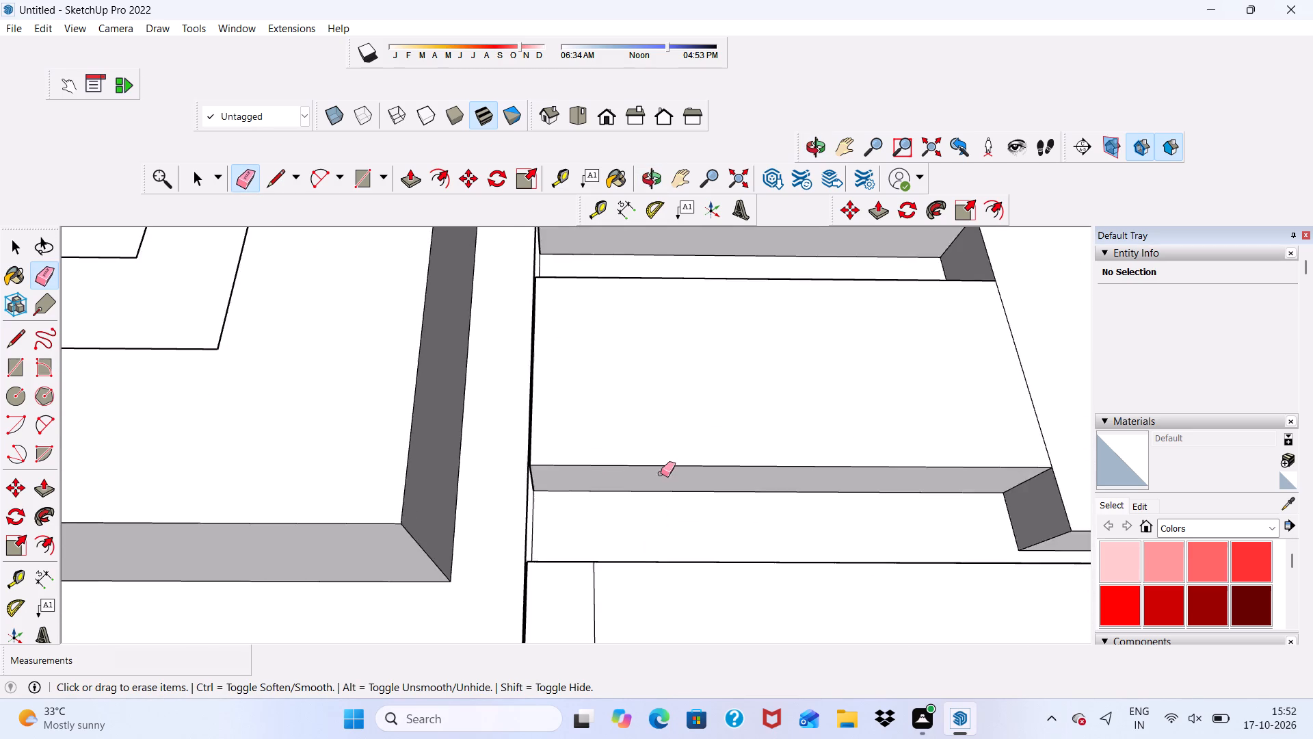
{"action": "scroll", "coordinate": [661, 474], "scroll_direction": "down", "scroll_amount": 5}
{"action": "middle_click_drag", "start_coordinate": [719, 455], "coordinate": [573, 632]}
{"action": "scroll", "coordinate": [622, 527], "scroll_direction": "up", "scroll_amount": 7}
{"action": "left_click_drag", "start_coordinate": [570, 548], "coordinate": [581, 562]}
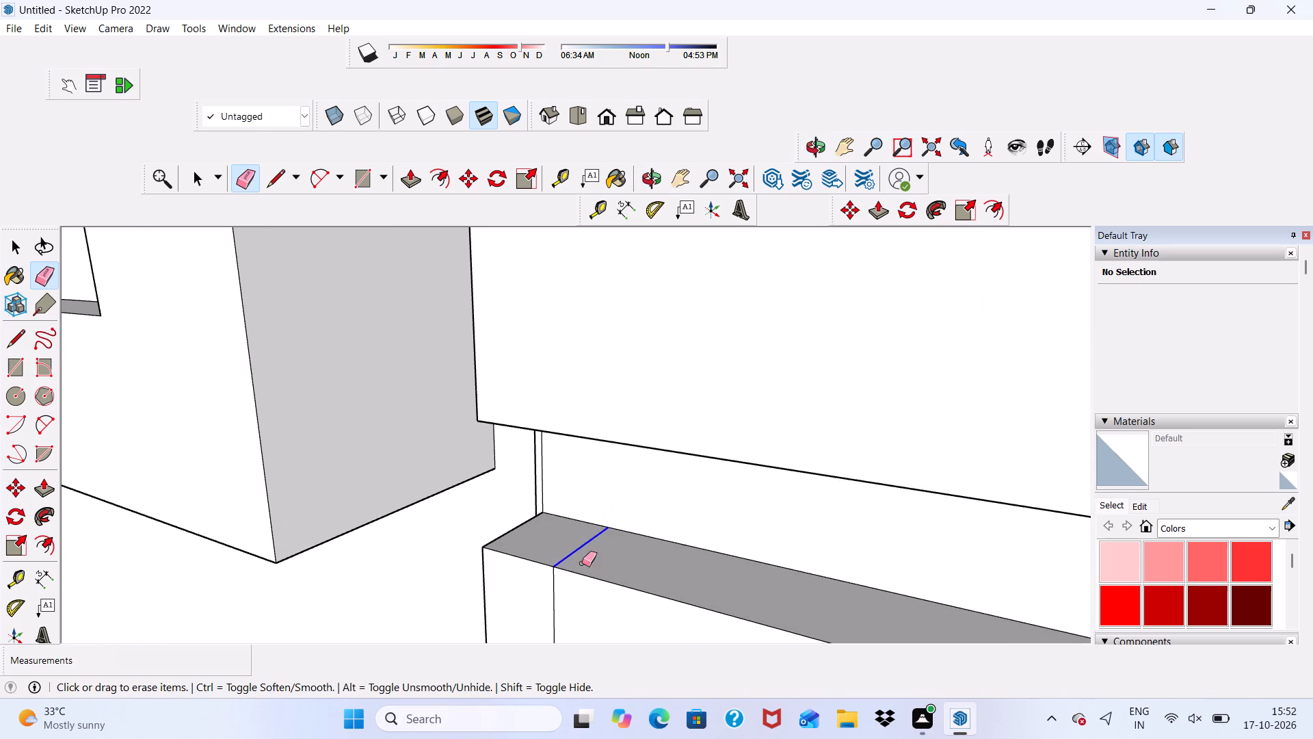
{"action": "left_click_drag", "start_coordinate": [555, 582], "coordinate": [548, 582]}
Erase the leftover seam line on the underside of a middle siding band at the tower end.
{"action": "scroll", "coordinate": [523, 405], "scroll_direction": "down", "scroll_amount": 13}
{"action": "middle_click_drag", "start_coordinate": [665, 451], "coordinate": [660, 382]}
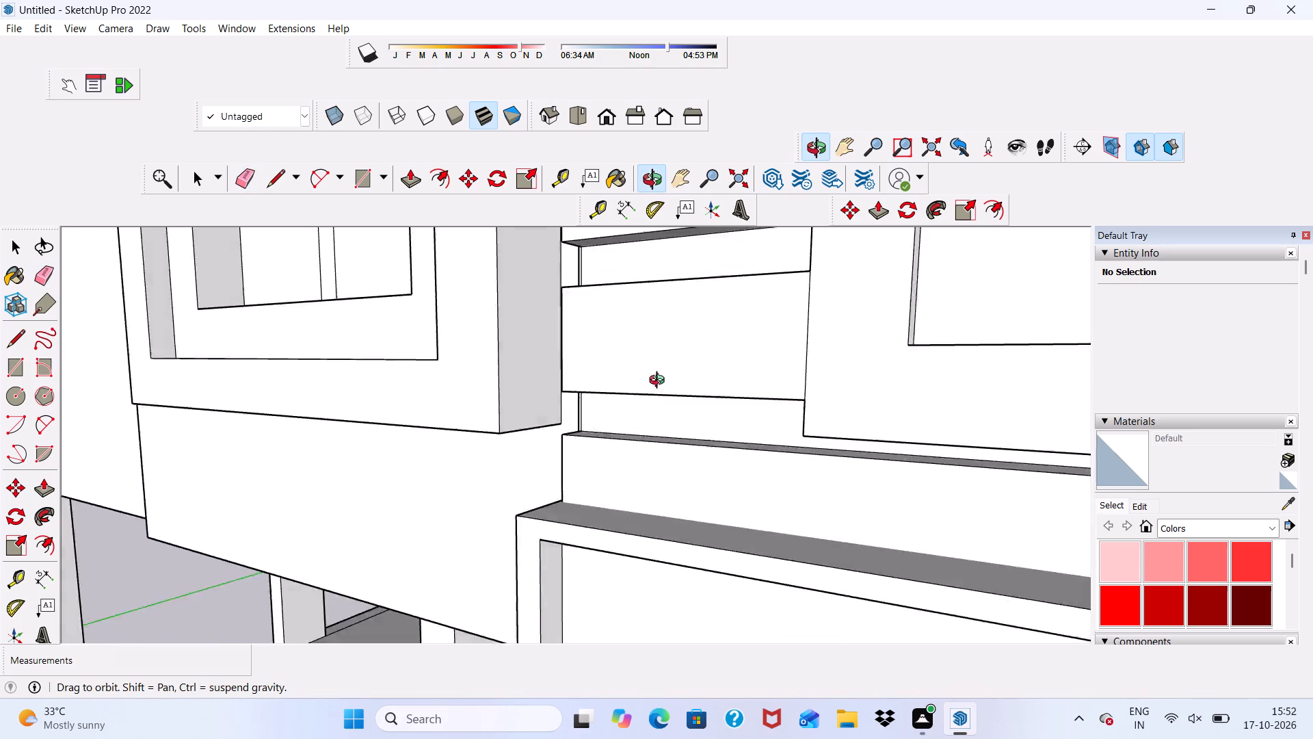
{"action": "middle_click_drag", "start_coordinate": [660, 382], "coordinate": [804, 375]}
{"action": "middle_click_drag", "start_coordinate": [778, 461], "coordinate": [761, 391]}
{"action": "scroll", "coordinate": [760, 391], "scroll_direction": "up", "scroll_amount": 1}
{"action": "scroll", "coordinate": [523, 397], "scroll_direction": "down", "scroll_amount": 20}
{"action": "scroll", "coordinate": [523, 397], "scroll_direction": "down", "scroll_amount": 1}
{"action": "scroll", "coordinate": [587, 435], "scroll_direction": "up", "scroll_amount": 14}
{"action": "scroll", "coordinate": [651, 341], "scroll_direction": "up", "scroll_amount": 2}
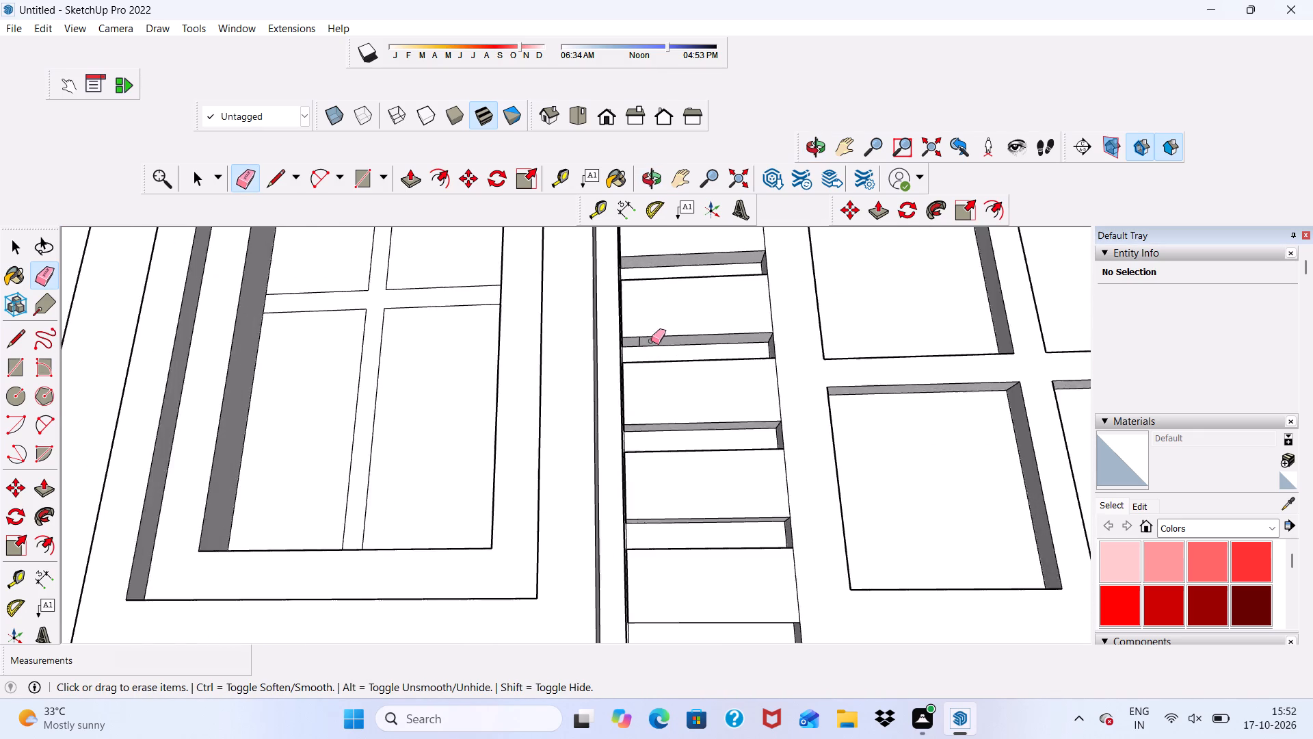
{"action": "scroll", "coordinate": [651, 341], "scroll_direction": "up", "scroll_amount": 11}
{"action": "left_click_drag", "start_coordinate": [624, 339], "coordinate": [633, 341]}
Erase the two seam lines on the upper ledge of the siding band that runs across the top of the window.
{"action": "scroll", "coordinate": [433, 414], "scroll_direction": "down", "scroll_amount": 7}
{"action": "scroll", "coordinate": [304, 476], "scroll_direction": "down", "scroll_amount": 7}
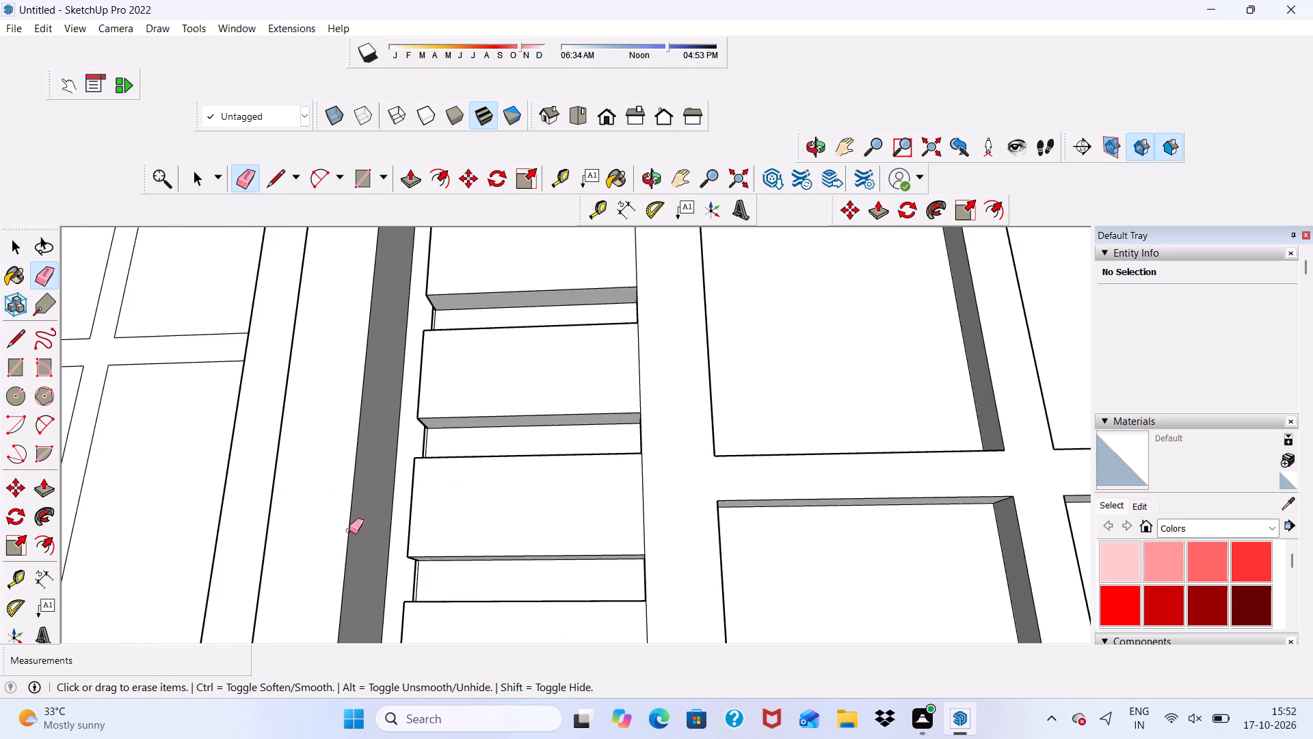
{"action": "scroll", "coordinate": [276, 508], "scroll_direction": "down", "scroll_amount": 12}
{"action": "scroll", "coordinate": [581, 483], "scroll_direction": "up", "scroll_amount": 4}
{"action": "middle_click_drag", "start_coordinate": [763, 431], "coordinate": [624, 497]}
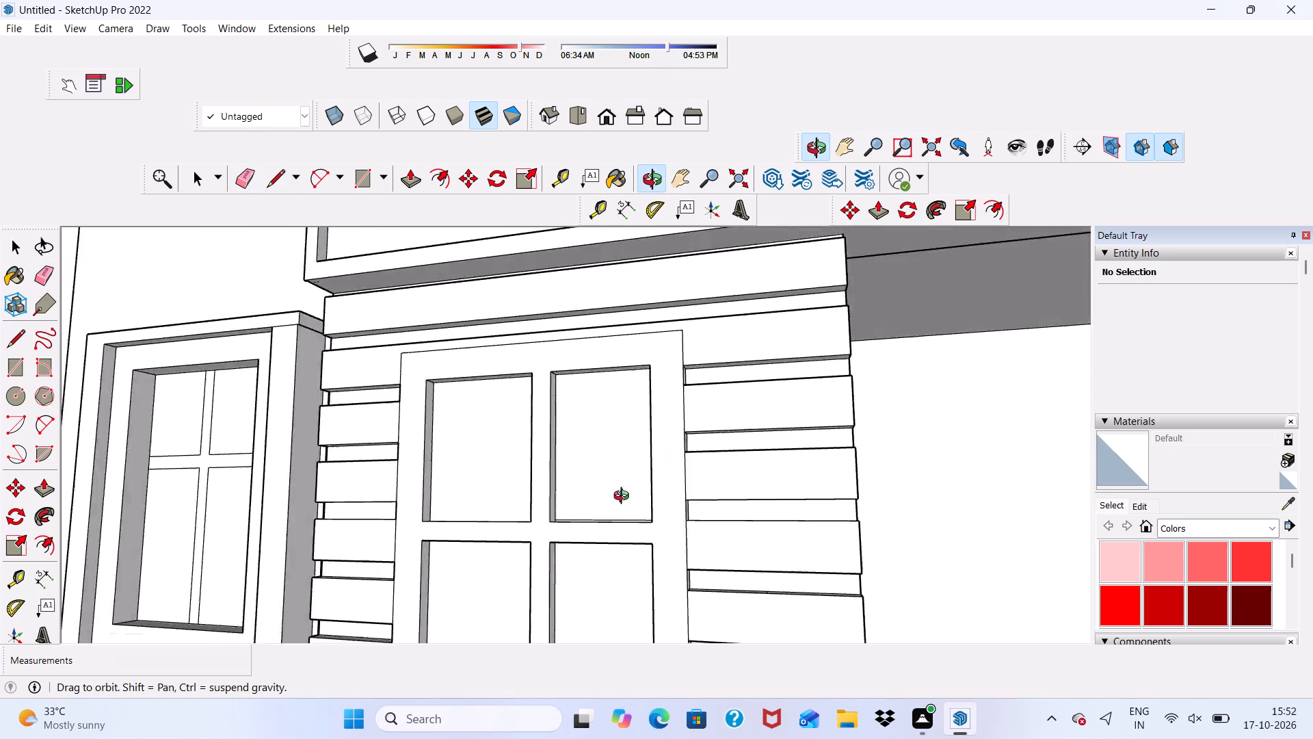
{"action": "middle_click_drag", "start_coordinate": [624, 497], "coordinate": [512, 523]}
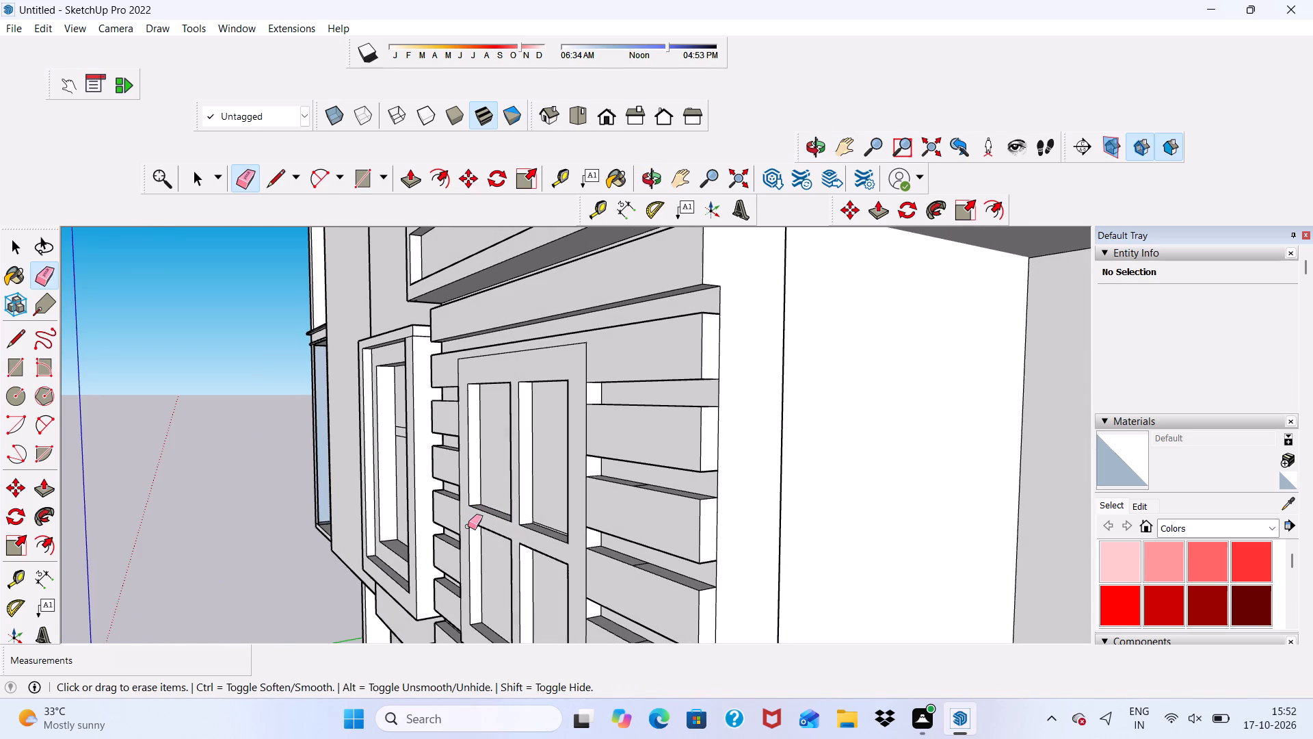
{"action": "middle_click_drag", "start_coordinate": [723, 451], "coordinate": [702, 523]}
{"action": "scroll", "coordinate": [615, 400], "scroll_direction": "up", "scroll_amount": 4}
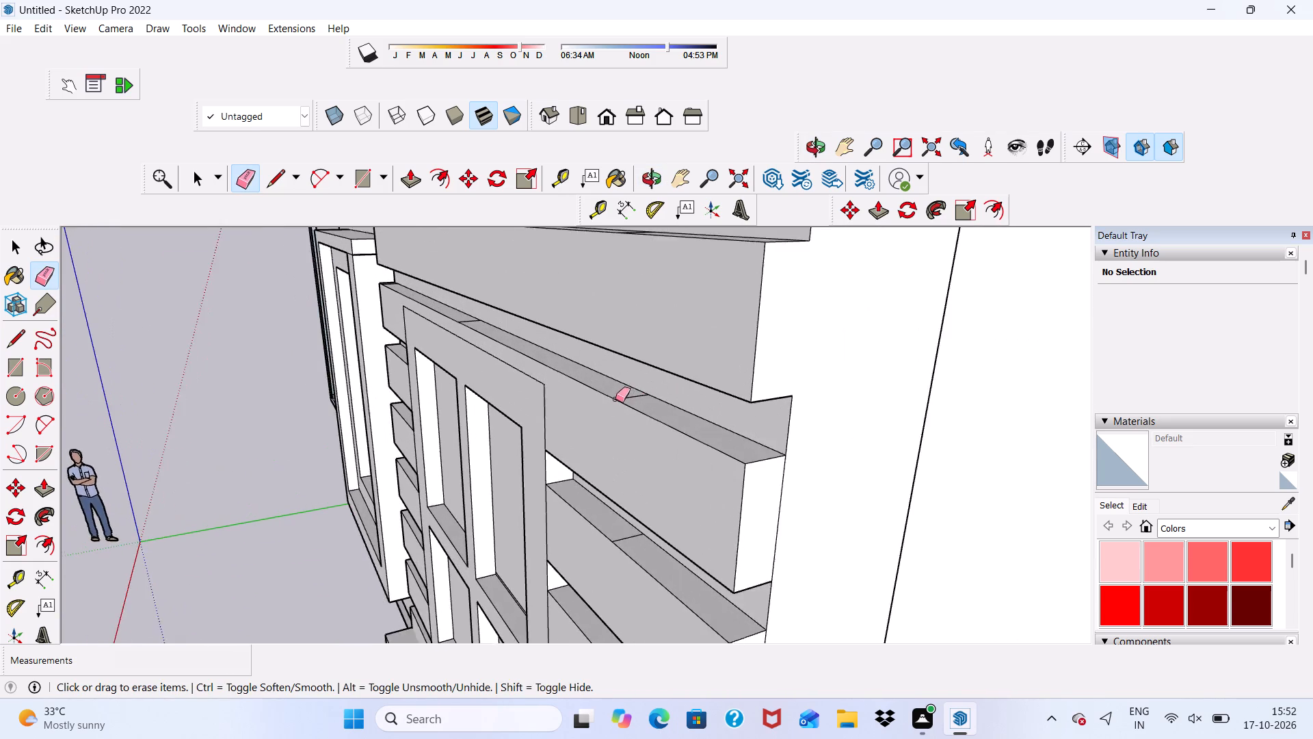
{"action": "scroll", "coordinate": [615, 399], "scroll_direction": "up", "scroll_amount": 6}
{"action": "left_click", "coordinate": [641, 395]}
{"action": "scroll", "coordinate": [456, 292], "scroll_direction": "up", "scroll_amount": 2}
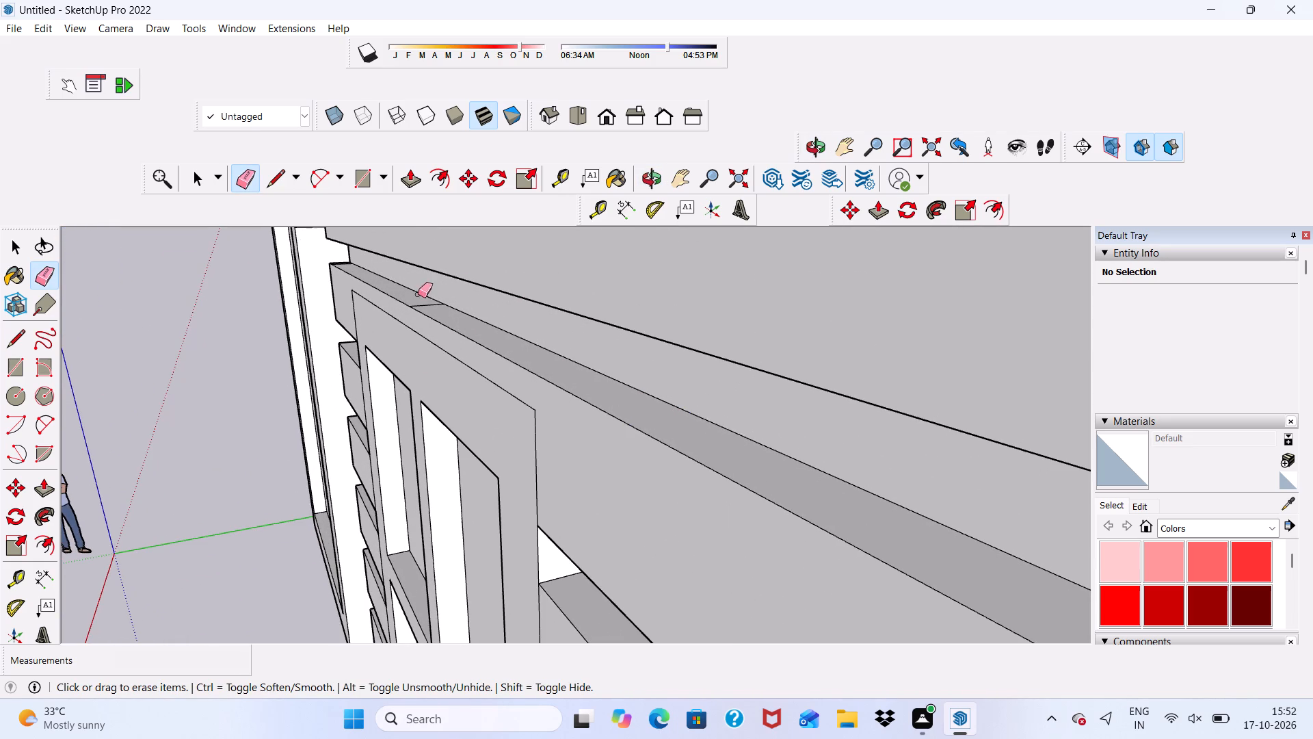
{"action": "left_click", "coordinate": [422, 301]}
{"action": "left_click", "coordinate": [427, 303]}
{"action": "scroll", "coordinate": [626, 354], "scroll_direction": "up", "scroll_amount": 3}
{"action": "left_click", "coordinate": [390, 297]}
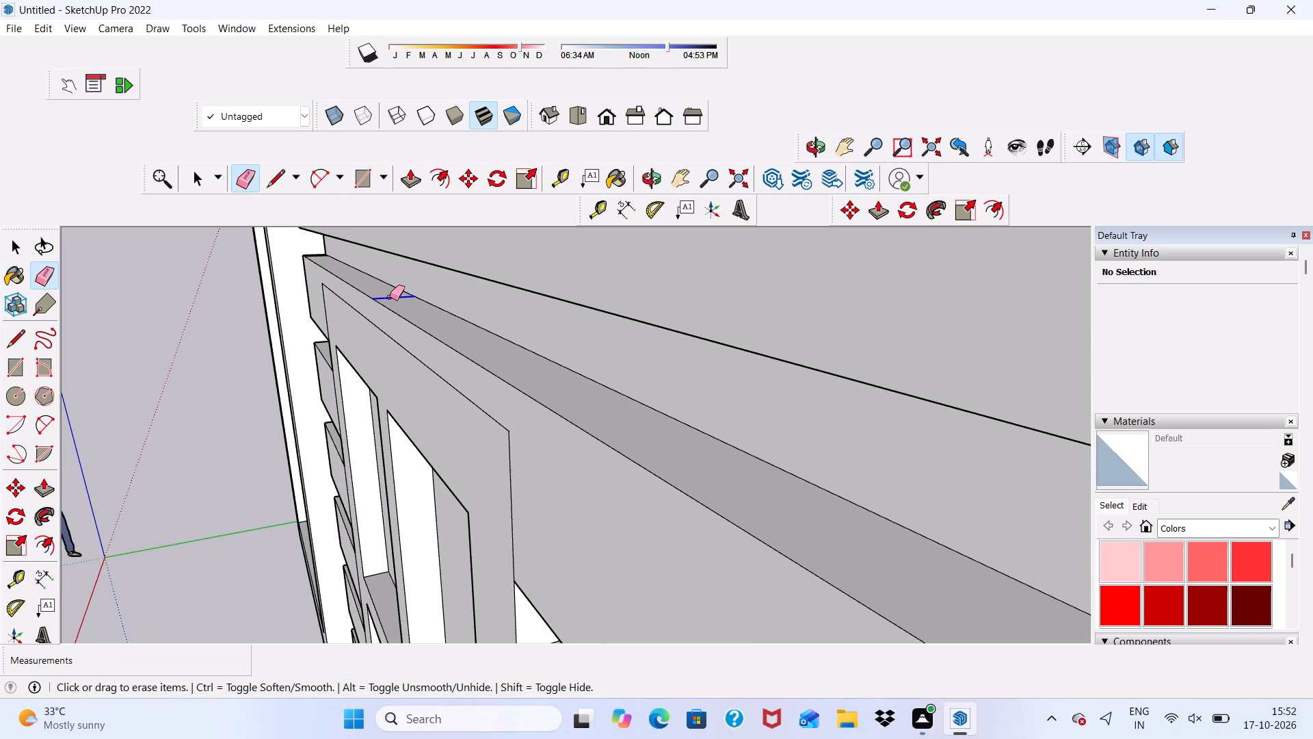
Erase the seam lines on the upper ledges of the next two siding bands down, on the window side away from the tower.
{"action": "scroll", "coordinate": [390, 297], "scroll_direction": "down", "scroll_amount": 13}
{"action": "middle_click_drag", "start_coordinate": [403, 429], "coordinate": [493, 410]}
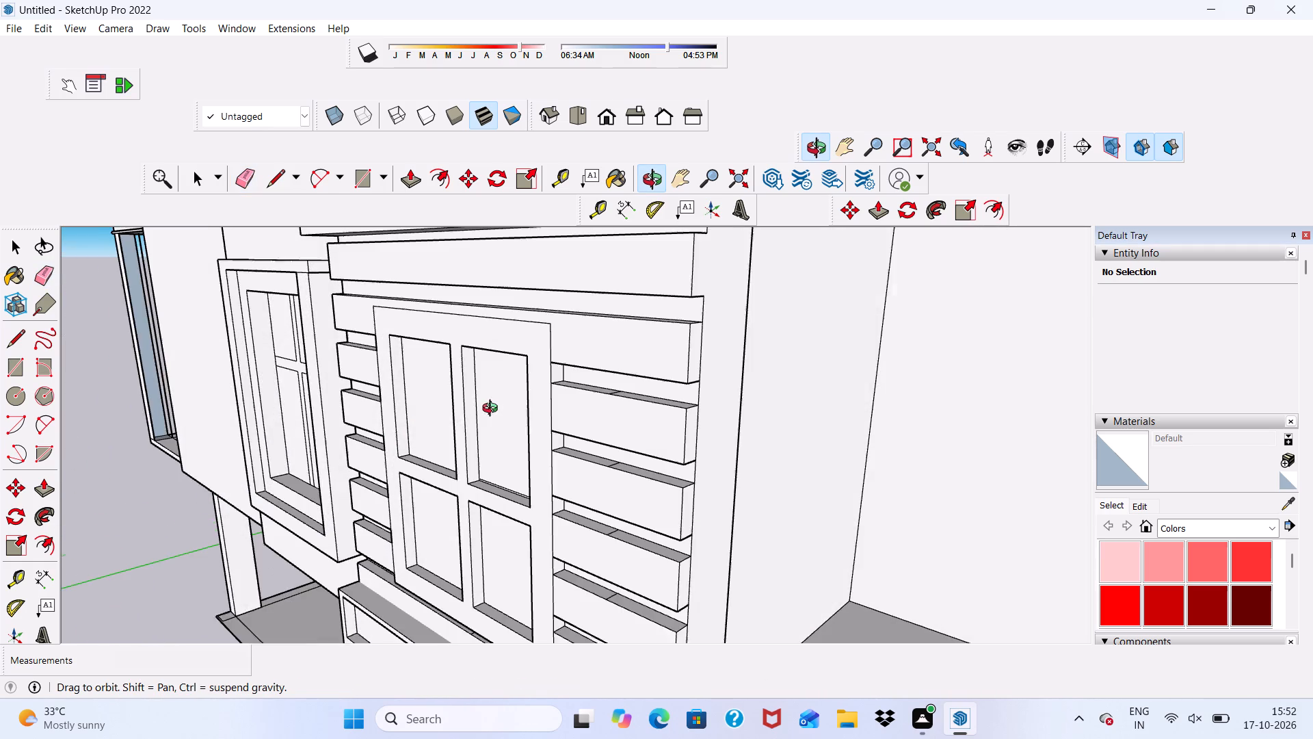
{"action": "middle_click_drag", "start_coordinate": [493, 410], "coordinate": [497, 411]}
{"action": "scroll", "coordinate": [614, 416], "scroll_direction": "up", "scroll_amount": 11}
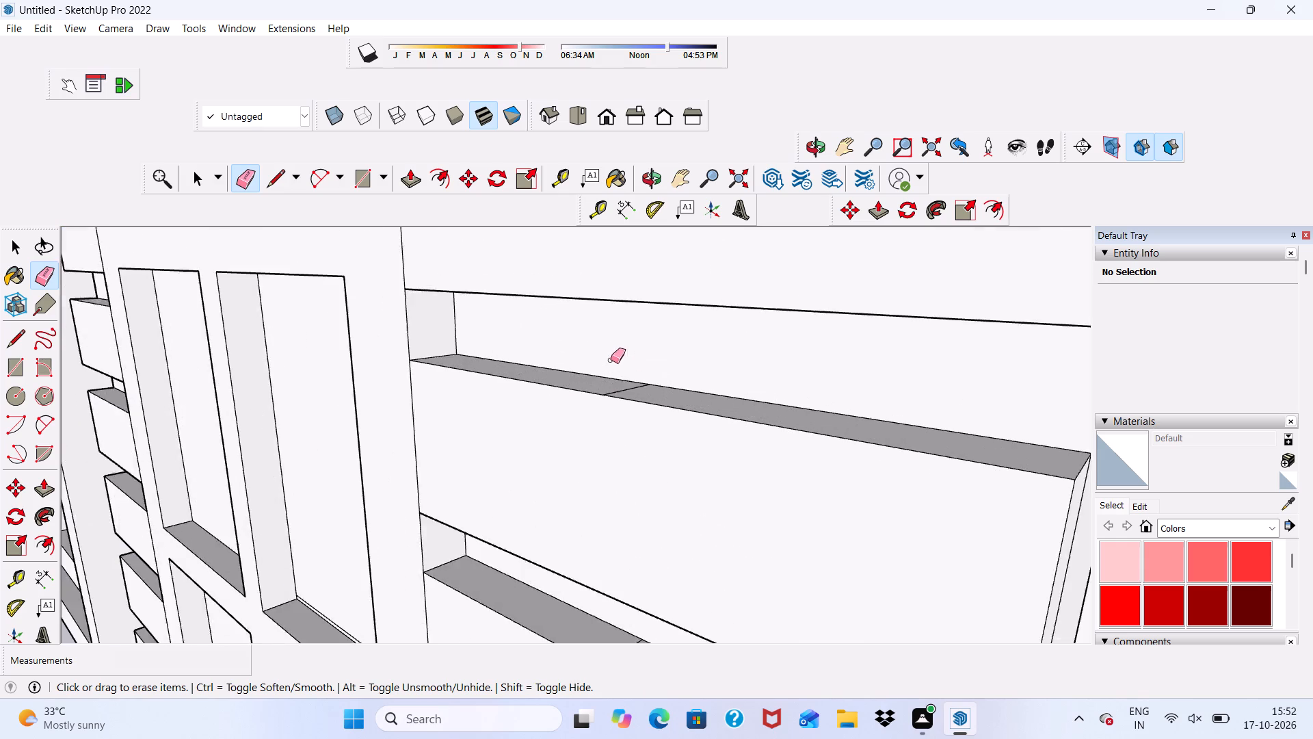
{"action": "scroll", "coordinate": [611, 360], "scroll_direction": "up", "scroll_amount": 8}
{"action": "left_click_drag", "start_coordinate": [625, 392], "coordinate": [633, 401]}
{"action": "scroll", "coordinate": [587, 324], "scroll_direction": "down", "scroll_amount": 13}
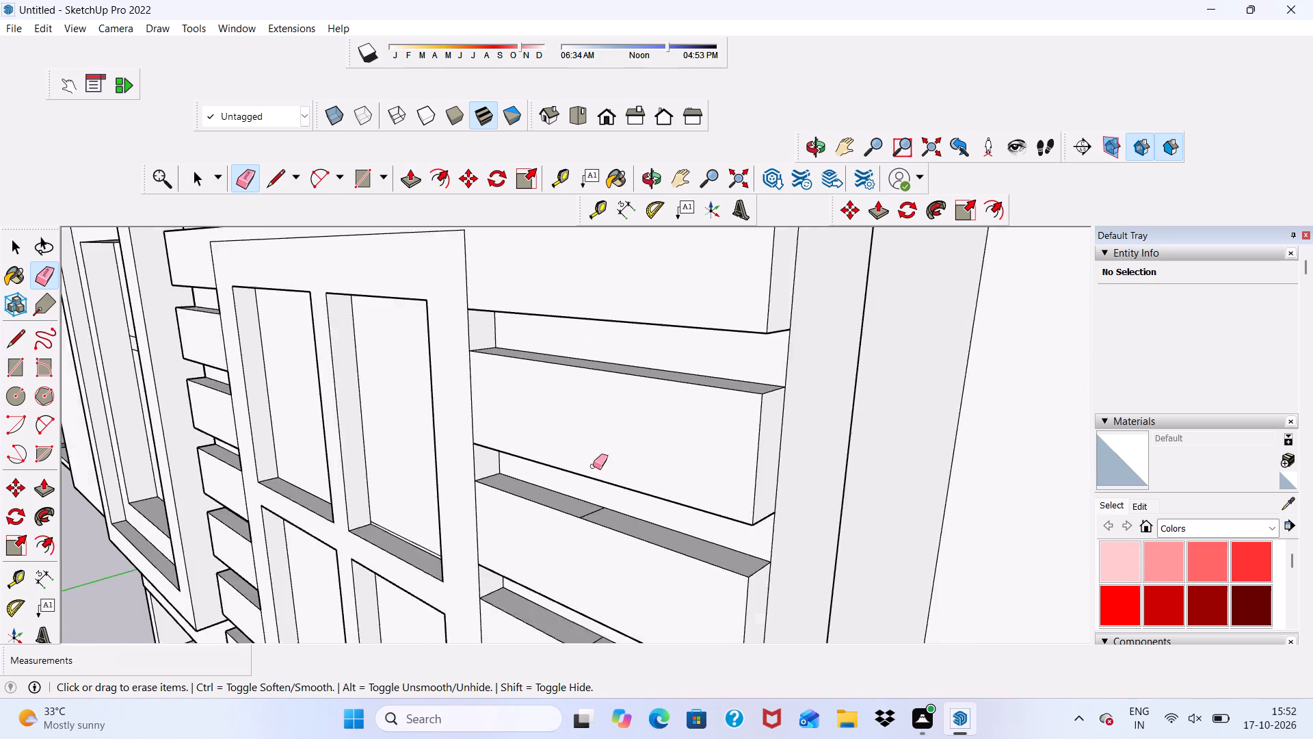
{"action": "scroll", "coordinate": [593, 466], "scroll_direction": "up", "scroll_amount": 6}
{"action": "scroll", "coordinate": [616, 545], "scroll_direction": "down", "scroll_amount": 2}
{"action": "scroll", "coordinate": [618, 560], "scroll_direction": "up", "scroll_amount": 8}
{"action": "left_click_drag", "start_coordinate": [575, 537], "coordinate": [586, 560]}
Erase the seam lines on the upper ledges of the next two siding bands down, on the window side away from the tower.
{"action": "scroll", "coordinate": [499, 444], "scroll_direction": "down", "scroll_amount": 6}
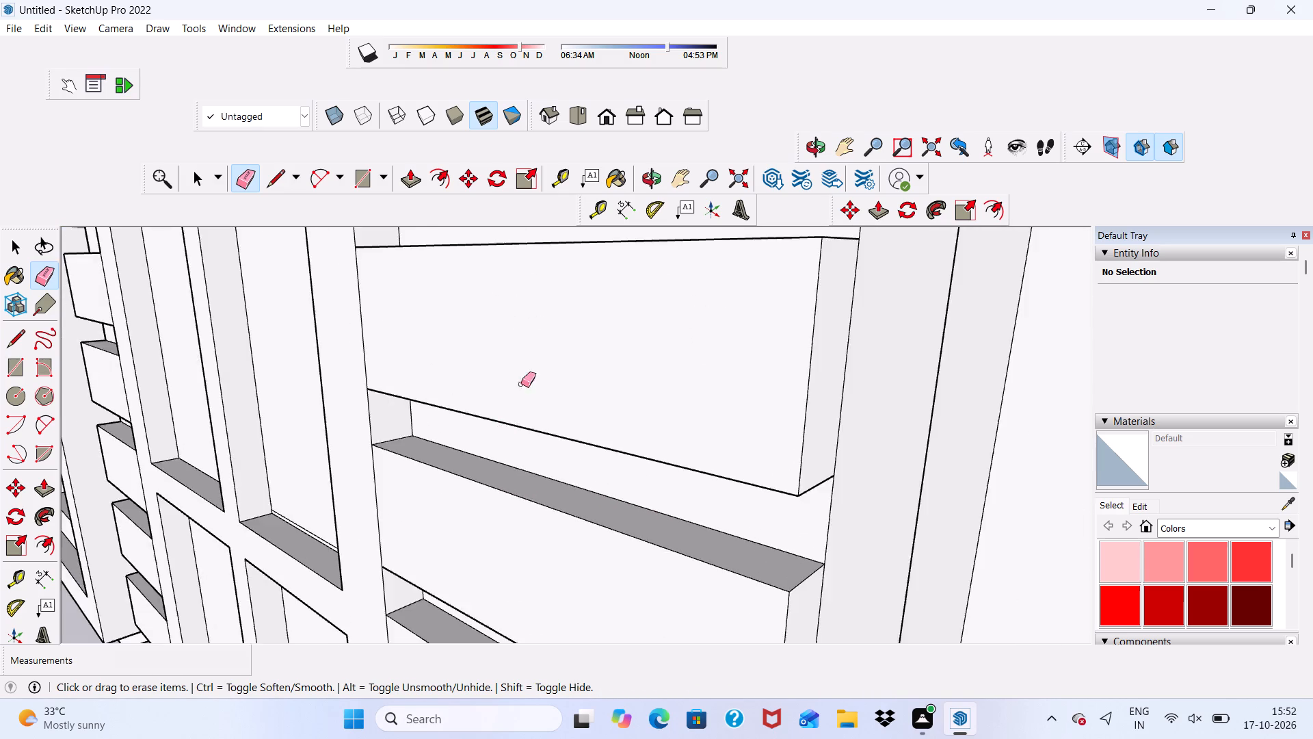
{"action": "scroll", "coordinate": [521, 384], "scroll_direction": "down", "scroll_amount": 12}
{"action": "scroll", "coordinate": [581, 564], "scroll_direction": "up", "scroll_amount": 13}
{"action": "left_click_drag", "start_coordinate": [490, 486], "coordinate": [494, 496]}
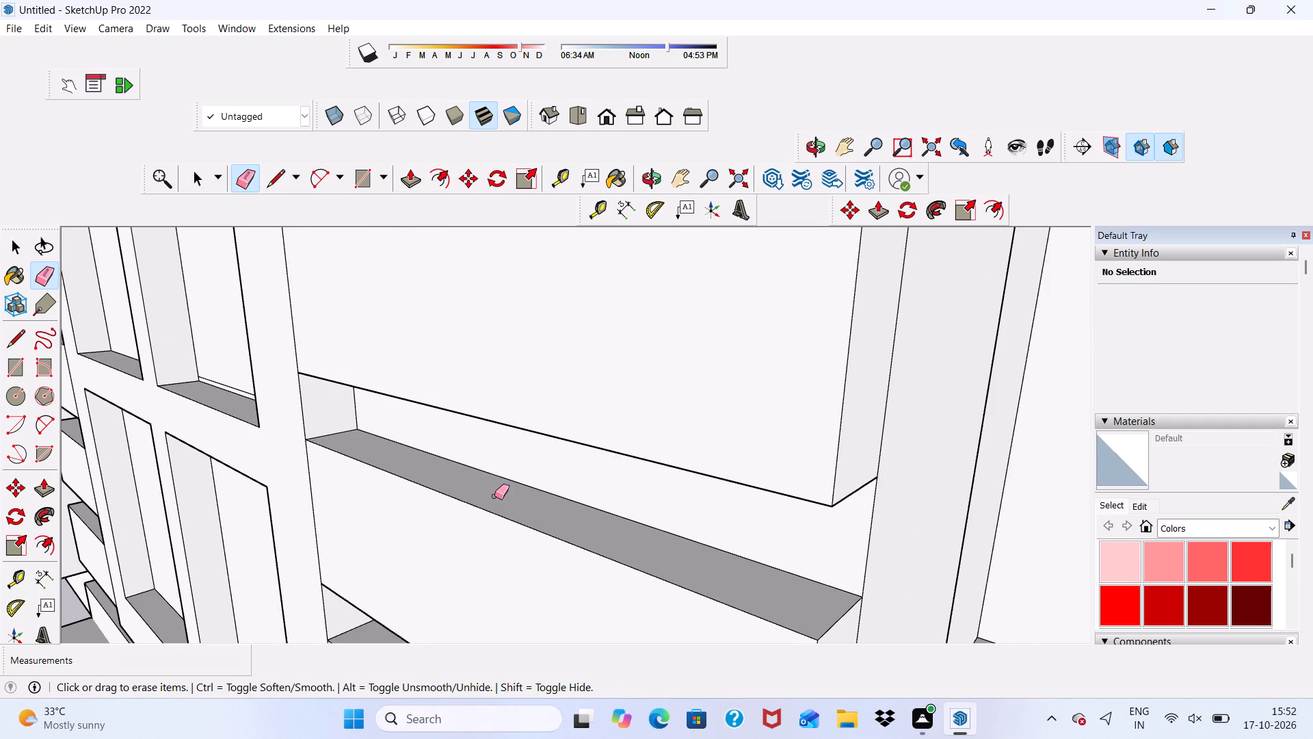
{"action": "scroll", "coordinate": [486, 453], "scroll_direction": "down", "scroll_amount": 14}
{"action": "scroll", "coordinate": [572, 545], "scroll_direction": "up", "scroll_amount": 7}
{"action": "scroll", "coordinate": [567, 406], "scroll_direction": "up", "scroll_amount": 10}
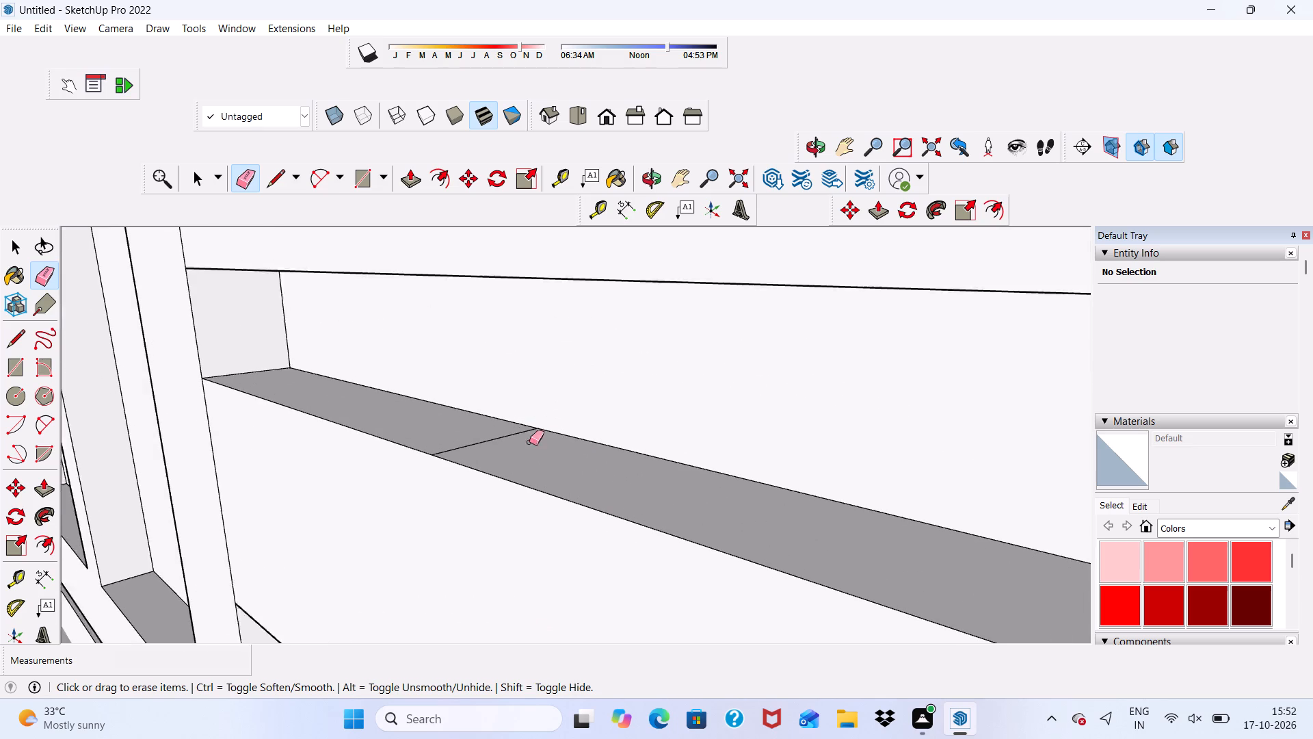
{"action": "scroll", "coordinate": [529, 442], "scroll_direction": "up", "scroll_amount": 2}
{"action": "left_click_drag", "start_coordinate": [503, 429], "coordinate": [505, 444]}
{"action": "scroll", "coordinate": [505, 444], "scroll_direction": "down", "scroll_amount": 6}
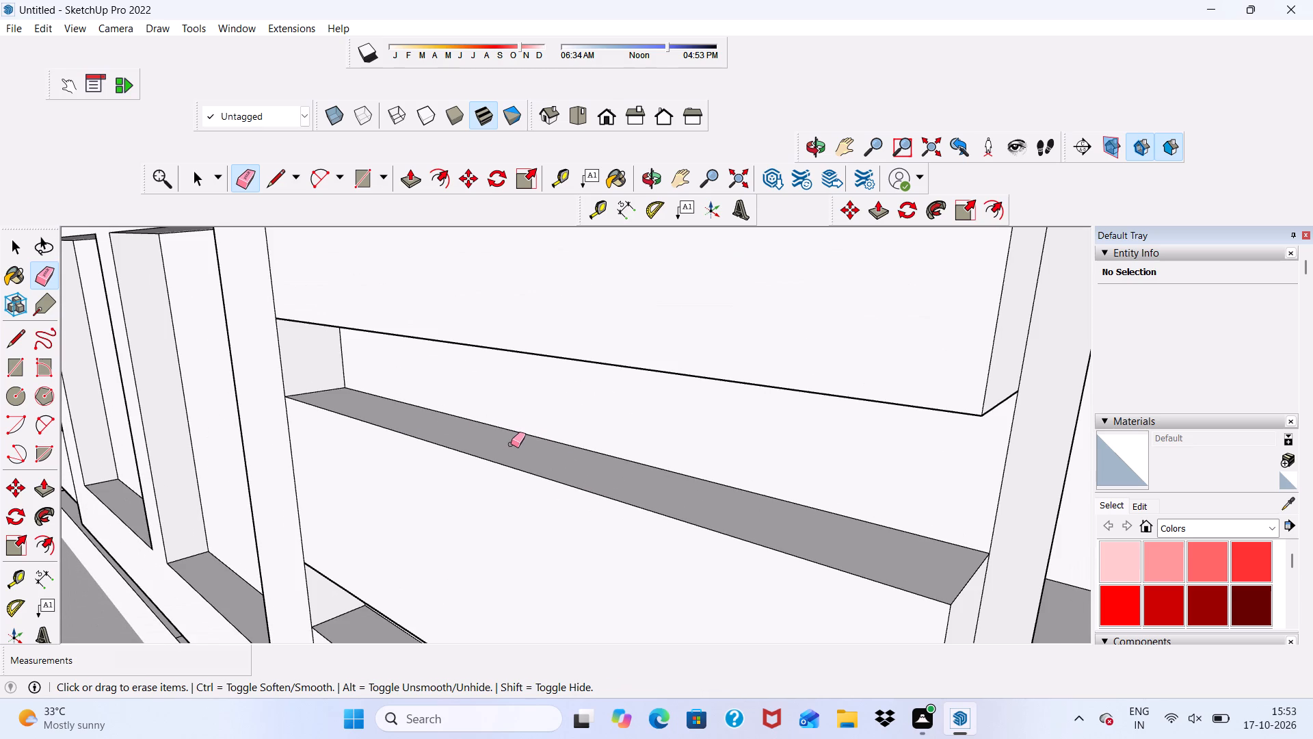
Erase the seam lines on the upper ledges of the two lowest siding bands beside the window, away from the tower.
{"action": "scroll", "coordinate": [514, 454], "scroll_direction": "down", "scroll_amount": 5}
{"action": "scroll", "coordinate": [674, 385], "scroll_direction": "up", "scroll_amount": 1}
{"action": "scroll", "coordinate": [648, 398], "scroll_direction": "down", "scroll_amount": 4}
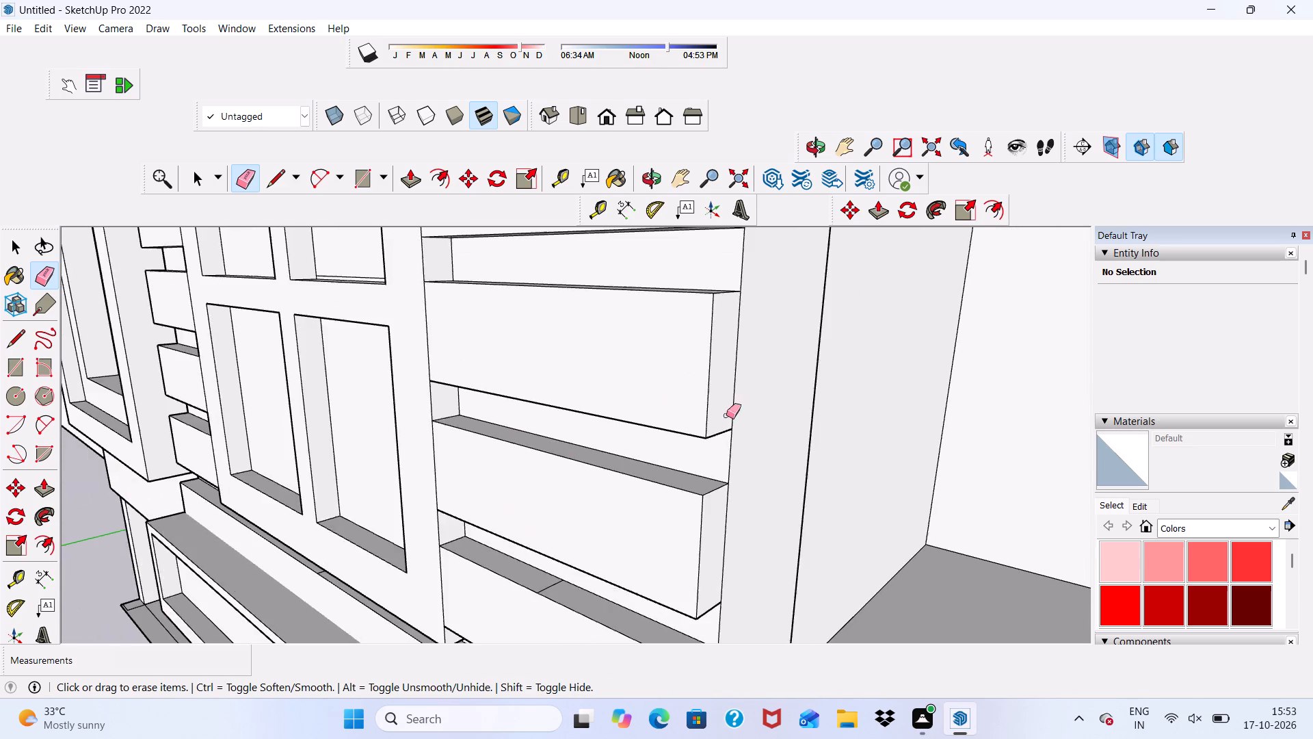
{"action": "scroll", "coordinate": [726, 415], "scroll_direction": "down", "scroll_amount": 9}
{"action": "middle_click_drag", "start_coordinate": [779, 389], "coordinate": [782, 456]}
{"action": "scroll", "coordinate": [652, 569], "scroll_direction": "up", "scroll_amount": 10}
{"action": "left_click_drag", "start_coordinate": [622, 539], "coordinate": [628, 544]}
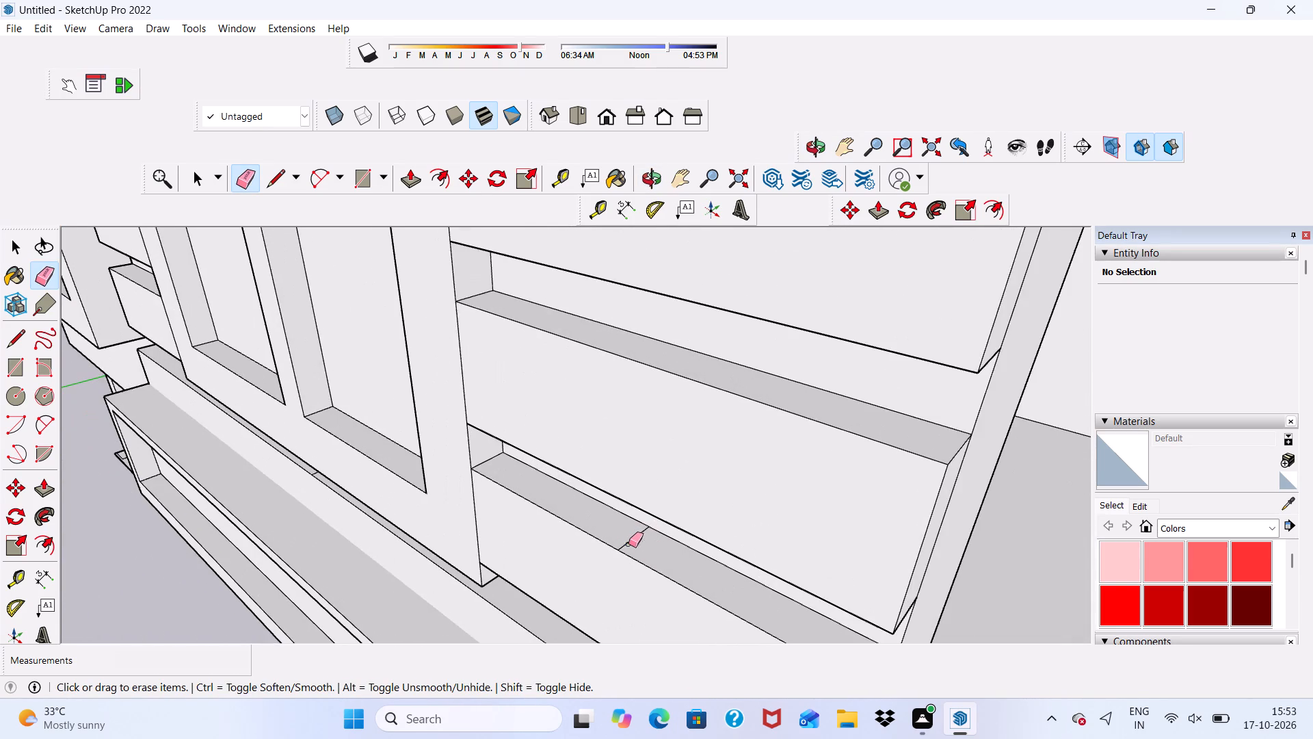
{"action": "left_click_drag", "start_coordinate": [628, 544], "coordinate": [635, 550]}
{"action": "scroll", "coordinate": [617, 523], "scroll_direction": "down", "scroll_amount": 12}
{"action": "scroll", "coordinate": [656, 576], "scroll_direction": "up", "scroll_amount": 10}
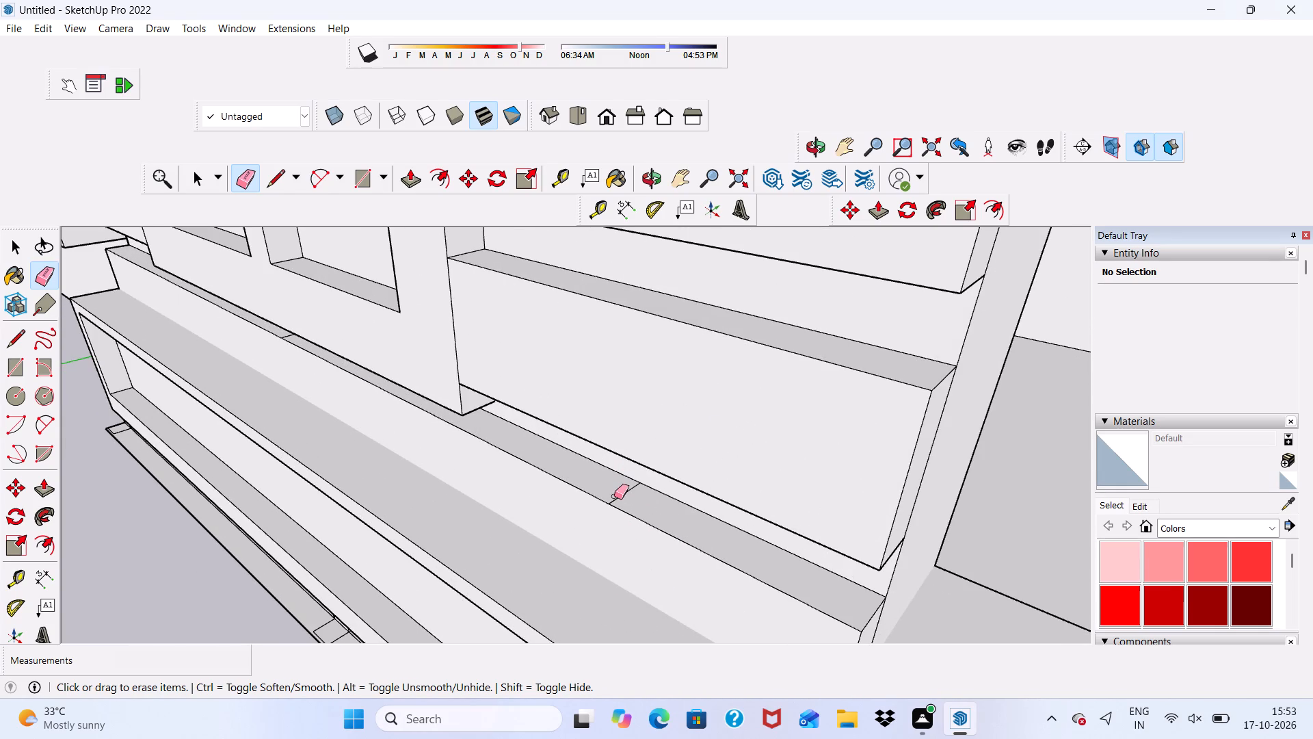
{"action": "left_click_drag", "start_coordinate": [614, 497], "coordinate": [620, 503]}
Examine the cleaned siding around the wing's windows and the whole building from the front and the corner-balcony side.
{"action": "scroll", "coordinate": [601, 481], "scroll_direction": "down", "scroll_amount": 20}
{"action": "middle_click_drag", "start_coordinate": [694, 533], "coordinate": [695, 534]}
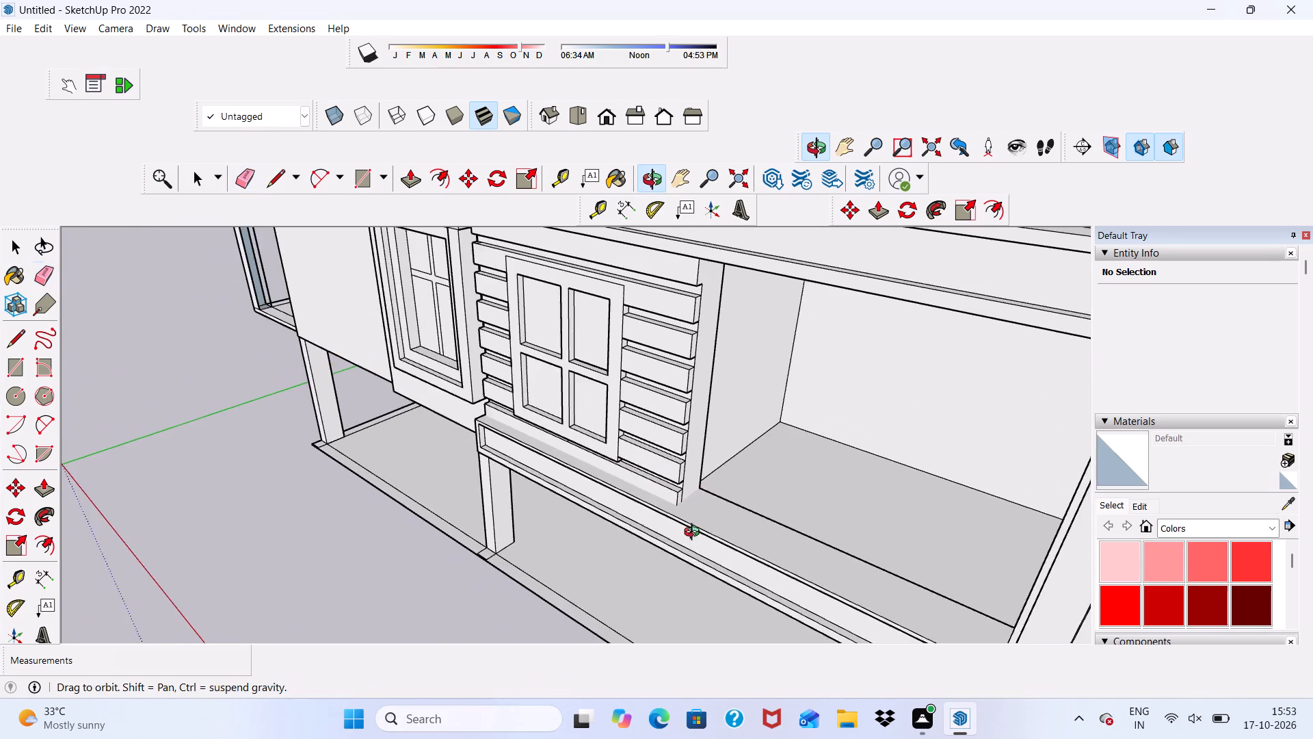
{"action": "middle_click_drag", "start_coordinate": [695, 534], "coordinate": [904, 352]}
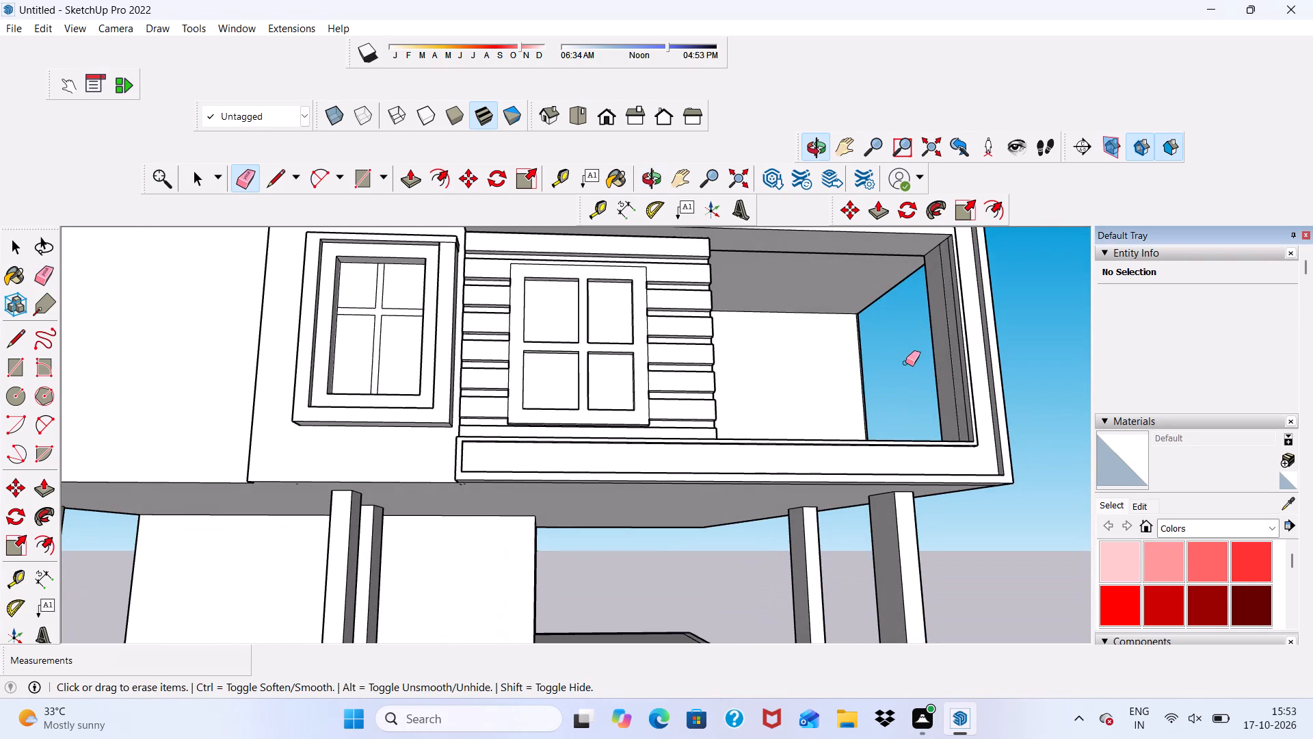
{"action": "key", "text": "space"}
{"action": "scroll", "coordinate": [706, 368], "scroll_direction": "down", "scroll_amount": 10}
{"action": "scroll", "coordinate": [862, 422], "scroll_direction": "down", "scroll_amount": 6}
{"action": "middle_click_drag", "start_coordinate": [879, 456], "coordinate": [886, 483]}
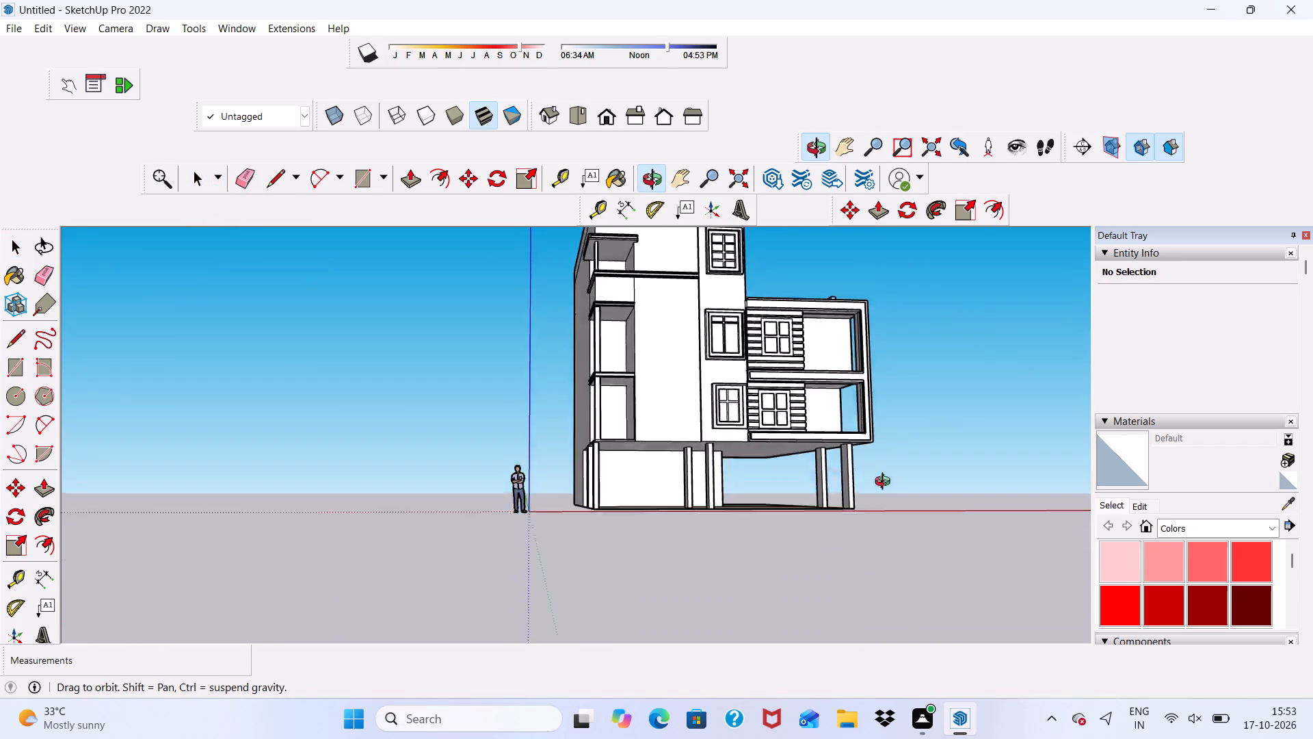
{"action": "middle_click_drag", "start_coordinate": [886, 483], "coordinate": [908, 517]}
{"action": "scroll", "coordinate": [910, 517], "scroll_direction": "up", "scroll_amount": 6}
{"action": "scroll", "coordinate": [801, 385], "scroll_direction": "down", "scroll_amount": 3}
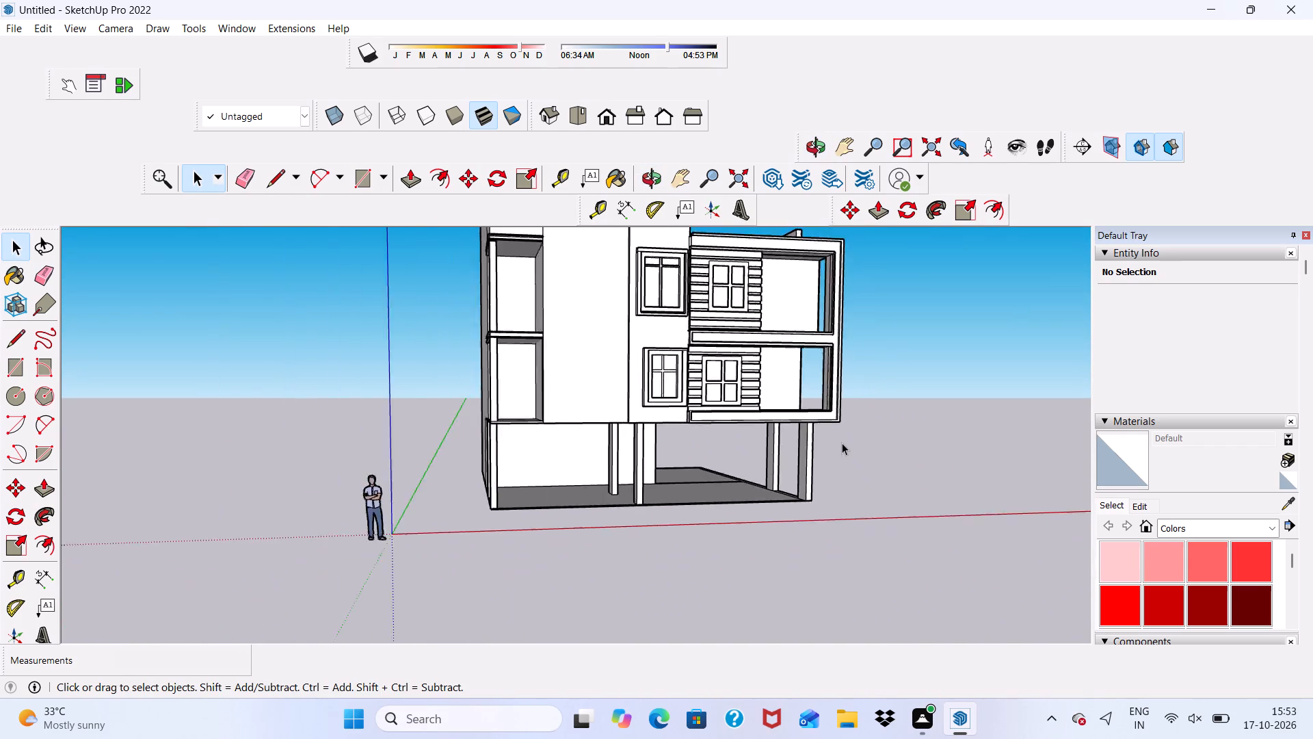
{"action": "scroll", "coordinate": [842, 443], "scroll_direction": "up", "scroll_amount": 6}
{"action": "scroll", "coordinate": [859, 536], "scroll_direction": "down", "scroll_amount": 6}
{"action": "scroll", "coordinate": [369, 465], "scroll_direction": "up", "scroll_amount": 4}
{"action": "scroll", "coordinate": [372, 411], "scroll_direction": "down", "scroll_amount": 4}
{"action": "middle_click_drag", "start_coordinate": [422, 425], "coordinate": [514, 402]}
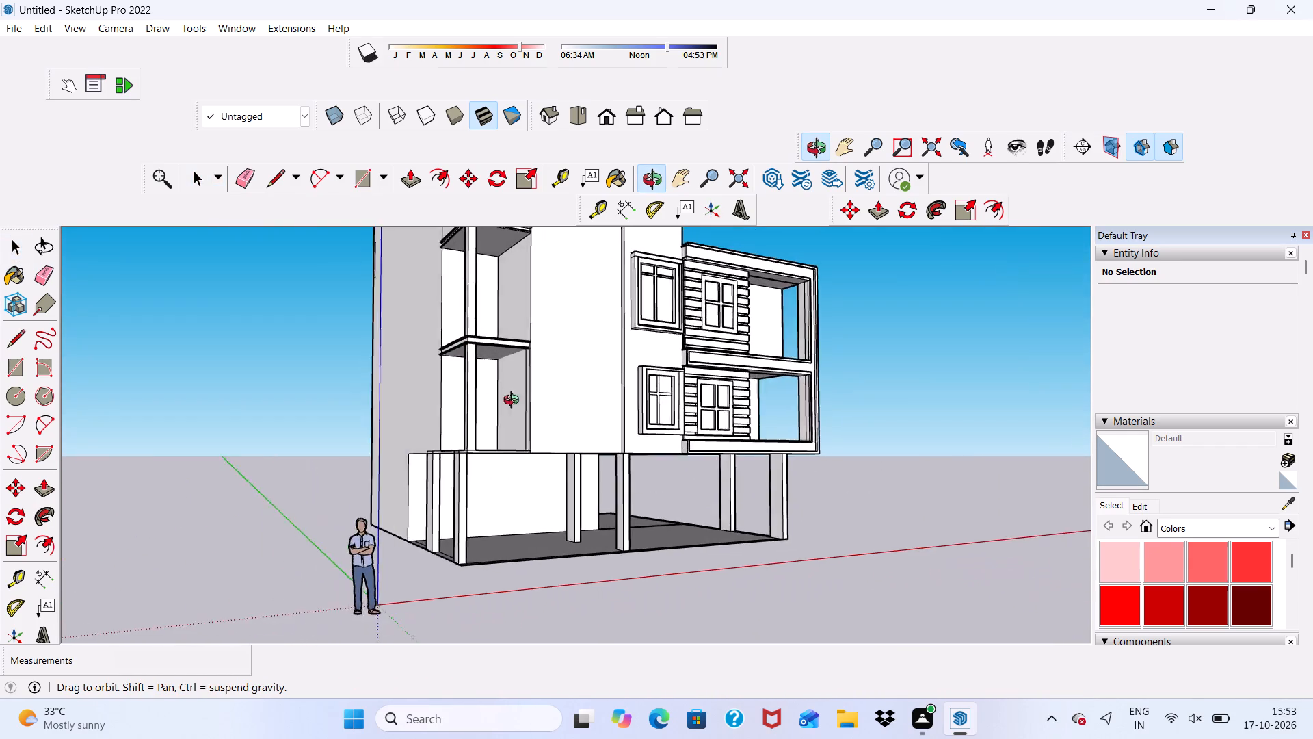
{"action": "middle_click_drag", "start_coordinate": [514, 402], "coordinate": [587, 412]}
{"action": "scroll", "coordinate": [590, 412], "scroll_direction": "up", "scroll_amount": 1}
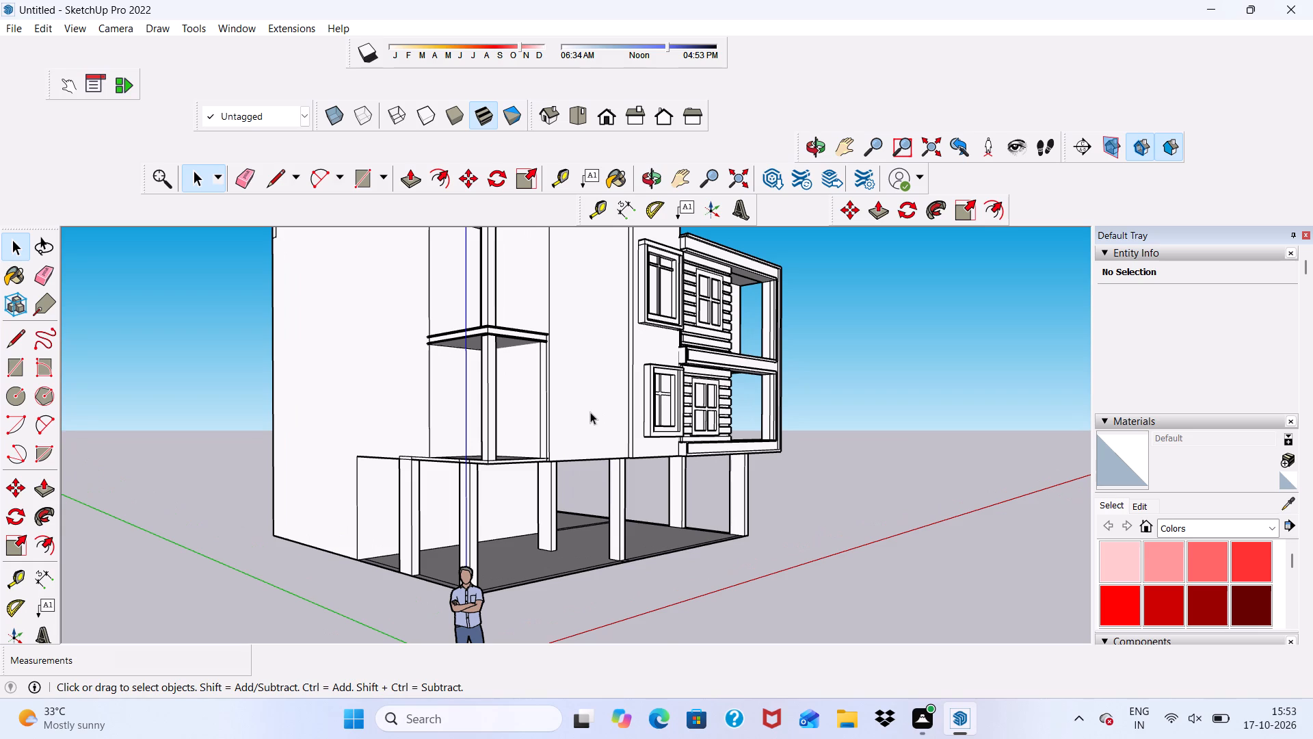
{"action": "scroll", "coordinate": [590, 412], "scroll_direction": "up", "scroll_amount": 5}
{"action": "scroll", "coordinate": [585, 406], "scroll_direction": "down", "scroll_amount": 7}
{"action": "scroll", "coordinate": [596, 424], "scroll_direction": "up", "scroll_amount": 1}
{"action": "scroll", "coordinate": [576, 391], "scroll_direction": "down", "scroll_amount": 6}
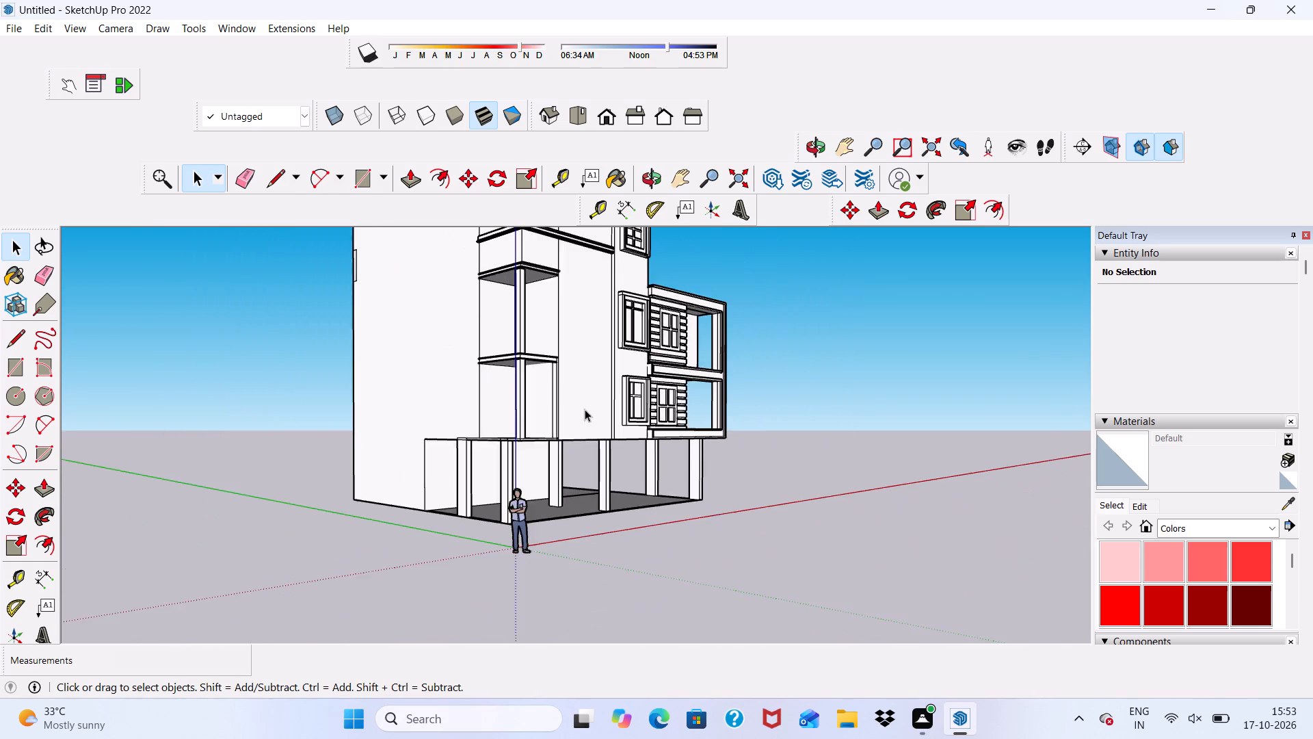
Draw a 3' by 7' door rectangle standing on the floor against the inner wall of the lowest corner balcony.
{"action": "middle_click_drag", "start_coordinate": [586, 410], "coordinate": [711, 472]}
{"action": "scroll", "coordinate": [568, 447], "scroll_direction": "up", "scroll_amount": 3}
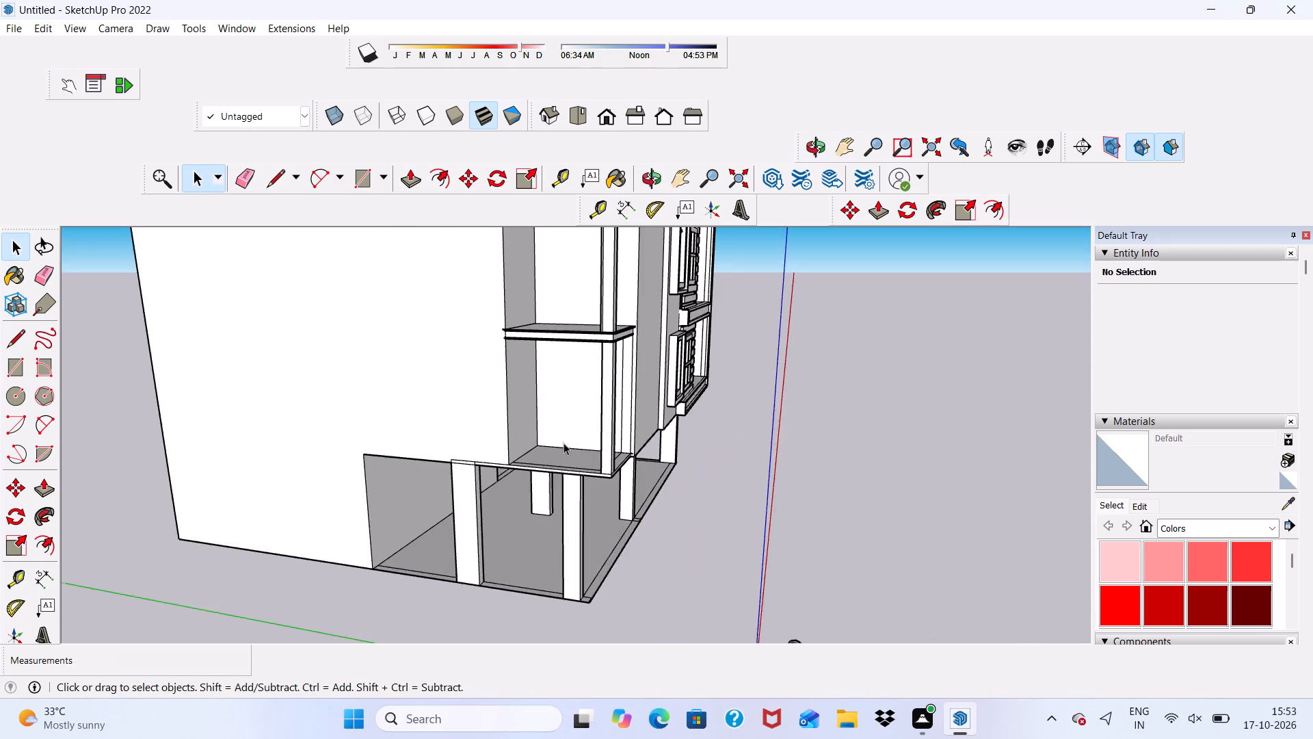
{"action": "scroll", "coordinate": [563, 443], "scroll_direction": "up", "scroll_amount": 8}
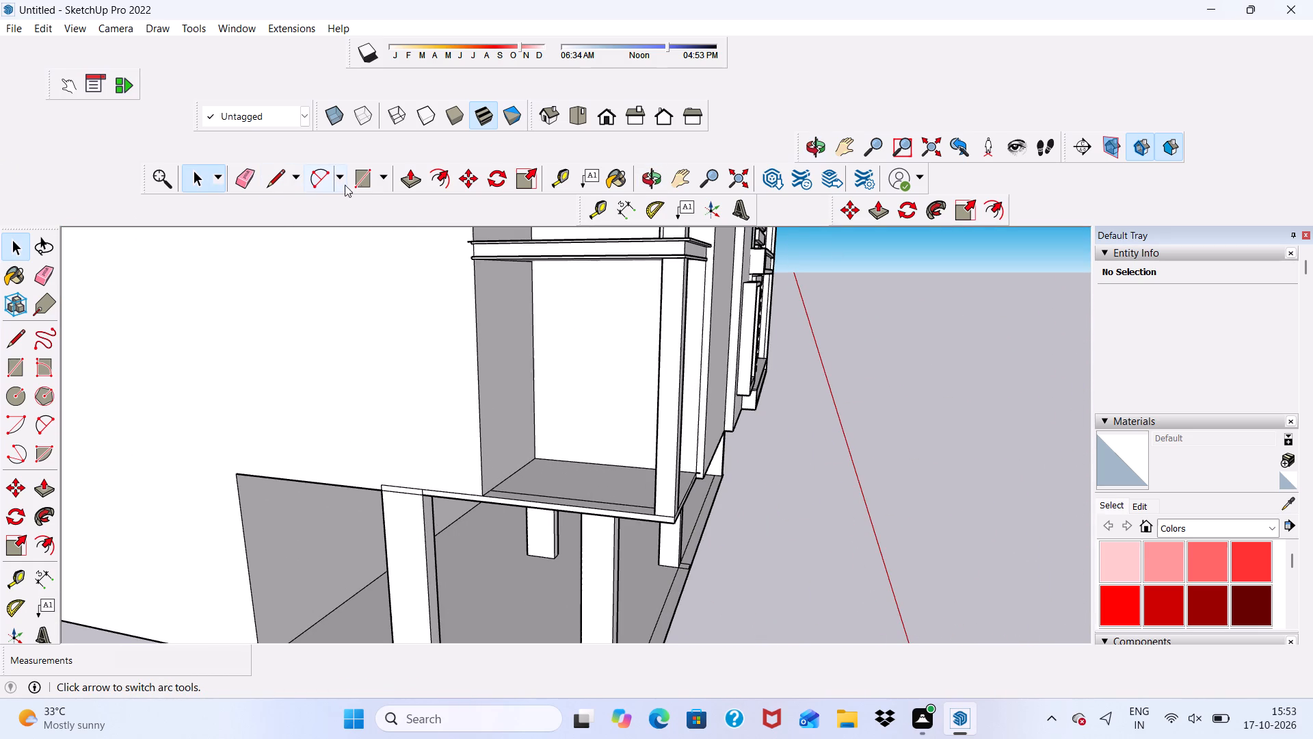
{"action": "left_click", "coordinate": [356, 176]}
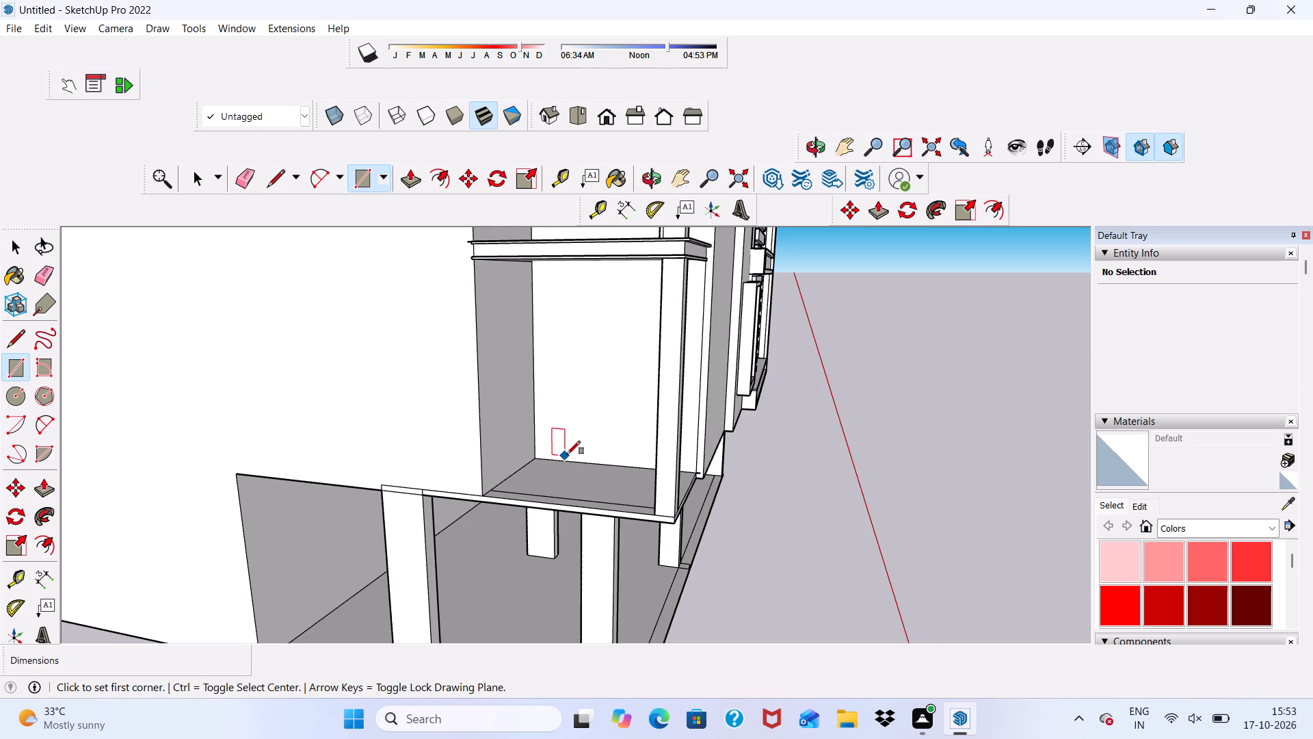
{"action": "left_click", "coordinate": [572, 458]}
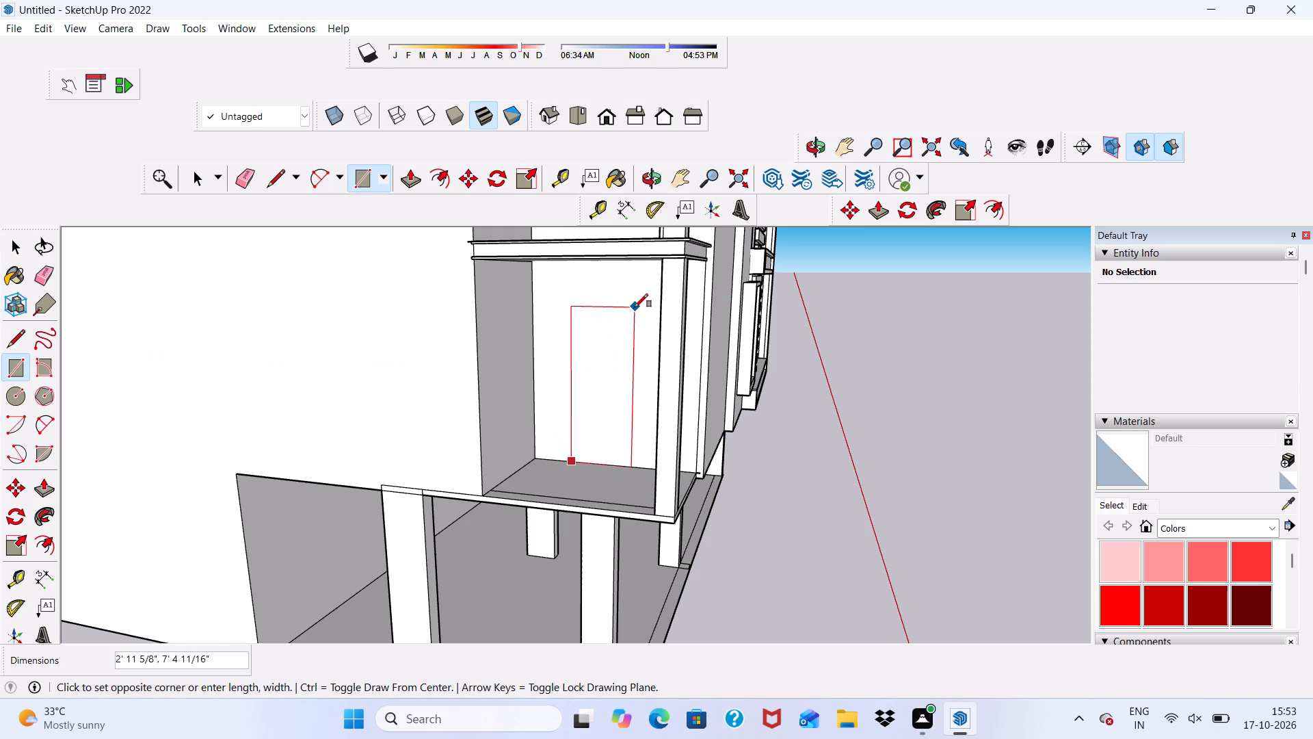
{"action": "key", "text": "3"}
{"action": "type", "text": "',7'"}
{"action": "key", "text": "Return"}
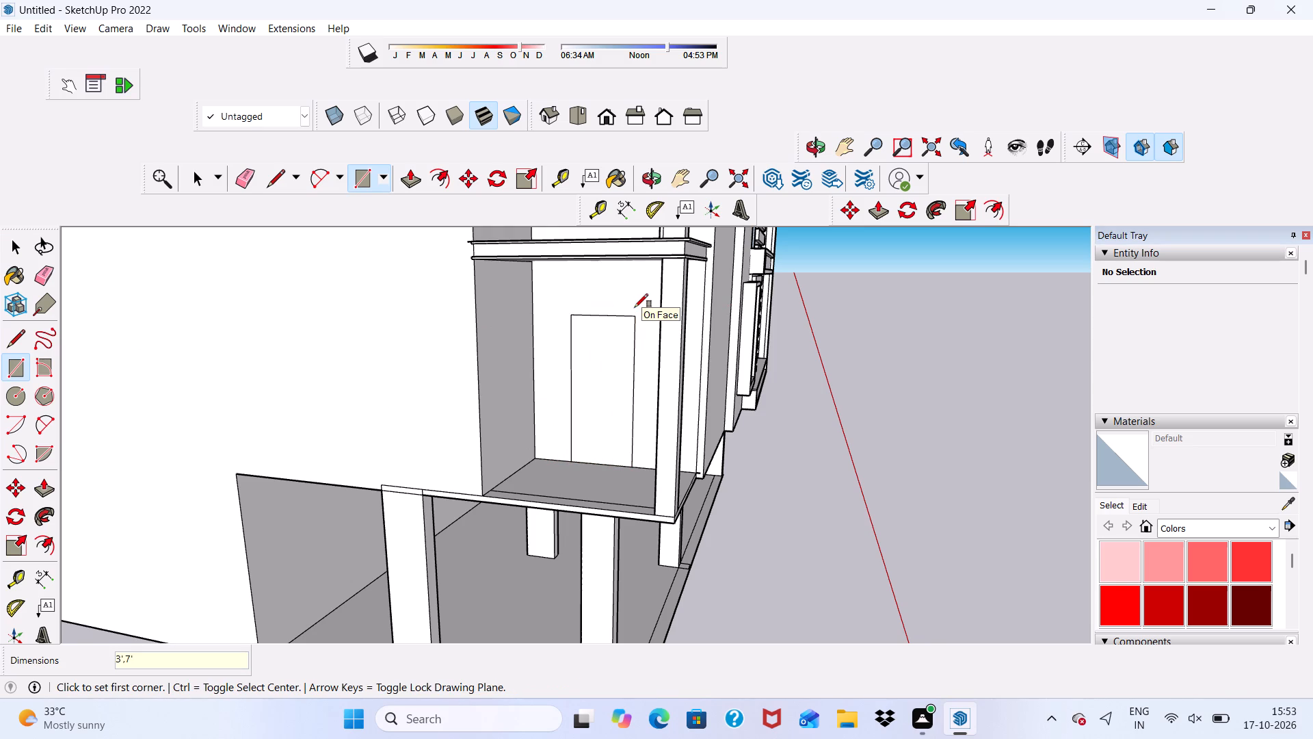
{"action": "key", "text": "space"}
Offset the door rectangle's outline 3" inward to form a frame.
{"action": "scroll", "coordinate": [568, 348], "scroll_direction": "up", "scroll_amount": 3}
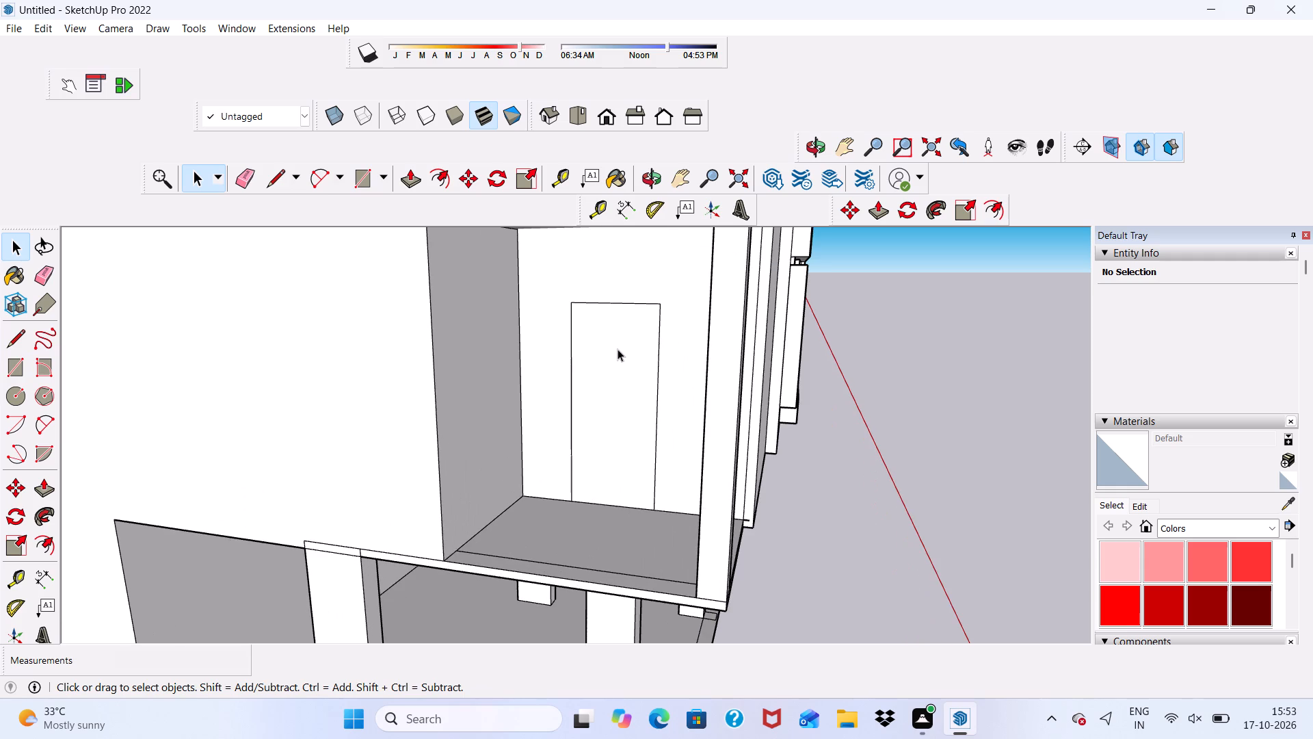
{"action": "left_click", "coordinate": [618, 349]}
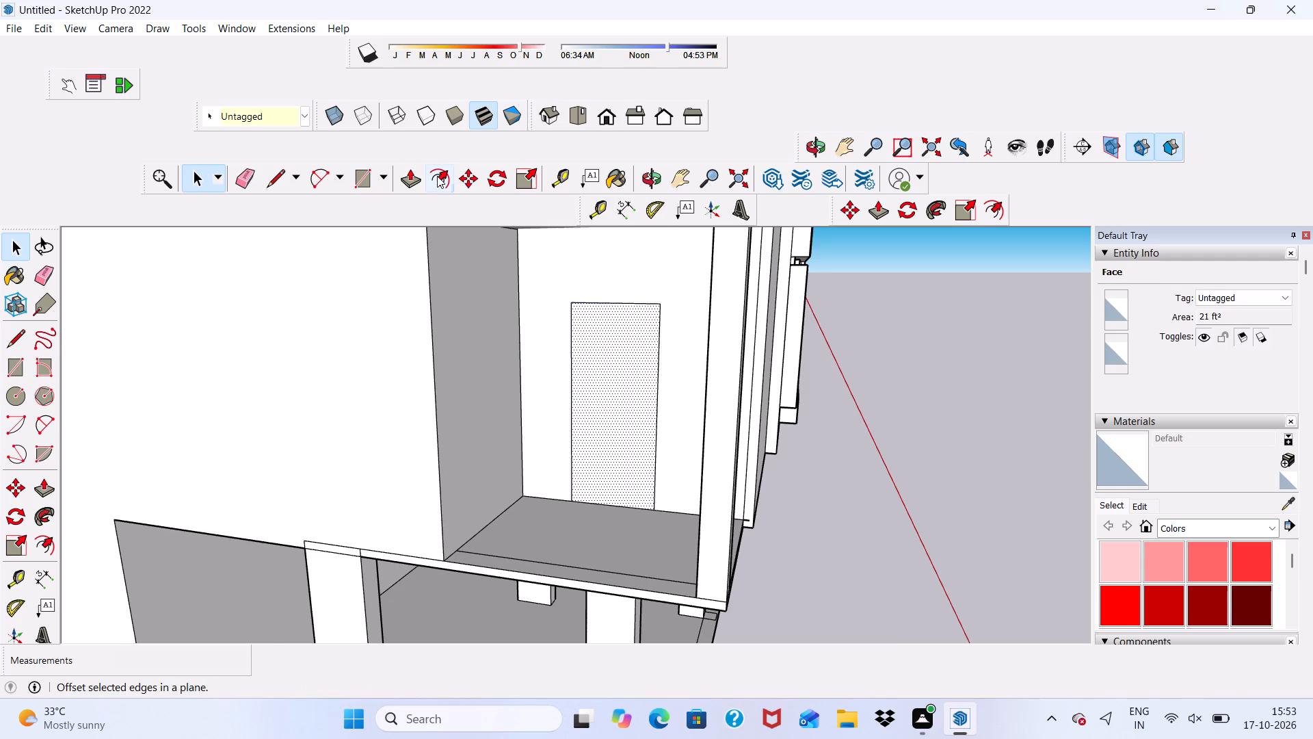
{"action": "left_click", "coordinate": [437, 176]}
{"action": "left_click", "coordinate": [576, 371]}
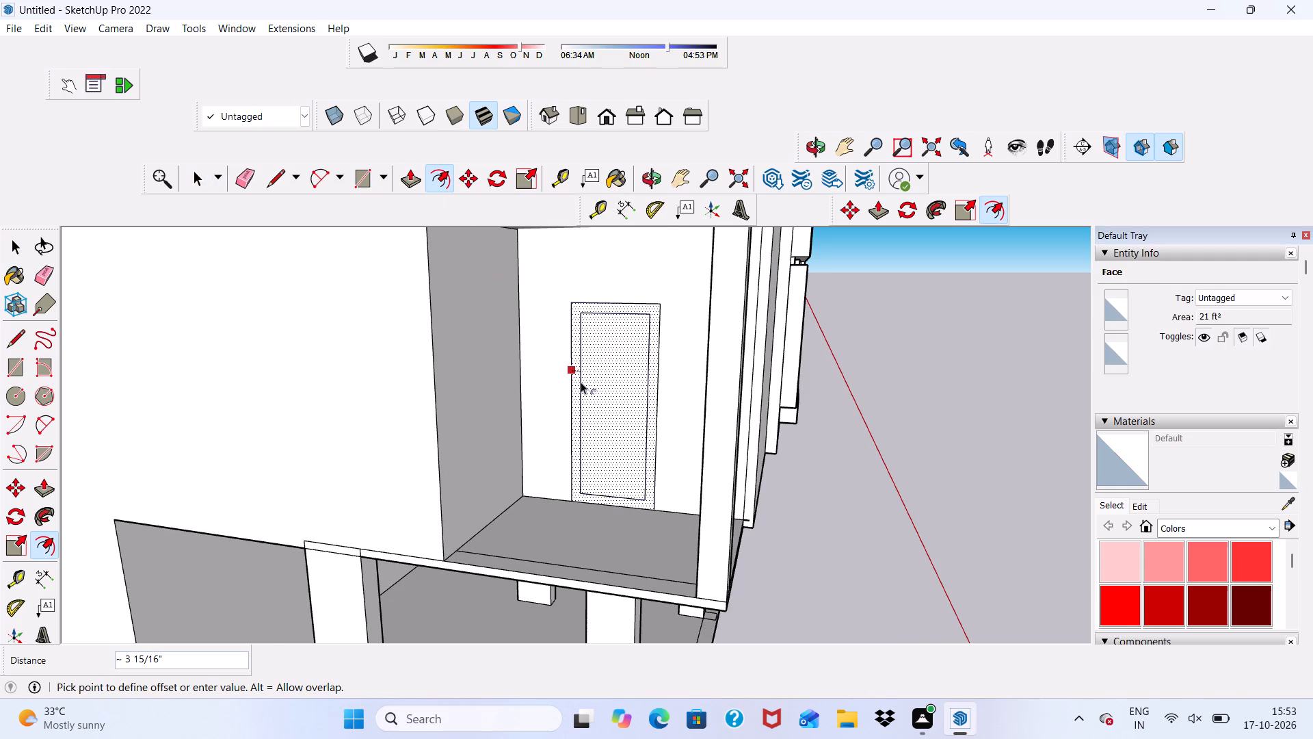
{"action": "key", "text": "3"}
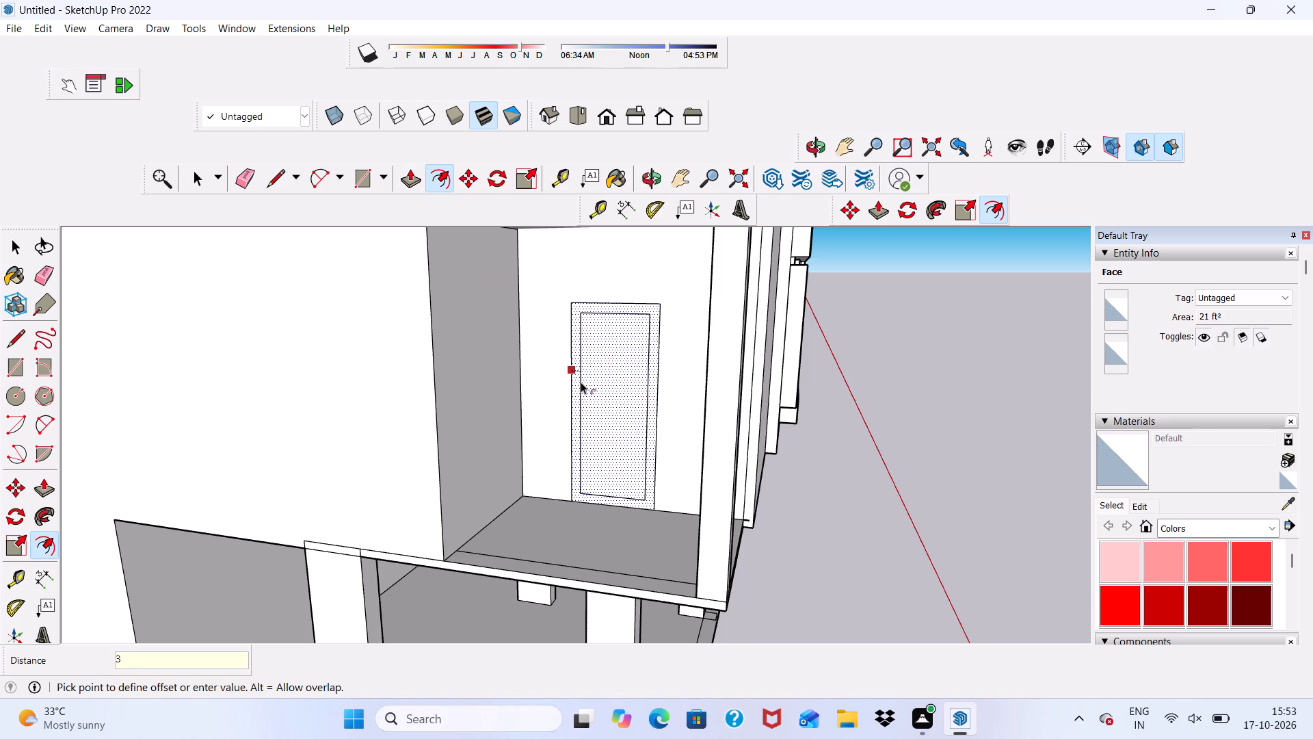
{"action": "key", "text": "shift+quotedbl"}
{"action": "key", "text": "Return"}
{"action": "key", "text": "space"}
Push/Pull the door frame face 3" out from the wall.
{"action": "scroll", "coordinate": [573, 380], "scroll_direction": "up", "scroll_amount": 5}
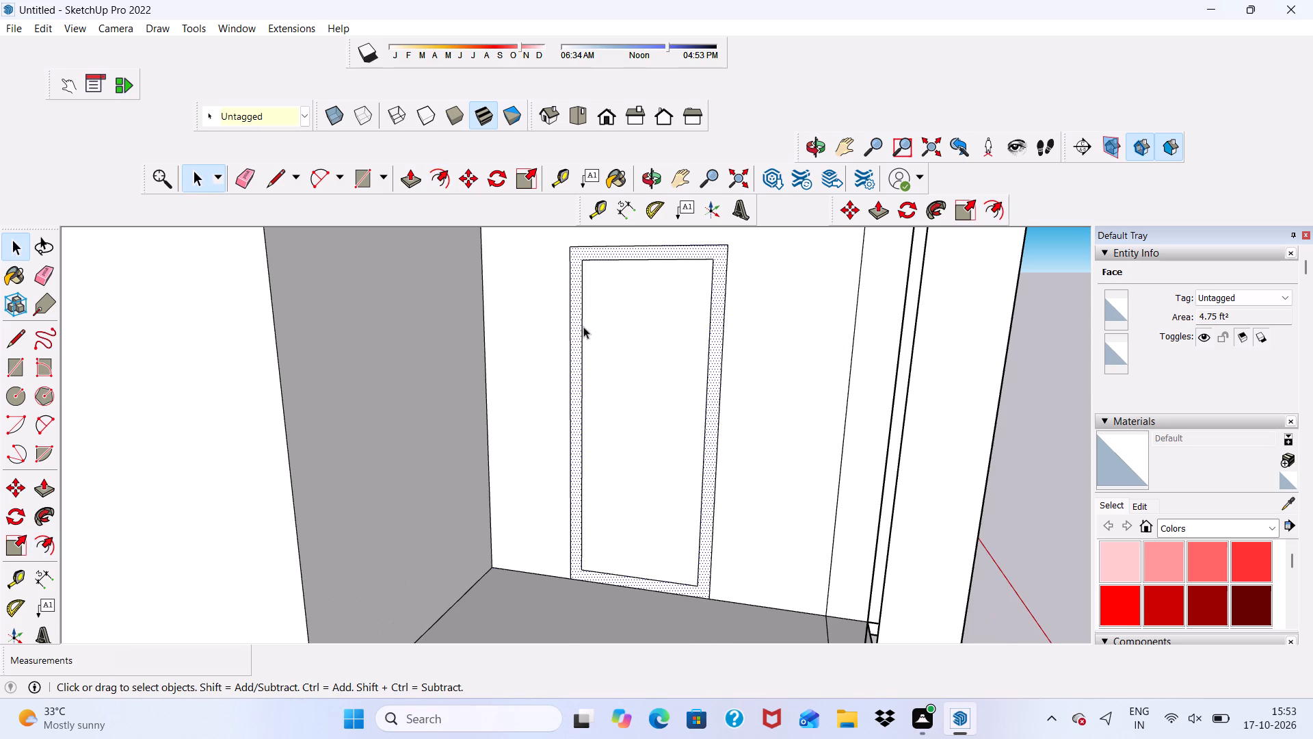
{"action": "left_click", "coordinate": [408, 172]}
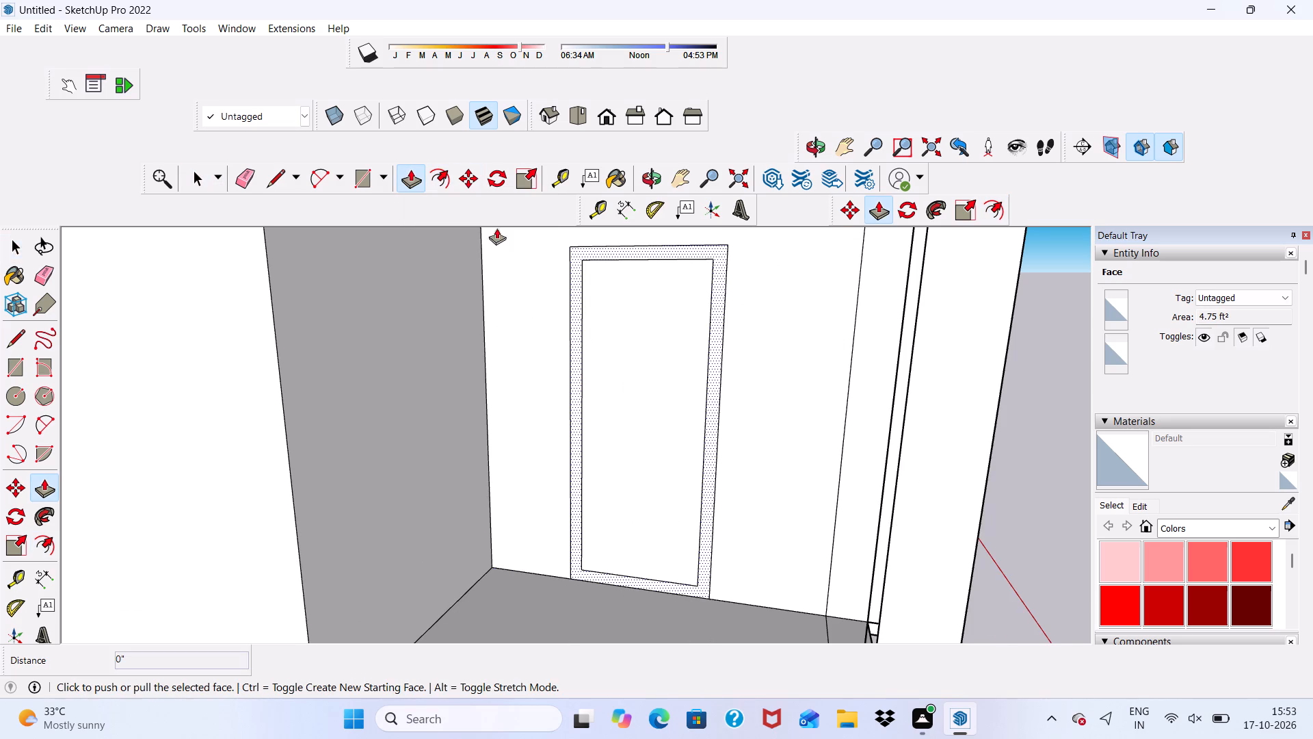
{"action": "scroll", "coordinate": [569, 312], "scroll_direction": "up", "scroll_amount": 1}
{"action": "left_click", "coordinate": [570, 312]}
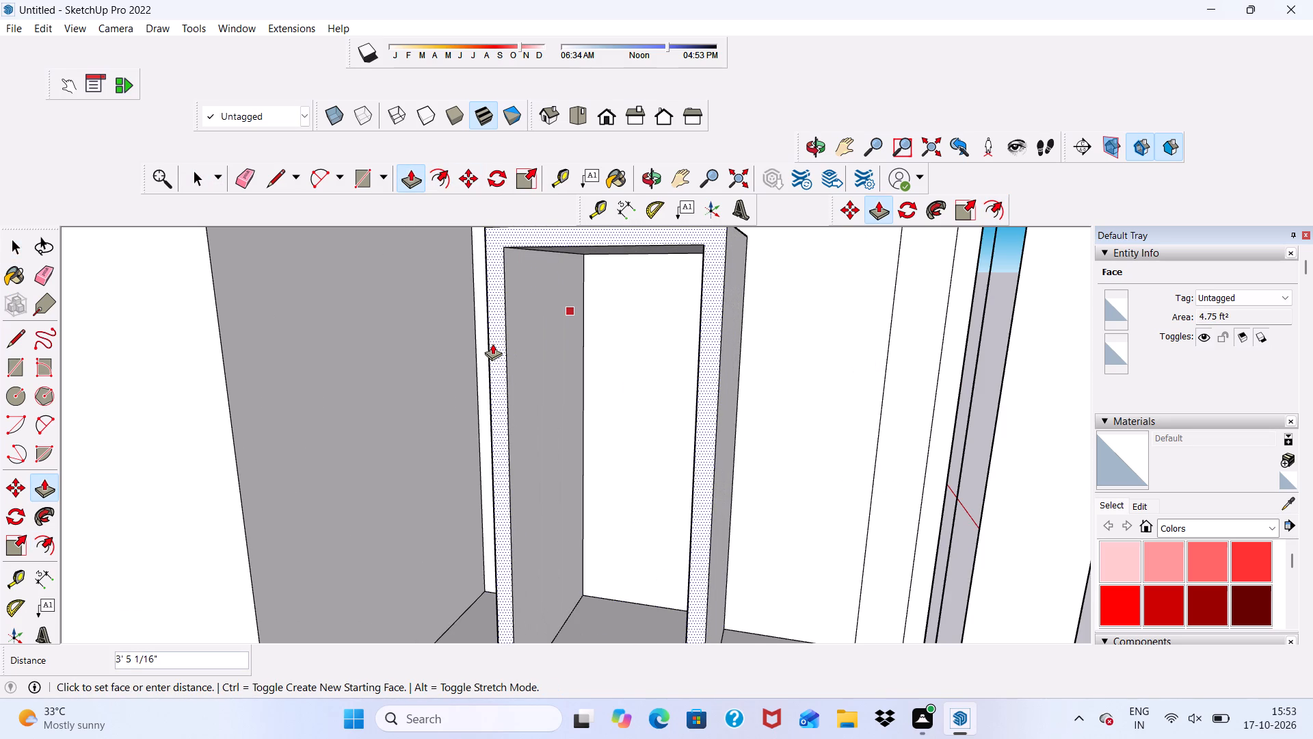
{"action": "key", "text": "3"}
{"action": "key", "text": "shift+quotedbl"}
{"action": "key", "text": "Return"}
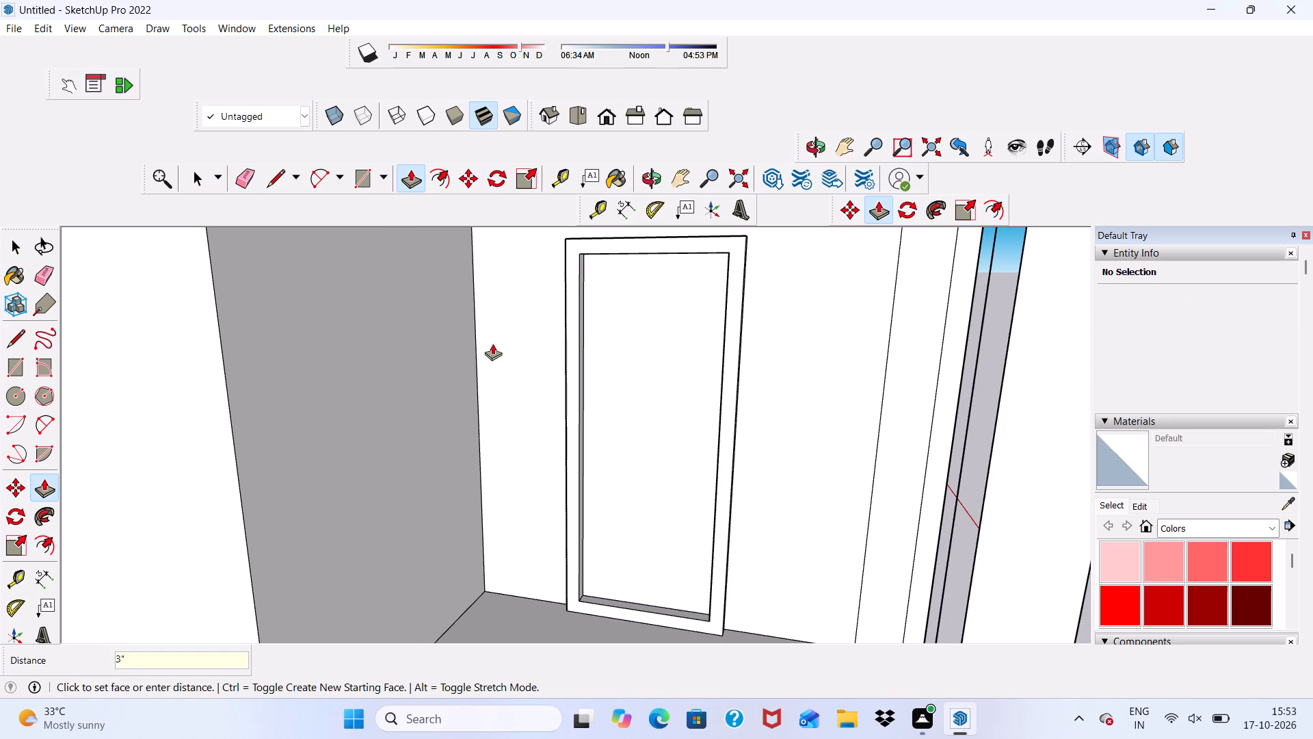
{"action": "key", "text": "space"}
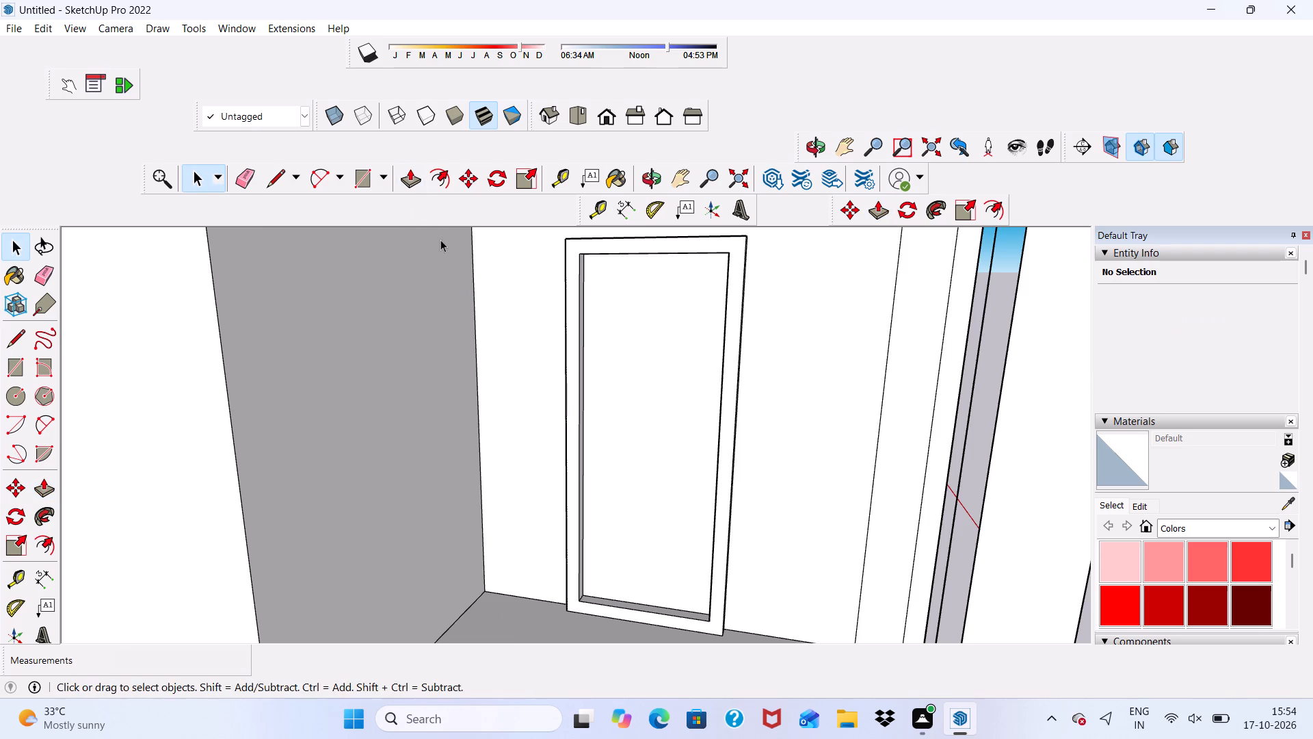
Draw a thin horizontal rectangle about 2" high and 2' 6" wide across the door panel, between the frame's inner sides.
{"action": "left_click", "coordinate": [353, 181]}
{"action": "scroll", "coordinate": [540, 280], "scroll_direction": "up", "scroll_amount": 4}
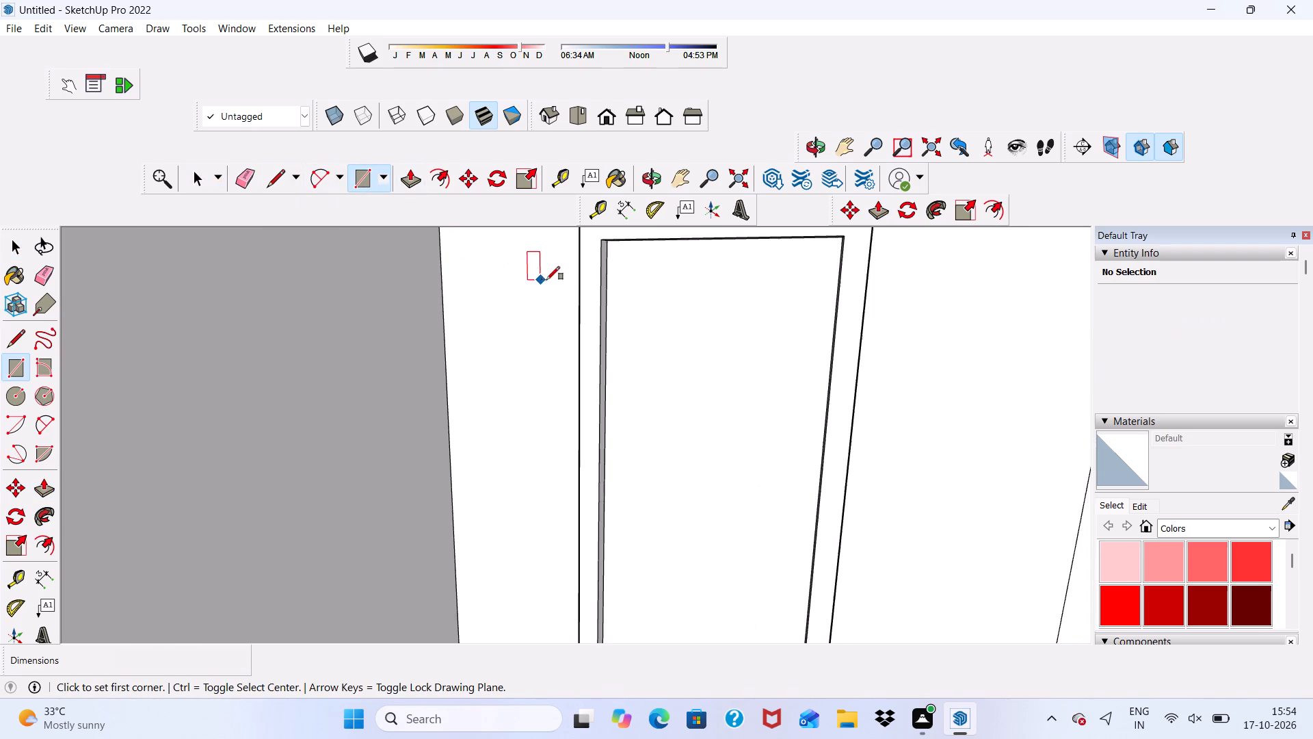
{"action": "scroll", "coordinate": [626, 300], "scroll_direction": "up", "scroll_amount": 5}
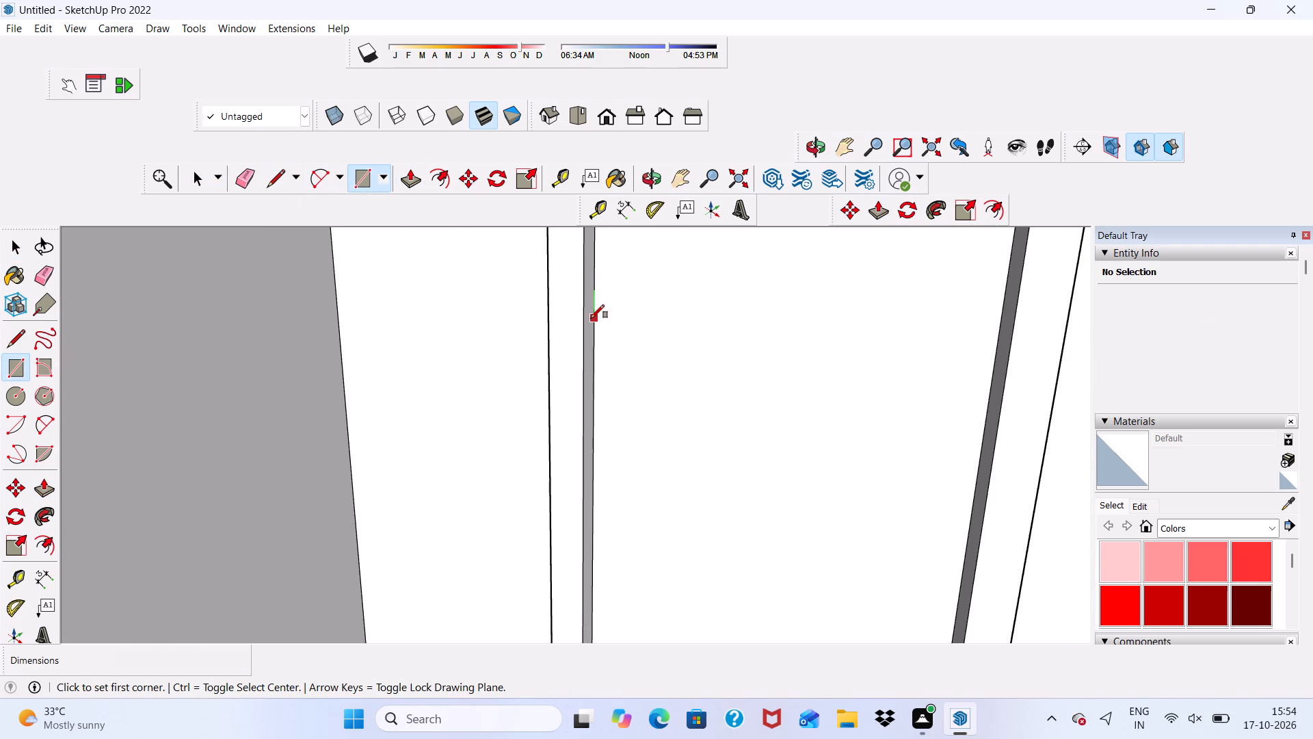
{"action": "left_click", "coordinate": [591, 318]}
{"action": "scroll", "coordinate": [688, 330], "scroll_direction": "down", "scroll_amount": 8}
{"action": "middle_click_drag", "start_coordinate": [740, 375], "coordinate": [819, 347]}
{"action": "scroll", "coordinate": [833, 349], "scroll_direction": "up", "scroll_amount": 5}
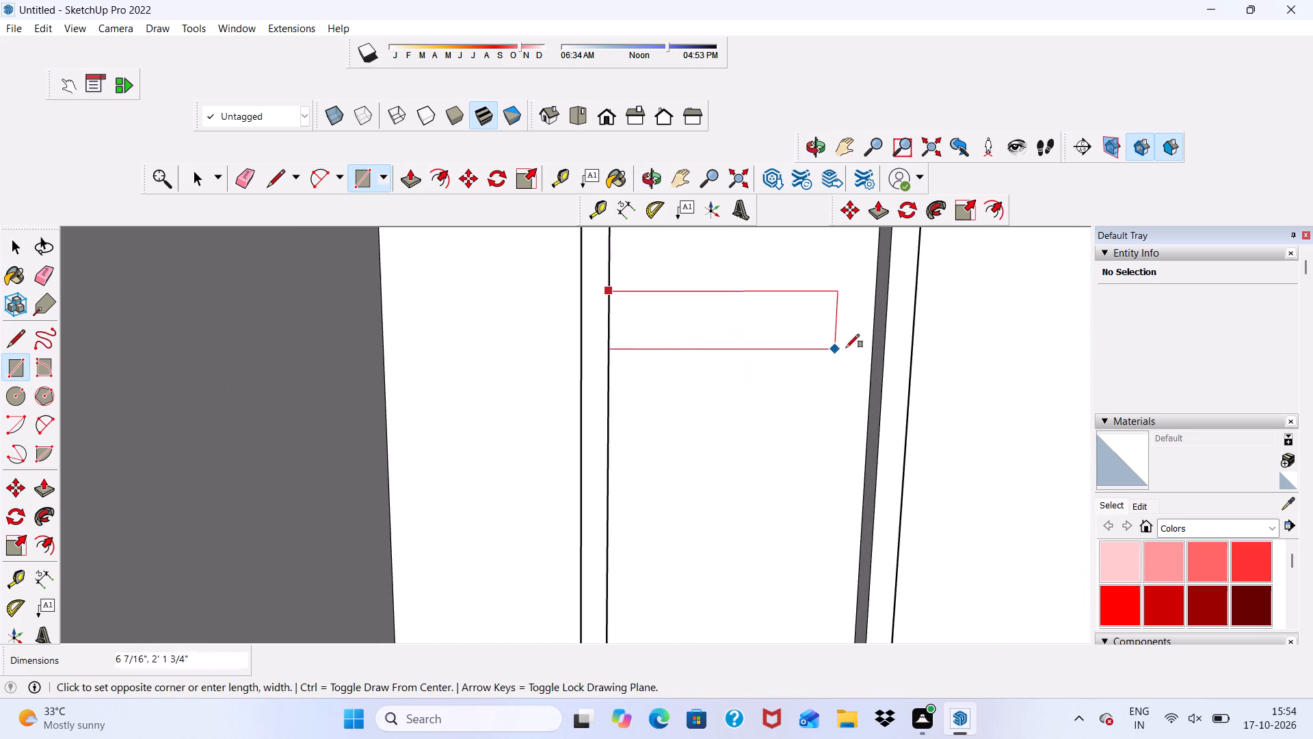
{"action": "scroll", "coordinate": [865, 315], "scroll_direction": "up", "scroll_amount": 1}
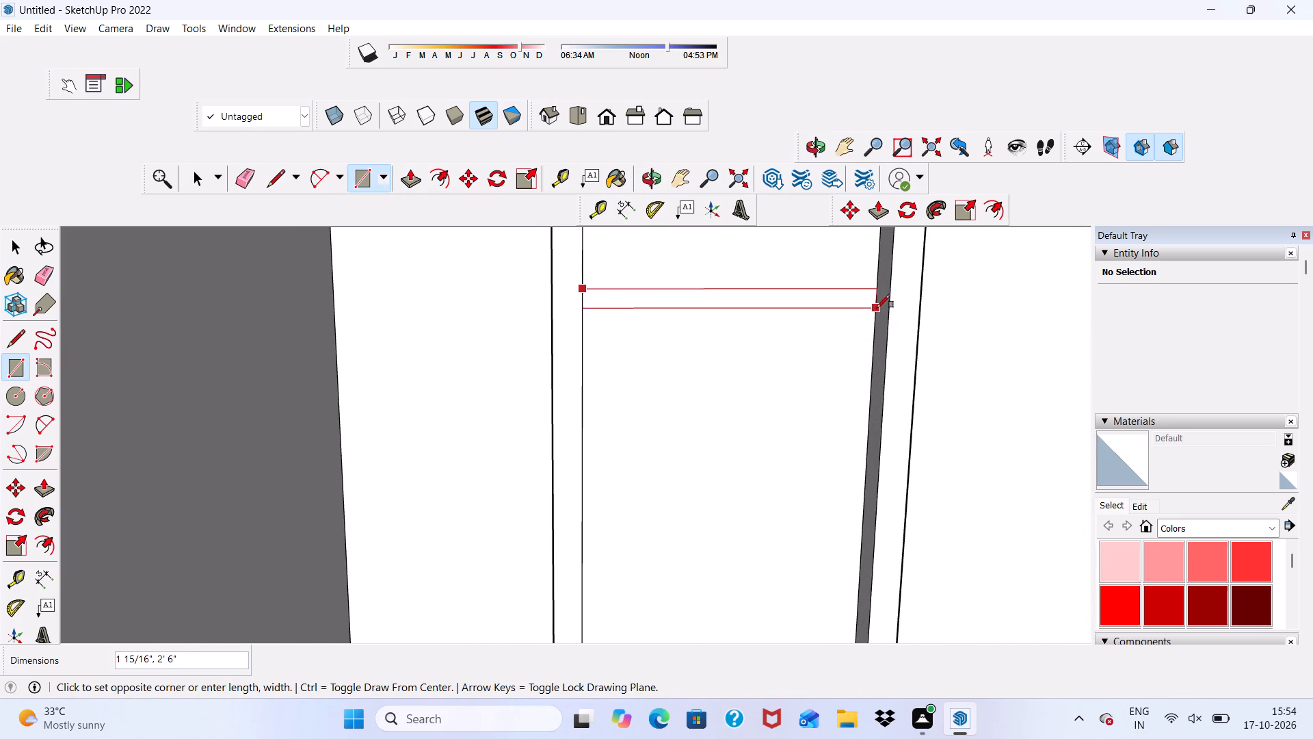
{"action": "left_click", "coordinate": [877, 308]}
{"action": "scroll", "coordinate": [620, 333], "scroll_direction": "down", "scroll_amount": 3}
{"action": "key", "text": "space"}
{"action": "key", "text": "space"}
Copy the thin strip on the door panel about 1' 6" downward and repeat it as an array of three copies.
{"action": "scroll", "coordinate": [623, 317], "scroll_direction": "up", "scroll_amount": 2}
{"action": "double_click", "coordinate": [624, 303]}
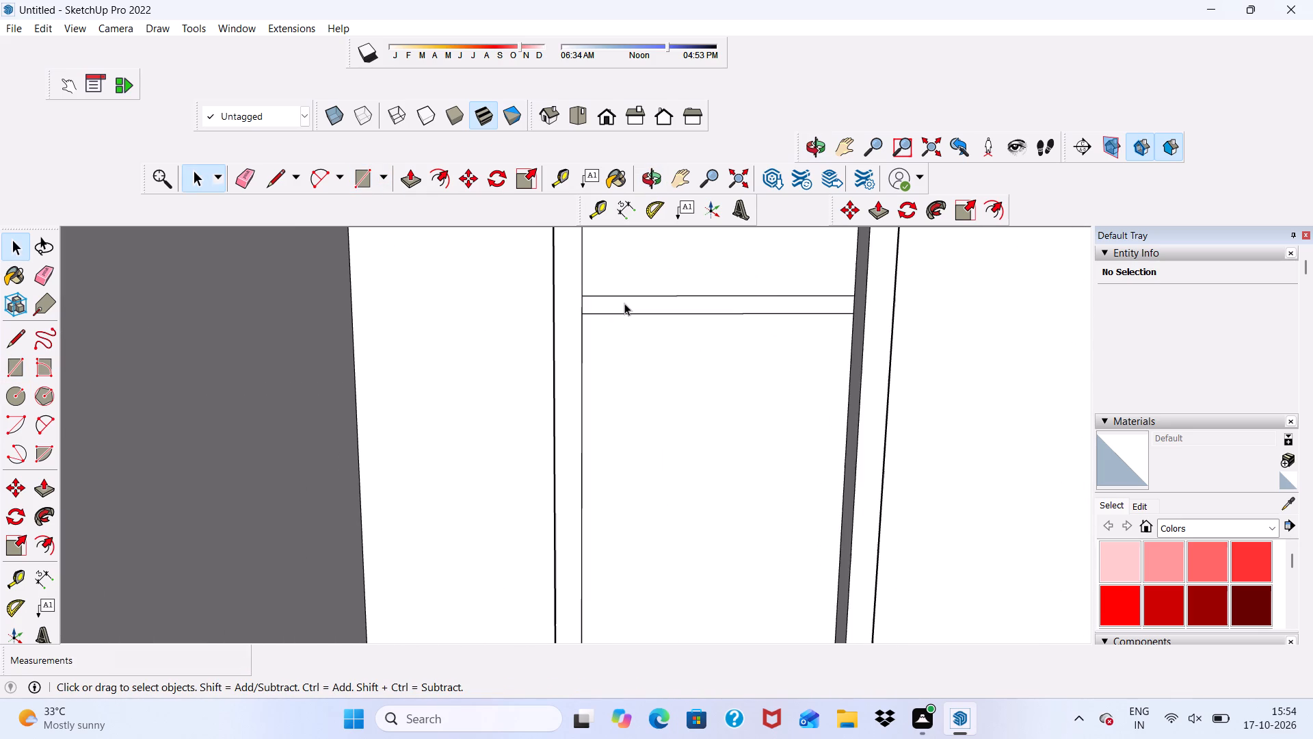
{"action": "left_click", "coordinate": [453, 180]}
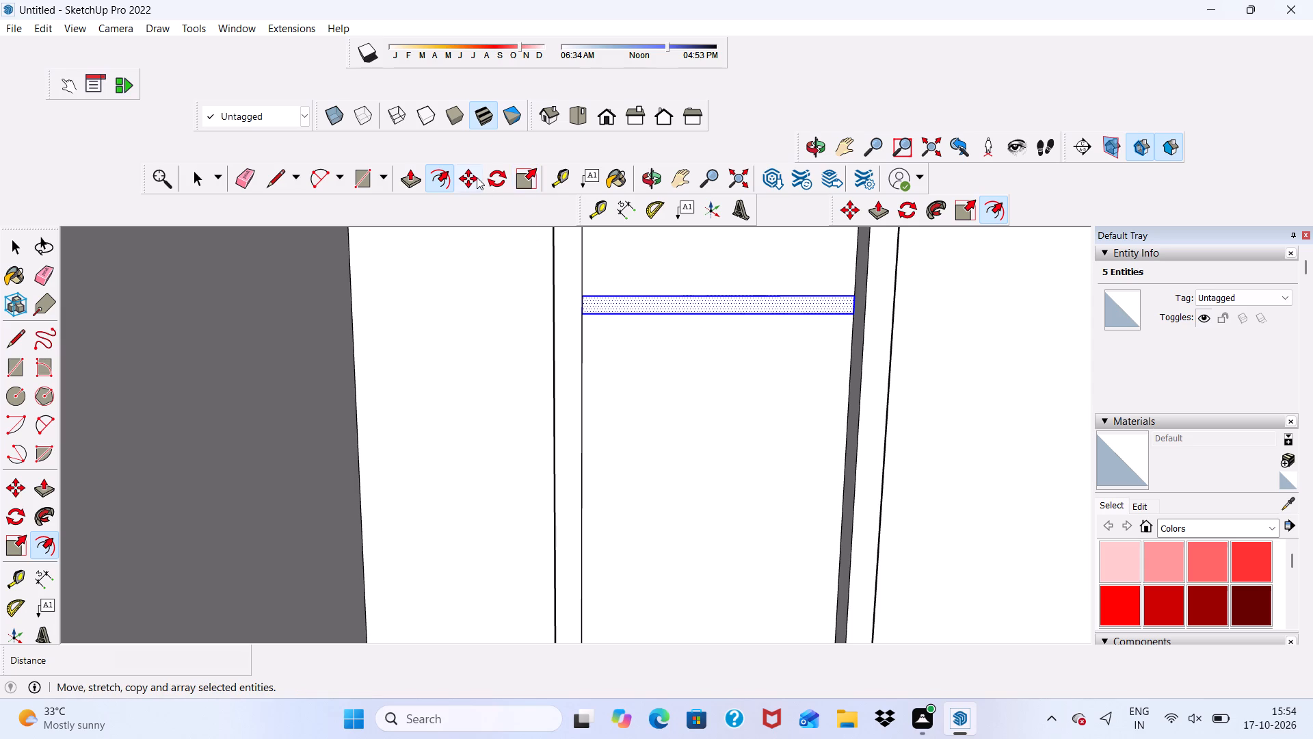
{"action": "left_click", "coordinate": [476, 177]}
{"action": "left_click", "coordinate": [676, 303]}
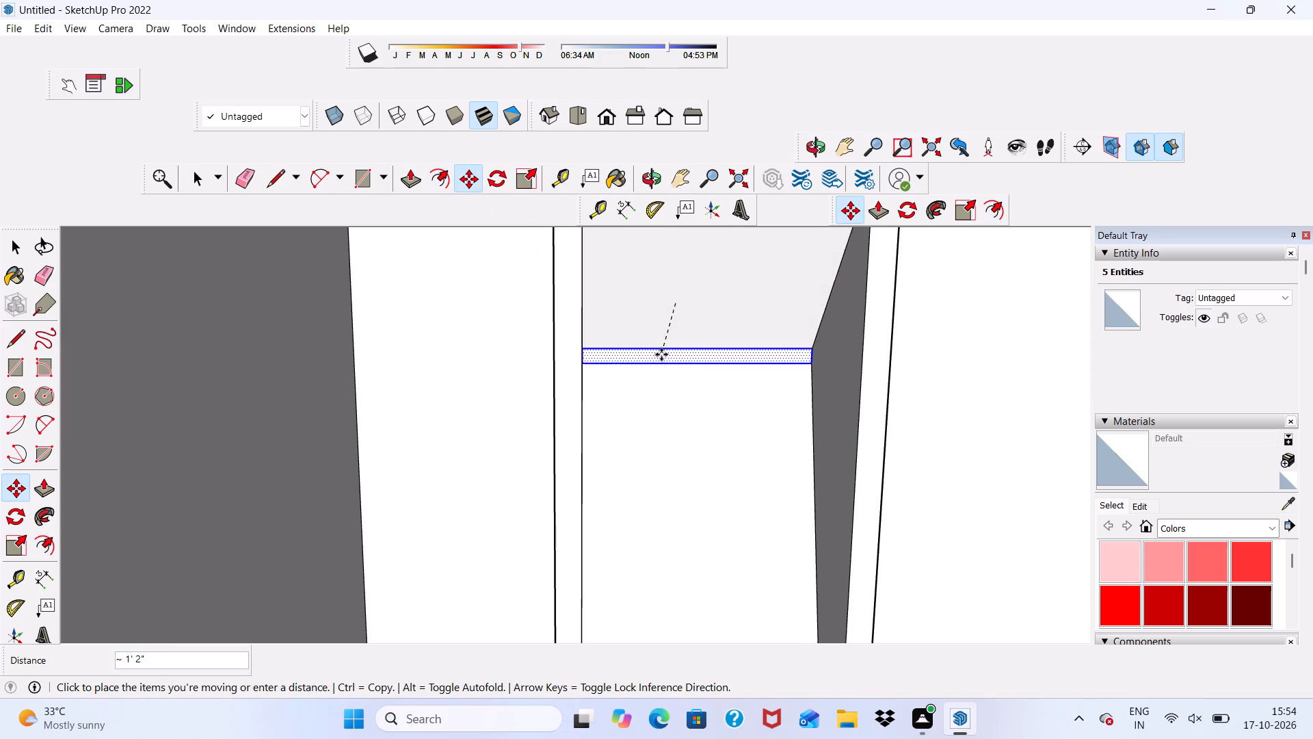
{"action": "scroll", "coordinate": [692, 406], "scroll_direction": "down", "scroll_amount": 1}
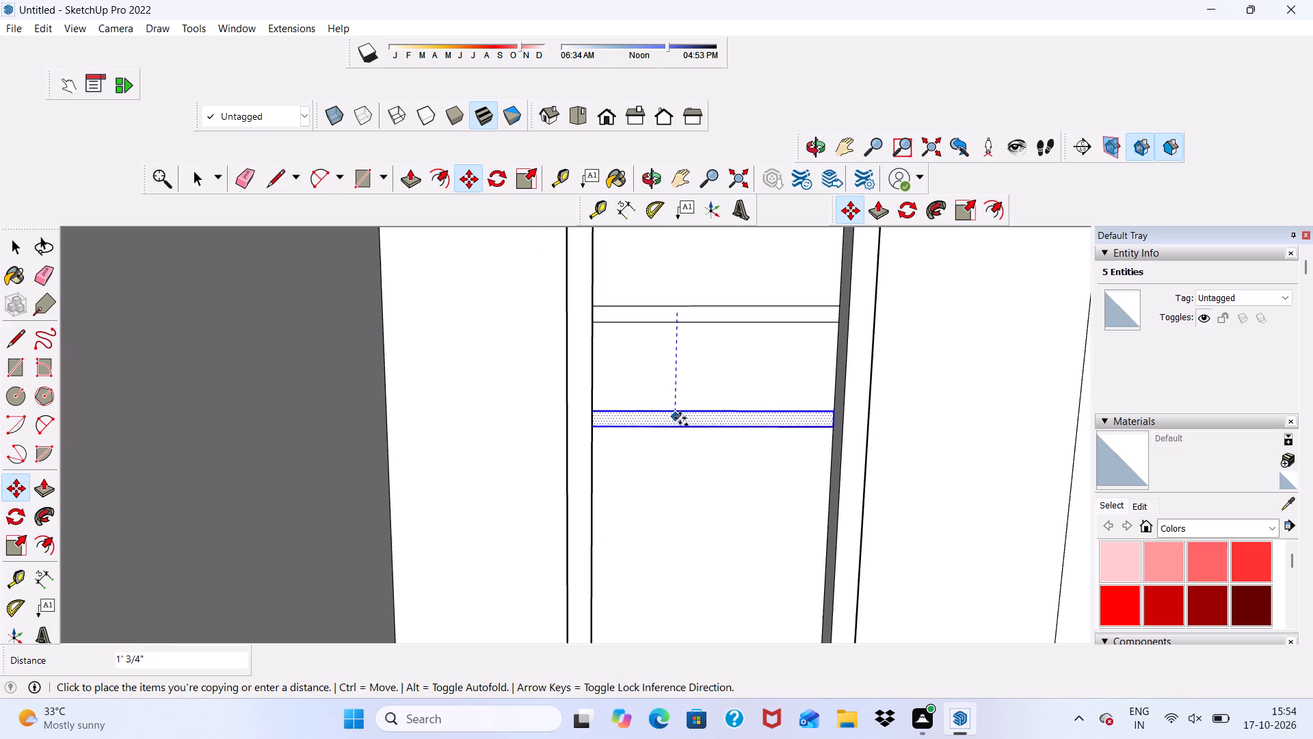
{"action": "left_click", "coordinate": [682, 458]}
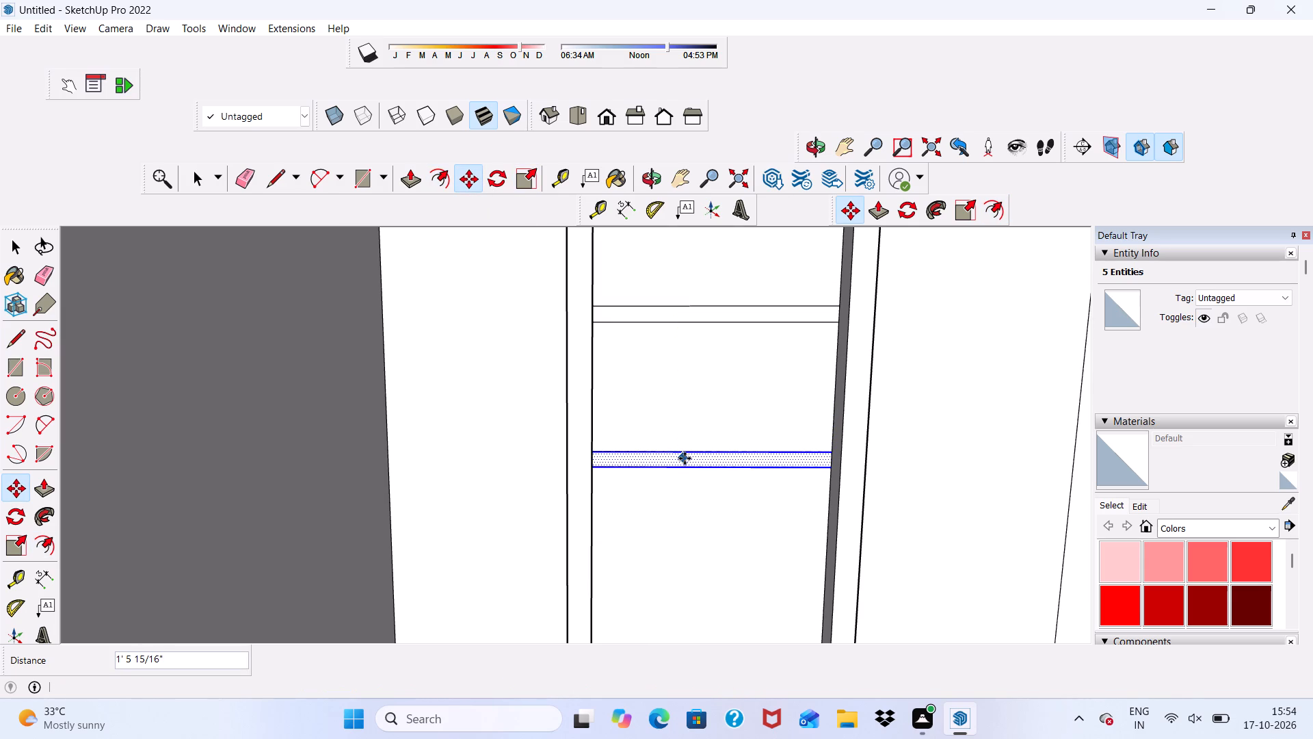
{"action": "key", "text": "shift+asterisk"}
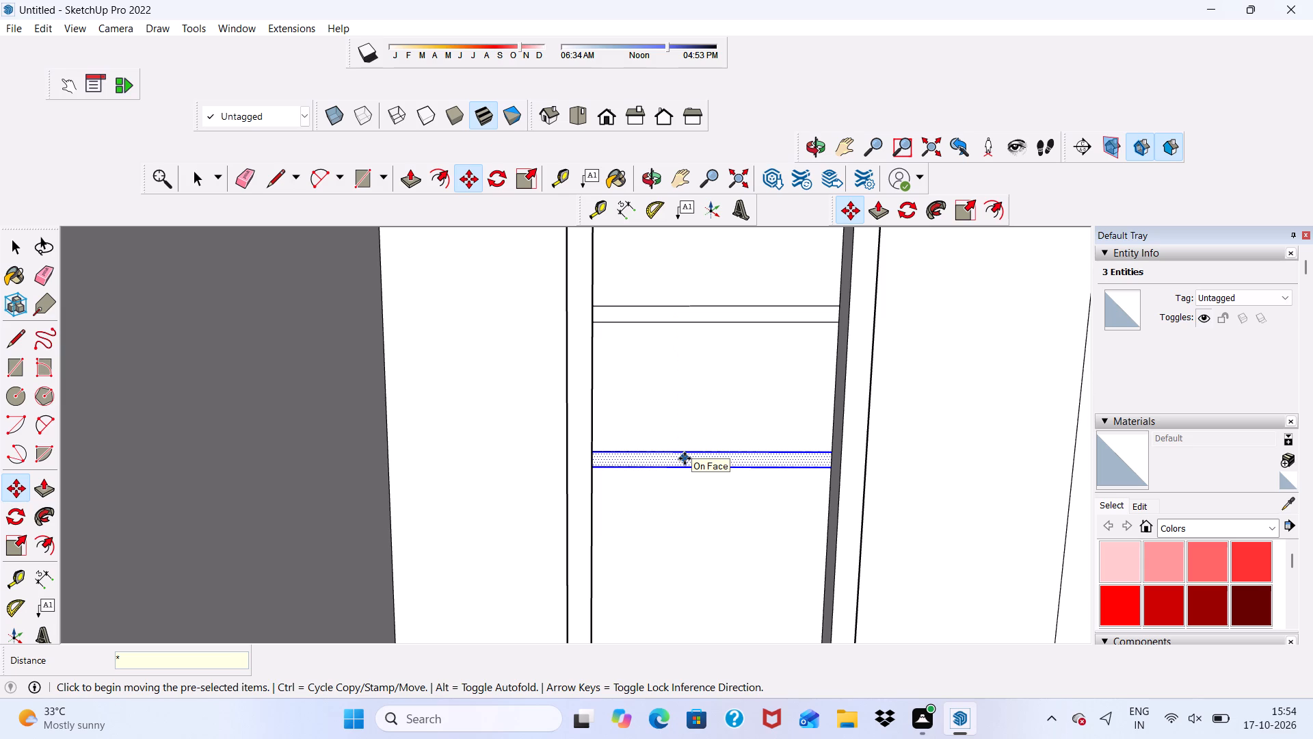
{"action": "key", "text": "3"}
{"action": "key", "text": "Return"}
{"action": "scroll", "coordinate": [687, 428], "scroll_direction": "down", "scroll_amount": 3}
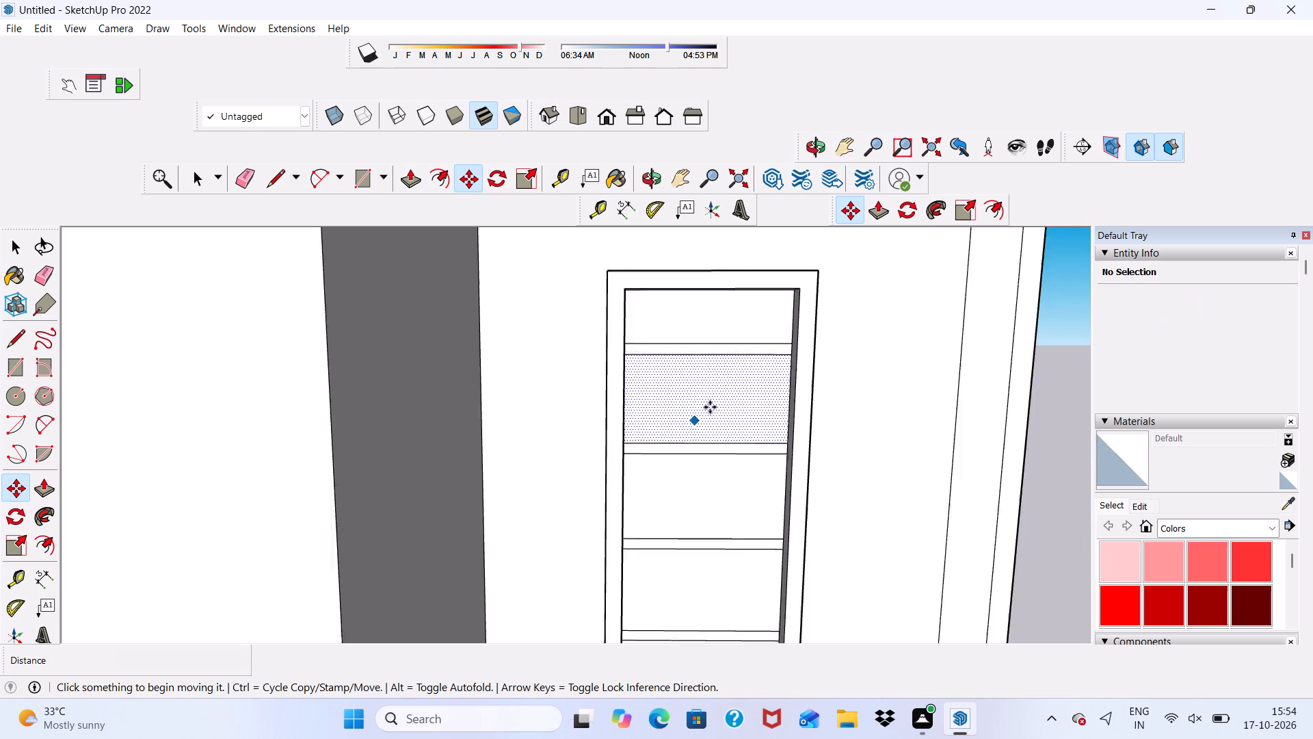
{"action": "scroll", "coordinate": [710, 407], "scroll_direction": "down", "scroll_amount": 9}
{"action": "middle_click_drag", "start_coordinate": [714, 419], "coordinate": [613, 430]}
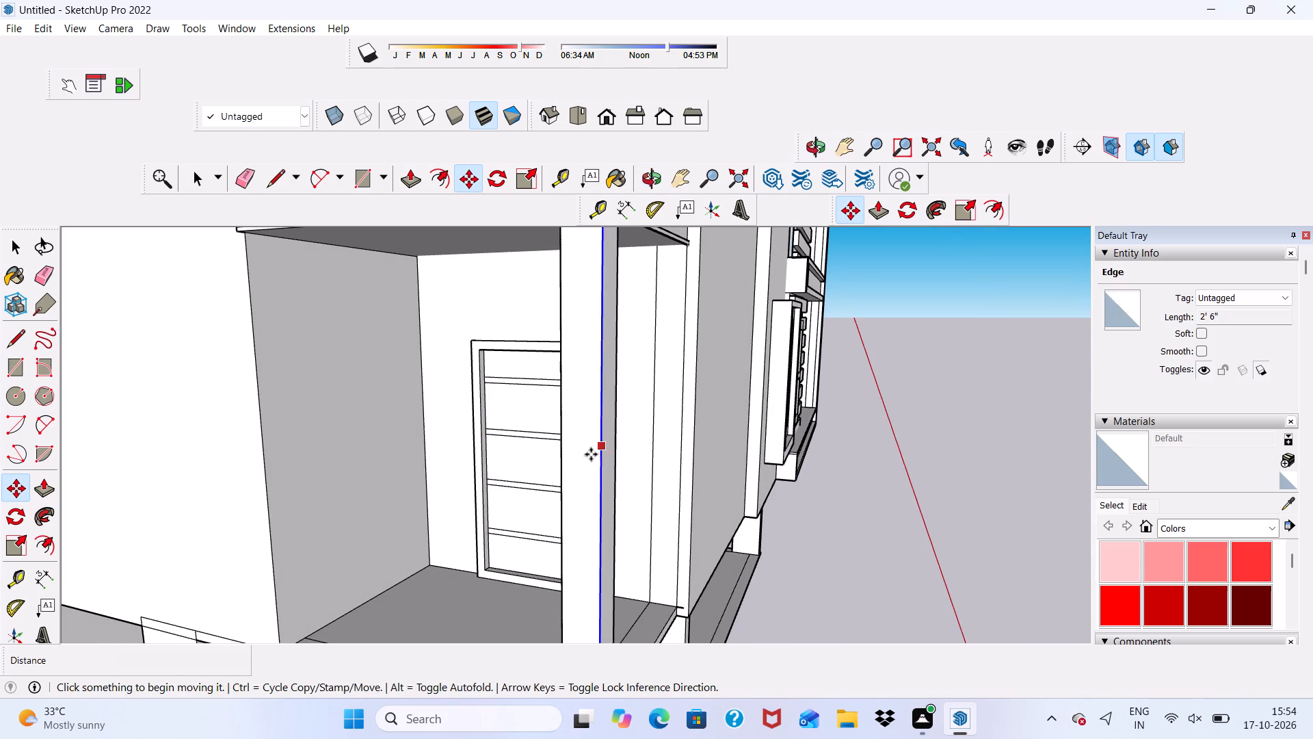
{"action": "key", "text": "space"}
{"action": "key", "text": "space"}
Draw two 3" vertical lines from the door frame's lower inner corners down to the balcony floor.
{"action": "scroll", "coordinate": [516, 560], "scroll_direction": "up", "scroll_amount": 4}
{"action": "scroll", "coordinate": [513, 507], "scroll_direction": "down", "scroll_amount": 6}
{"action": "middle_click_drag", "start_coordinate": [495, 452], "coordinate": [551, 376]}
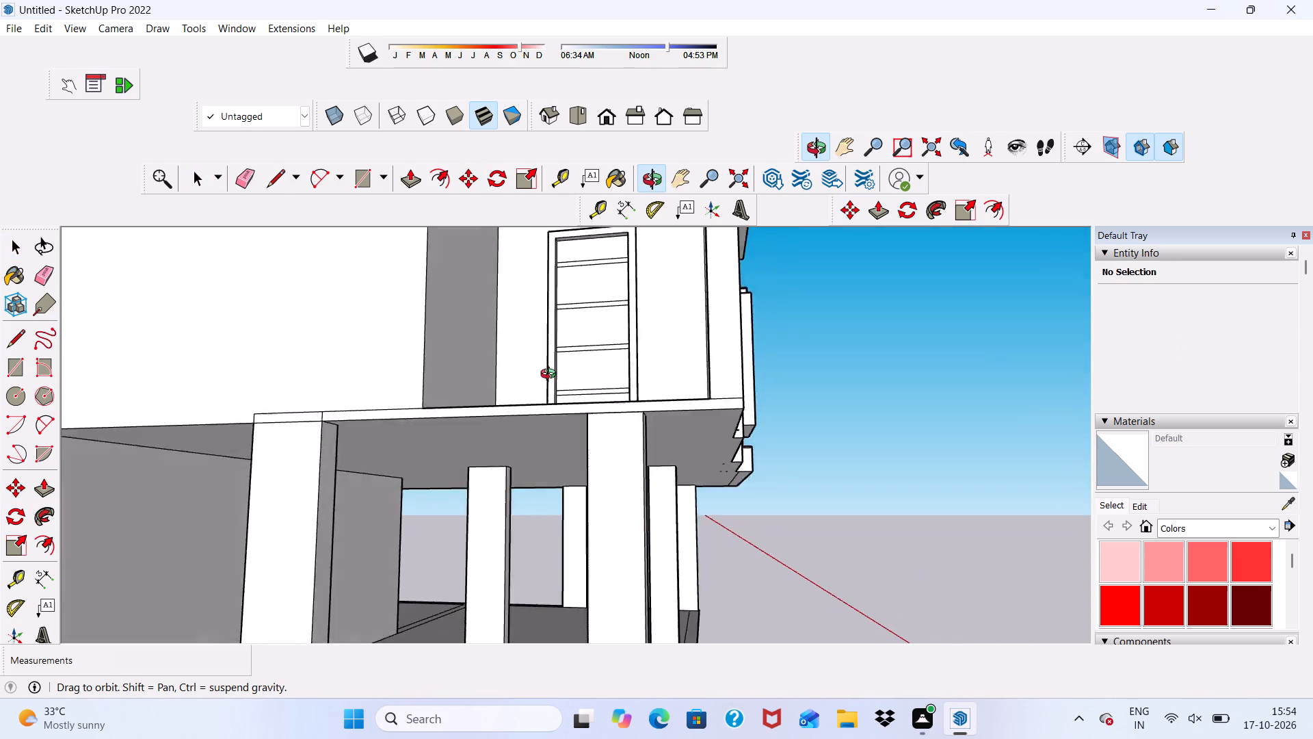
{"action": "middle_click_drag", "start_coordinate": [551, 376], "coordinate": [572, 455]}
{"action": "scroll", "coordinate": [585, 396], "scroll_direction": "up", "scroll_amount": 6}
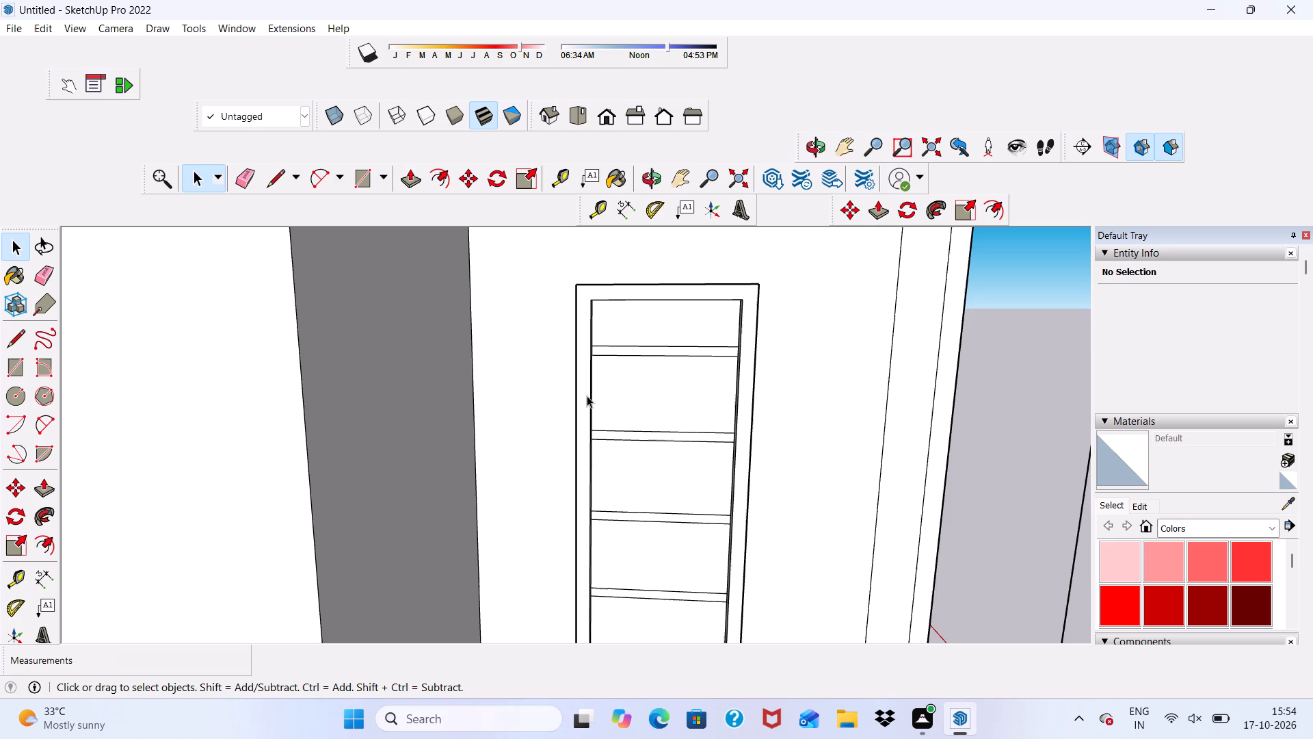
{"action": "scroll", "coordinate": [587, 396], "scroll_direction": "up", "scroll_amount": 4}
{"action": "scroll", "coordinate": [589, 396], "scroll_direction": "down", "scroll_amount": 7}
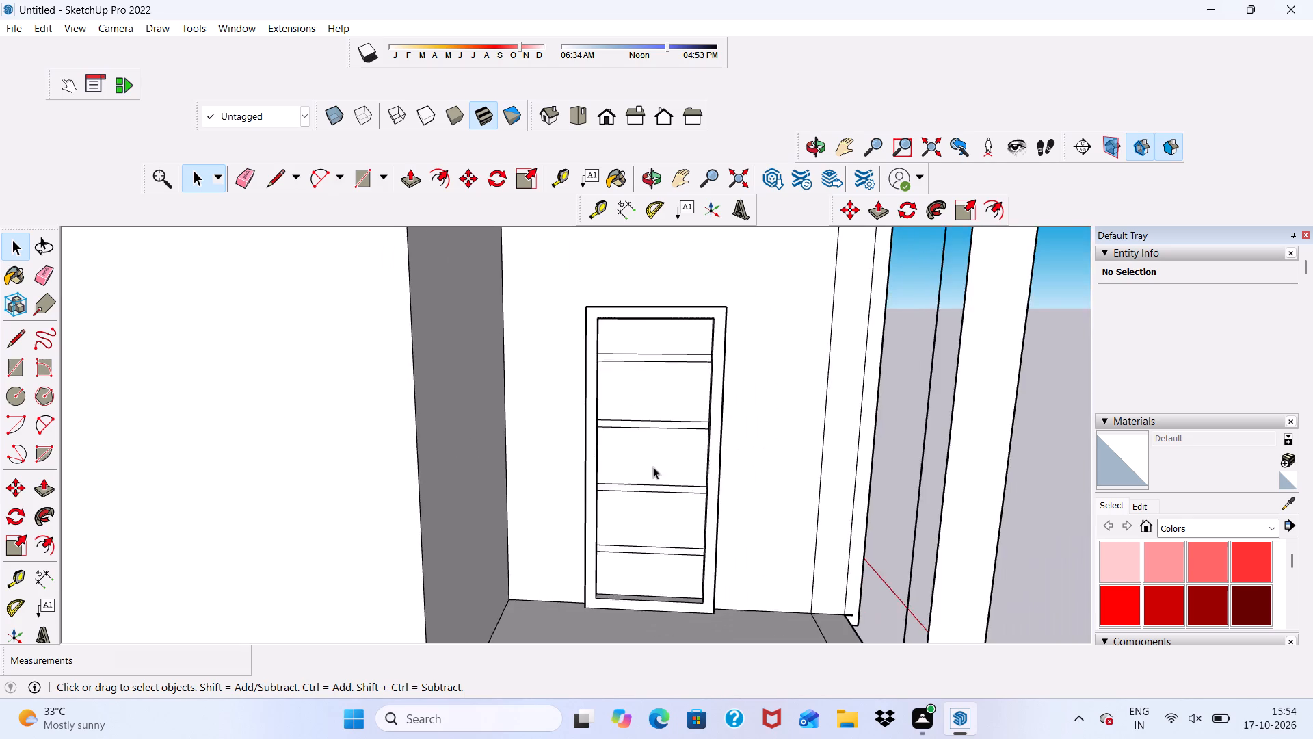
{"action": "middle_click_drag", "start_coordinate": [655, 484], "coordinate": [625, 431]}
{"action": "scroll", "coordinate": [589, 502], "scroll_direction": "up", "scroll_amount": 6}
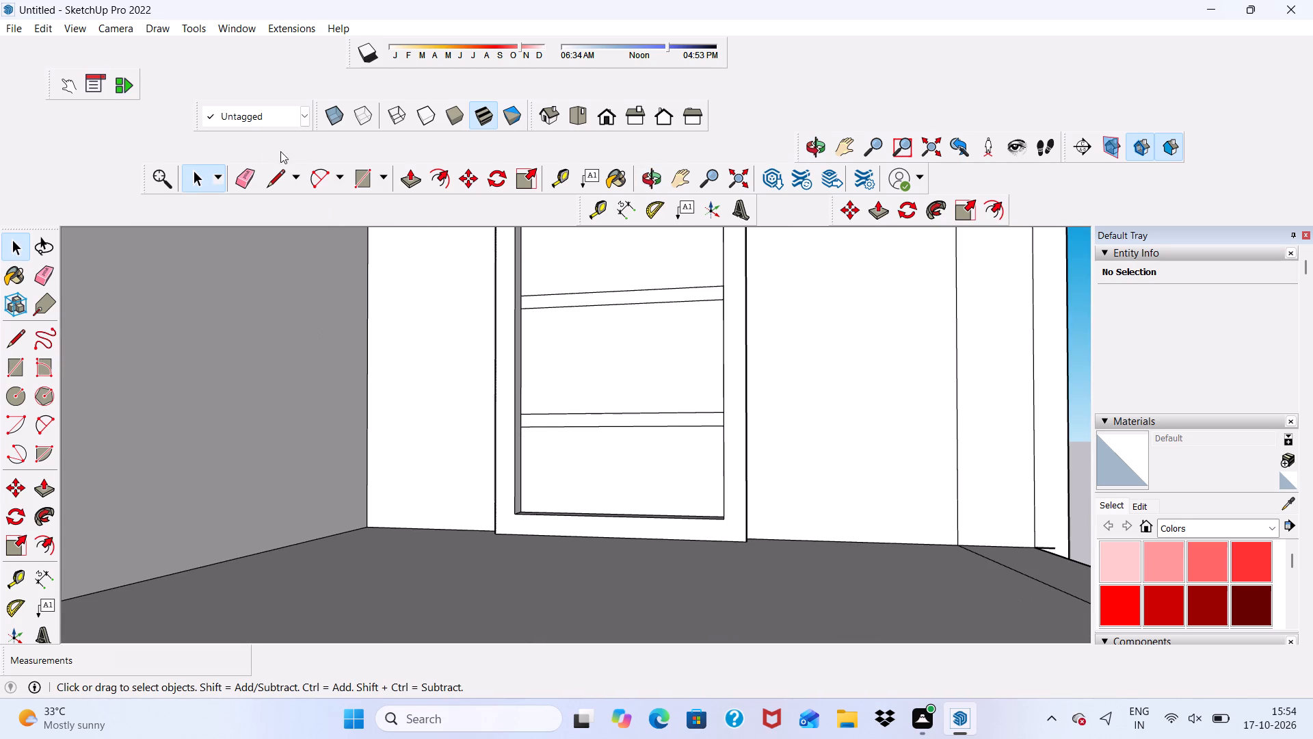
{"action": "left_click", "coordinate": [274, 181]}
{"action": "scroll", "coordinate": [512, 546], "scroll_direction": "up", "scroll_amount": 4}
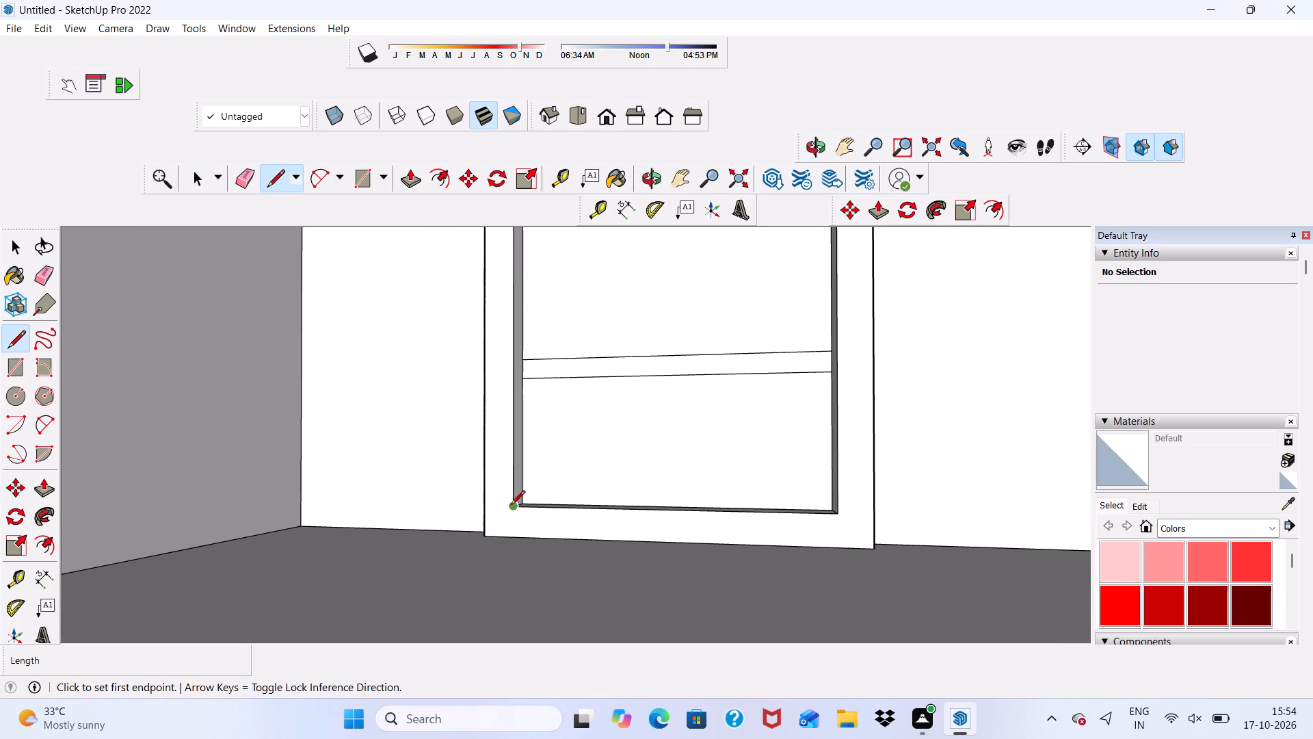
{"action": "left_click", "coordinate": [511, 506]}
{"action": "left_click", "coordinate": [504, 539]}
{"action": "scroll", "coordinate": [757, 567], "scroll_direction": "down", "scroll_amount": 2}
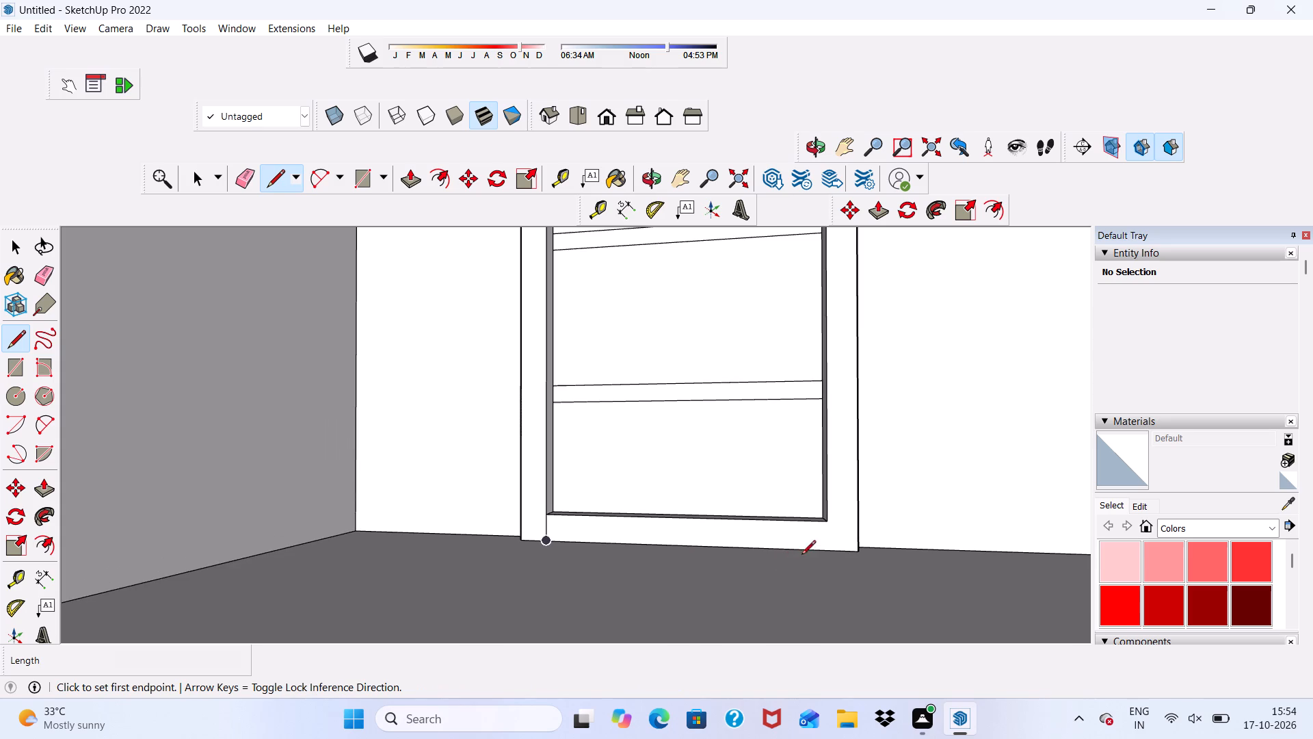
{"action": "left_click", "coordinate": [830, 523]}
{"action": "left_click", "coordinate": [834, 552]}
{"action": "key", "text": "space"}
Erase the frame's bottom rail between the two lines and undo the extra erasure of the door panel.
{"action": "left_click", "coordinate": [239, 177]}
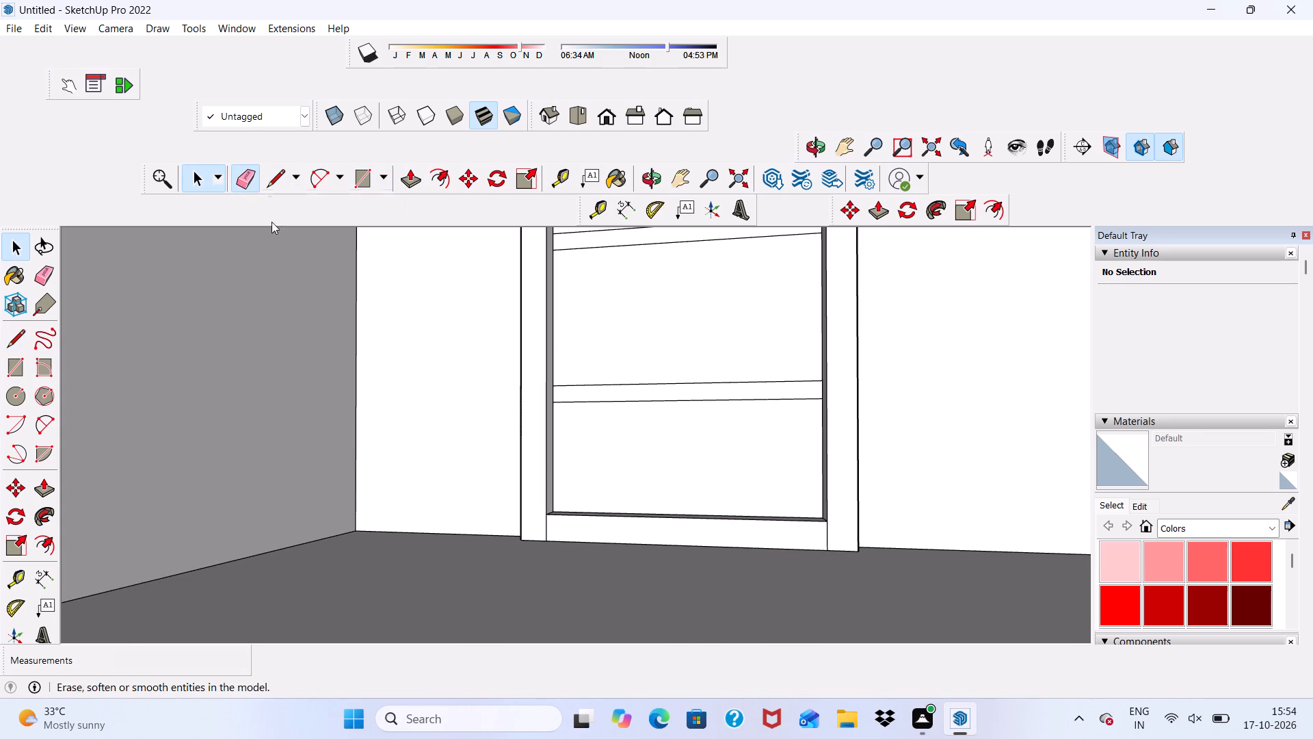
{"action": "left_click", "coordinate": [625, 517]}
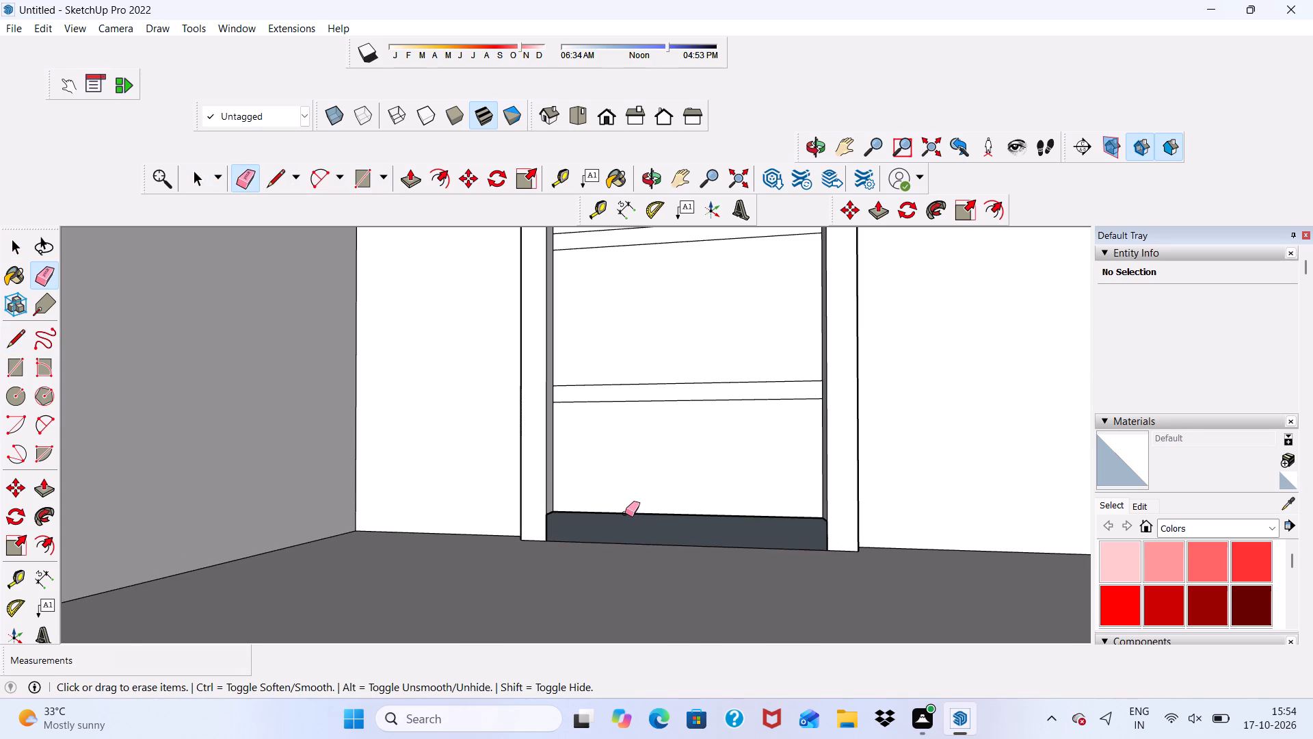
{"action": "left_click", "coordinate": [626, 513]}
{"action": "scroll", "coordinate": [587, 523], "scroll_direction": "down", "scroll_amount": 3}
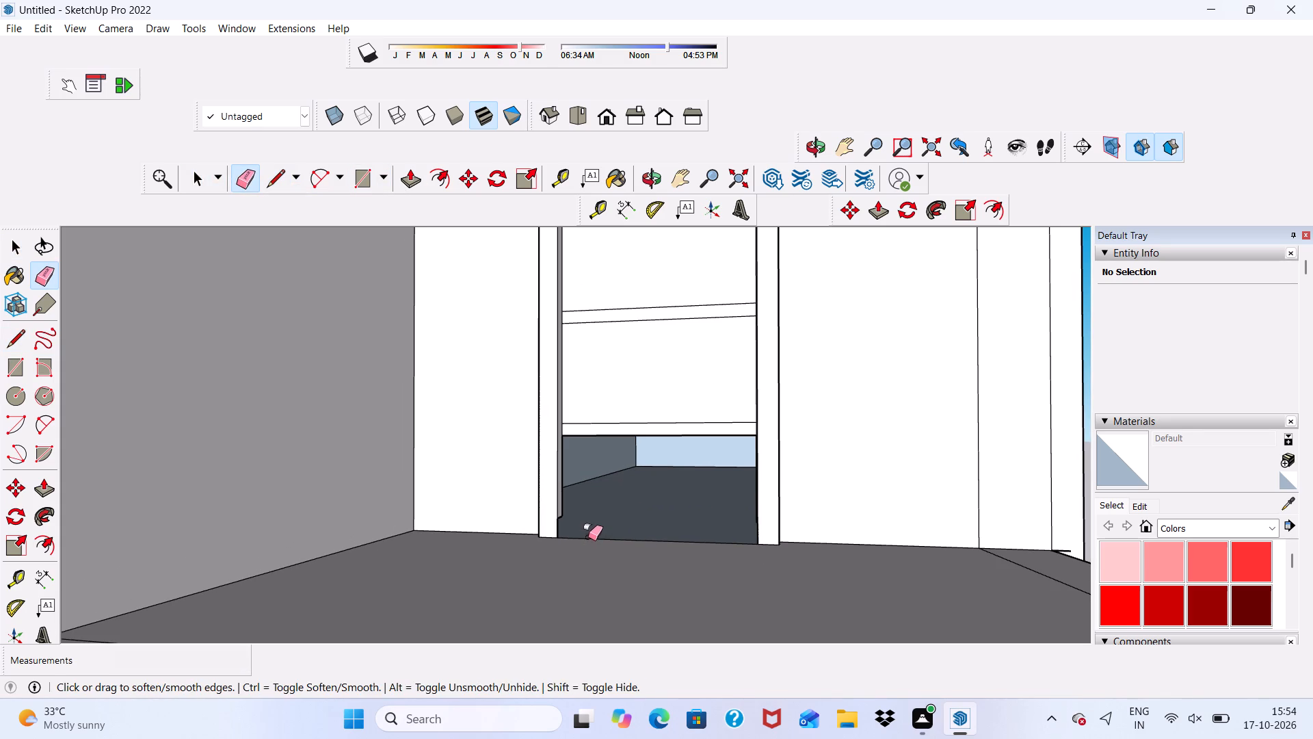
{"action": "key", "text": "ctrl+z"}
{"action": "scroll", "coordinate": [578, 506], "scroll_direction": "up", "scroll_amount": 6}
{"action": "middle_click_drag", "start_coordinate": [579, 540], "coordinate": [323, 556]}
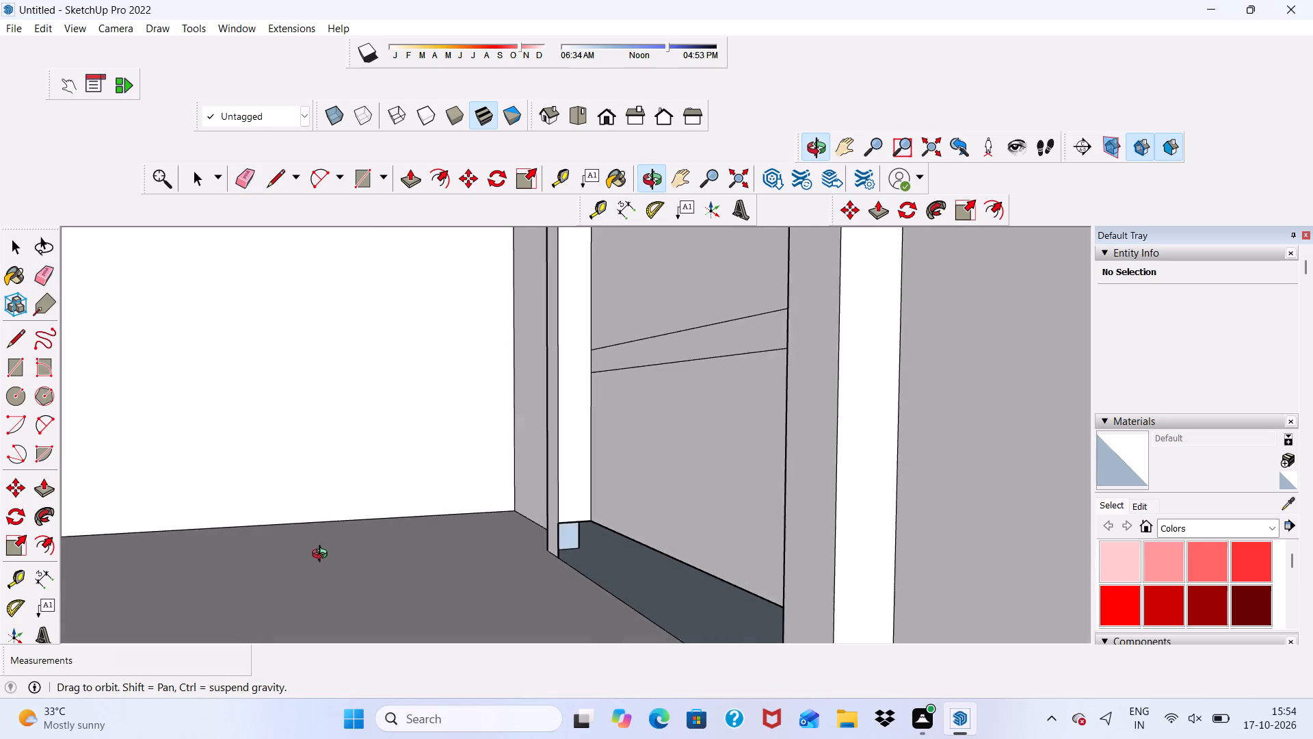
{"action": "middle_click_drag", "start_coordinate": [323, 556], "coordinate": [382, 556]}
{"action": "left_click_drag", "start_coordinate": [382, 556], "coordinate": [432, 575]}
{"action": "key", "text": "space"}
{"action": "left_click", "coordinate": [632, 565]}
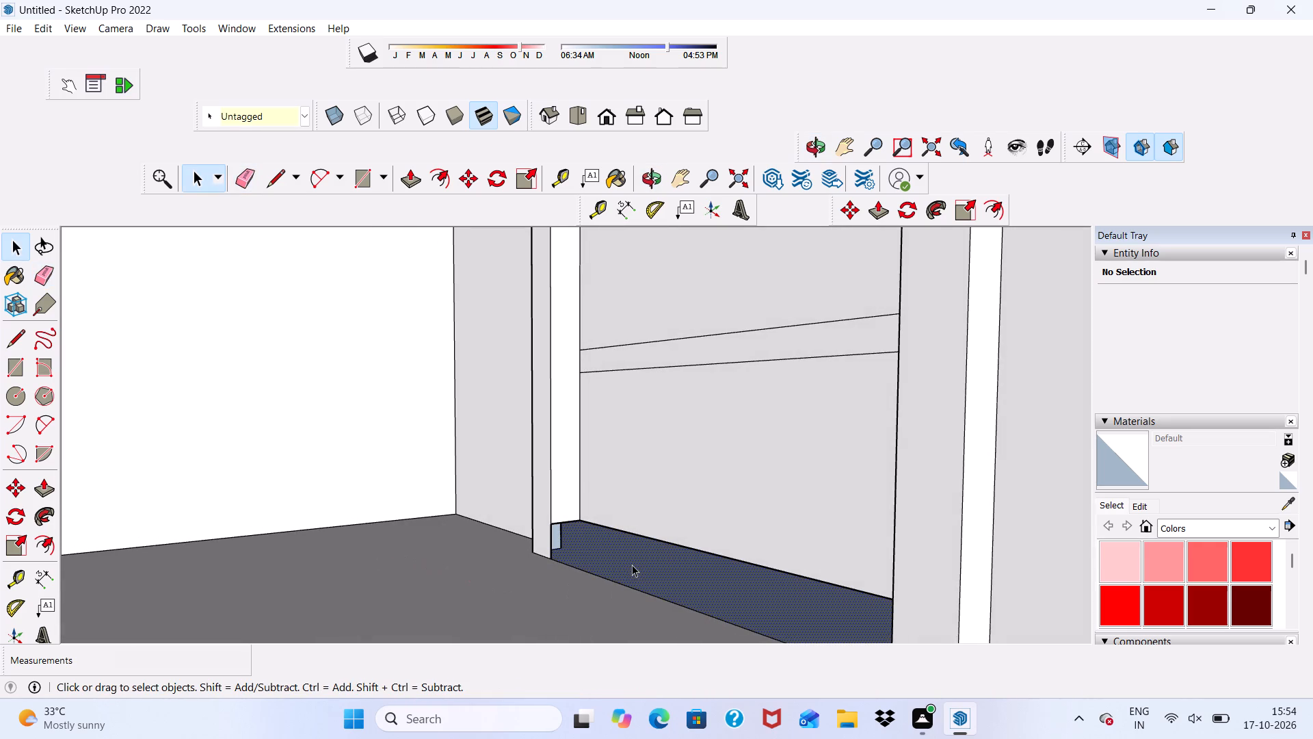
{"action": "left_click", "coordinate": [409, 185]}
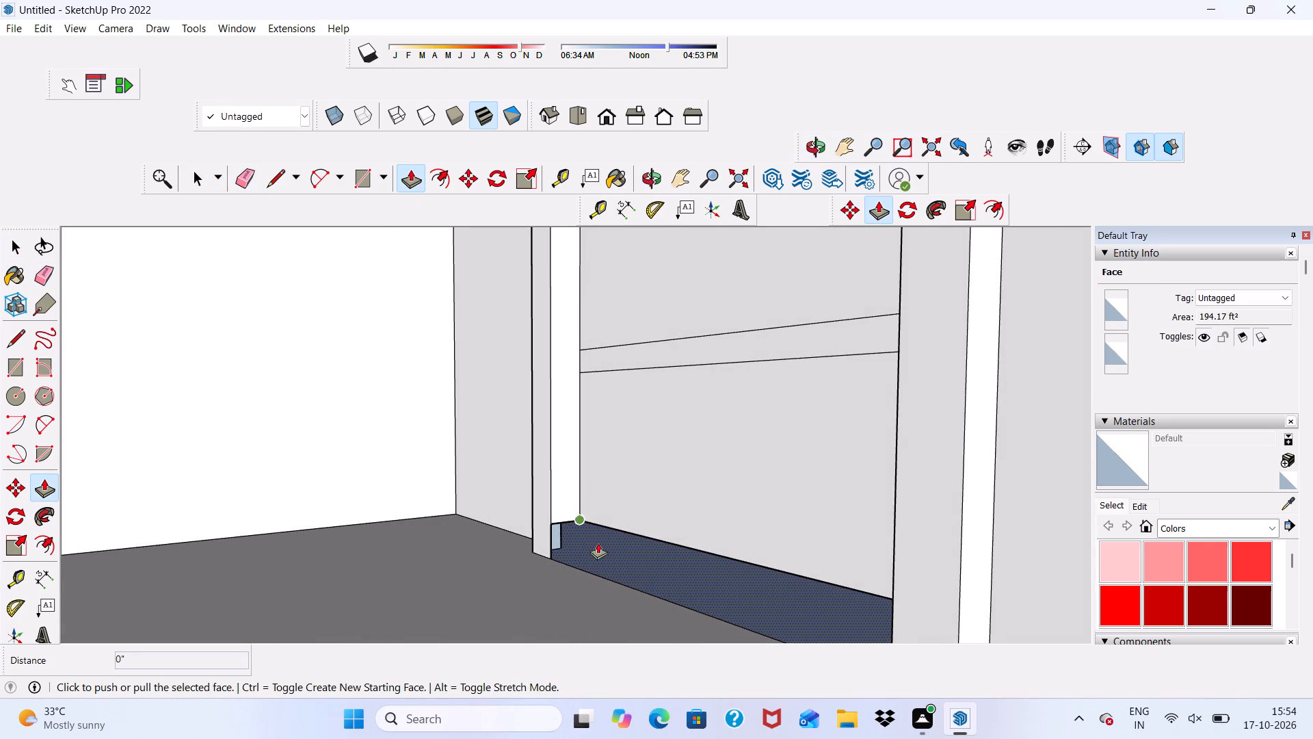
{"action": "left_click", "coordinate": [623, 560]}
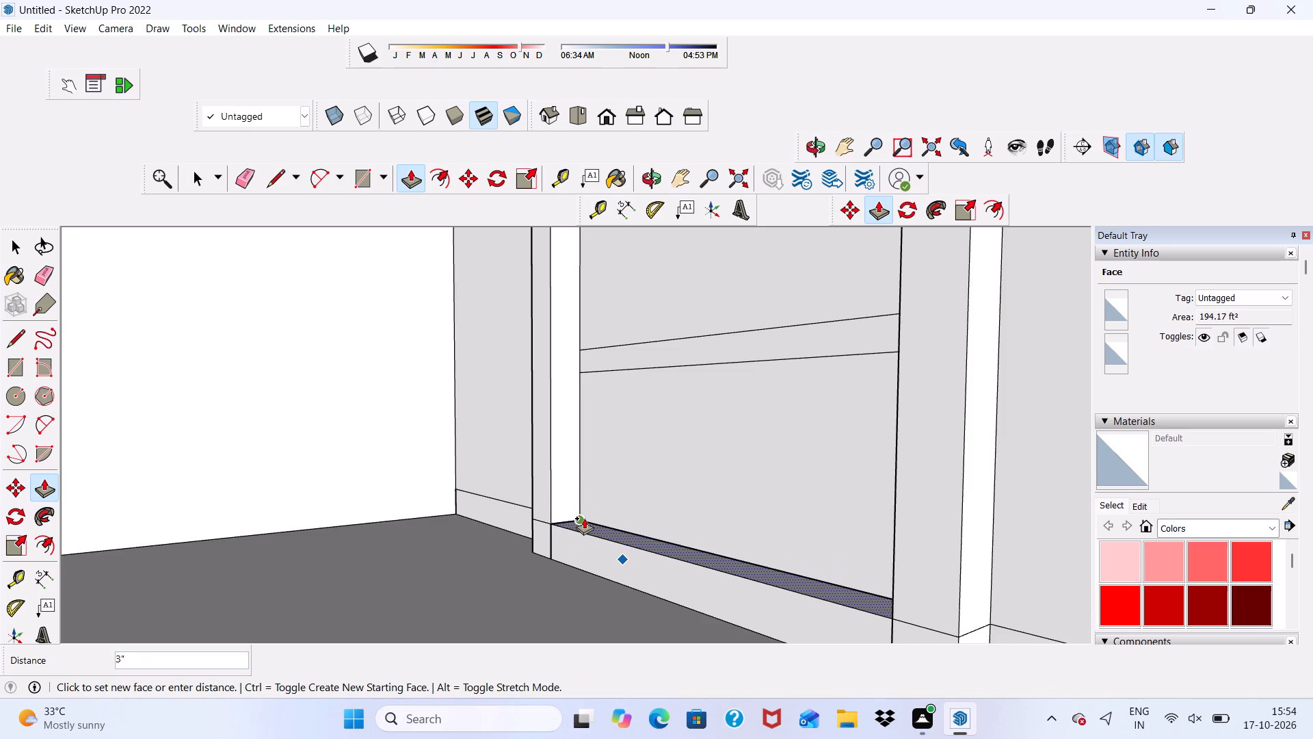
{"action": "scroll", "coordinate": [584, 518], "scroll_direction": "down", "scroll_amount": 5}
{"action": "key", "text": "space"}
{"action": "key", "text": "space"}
Undo the bottom rail removal, corner lines, door strips and frame extrusion, back to the flat offset door outline.
{"action": "scroll", "coordinate": [596, 530], "scroll_direction": "down", "scroll_amount": 5}
{"action": "middle_click_drag", "start_coordinate": [637, 556], "coordinate": [715, 543]}
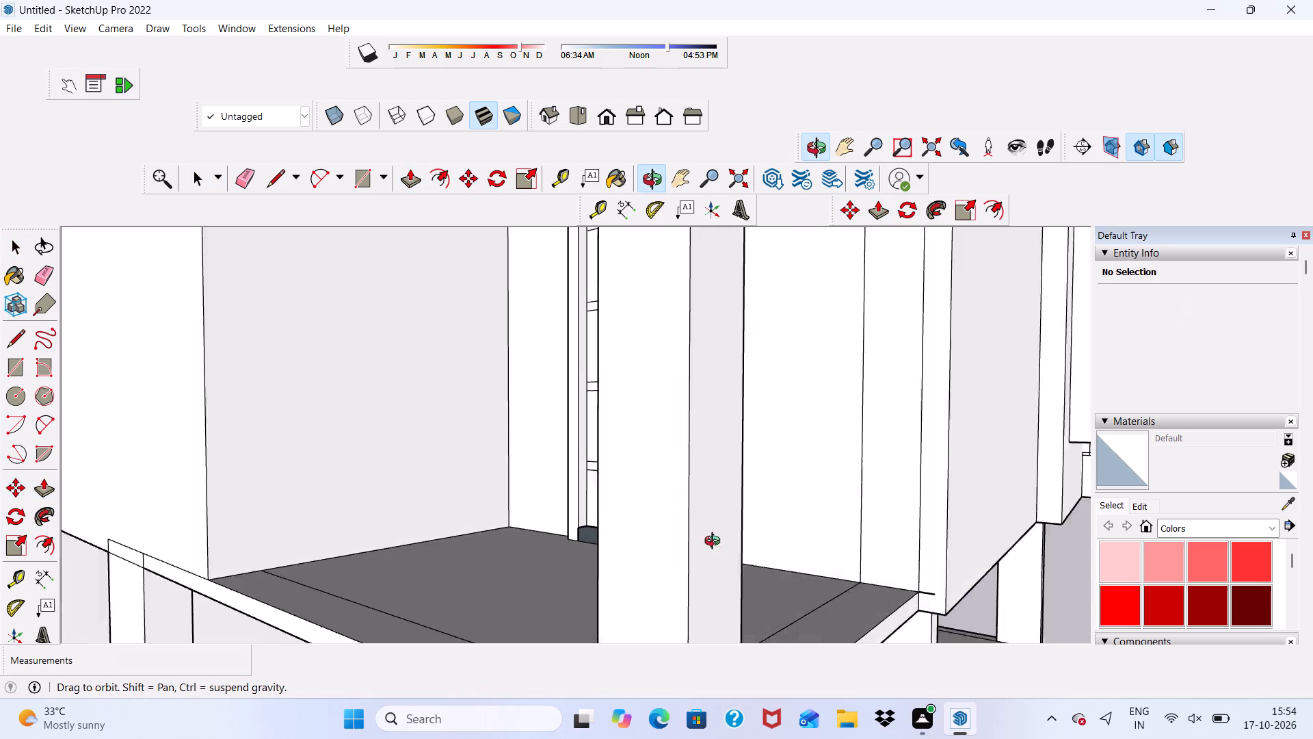
{"action": "middle_click_drag", "start_coordinate": [715, 543], "coordinate": [759, 534]}
{"action": "scroll", "coordinate": [759, 532], "scroll_direction": "up", "scroll_amount": 5}
{"action": "scroll", "coordinate": [445, 488], "scroll_direction": "down", "scroll_amount": 6}
{"action": "middle_click_drag", "start_coordinate": [507, 539], "coordinate": [559, 539]}
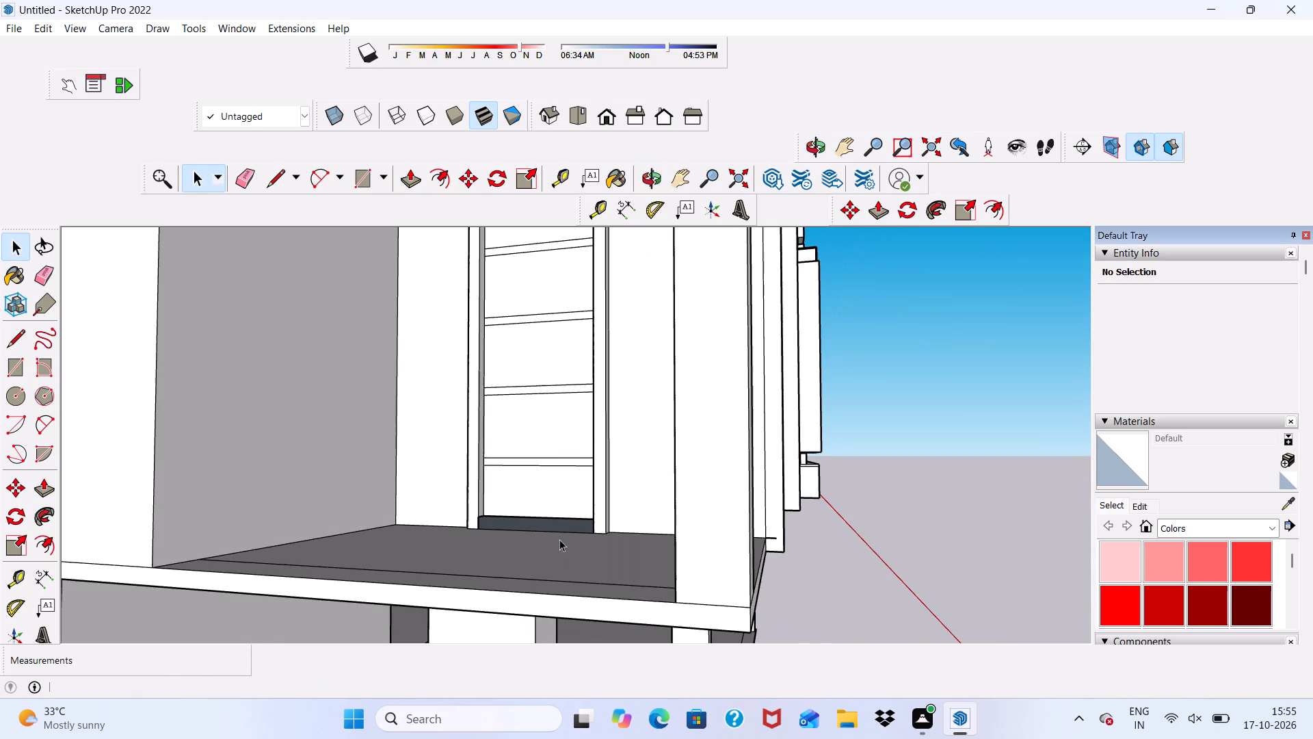
{"action": "key", "text": "ctrl+z"}
{"action": "key", "text": "ctrl+z"}
{"action": "key", "text": "ctrl+z"}
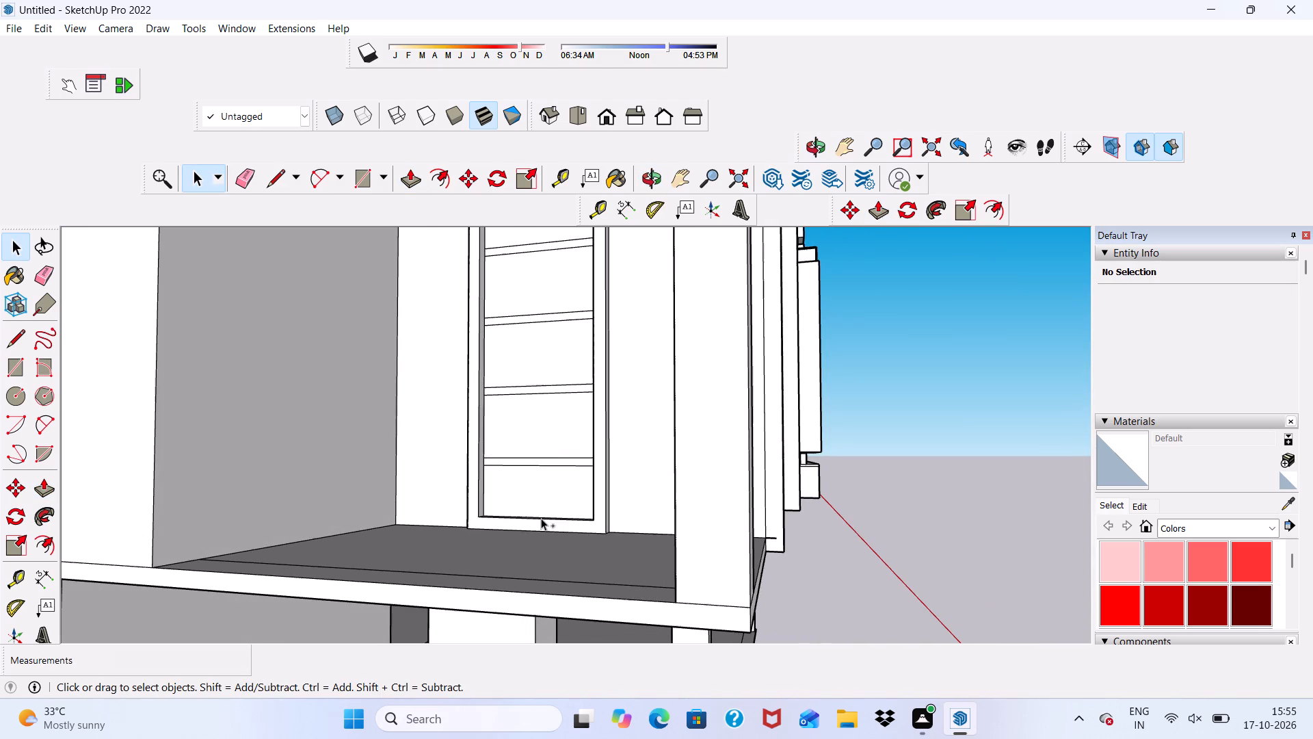
{"action": "key", "text": "ctrl+z"}
{"action": "key", "text": "ctrl+z"}
{"action": "key", "text": "ctrl+z"}
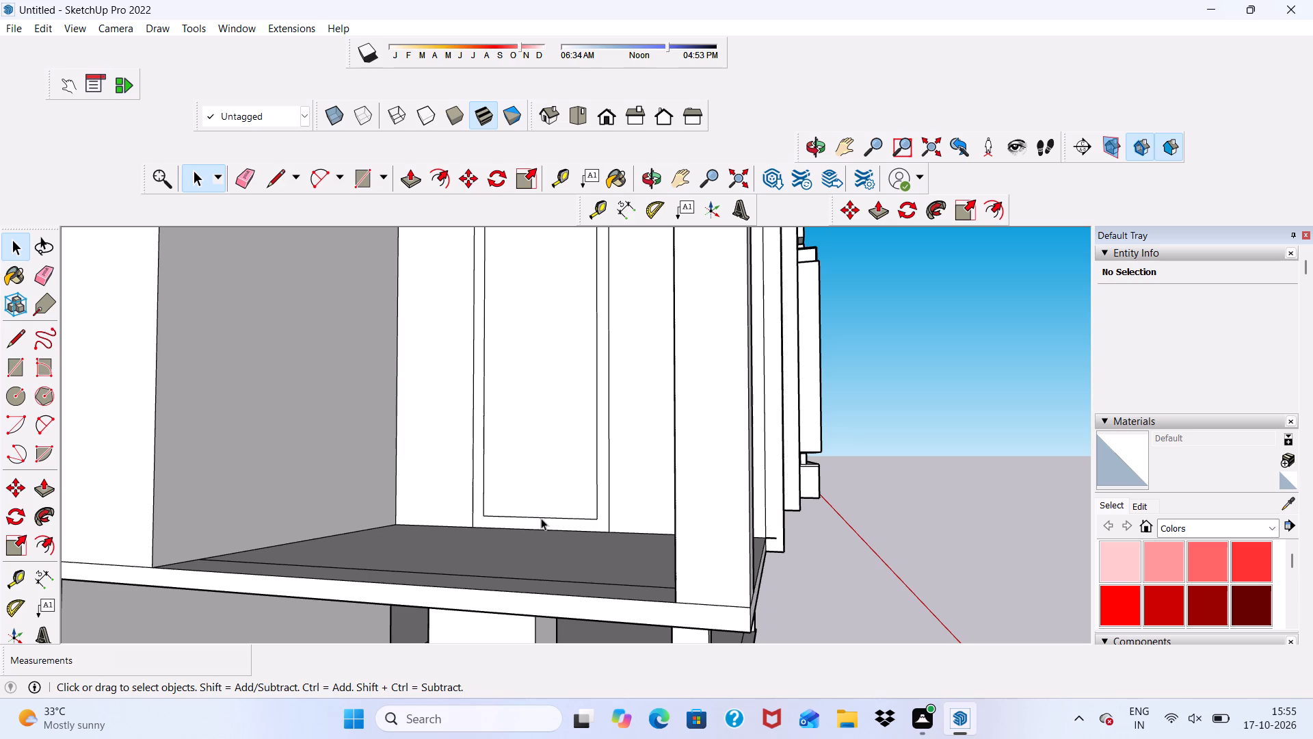
Draw two 3" vertical lines from the flat door outline's lower inner corners down to the balcony floor.
{"action": "left_click", "coordinate": [288, 177]}
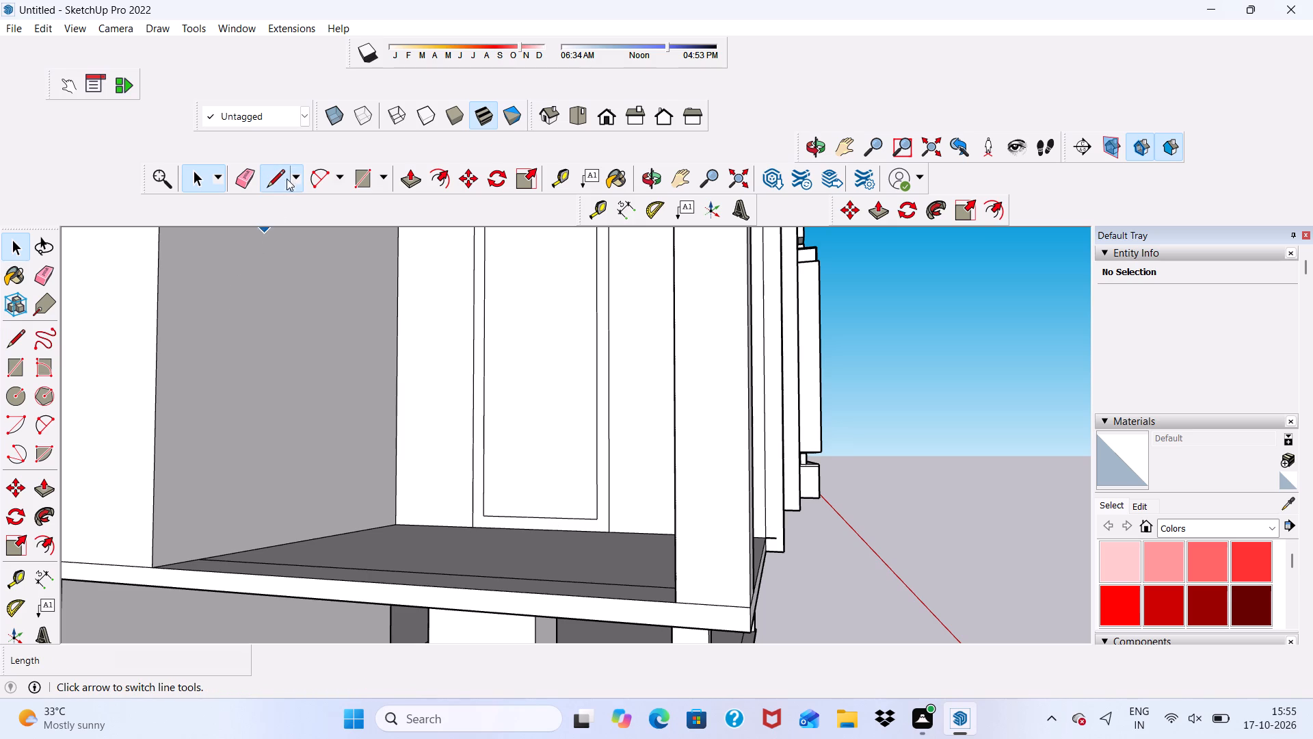
{"action": "scroll", "coordinate": [484, 544], "scroll_direction": "up", "scroll_amount": 7}
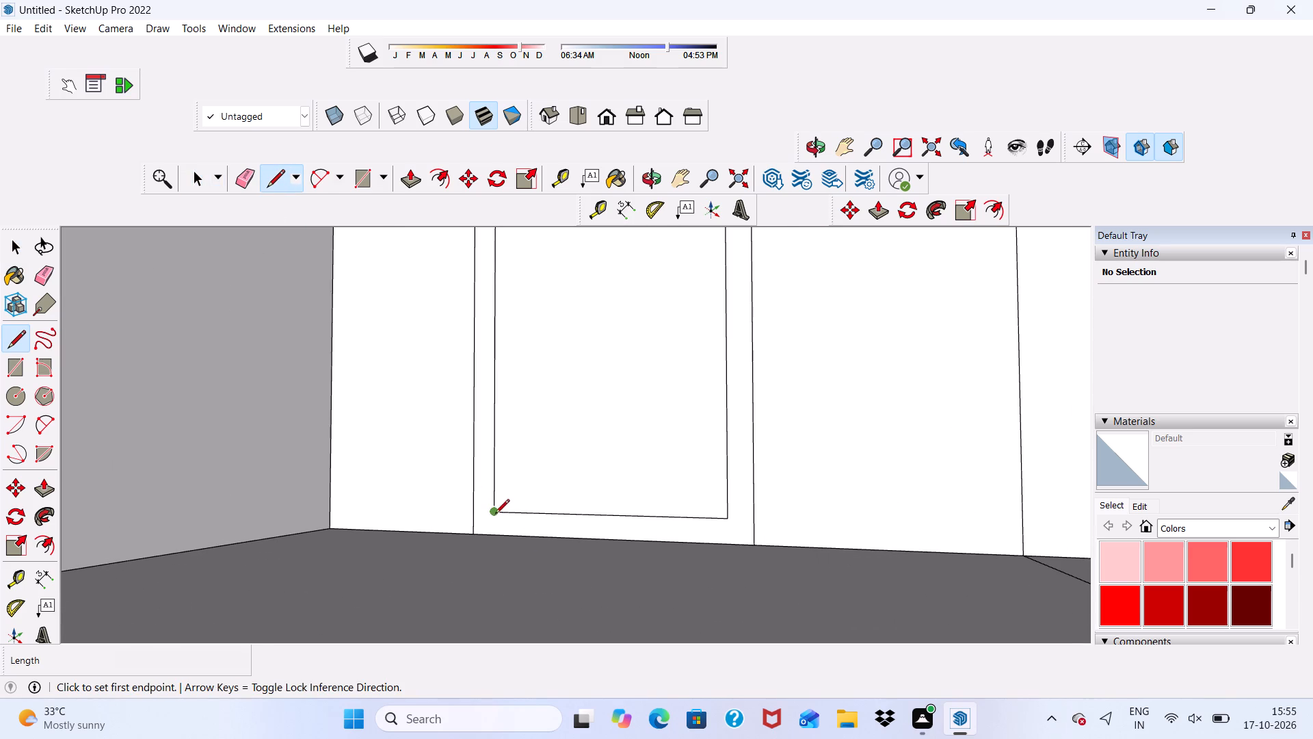
{"action": "left_click", "coordinate": [495, 515]}
{"action": "left_click", "coordinate": [492, 539]}
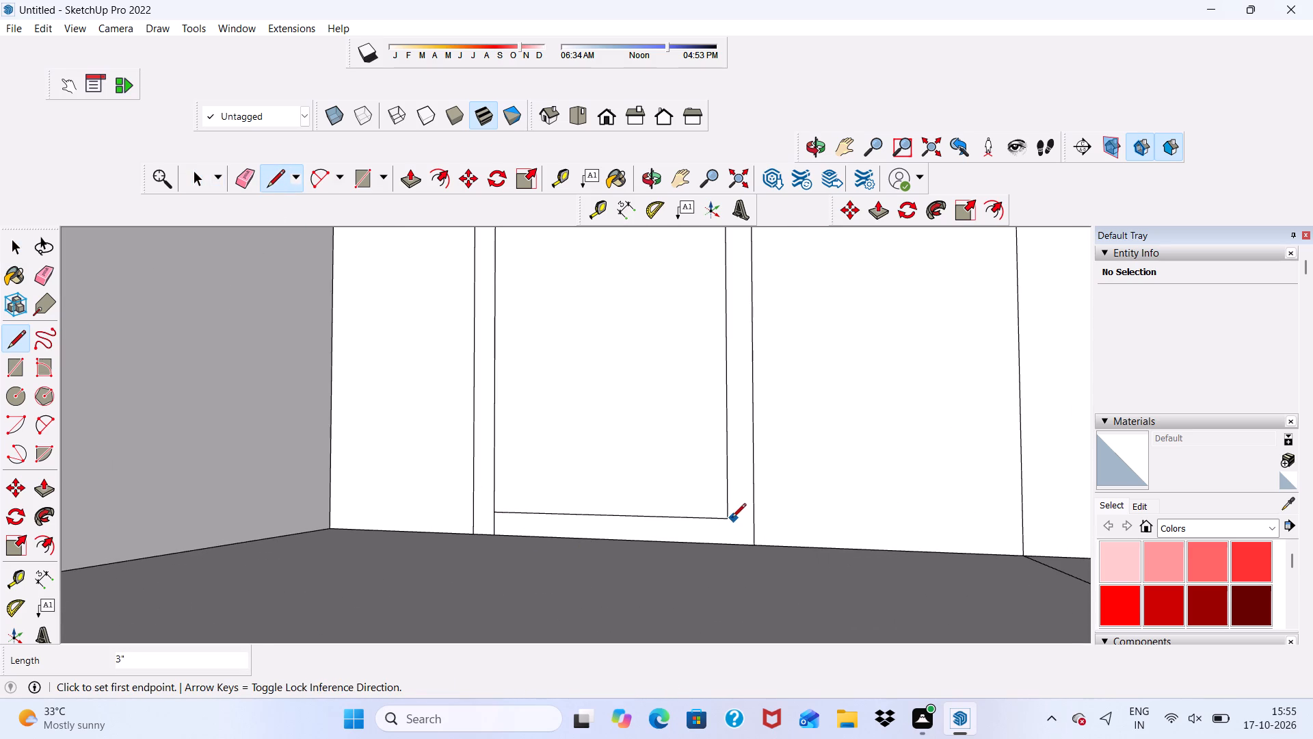
{"action": "left_click", "coordinate": [727, 519]}
{"action": "left_click", "coordinate": [727, 543]}
{"action": "key", "text": "space"}
Erase the inner outline's bottom edge between the two lines so the door panel extends to the floor.
{"action": "left_click_drag", "start_coordinate": [250, 172], "coordinate": [250, 174]}
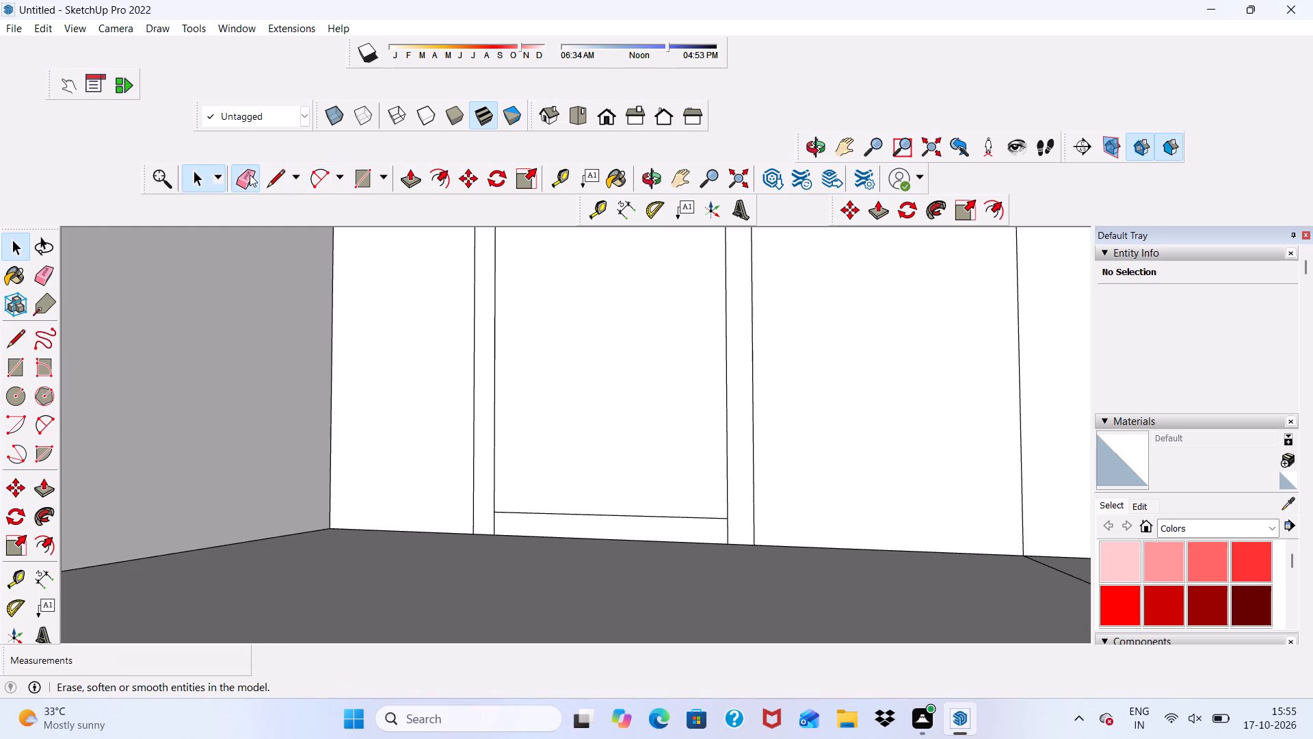
{"action": "left_click_drag", "start_coordinate": [250, 174], "coordinate": [259, 206]}
{"action": "left_click_drag", "start_coordinate": [252, 186], "coordinate": [241, 183]}
{"action": "left_click_drag", "start_coordinate": [241, 183], "coordinate": [330, 289]}
{"action": "scroll", "coordinate": [554, 588], "scroll_direction": "down", "scroll_amount": 4}
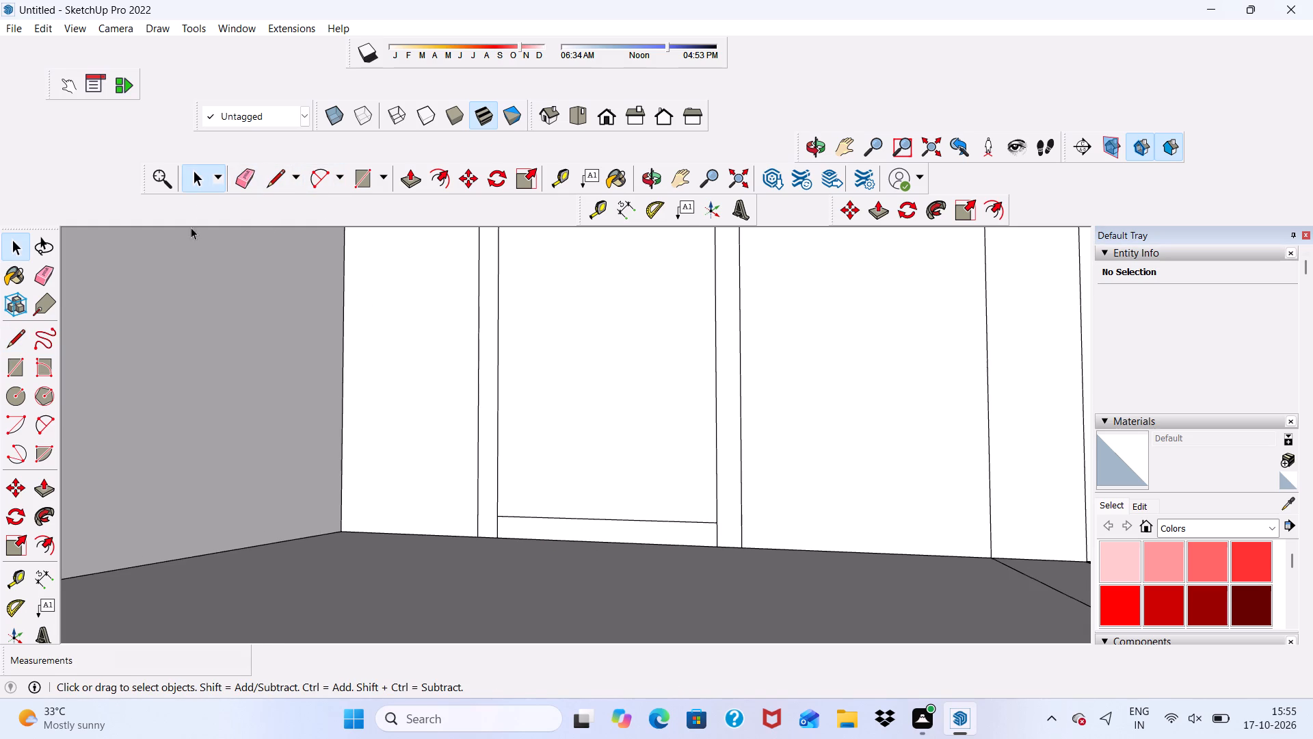
{"action": "left_click", "coordinate": [242, 173]}
{"action": "left_click", "coordinate": [614, 521]}
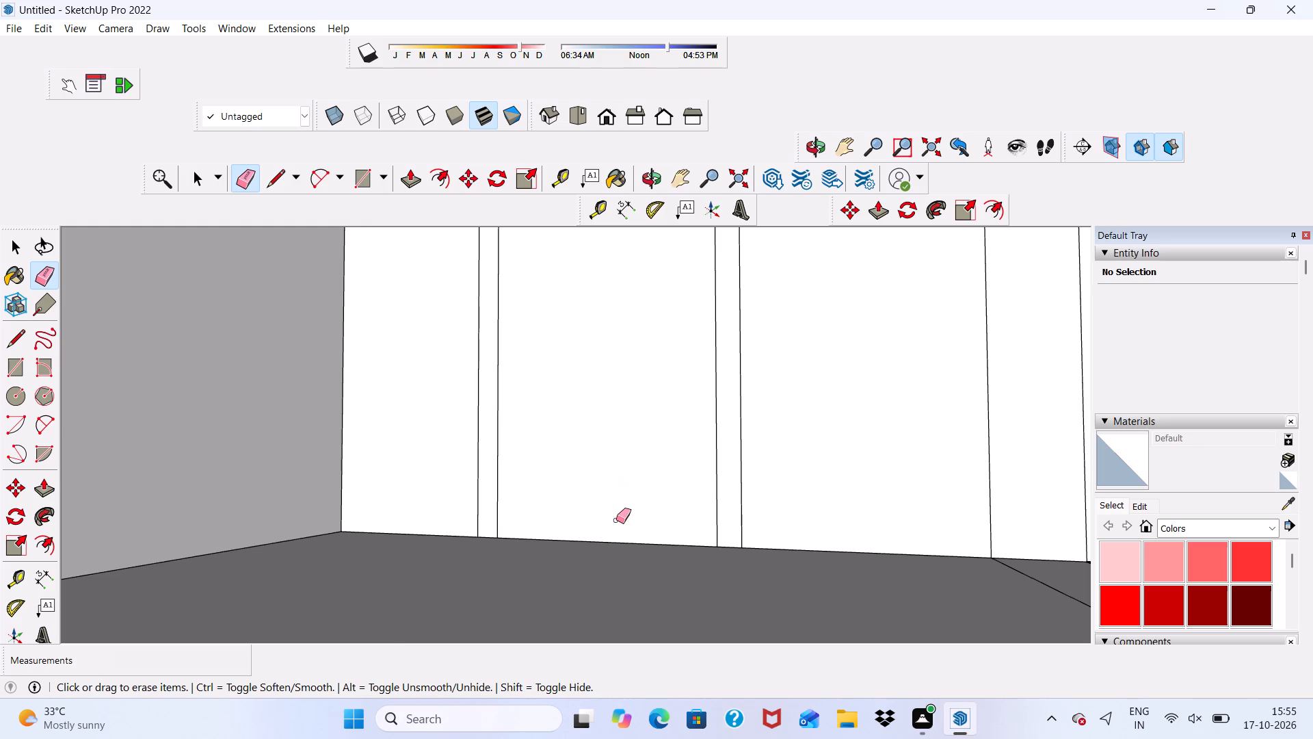
{"action": "scroll", "coordinate": [536, 504], "scroll_direction": "down", "scroll_amount": 9}
{"action": "key", "text": "space"}
{"action": "scroll", "coordinate": [500, 384], "scroll_direction": "up", "scroll_amount": 4}
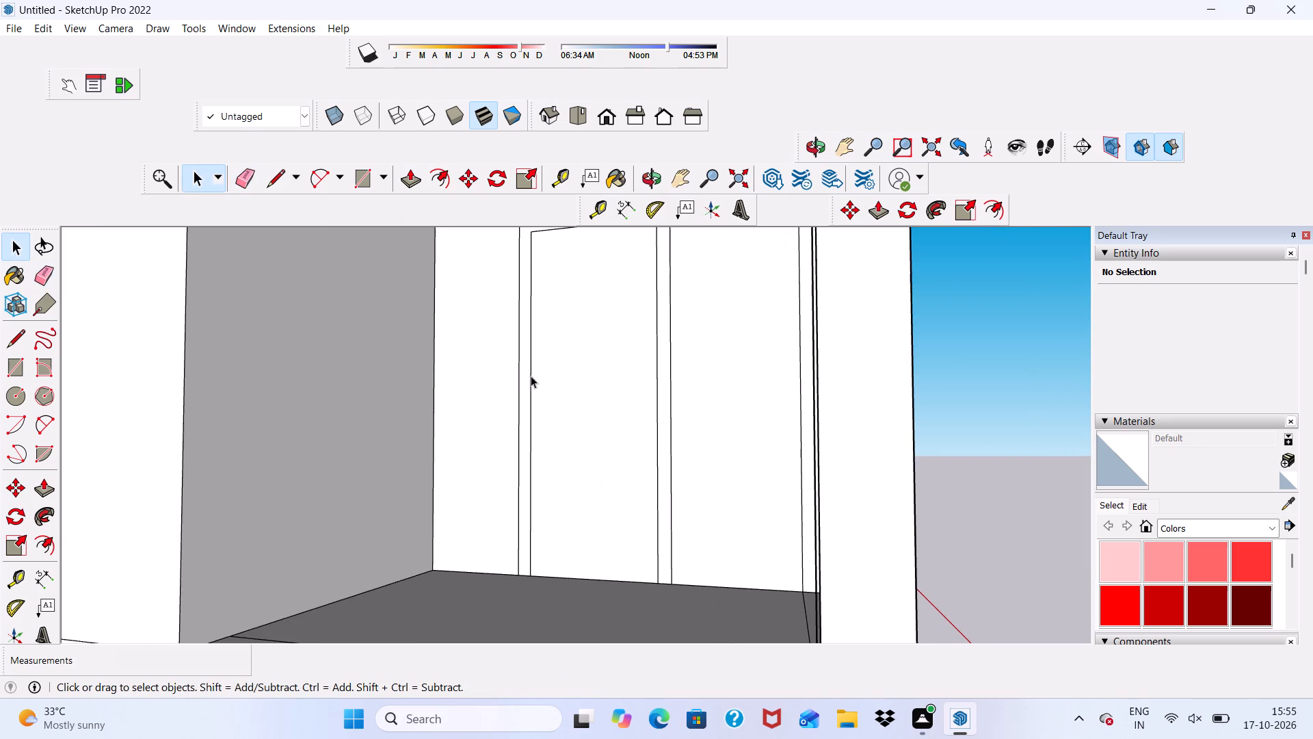
Extrude the balcony door's frame face outward by 3" from the wall.
{"action": "left_click", "coordinate": [531, 376]}
{"action": "left_click", "coordinate": [522, 385]}
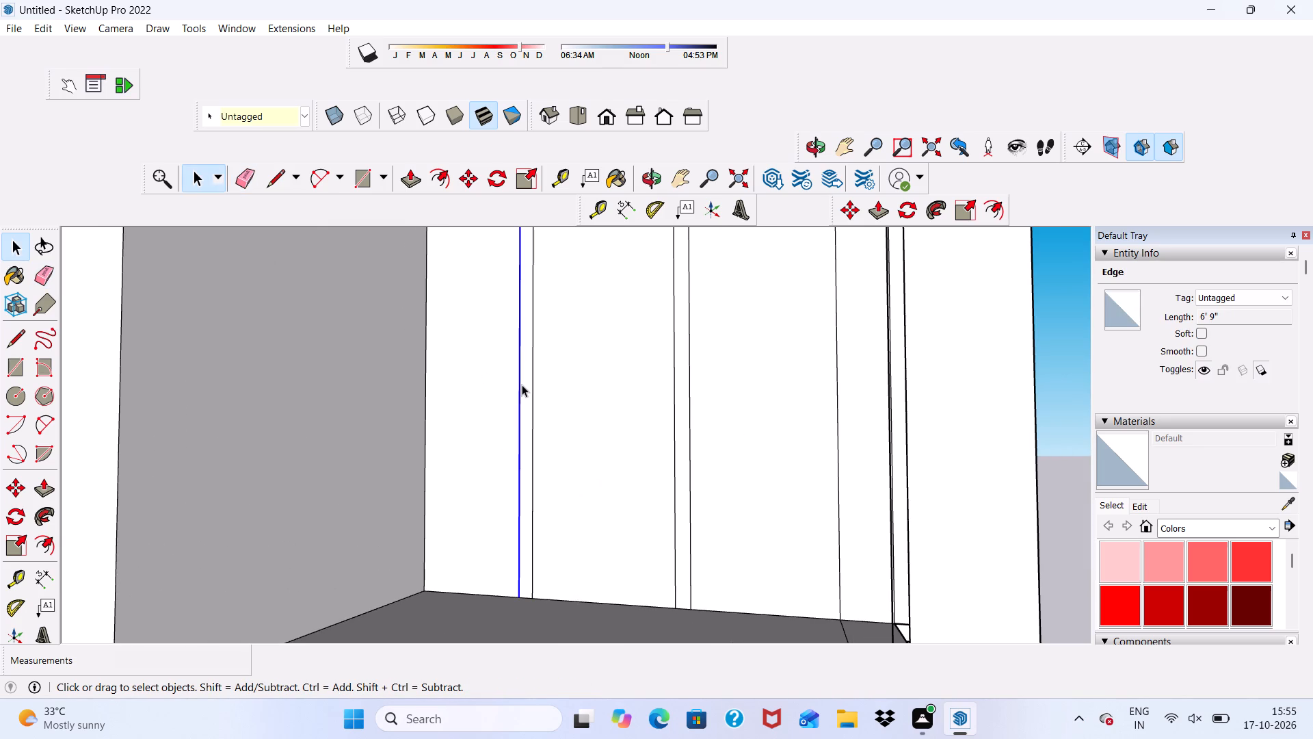
{"action": "left_click", "coordinate": [527, 374]}
{"action": "left_click", "coordinate": [410, 172]}
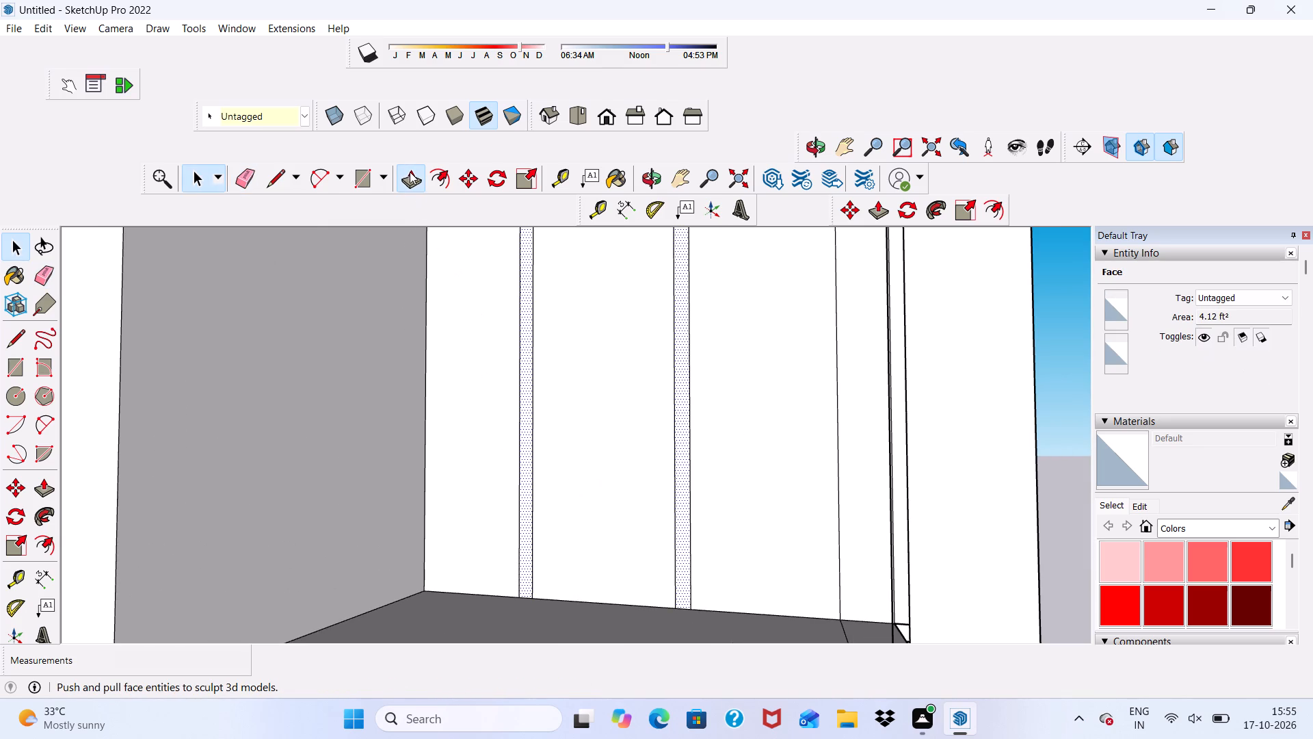
{"action": "left_click", "coordinate": [526, 353]}
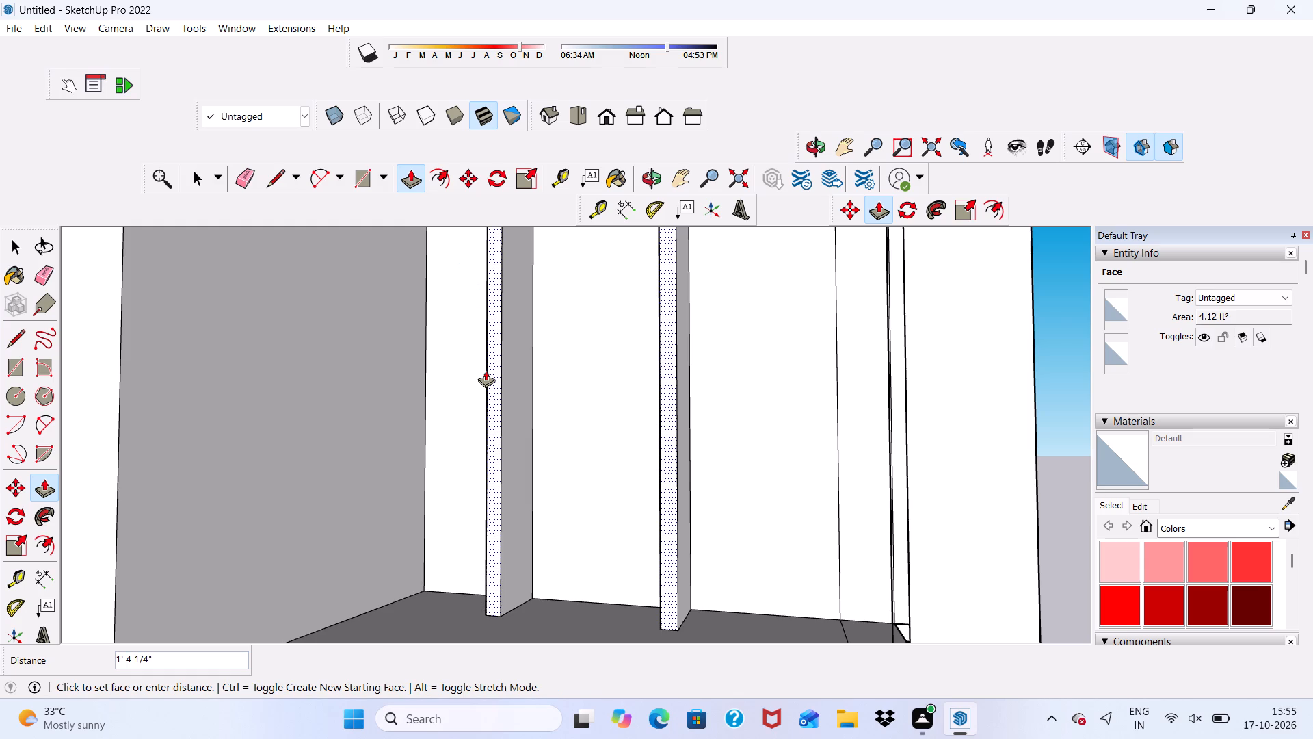
{"action": "key", "text": "3"}
{"action": "key", "text": "shift+quotedbl"}
{"action": "key", "text": "Return"}
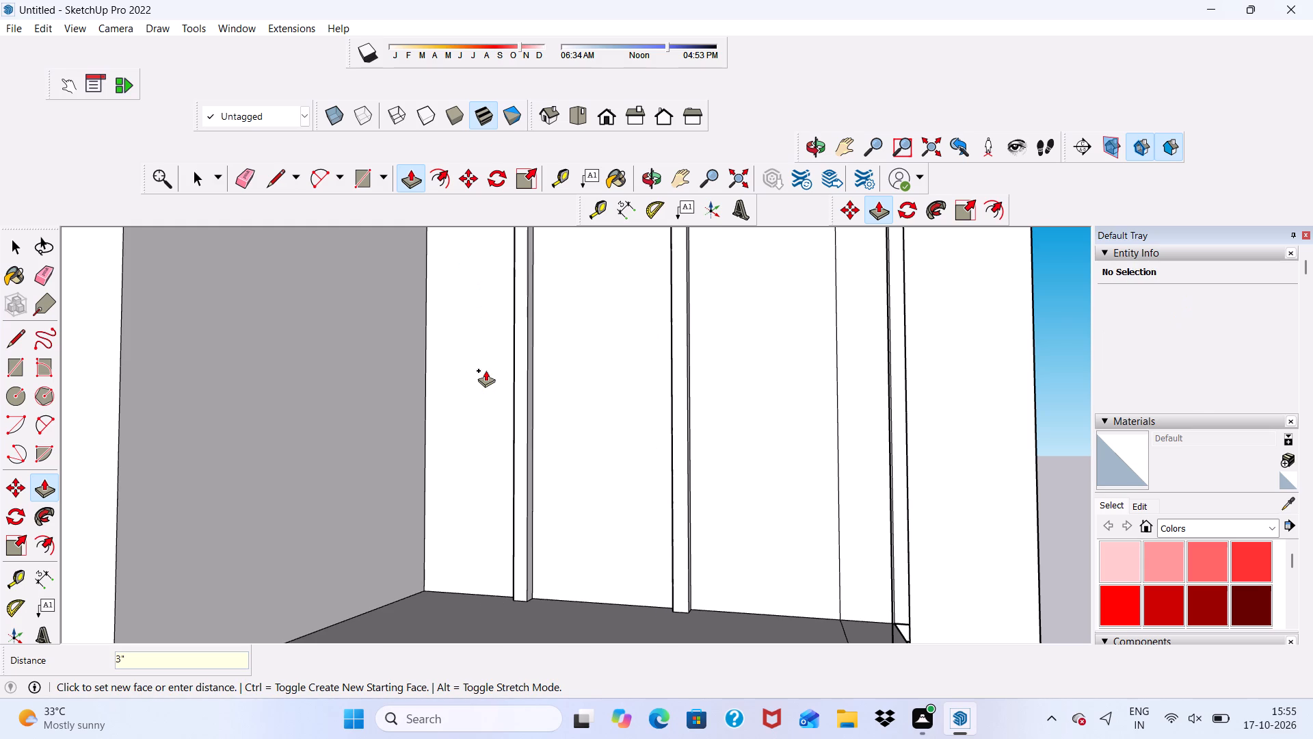
{"action": "scroll", "coordinate": [503, 350], "scroll_direction": "down", "scroll_amount": 6}
{"action": "scroll", "coordinate": [503, 534], "scroll_direction": "down", "scroll_amount": 4}
{"action": "key", "text": "space"}
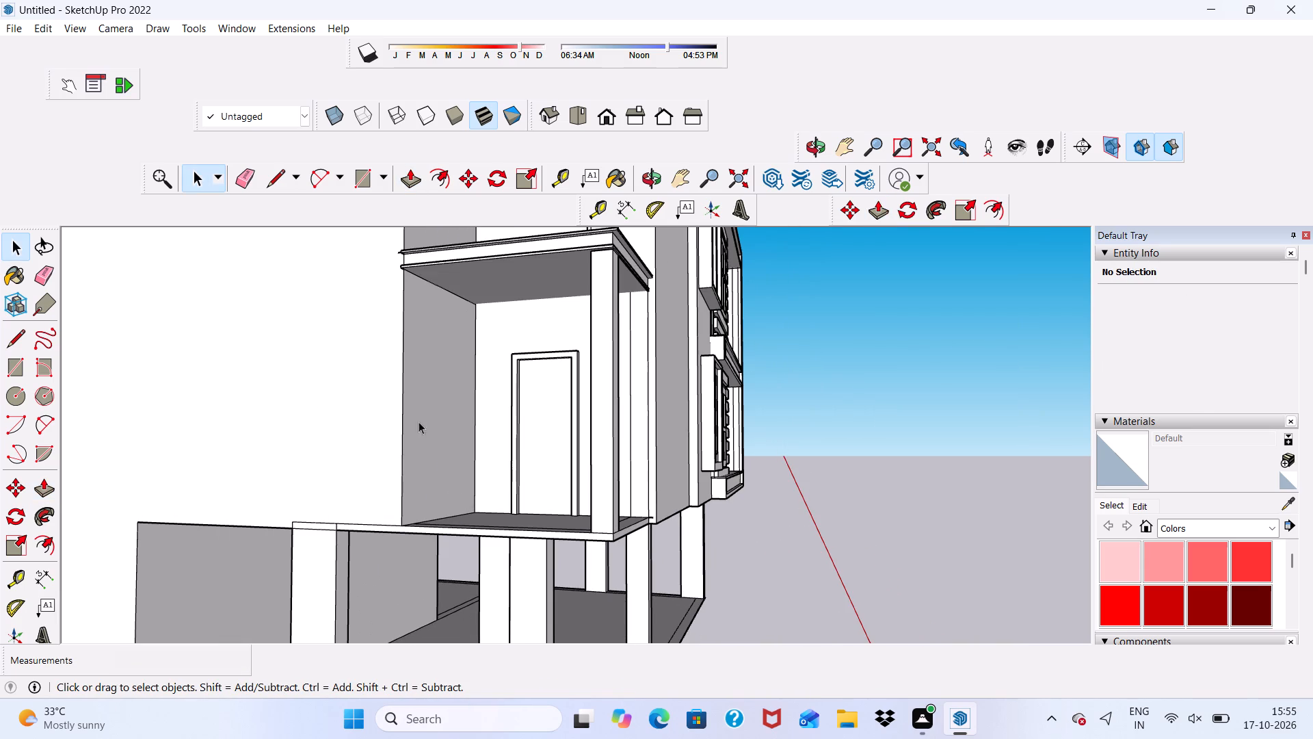
Draw a horizontal strip about 1 1/4" high and 2' 6" wide across the upper part of the balcony door panel.
{"action": "scroll", "coordinate": [287, 178], "scroll_direction": "up", "scroll_amount": 4}
{"action": "left_click", "coordinate": [362, 172]}
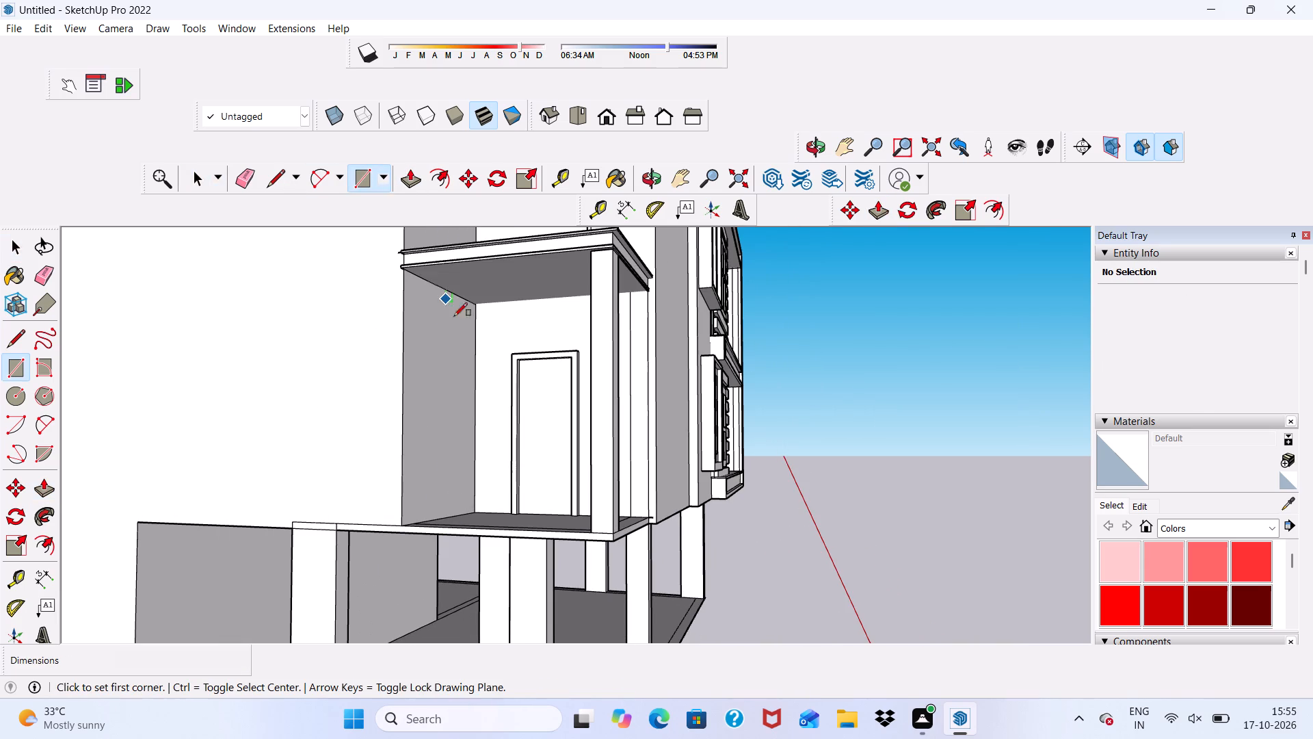
{"action": "scroll", "coordinate": [487, 366], "scroll_direction": "up", "scroll_amount": 5}
{"action": "scroll", "coordinate": [540, 432], "scroll_direction": "up", "scroll_amount": 4}
{"action": "middle_click_drag", "start_coordinate": [544, 433], "coordinate": [566, 427]}
{"action": "scroll", "coordinate": [613, 367], "scroll_direction": "up", "scroll_amount": 2}
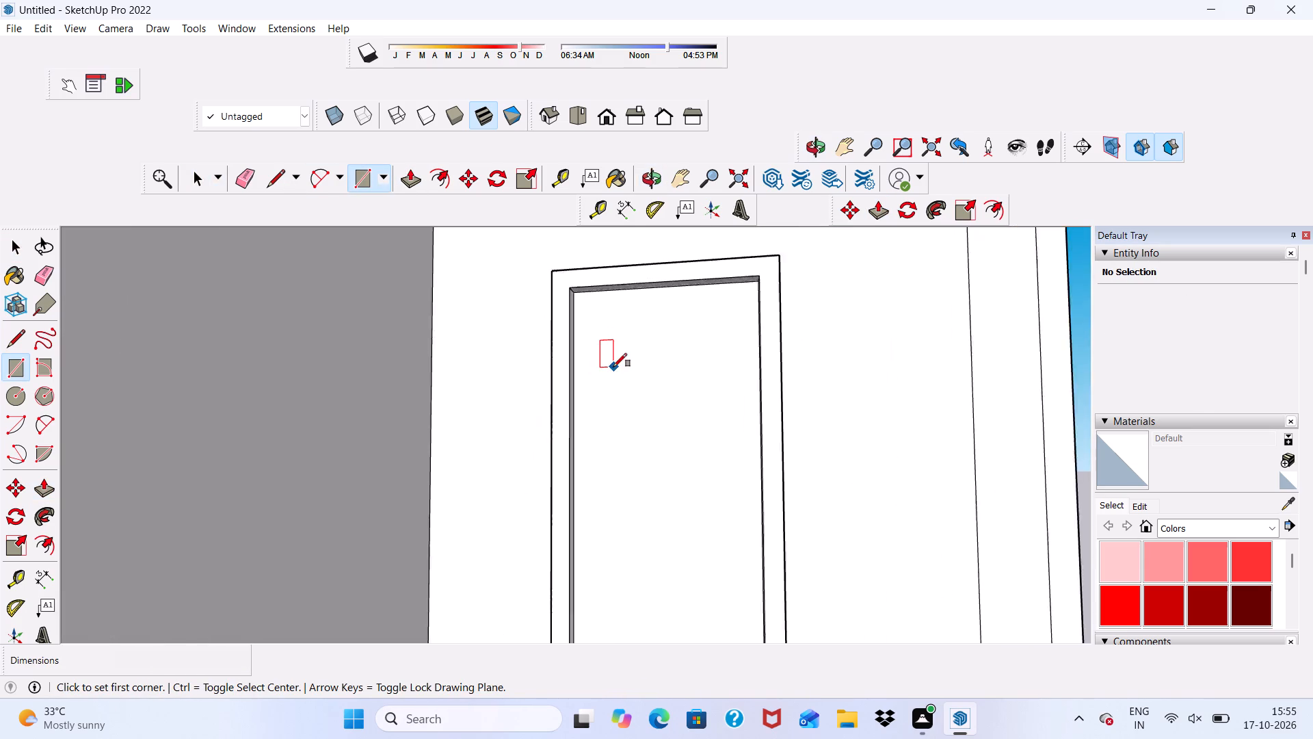
{"action": "scroll", "coordinate": [613, 367], "scroll_direction": "up", "scroll_amount": 13}
{"action": "left_click", "coordinate": [542, 367]}
{"action": "scroll", "coordinate": [493, 405], "scroll_direction": "down", "scroll_amount": 3}
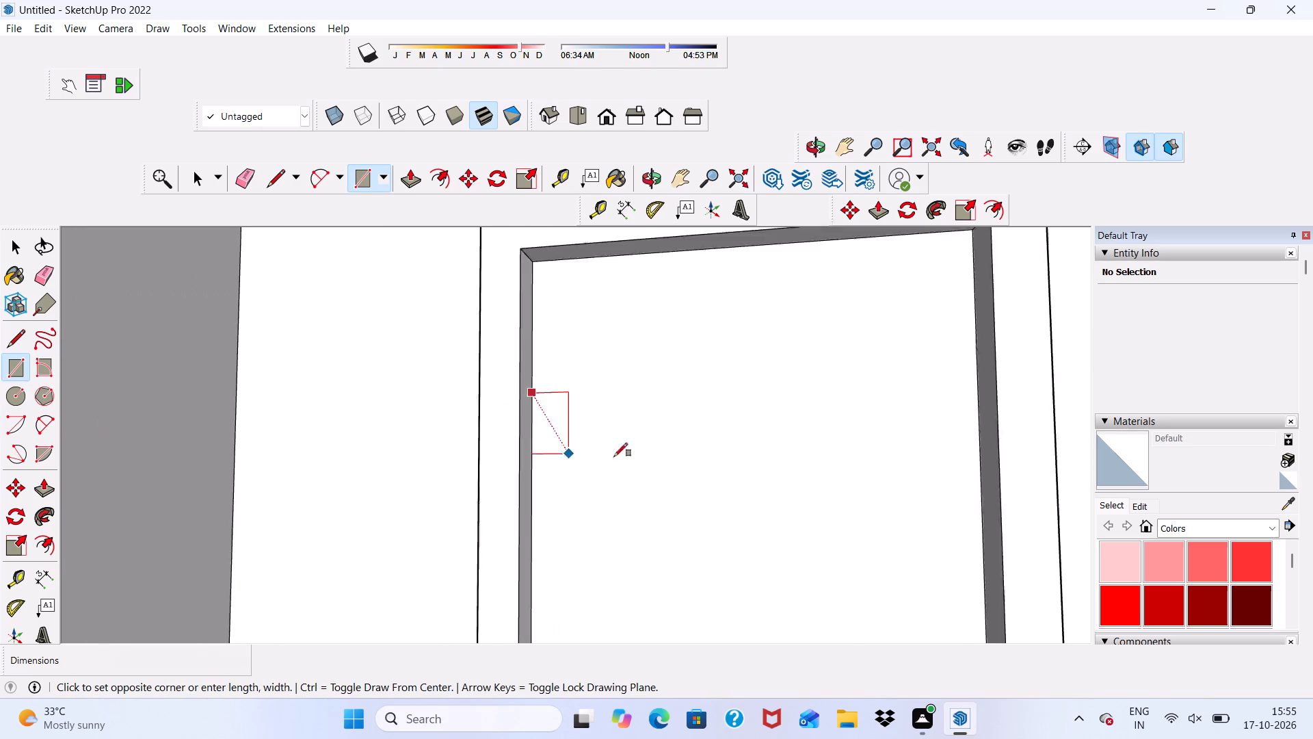
{"action": "scroll", "coordinate": [614, 456], "scroll_direction": "down", "scroll_amount": 7}
{"action": "middle_click_drag", "start_coordinate": [673, 441], "coordinate": [769, 437]}
{"action": "scroll", "coordinate": [783, 454], "scroll_direction": "up", "scroll_amount": 5}
{"action": "scroll", "coordinate": [836, 384], "scroll_direction": "up", "scroll_amount": 3}
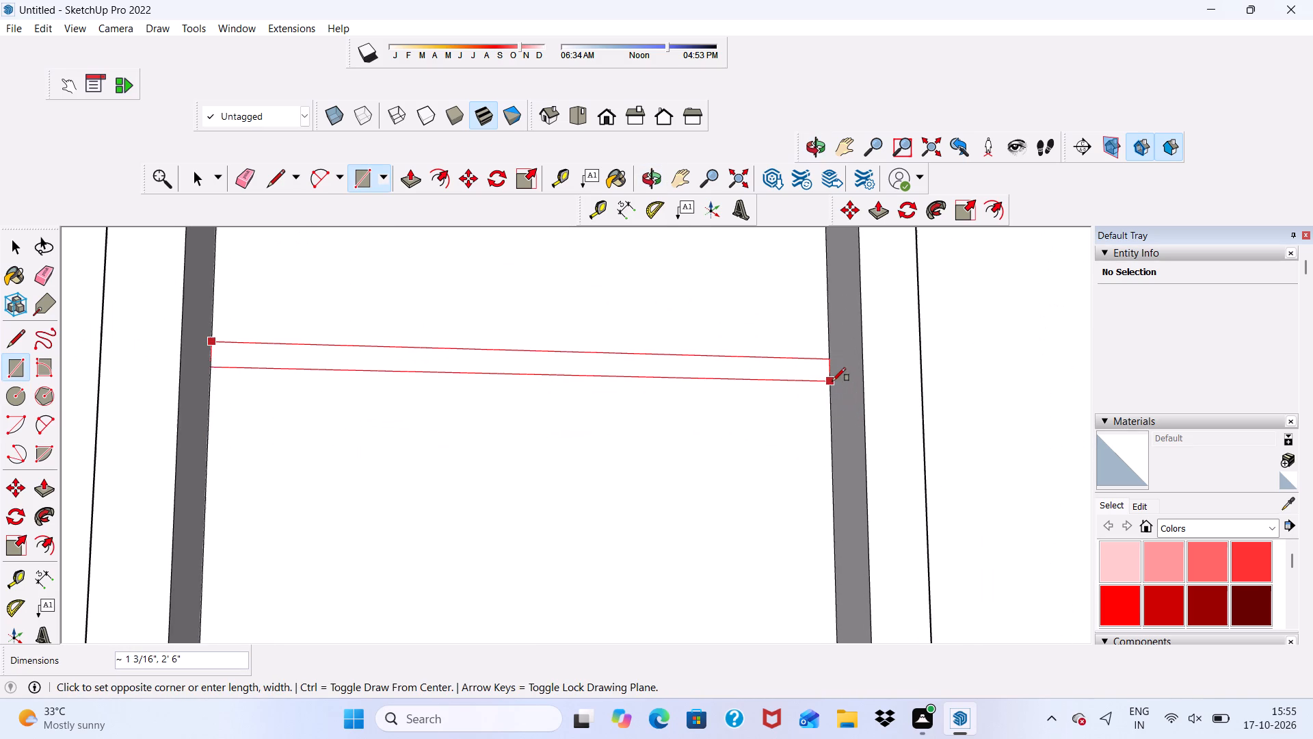
{"action": "left_click", "coordinate": [825, 383]}
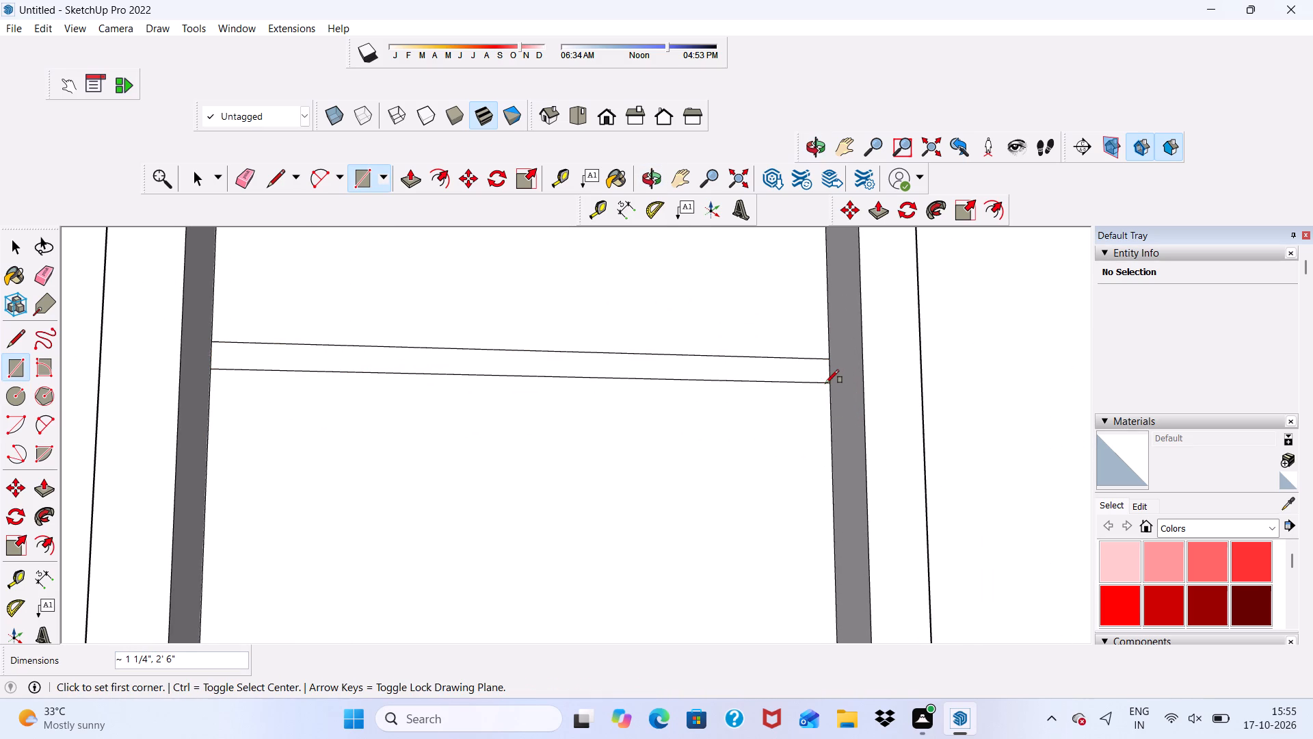
Copy the horizontal strip down the door panel about 11 15/16" and repeat it as four equally spaced copies.
{"action": "key", "text": "space"}
{"action": "double_click", "coordinate": [563, 361]}
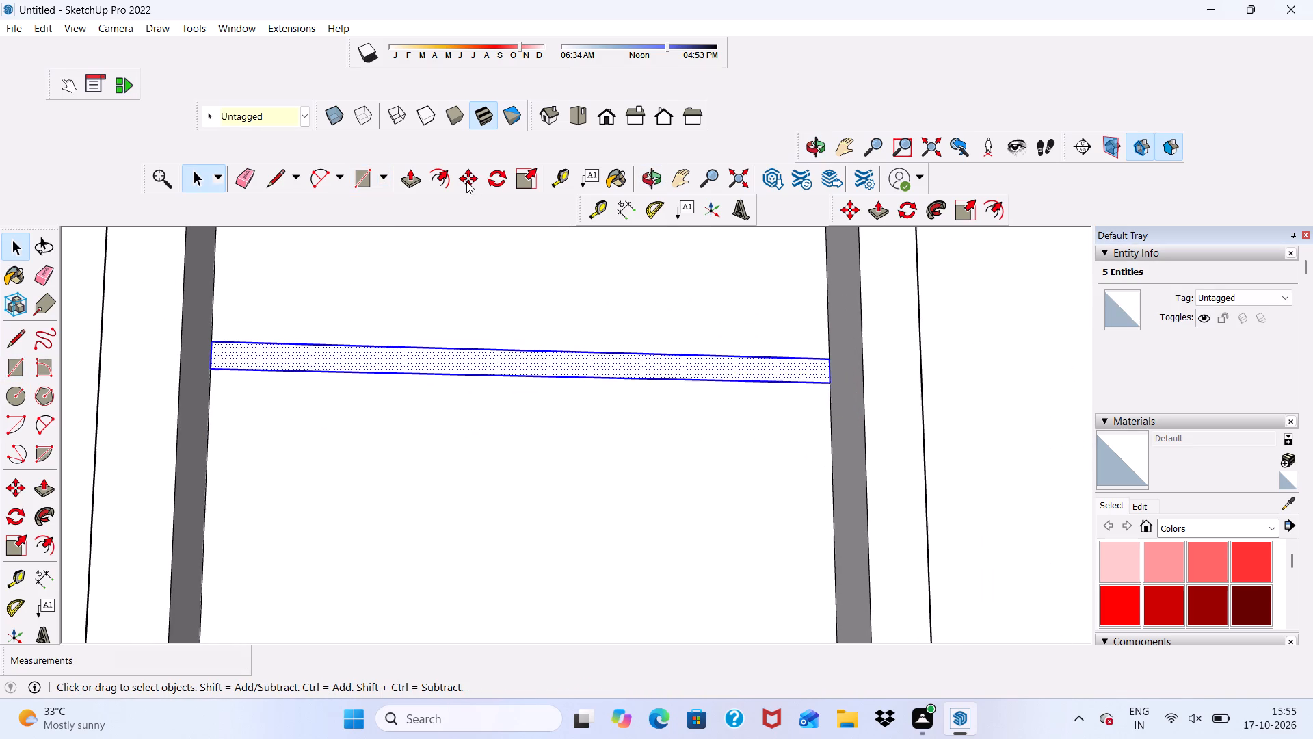
{"action": "left_click", "coordinate": [464, 174]}
{"action": "left_click", "coordinate": [496, 361]}
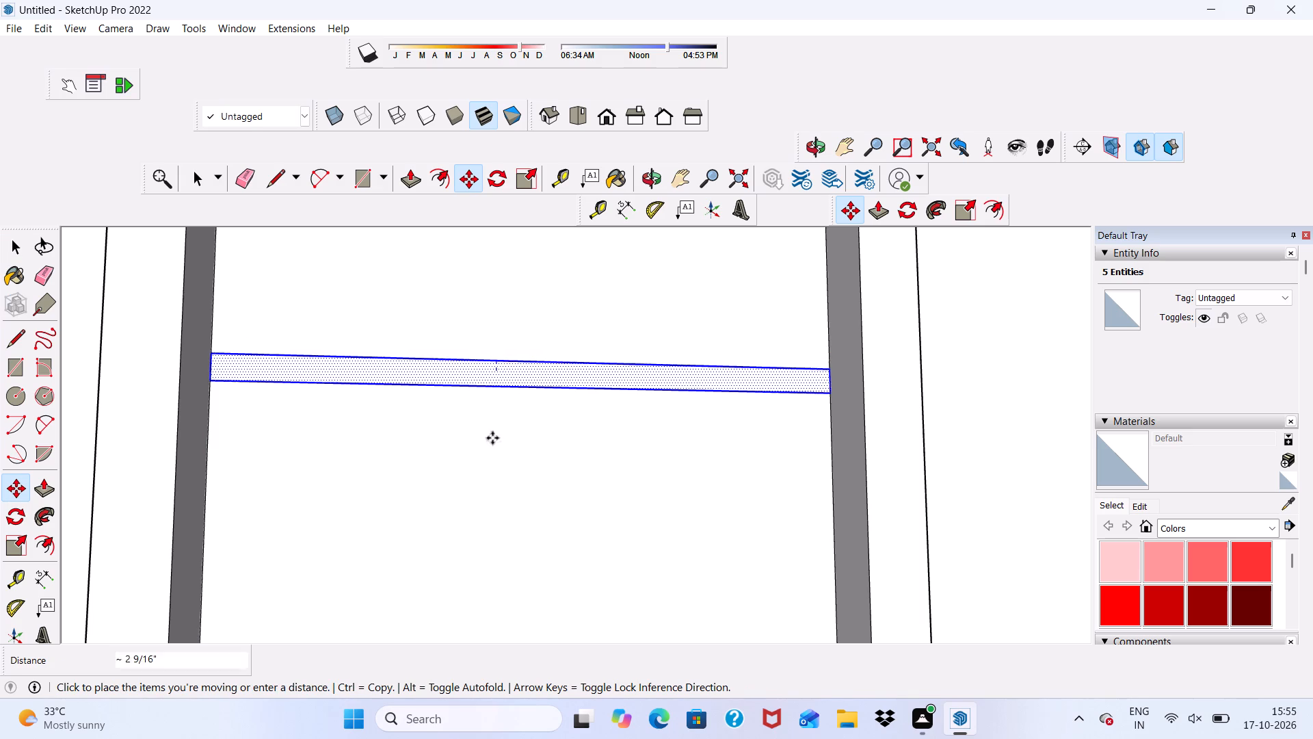
{"action": "scroll", "coordinate": [482, 411], "scroll_direction": "down", "scroll_amount": 9}
{"action": "scroll", "coordinate": [502, 476], "scroll_direction": "up", "scroll_amount": 1}
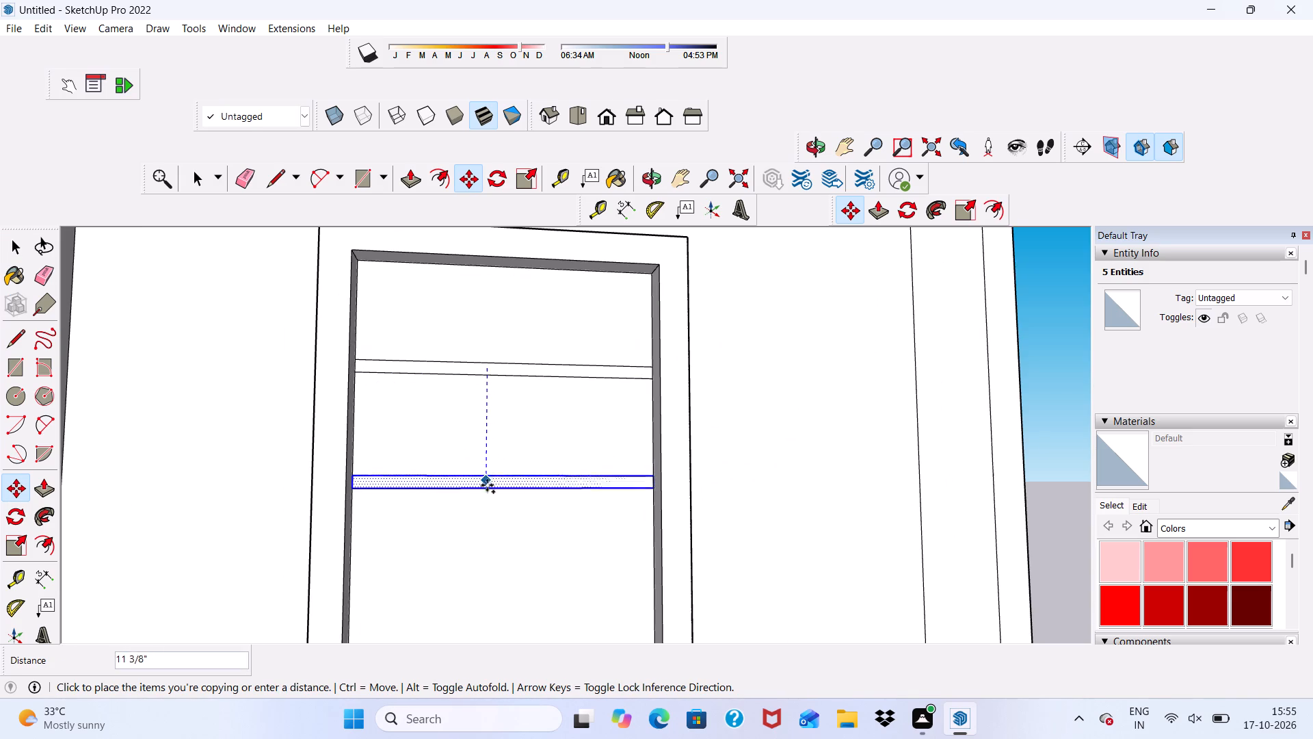
{"action": "left_click", "coordinate": [486, 487]}
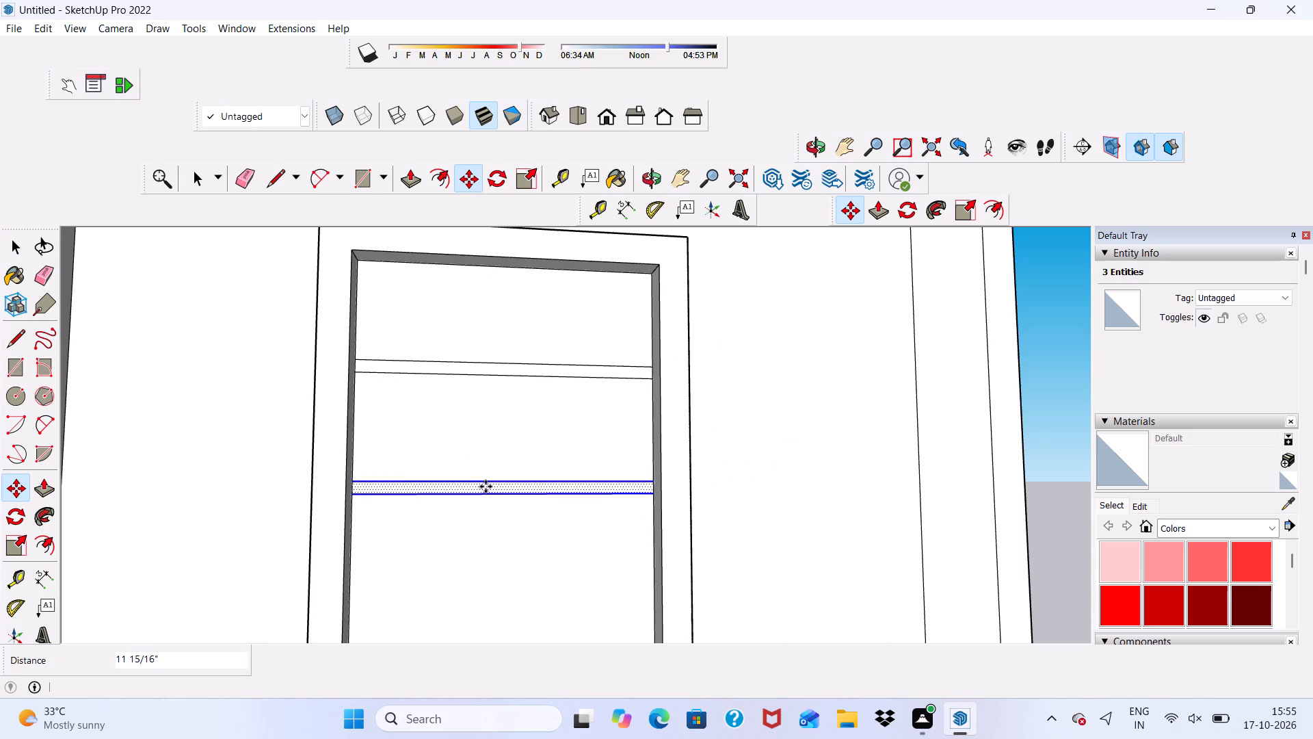
{"action": "key", "text": "shift+asterisk"}
{"action": "key", "text": "4"}
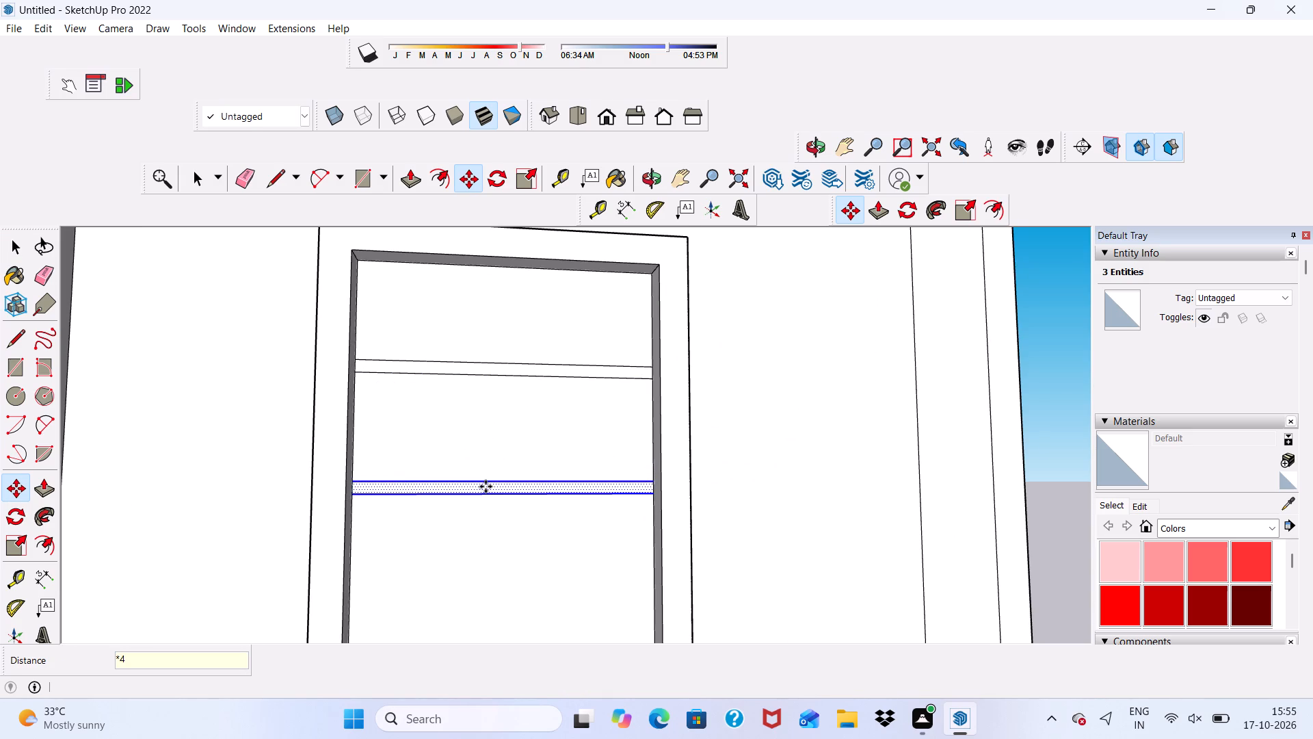
{"action": "key", "text": "Return"}
{"action": "scroll", "coordinate": [486, 484], "scroll_direction": "down", "scroll_amount": 14}
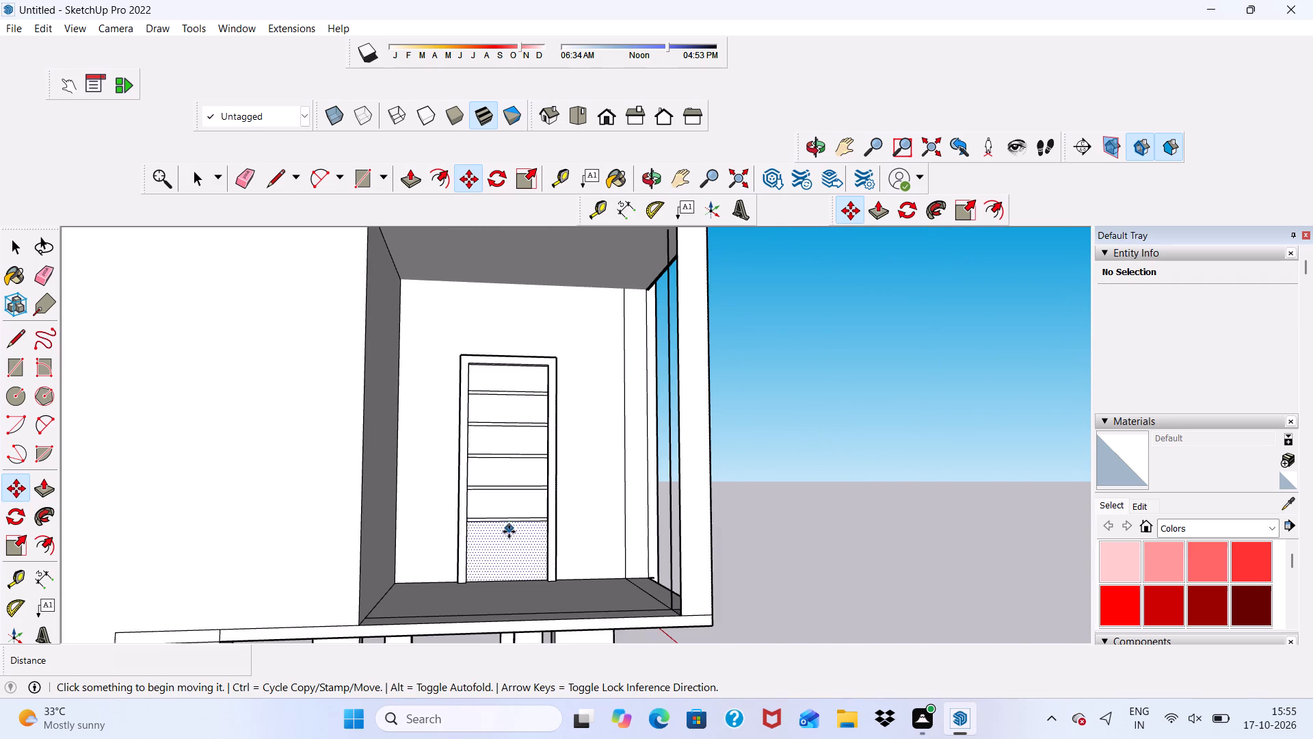
Copy the lowest strip about 10 5/8" further down, near the bottom of the door panel.
{"action": "scroll", "coordinate": [509, 532], "scroll_direction": "up", "scroll_amount": 14}
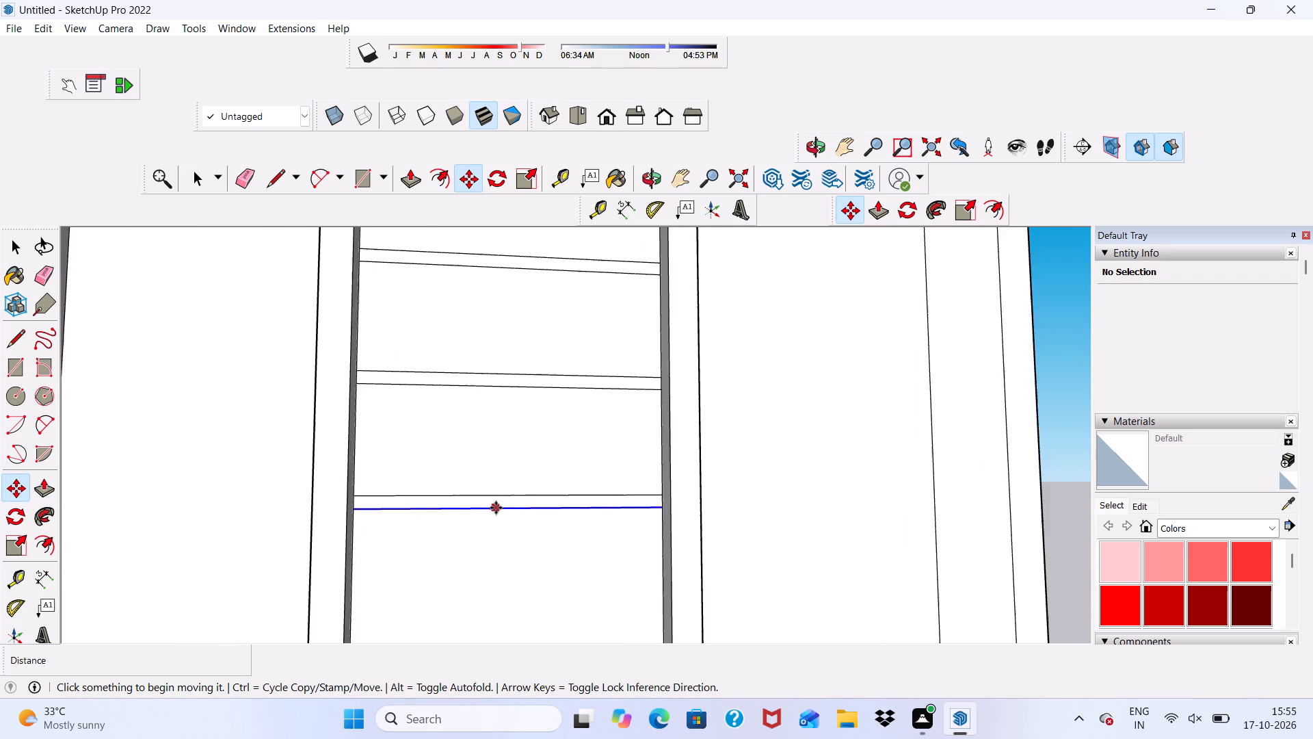
{"action": "scroll", "coordinate": [494, 495], "scroll_direction": "up", "scroll_amount": 1}
{"action": "scroll", "coordinate": [494, 494], "scroll_direction": "down", "scroll_amount": 1}
{"action": "left_click", "coordinate": [494, 503]}
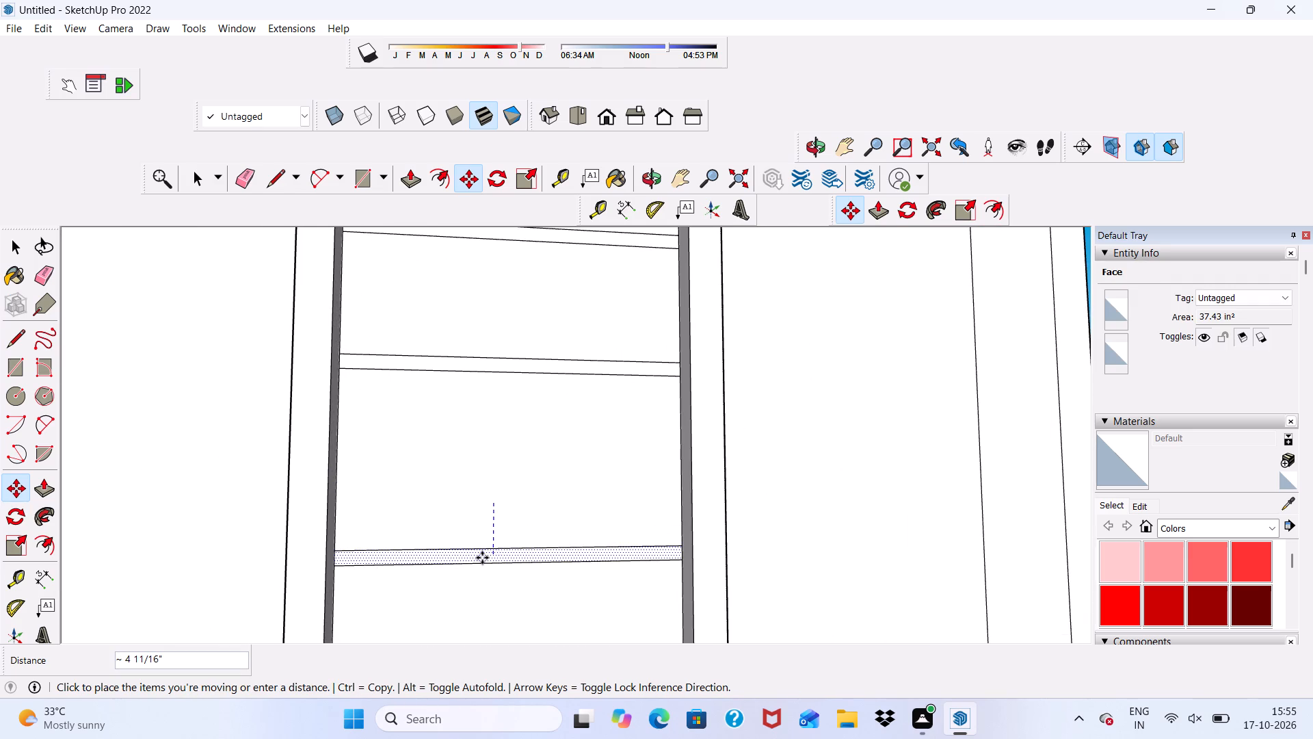
{"action": "scroll", "coordinate": [479, 560], "scroll_direction": "down", "scroll_amount": 6}
{"action": "scroll", "coordinate": [483, 549], "scroll_direction": "up", "scroll_amount": 1}
{"action": "scroll", "coordinate": [480, 536], "scroll_direction": "down", "scroll_amount": 4}
{"action": "scroll", "coordinate": [515, 611], "scroll_direction": "up", "scroll_amount": 1}
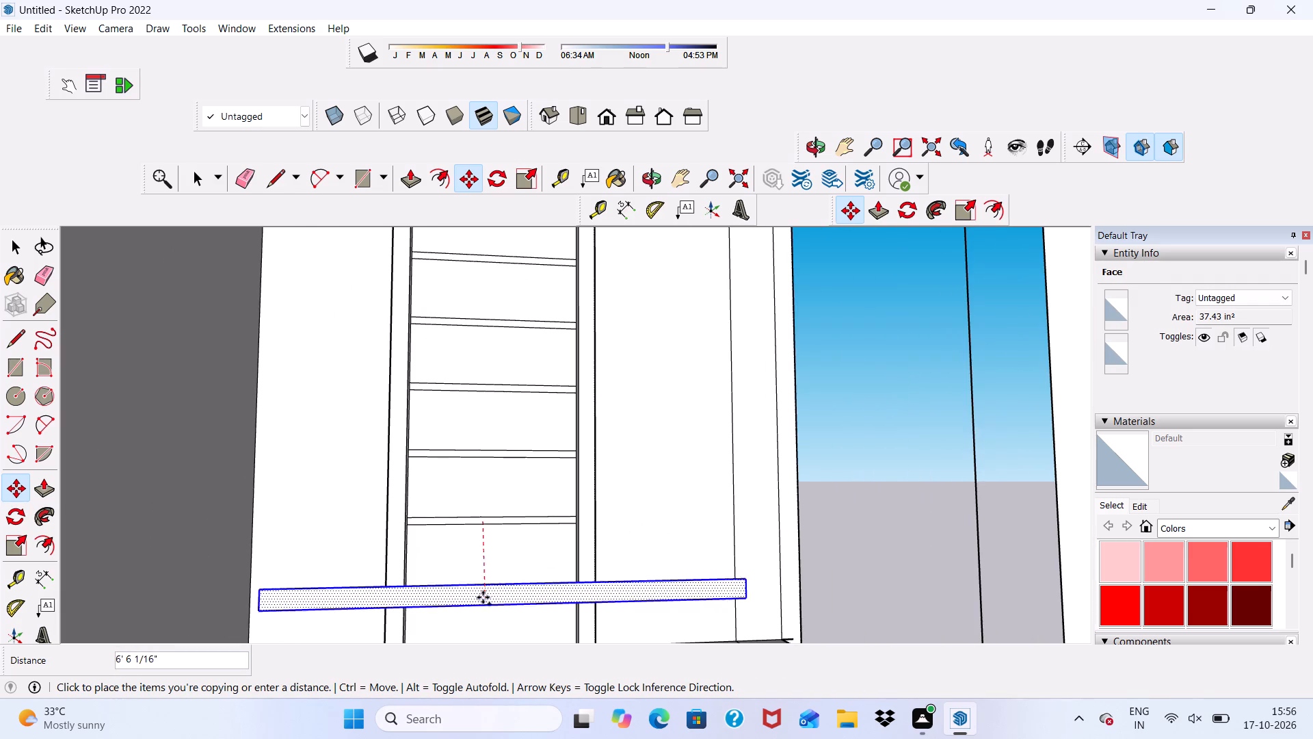
{"action": "scroll", "coordinate": [481, 597], "scroll_direction": "up", "scroll_amount": 5}
{"action": "scroll", "coordinate": [440, 445], "scroll_direction": "down", "scroll_amount": 4}
{"action": "middle_click_drag", "start_coordinate": [461, 470], "coordinate": [452, 547]}
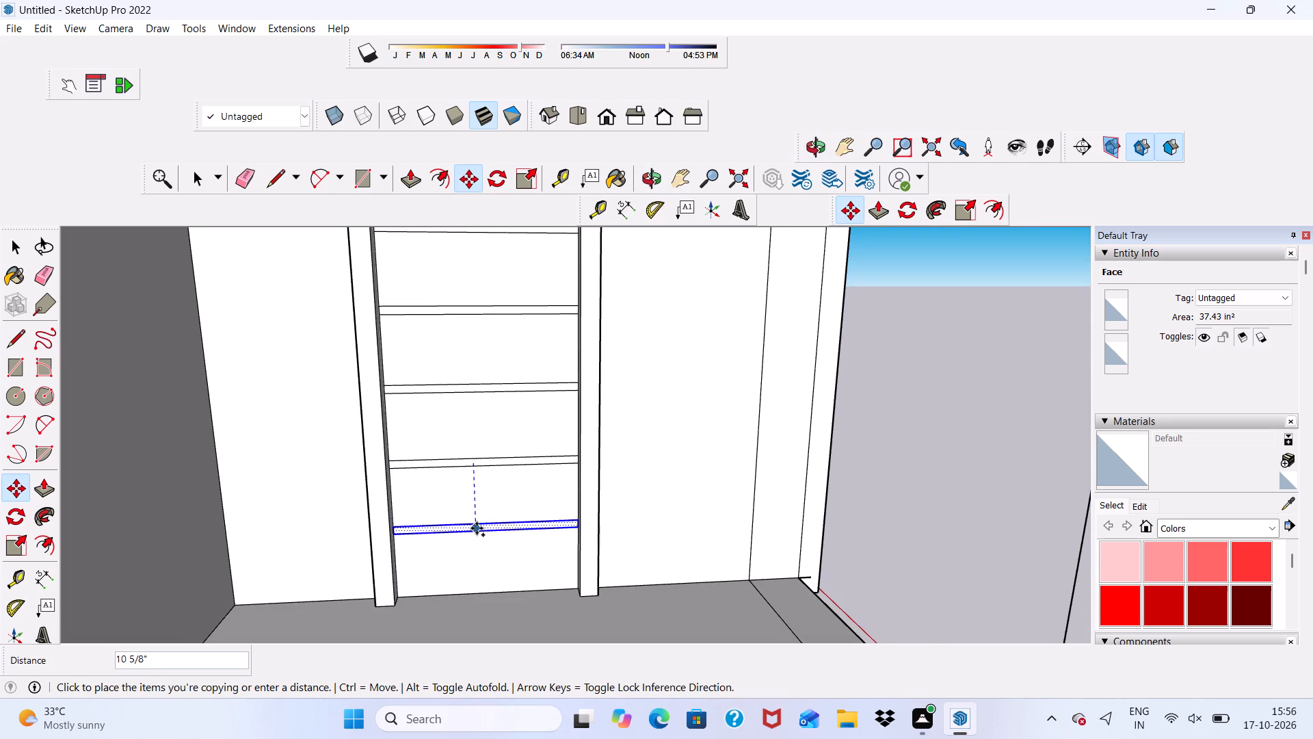
{"action": "left_click", "coordinate": [477, 528]}
{"action": "scroll", "coordinate": [533, 526], "scroll_direction": "down", "scroll_amount": 1}
{"action": "key", "text": "space"}
{"action": "left_click", "coordinate": [879, 457]}
Begin drawing a rectangle on the back wall of the balcony one floor up.
{"action": "scroll", "coordinate": [853, 465], "scroll_direction": "down", "scroll_amount": 4}
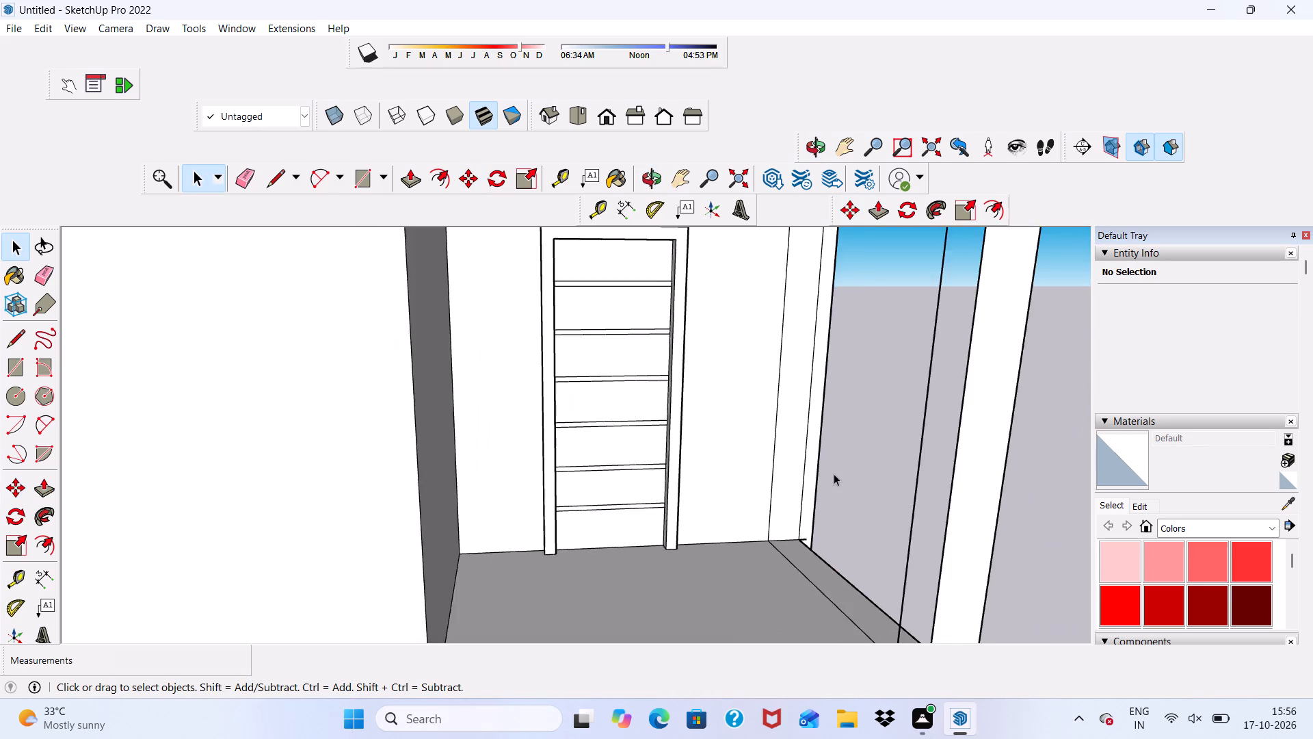
{"action": "scroll", "coordinate": [834, 474], "scroll_direction": "down", "scroll_amount": 3}
{"action": "middle_click_drag", "start_coordinate": [834, 482], "coordinate": [481, 489]}
{"action": "scroll", "coordinate": [540, 498], "scroll_direction": "up", "scroll_amount": 1}
{"action": "scroll", "coordinate": [510, 483], "scroll_direction": "down", "scroll_amount": 7}
{"action": "middle_click_drag", "start_coordinate": [494, 475], "coordinate": [511, 481]}
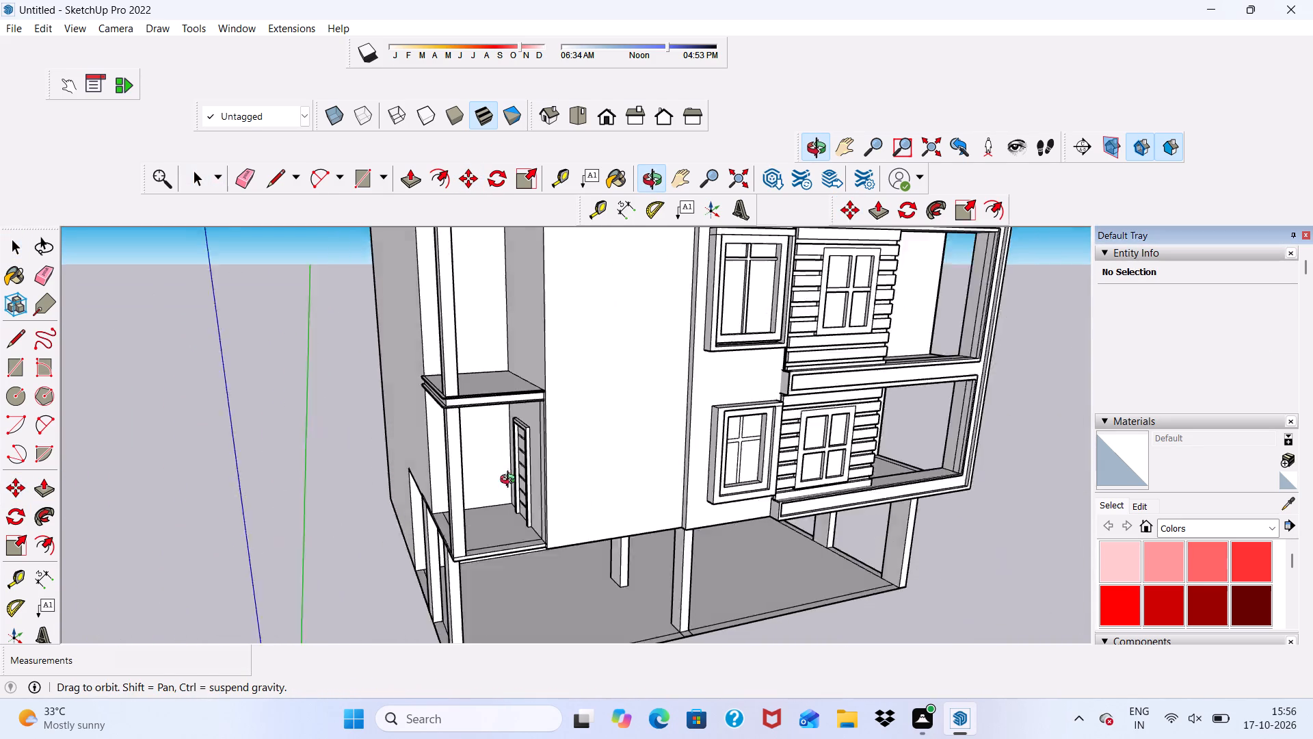
{"action": "middle_click_drag", "start_coordinate": [511, 481], "coordinate": [733, 494]}
{"action": "scroll", "coordinate": [596, 309], "scroll_direction": "up", "scroll_amount": 8}
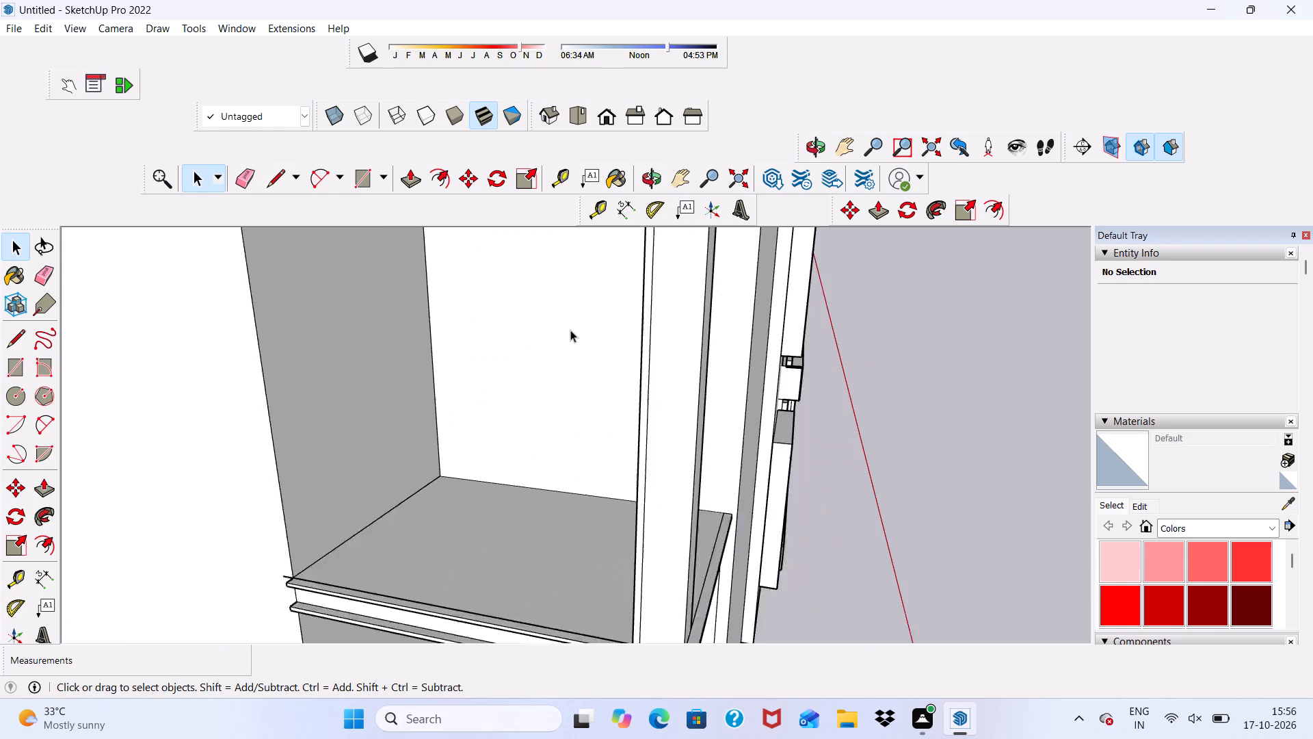
{"action": "scroll", "coordinate": [570, 330], "scroll_direction": "up", "scroll_amount": 2}
{"action": "left_click_drag", "start_coordinate": [352, 174], "coordinate": [373, 200]}
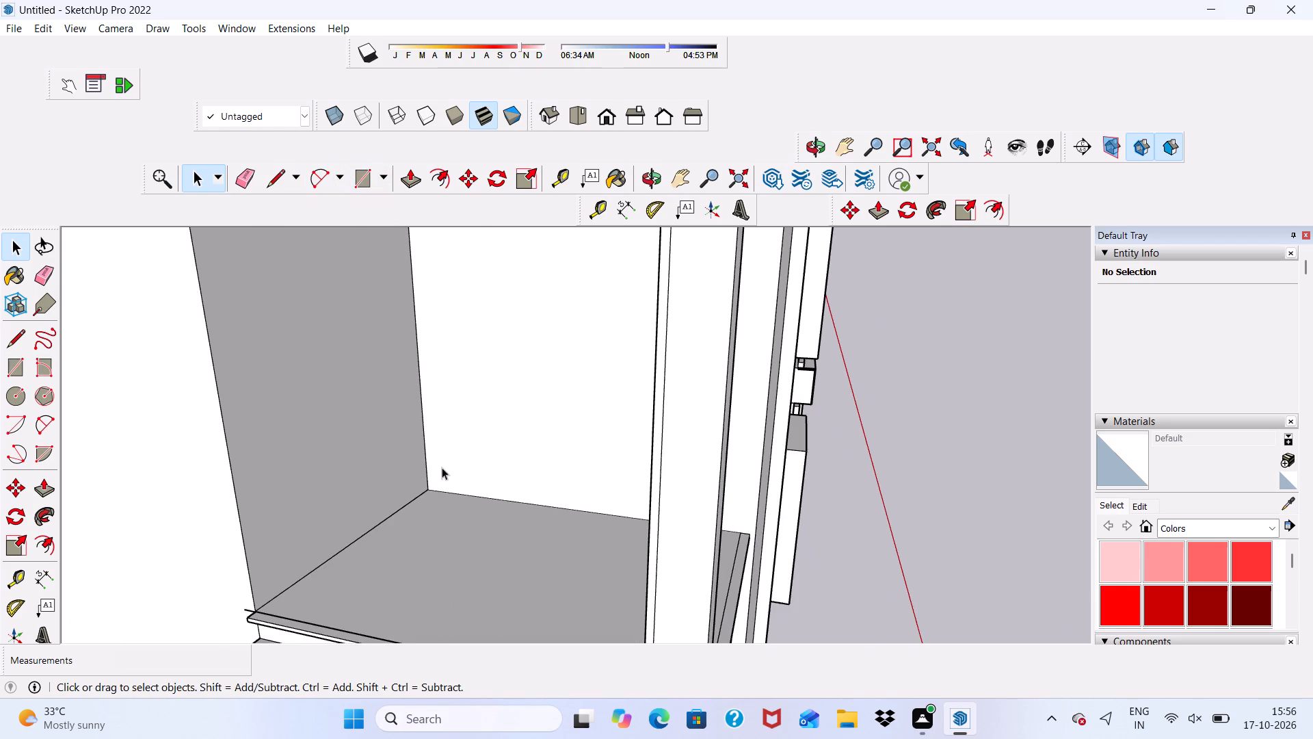
Draw a 3' by 7' door rectangle on the upper balcony's back wall, starting from its floor edge.
{"action": "left_click", "coordinate": [360, 170]}
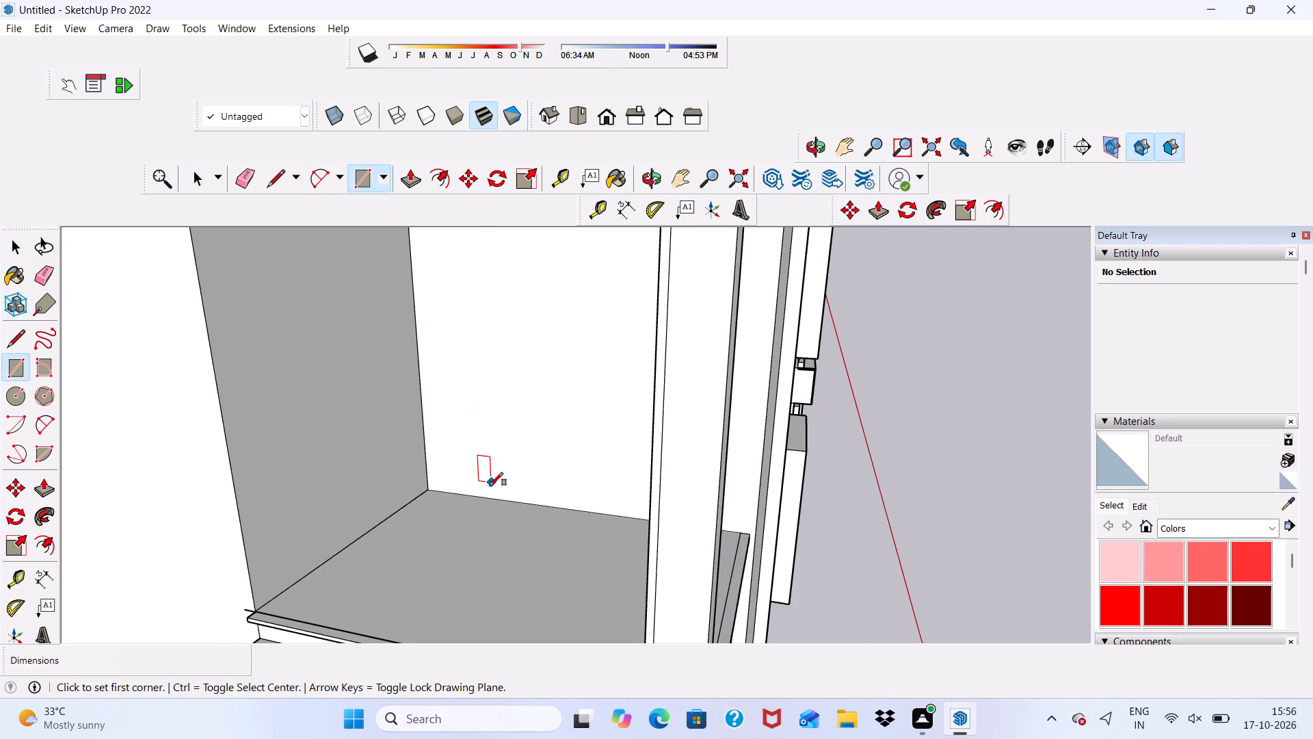
{"action": "left_click", "coordinate": [478, 496]}
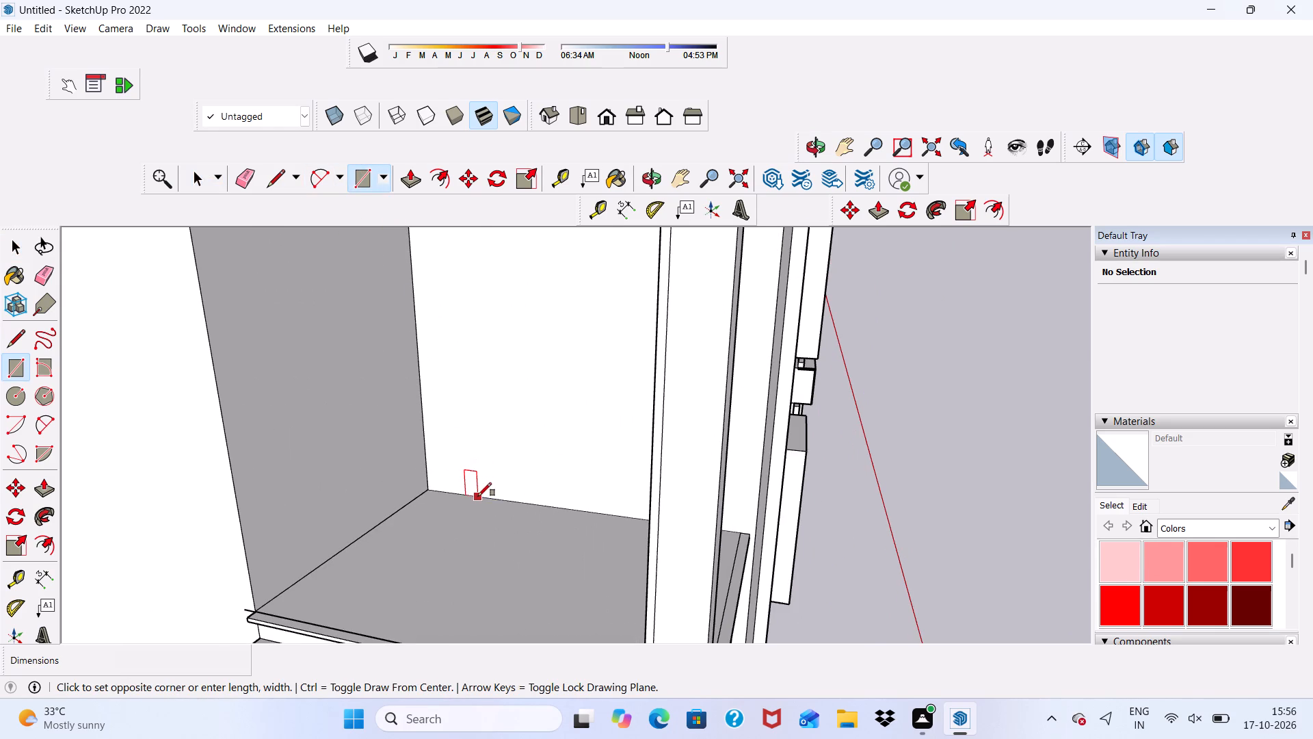
{"action": "key", "text": "3"}
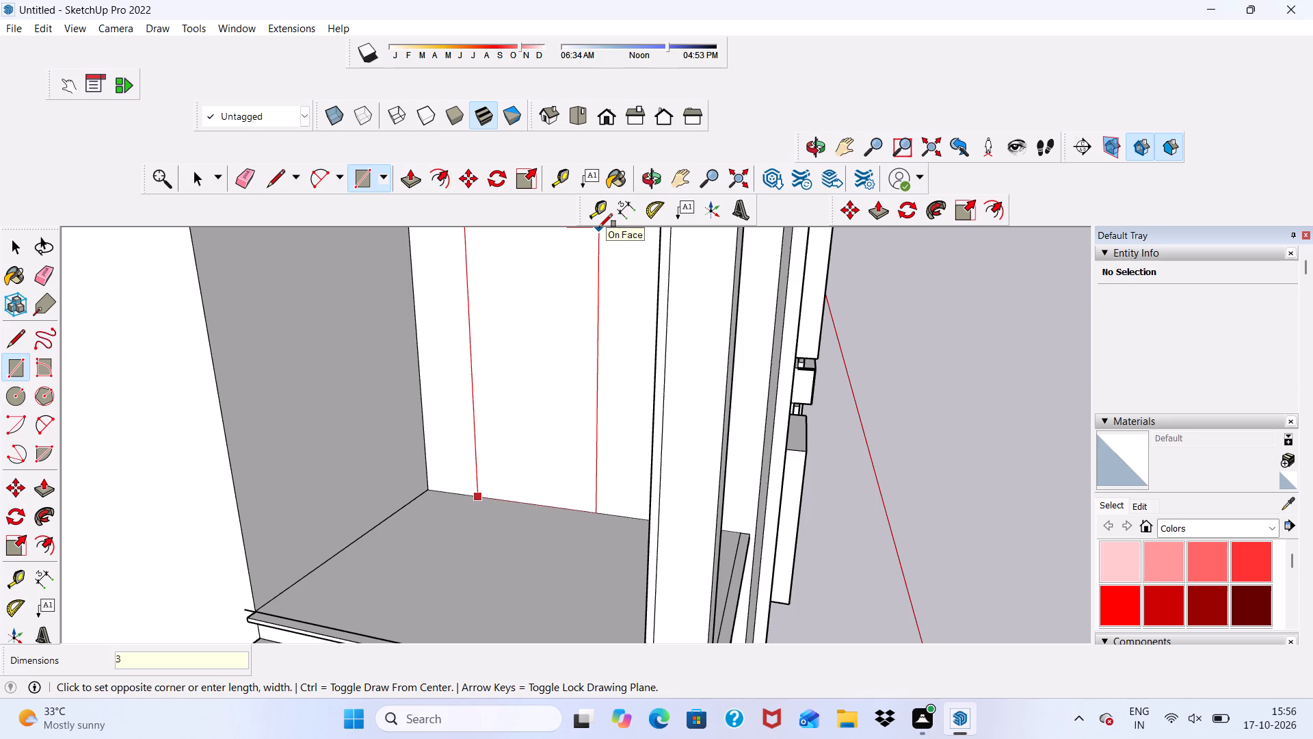
{"action": "type", "text": "',7'"}
{"action": "key", "text": "Return"}
{"action": "key", "text": "space"}
Offset the upper balcony's door outline inward by 3".
{"action": "scroll", "coordinate": [558, 272], "scroll_direction": "down", "scroll_amount": 4}
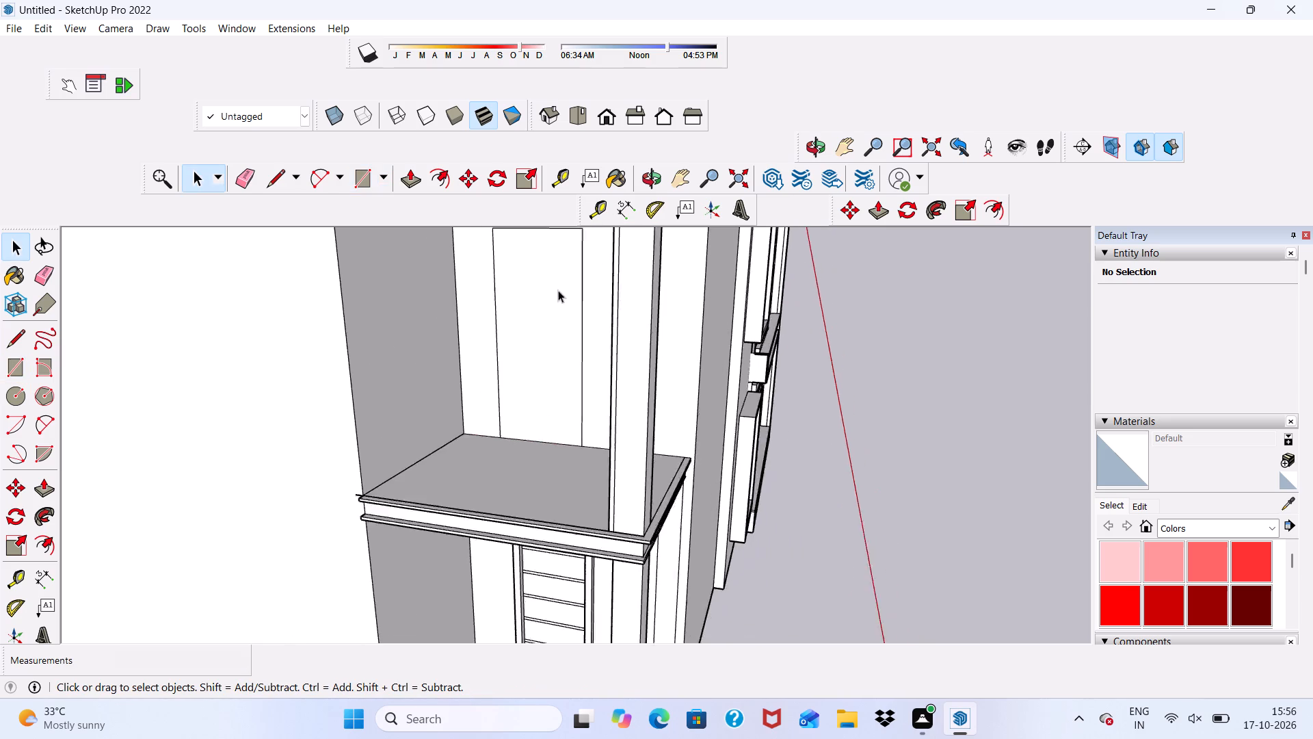
{"action": "scroll", "coordinate": [558, 290], "scroll_direction": "down", "scroll_amount": 6}
{"action": "middle_click_drag", "start_coordinate": [516, 311], "coordinate": [579, 296]}
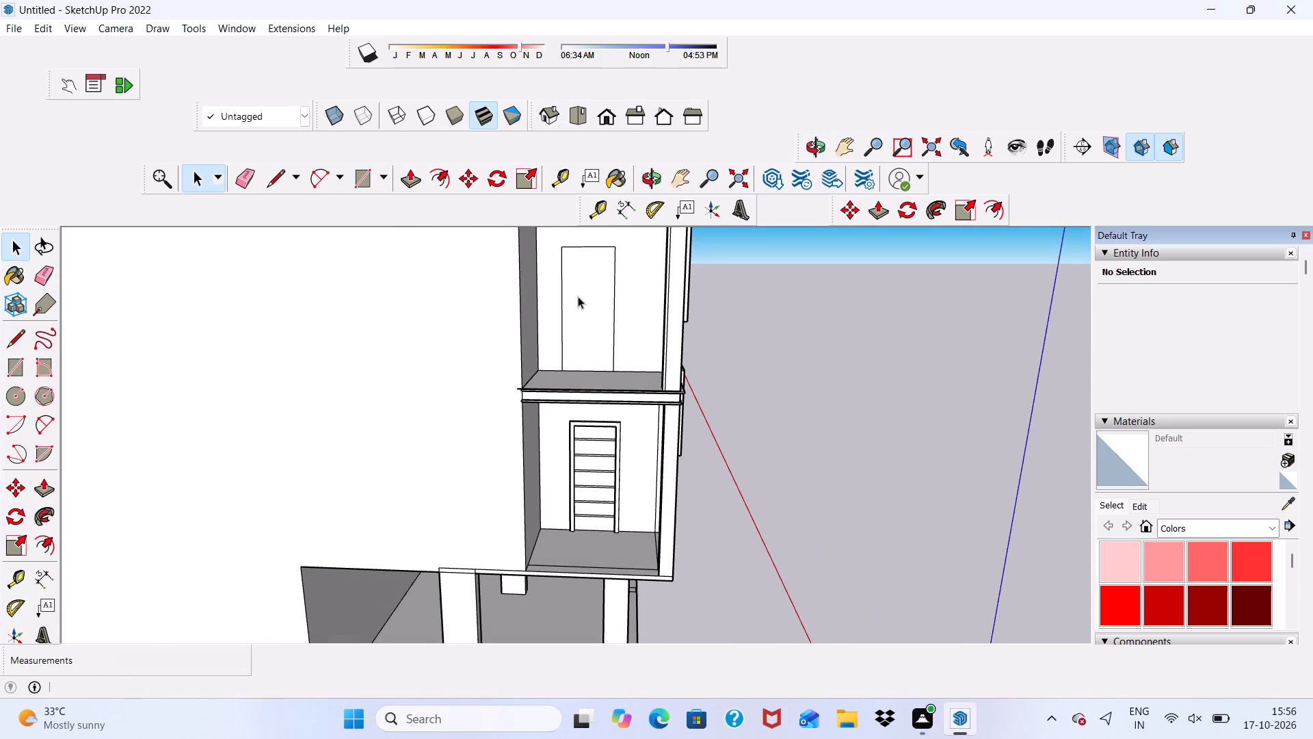
{"action": "scroll", "coordinate": [382, 203], "scroll_direction": "up", "scroll_amount": 2}
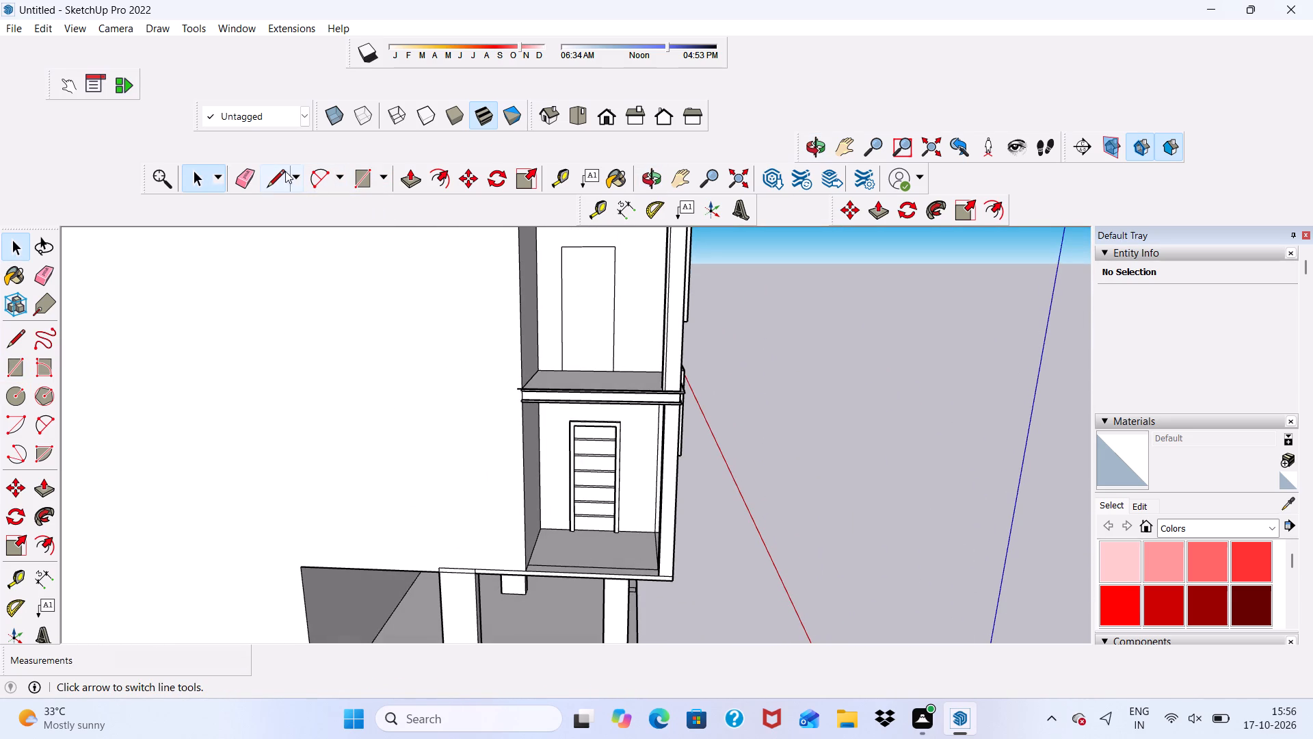
{"action": "left_click_drag", "start_coordinate": [412, 337], "coordinate": [384, 373]}
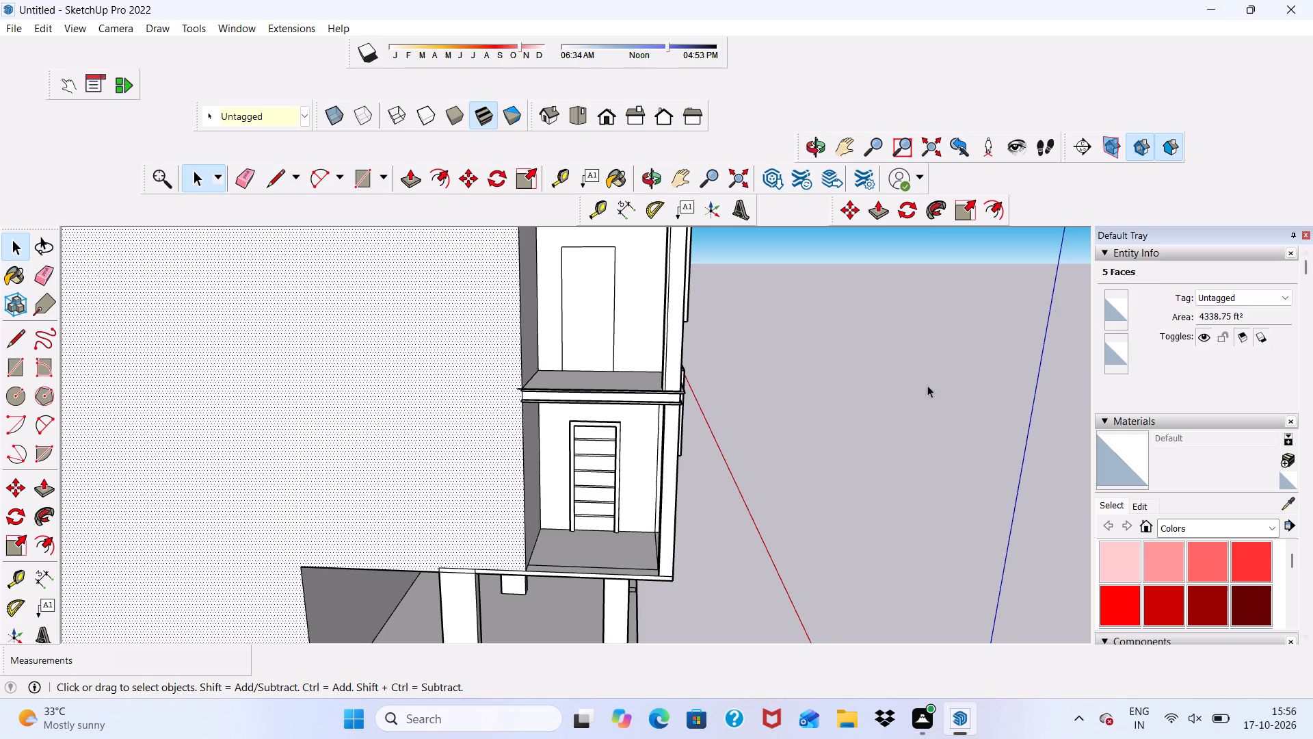
{"action": "left_click", "coordinate": [938, 397]}
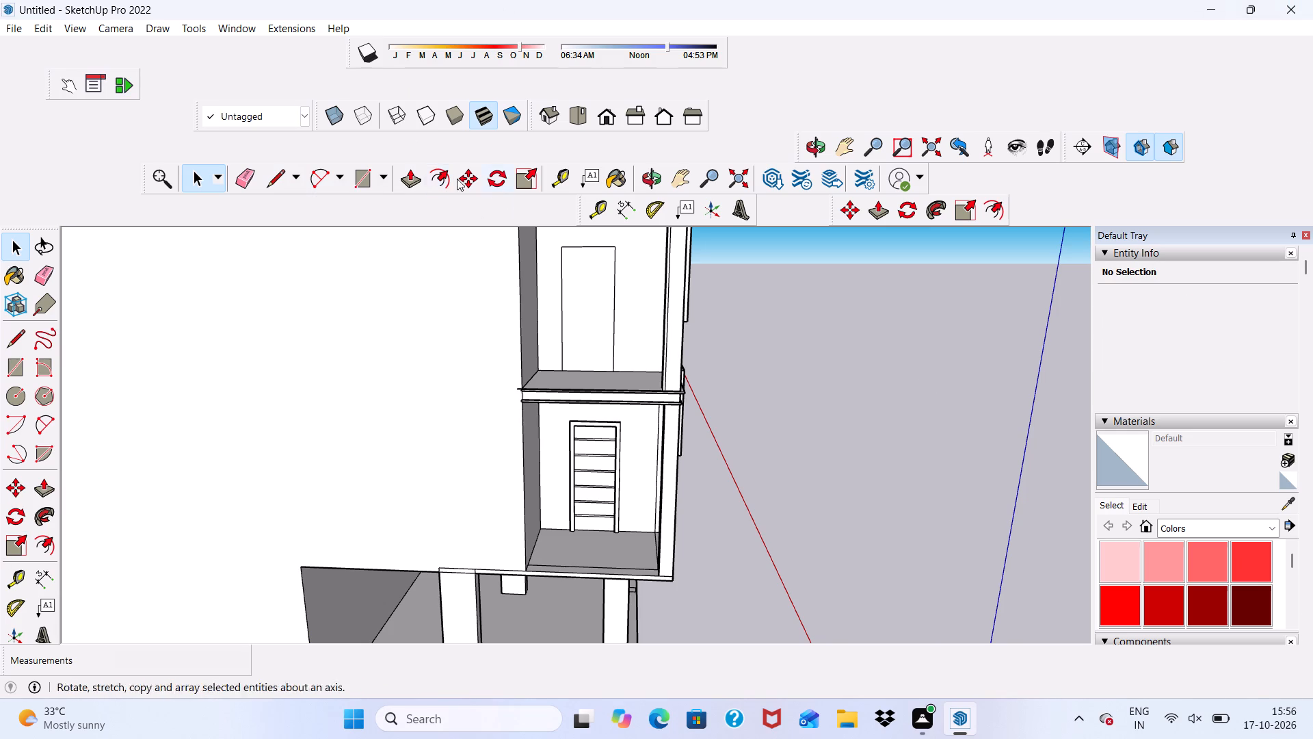
{"action": "left_click", "coordinate": [443, 169]}
{"action": "left_click", "coordinate": [570, 290]}
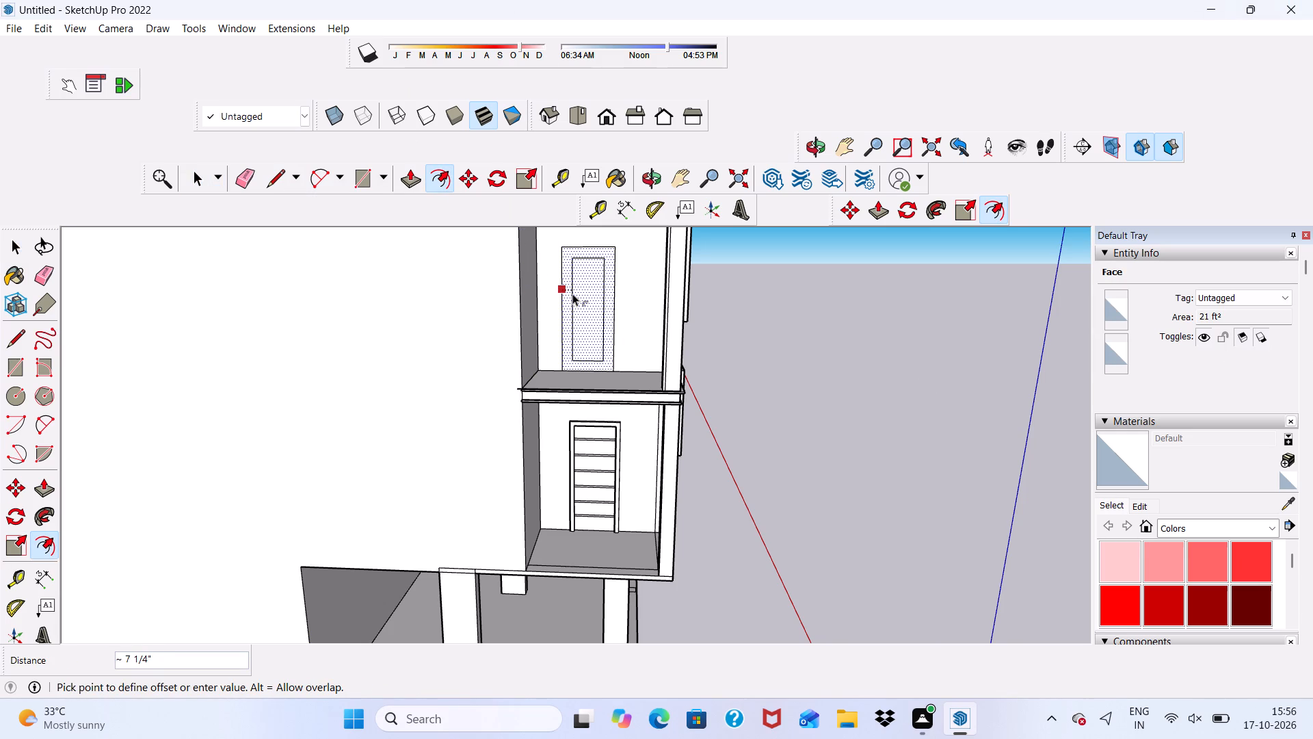
{"action": "type", "text": "3\""}
{"action": "key", "text": "Return"}
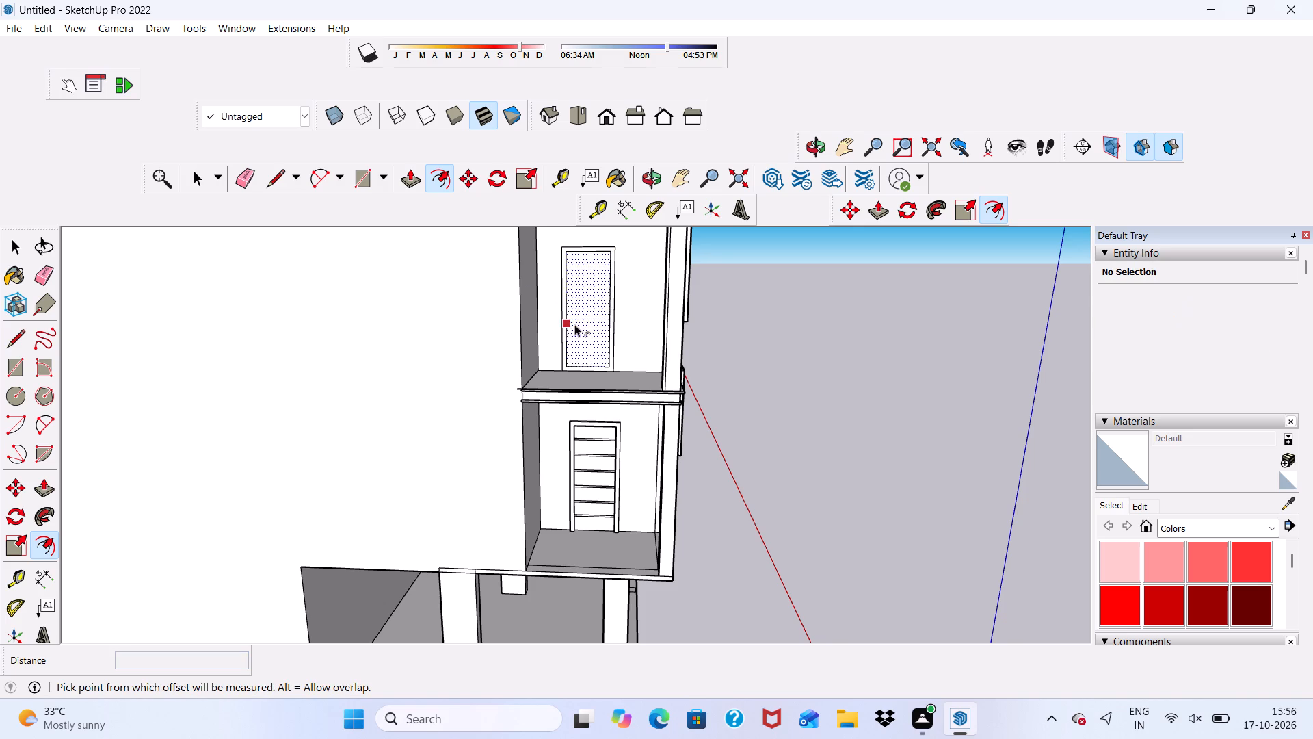
Extend both sides of the inner door outline to the floor with 3" lines and erase its bottom edge.
{"action": "left_click", "coordinate": [269, 179]}
{"action": "scroll", "coordinate": [520, 340], "scroll_direction": "up", "scroll_amount": 6}
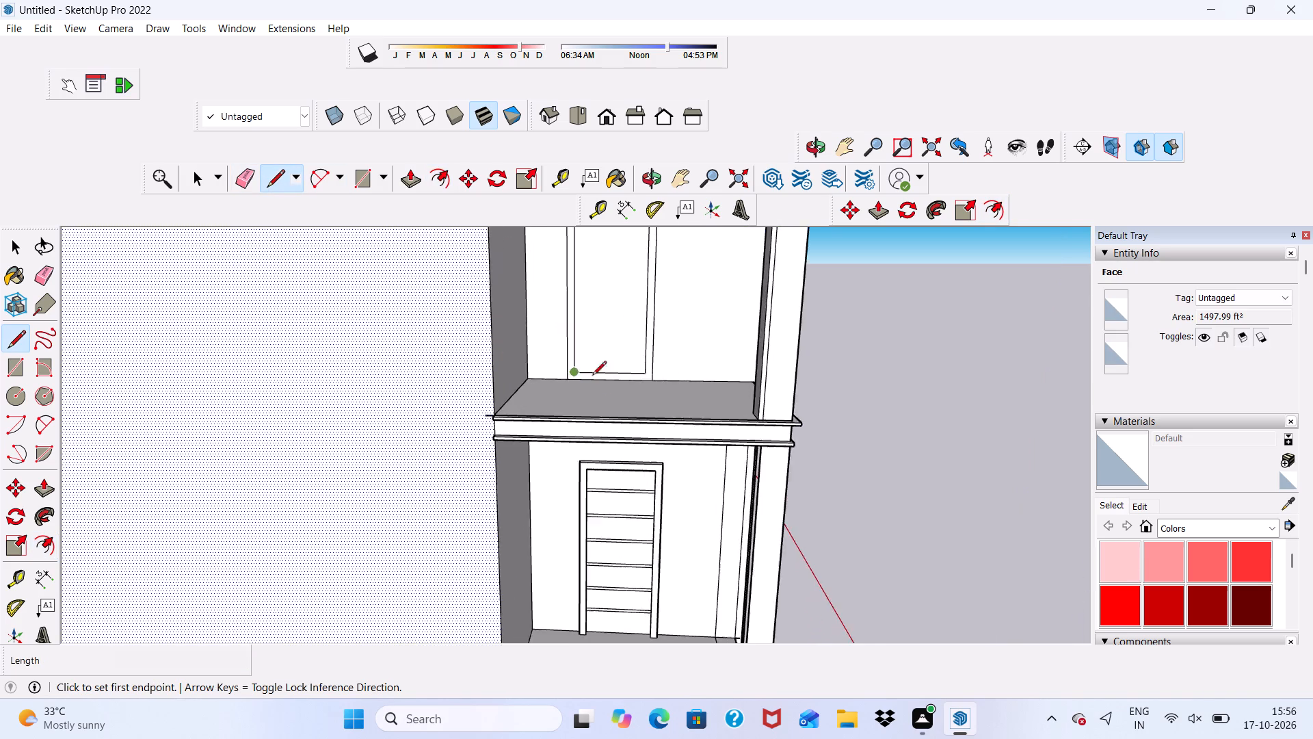
{"action": "scroll", "coordinate": [592, 376], "scroll_direction": "up", "scroll_amount": 9}
{"action": "left_click", "coordinate": [563, 357]}
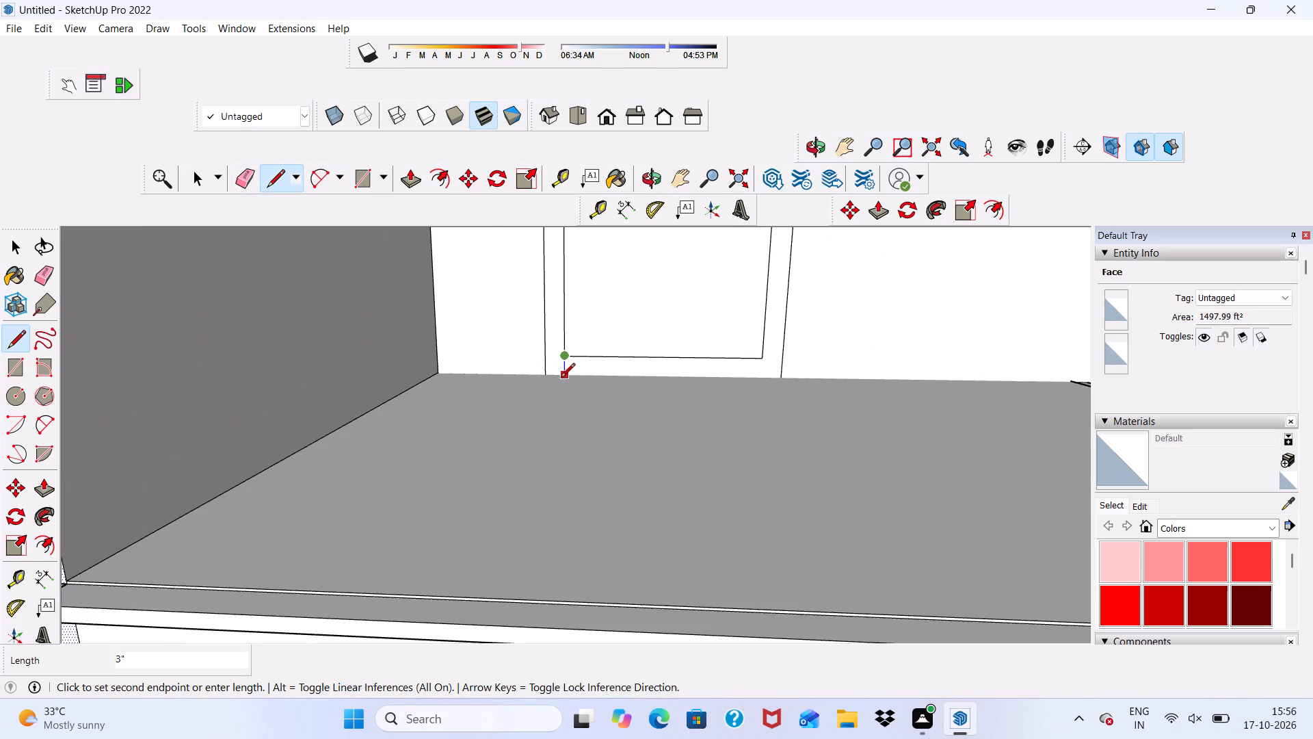
{"action": "left_click", "coordinate": [561, 378]}
{"action": "left_click", "coordinate": [763, 359]}
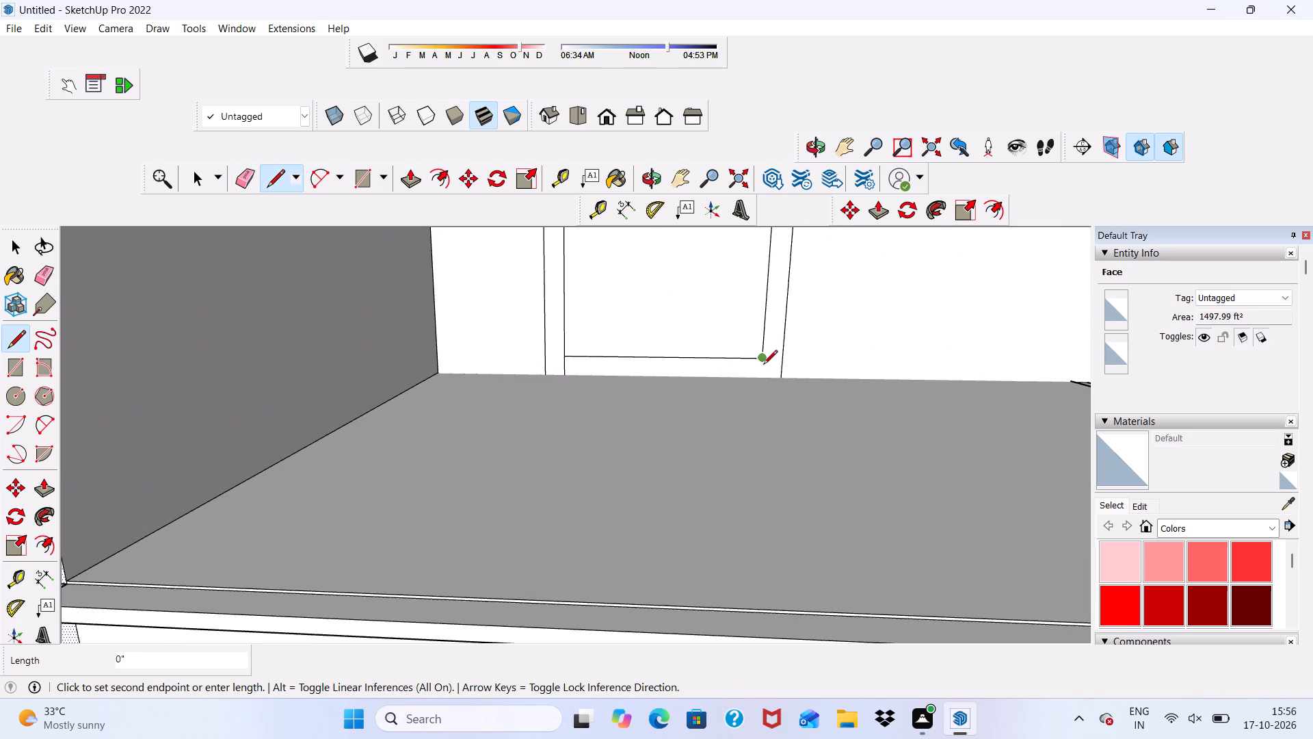
{"action": "left_click", "coordinate": [761, 382]}
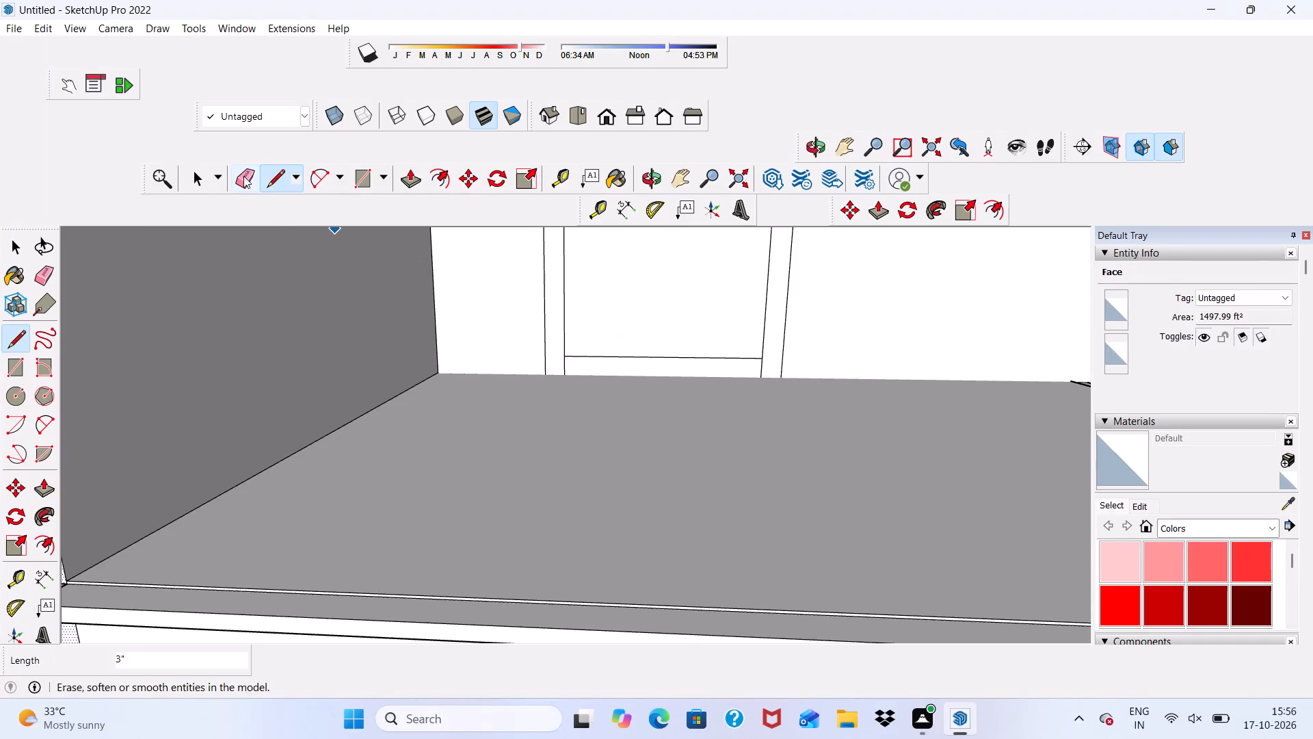
{"action": "left_click", "coordinate": [241, 176]}
{"action": "left_click_drag", "start_coordinate": [611, 338], "coordinate": [620, 354]}
{"action": "left_click", "coordinate": [620, 354]}
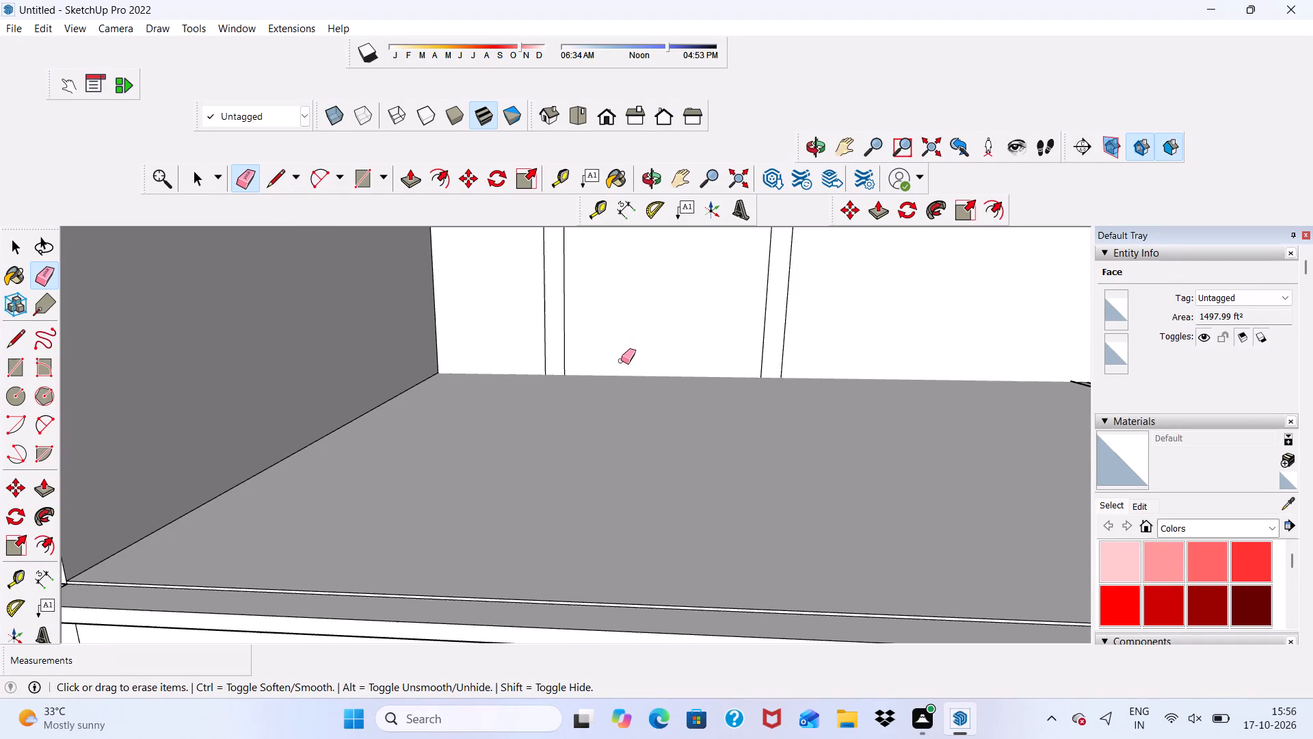
Push/Pull the door frame face 3" outward from the wall.
{"action": "scroll", "coordinate": [609, 342], "scroll_direction": "down", "scroll_amount": 5}
{"action": "key", "text": "space"}
{"action": "scroll", "coordinate": [608, 329], "scroll_direction": "up", "scroll_amount": 3}
{"action": "left_click", "coordinate": [562, 304]}
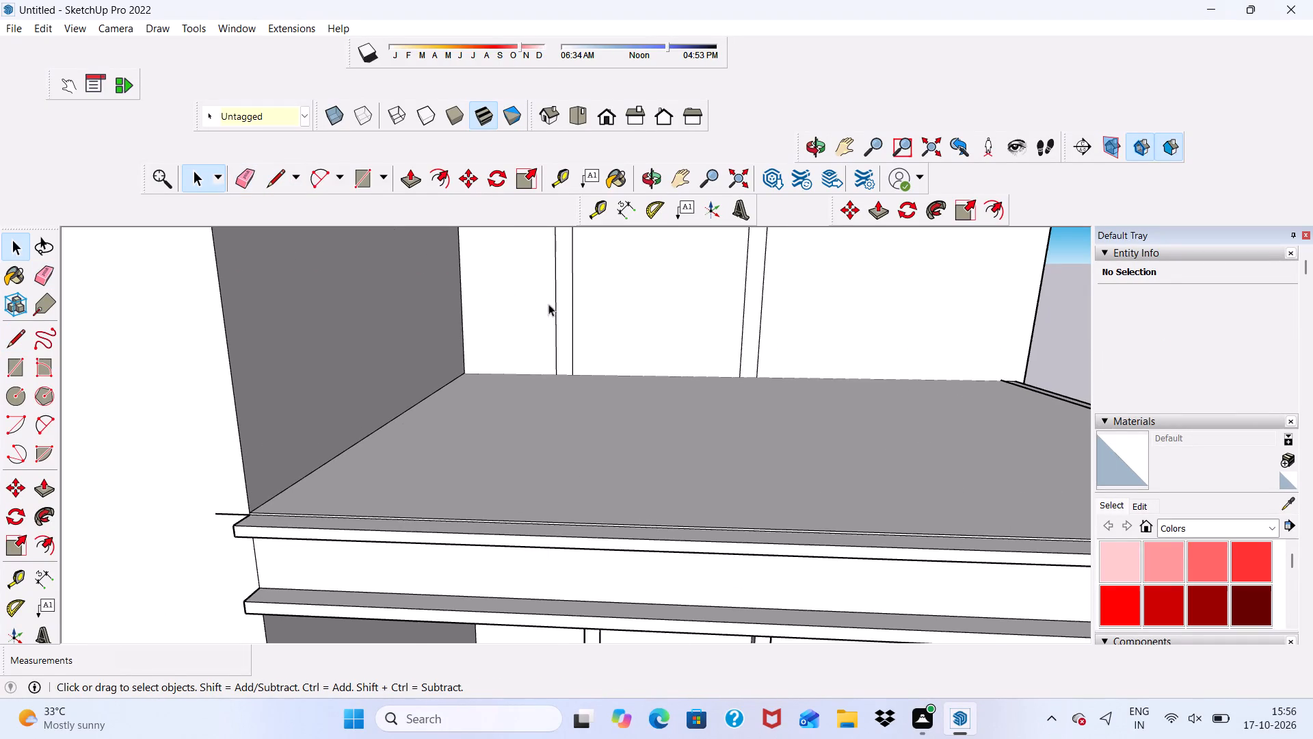
{"action": "left_click", "coordinate": [411, 173]}
{"action": "left_click", "coordinate": [557, 284]}
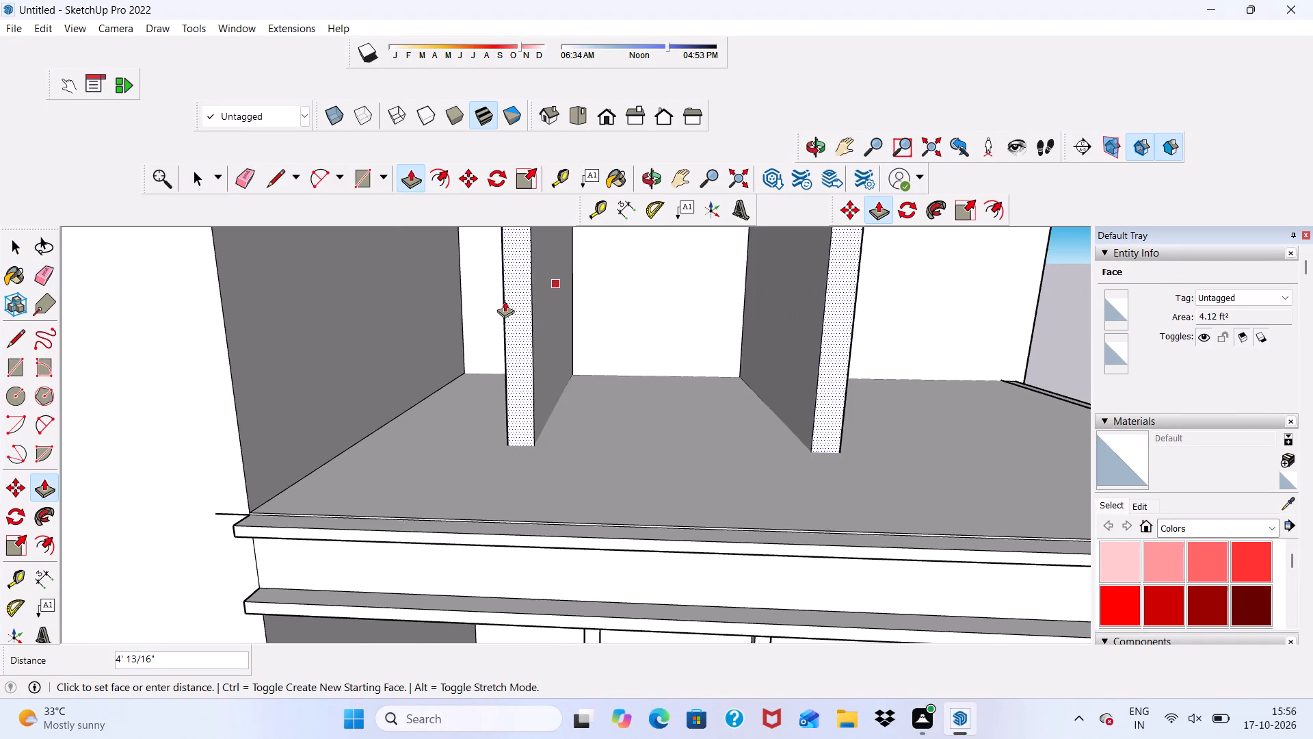
{"action": "type", "text": "3\""}
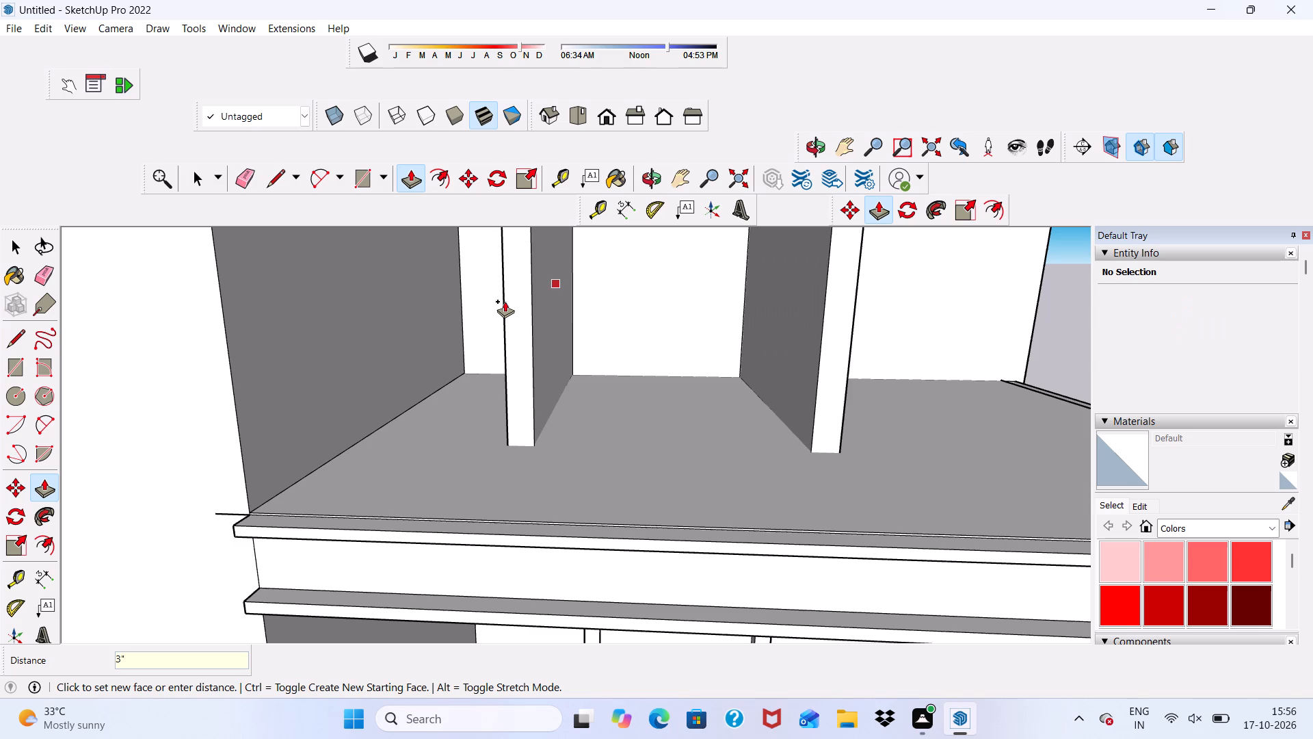
{"action": "key", "text": "Return"}
{"action": "key", "text": "space"}
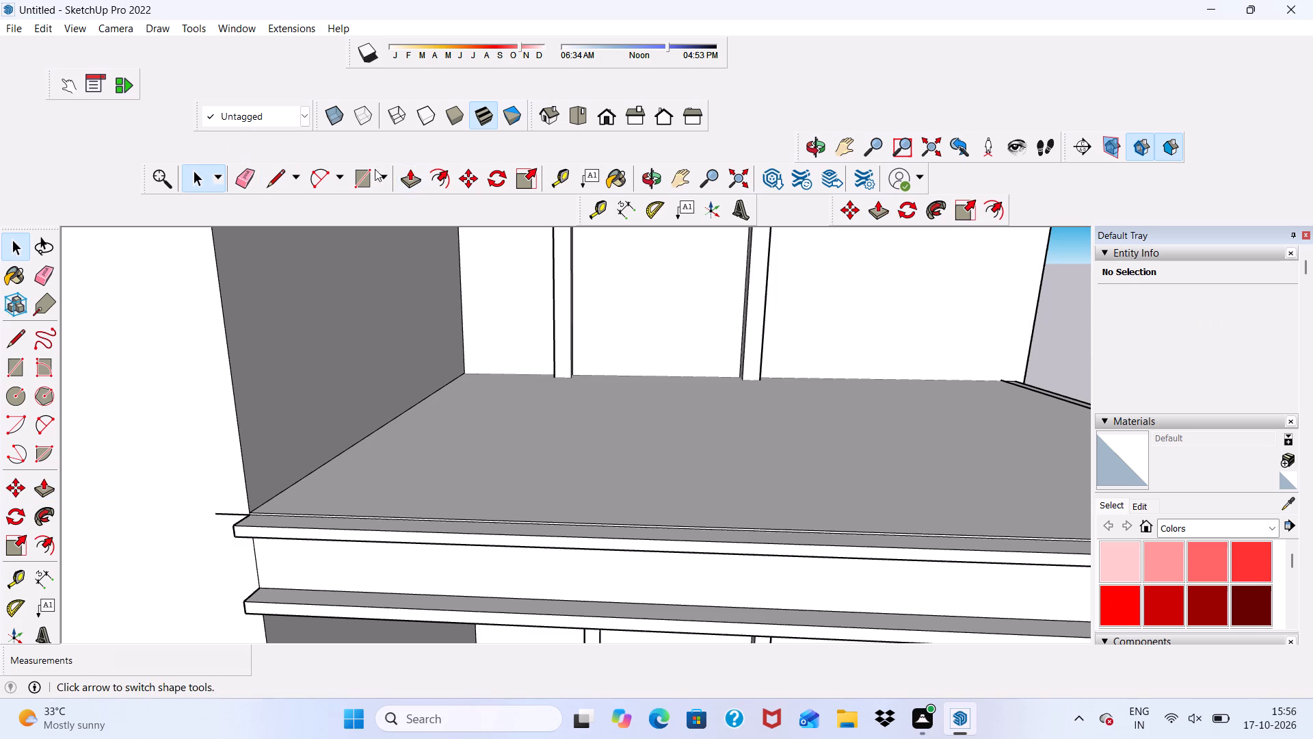
Draw a horizontal slat rectangle about 1 11/16" by 2' 6" between the frame sides, near the door's top.
{"action": "left_click", "coordinate": [356, 168]}
{"action": "scroll", "coordinate": [417, 452], "scroll_direction": "down", "scroll_amount": 4}
{"action": "scroll", "coordinate": [512, 491], "scroll_direction": "up", "scroll_amount": 1}
{"action": "scroll", "coordinate": [513, 476], "scroll_direction": "down", "scroll_amount": 9}
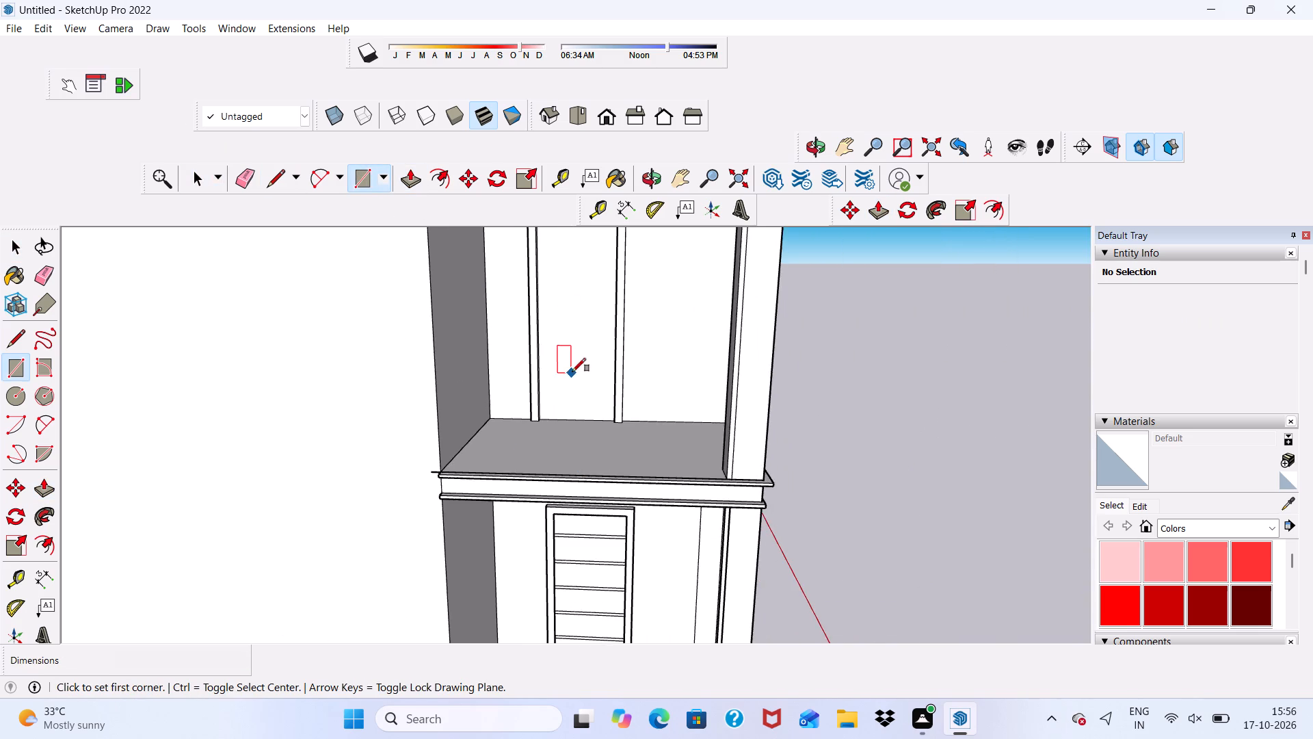
{"action": "middle_click_drag", "start_coordinate": [572, 334], "coordinate": [568, 263]}
{"action": "scroll", "coordinate": [528, 317], "scroll_direction": "down", "scroll_amount": 11}
{"action": "scroll", "coordinate": [545, 252], "scroll_direction": "up", "scroll_amount": 10}
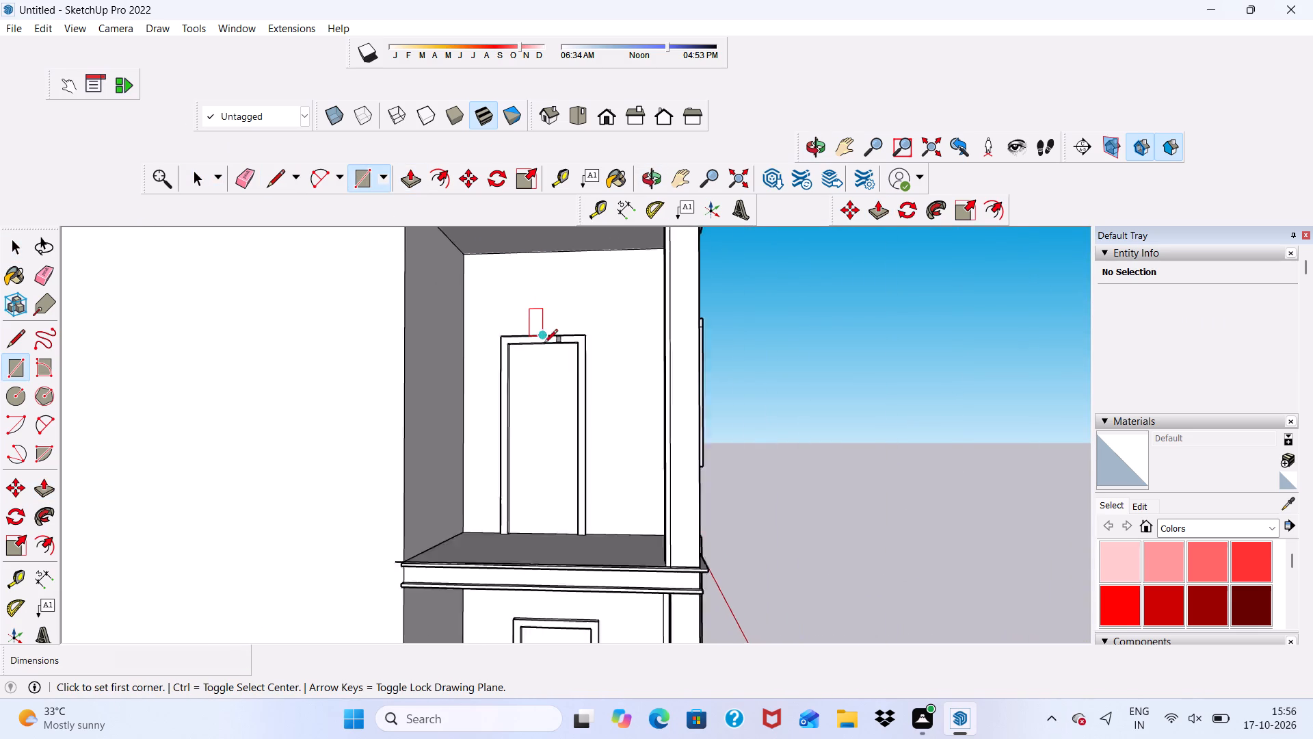
{"action": "scroll", "coordinate": [544, 343], "scroll_direction": "up", "scroll_amount": 19}
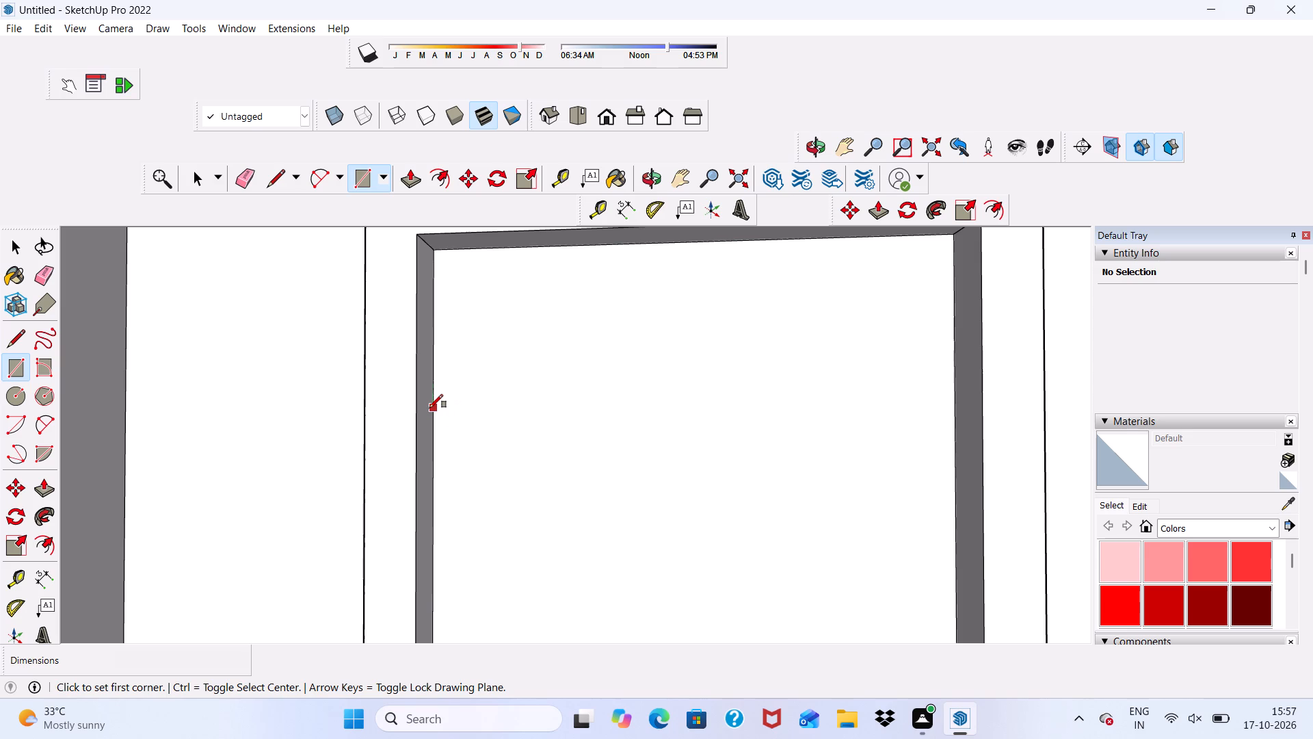
{"action": "left_click", "coordinate": [429, 402]}
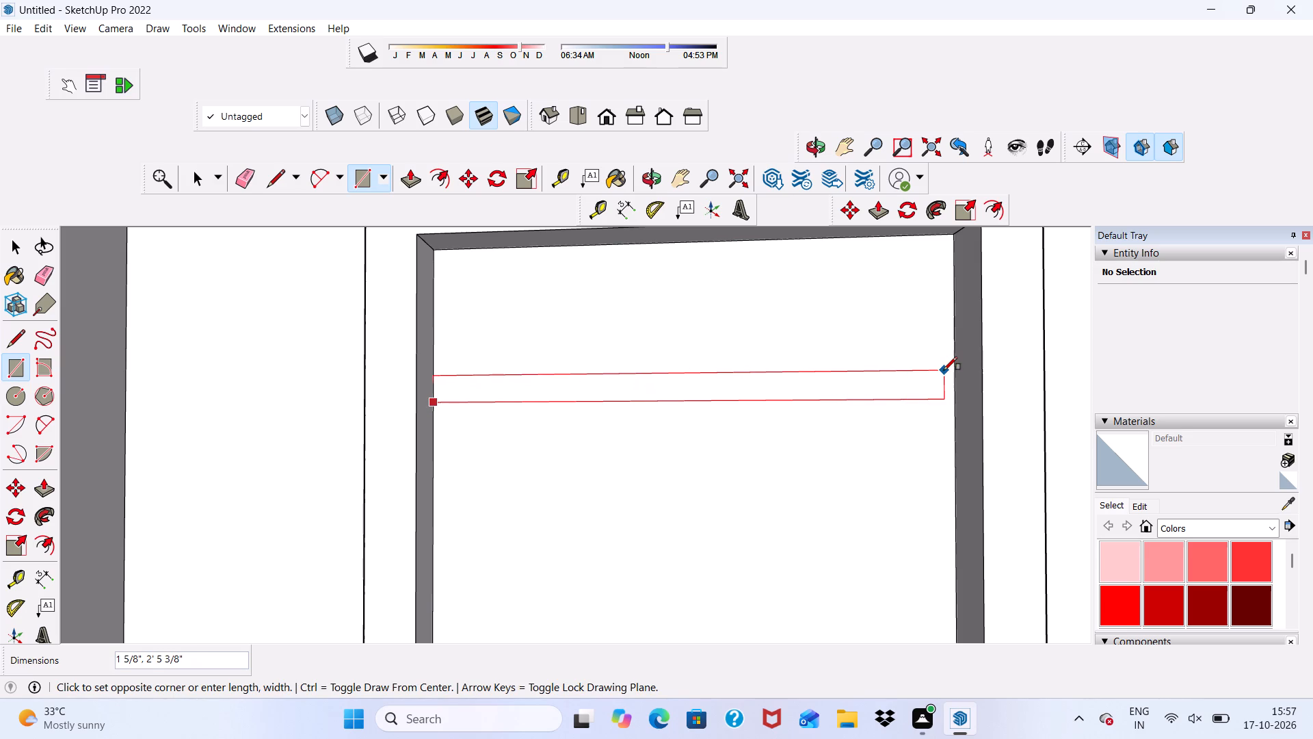
{"action": "left_click", "coordinate": [953, 369]}
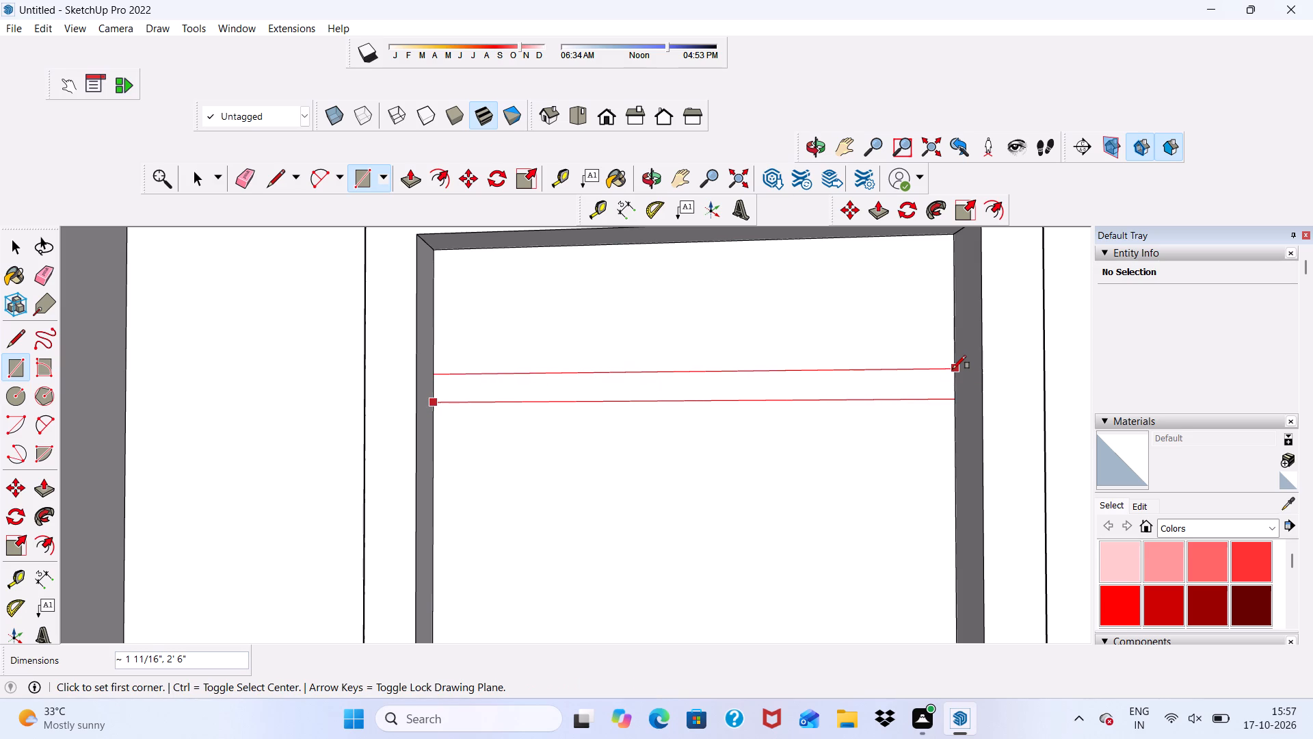
{"action": "key", "text": "space"}
Copy the slat downward about 10 3/4" and repeat it as an array of 5 copies.
{"action": "double_click", "coordinate": [646, 384]}
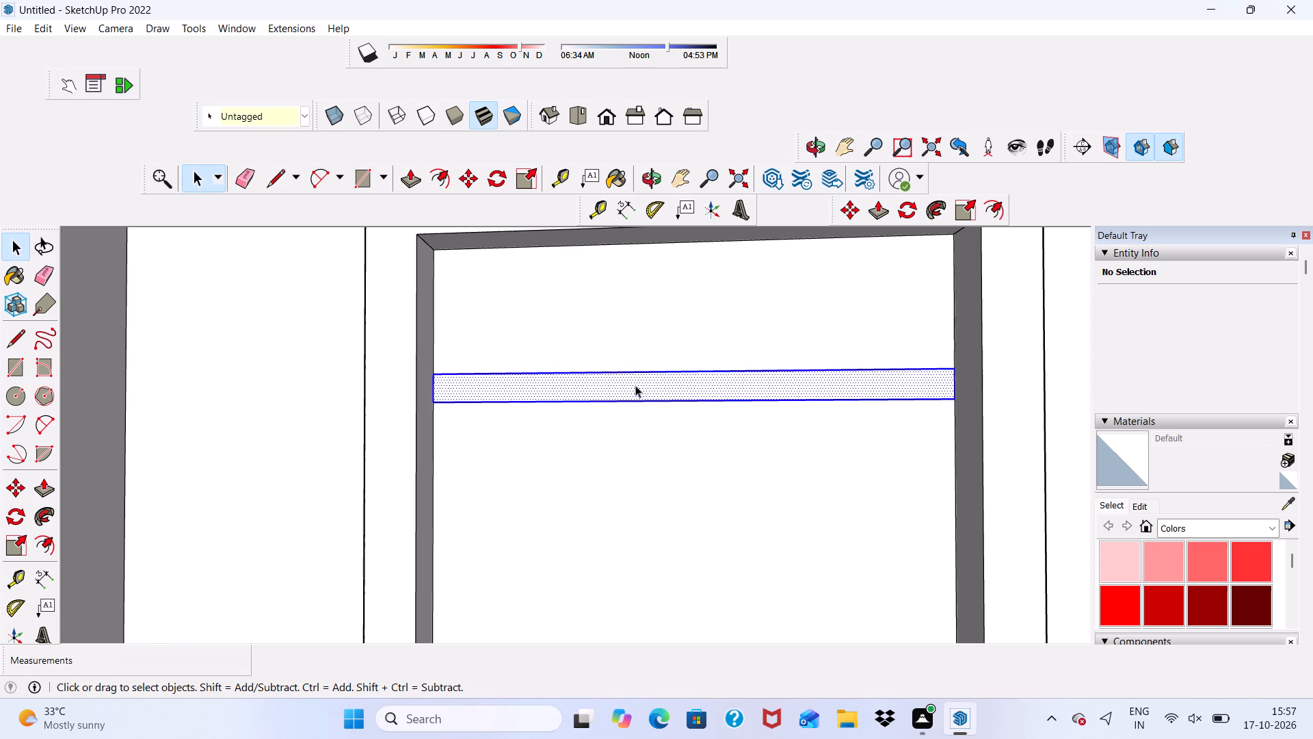
{"action": "left_click", "coordinate": [469, 179]}
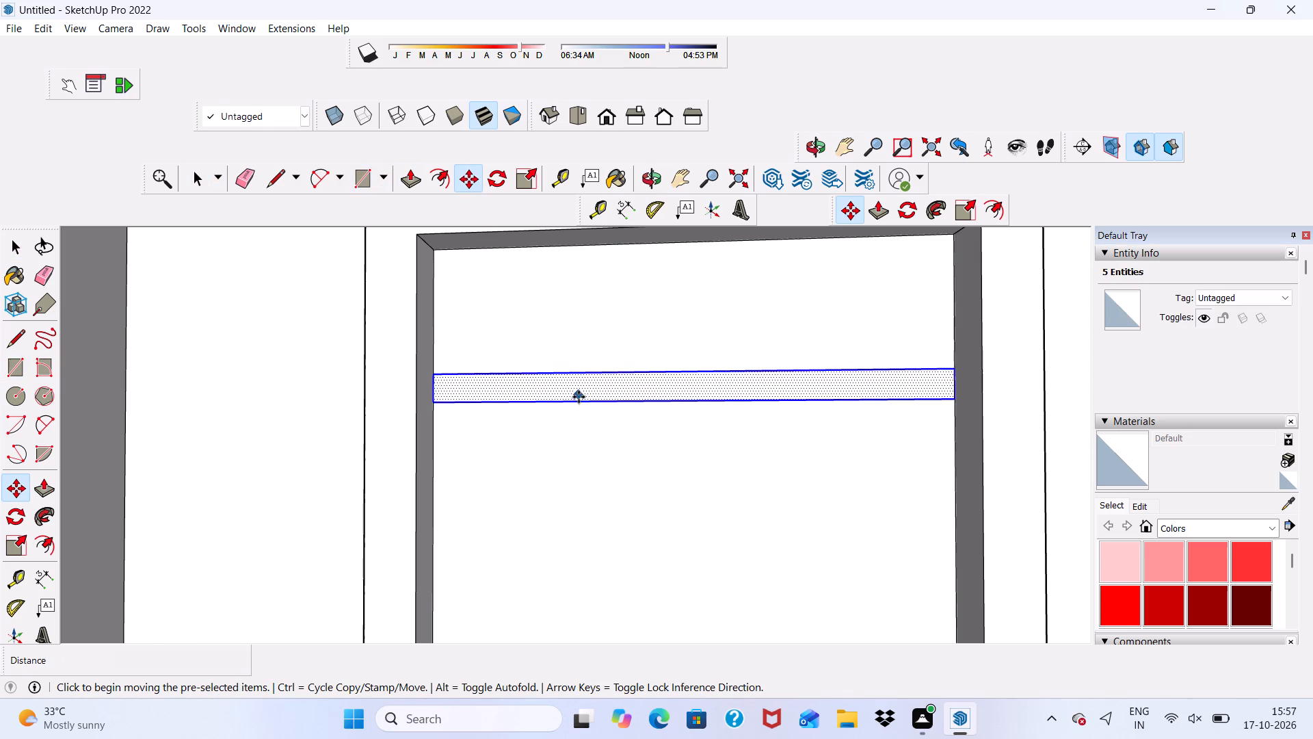
{"action": "left_click", "coordinate": [579, 397]}
{"action": "scroll", "coordinate": [586, 506], "scroll_direction": "down", "scroll_amount": 4}
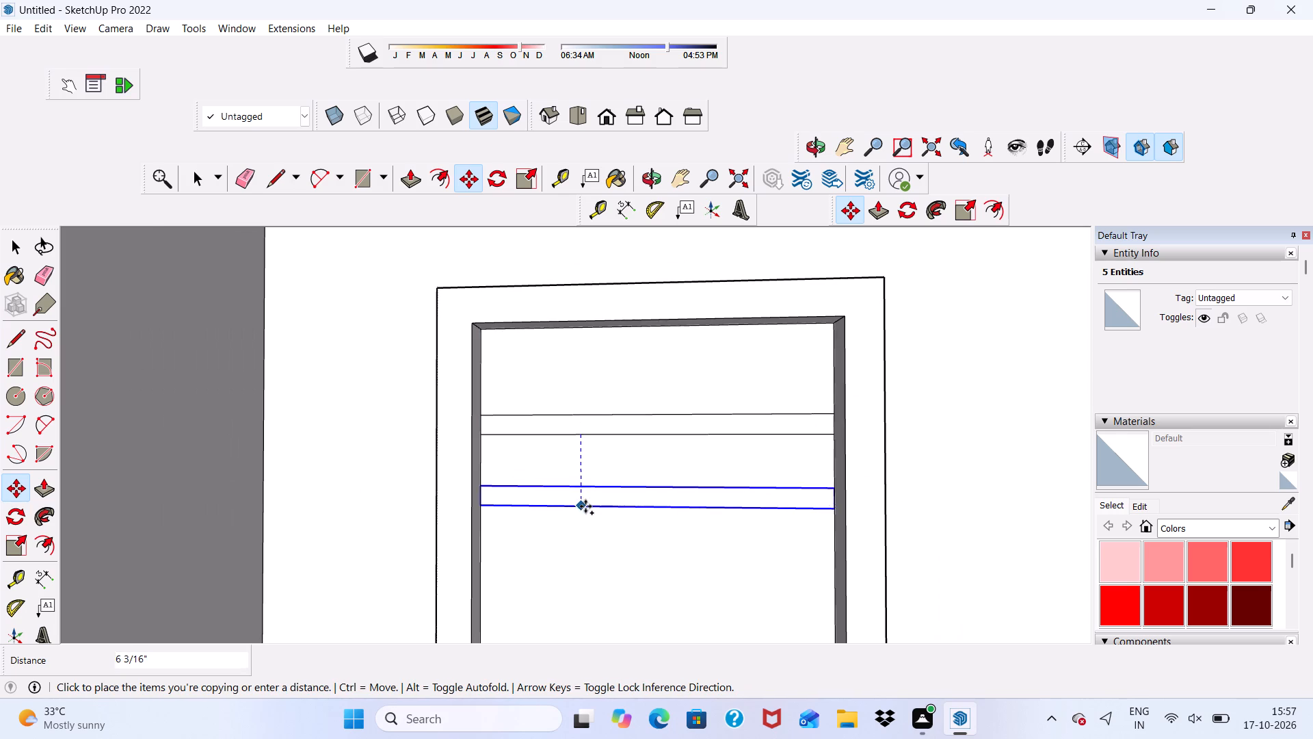
{"action": "left_click", "coordinate": [583, 559]}
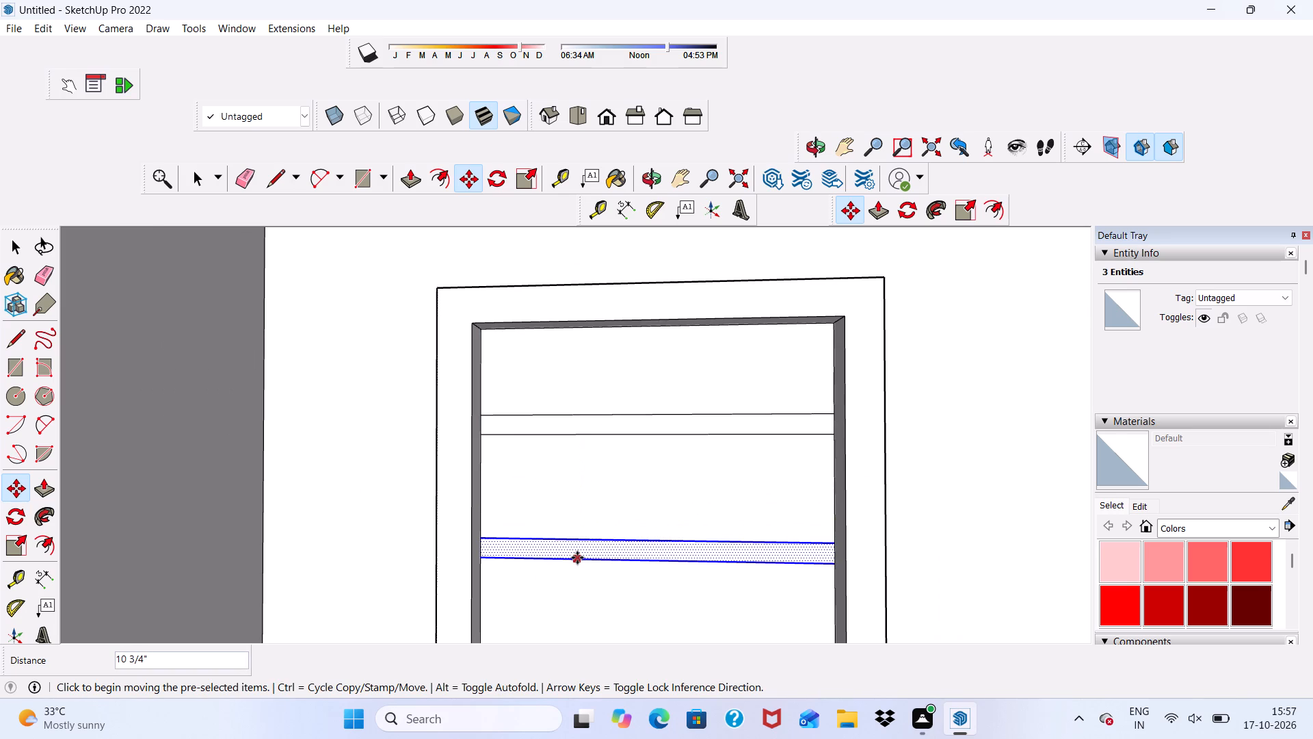
{"action": "key", "text": "shift+asterisk"}
{"action": "key", "text": "5"}
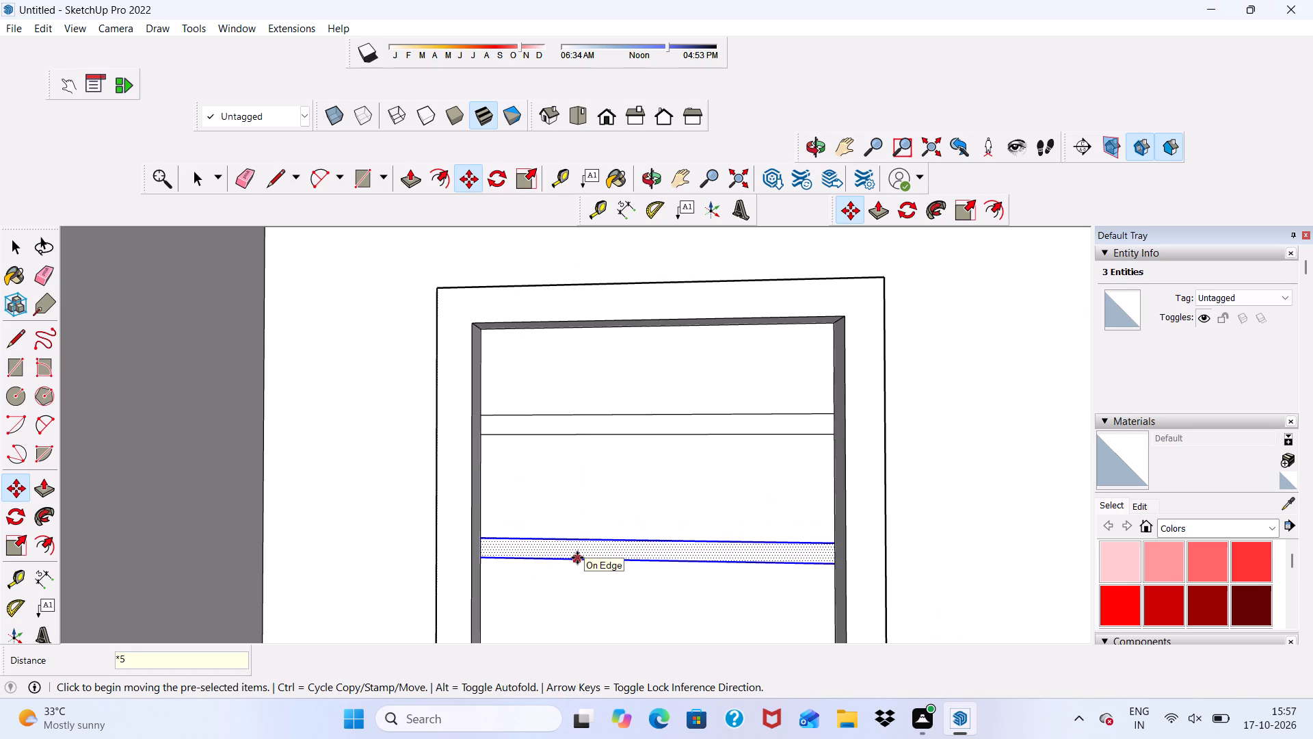
{"action": "key", "text": "Return"}
Copy the lowest slat about 1' 1 1/8" further down the door panel.
{"action": "scroll", "coordinate": [622, 415], "scroll_direction": "down", "scroll_amount": 6}
{"action": "scroll", "coordinate": [564, 356], "scroll_direction": "down", "scroll_amount": 10}
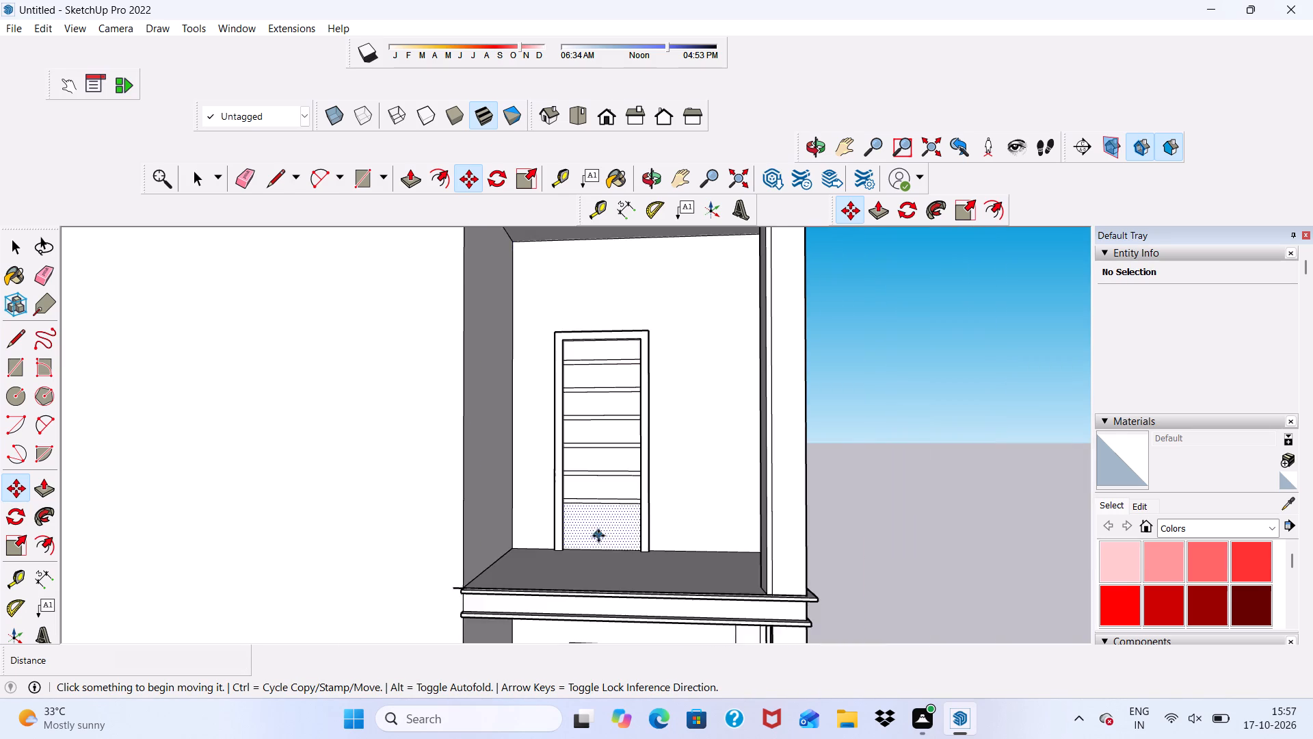
{"action": "scroll", "coordinate": [598, 530], "scroll_direction": "up", "scroll_amount": 13}
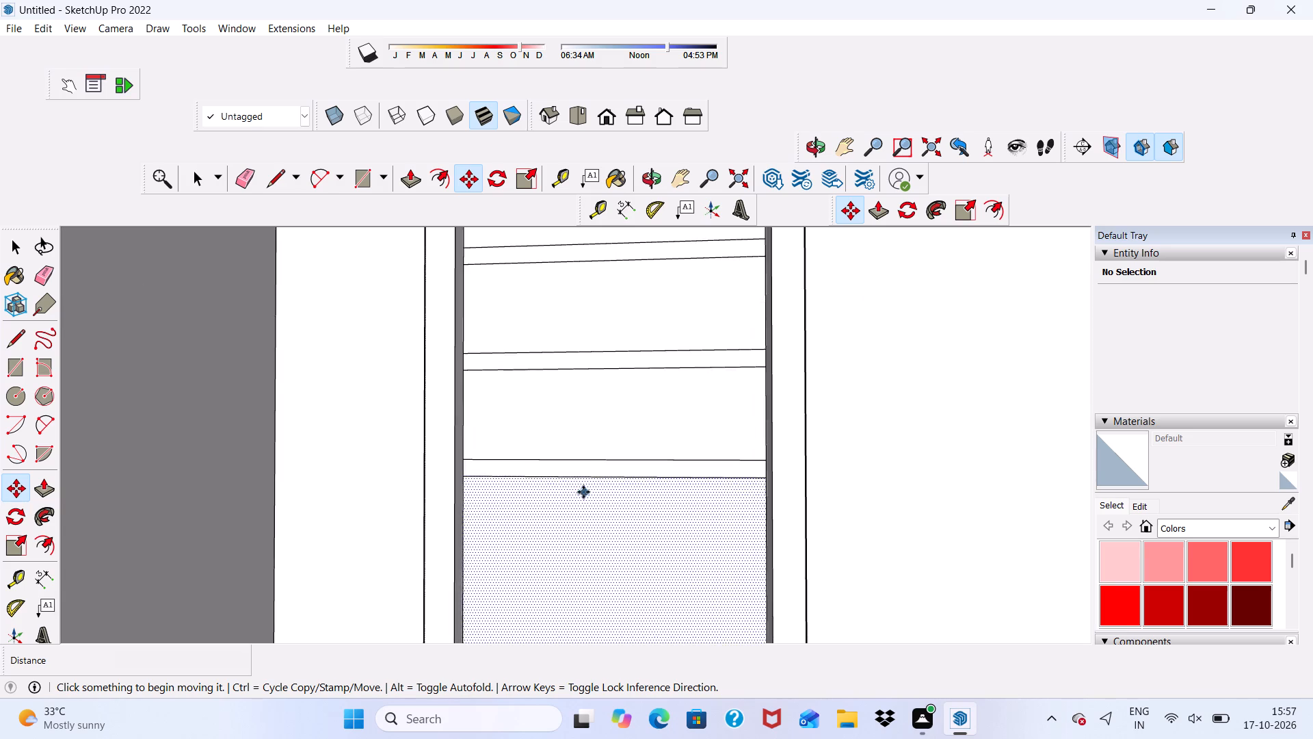
{"action": "scroll", "coordinate": [588, 470], "scroll_direction": "up", "scroll_amount": 1}
{"action": "left_click", "coordinate": [591, 469]}
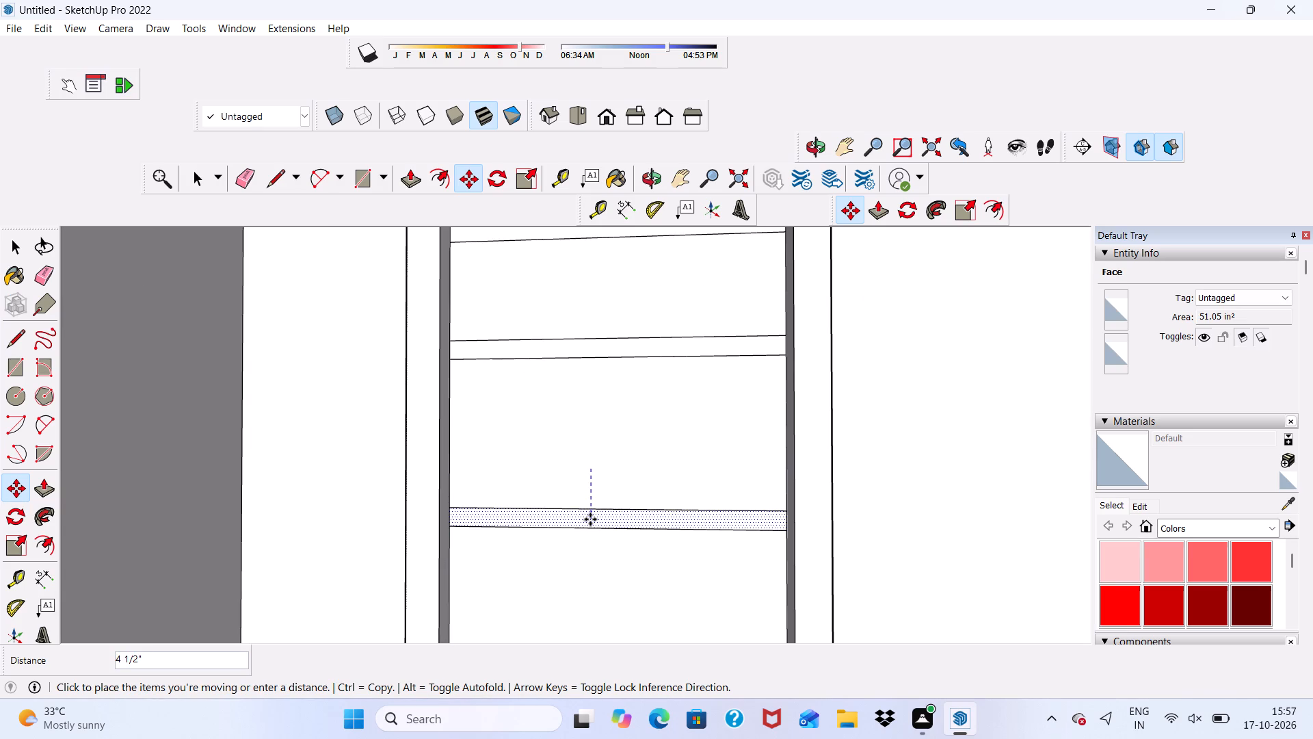
{"action": "left_click", "coordinate": [589, 616]}
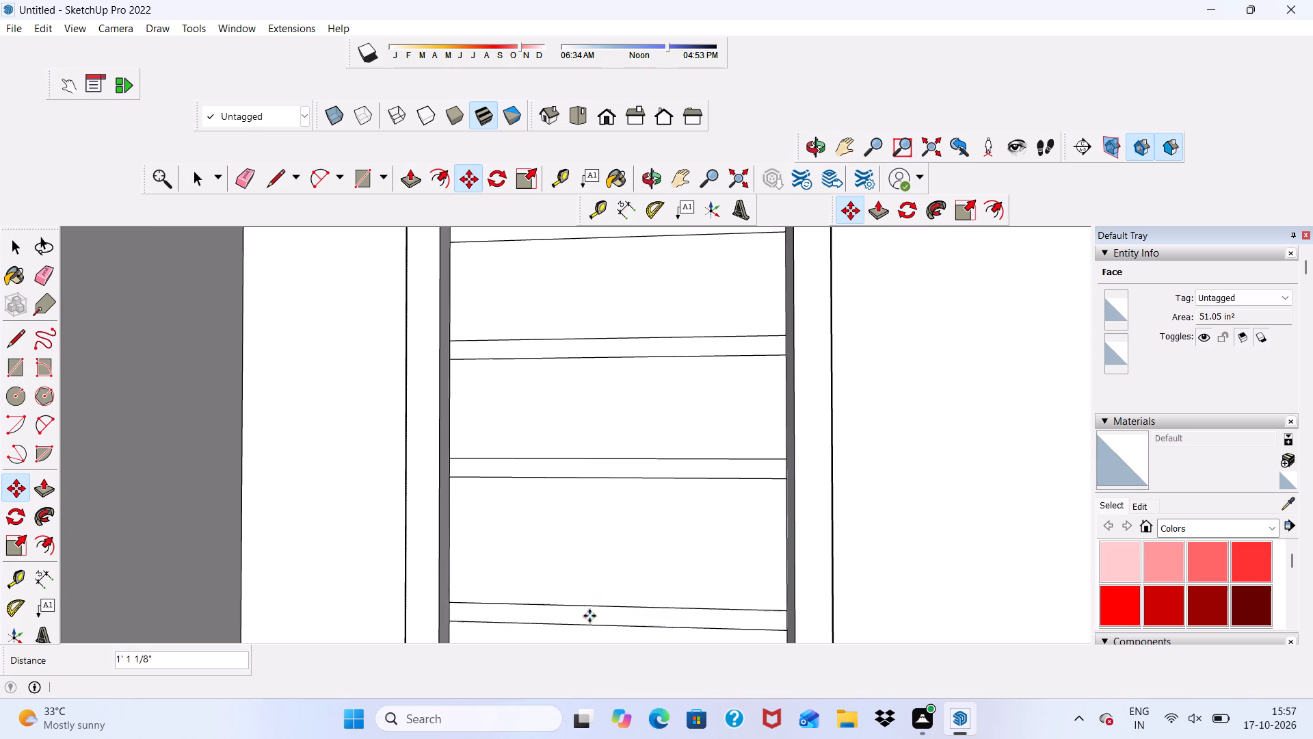
{"action": "scroll", "coordinate": [514, 428], "scroll_direction": "down", "scroll_amount": 11}
{"action": "left_click_drag", "start_coordinate": [741, 445], "coordinate": [751, 442]}
{"action": "key", "text": "space"}
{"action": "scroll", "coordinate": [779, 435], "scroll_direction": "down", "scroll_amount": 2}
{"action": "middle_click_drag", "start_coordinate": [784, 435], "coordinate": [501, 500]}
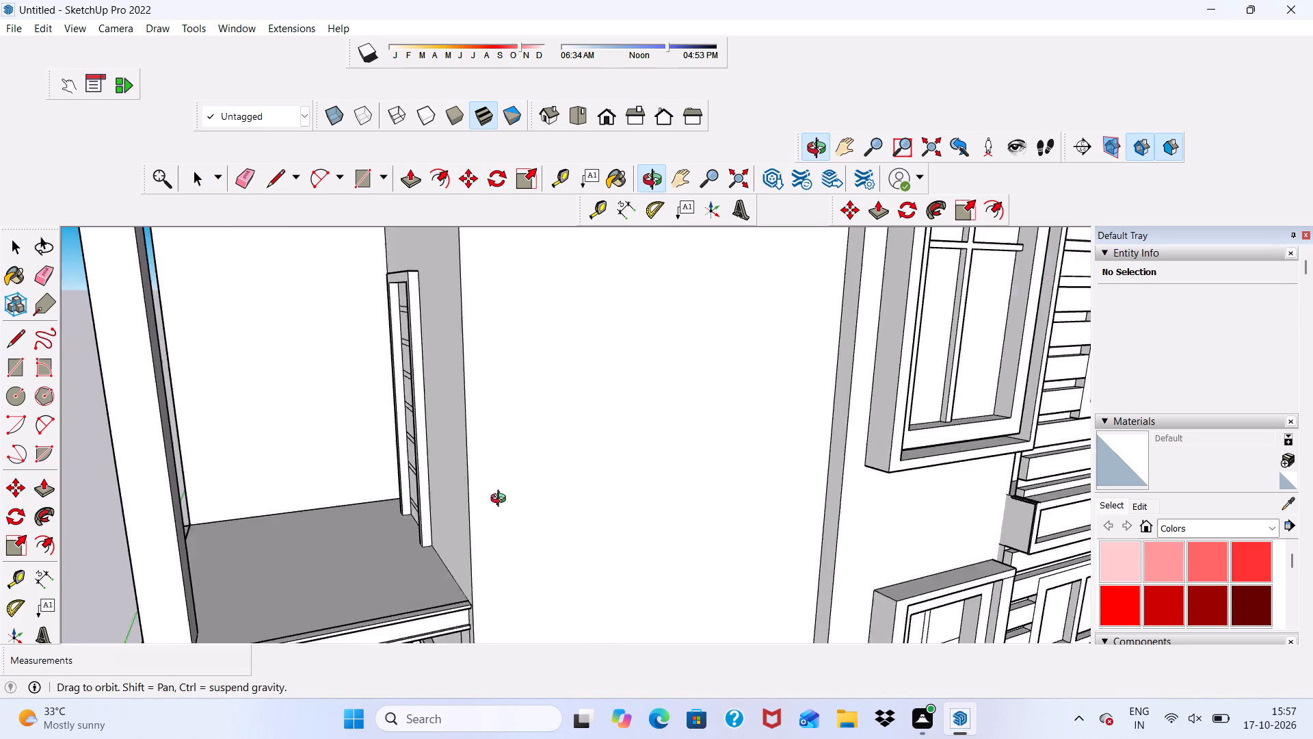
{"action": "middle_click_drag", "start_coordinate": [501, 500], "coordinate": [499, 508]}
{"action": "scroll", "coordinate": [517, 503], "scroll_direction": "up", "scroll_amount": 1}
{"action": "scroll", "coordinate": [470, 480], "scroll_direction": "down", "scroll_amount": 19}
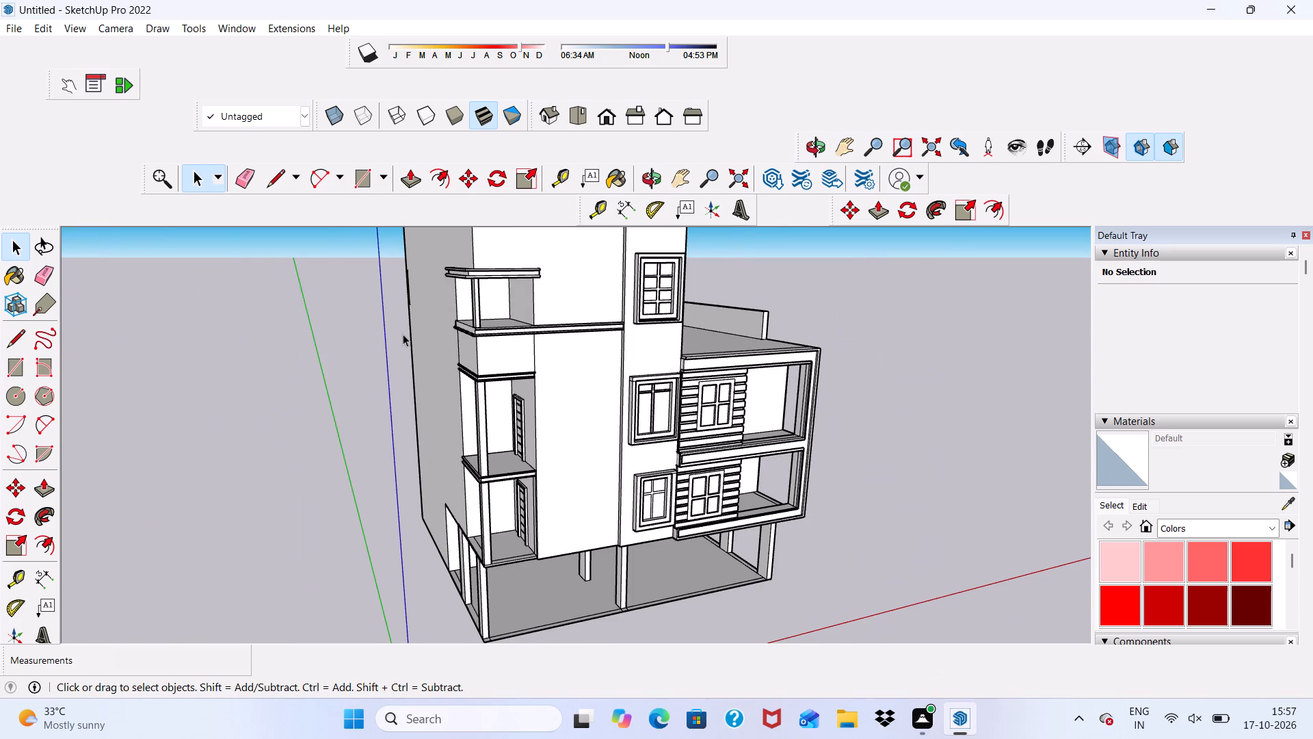
Draw a door rectangle about 2' 1" by 3' 10" on the upper balcony's back wall, standing on the floor edge.
{"action": "scroll", "coordinate": [483, 289], "scroll_direction": "up", "scroll_amount": 7}
{"action": "middle_click_drag", "start_coordinate": [468, 342], "coordinate": [587, 294]}
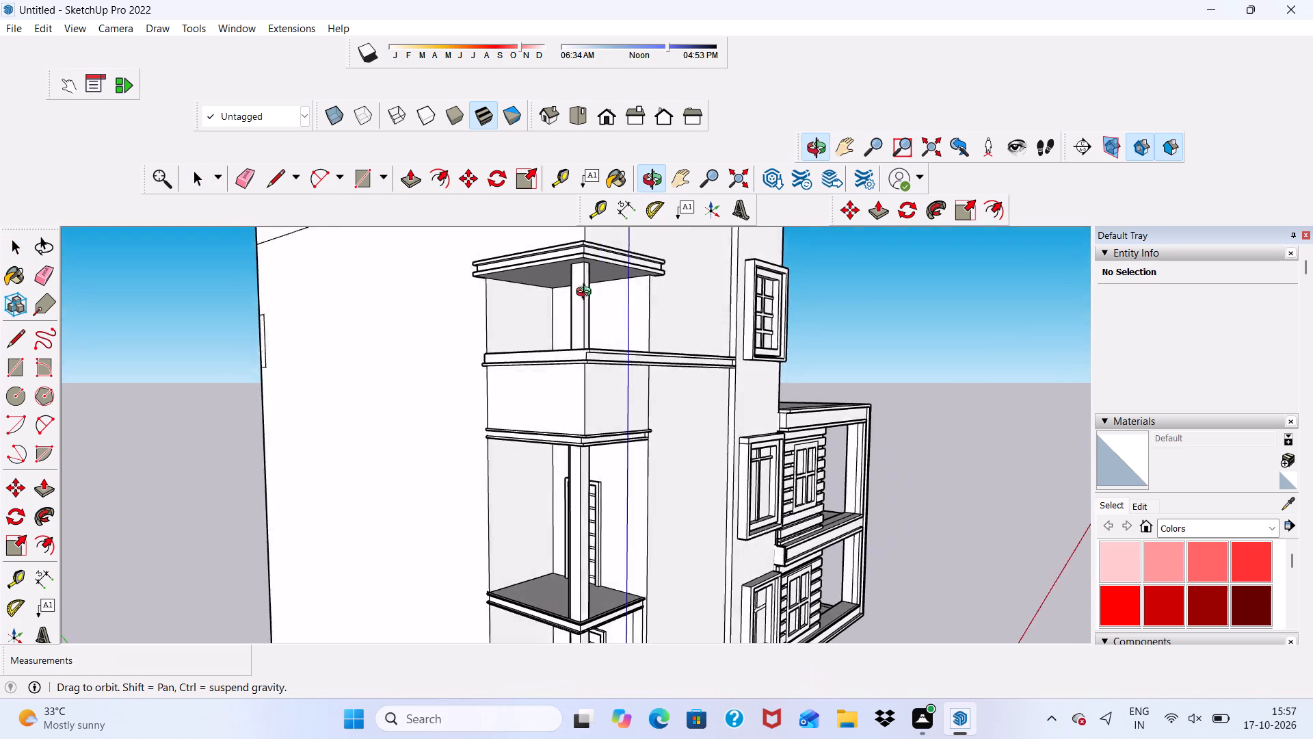
{"action": "middle_click_drag", "start_coordinate": [587, 294], "coordinate": [711, 300]}
{"action": "scroll", "coordinate": [217, 179], "scroll_direction": "up", "scroll_amount": 1}
{"action": "left_click", "coordinate": [354, 181]}
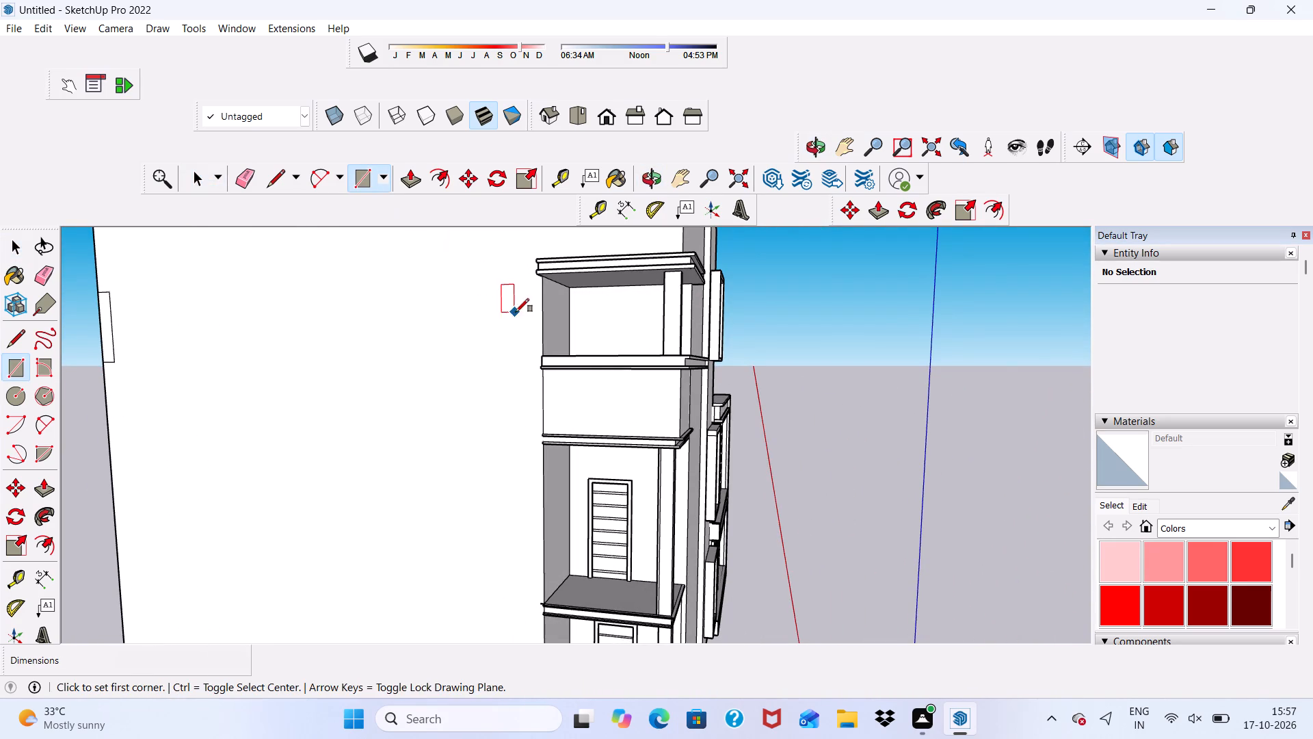
{"action": "scroll", "coordinate": [516, 312], "scroll_direction": "up", "scroll_amount": 4}
{"action": "middle_click_drag", "start_coordinate": [667, 346], "coordinate": [656, 428]}
{"action": "scroll", "coordinate": [656, 428], "scroll_direction": "up", "scroll_amount": 1}
{"action": "scroll", "coordinate": [656, 428], "scroll_direction": "down", "scroll_amount": 1}
{"action": "middle_click_drag", "start_coordinate": [650, 441], "coordinate": [646, 352]}
{"action": "scroll", "coordinate": [628, 413], "scroll_direction": "up", "scroll_amount": 5}
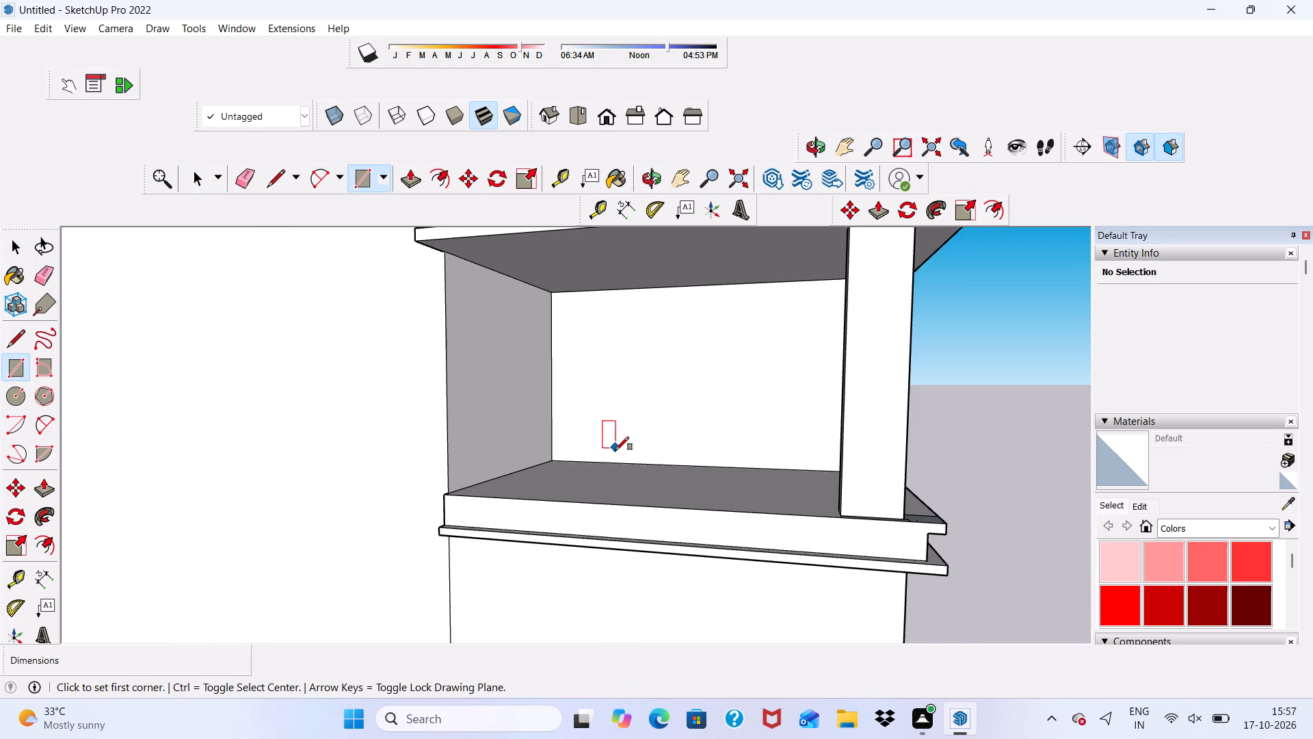
{"action": "left_click", "coordinate": [613, 461]}
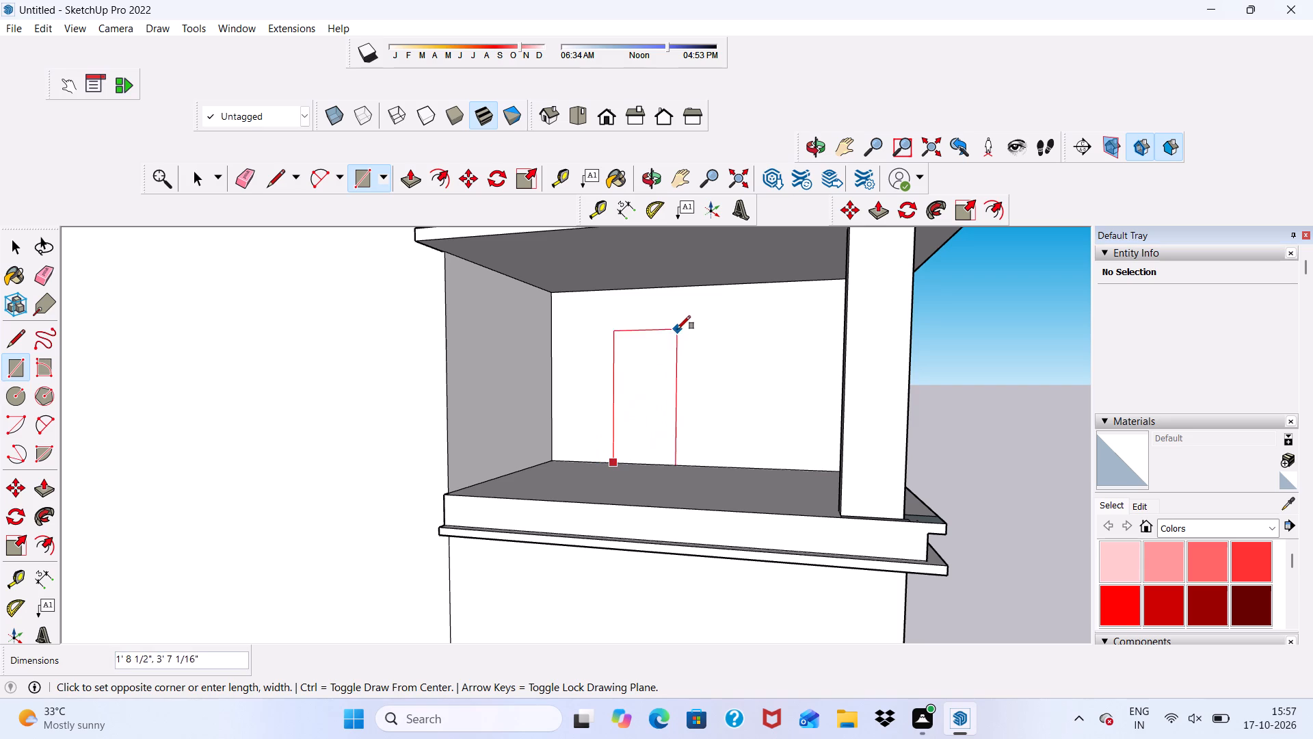
{"action": "left_click", "coordinate": [692, 318]}
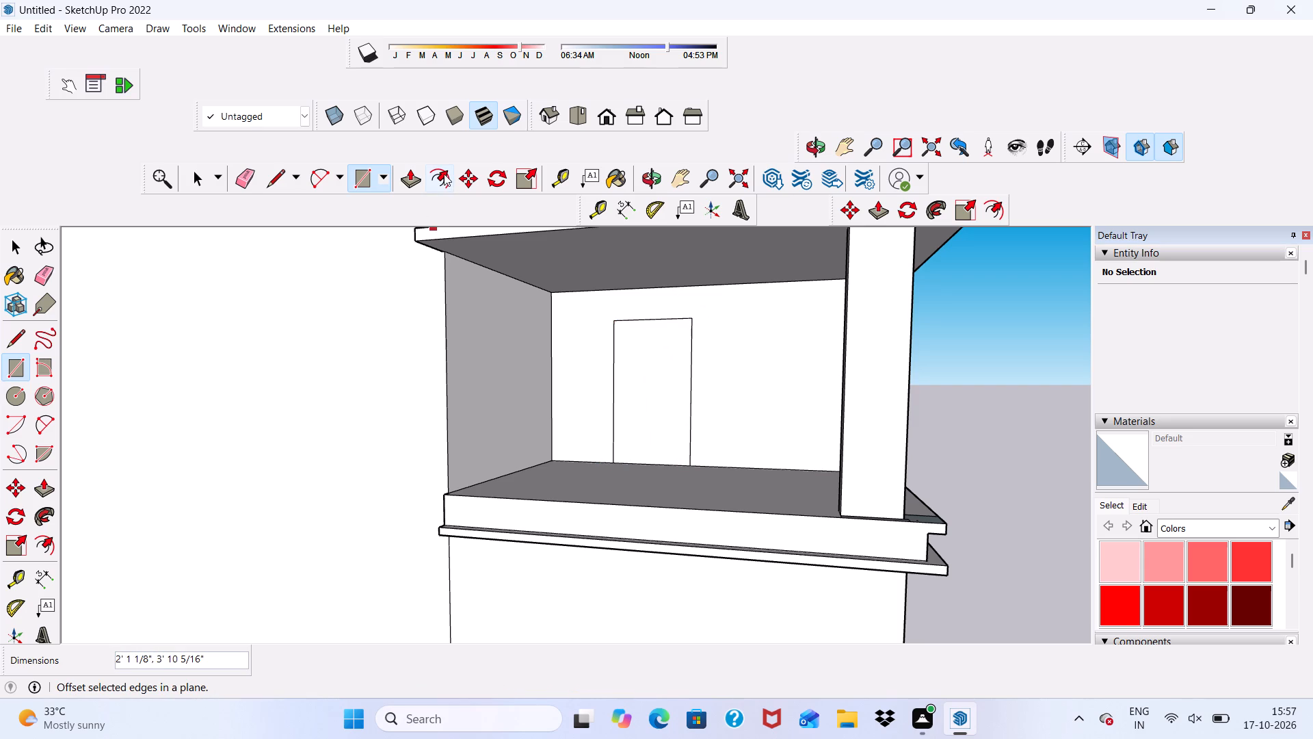
Offset the upper balcony door outline 3" inward to form the frame.
{"action": "left_click", "coordinate": [444, 174]}
{"action": "left_click", "coordinate": [618, 384]}
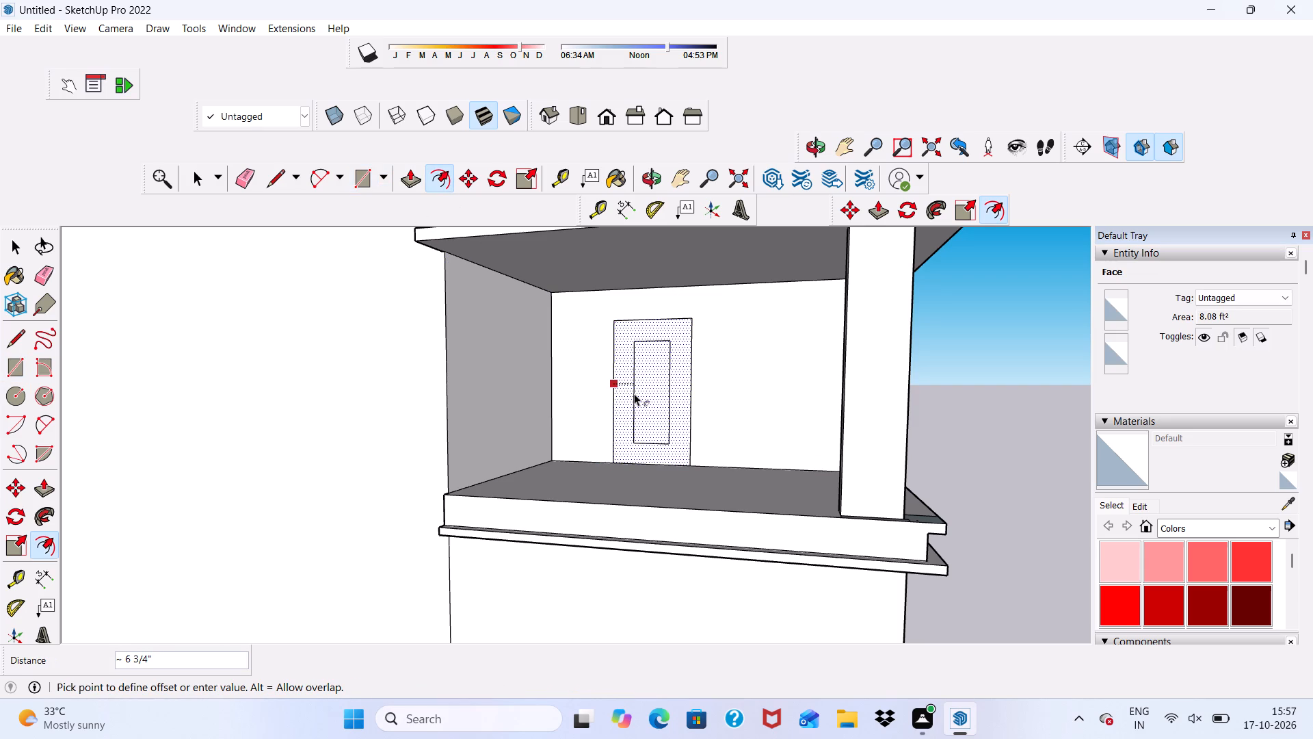
{"action": "type", "text": "3\""}
{"action": "key", "text": "Return"}
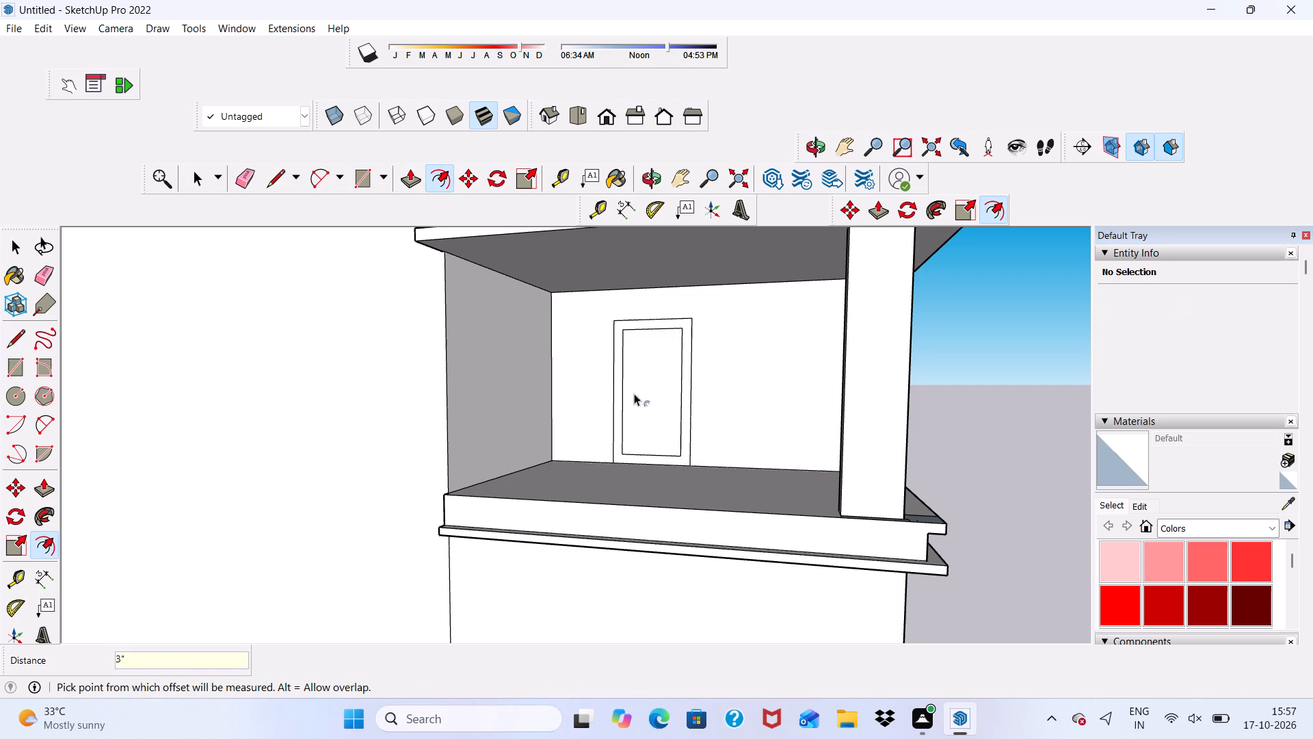
Extend both inner frame edges down to the balcony floor with lines and erase the inner bottom edge.
{"action": "left_click", "coordinate": [274, 171]}
{"action": "scroll", "coordinate": [482, 348], "scroll_direction": "up", "scroll_amount": 5}
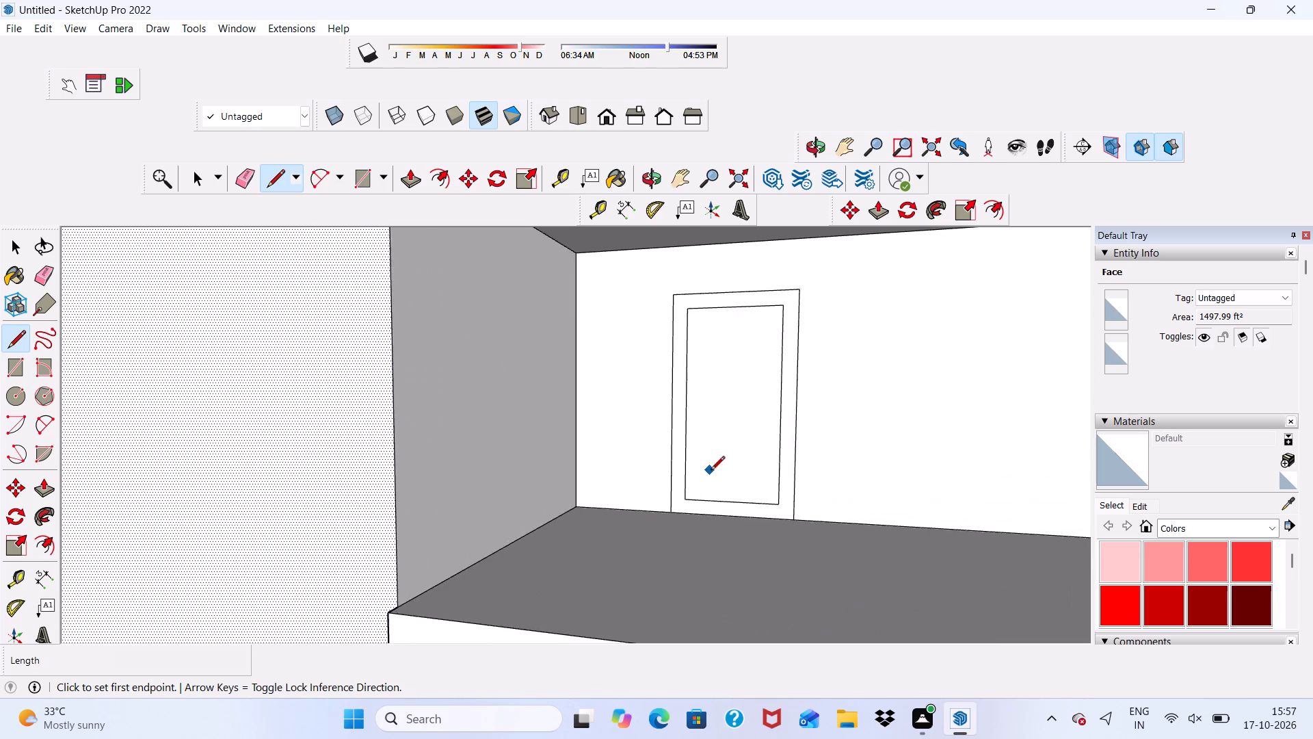
{"action": "scroll", "coordinate": [698, 500], "scroll_direction": "up", "scroll_amount": 5}
{"action": "left_click", "coordinate": [683, 495]}
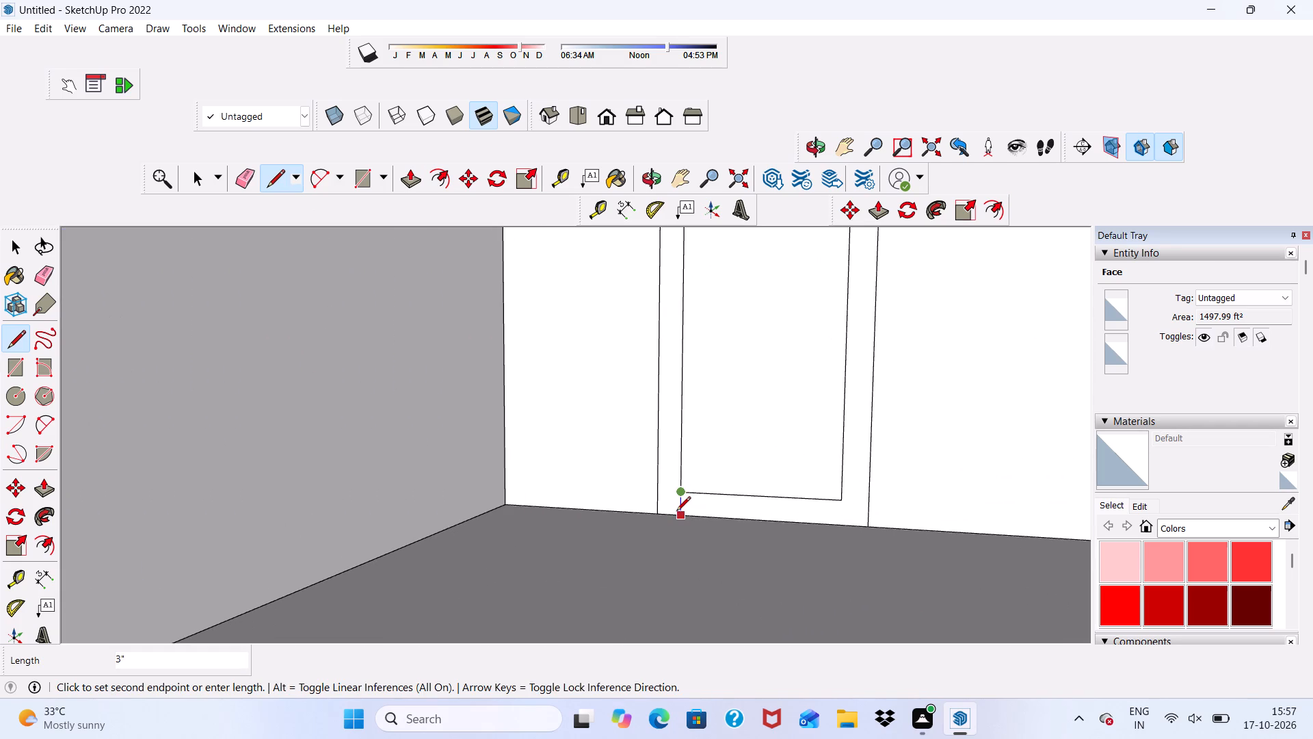
{"action": "left_click", "coordinate": [676, 512]}
{"action": "left_click", "coordinate": [838, 503]}
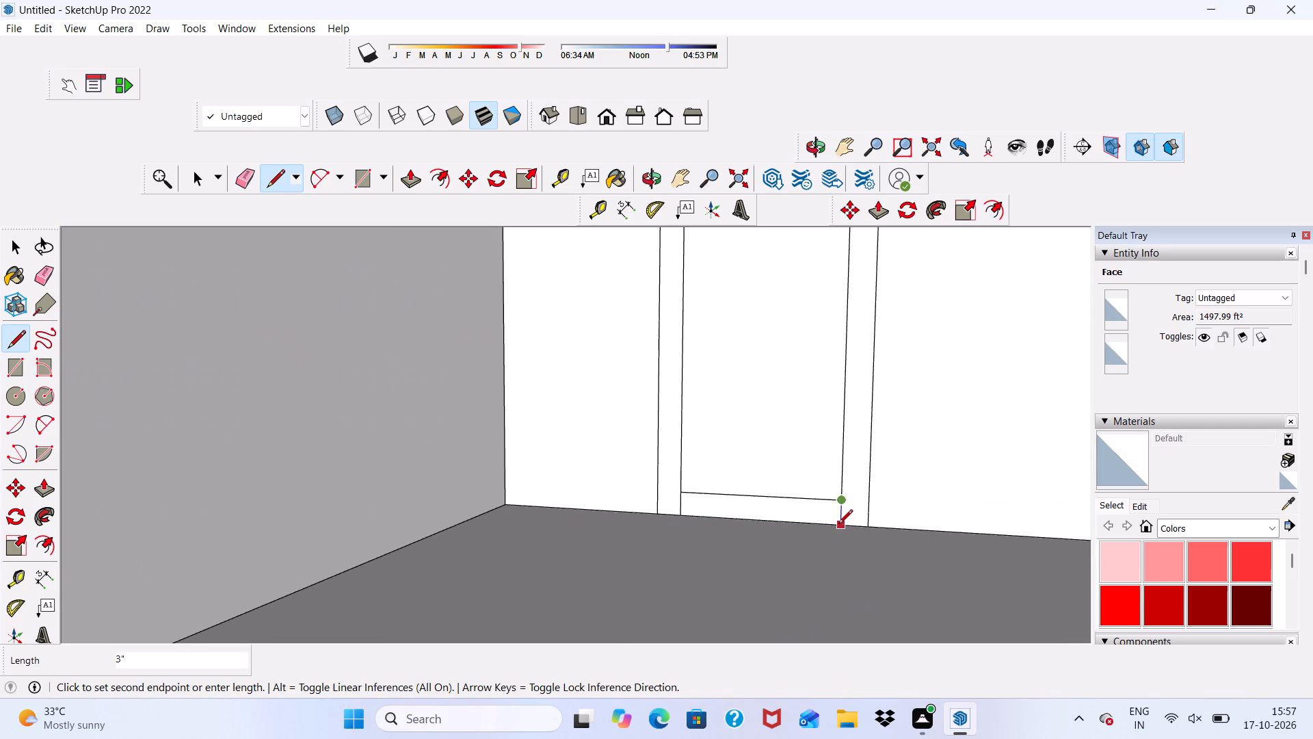
{"action": "left_click", "coordinate": [838, 526]}
{"action": "left_click", "coordinate": [244, 172]}
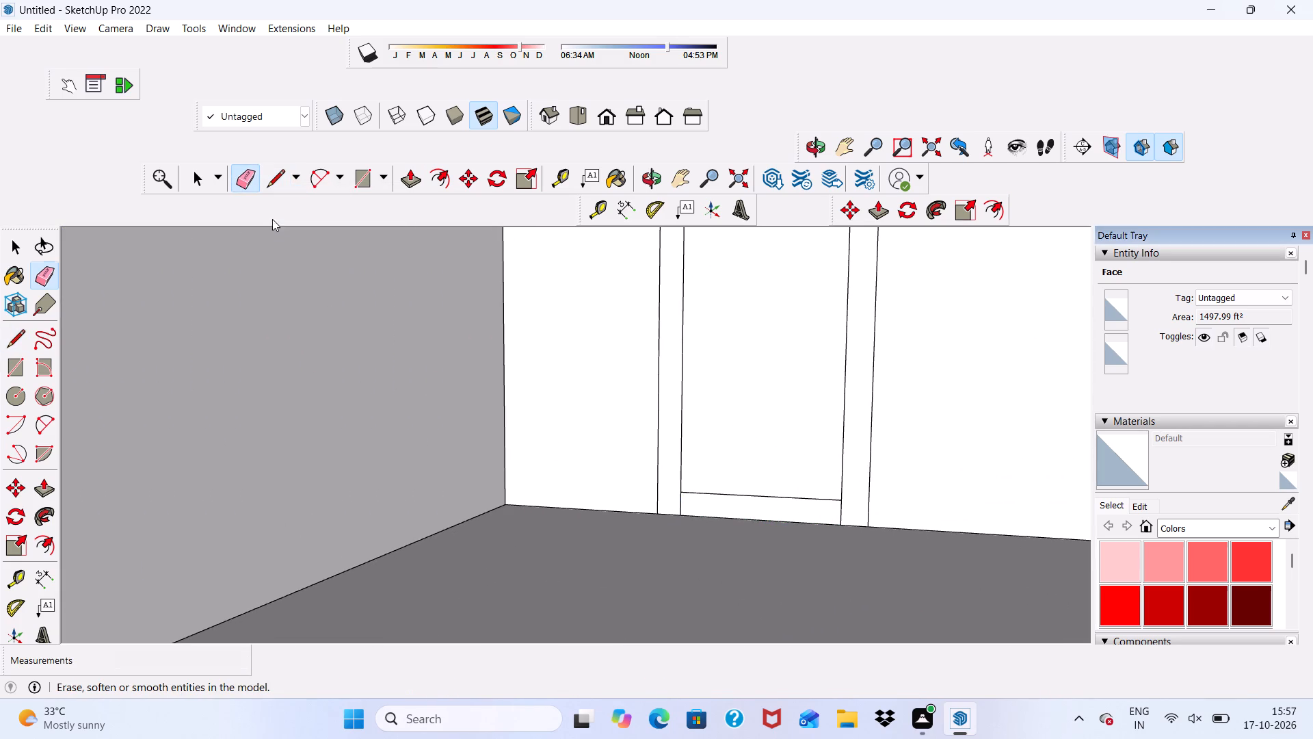
{"action": "left_click_drag", "start_coordinate": [720, 484], "coordinate": [724, 495]}
{"action": "left_click", "coordinate": [724, 497]}
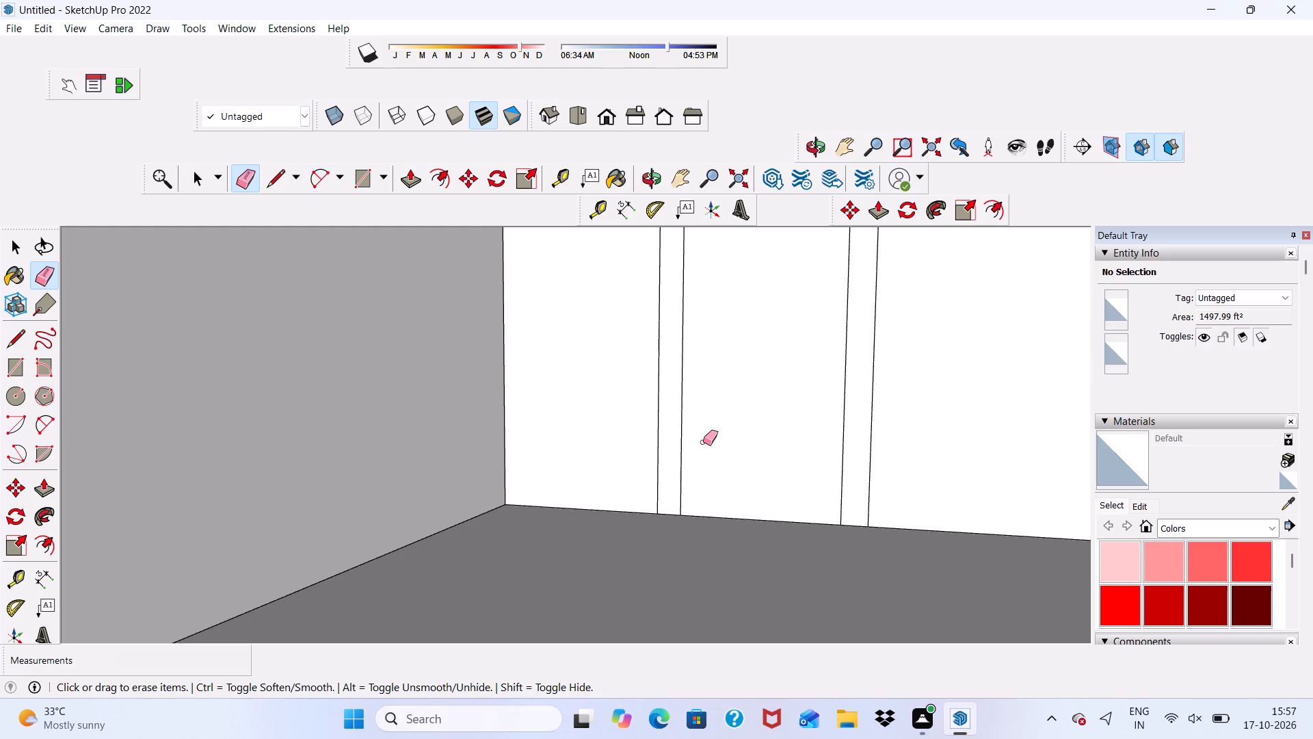
Push/Pull the upper balcony door frame face 3" outward from the wall.
{"action": "key", "text": "space"}
{"action": "scroll", "coordinate": [678, 384], "scroll_direction": "up", "scroll_amount": 1}
{"action": "left_click", "coordinate": [669, 372]}
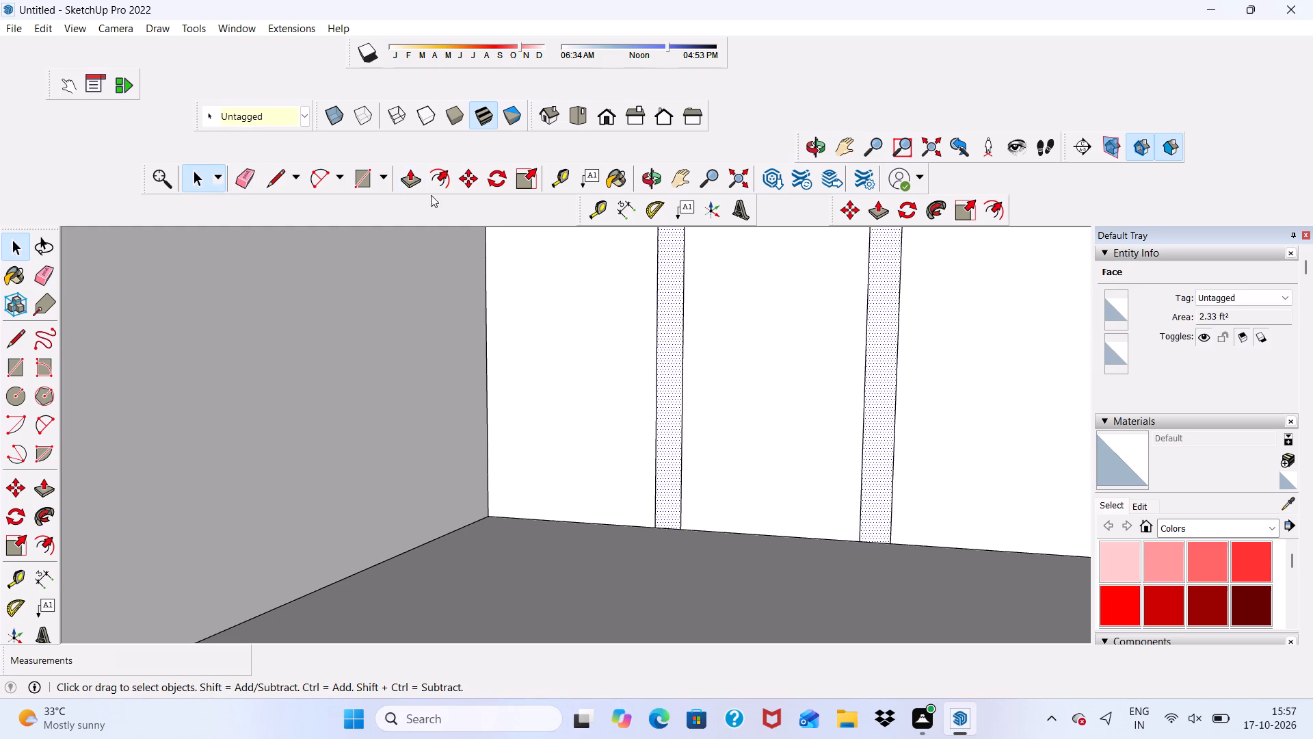
{"action": "left_click", "coordinate": [408, 178]}
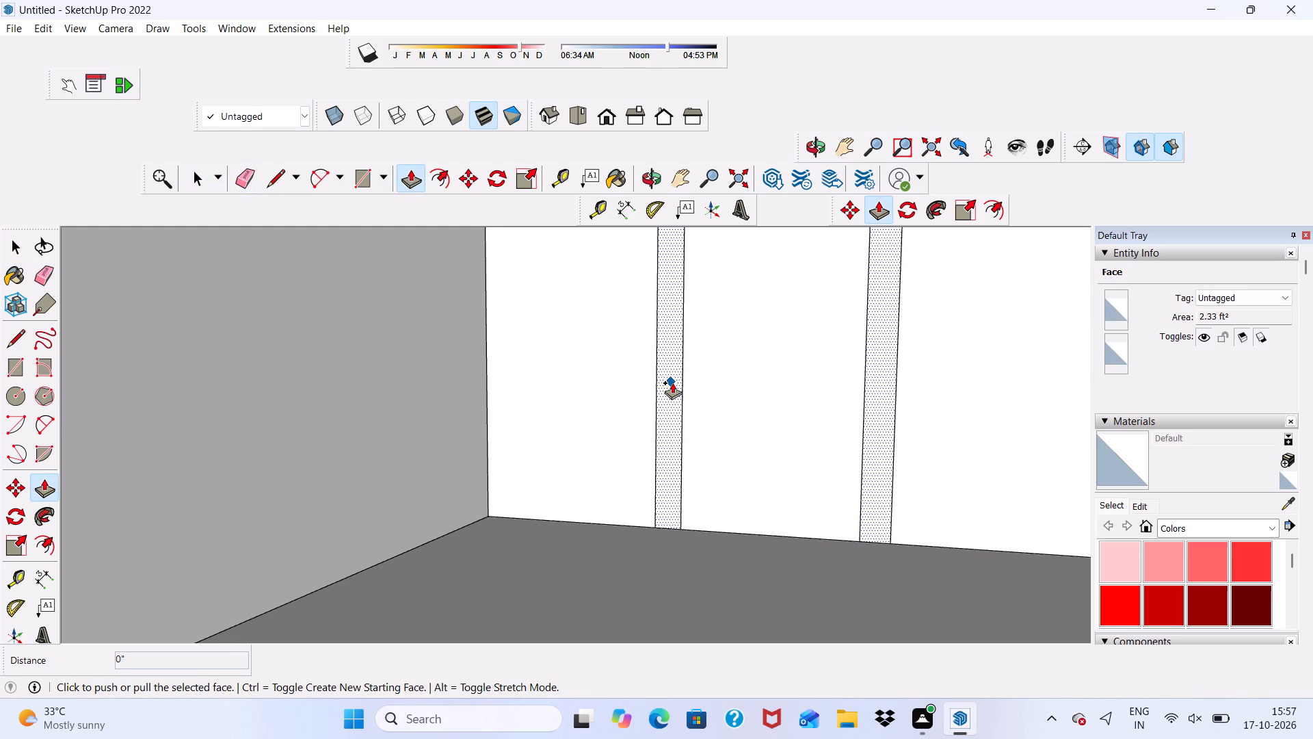
{"action": "left_click", "coordinate": [672, 383]}
{"action": "key", "text": "3"}
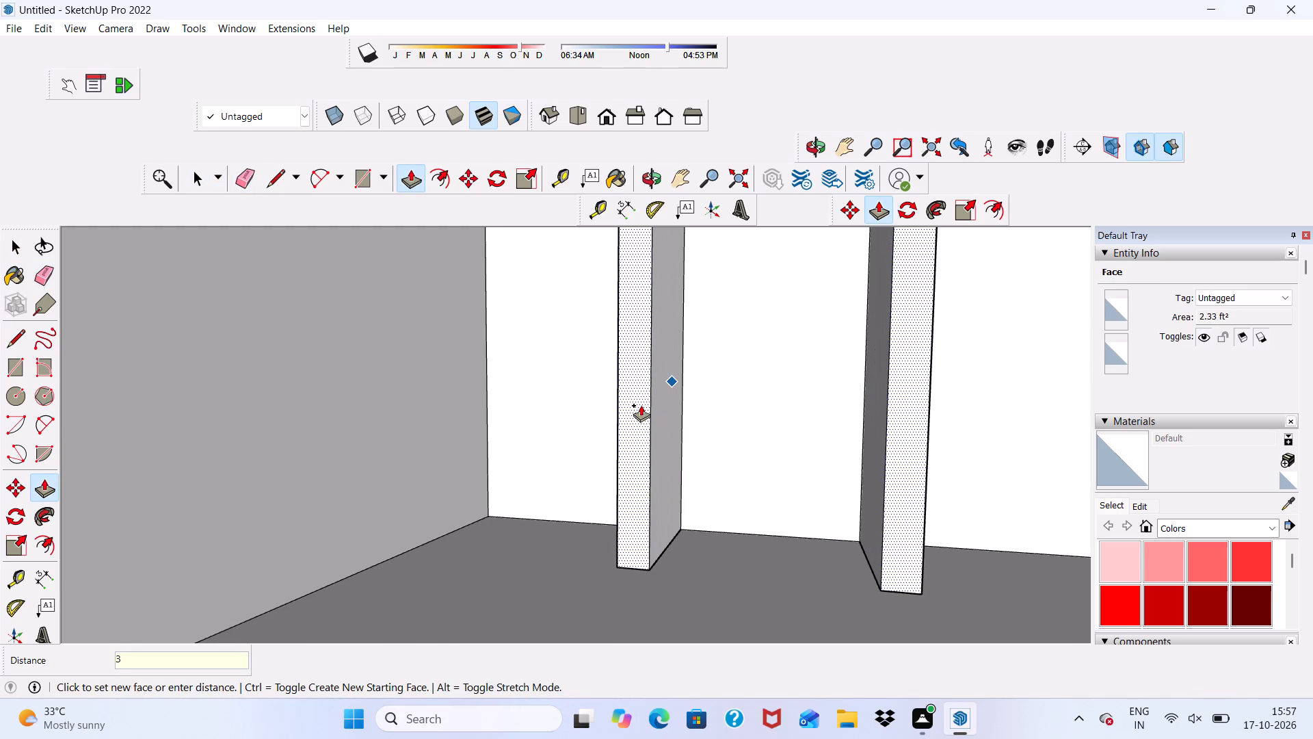
{"action": "key", "text": "shift+quotedbl"}
{"action": "key", "text": "Return"}
{"action": "scroll", "coordinate": [740, 519], "scroll_direction": "down", "scroll_amount": 6}
{"action": "scroll", "coordinate": [704, 478], "scroll_direction": "down", "scroll_amount": 4}
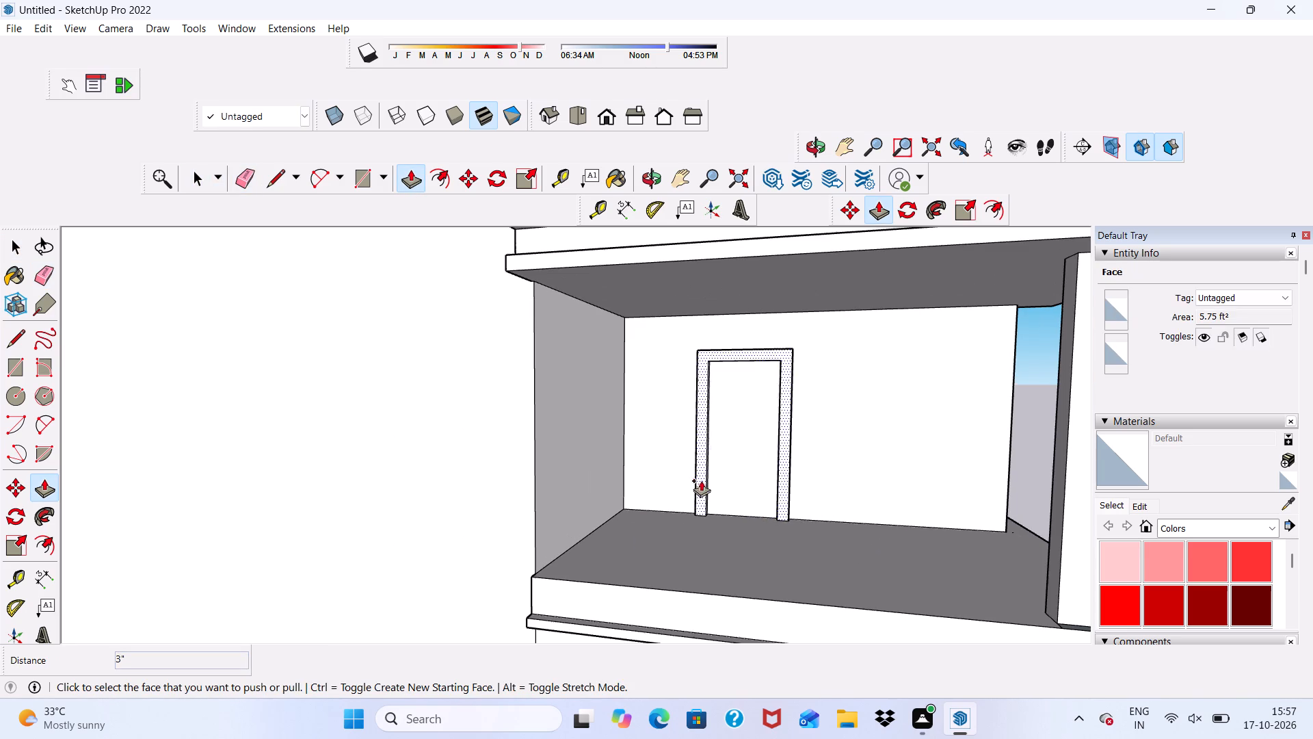
{"action": "key", "text": "space"}
Draw a thin horizontal slat rectangle about 1' 7" wide between the frame sides, near the door's top.
{"action": "scroll", "coordinate": [704, 502], "scroll_direction": "down", "scroll_amount": 5}
{"action": "middle_click_drag", "start_coordinate": [756, 479], "coordinate": [814, 456]}
{"action": "scroll", "coordinate": [782, 399], "scroll_direction": "up", "scroll_amount": 6}
{"action": "left_click", "coordinate": [362, 179]}
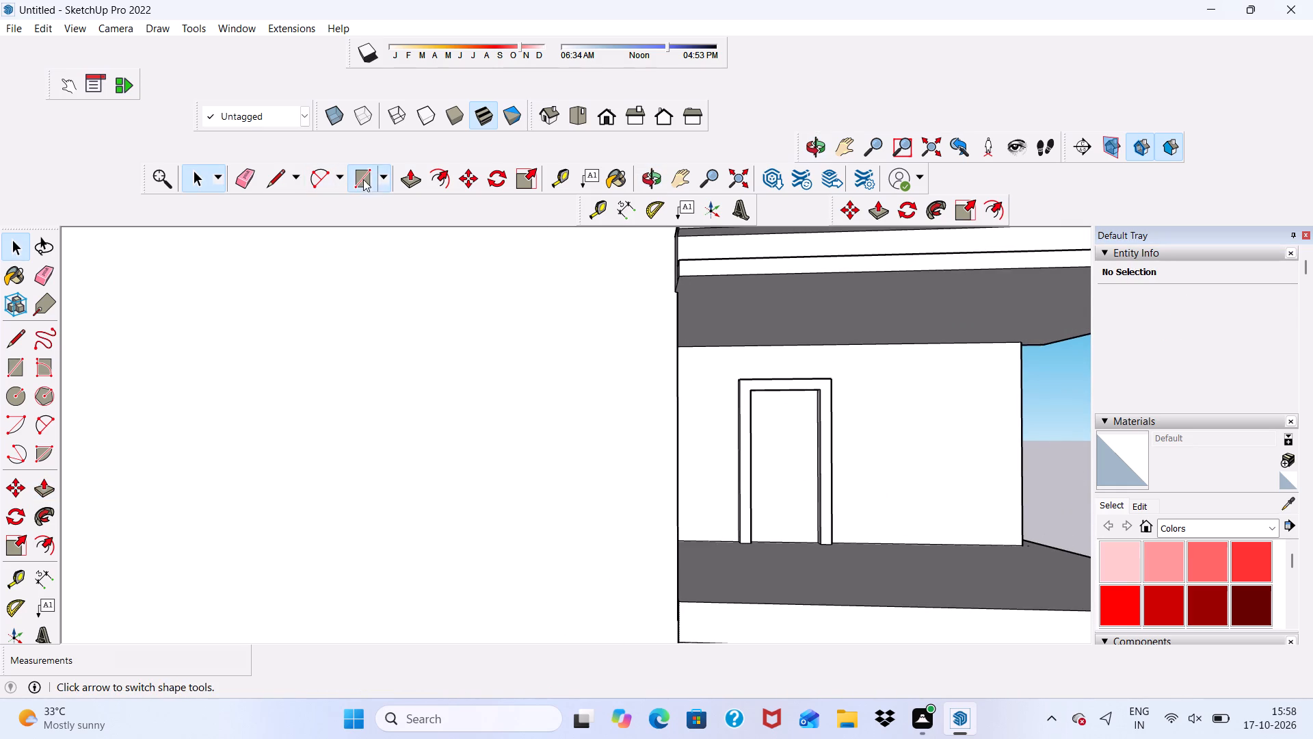
{"action": "scroll", "coordinate": [791, 350], "scroll_direction": "up", "scroll_amount": 5}
{"action": "middle_click_drag", "start_coordinate": [799, 373], "coordinate": [726, 322]}
{"action": "scroll", "coordinate": [685, 376], "scroll_direction": "up", "scroll_amount": 5}
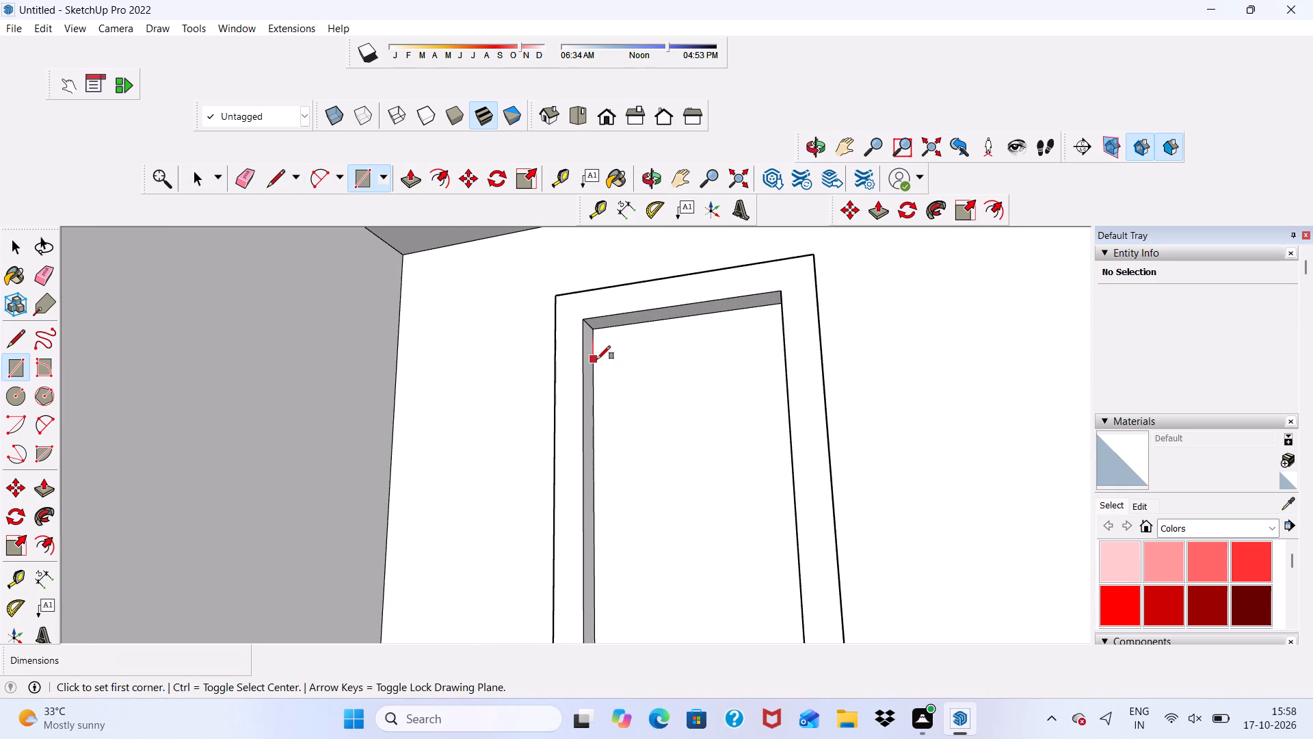
{"action": "left_click", "coordinate": [594, 385]}
{"action": "scroll", "coordinate": [688, 406], "scroll_direction": "down", "scroll_amount": 1}
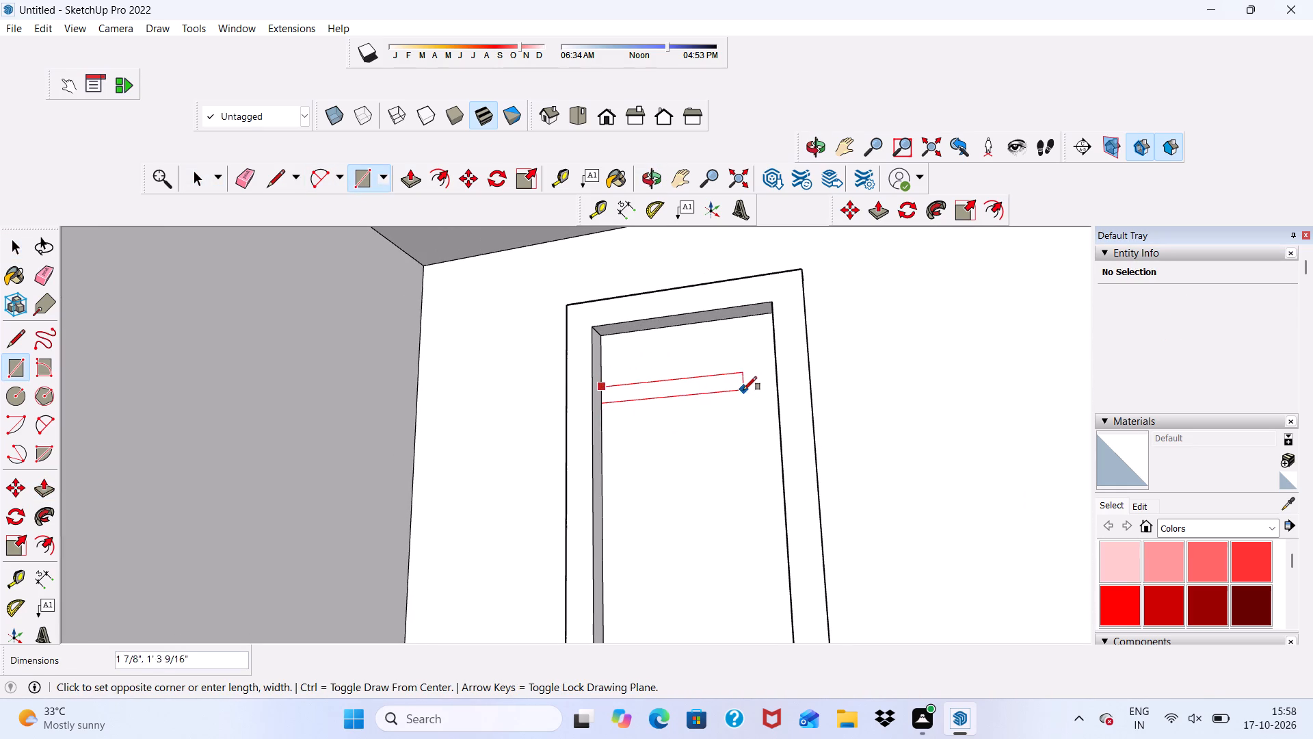
{"action": "middle_click_drag", "start_coordinate": [743, 390], "coordinate": [771, 432]}
{"action": "scroll", "coordinate": [751, 428], "scroll_direction": "up", "scroll_amount": 6}
{"action": "middle_click_drag", "start_coordinate": [801, 368], "coordinate": [848, 399]}
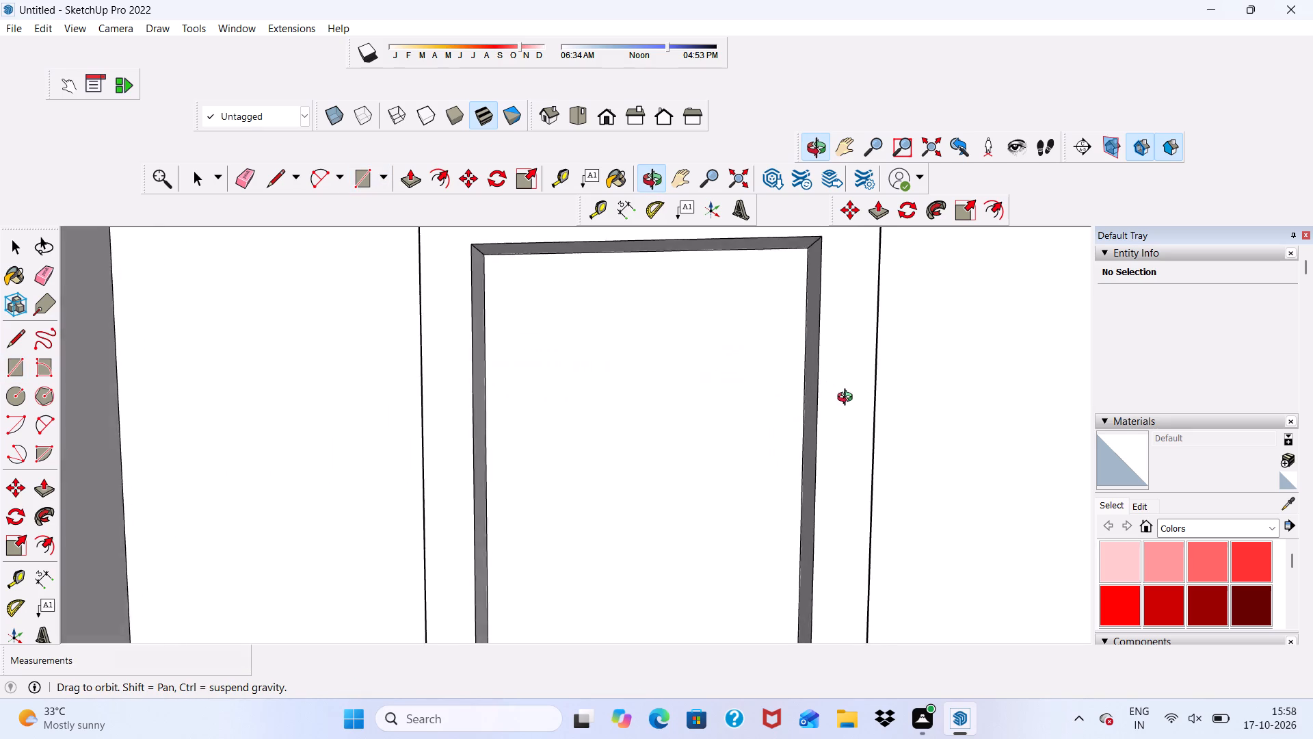
{"action": "middle_click_drag", "start_coordinate": [848, 399], "coordinate": [867, 405]}
{"action": "scroll", "coordinate": [806, 362], "scroll_direction": "up", "scroll_amount": 4}
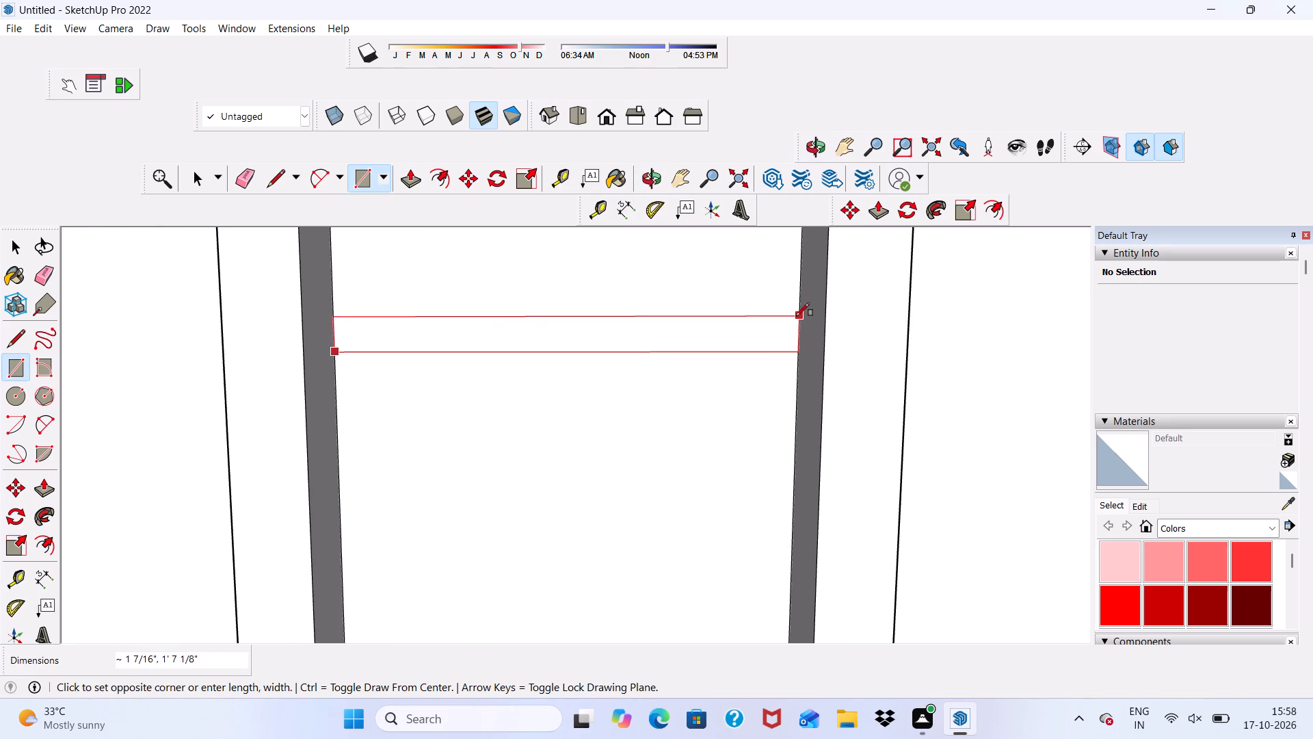
{"action": "left_click", "coordinate": [797, 324]}
{"action": "key", "text": "space"}
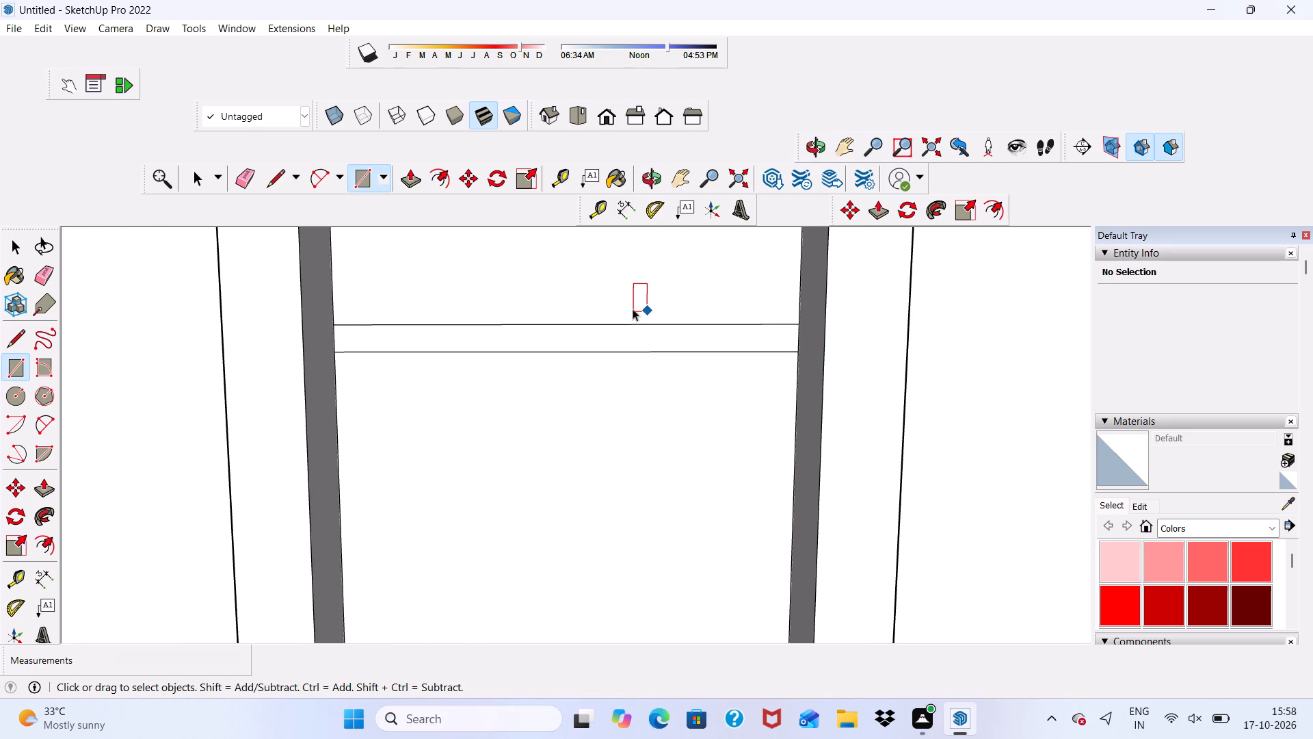
Copy the slat downward about 8" and repeat it as an array of 5 copies.
{"action": "double_click", "coordinate": [533, 339]}
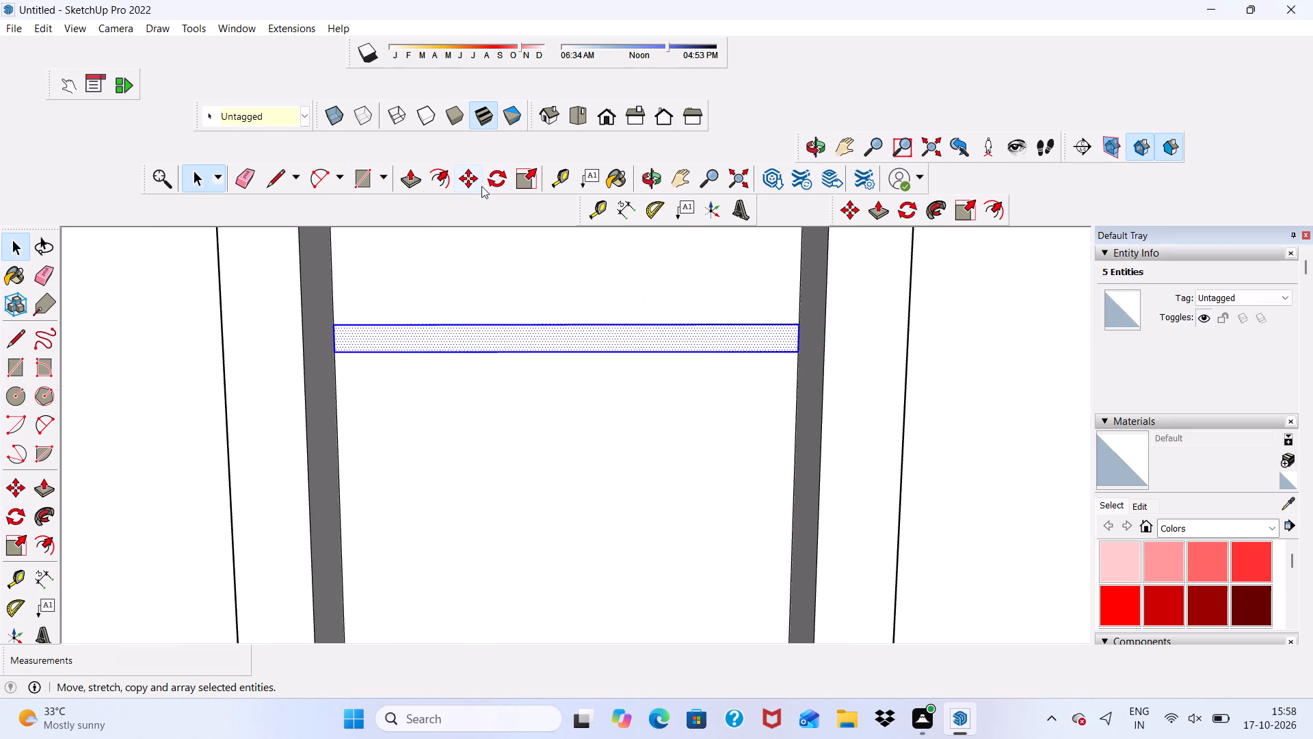
{"action": "left_click", "coordinate": [461, 170]}
{"action": "left_click", "coordinate": [486, 340]}
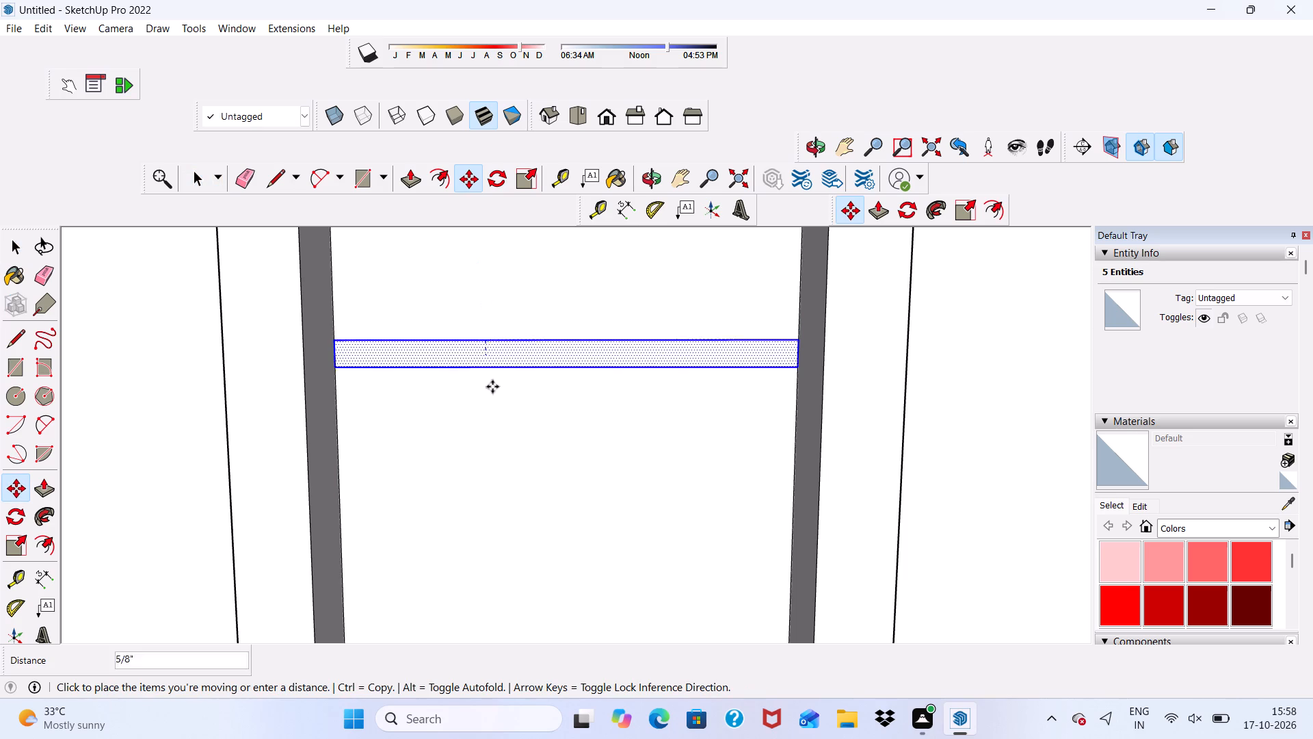
{"action": "scroll", "coordinate": [499, 406], "scroll_direction": "down", "scroll_amount": 6}
{"action": "scroll", "coordinate": [514, 424], "scroll_direction": "up", "scroll_amount": 1}
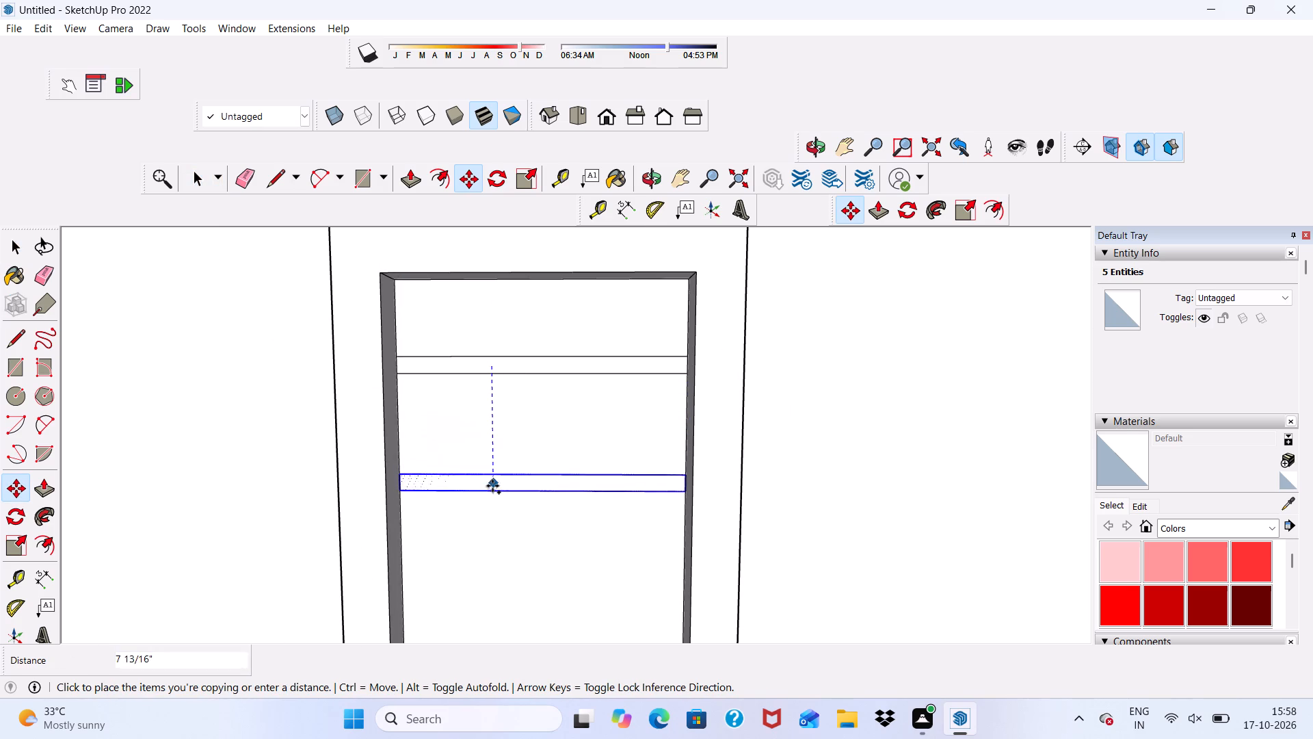
{"action": "left_click", "coordinate": [492, 491]}
{"action": "scroll", "coordinate": [509, 443], "scroll_direction": "down", "scroll_amount": 3}
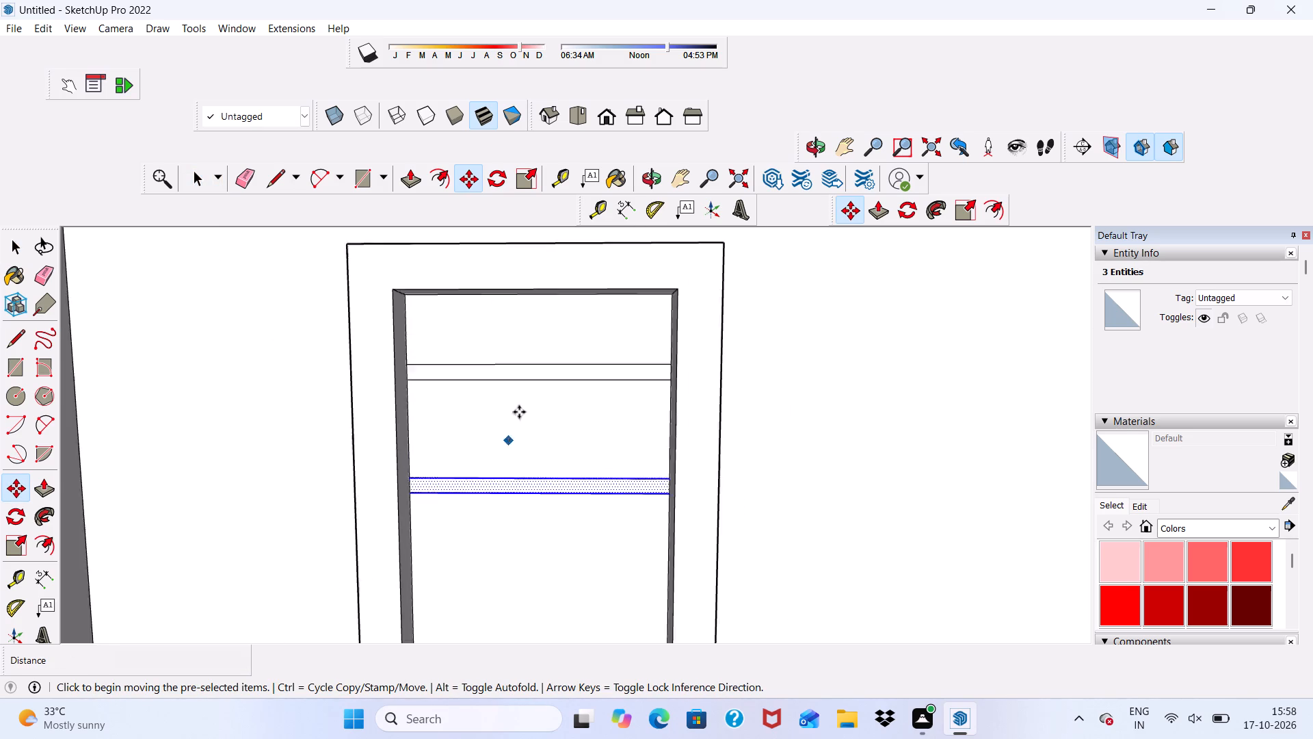
{"action": "scroll", "coordinate": [519, 412], "scroll_direction": "down", "scroll_amount": 3}
{"action": "type", "text": "*5"}
{"action": "key", "text": "Return"}
{"action": "scroll", "coordinate": [548, 520], "scroll_direction": "down", "scroll_amount": 6}
{"action": "scroll", "coordinate": [482, 487], "scroll_direction": "down", "scroll_amount": 4}
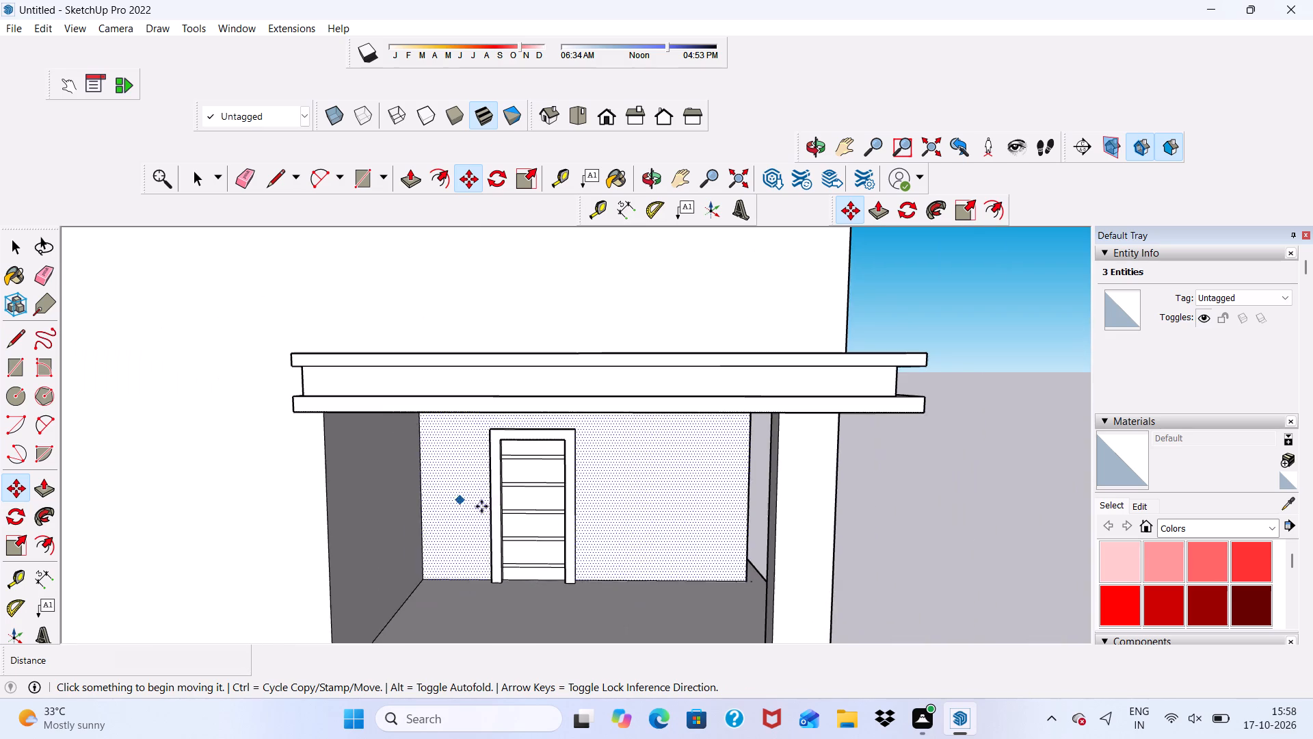
{"action": "scroll", "coordinate": [624, 471], "scroll_direction": "down", "scroll_amount": 3}
{"action": "key", "text": "space"}
{"action": "scroll", "coordinate": [903, 444], "scroll_direction": "down", "scroll_amount": 4}
Erase the stray horizontal line across the front wall near the roof and the vertical line above the window column.
{"action": "middle_click_drag", "start_coordinate": [913, 452], "coordinate": [626, 447]}
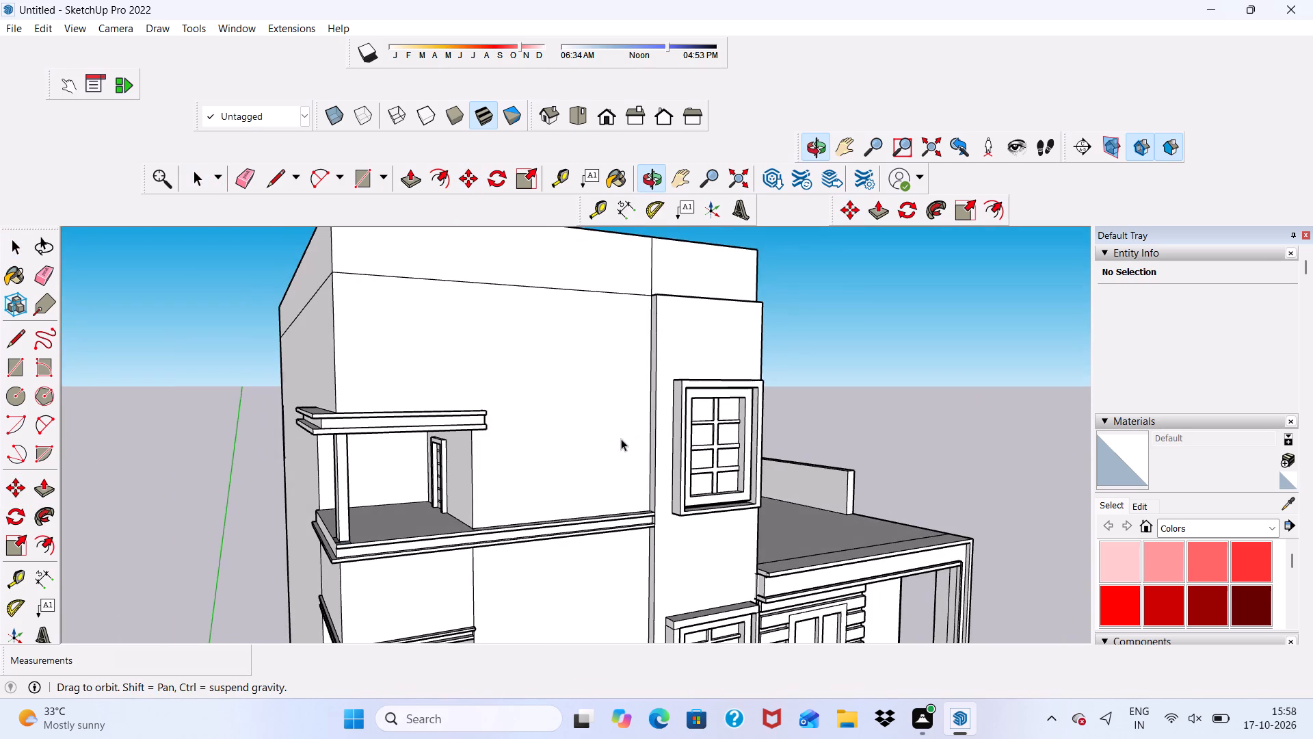
{"action": "scroll", "coordinate": [504, 247], "scroll_direction": "down", "scroll_amount": 6}
{"action": "middle_click_drag", "start_coordinate": [588, 468], "coordinate": [419, 417]}
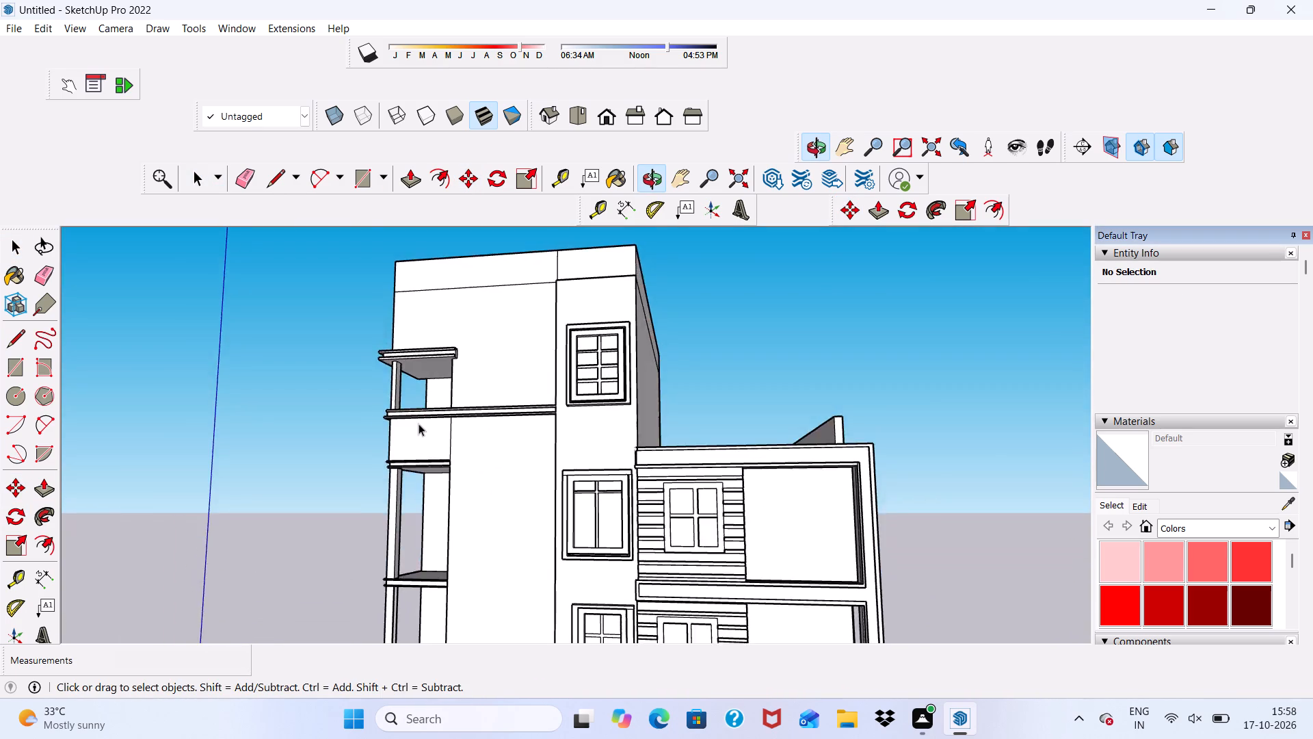
{"action": "scroll", "coordinate": [427, 421], "scroll_direction": "up", "scroll_amount": 5}
{"action": "scroll", "coordinate": [461, 409], "scroll_direction": "down", "scroll_amount": 7}
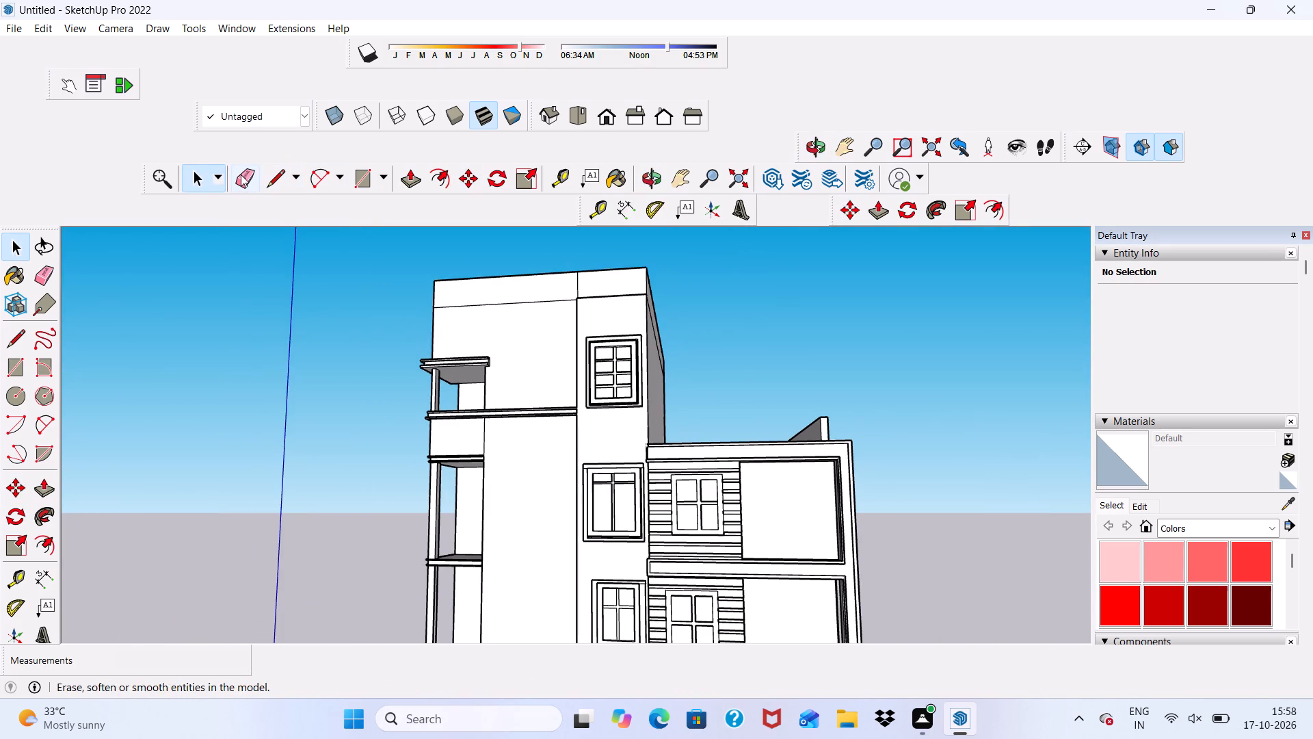
{"action": "left_click", "coordinate": [241, 174]}
{"action": "left_click_drag", "start_coordinate": [464, 299], "coordinate": [467, 308]}
{"action": "middle_click_drag", "start_coordinate": [581, 281], "coordinate": [629, 357]}
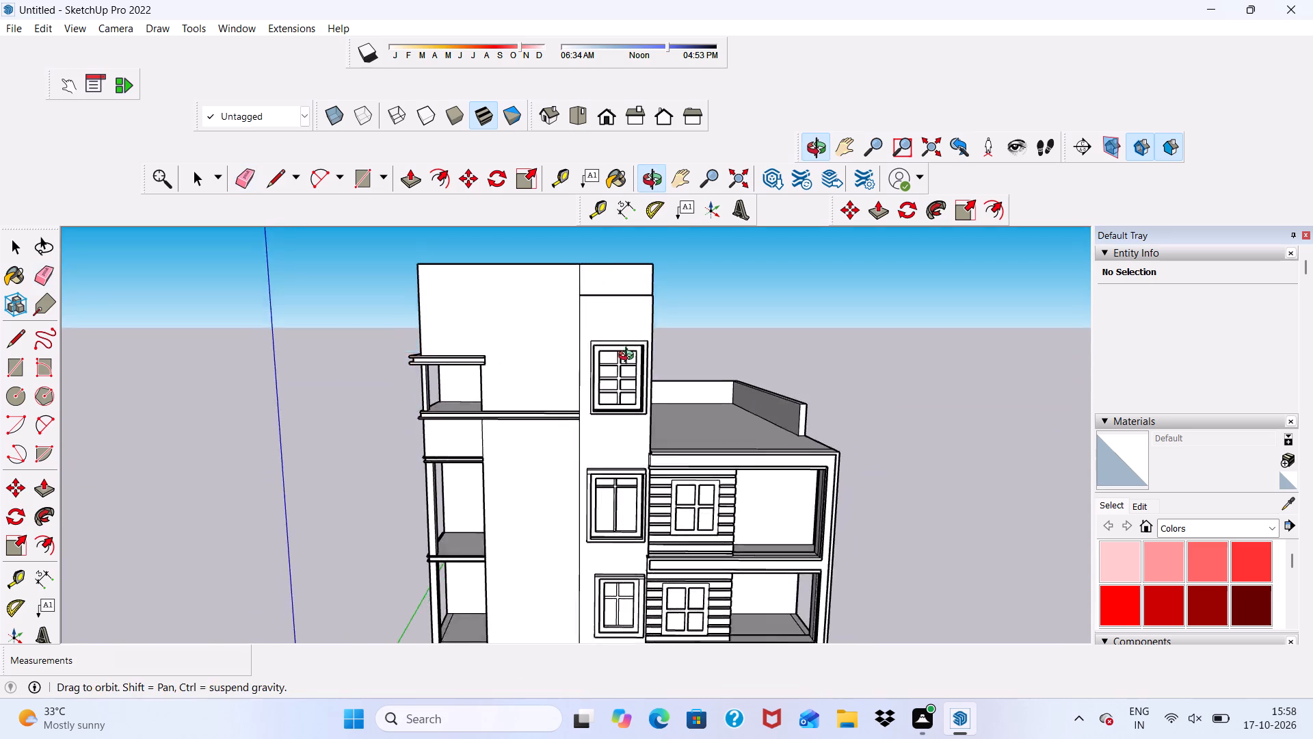
{"action": "middle_click_drag", "start_coordinate": [629, 357], "coordinate": [631, 359]}
{"action": "scroll", "coordinate": [632, 359], "scroll_direction": "up", "scroll_amount": 5}
{"action": "left_click_drag", "start_coordinate": [557, 252], "coordinate": [550, 251]}
{"action": "scroll", "coordinate": [550, 294], "scroll_direction": "down", "scroll_amount": 6}
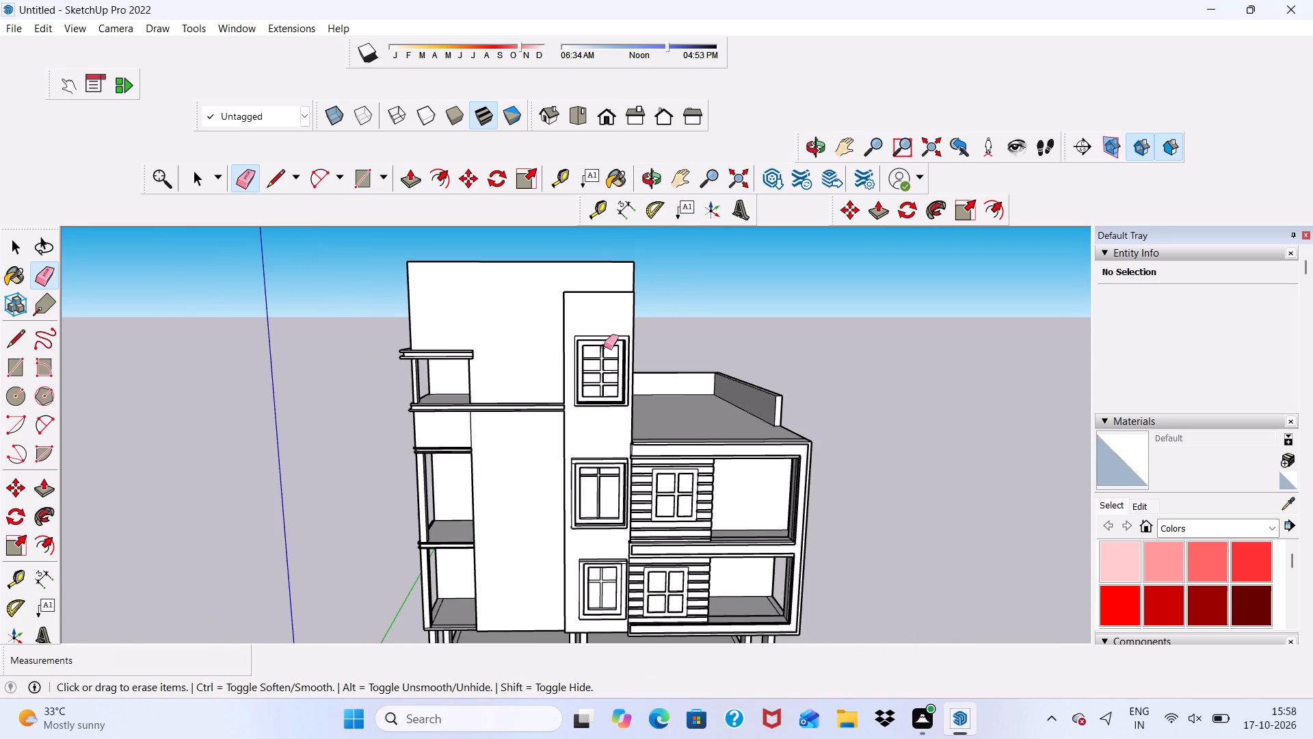
{"action": "scroll", "coordinate": [565, 345], "scroll_direction": "down", "scroll_amount": 1}
Erase the leftover horizontal line near the top of the side wall beside the balconies.
{"action": "middle_click_drag", "start_coordinate": [565, 345], "coordinate": [652, 369]}
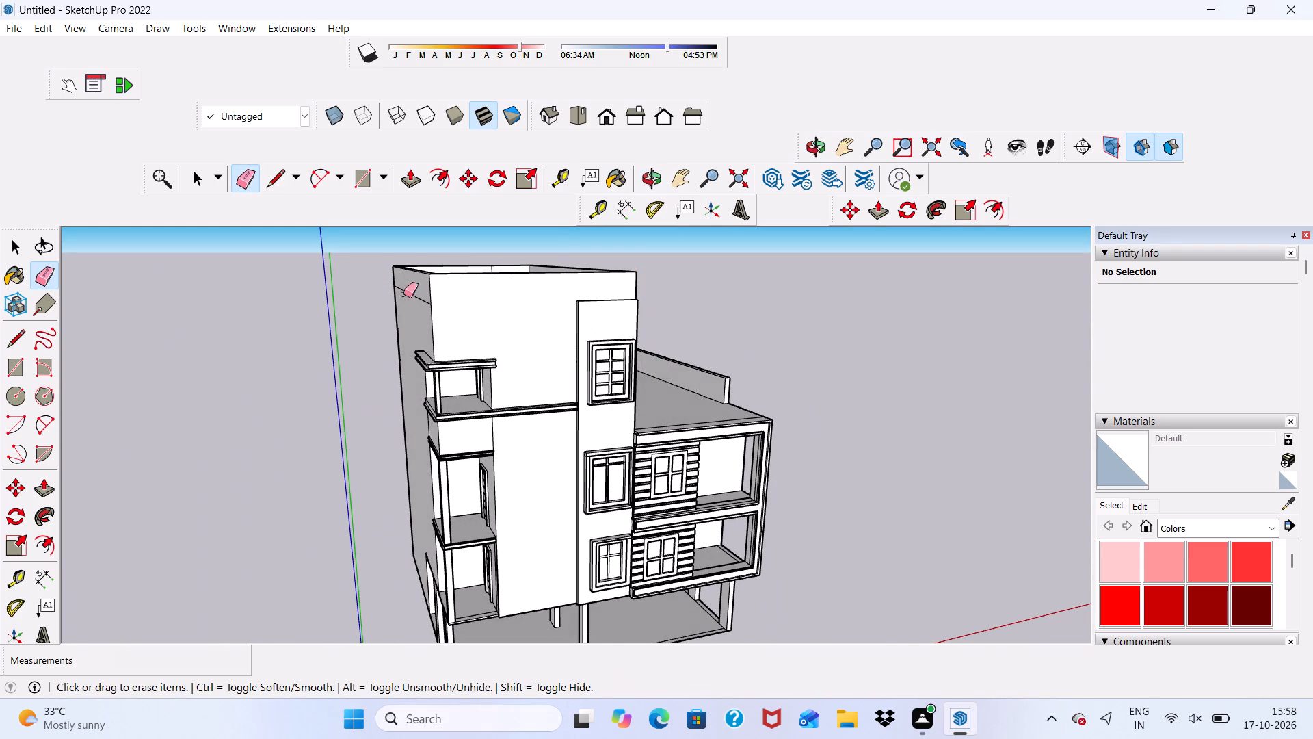
{"action": "scroll", "coordinate": [312, 299], "scroll_direction": "up", "scroll_amount": 4}
{"action": "left_click_drag", "start_coordinate": [452, 286], "coordinate": [451, 301]}
Erase the small stray rectangle's edges at the far edge of the side wall beside the balconies.
{"action": "scroll", "coordinate": [423, 309], "scroll_direction": "down", "scroll_amount": 2}
{"action": "middle_click_drag", "start_coordinate": [543, 317], "coordinate": [650, 305]}
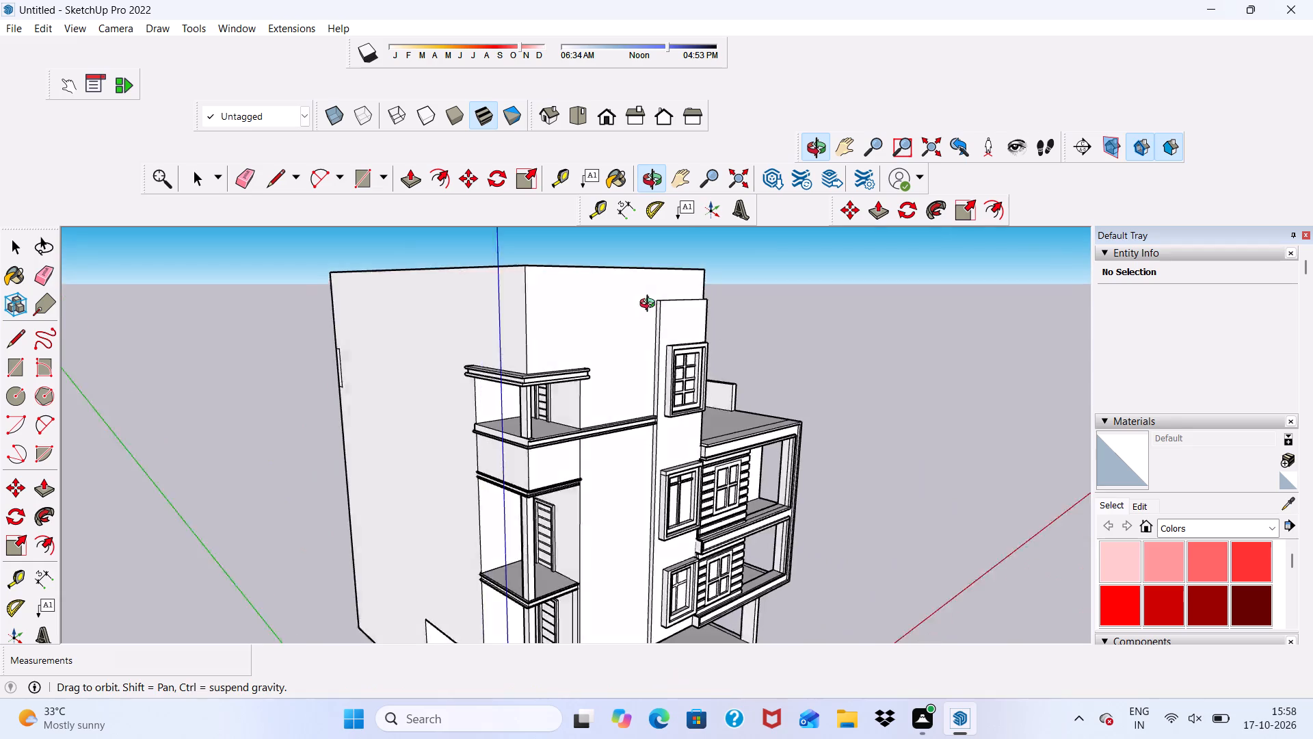
{"action": "middle_click_drag", "start_coordinate": [650, 305], "coordinate": [756, 297]}
{"action": "scroll", "coordinate": [233, 331], "scroll_direction": "up", "scroll_amount": 10}
{"action": "left_click_drag", "start_coordinate": [264, 396], "coordinate": [269, 404]}
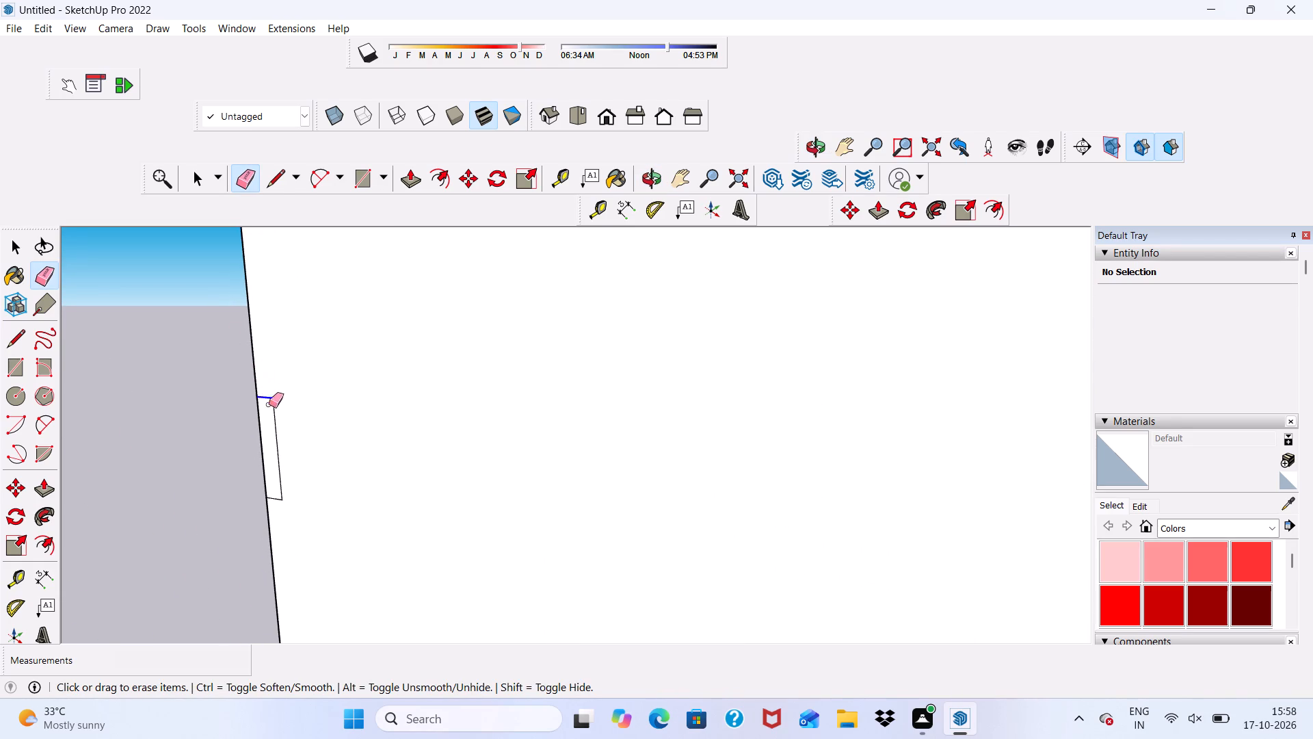
{"action": "left_click_drag", "start_coordinate": [269, 404], "coordinate": [282, 493]}
{"action": "left_click_drag", "start_coordinate": [289, 489], "coordinate": [278, 507]}
Erase the stray horizontal line near the top of the upper block's side wall above the terrace.
{"action": "scroll", "coordinate": [290, 477], "scroll_direction": "down", "scroll_amount": 14}
{"action": "middle_click_drag", "start_coordinate": [415, 493], "coordinate": [85, 419]}
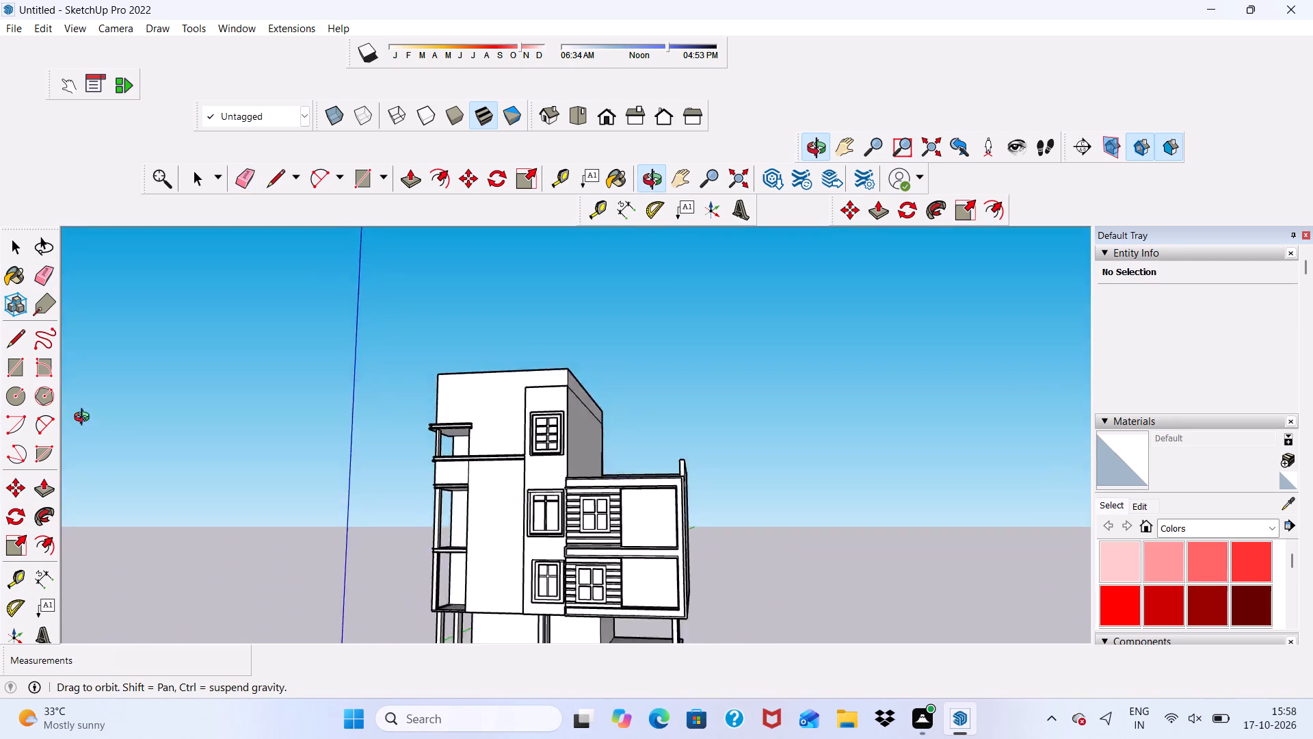
{"action": "middle_click_drag", "start_coordinate": [85, 419], "coordinate": [106, 433]}
{"action": "scroll", "coordinate": [463, 480], "scroll_direction": "up", "scroll_amount": 5}
{"action": "scroll", "coordinate": [540, 396], "scroll_direction": "down", "scroll_amount": 11}
{"action": "middle_click_drag", "start_coordinate": [583, 443], "coordinate": [468, 428]}
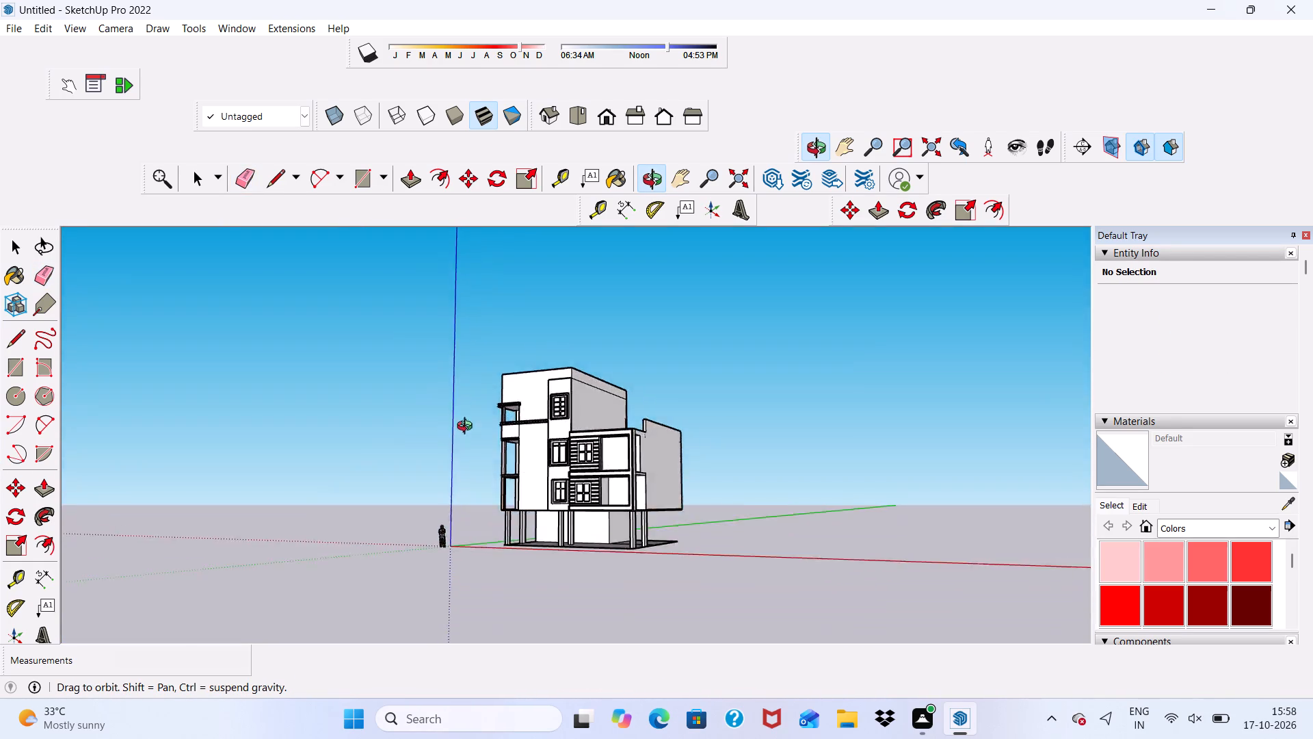
{"action": "middle_click_drag", "start_coordinate": [468, 428], "coordinate": [571, 433]}
{"action": "scroll", "coordinate": [571, 433], "scroll_direction": "up", "scroll_amount": 10}
{"action": "scroll", "coordinate": [549, 371], "scroll_direction": "down", "scroll_amount": 2}
{"action": "middle_click_drag", "start_coordinate": [561, 376], "coordinate": [450, 417]}
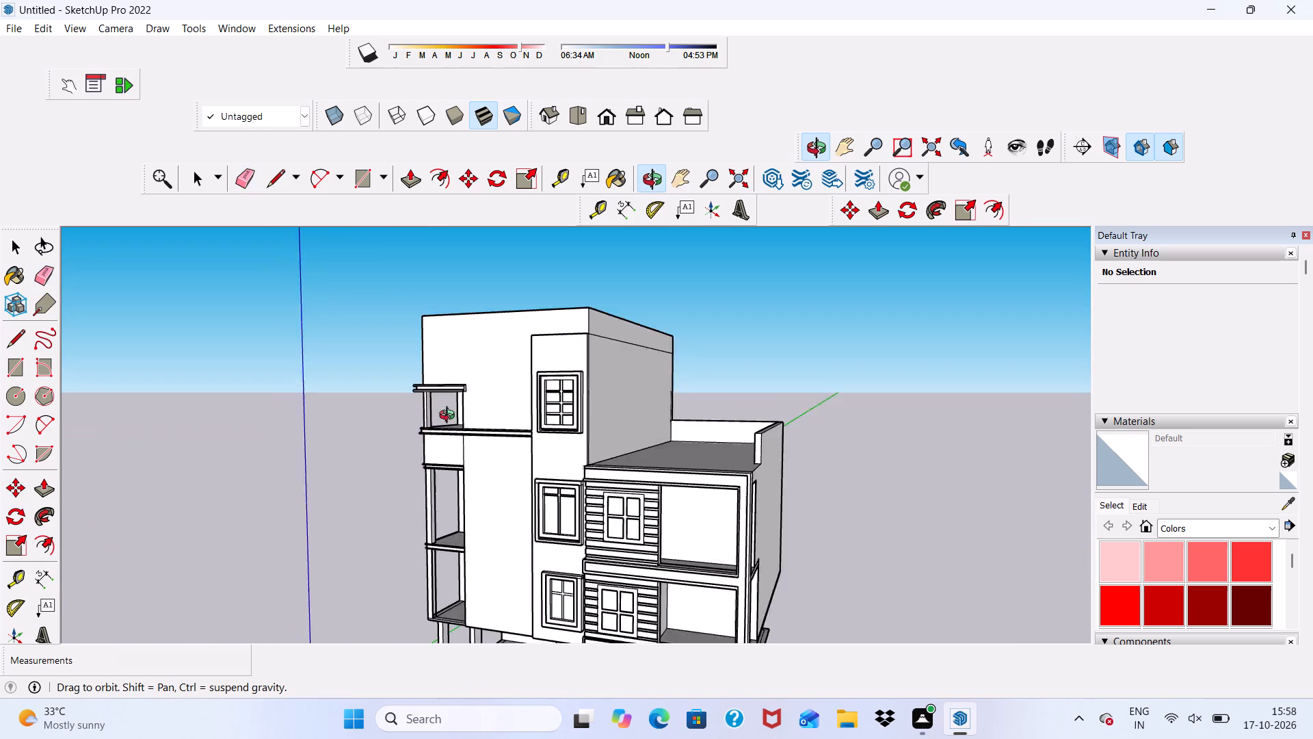
{"action": "middle_click_drag", "start_coordinate": [450, 417], "coordinate": [176, 465]}
{"action": "scroll", "coordinate": [418, 379], "scroll_direction": "up", "scroll_amount": 6}
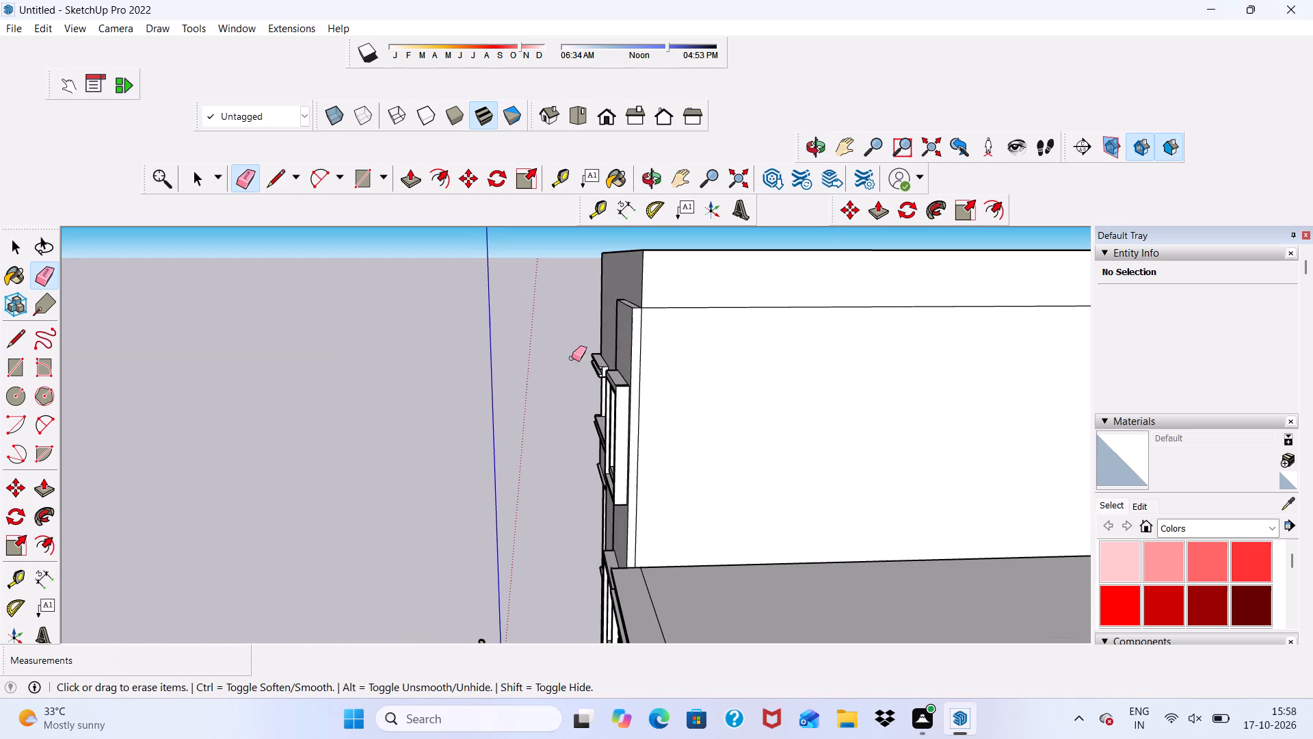
{"action": "left_click", "coordinate": [691, 305]}
{"action": "left_click", "coordinate": [691, 311]}
{"action": "left_click", "coordinate": [691, 305]}
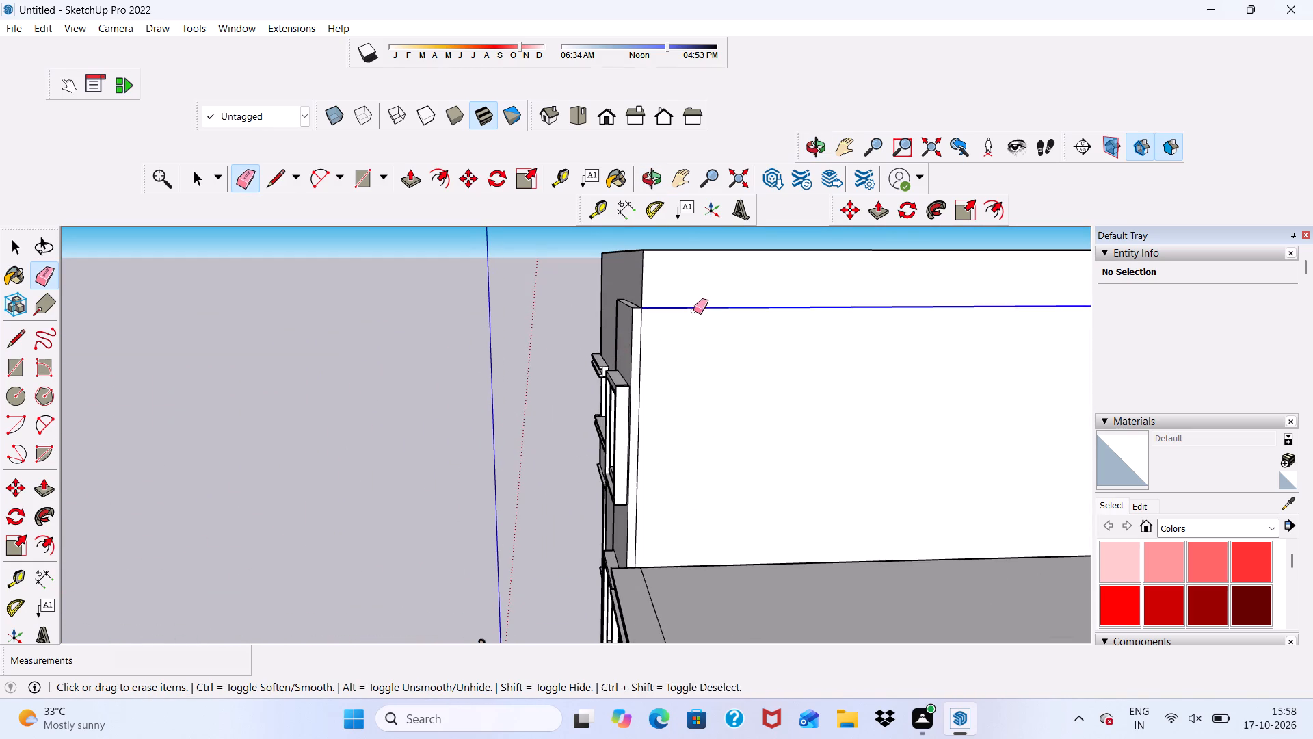
Erase the stray horizontal and vertical lines across the rear wall of the upper block.
{"action": "scroll", "coordinate": [581, 329], "scroll_direction": "down", "scroll_amount": 7}
{"action": "middle_click_drag", "start_coordinate": [920, 347], "coordinate": [587, 359]}
{"action": "scroll", "coordinate": [813, 395], "scroll_direction": "up", "scroll_amount": 4}
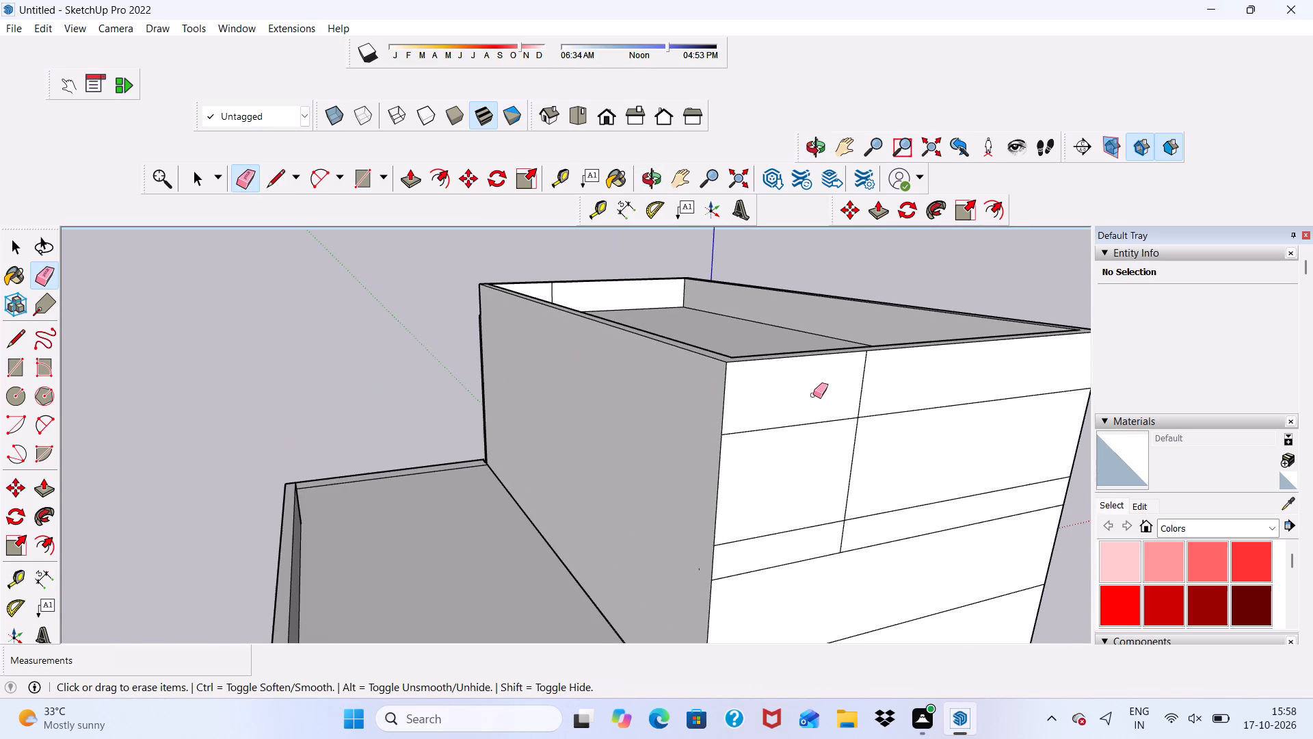
{"action": "left_click_drag", "start_coordinate": [813, 395], "coordinate": [881, 426]}
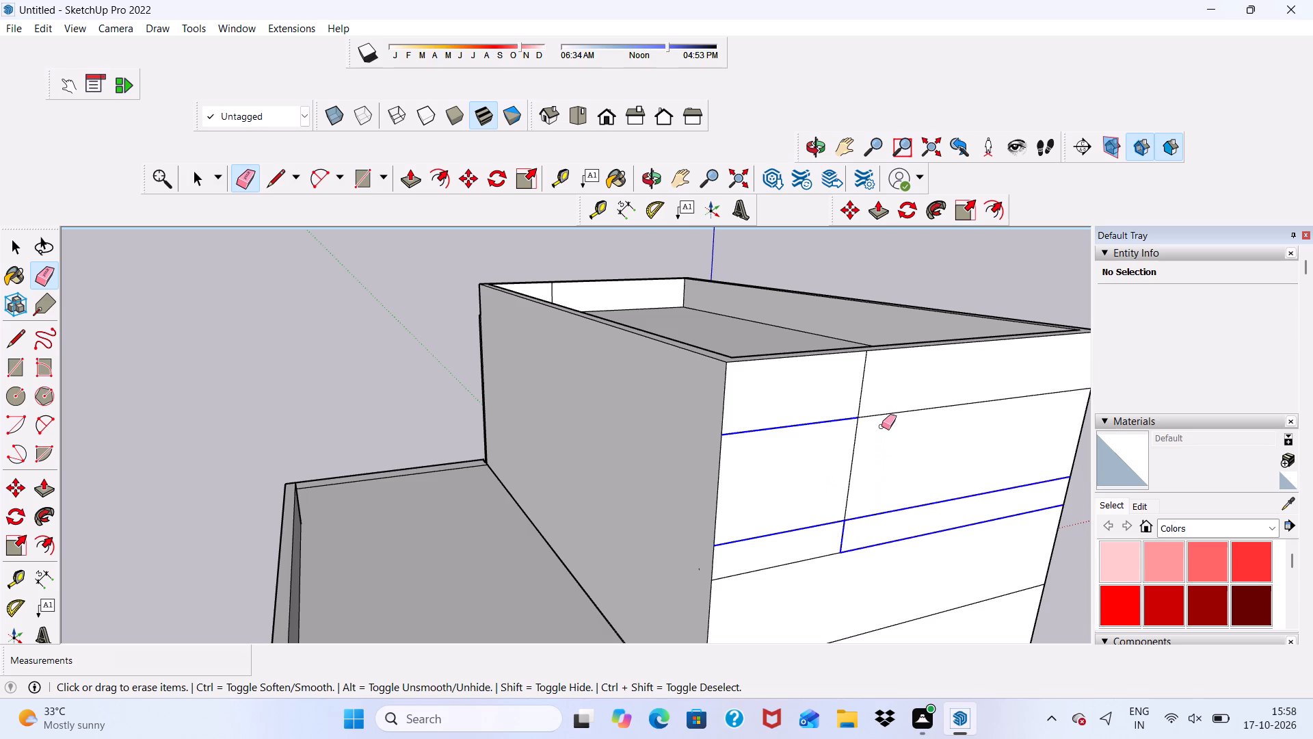
{"action": "left_click_drag", "start_coordinate": [881, 426], "coordinate": [838, 500]}
{"action": "scroll", "coordinate": [774, 385], "scroll_direction": "down", "scroll_amount": 4}
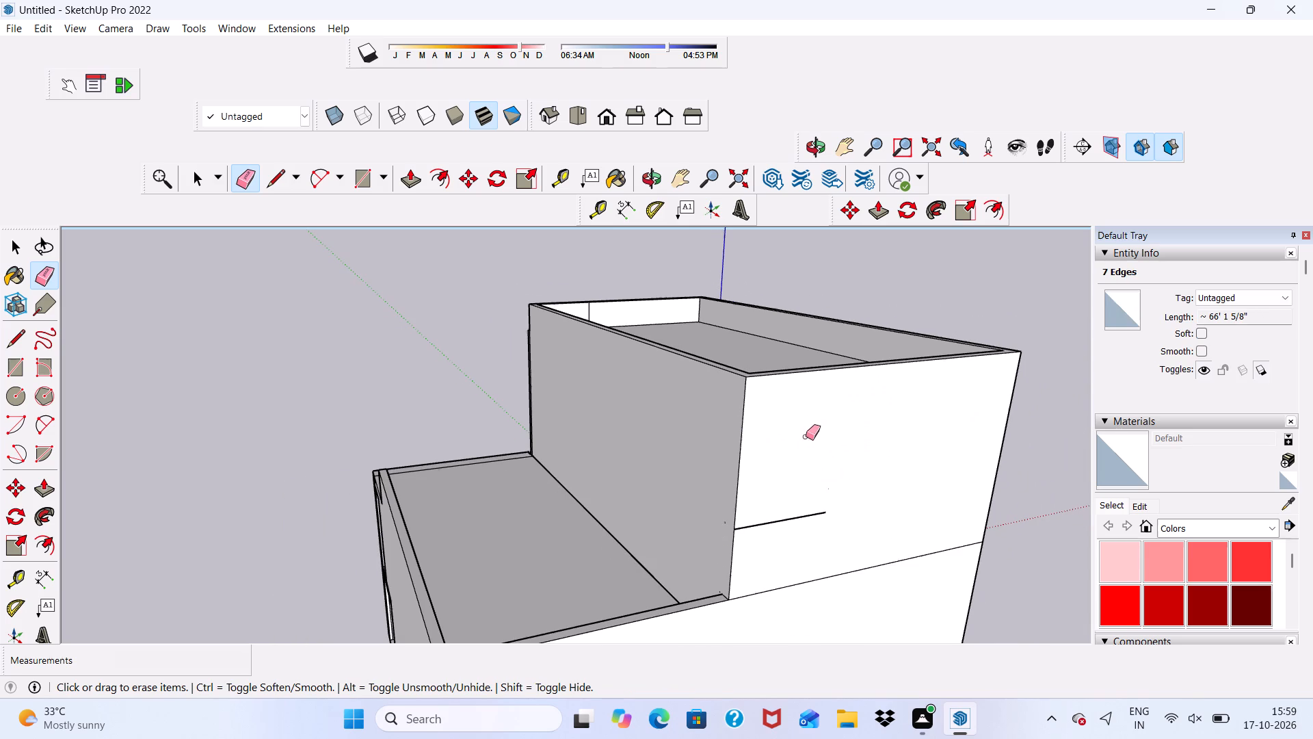
{"action": "left_click_drag", "start_coordinate": [795, 468], "coordinate": [774, 536]}
Erase the rear wall's dividing line at terrace level and the leftover lines near its lower edge.
{"action": "scroll", "coordinate": [710, 393], "scroll_direction": "down", "scroll_amount": 6}
{"action": "middle_click_drag", "start_coordinate": [562, 491], "coordinate": [531, 392]}
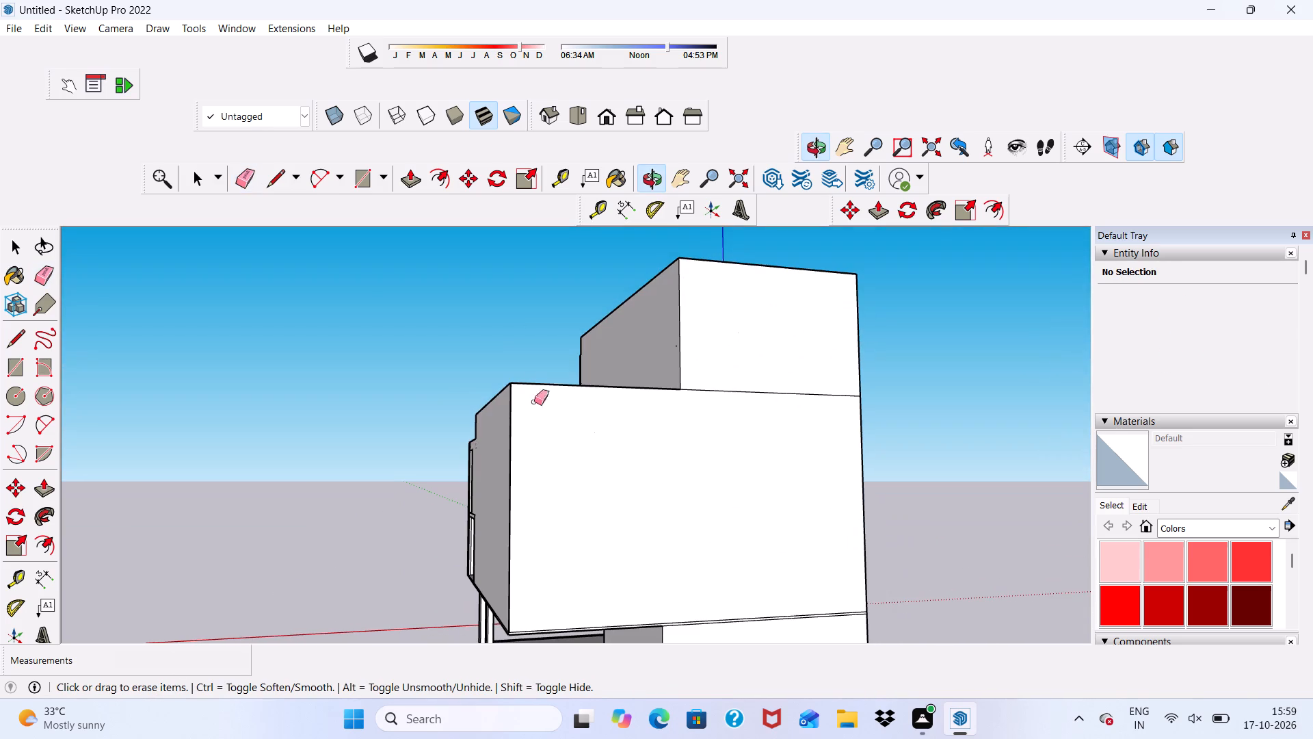
{"action": "left_click_drag", "start_coordinate": [786, 382], "coordinate": [788, 422]}
{"action": "scroll", "coordinate": [679, 386], "scroll_direction": "down", "scroll_amount": 5}
{"action": "left_click_drag", "start_coordinate": [740, 545], "coordinate": [713, 573]}
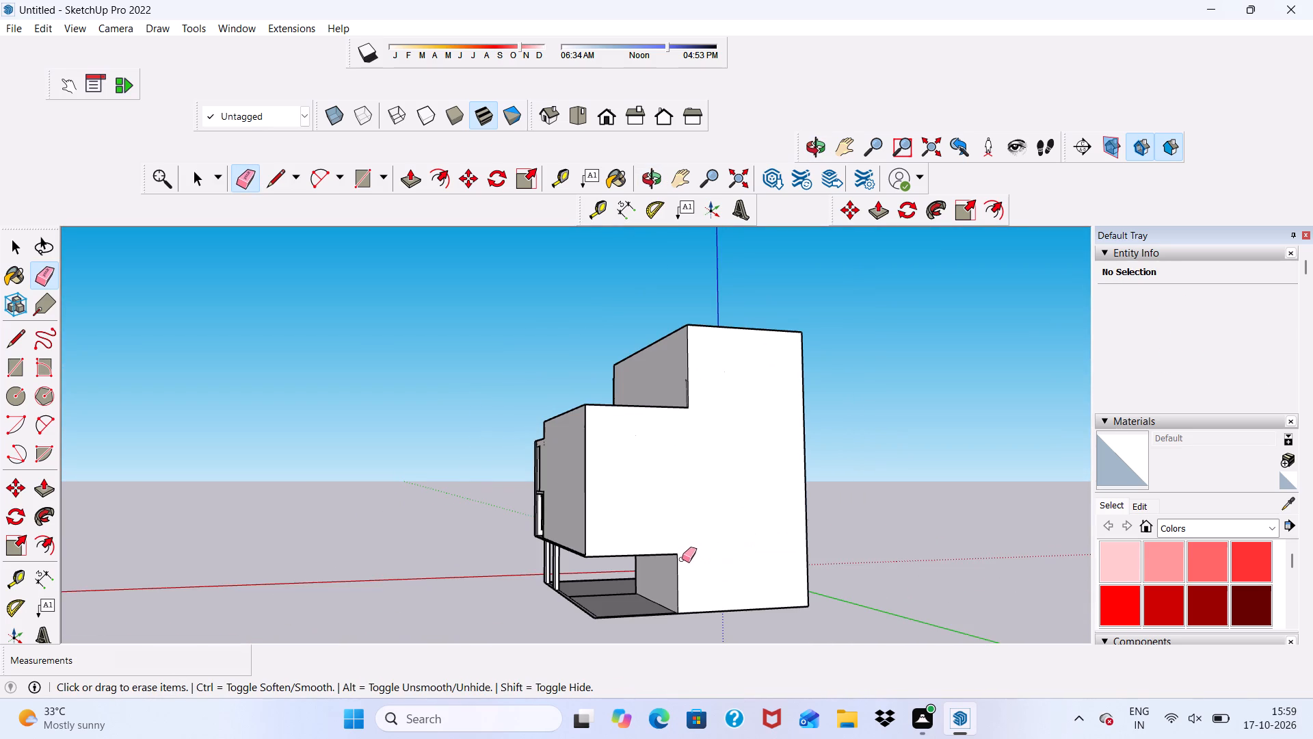
Examine the whole building from the rear, sides and front for remaining stray edges.
{"action": "scroll", "coordinate": [694, 546], "scroll_direction": "up", "scroll_amount": 6}
{"action": "scroll", "coordinate": [557, 455], "scroll_direction": "down", "scroll_amount": 2}
{"action": "middle_click_drag", "start_coordinate": [557, 455], "coordinate": [945, 486]}
{"action": "middle_click_drag", "start_coordinate": [627, 474], "coordinate": [858, 441]}
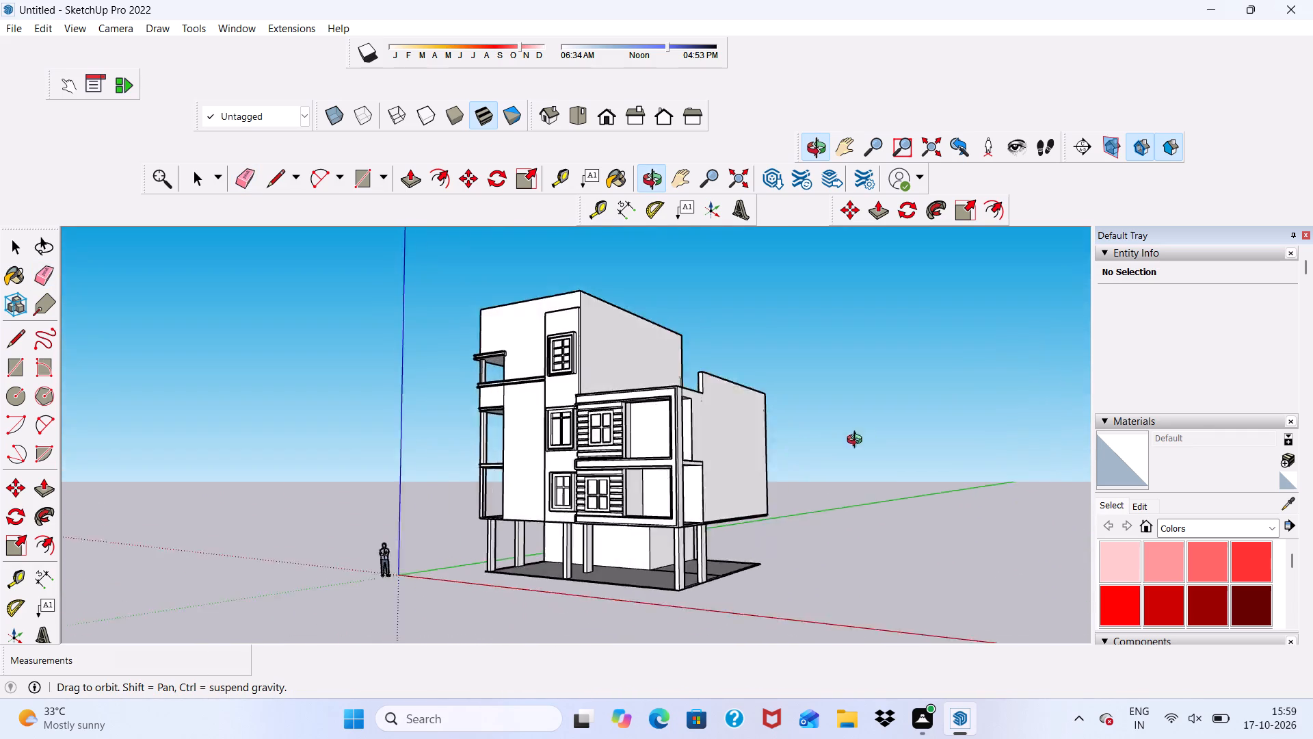
{"action": "middle_click_drag", "start_coordinate": [858, 441], "coordinate": [863, 443]}
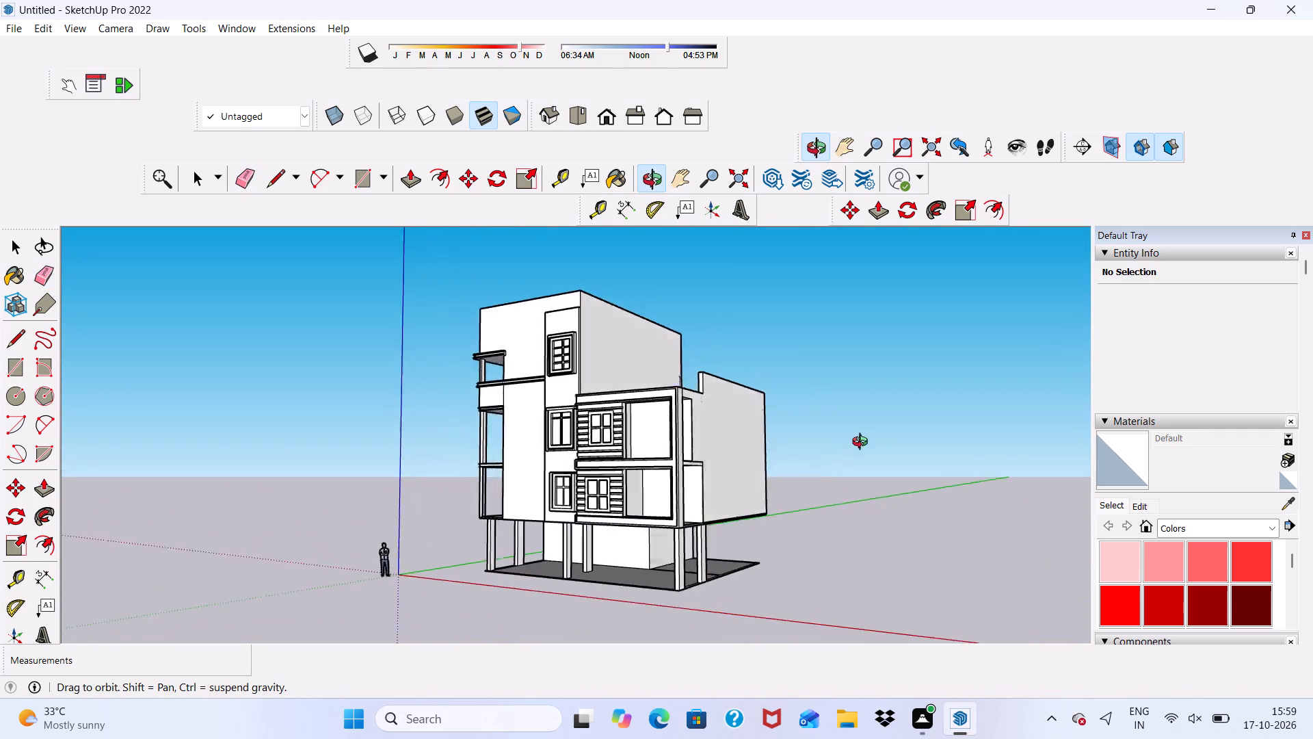
{"action": "middle_click_drag", "start_coordinate": [863, 443], "coordinate": [890, 445]}
{"action": "scroll", "coordinate": [720, 430], "scroll_direction": "up", "scroll_amount": 4}
{"action": "key", "text": "space"}
{"action": "scroll", "coordinate": [533, 390], "scroll_direction": "down", "scroll_amount": 2}
{"action": "middle_click_drag", "start_coordinate": [525, 400], "coordinate": [609, 400]}
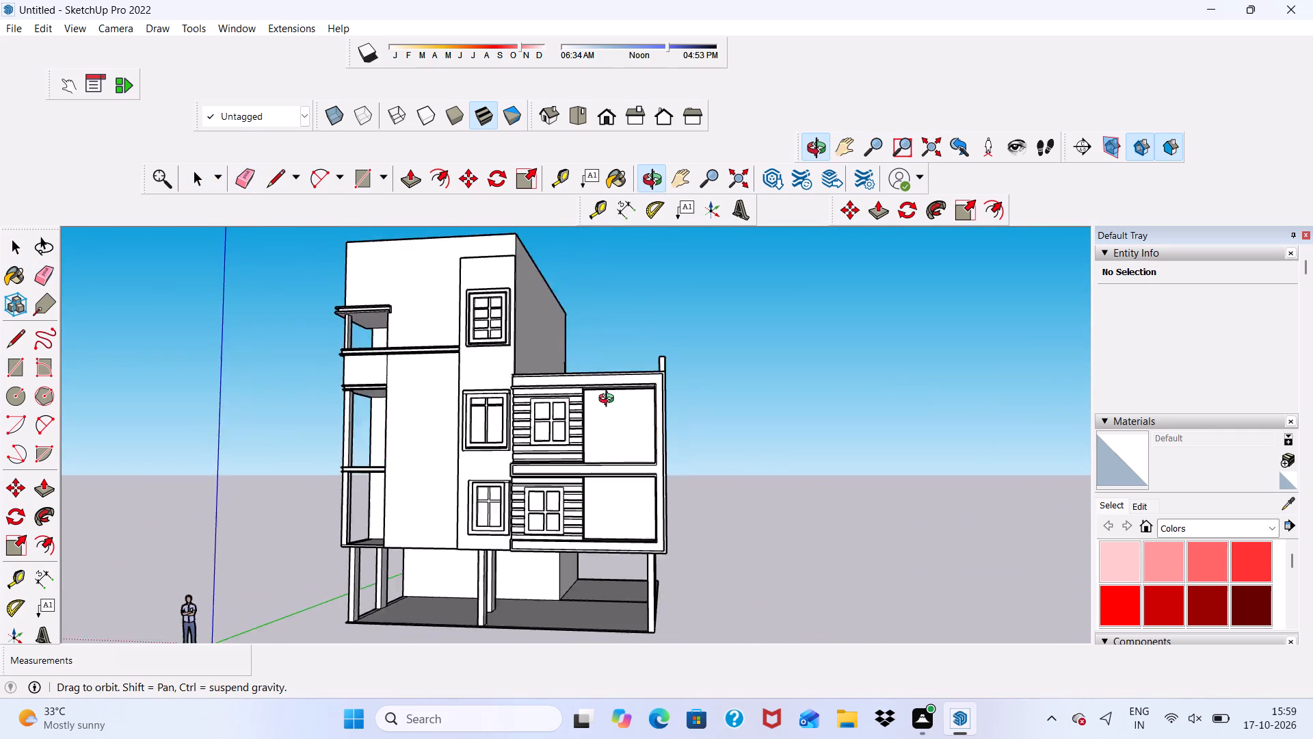
{"action": "middle_click_drag", "start_coordinate": [609, 400], "coordinate": [646, 415]}
{"action": "scroll", "coordinate": [646, 415], "scroll_direction": "up", "scroll_amount": 5}
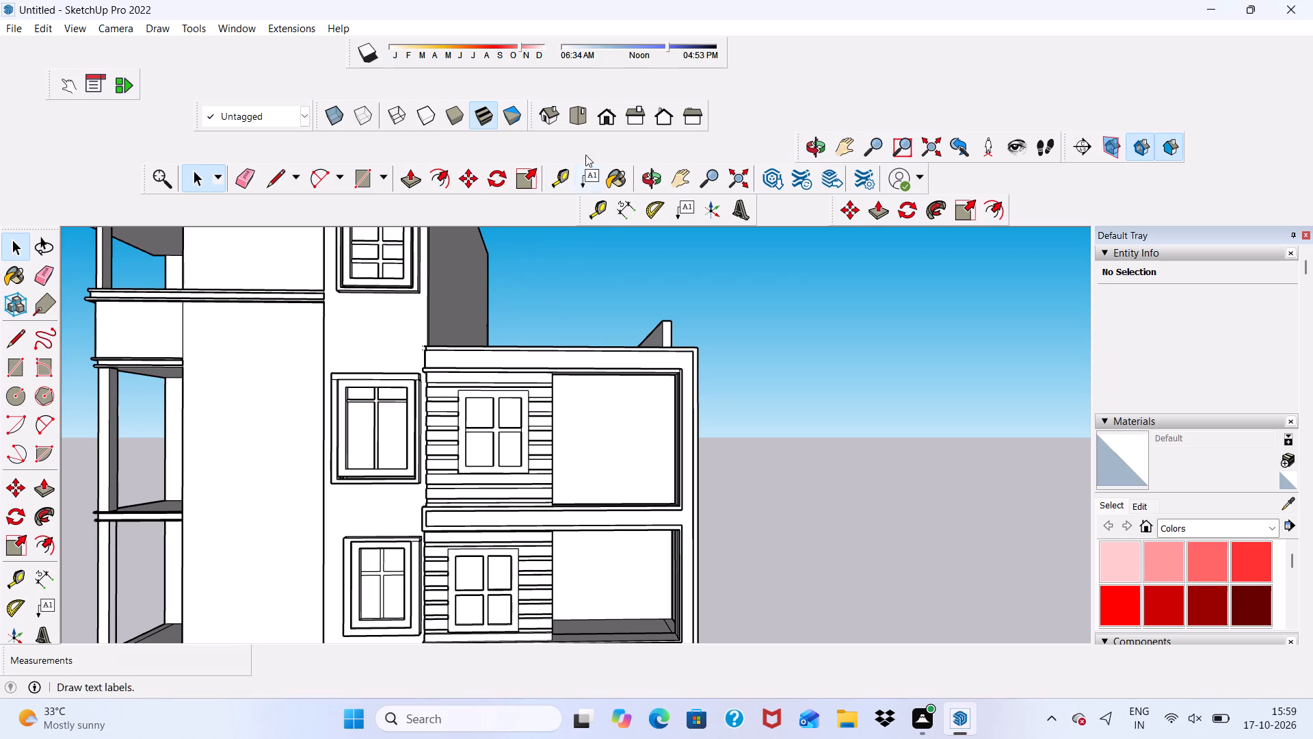
{"action": "left_click", "coordinate": [607, 116]}
{"action": "scroll", "coordinate": [485, 488], "scroll_direction": "down", "scroll_amount": 4}
{"action": "middle_click_drag", "start_coordinate": [345, 516], "coordinate": [357, 521]}
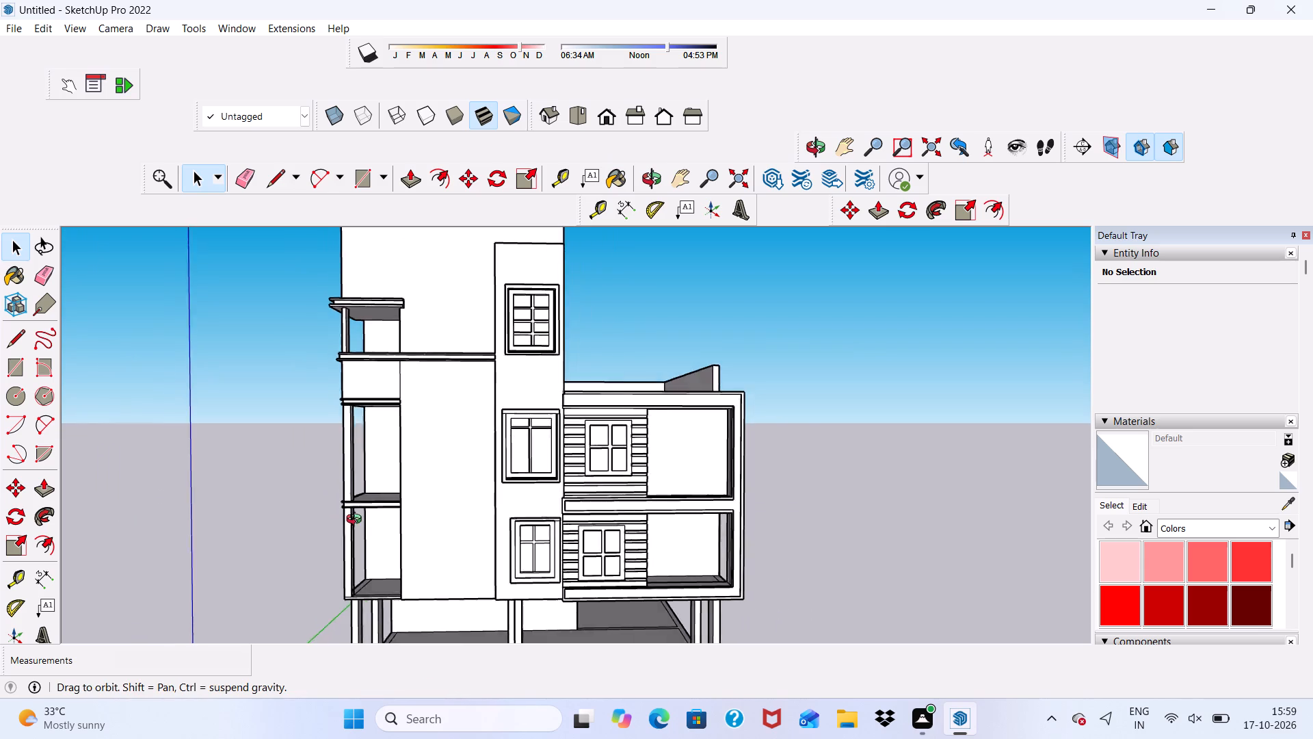
{"action": "middle_click_drag", "start_coordinate": [357, 521], "coordinate": [445, 534]}
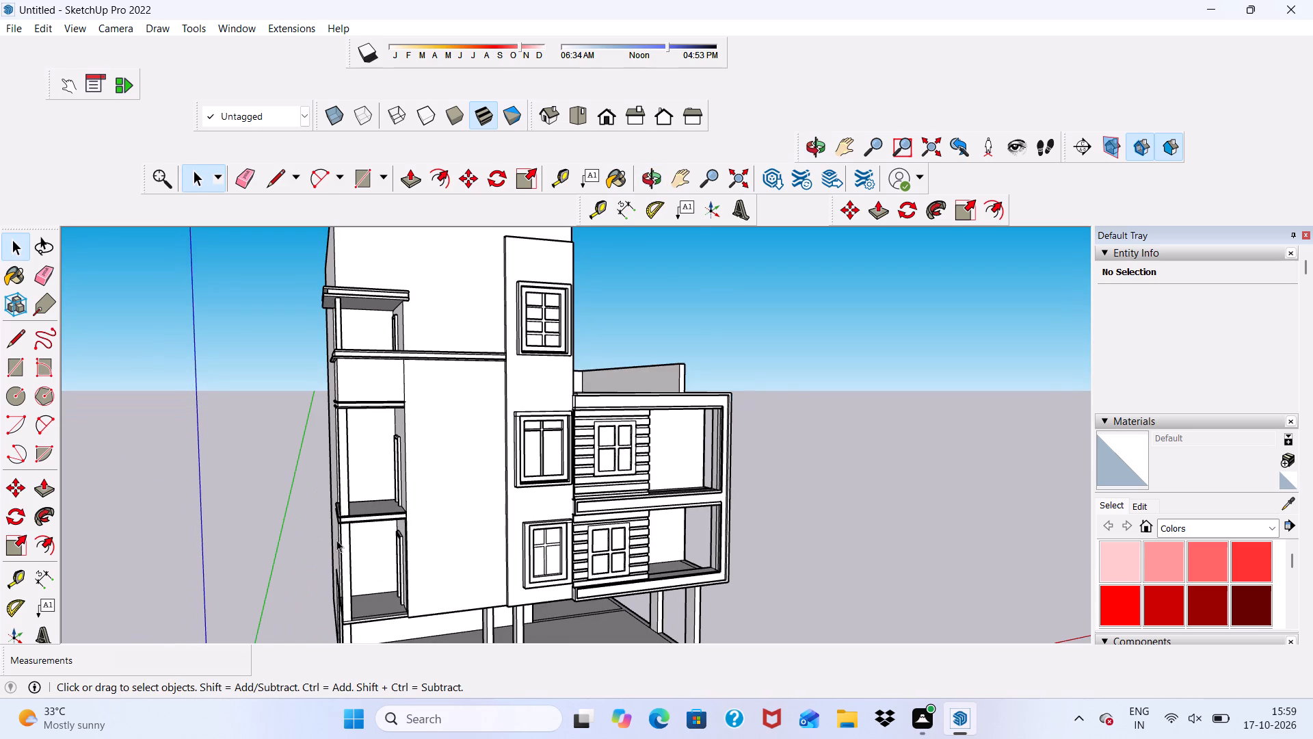
Examine the corner balconies, their slatted doors and the horizontal bands from the front and side.
{"action": "scroll", "coordinate": [336, 540], "scroll_direction": "up", "scroll_amount": 5}
{"action": "scroll", "coordinate": [306, 555], "scroll_direction": "down", "scroll_amount": 7}
{"action": "middle_click_drag", "start_coordinate": [352, 526], "coordinate": [362, 528]}
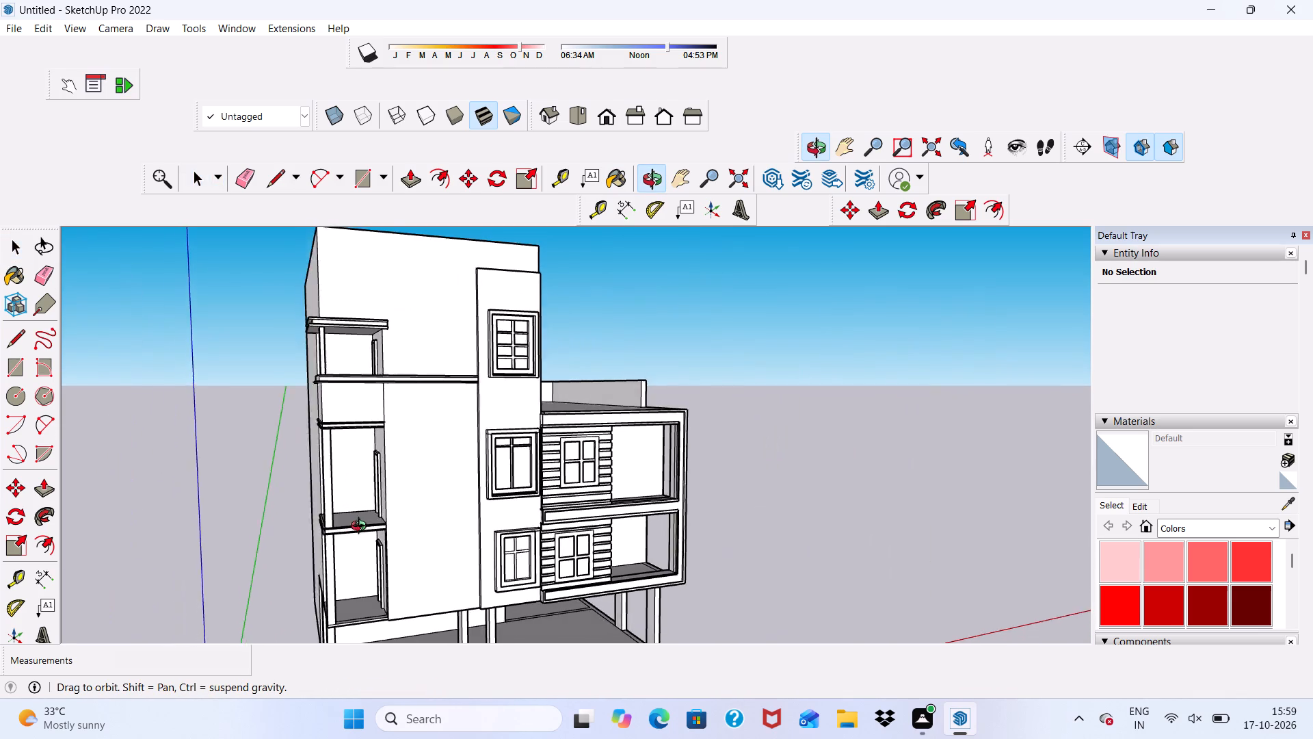
{"action": "middle_click_drag", "start_coordinate": [362, 528], "coordinate": [527, 531]}
{"action": "scroll", "coordinate": [503, 475], "scroll_direction": "up", "scroll_amount": 5}
{"action": "scroll", "coordinate": [603, 467], "scroll_direction": "down", "scroll_amount": 5}
{"action": "middle_click_drag", "start_coordinate": [666, 496], "coordinate": [558, 528]}
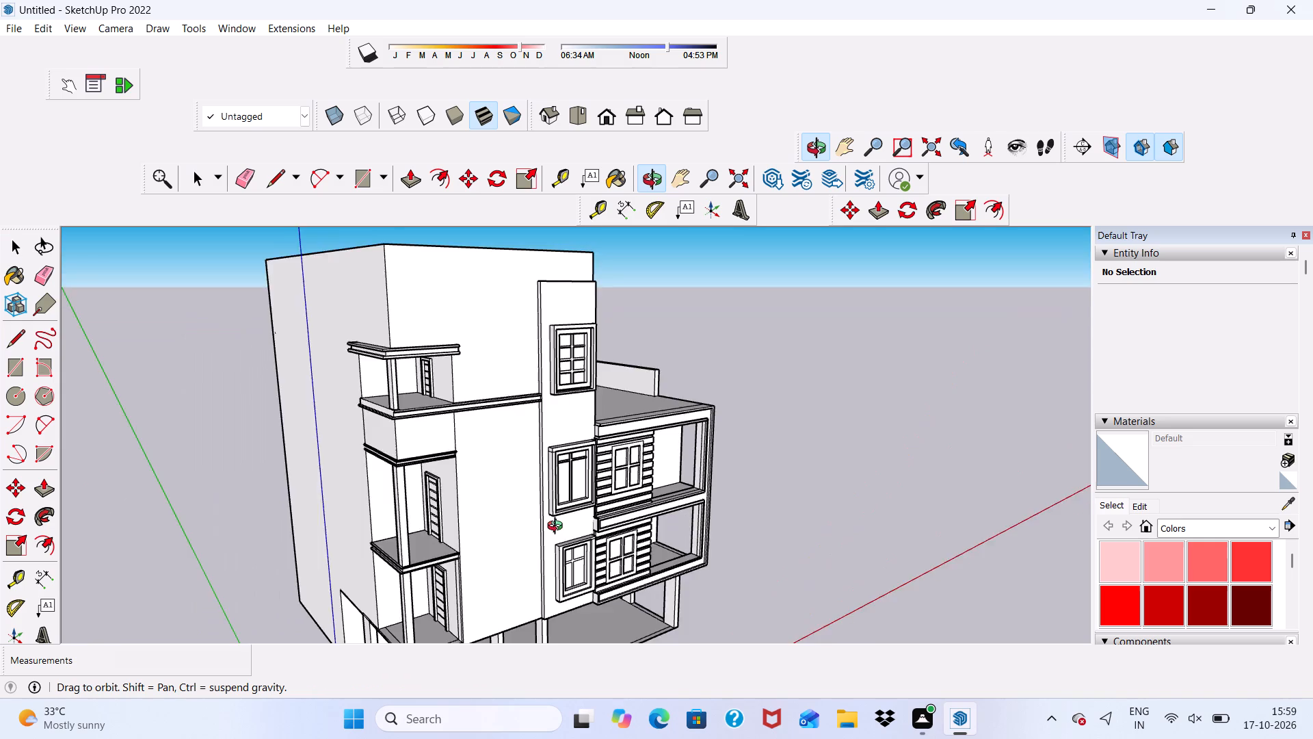
{"action": "middle_click_drag", "start_coordinate": [558, 528], "coordinate": [620, 540]}
{"action": "scroll", "coordinate": [381, 389], "scroll_direction": "up", "scroll_amount": 5}
{"action": "scroll", "coordinate": [414, 378], "scroll_direction": "down", "scroll_amount": 2}
{"action": "scroll", "coordinate": [400, 391], "scroll_direction": "up", "scroll_amount": 1}
{"action": "scroll", "coordinate": [326, 400], "scroll_direction": "down", "scroll_amount": 2}
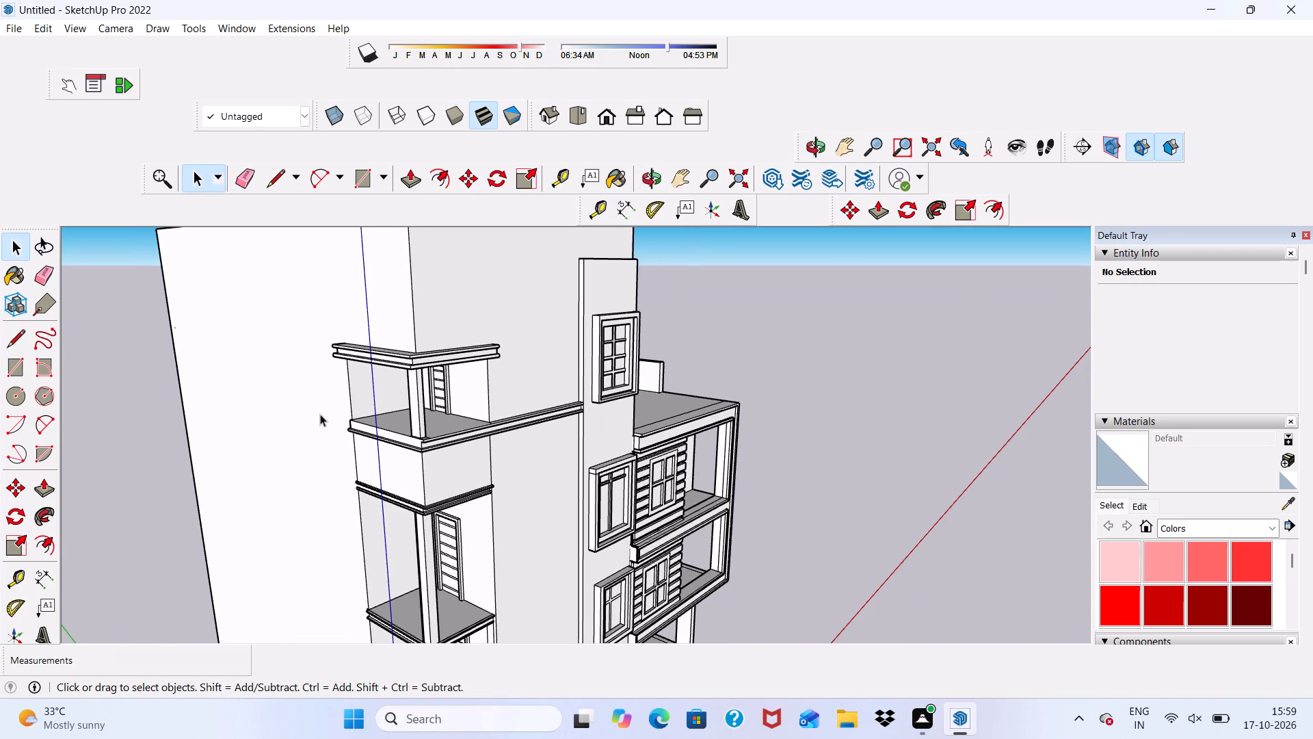
{"action": "scroll", "coordinate": [276, 209], "scroll_direction": "down", "scroll_amount": 4}
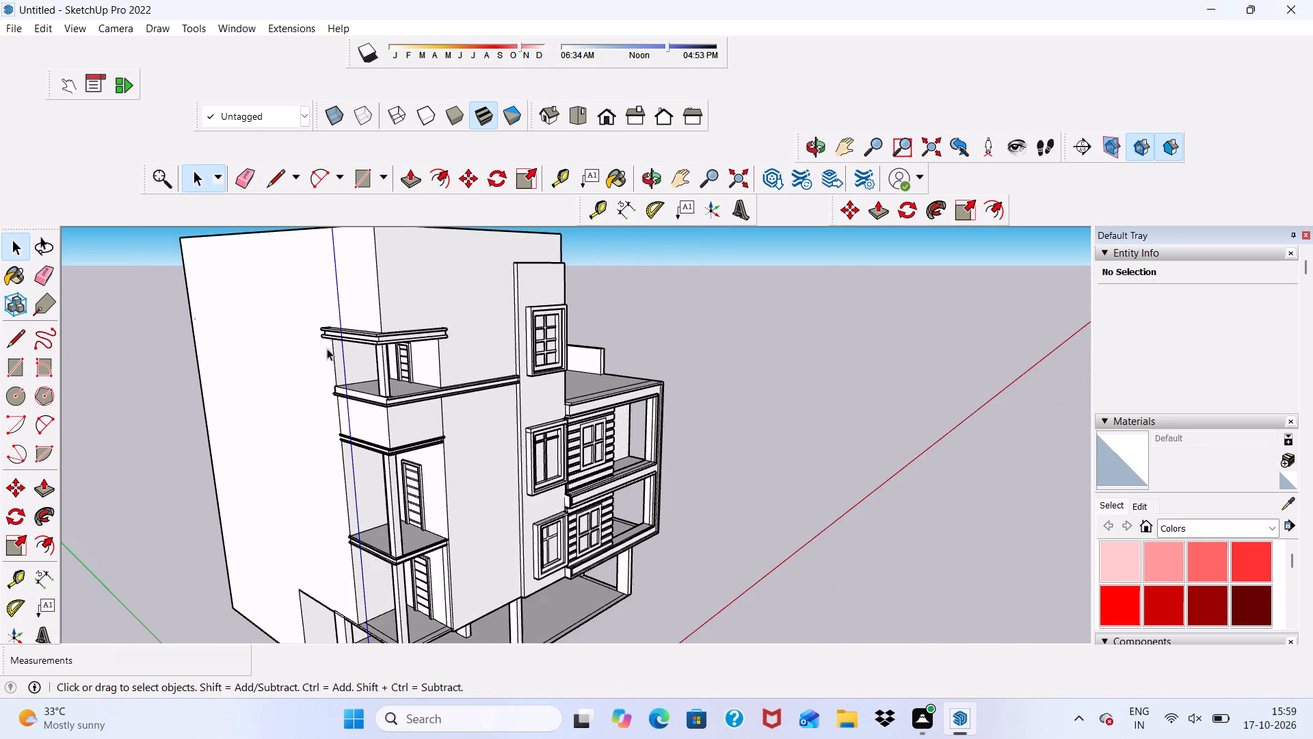
{"action": "middle_click_drag", "start_coordinate": [339, 340], "coordinate": [0, 287]}
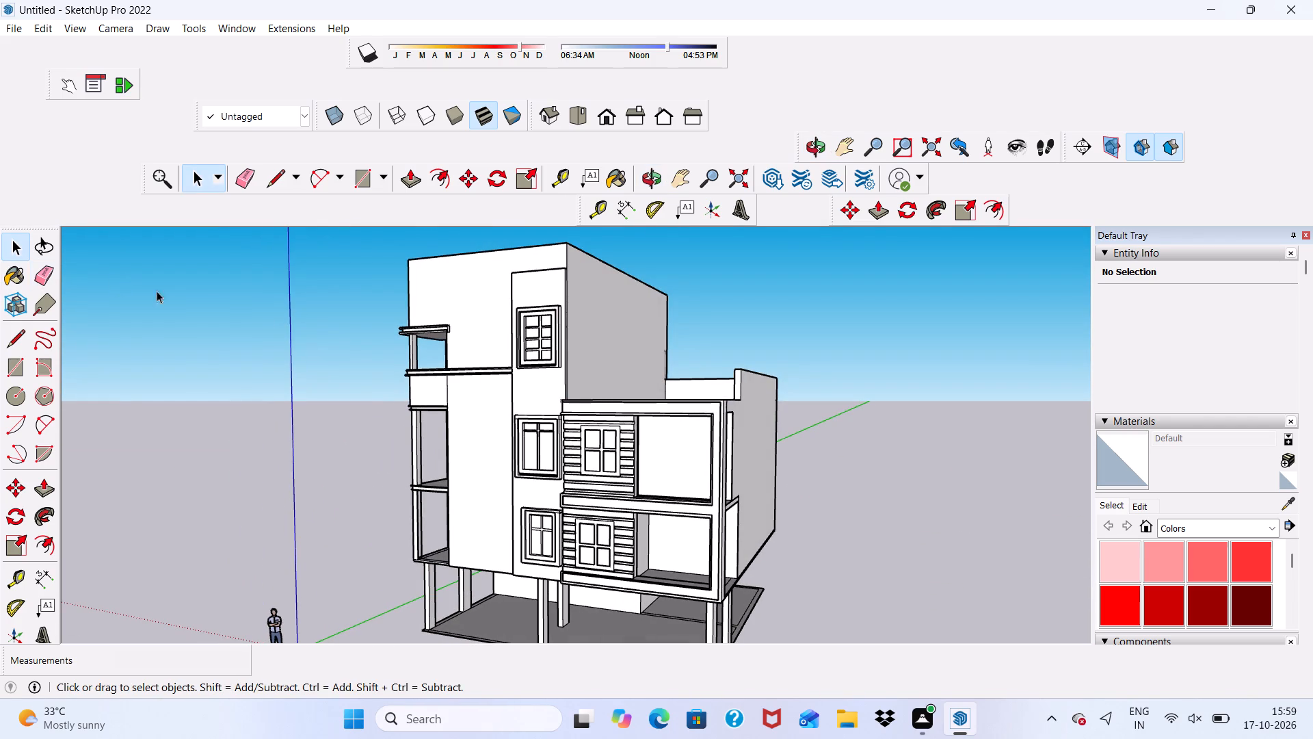
{"action": "scroll", "coordinate": [241, 372], "scroll_direction": "up", "scroll_amount": 6}
{"action": "scroll", "coordinate": [505, 302], "scroll_direction": "up", "scroll_amount": 4}
{"action": "scroll", "coordinate": [368, 309], "scroll_direction": "down", "scroll_amount": 5}
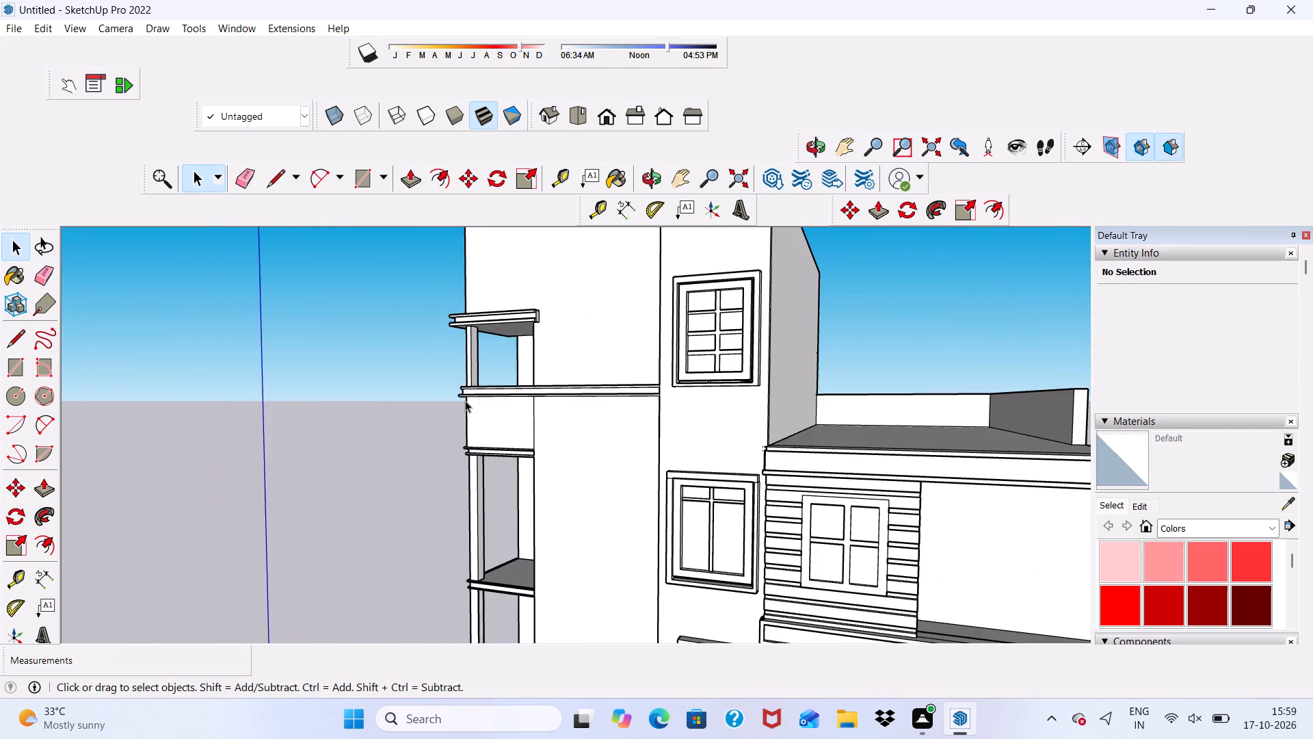
{"action": "middle_click_drag", "start_coordinate": [466, 400], "coordinate": [466, 381]}
{"action": "scroll", "coordinate": [522, 425], "scroll_direction": "up", "scroll_amount": 4}
{"action": "scroll", "coordinate": [529, 443], "scroll_direction": "down", "scroll_amount": 2}
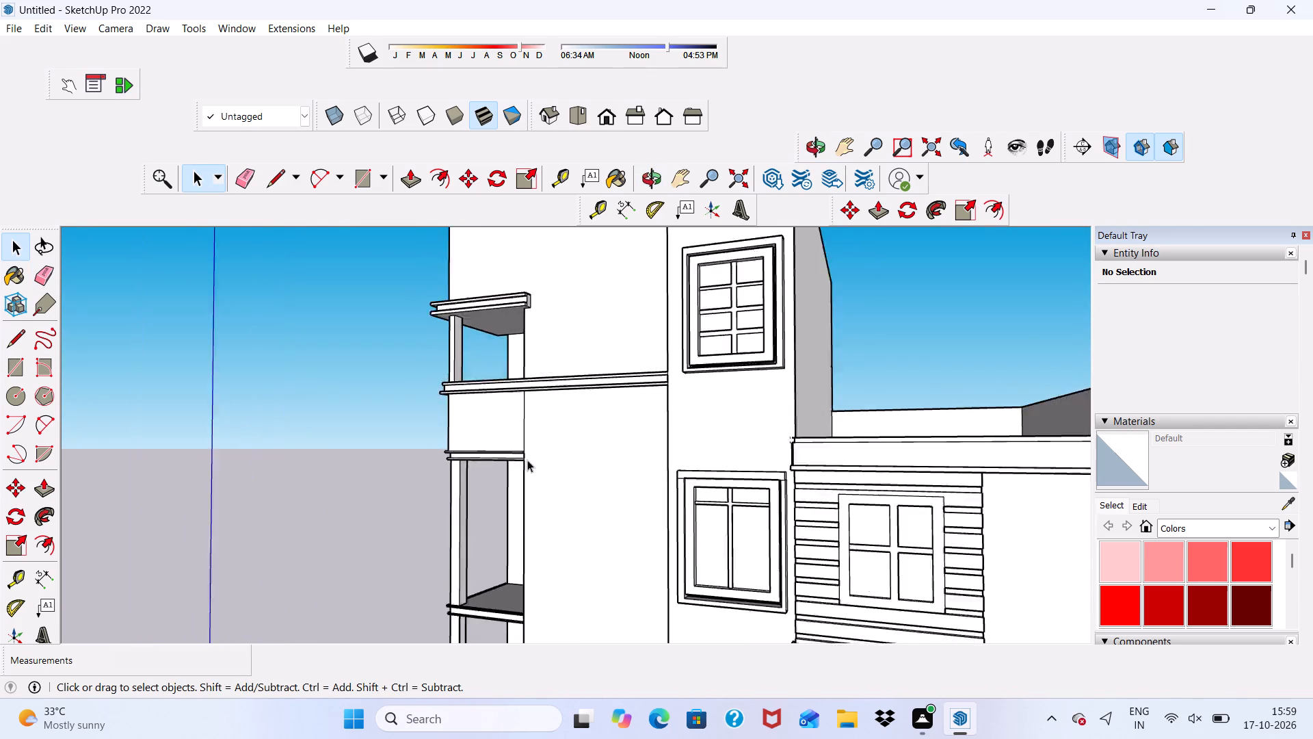
{"action": "scroll", "coordinate": [527, 460], "scroll_direction": "down", "scroll_amount": 2}
{"action": "middle_click_drag", "start_coordinate": [532, 465], "coordinate": [875, 485]}
{"action": "scroll", "coordinate": [510, 458], "scroll_direction": "down", "scroll_amount": 1}
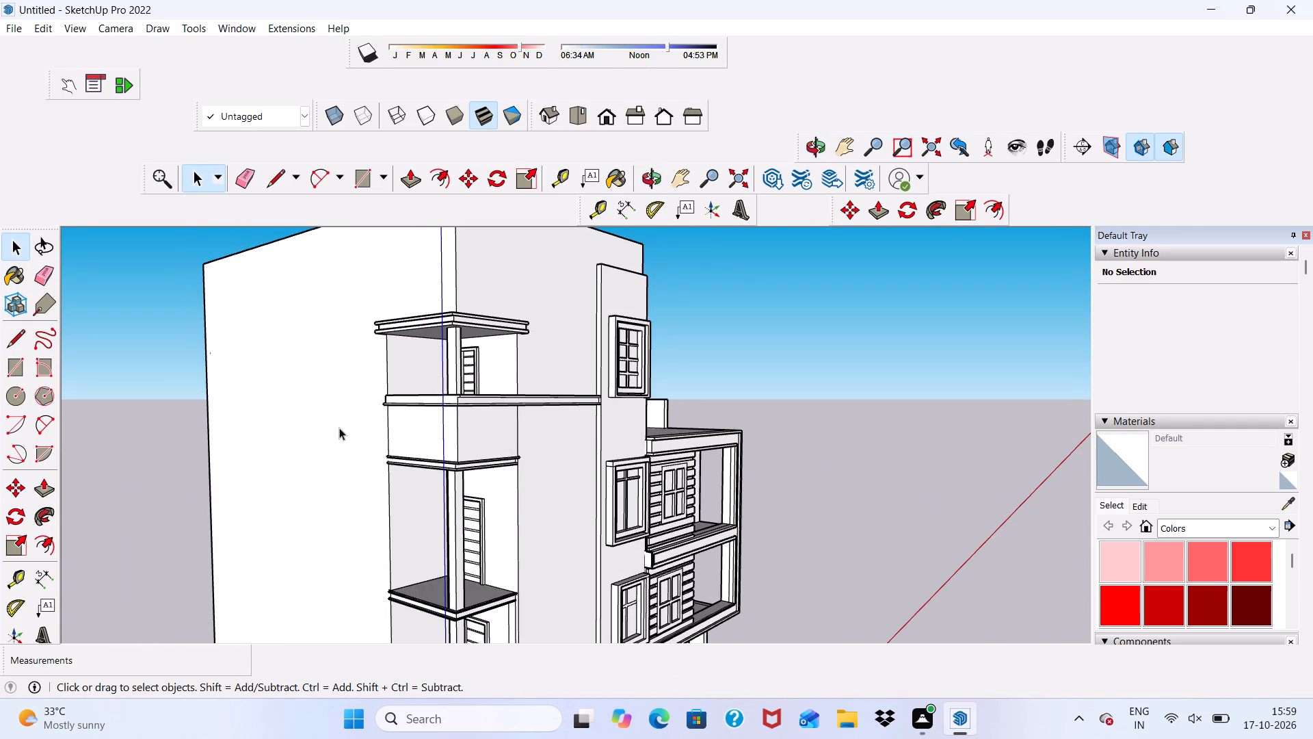
{"action": "middle_click_drag", "start_coordinate": [338, 427], "coordinate": [568, 415]}
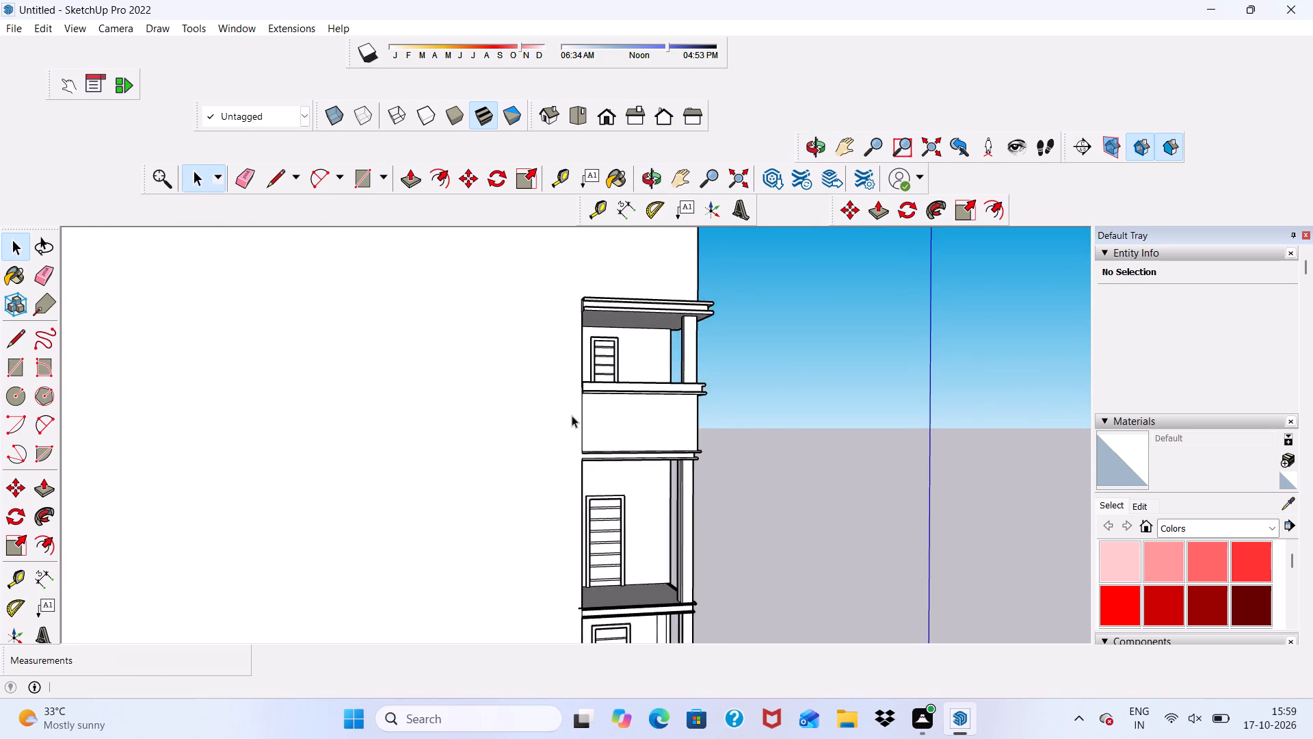
Examine the open end of the upper balcony's band where it meets the large blank wall.
{"action": "scroll", "coordinate": [572, 415], "scroll_direction": "up", "scroll_amount": 5}
{"action": "scroll", "coordinate": [589, 390], "scroll_direction": "down", "scroll_amount": 1}
{"action": "middle_click_drag", "start_coordinate": [589, 390], "coordinate": [570, 390]}
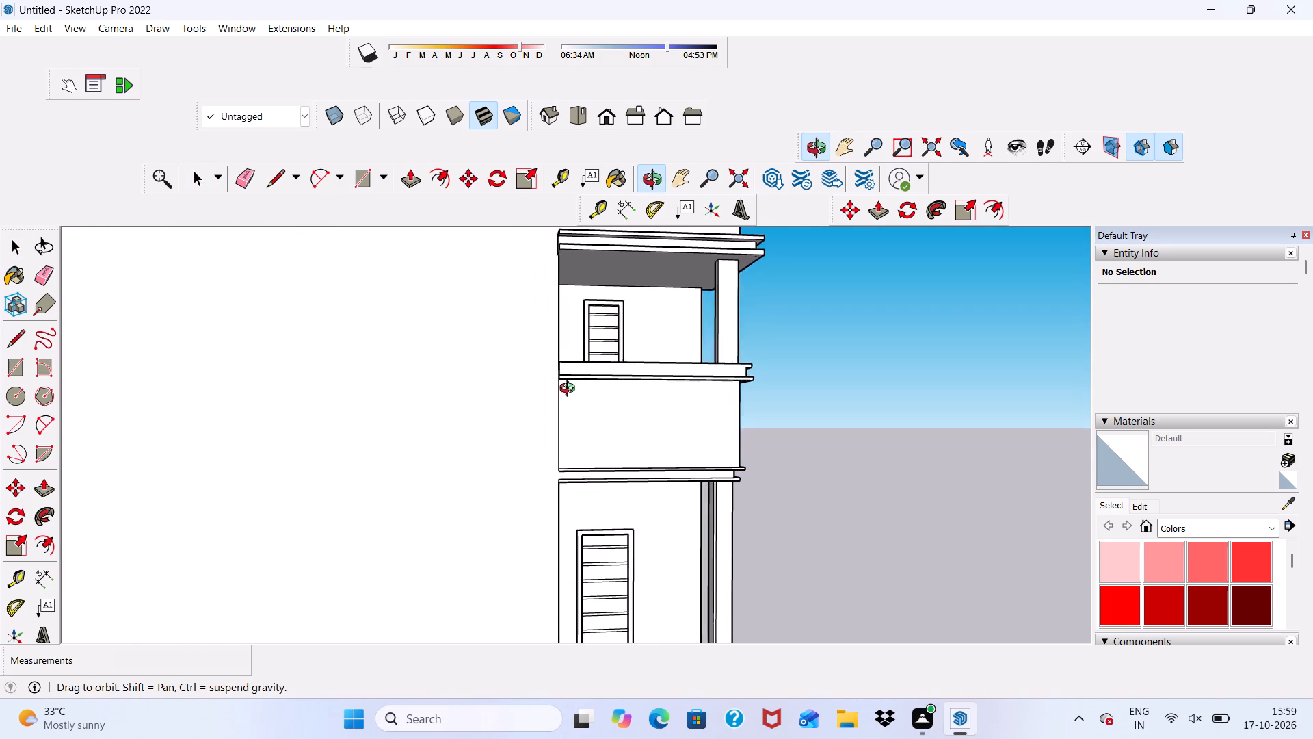
{"action": "middle_click_drag", "start_coordinate": [570, 390], "coordinate": [674, 398]}
{"action": "scroll", "coordinate": [675, 399], "scroll_direction": "up", "scroll_amount": 10}
{"action": "middle_click_drag", "start_coordinate": [689, 369], "coordinate": [695, 374]}
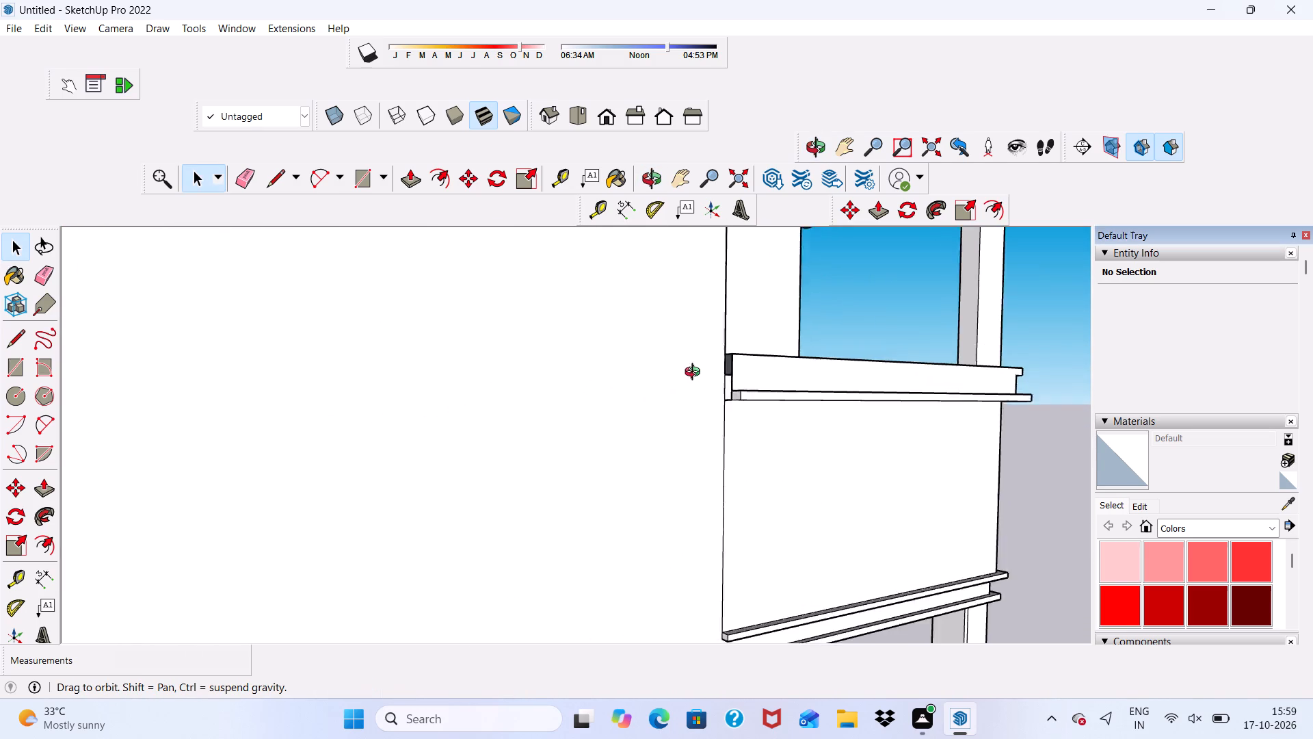
{"action": "middle_click_drag", "start_coordinate": [695, 374], "coordinate": [385, 314]}
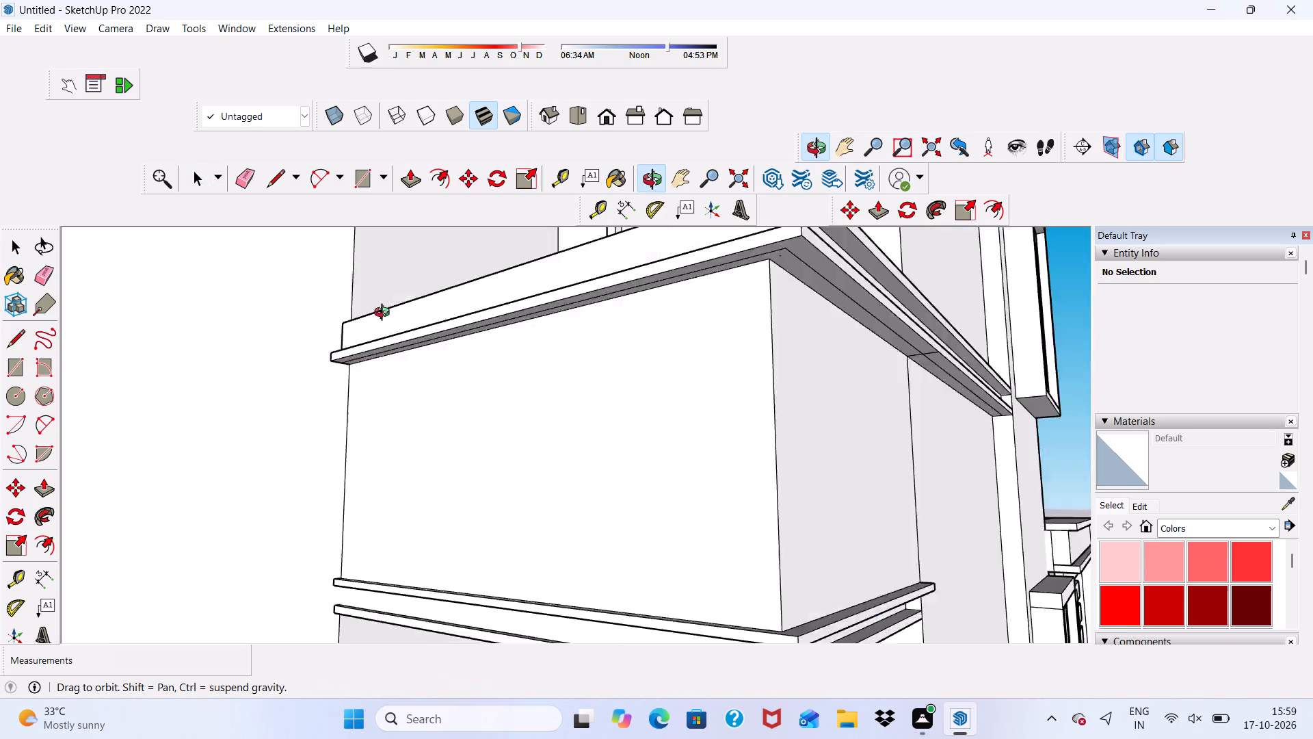
{"action": "middle_click_drag", "start_coordinate": [385, 314], "coordinate": [326, 311]}
{"action": "scroll", "coordinate": [326, 311], "scroll_direction": "up", "scroll_amount": 2}
{"action": "scroll", "coordinate": [330, 311], "scroll_direction": "down", "scroll_amount": 9}
{"action": "middle_click_drag", "start_coordinate": [380, 321], "coordinate": [684, 413]}
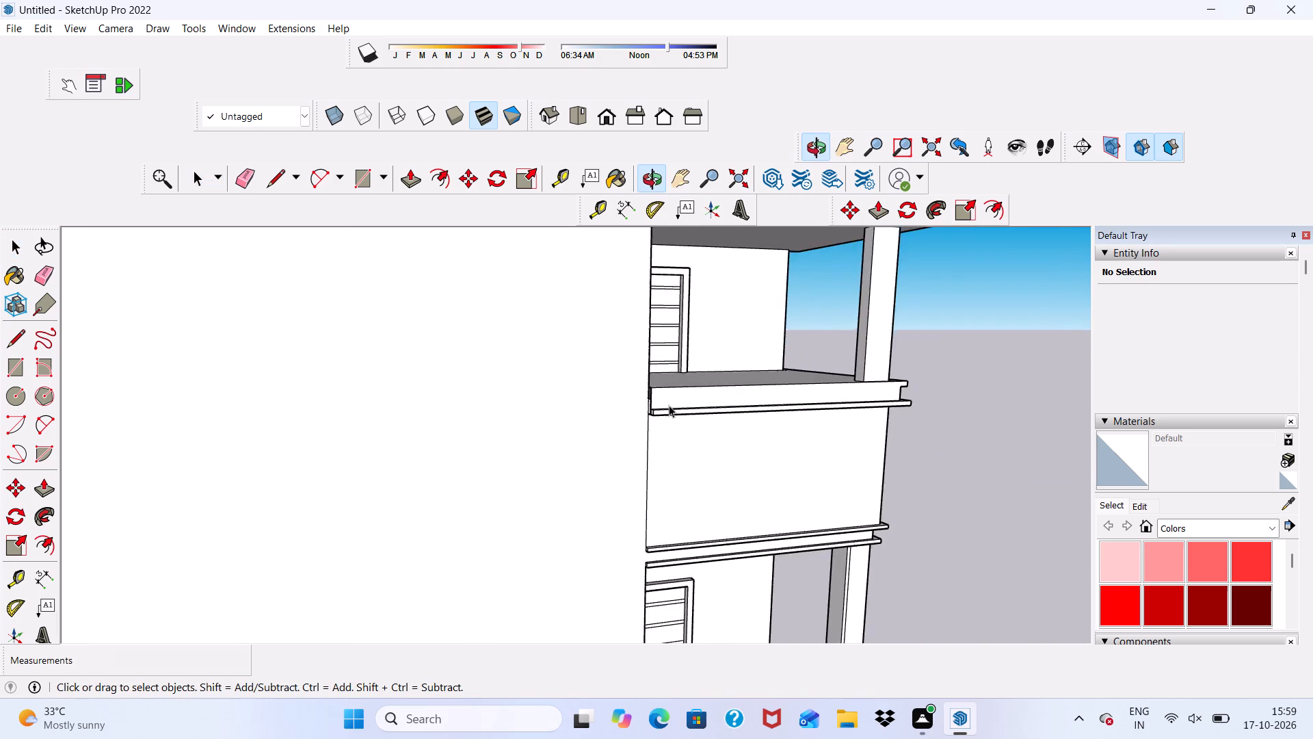
{"action": "scroll", "coordinate": [666, 405], "scroll_direction": "up", "scroll_amount": 12}
{"action": "left_click", "coordinate": [646, 382]}
{"action": "middle_click_drag", "start_coordinate": [628, 397], "coordinate": [780, 415]}
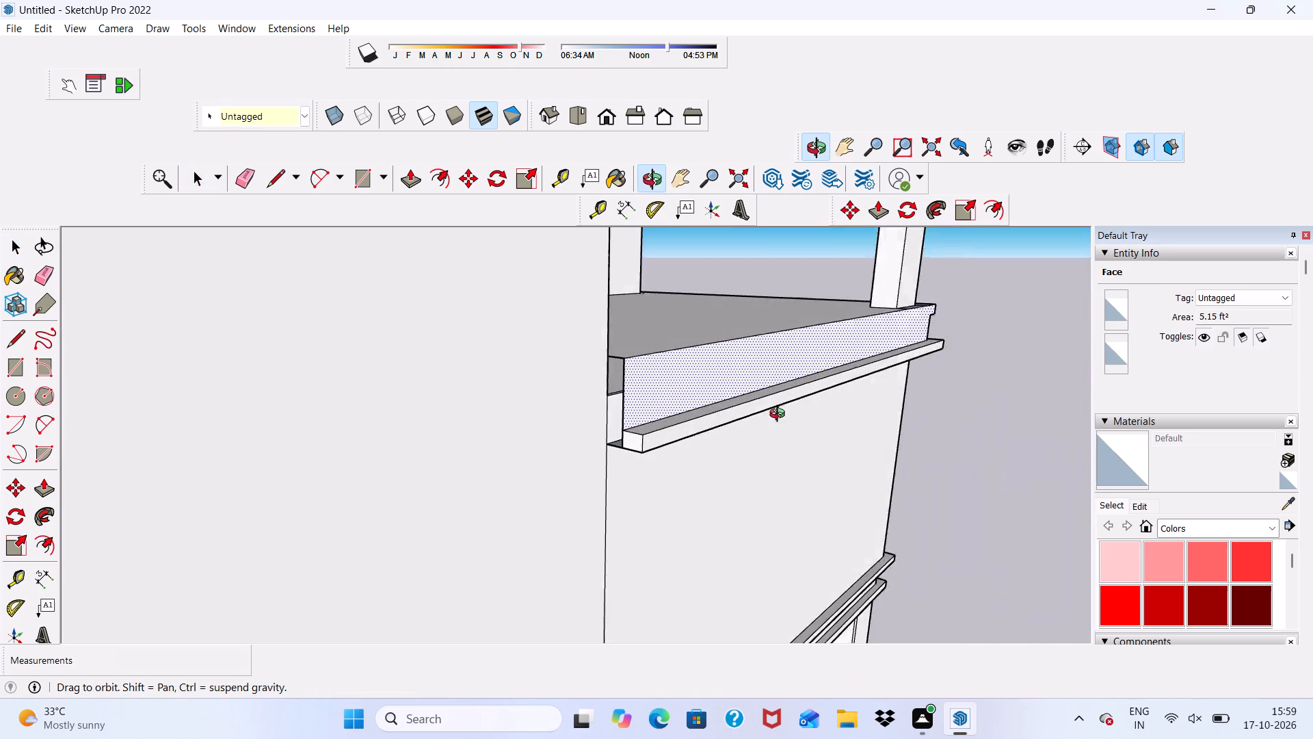
{"action": "middle_click_drag", "start_coordinate": [780, 415], "coordinate": [793, 398]}
{"action": "scroll", "coordinate": [610, 383], "scroll_direction": "up", "scroll_amount": 3}
{"action": "left_click", "coordinate": [609, 376]}
{"action": "scroll", "coordinate": [570, 365], "scroll_direction": "down", "scroll_amount": 3}
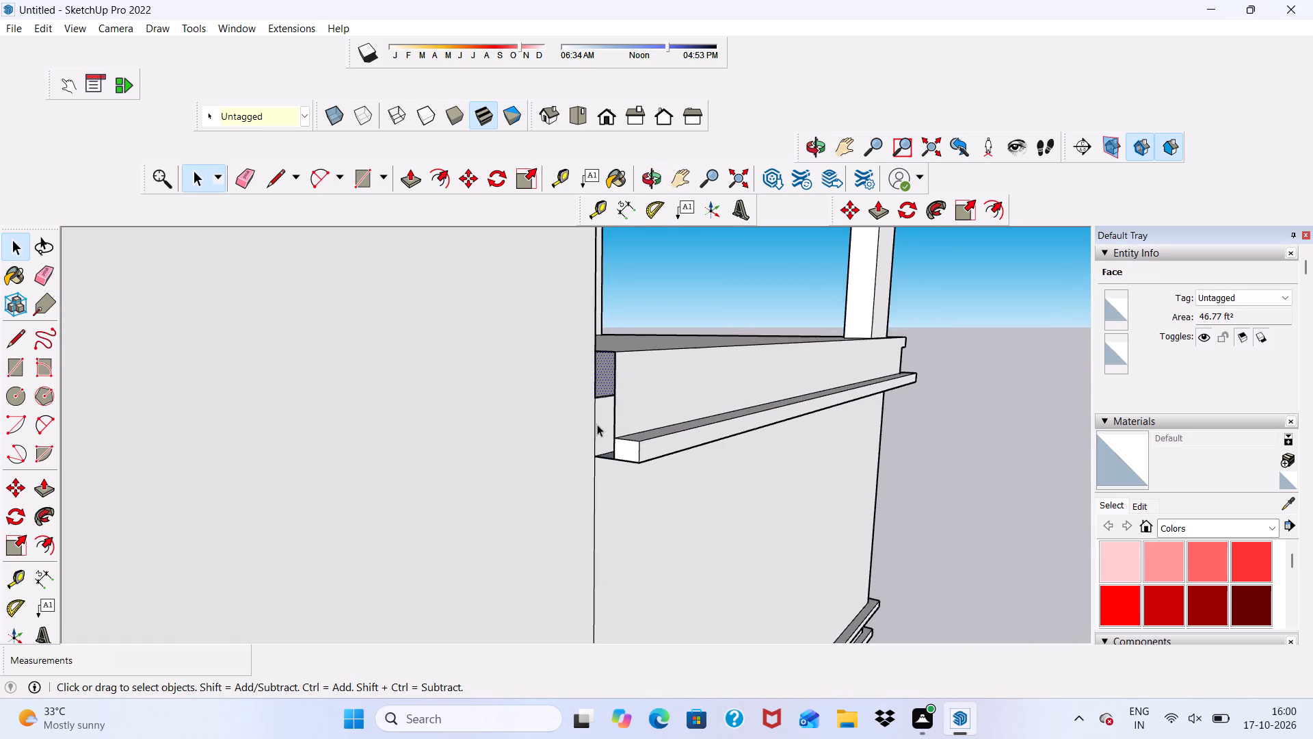
{"action": "middle_click_drag", "start_coordinate": [604, 432], "coordinate": [641, 420]}
Draw a horizontal rectangle of about 6 ft² on the blank wall, starting at the balcony band's end and matching its height.
{"action": "left_click", "coordinate": [359, 172]}
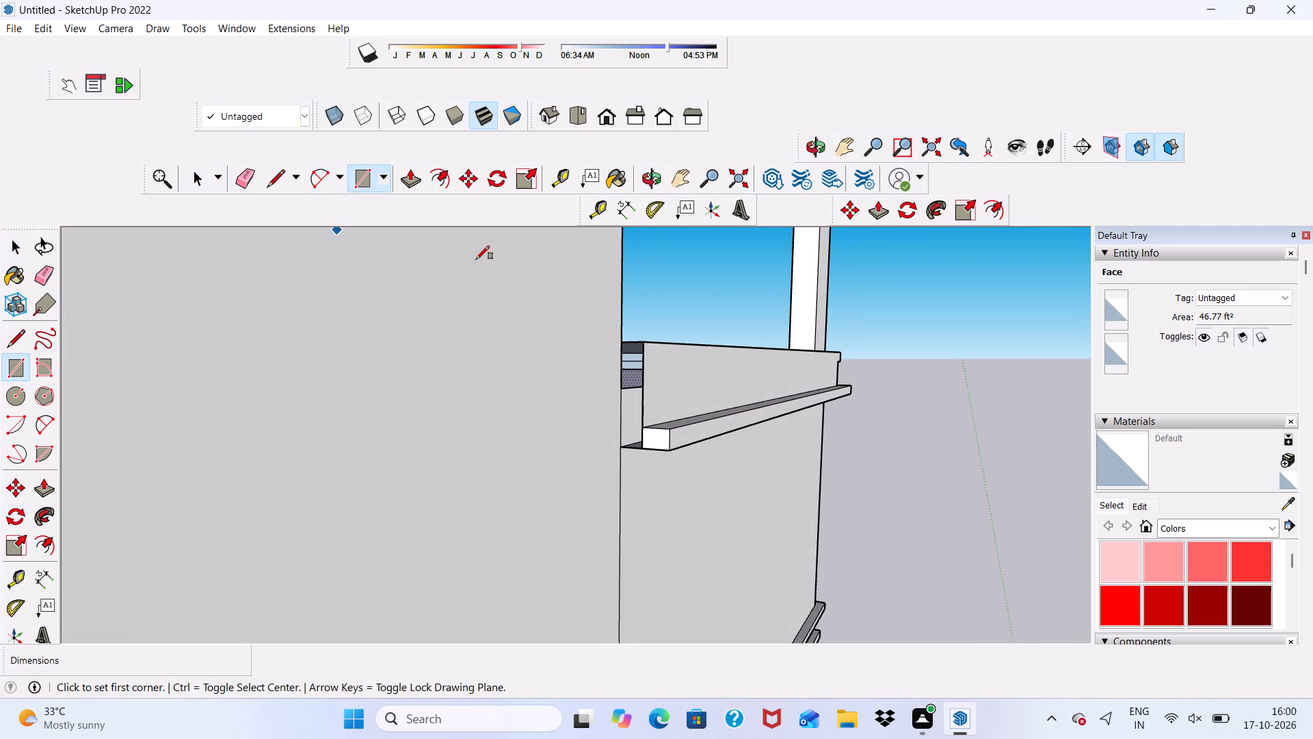
{"action": "scroll", "coordinate": [638, 347], "scroll_direction": "up", "scroll_amount": 4}
{"action": "scroll", "coordinate": [594, 340], "scroll_direction": "down", "scroll_amount": 4}
{"action": "middle_click_drag", "start_coordinate": [593, 340], "coordinate": [582, 406]}
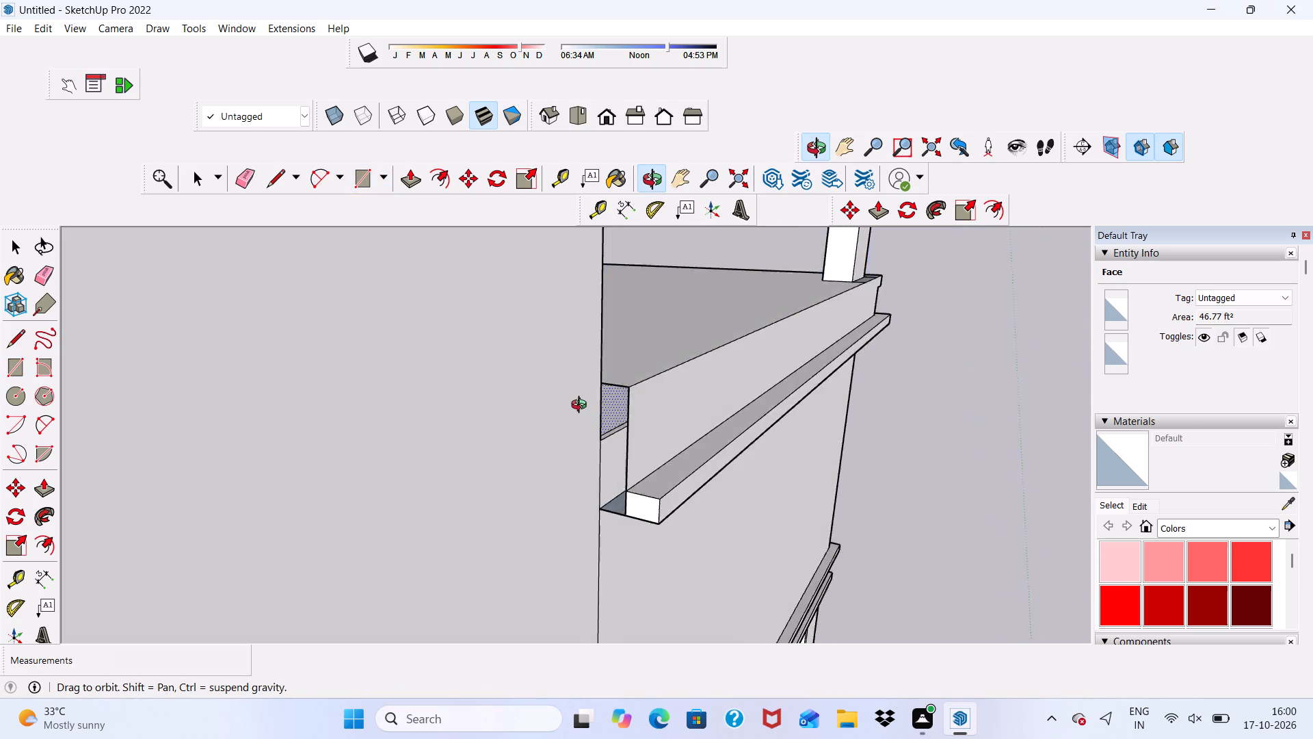
{"action": "middle_click_drag", "start_coordinate": [582, 406], "coordinate": [574, 405]}
{"action": "scroll", "coordinate": [587, 399], "scroll_direction": "down", "scroll_amount": 6}
{"action": "middle_click_drag", "start_coordinate": [579, 400], "coordinate": [531, 382]}
{"action": "scroll", "coordinate": [500, 376], "scroll_direction": "up", "scroll_amount": 6}
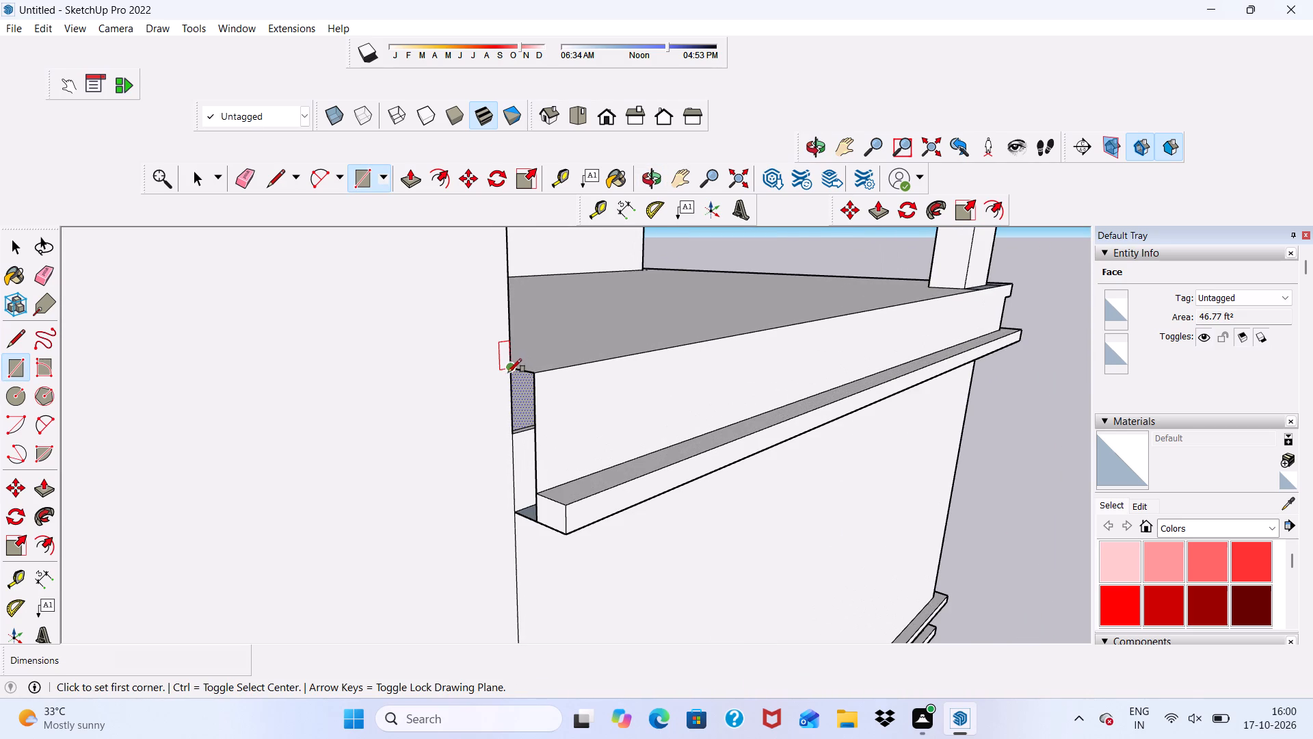
{"action": "left_click", "coordinate": [508, 372]}
{"action": "scroll", "coordinate": [250, 419], "scroll_direction": "down", "scroll_amount": 5}
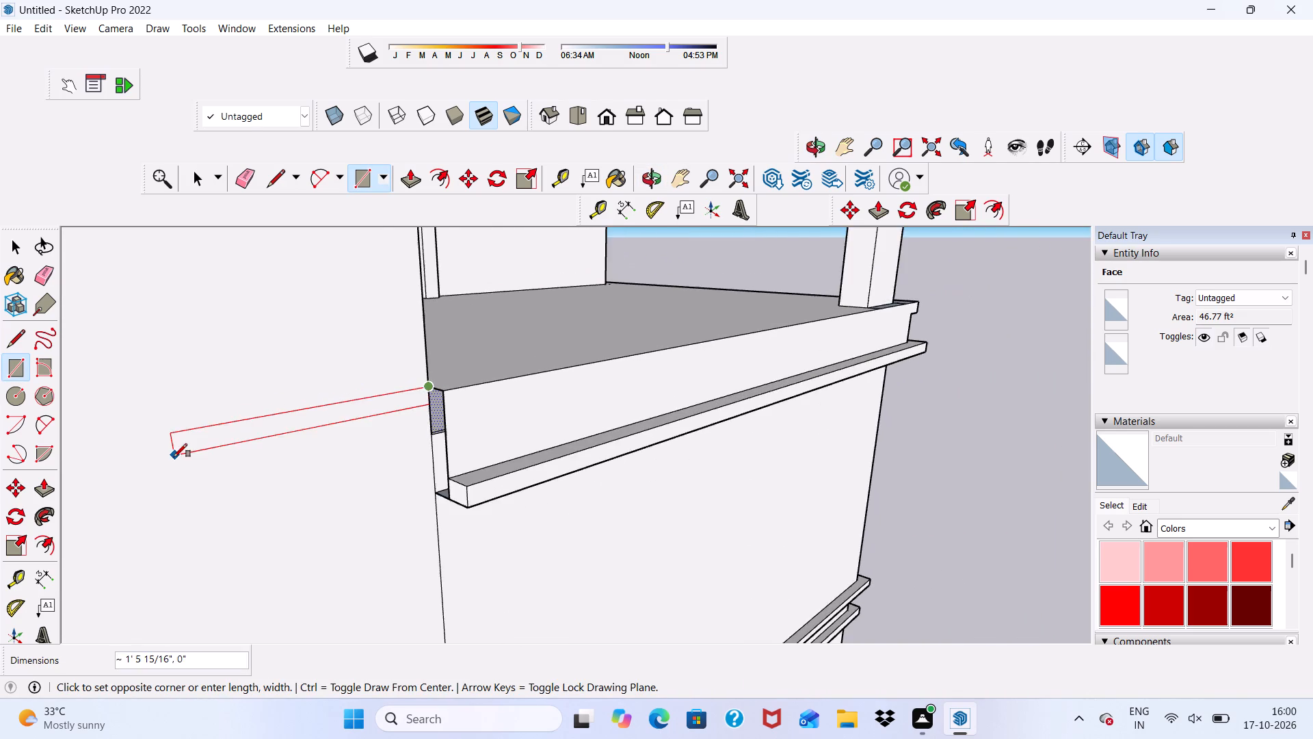
{"action": "scroll", "coordinate": [174, 460], "scroll_direction": "down", "scroll_amount": 4}
{"action": "scroll", "coordinate": [204, 517], "scroll_direction": "up", "scroll_amount": 5}
{"action": "scroll", "coordinate": [162, 523], "scroll_direction": "down", "scroll_amount": 2}
{"action": "scroll", "coordinate": [202, 479], "scroll_direction": "down", "scroll_amount": 8}
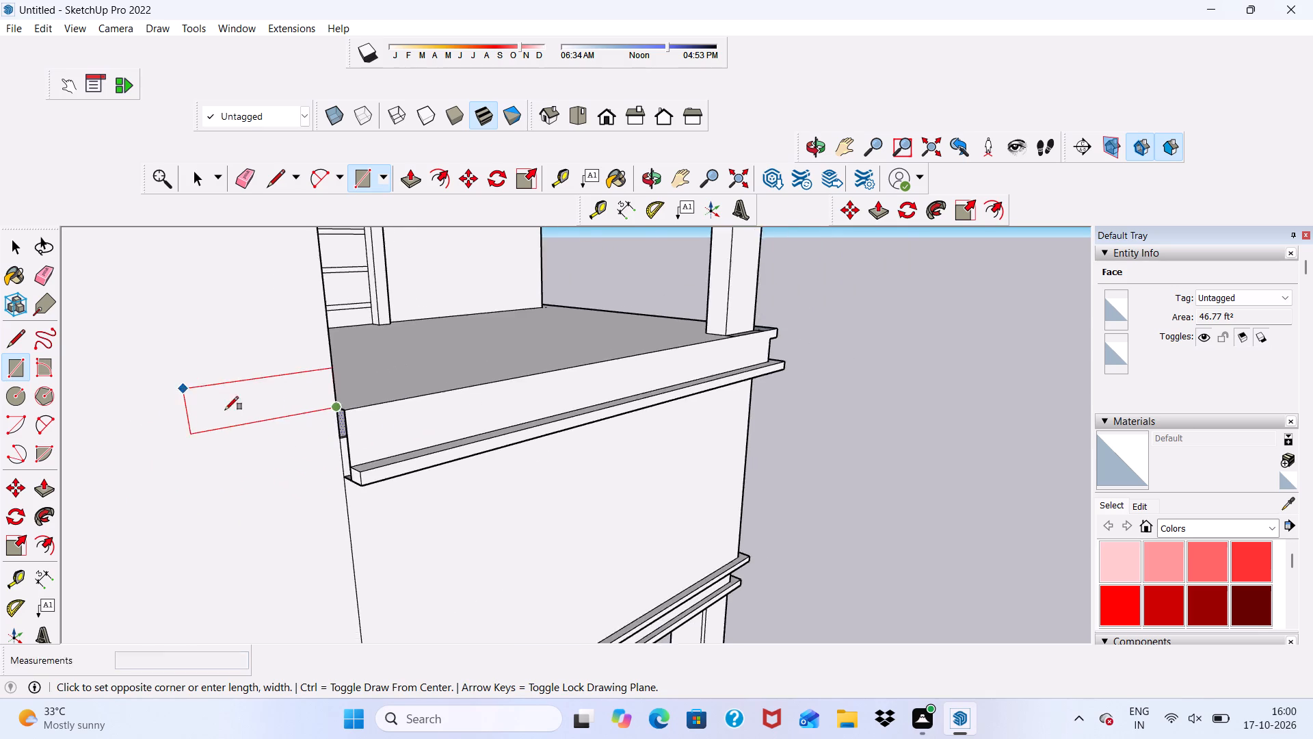
{"action": "scroll", "coordinate": [225, 410], "scroll_direction": "down", "scroll_amount": 14}
{"action": "scroll", "coordinate": [215, 471], "scroll_direction": "up", "scroll_amount": 4}
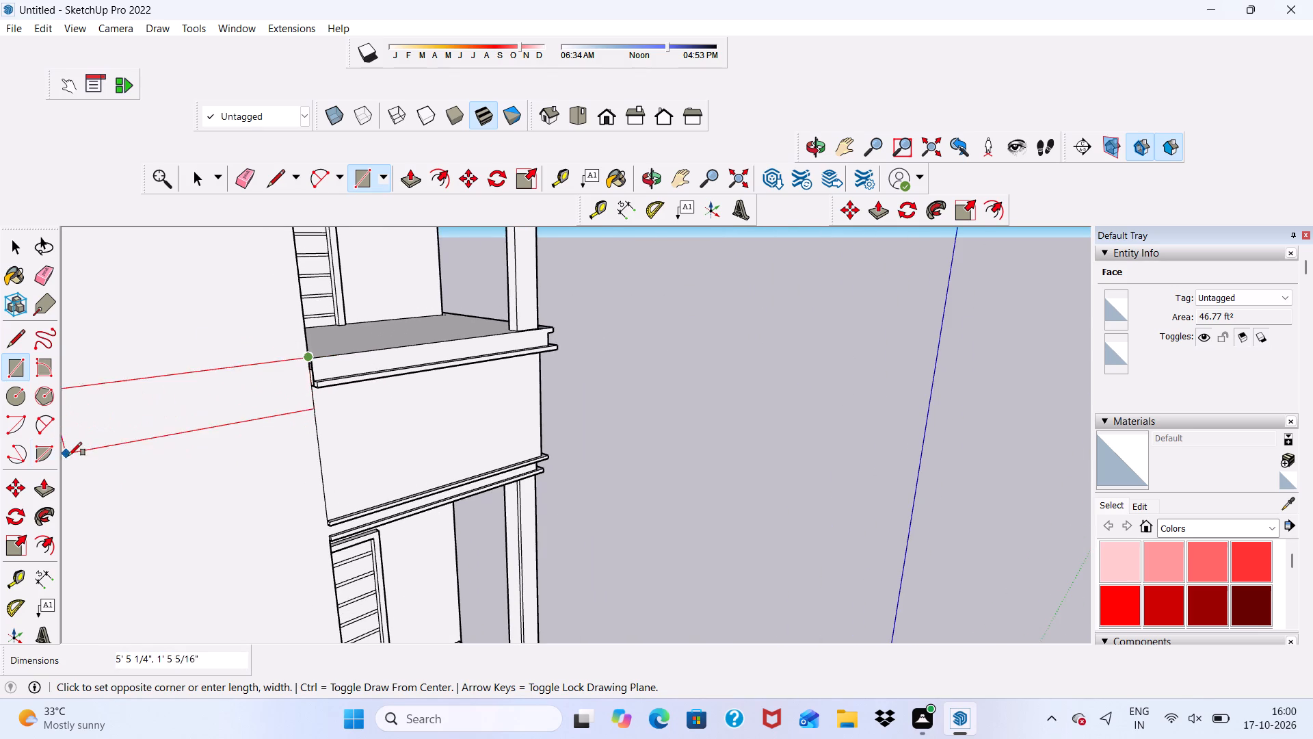
{"action": "scroll", "coordinate": [68, 456], "scroll_direction": "up", "scroll_amount": 3}
{"action": "scroll", "coordinate": [77, 430], "scroll_direction": "down", "scroll_amount": 4}
{"action": "middle_click_drag", "start_coordinate": [92, 430], "coordinate": [205, 433]}
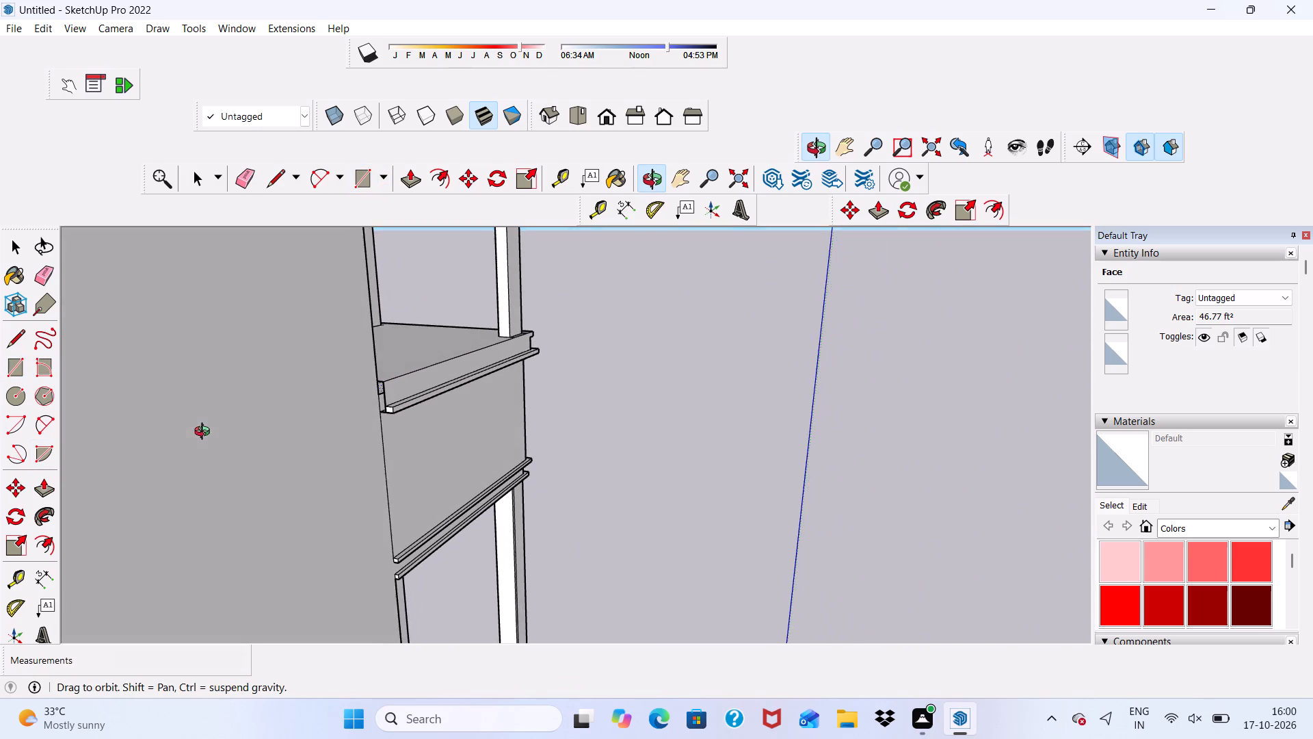
{"action": "middle_click_drag", "start_coordinate": [205, 433], "coordinate": [200, 435]}
{"action": "scroll", "coordinate": [218, 465], "scroll_direction": "up", "scroll_amount": 1}
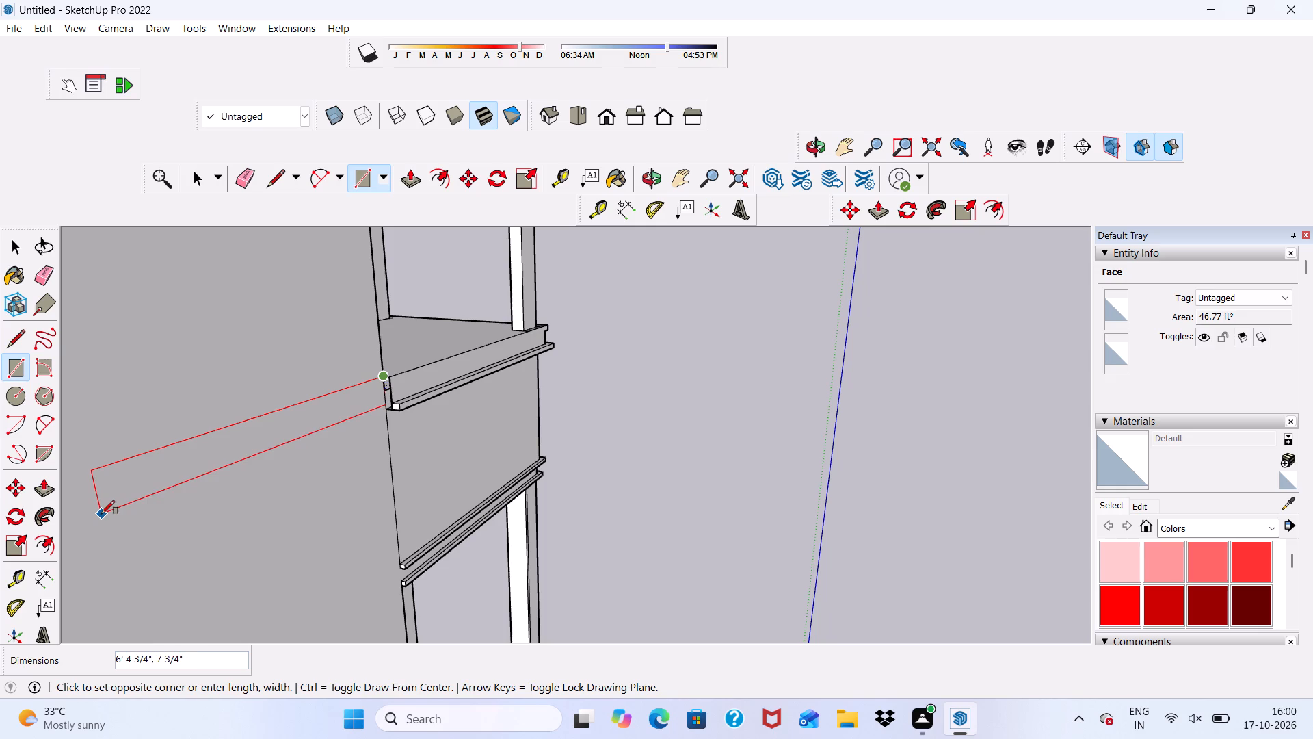
{"action": "left_click", "coordinate": [68, 543]}
{"action": "scroll", "coordinate": [35, 491], "scroll_direction": "down", "scroll_amount": 4}
{"action": "middle_click_drag", "start_coordinate": [191, 489], "coordinate": [0, 477]}
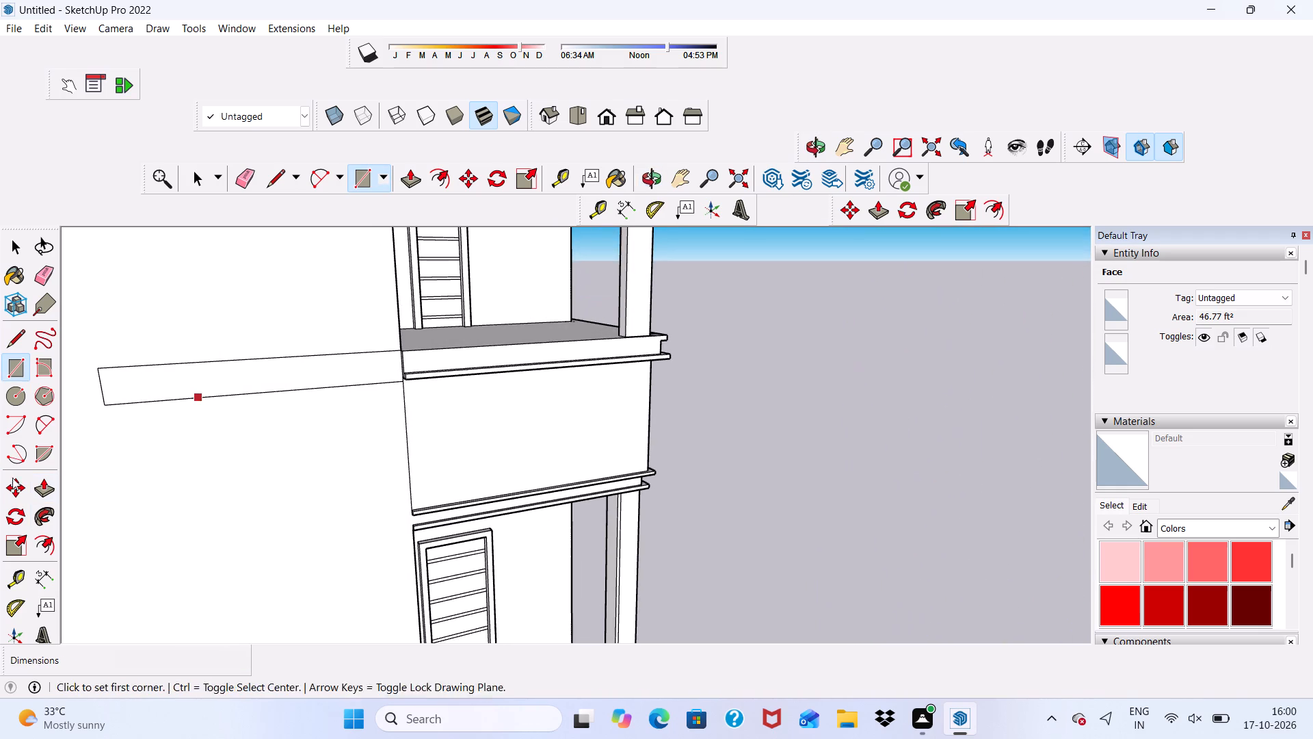
{"action": "key", "text": "space"}
Draw a vertical line about 2" long at the balcony band's outer corner, separating the projecting upper ledge's end face.
{"action": "scroll", "coordinate": [457, 365], "scroll_direction": "down", "scroll_amount": 3}
{"action": "middle_click_drag", "start_coordinate": [457, 370], "coordinate": [312, 377]}
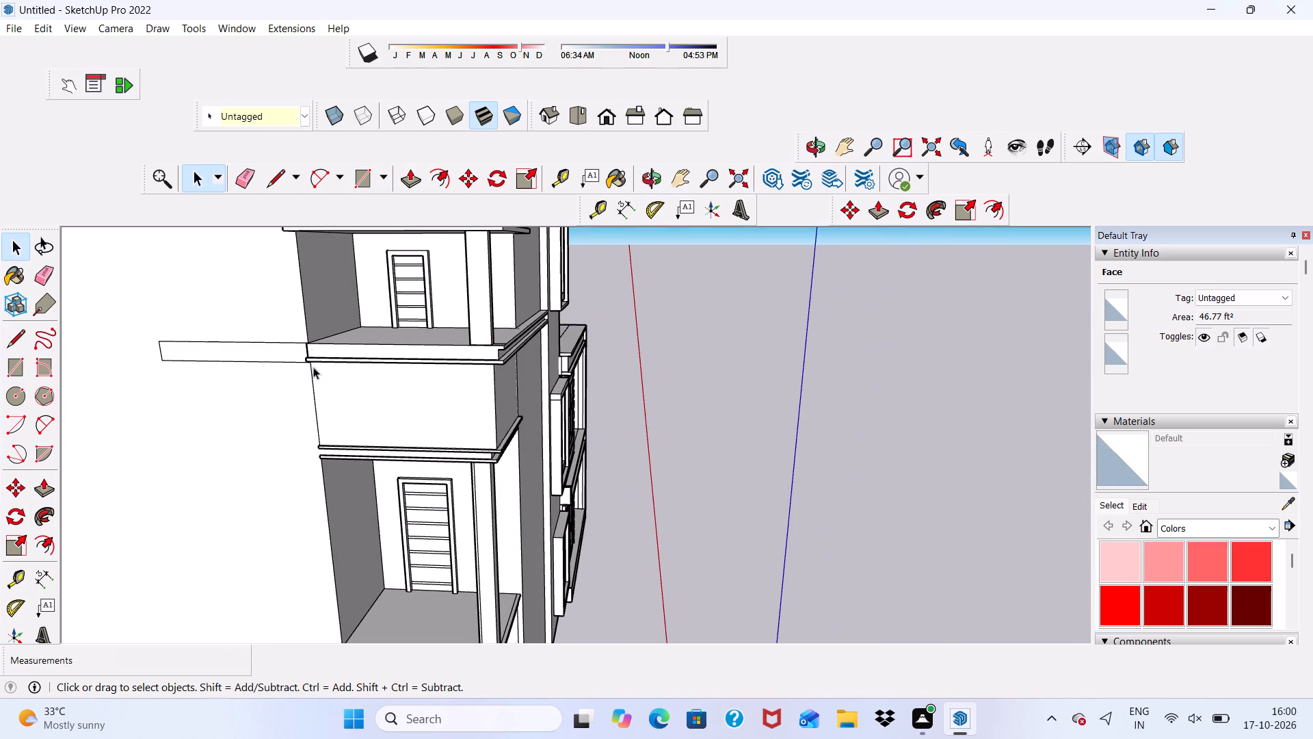
{"action": "scroll", "coordinate": [312, 346], "scroll_direction": "up", "scroll_amount": 5}
{"action": "scroll", "coordinate": [614, 369], "scroll_direction": "up", "scroll_amount": 6}
{"action": "middle_click_drag", "start_coordinate": [610, 347], "coordinate": [633, 375]}
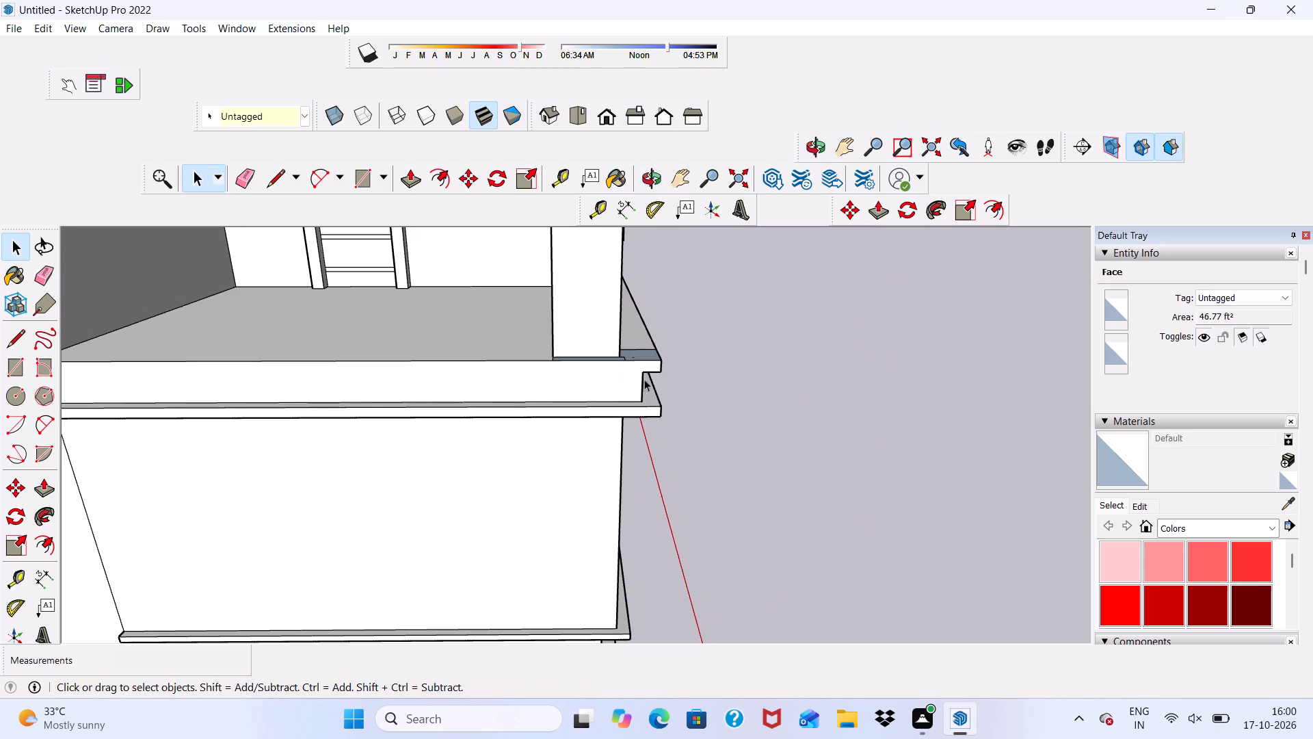
{"action": "left_click", "coordinate": [269, 177]}
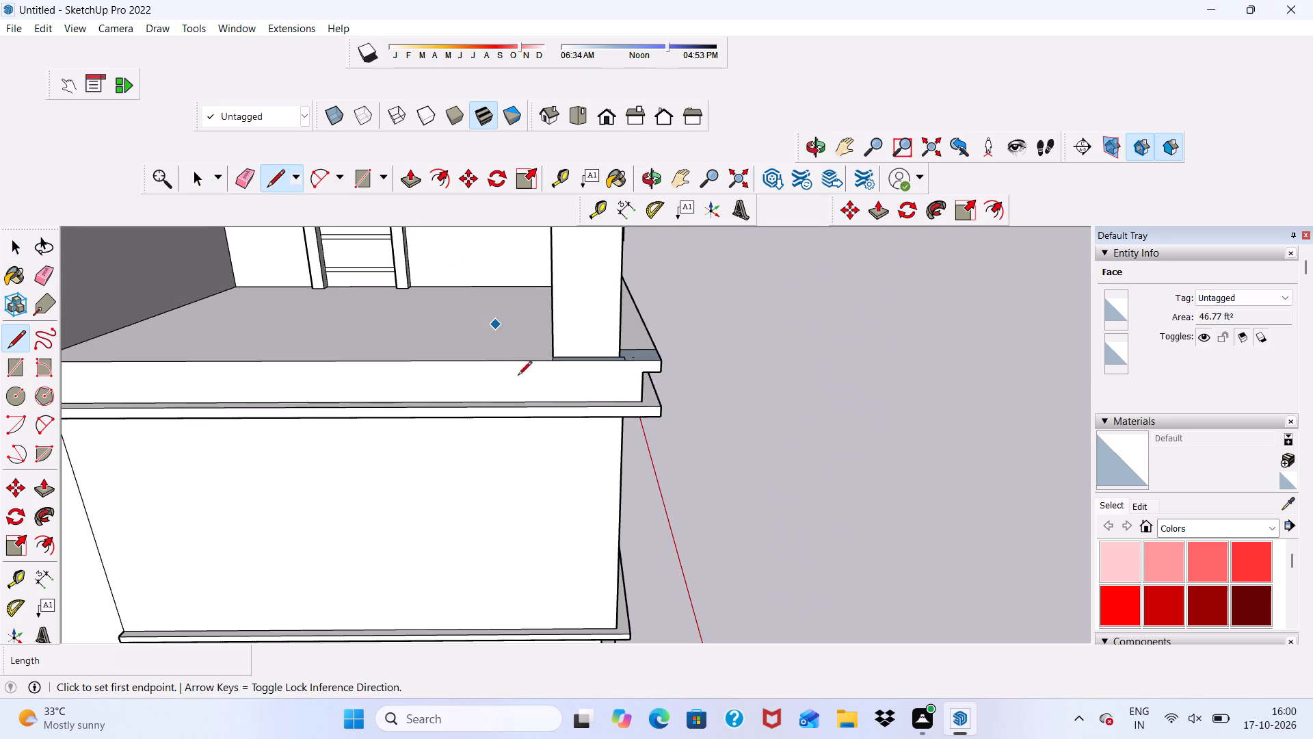
{"action": "scroll", "coordinate": [530, 404], "scroll_direction": "up", "scroll_amount": 10}
{"action": "scroll", "coordinate": [662, 368], "scroll_direction": "down", "scroll_amount": 1}
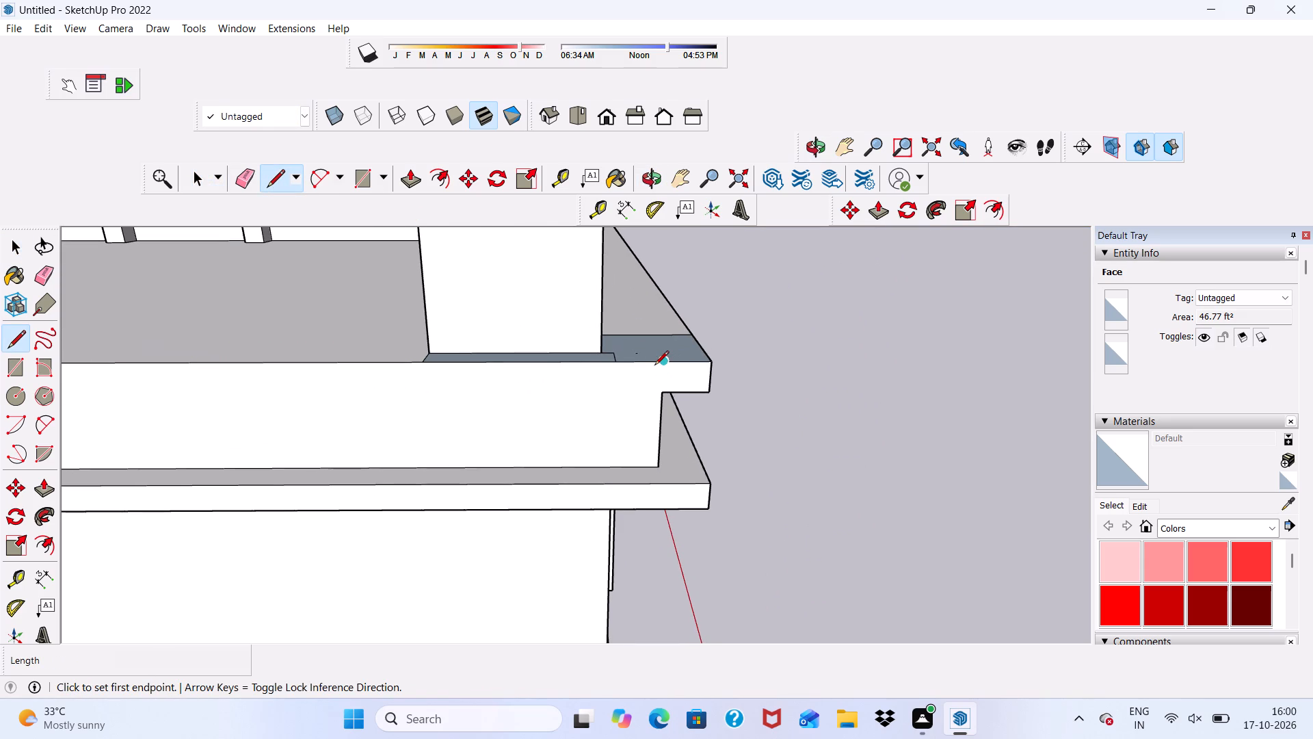
{"action": "scroll", "coordinate": [660, 394], "scroll_direction": "up", "scroll_amount": 4}
{"action": "left_click", "coordinate": [659, 395]}
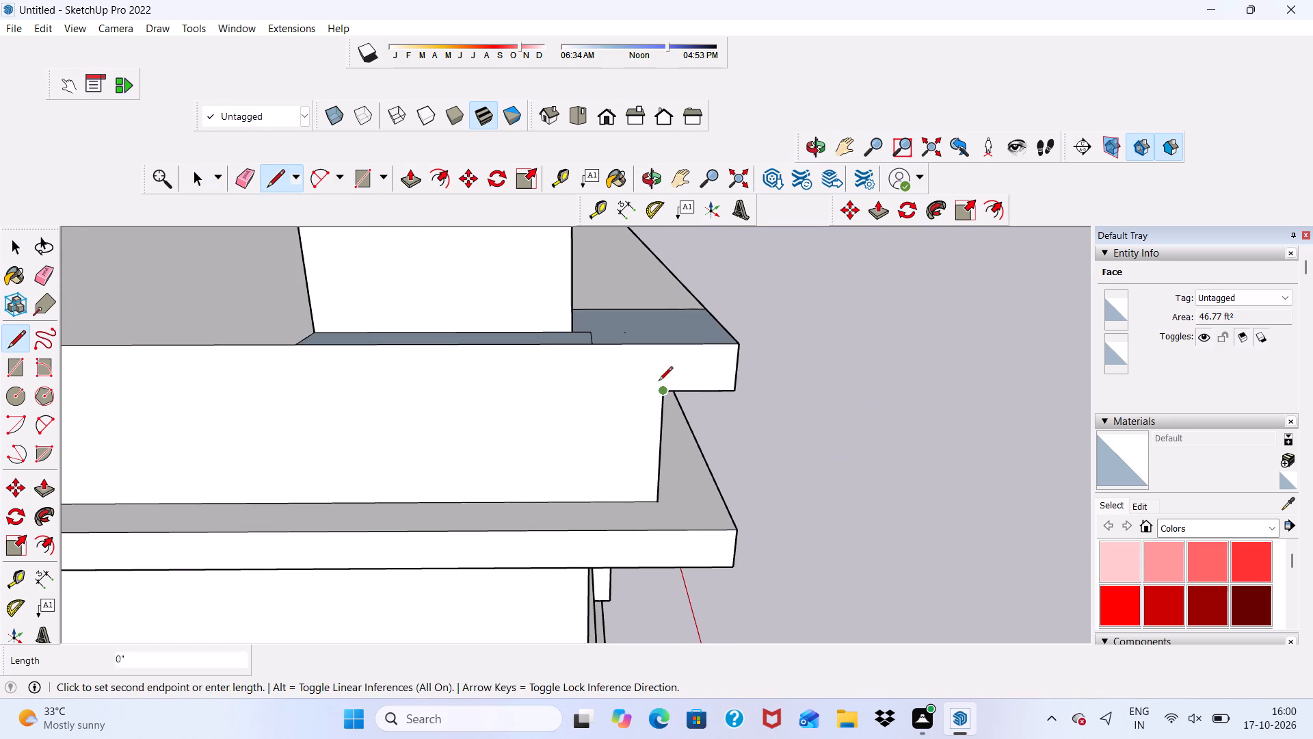
{"action": "left_click", "coordinate": [662, 347]}
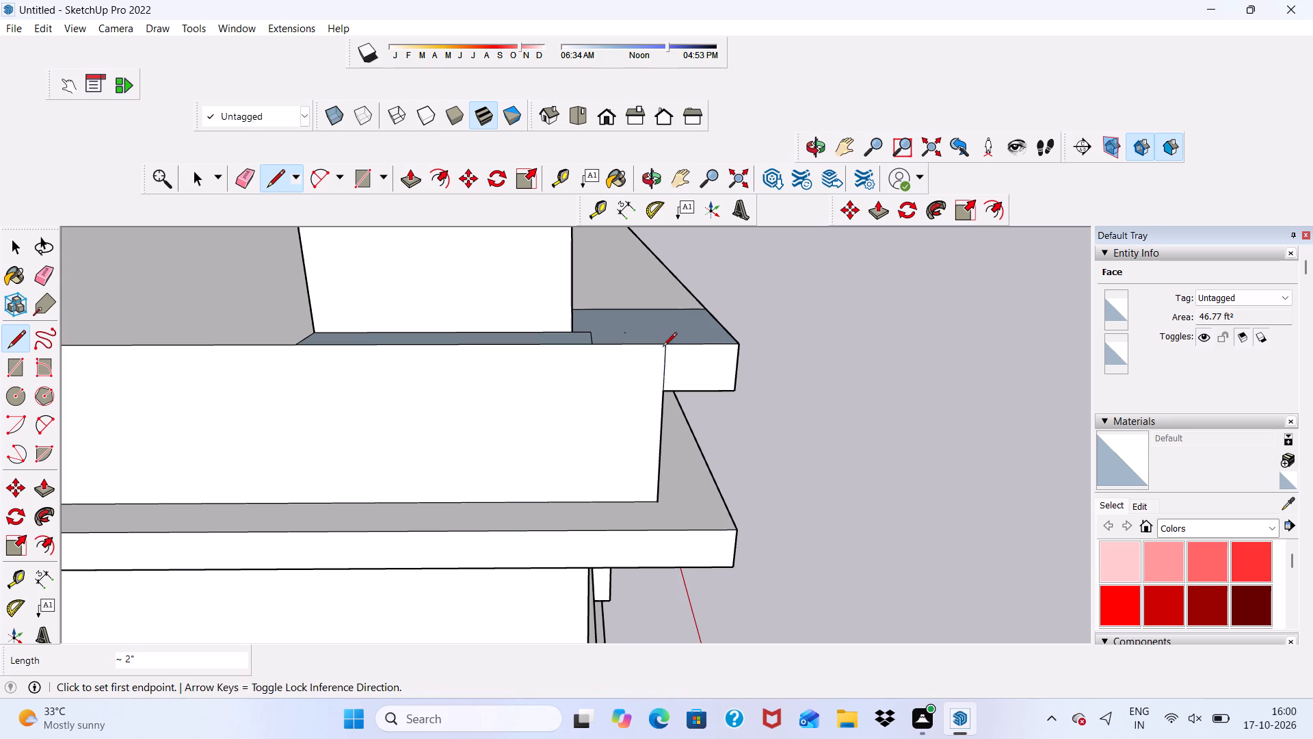
{"action": "key", "text": "space"}
Push/Pull the small end face of the upper ledge outward by about 3".
{"action": "left_click", "coordinate": [711, 377]}
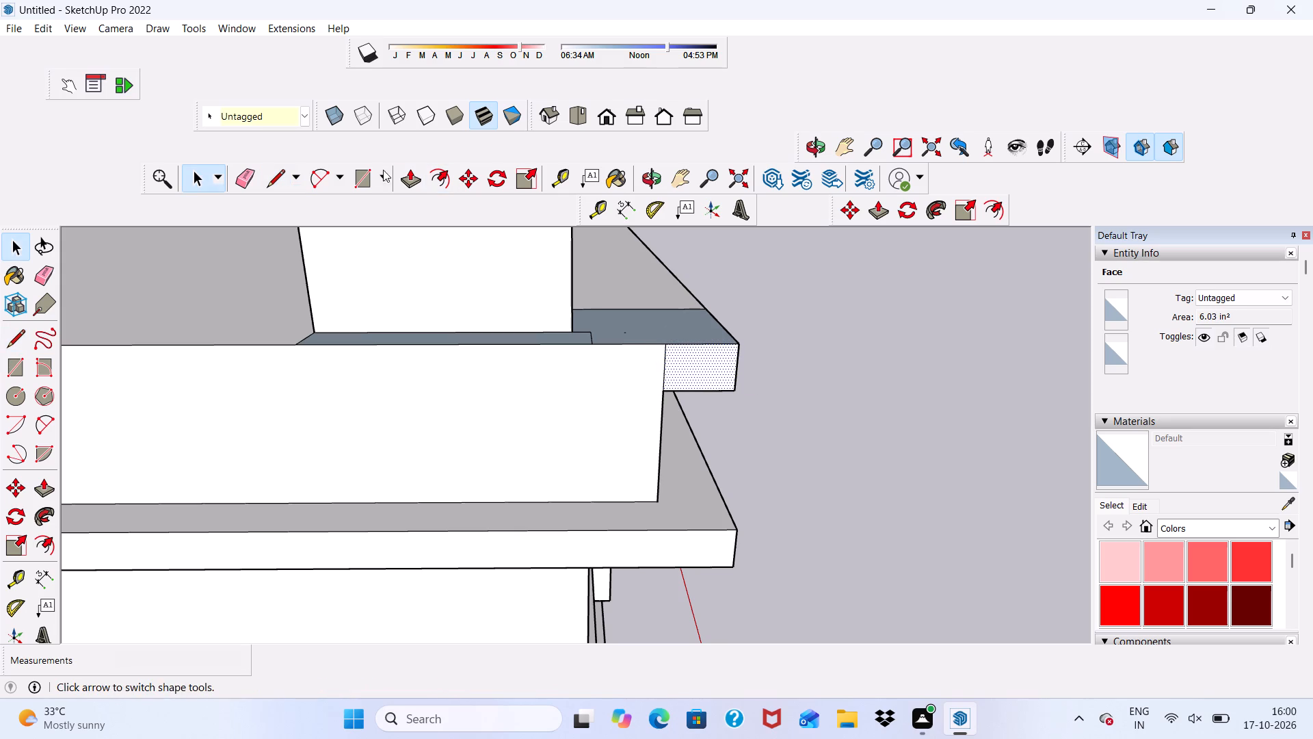
{"action": "left_click", "coordinate": [407, 181]}
{"action": "left_click", "coordinate": [700, 356]}
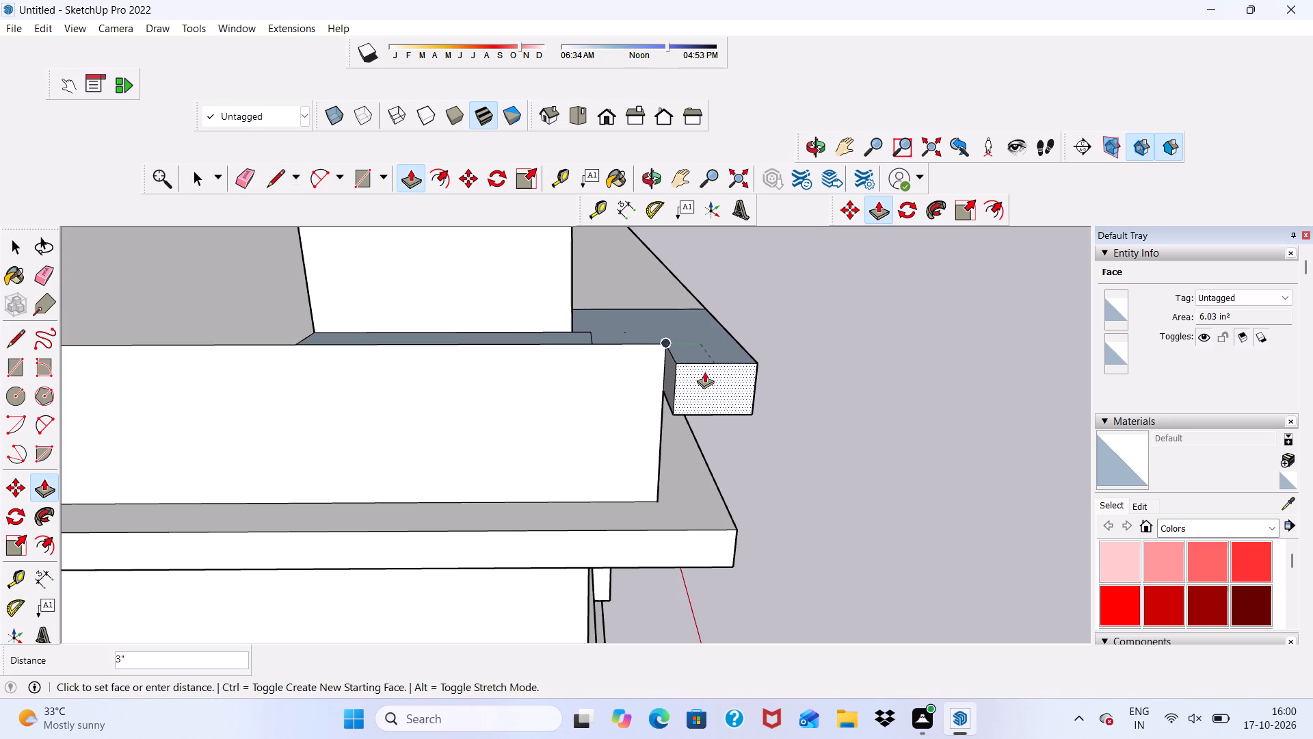
{"action": "left_click", "coordinate": [700, 370]}
{"action": "key", "text": "space"}
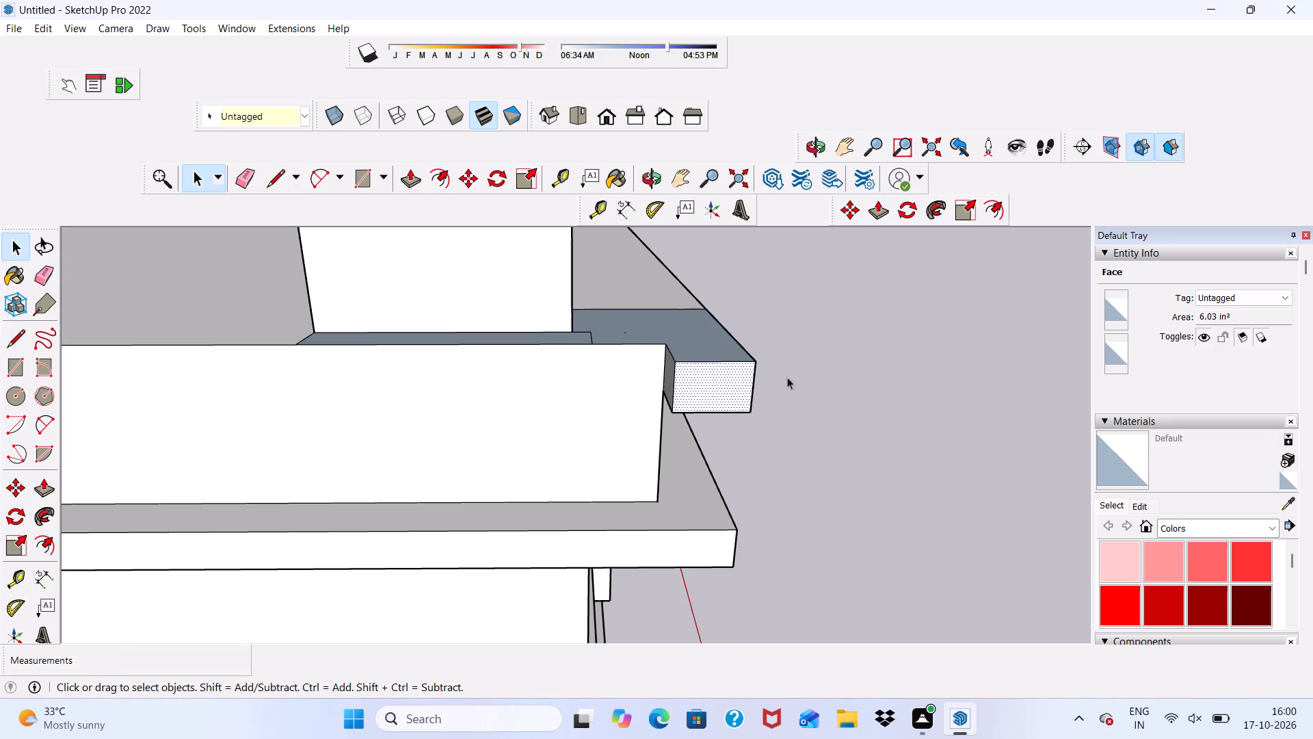
Push/Pull the inner side of the projected ledge piece along the balcony front to the blank wall's edge, about 8' 5".
{"action": "left_click", "coordinate": [786, 377]}
{"action": "scroll", "coordinate": [638, 388], "scroll_direction": "up", "scroll_amount": 5}
{"action": "left_click", "coordinate": [688, 372]}
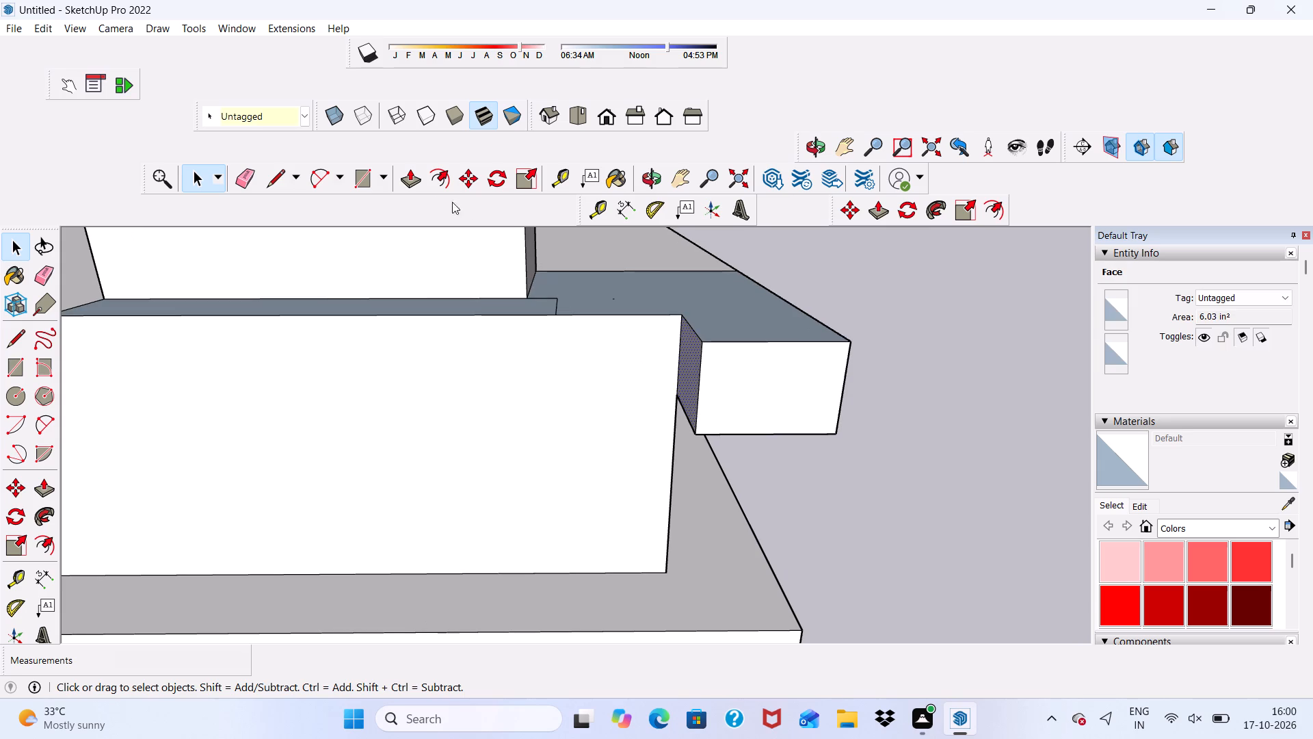
{"action": "left_click", "coordinate": [411, 172]}
{"action": "left_click", "coordinate": [686, 356]}
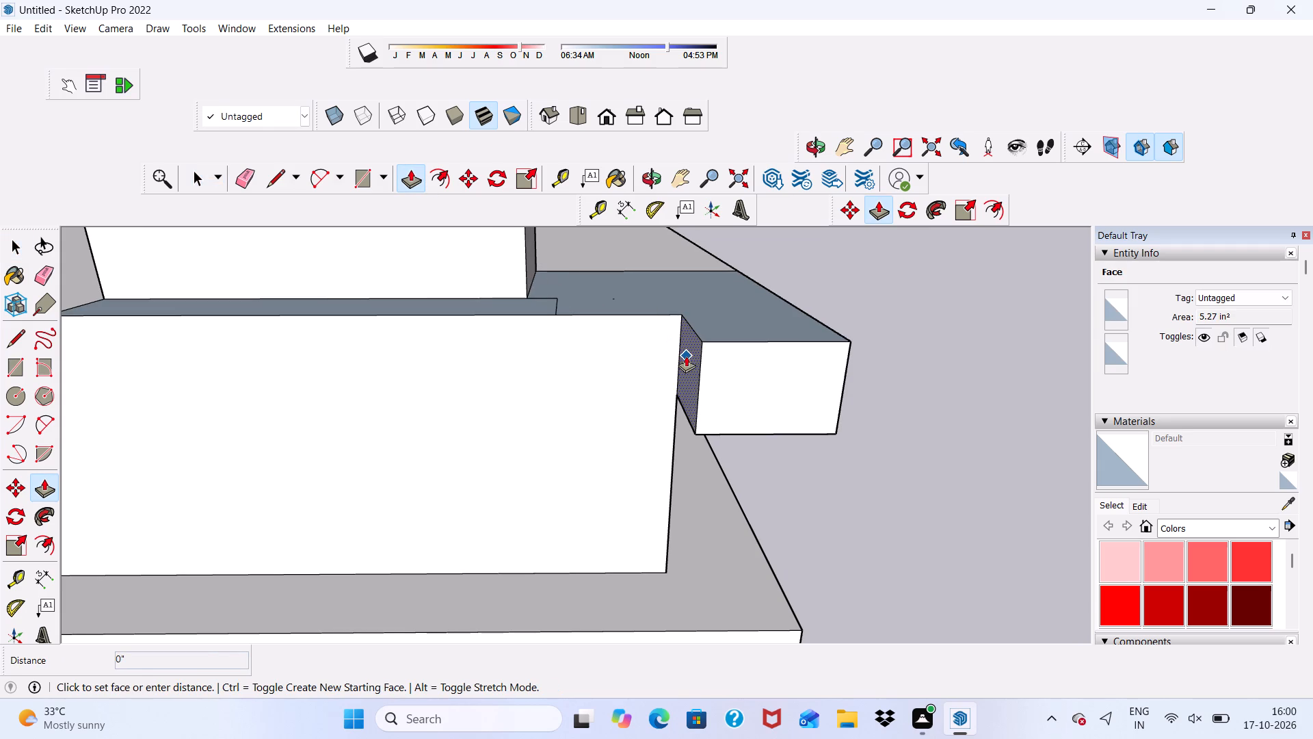
{"action": "scroll", "coordinate": [507, 343], "scroll_direction": "down", "scroll_amount": 20}
{"action": "scroll", "coordinate": [507, 343], "scroll_direction": "down", "scroll_amount": 2}
{"action": "scroll", "coordinate": [229, 385], "scroll_direction": "down", "scroll_amount": 4}
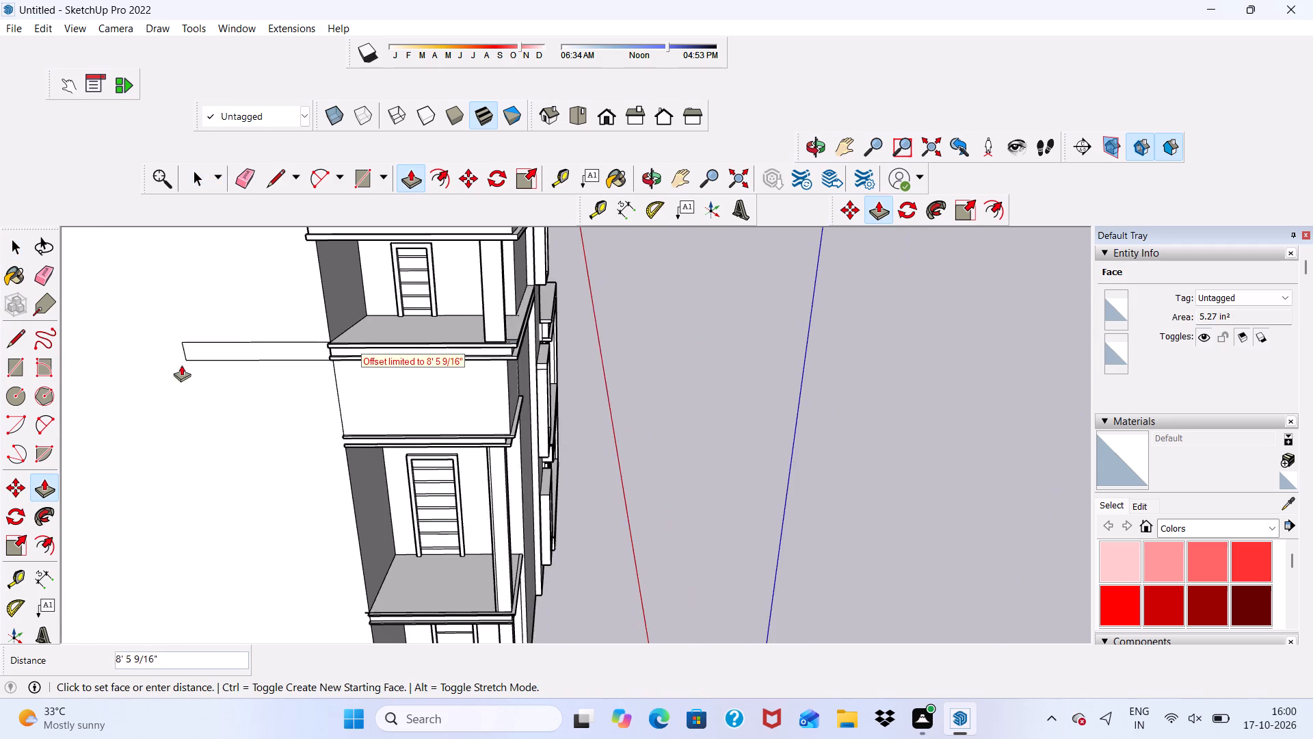
{"action": "scroll", "coordinate": [175, 362], "scroll_direction": "up", "scroll_amount": 11}
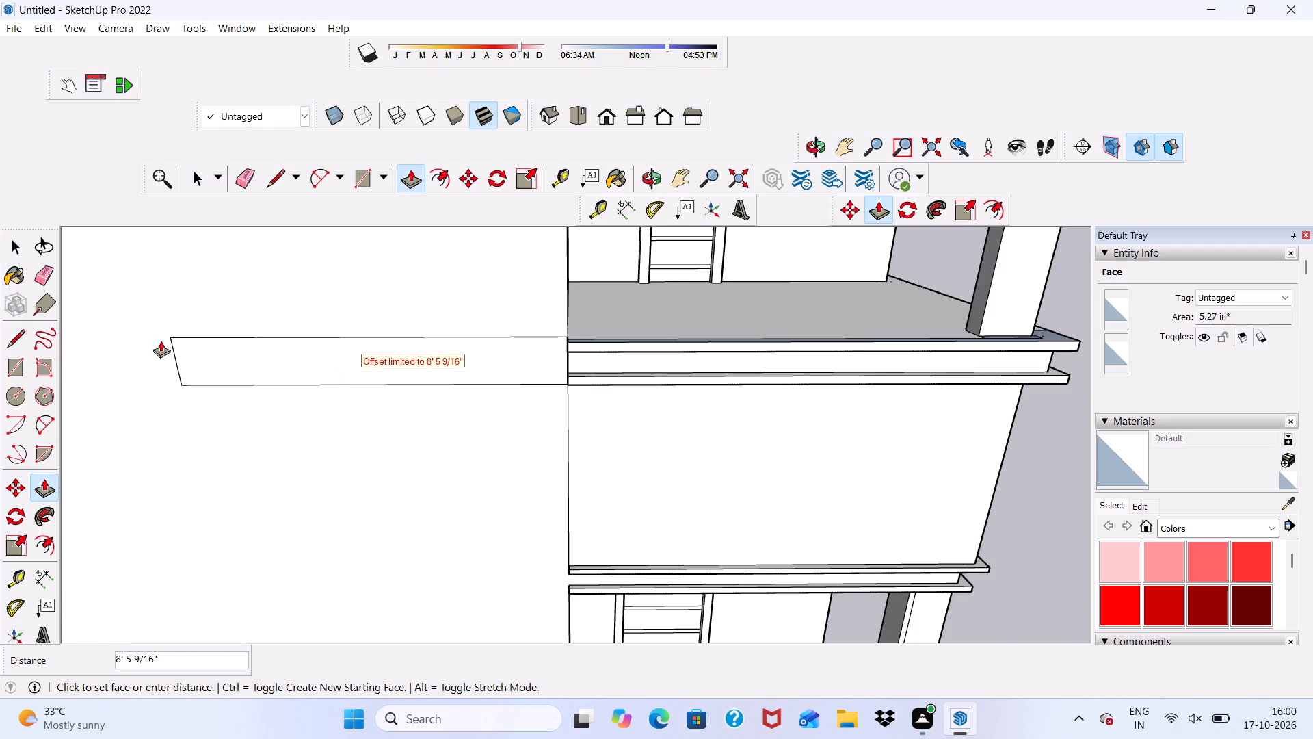
{"action": "left_click", "coordinate": [566, 295]}
{"action": "key", "text": "space"}
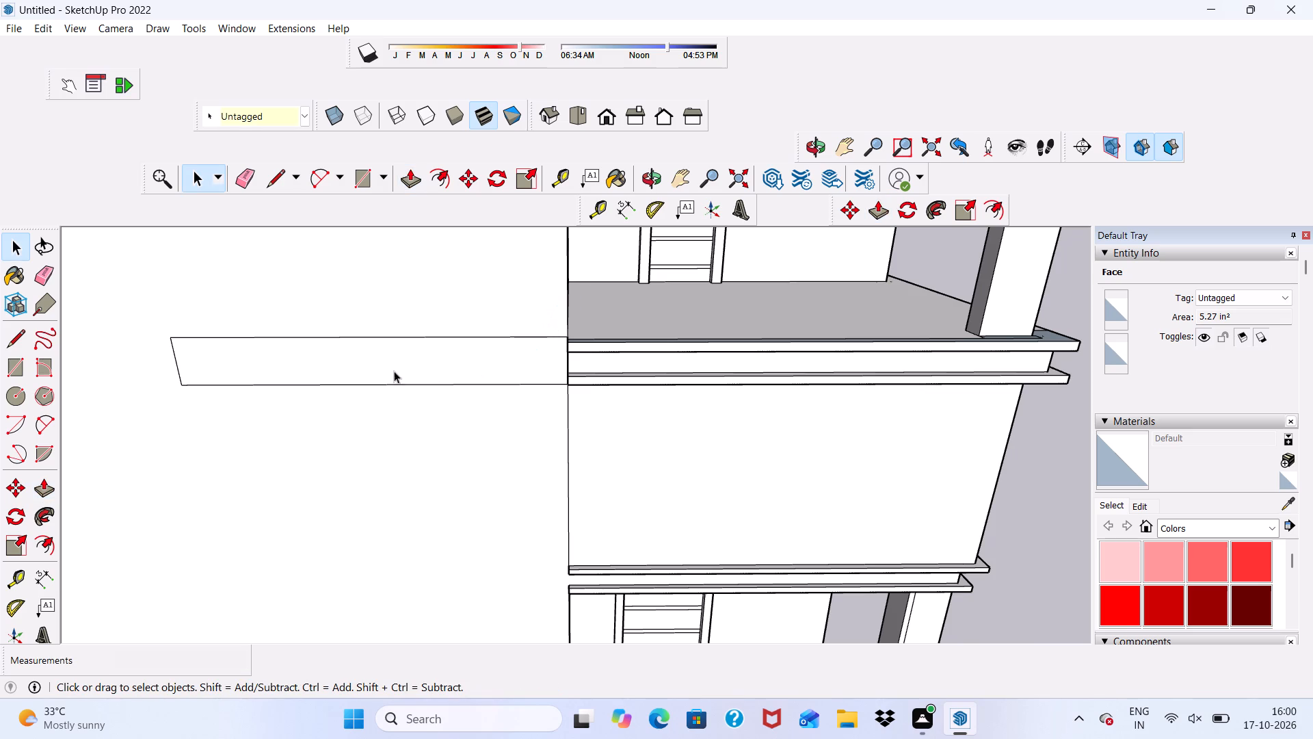
Push/Pull the rectangular strip on the blank wall outward by 2 1/16", beside the balcony band.
{"action": "left_click", "coordinate": [403, 363]}
{"action": "left_click", "coordinate": [407, 174]}
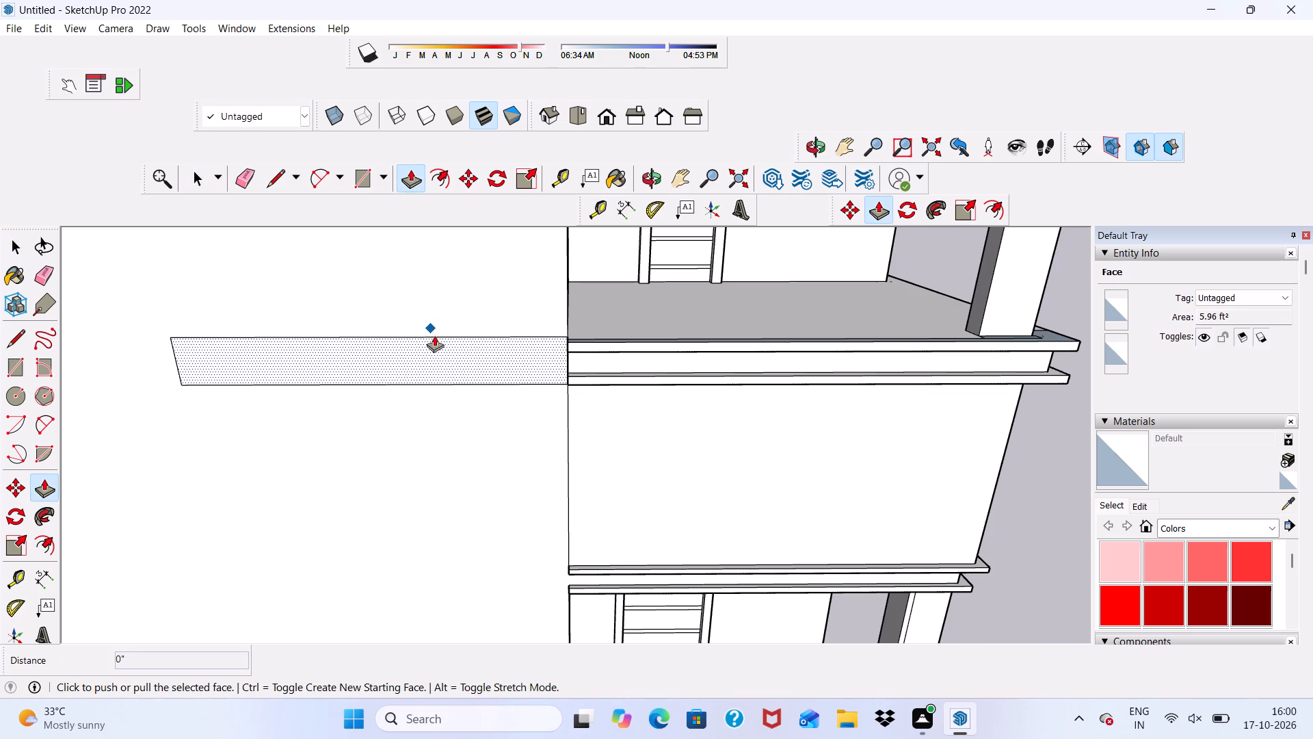
{"action": "left_click", "coordinate": [438, 343]}
{"action": "scroll", "coordinate": [589, 362], "scroll_direction": "up", "scroll_amount": 5}
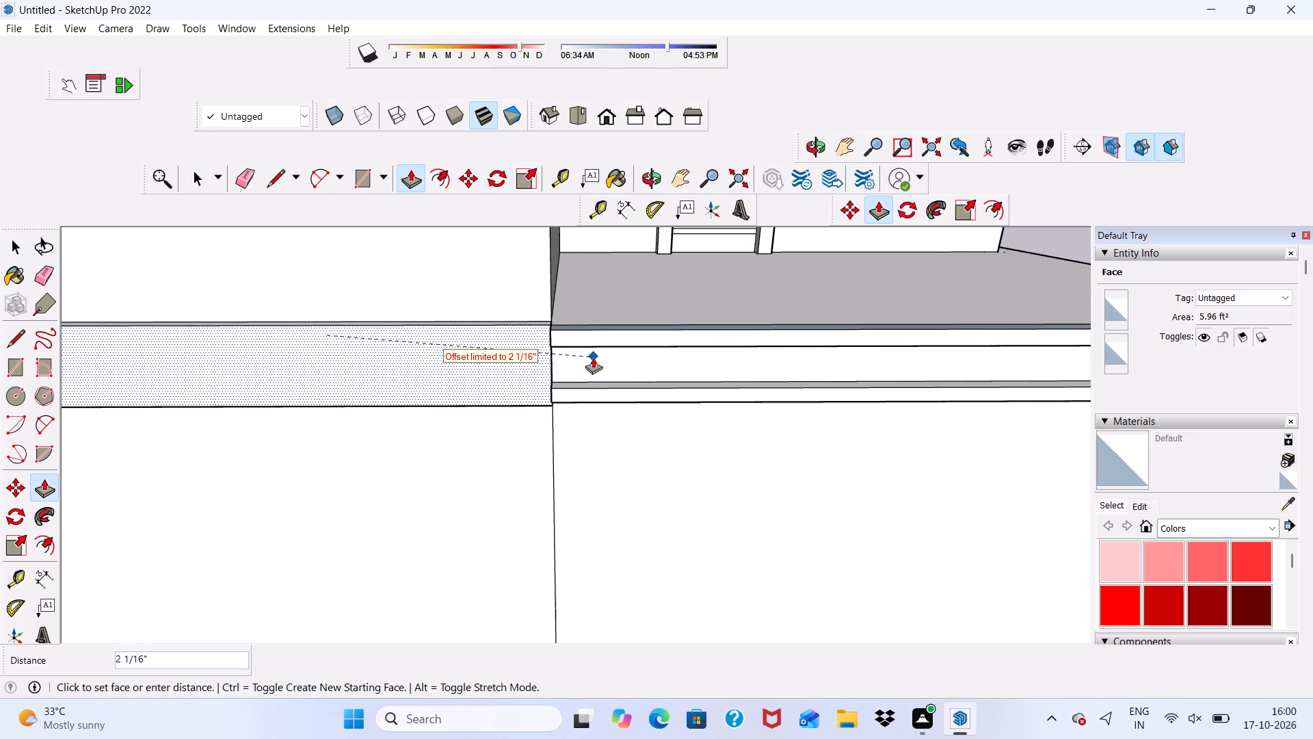
{"action": "scroll", "coordinate": [593, 357], "scroll_direction": "down", "scroll_amount": 1}
{"action": "scroll", "coordinate": [593, 357], "scroll_direction": "up", "scroll_amount": 6}
{"action": "middle_click", "coordinate": [593, 357]}
{"action": "left_click", "coordinate": [594, 356]}
Examine from below the junction between the raised wall strip and the balcony's two ledges.
{"action": "scroll", "coordinate": [468, 346], "scroll_direction": "down", "scroll_amount": 2}
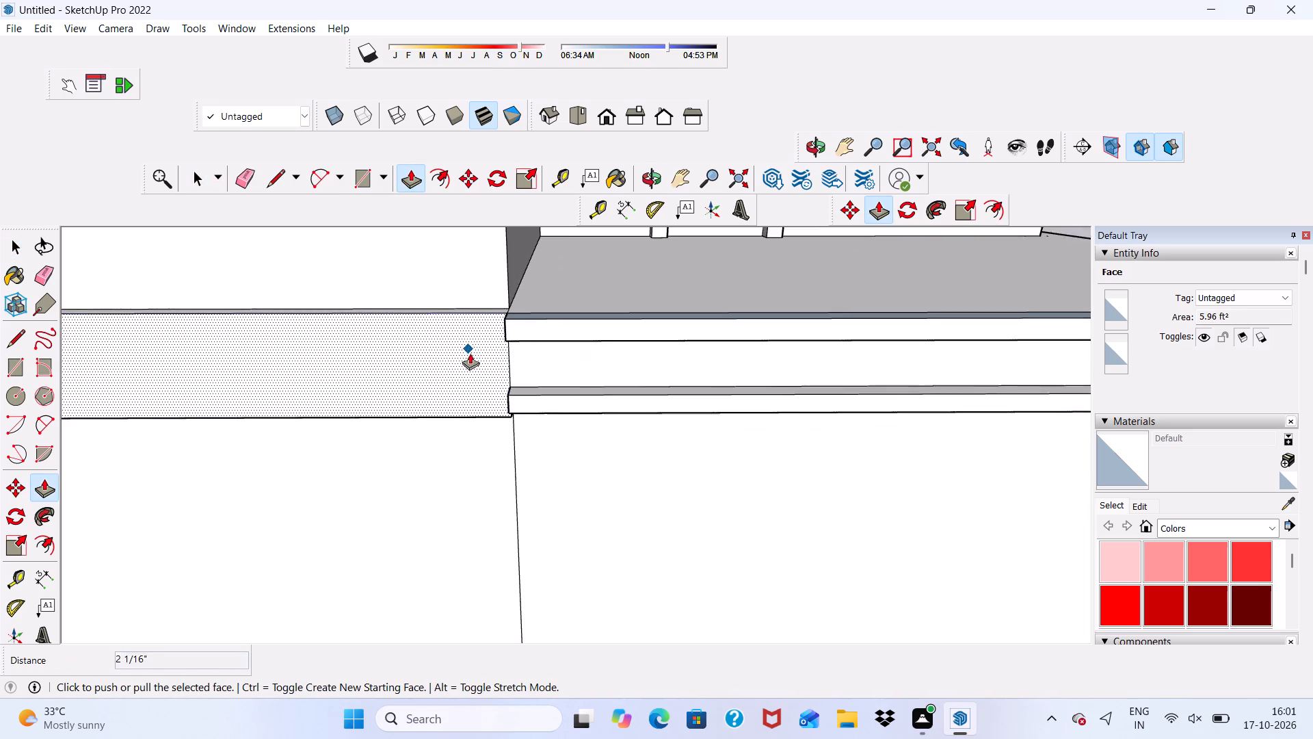
{"action": "scroll", "coordinate": [470, 353], "scroll_direction": "down", "scroll_amount": 1}
{"action": "middle_click_drag", "start_coordinate": [470, 353], "coordinate": [431, 160]}
{"action": "scroll", "coordinate": [477, 412], "scroll_direction": "up", "scroll_amount": 6}
{"action": "scroll", "coordinate": [504, 432], "scroll_direction": "down", "scroll_amount": 2}
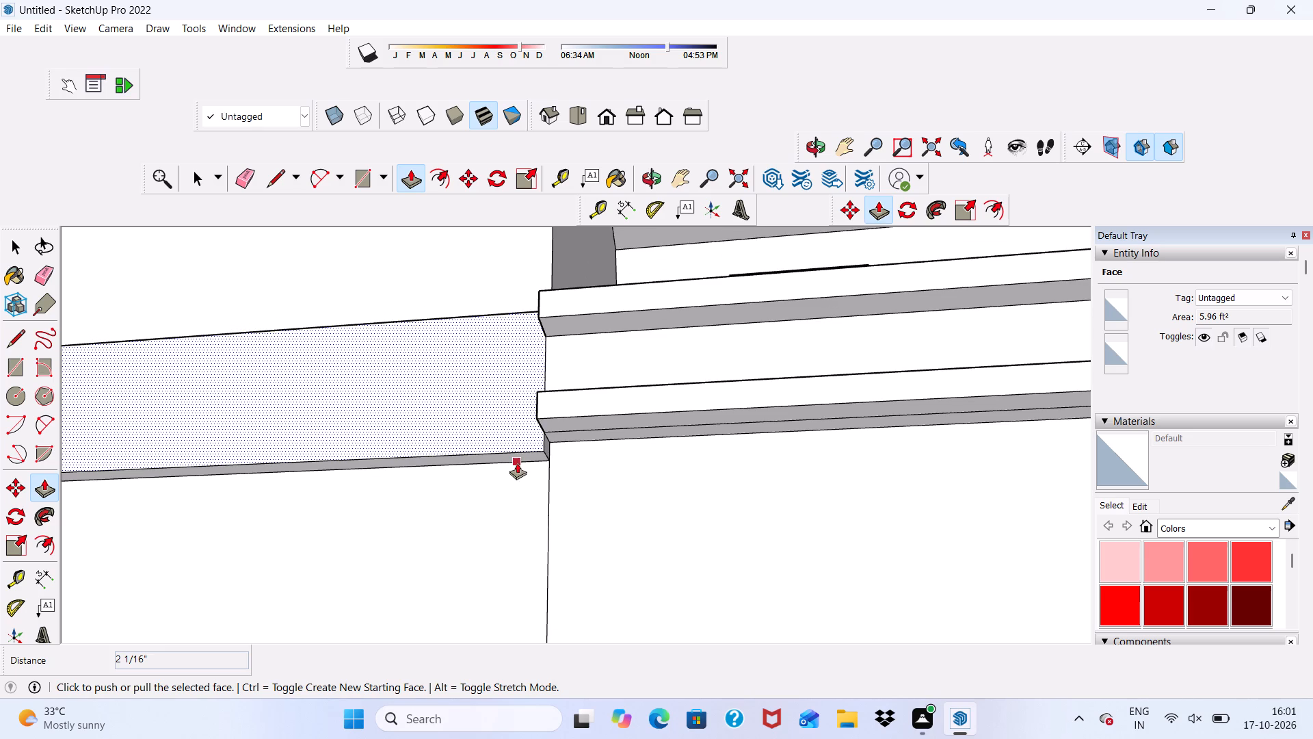
{"action": "key", "text": "space"}
{"action": "scroll", "coordinate": [493, 467], "scroll_direction": "up", "scroll_amount": 5}
{"action": "scroll", "coordinate": [446, 422], "scroll_direction": "down", "scroll_amount": 5}
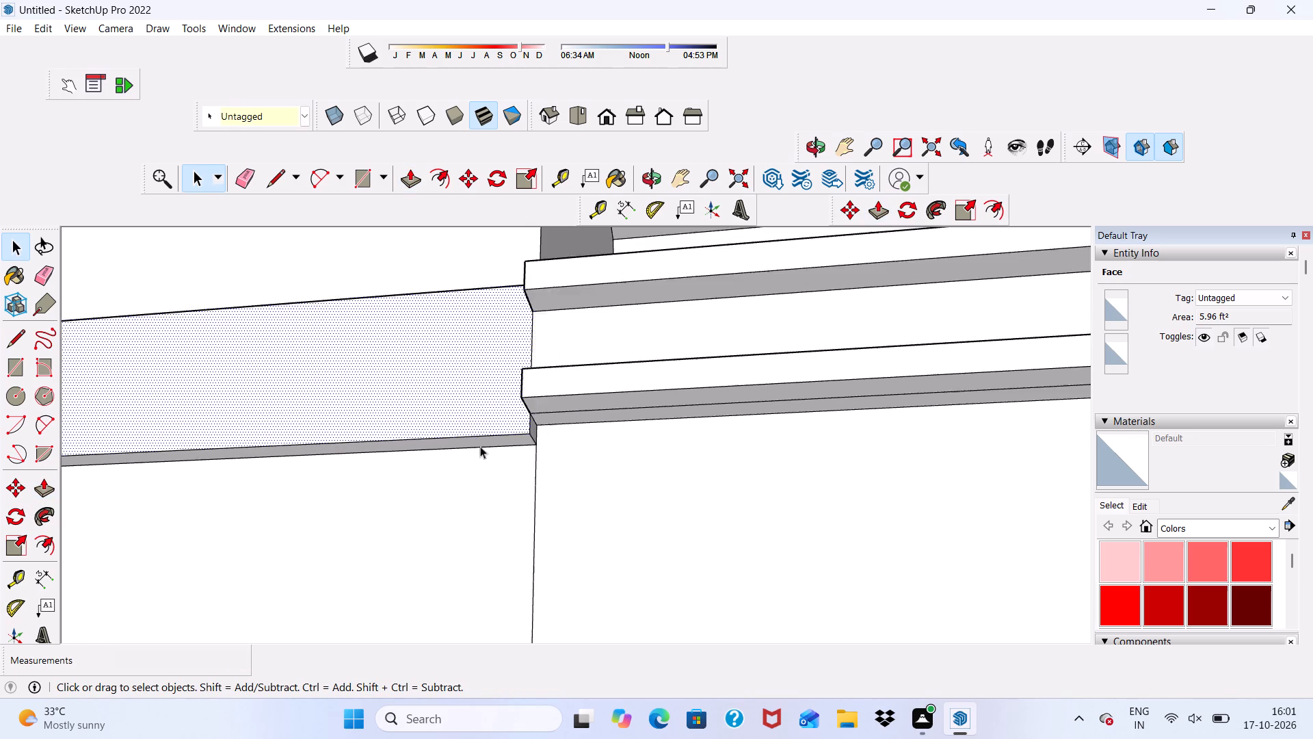
{"action": "scroll", "coordinate": [480, 446], "scroll_direction": "down", "scroll_amount": 7}
{"action": "middle_click_drag", "start_coordinate": [420, 470], "coordinate": [502, 432]}
{"action": "scroll", "coordinate": [578, 402], "scroll_direction": "up", "scroll_amount": 1}
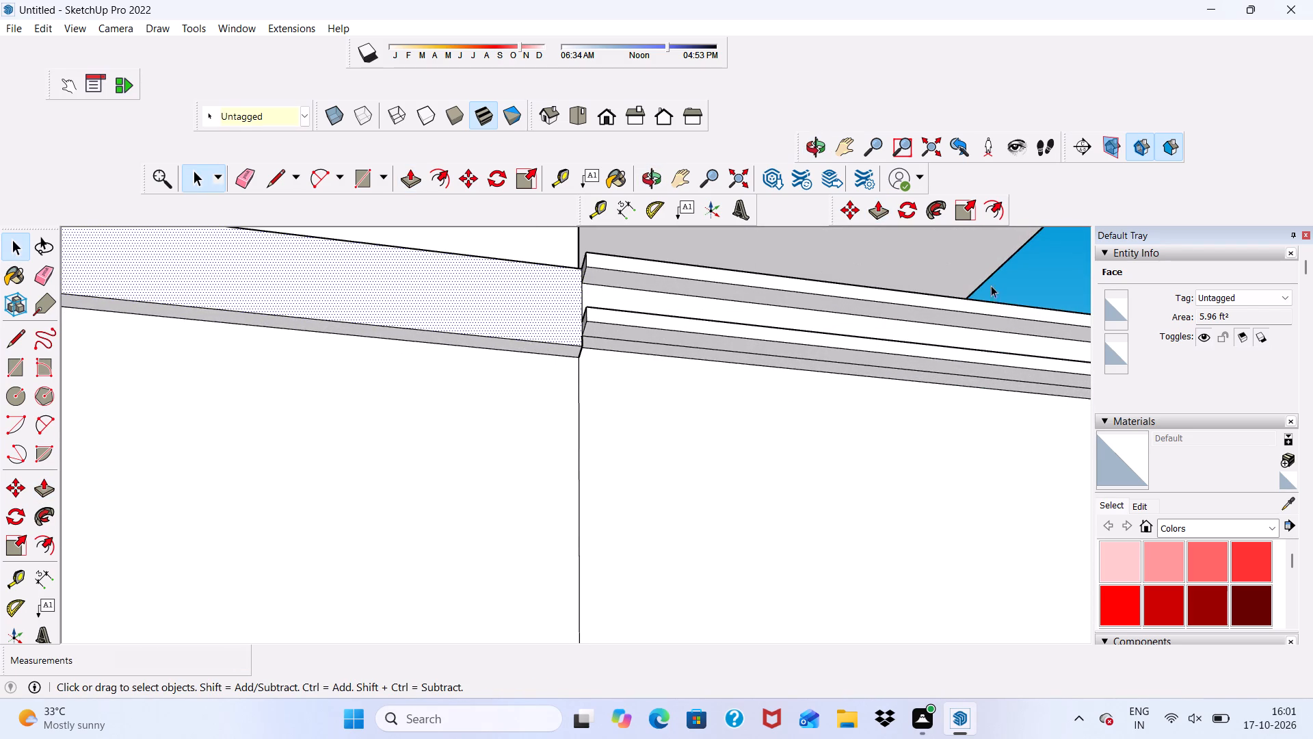
Push/Pull the underside of the raised strip on the blank wall upward by 1 1/4".
{"action": "left_click", "coordinate": [1024, 272]}
{"action": "scroll", "coordinate": [330, 380], "scroll_direction": "up", "scroll_amount": 3}
{"action": "left_click", "coordinate": [356, 316]}
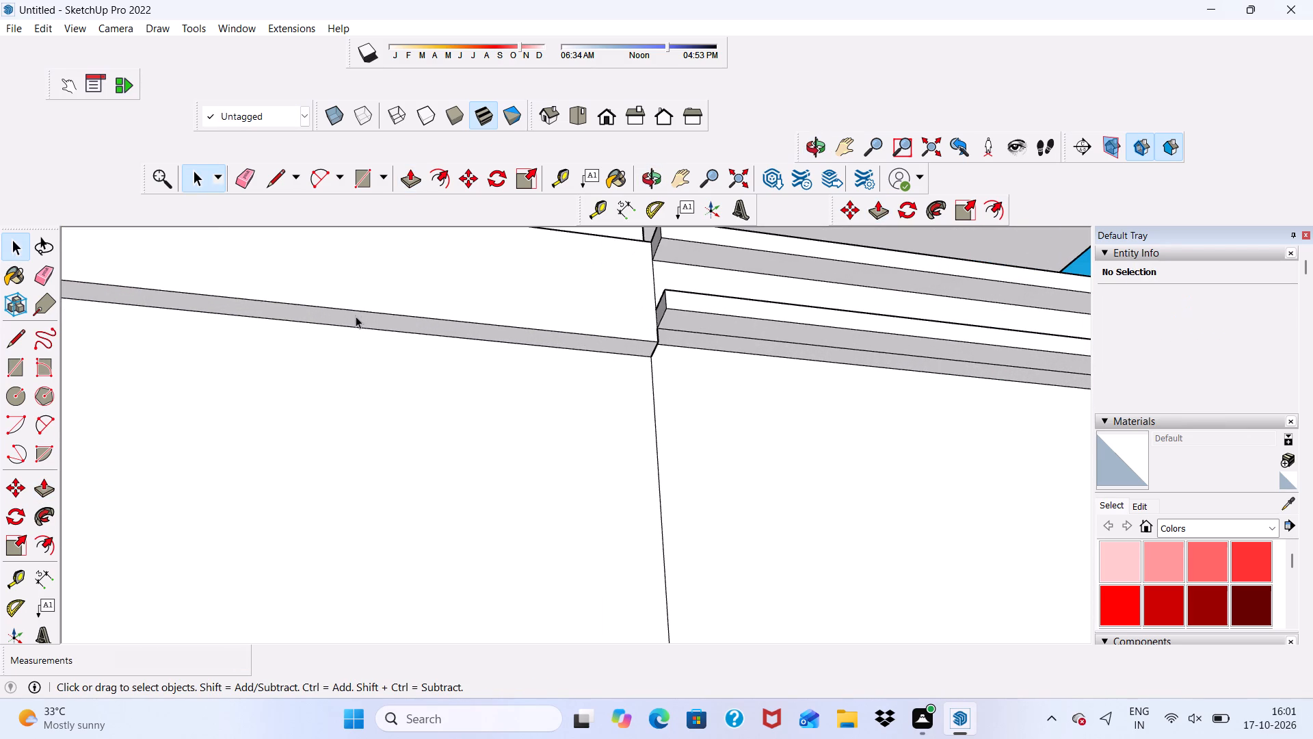
{"action": "left_click", "coordinate": [411, 174]}
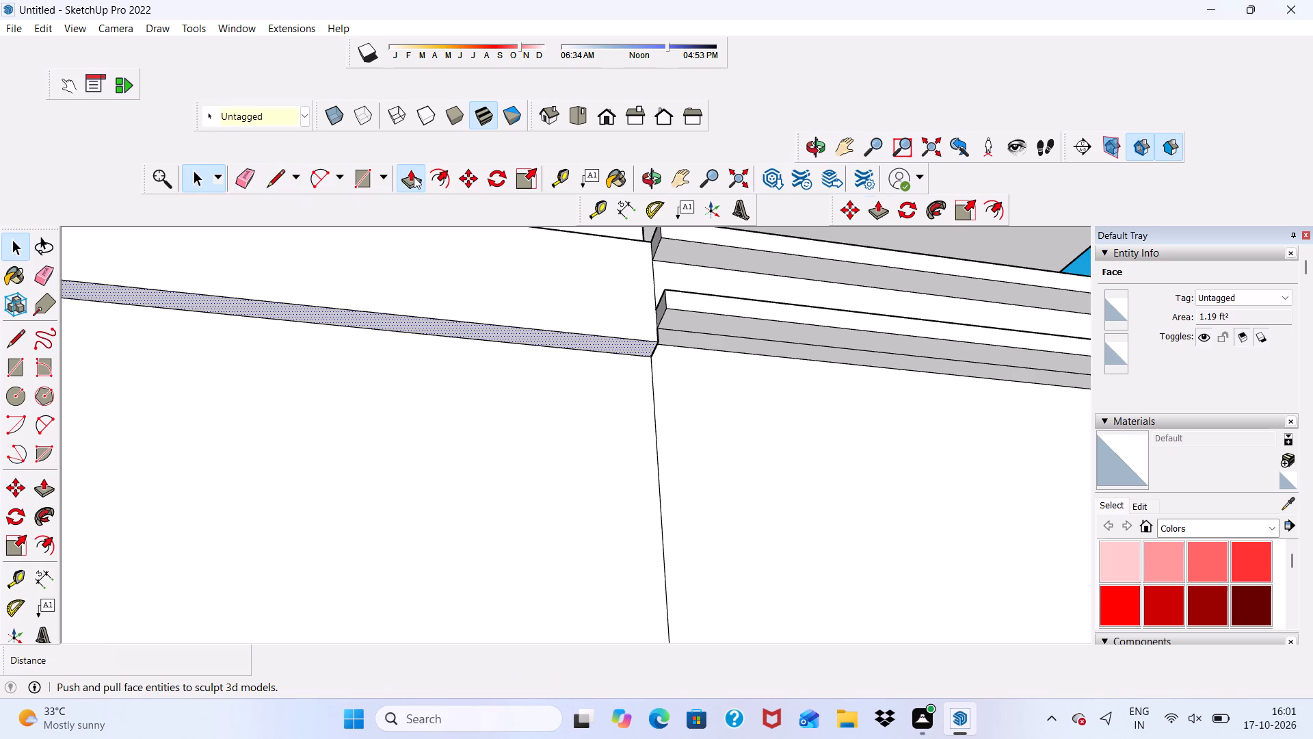
{"action": "left_click_drag", "start_coordinate": [492, 332], "coordinate": [492, 324]}
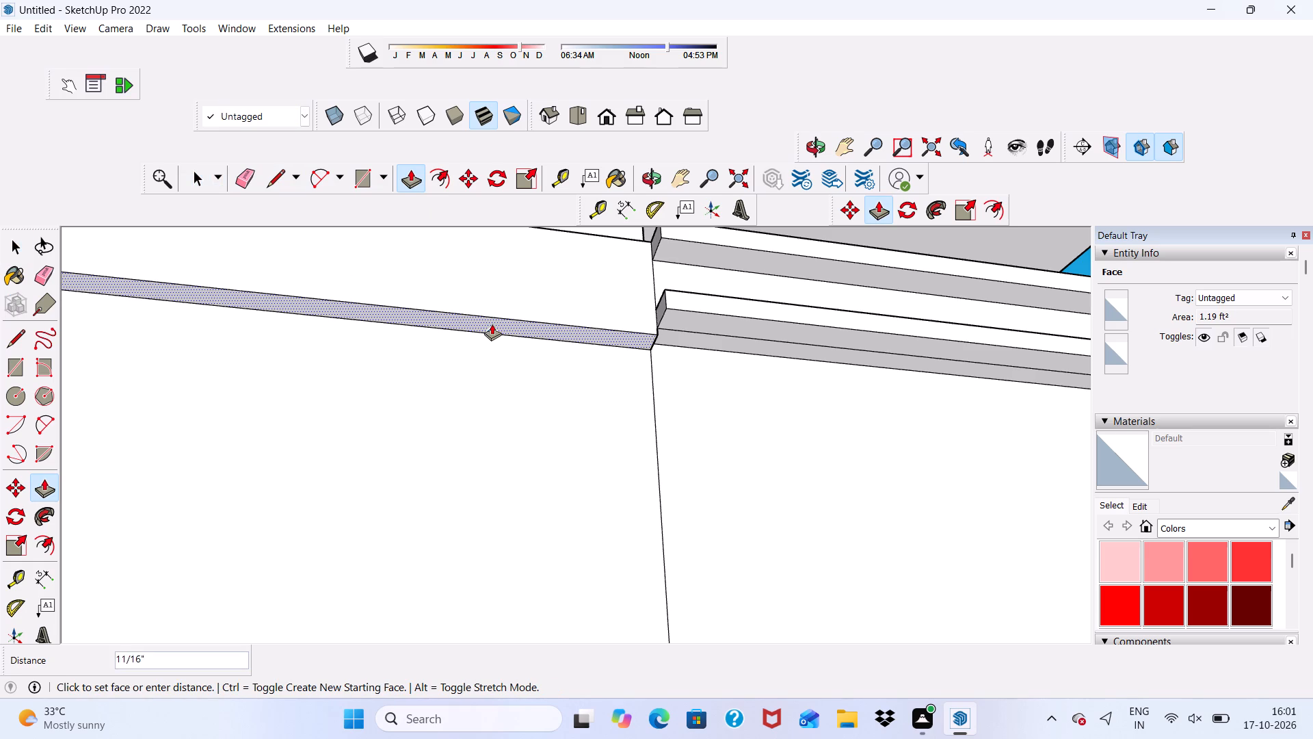
{"action": "left_click_drag", "start_coordinate": [492, 324], "coordinate": [492, 319]}
{"action": "scroll", "coordinate": [430, 326], "scroll_direction": "down", "scroll_amount": 6}
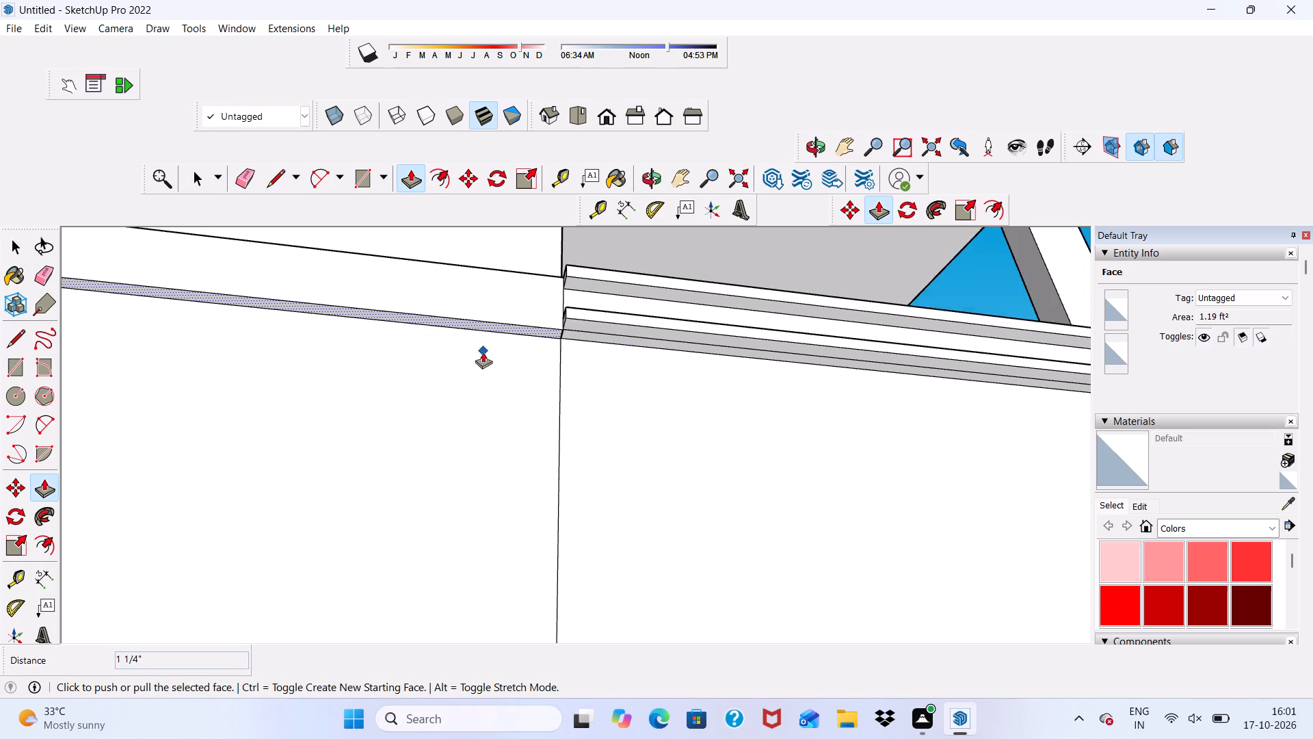
{"action": "scroll", "coordinate": [483, 352], "scroll_direction": "down", "scroll_amount": 5}
{"action": "key", "text": "space"}
{"action": "left_click_drag", "start_coordinate": [810, 298], "coordinate": [795, 300]}
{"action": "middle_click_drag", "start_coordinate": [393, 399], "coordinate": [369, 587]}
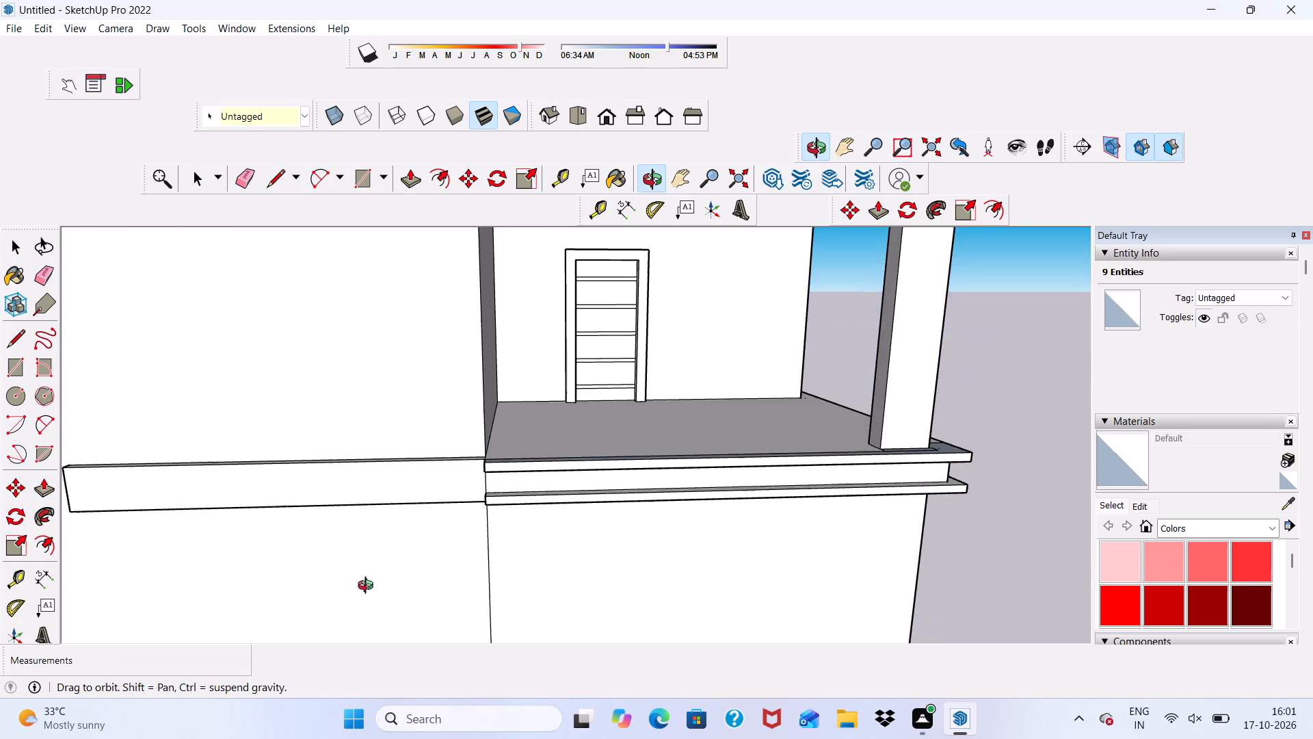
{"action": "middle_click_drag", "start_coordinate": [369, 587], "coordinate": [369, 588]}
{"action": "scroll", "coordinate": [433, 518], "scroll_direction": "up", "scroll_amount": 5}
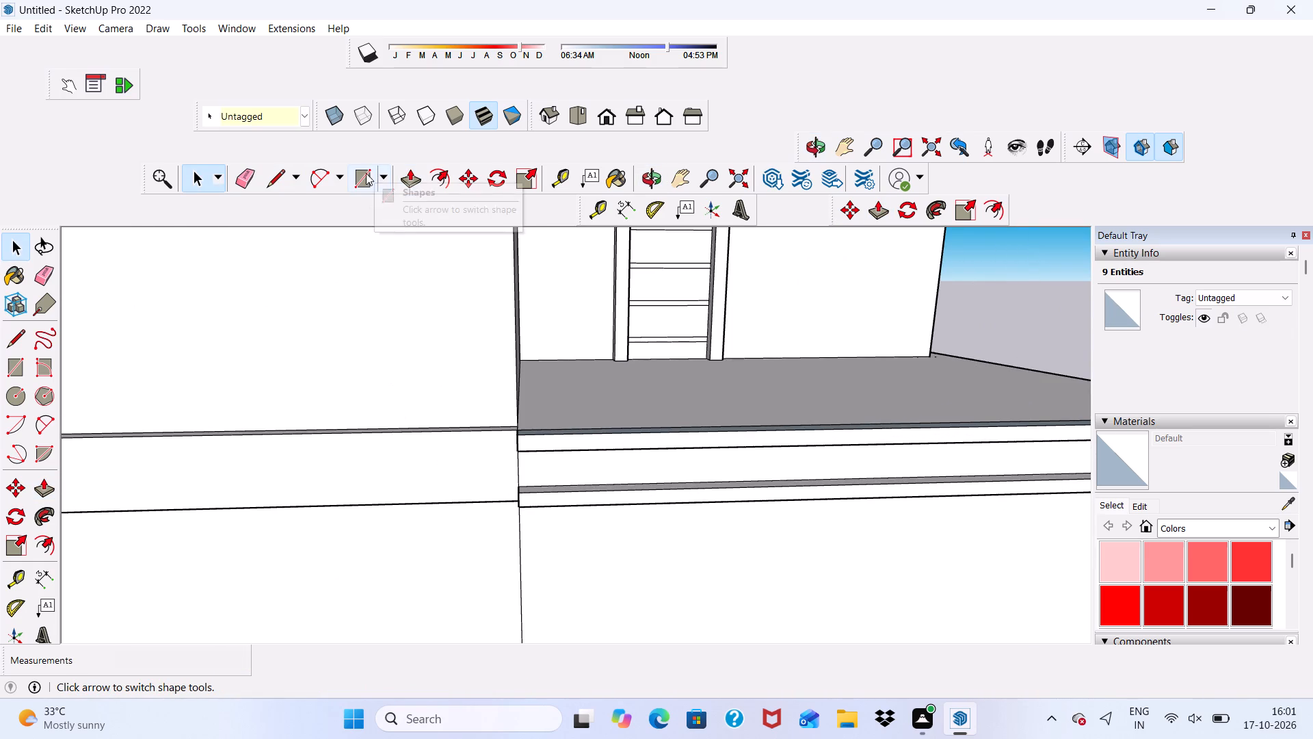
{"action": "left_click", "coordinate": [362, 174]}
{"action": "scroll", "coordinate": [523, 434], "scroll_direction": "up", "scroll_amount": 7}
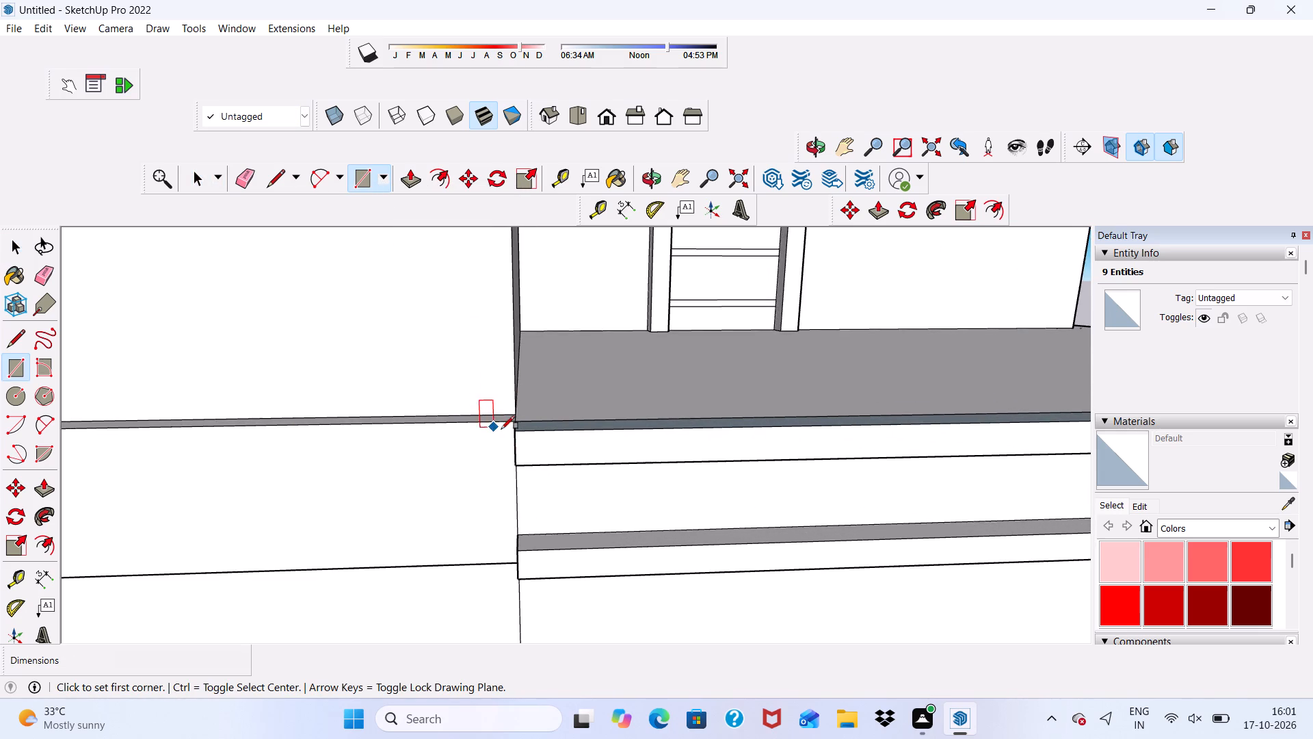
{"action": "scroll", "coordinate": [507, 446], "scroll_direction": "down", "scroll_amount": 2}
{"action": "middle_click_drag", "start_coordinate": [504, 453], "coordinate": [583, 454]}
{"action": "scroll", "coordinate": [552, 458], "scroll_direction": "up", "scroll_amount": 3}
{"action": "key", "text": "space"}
Push/Pull the upper ledge's end face along the raised wall strip to its far end, 6' 10 3/4".
{"action": "left_click", "coordinate": [522, 441]}
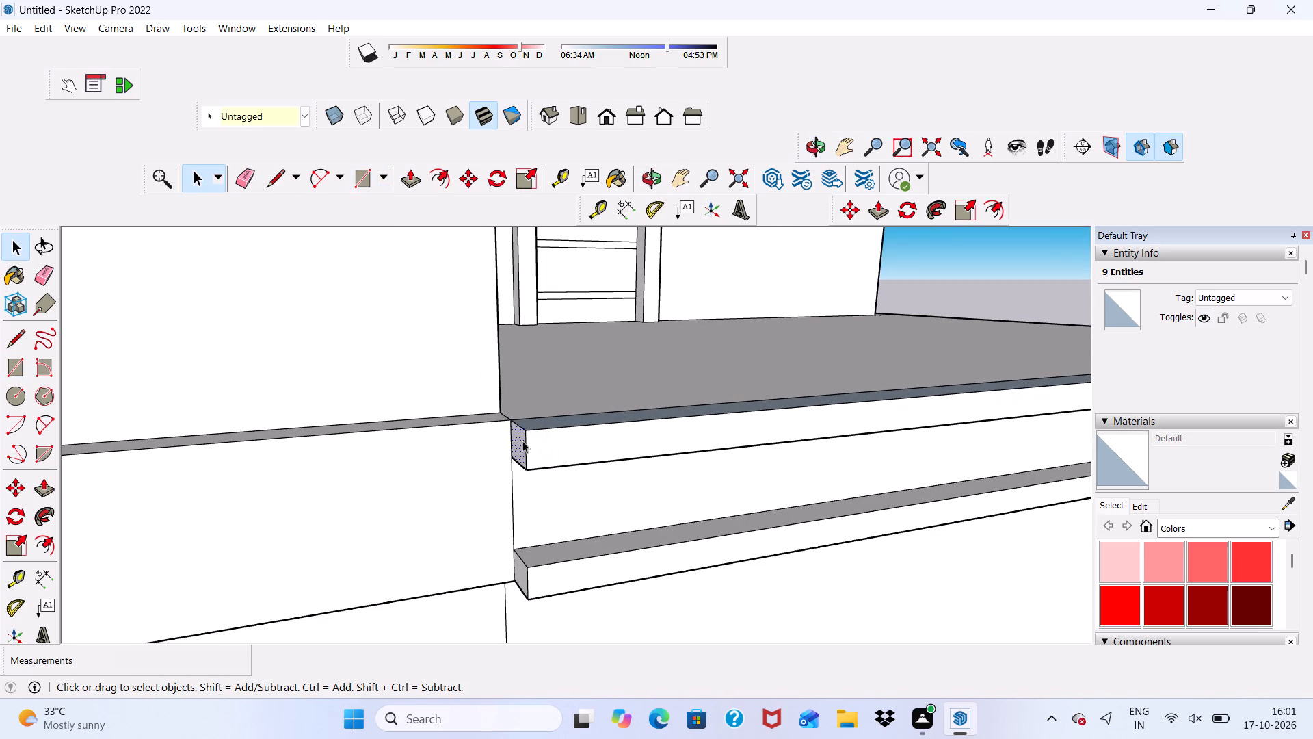
{"action": "left_click", "coordinate": [401, 174]}
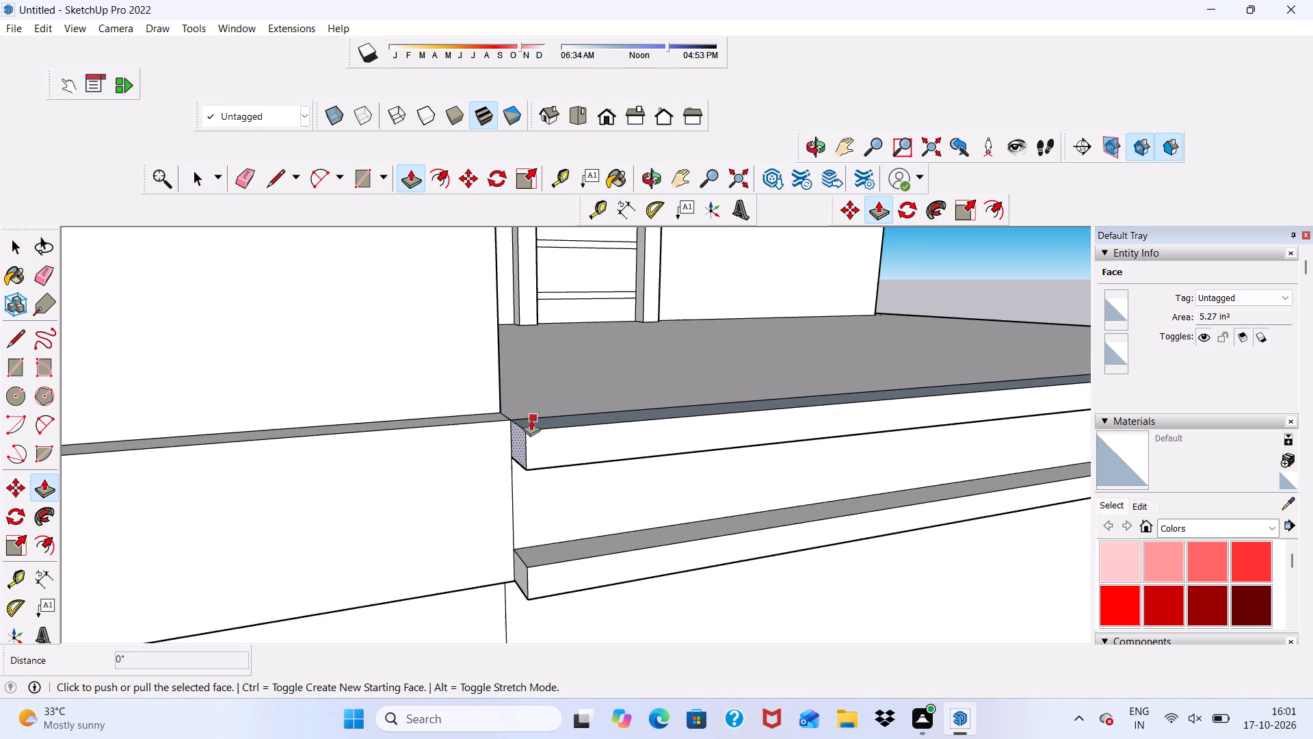
{"action": "left_click", "coordinate": [522, 437]}
{"action": "scroll", "coordinate": [359, 426], "scroll_direction": "down", "scroll_amount": 11}
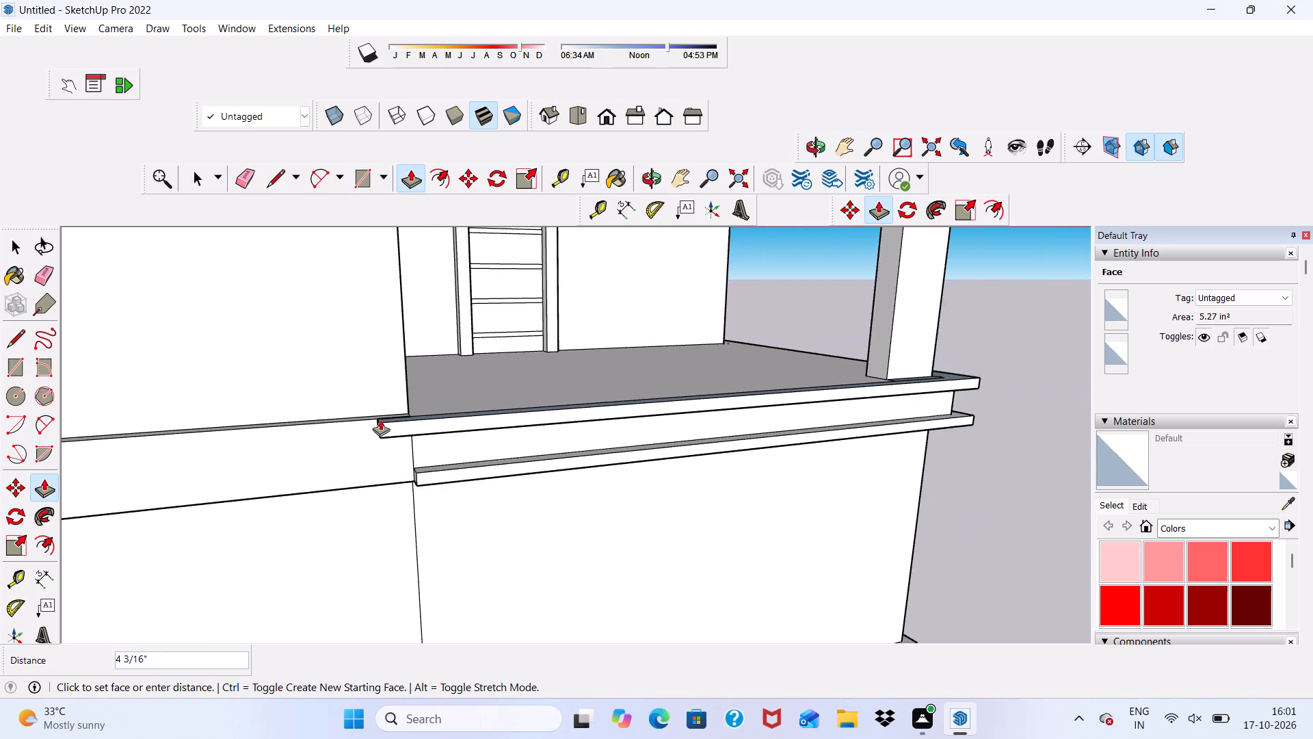
{"action": "scroll", "coordinate": [380, 419], "scroll_direction": "down", "scroll_amount": 5}
{"action": "scroll", "coordinate": [142, 403], "scroll_direction": "down", "scroll_amount": 12}
{"action": "scroll", "coordinate": [238, 416], "scroll_direction": "up", "scroll_amount": 7}
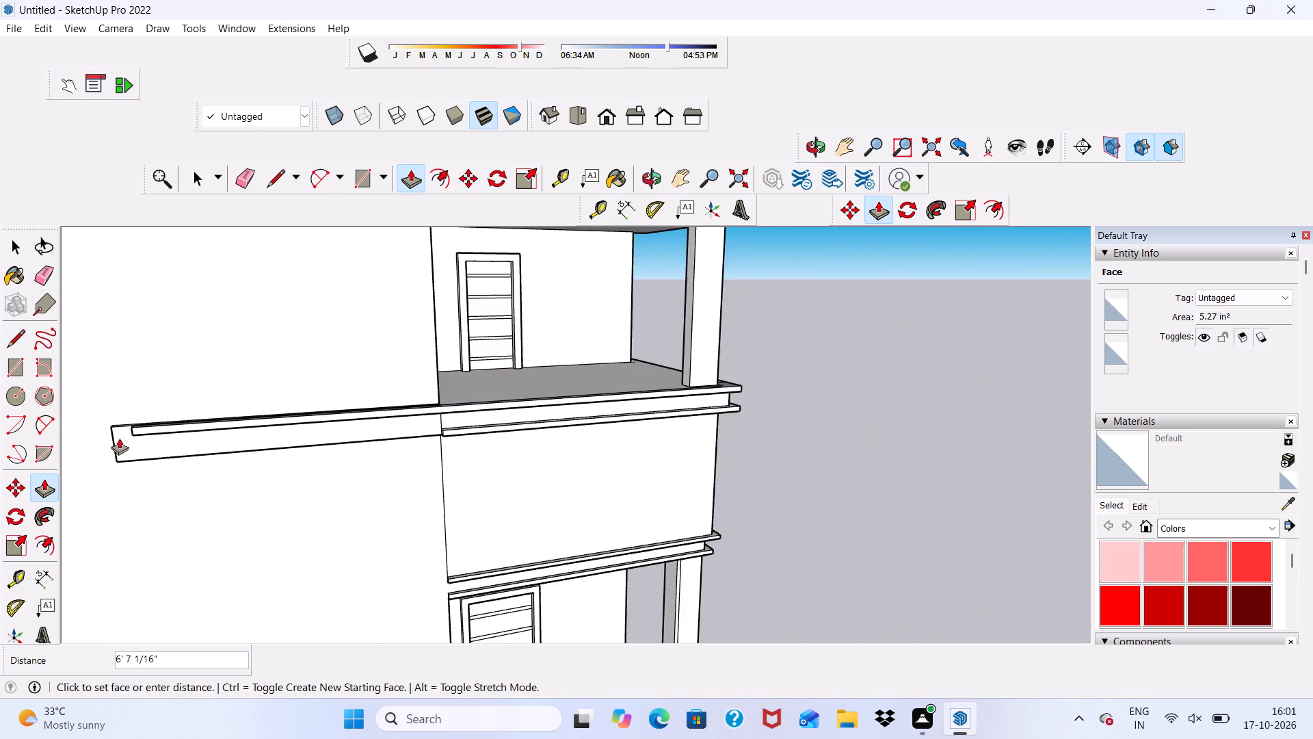
{"action": "scroll", "coordinate": [109, 458], "scroll_direction": "up", "scroll_amount": 14}
{"action": "scroll", "coordinate": [113, 413], "scroll_direction": "down", "scroll_amount": 2}
{"action": "middle_click_drag", "start_coordinate": [114, 413], "coordinate": [248, 446]}
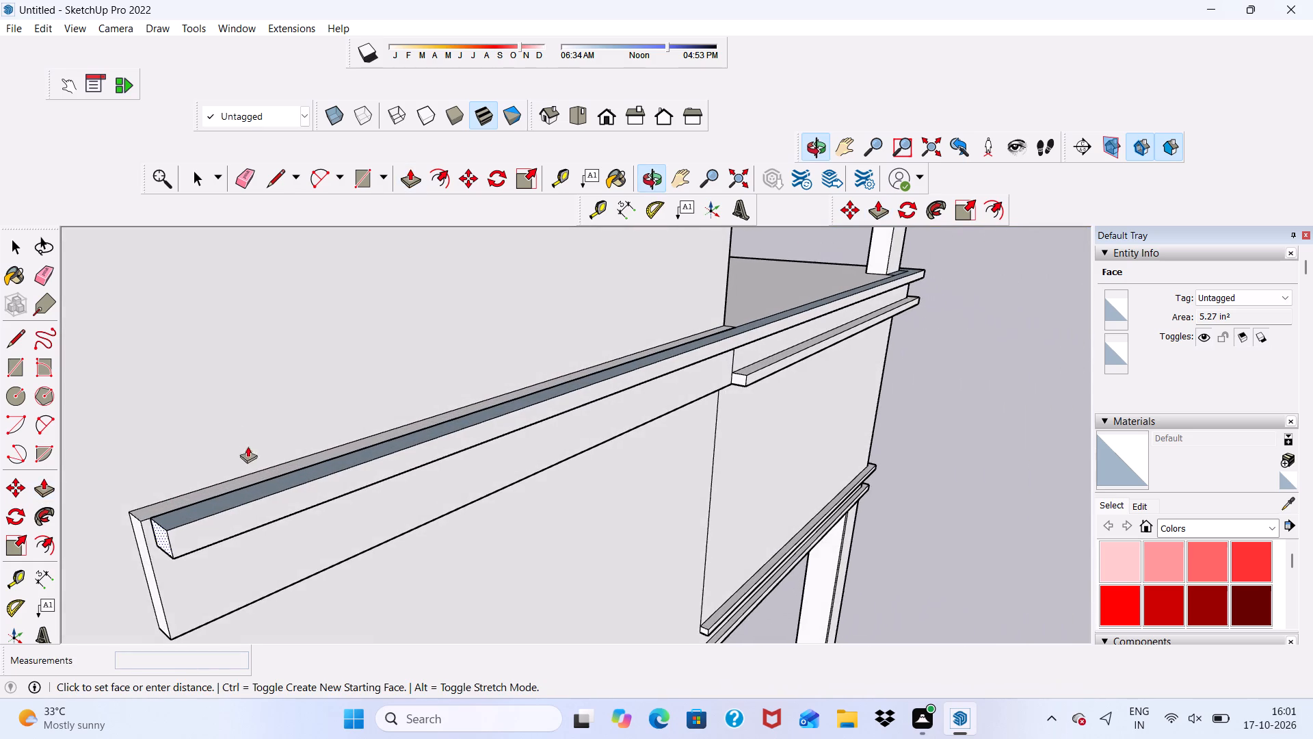
{"action": "scroll", "coordinate": [133, 517], "scroll_direction": "up", "scroll_amount": 4}
{"action": "left_click", "coordinate": [135, 518]}
Push/Pull the lower ledge's end face along the raised wall strip to its far end, 6' 10 3/4".
{"action": "scroll", "coordinate": [165, 461], "scroll_direction": "down", "scroll_amount": 6}
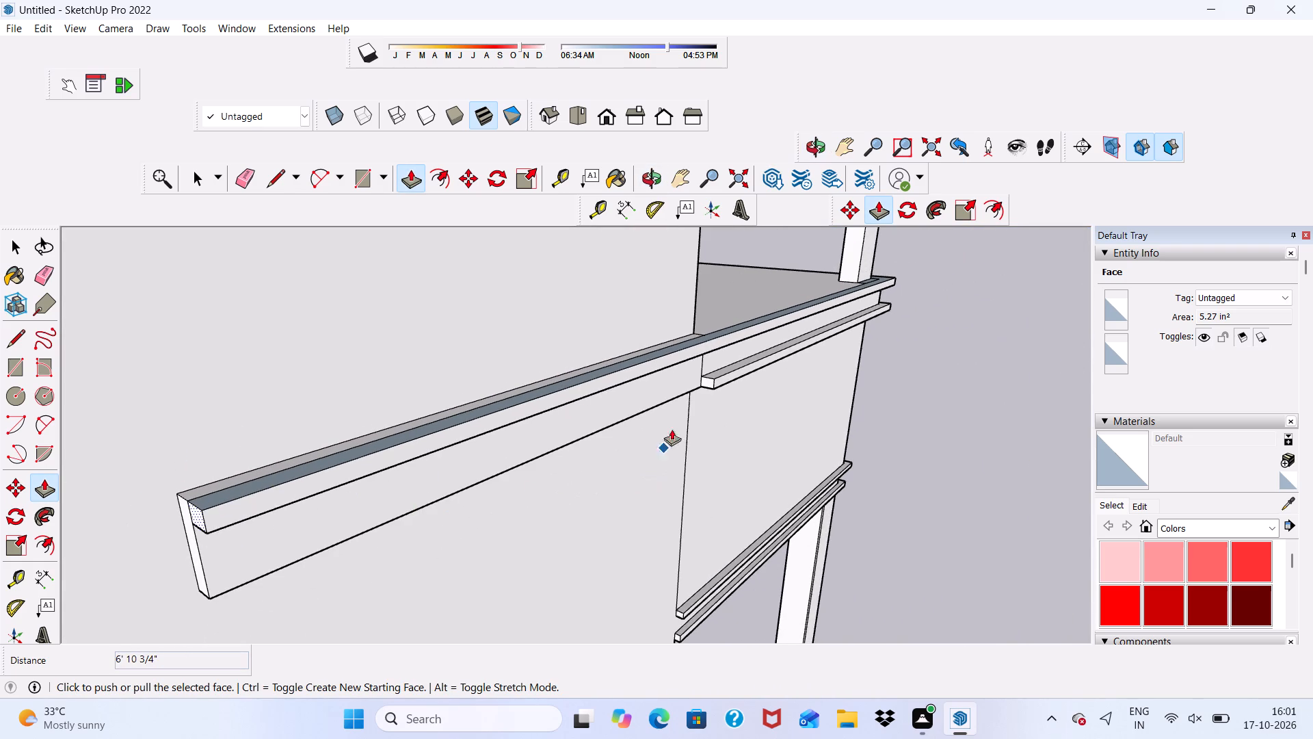
{"action": "scroll", "coordinate": [694, 404], "scroll_direction": "up", "scroll_amount": 6}
{"action": "key", "text": "space"}
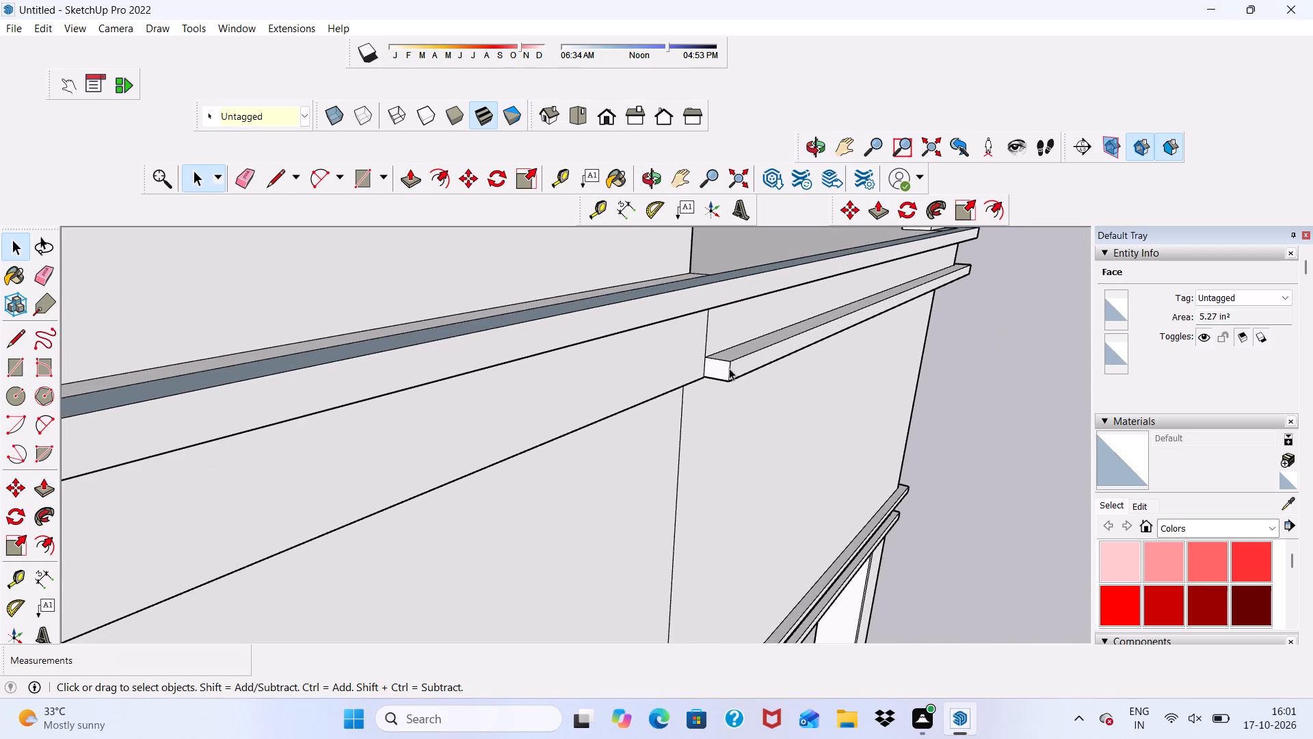
{"action": "left_click", "coordinate": [714, 365]}
{"action": "left_click", "coordinate": [409, 179]}
{"action": "left_click", "coordinate": [725, 365]}
{"action": "scroll", "coordinate": [574, 367], "scroll_direction": "down", "scroll_amount": 16}
{"action": "scroll", "coordinate": [362, 427], "scroll_direction": "up", "scroll_amount": 5}
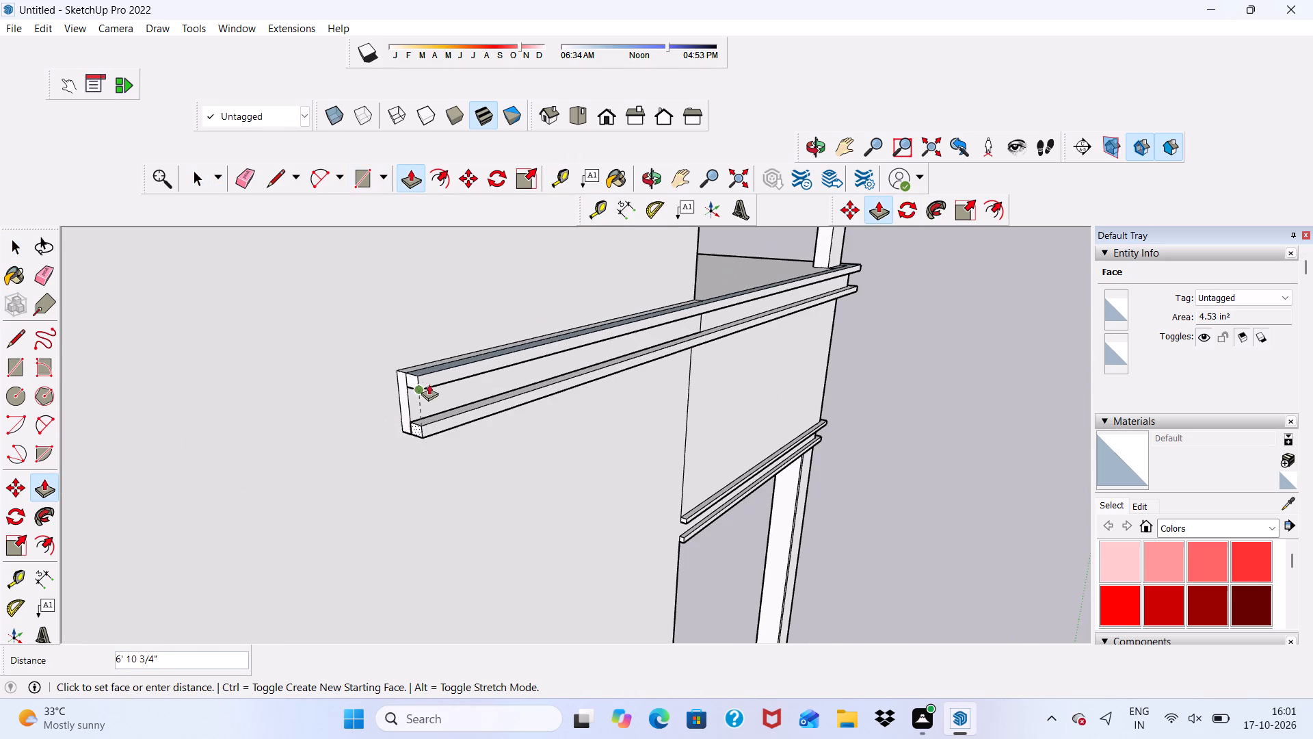
{"action": "scroll", "coordinate": [428, 383], "scroll_direction": "up", "scroll_amount": 4}
{"action": "left_click", "coordinate": [415, 377]}
{"action": "scroll", "coordinate": [416, 379], "scroll_direction": "down", "scroll_amount": 4}
{"action": "middle_click_drag", "start_coordinate": [466, 445], "coordinate": [192, 391]}
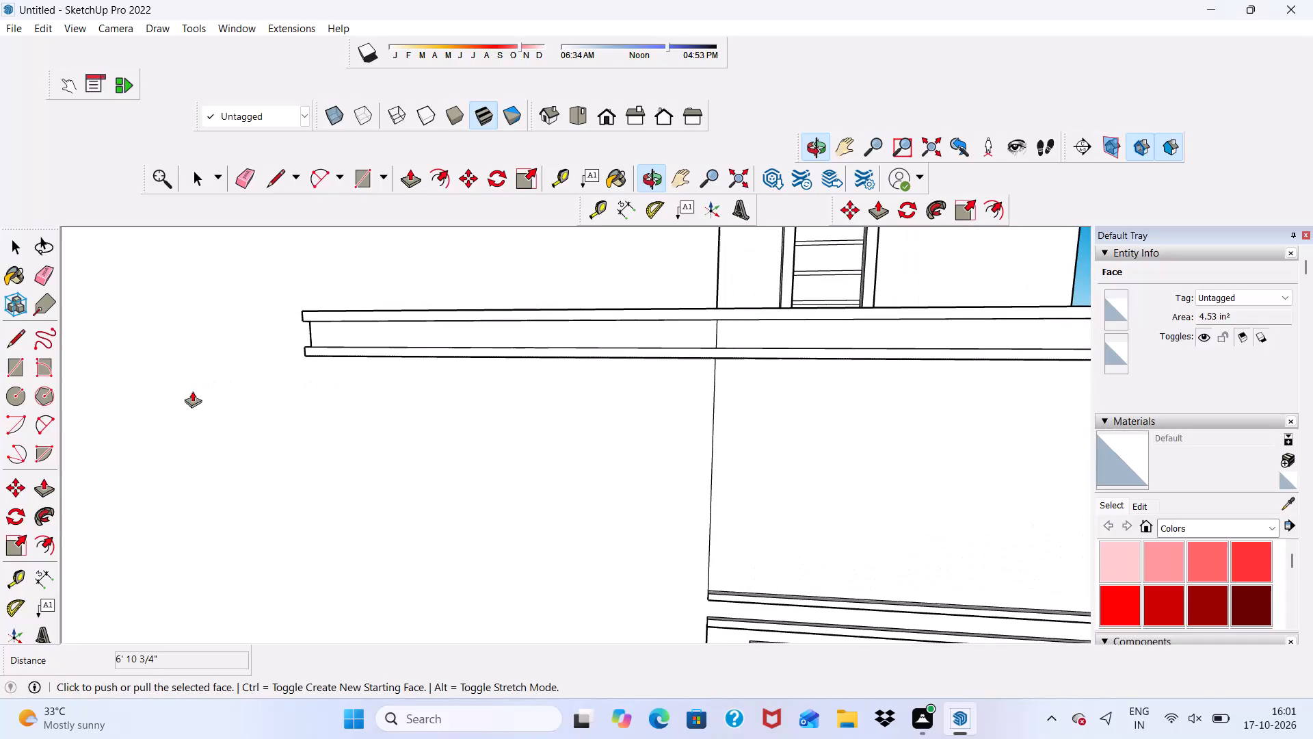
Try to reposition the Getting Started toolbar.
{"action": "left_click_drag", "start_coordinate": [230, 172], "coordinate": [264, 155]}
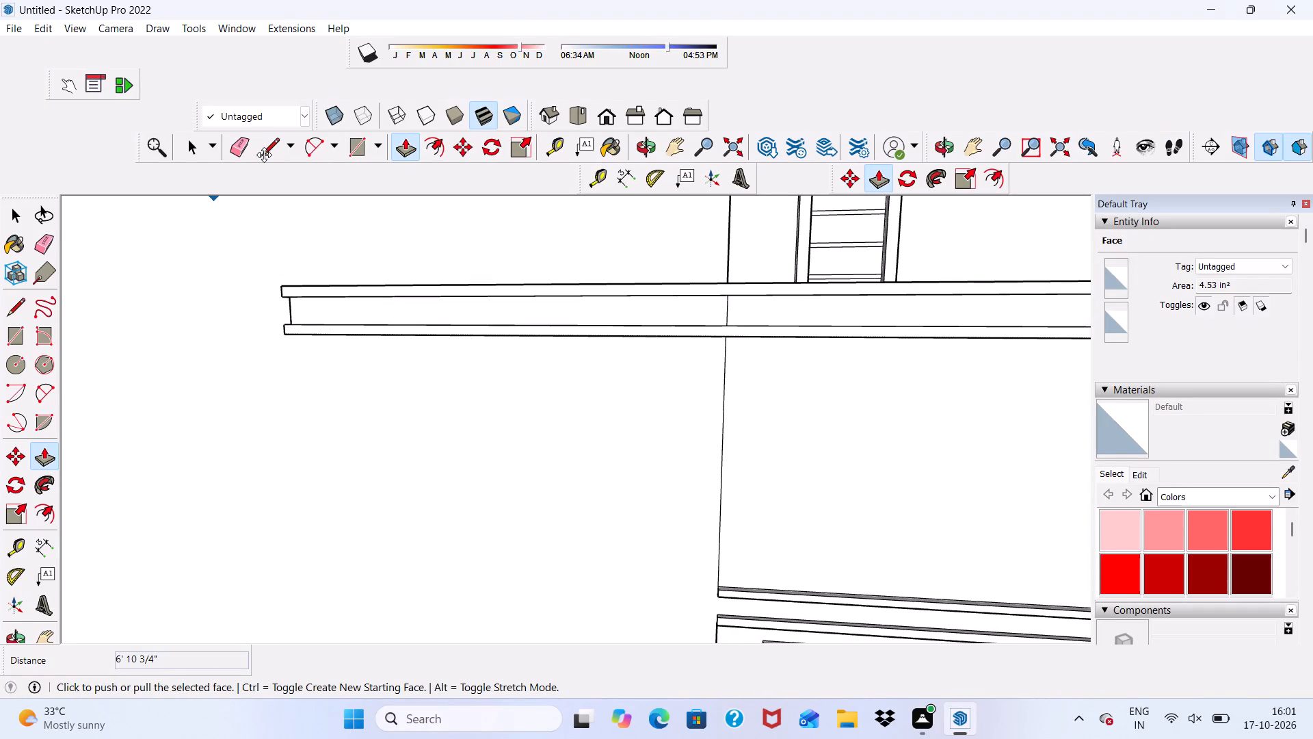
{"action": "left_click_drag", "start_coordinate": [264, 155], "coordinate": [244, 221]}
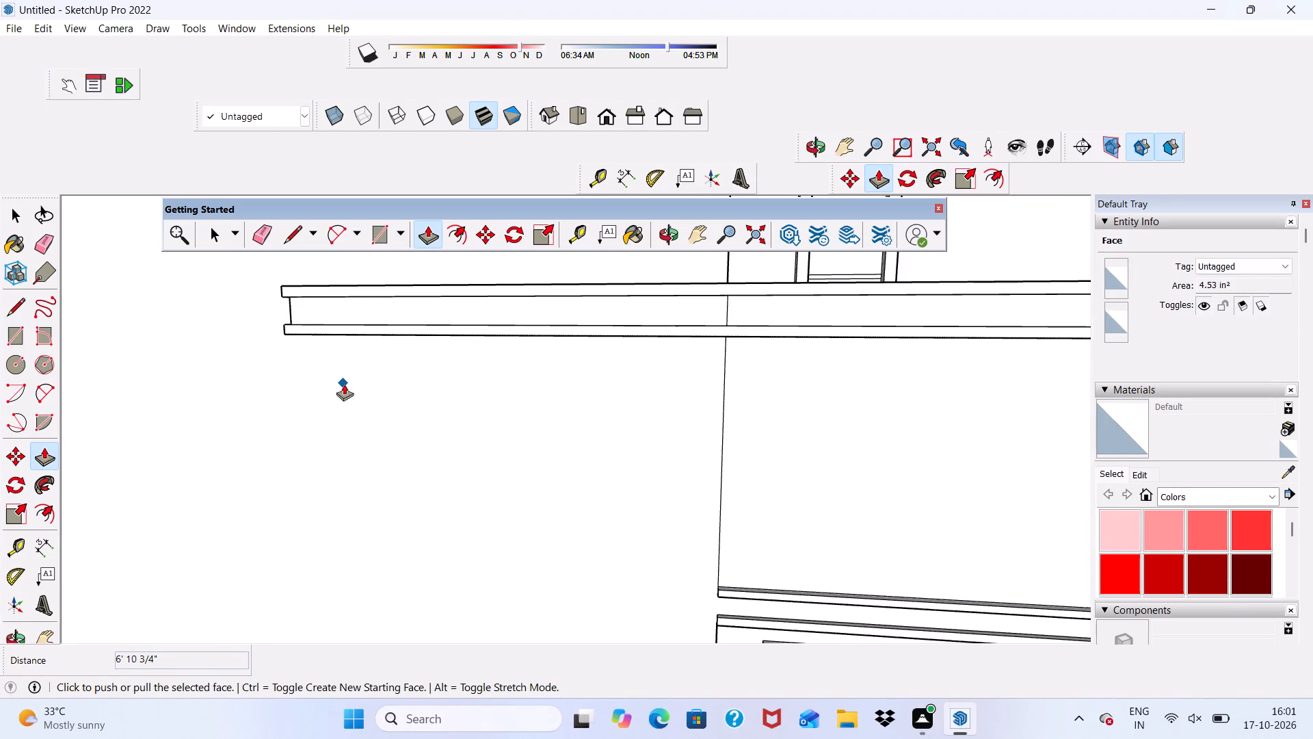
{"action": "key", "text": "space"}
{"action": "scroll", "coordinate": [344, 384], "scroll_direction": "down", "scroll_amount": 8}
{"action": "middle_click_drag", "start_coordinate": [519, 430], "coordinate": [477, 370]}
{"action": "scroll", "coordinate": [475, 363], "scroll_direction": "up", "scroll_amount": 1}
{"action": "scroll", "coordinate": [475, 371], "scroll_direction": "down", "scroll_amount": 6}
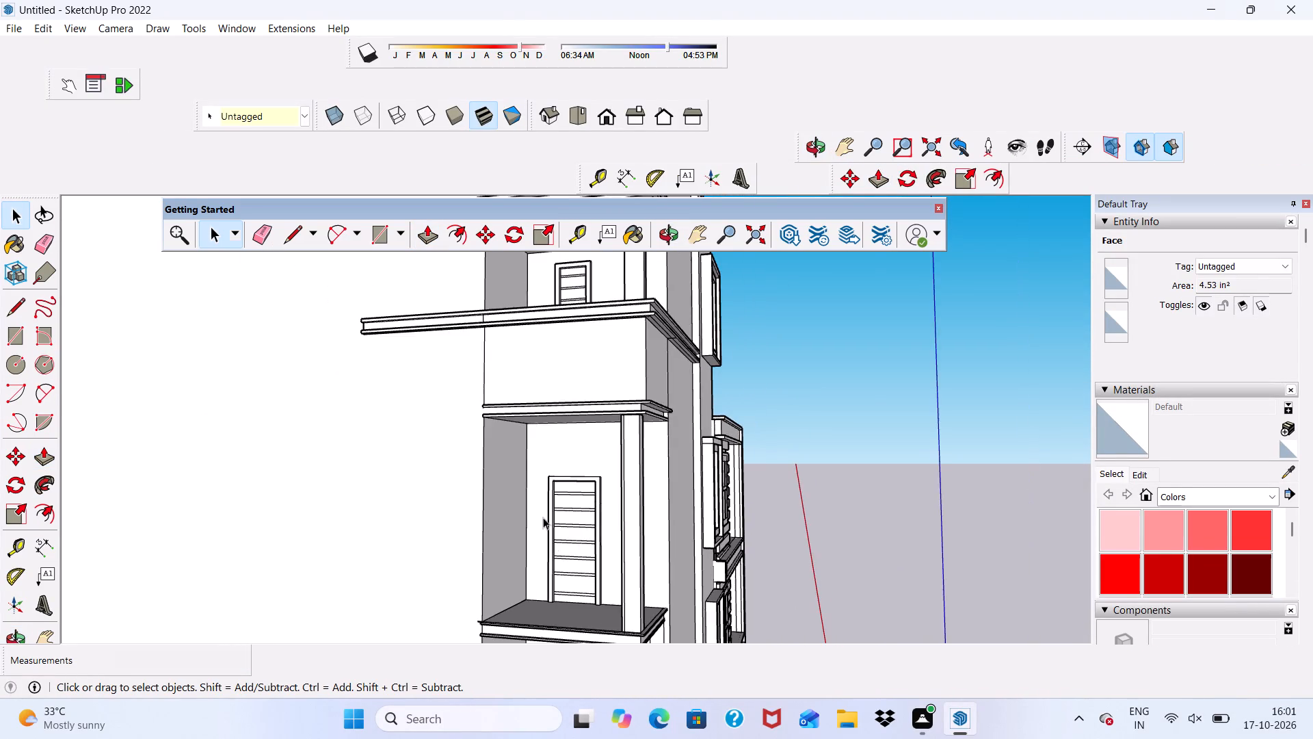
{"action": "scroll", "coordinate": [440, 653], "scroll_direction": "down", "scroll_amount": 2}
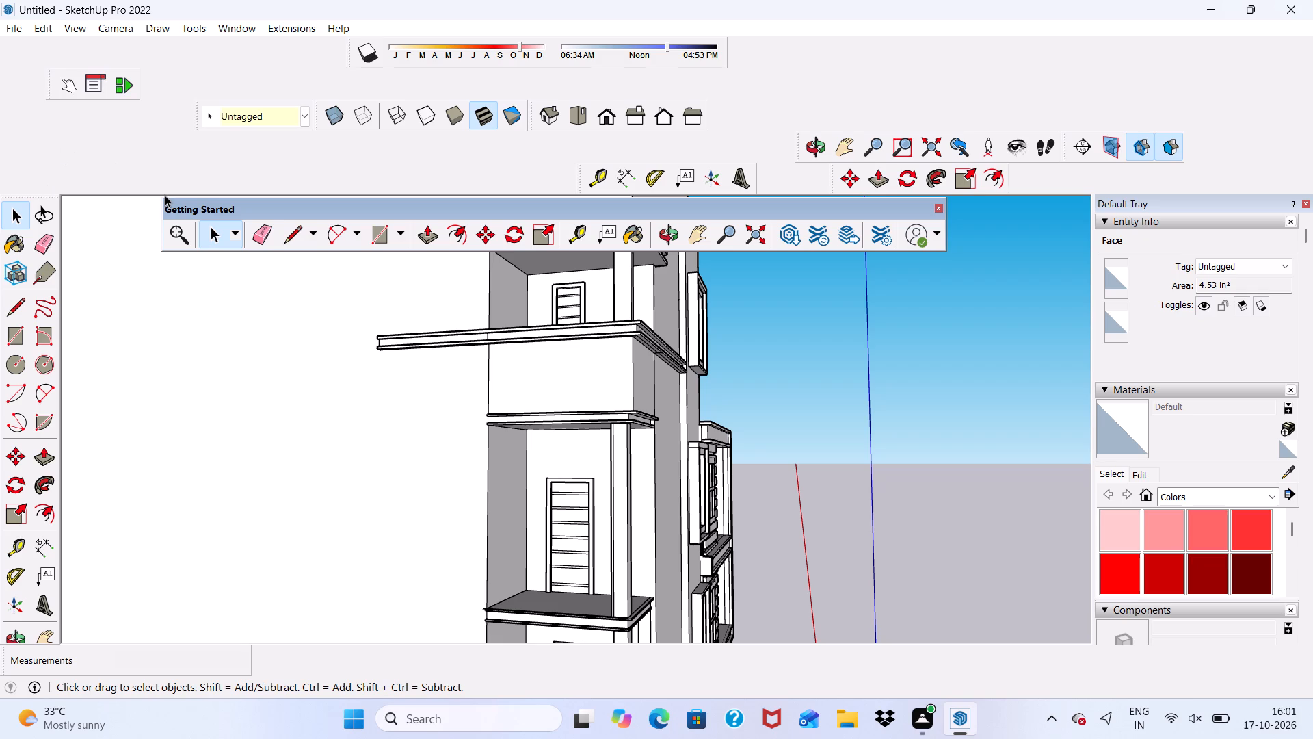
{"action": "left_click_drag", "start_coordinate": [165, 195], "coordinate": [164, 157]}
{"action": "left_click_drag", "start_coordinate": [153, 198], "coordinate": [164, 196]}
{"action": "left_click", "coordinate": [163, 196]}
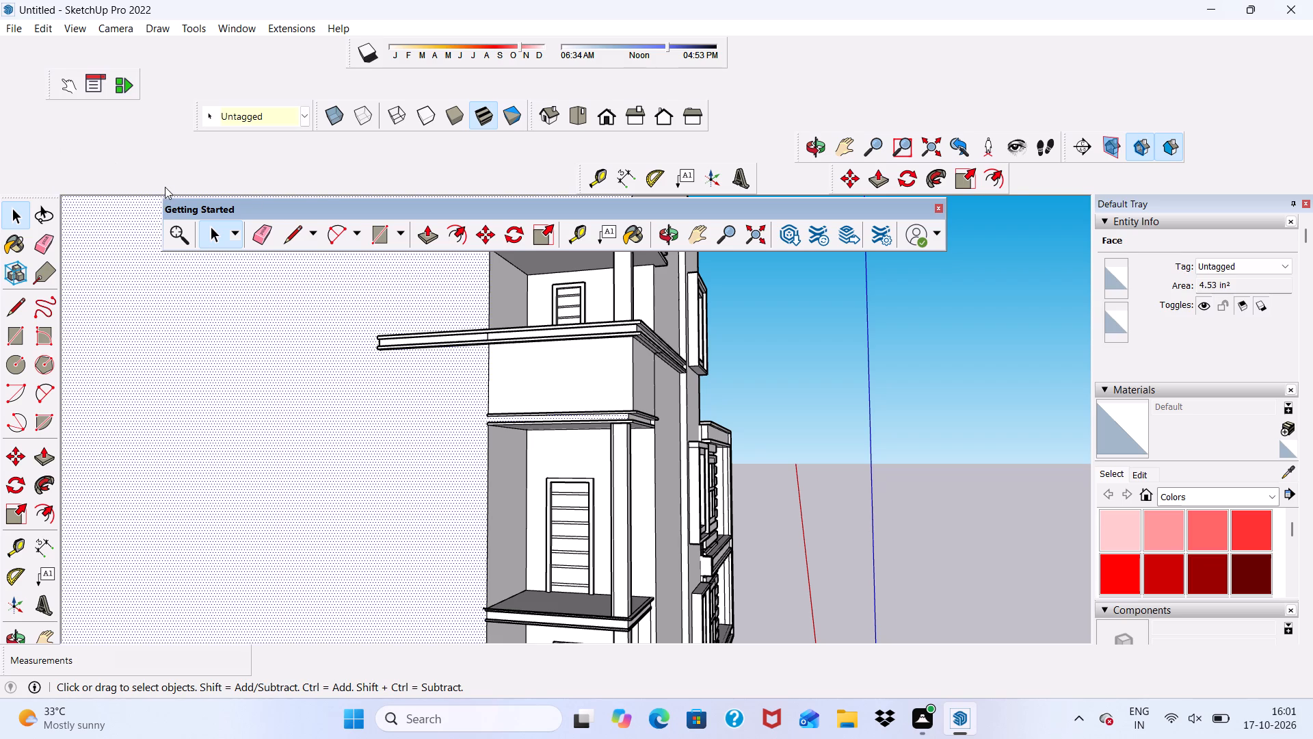
Examine the whole building from the blank wall side round to the front facade.
{"action": "left_click", "coordinate": [933, 415]}
{"action": "scroll", "coordinate": [712, 368], "scroll_direction": "down", "scroll_amount": 8}
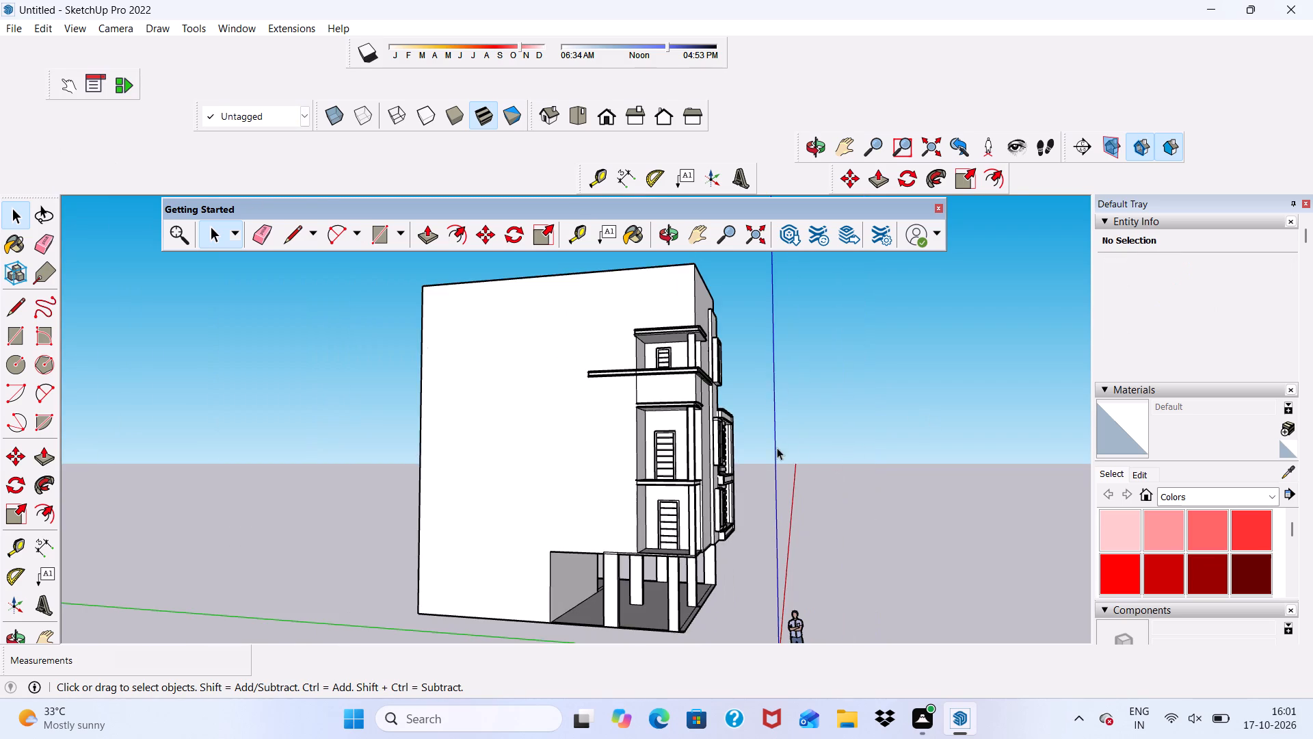
{"action": "middle_click_drag", "start_coordinate": [777, 448], "coordinate": [907, 460]}
{"action": "scroll", "coordinate": [759, 411], "scroll_direction": "down", "scroll_amount": 5}
{"action": "middle_click_drag", "start_coordinate": [863, 462], "coordinate": [810, 478]}
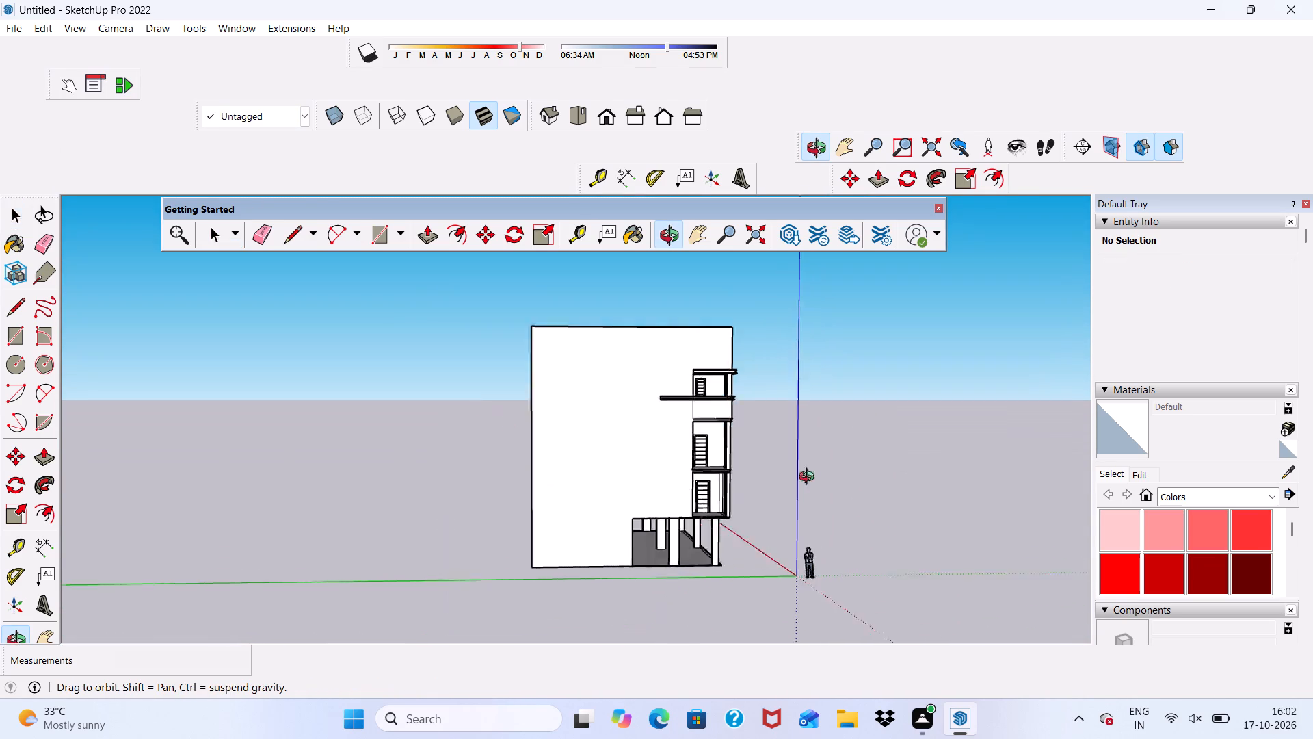
{"action": "middle_click_drag", "start_coordinate": [810, 478], "coordinate": [380, 519]}
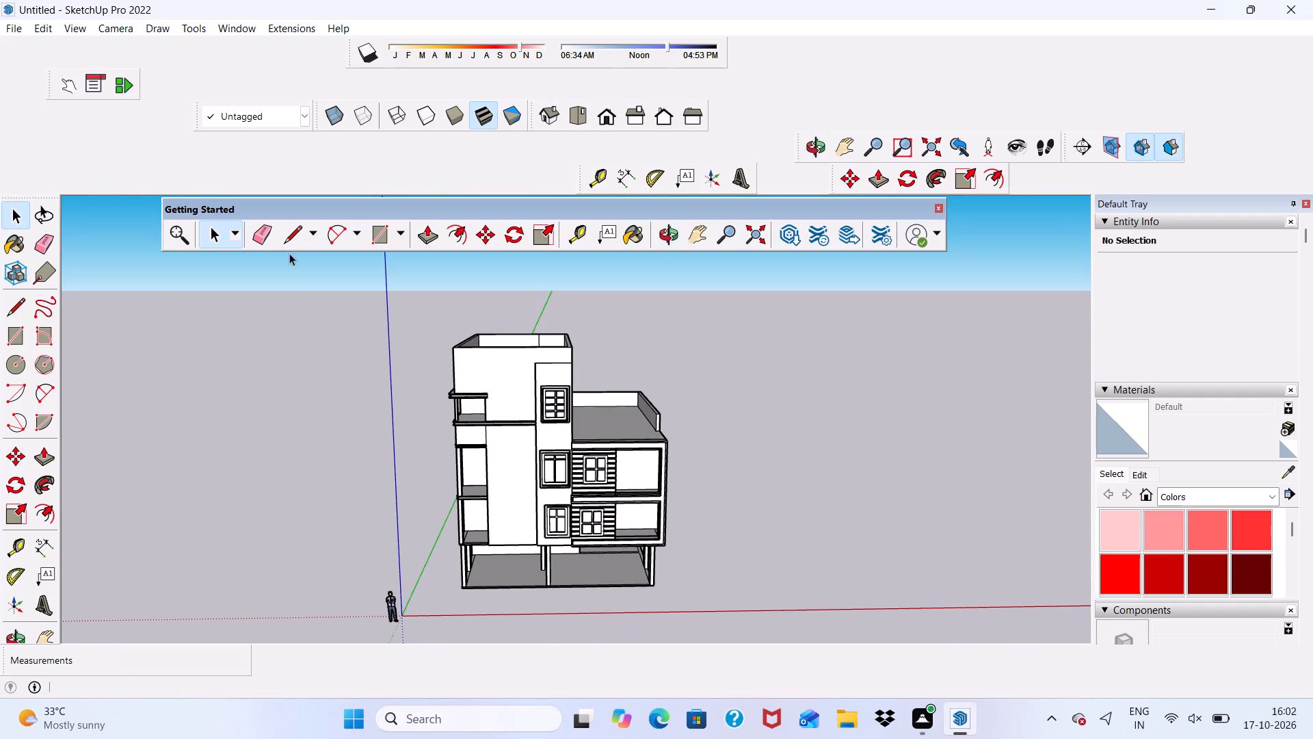
{"action": "scroll", "coordinate": [194, 193], "scroll_direction": "up", "scroll_amount": 4}
Dock the floating Getting Started toolbar back into the toolbar row directly above the drawing area.
{"action": "left_click_drag", "start_coordinate": [165, 198], "coordinate": [155, 161]}
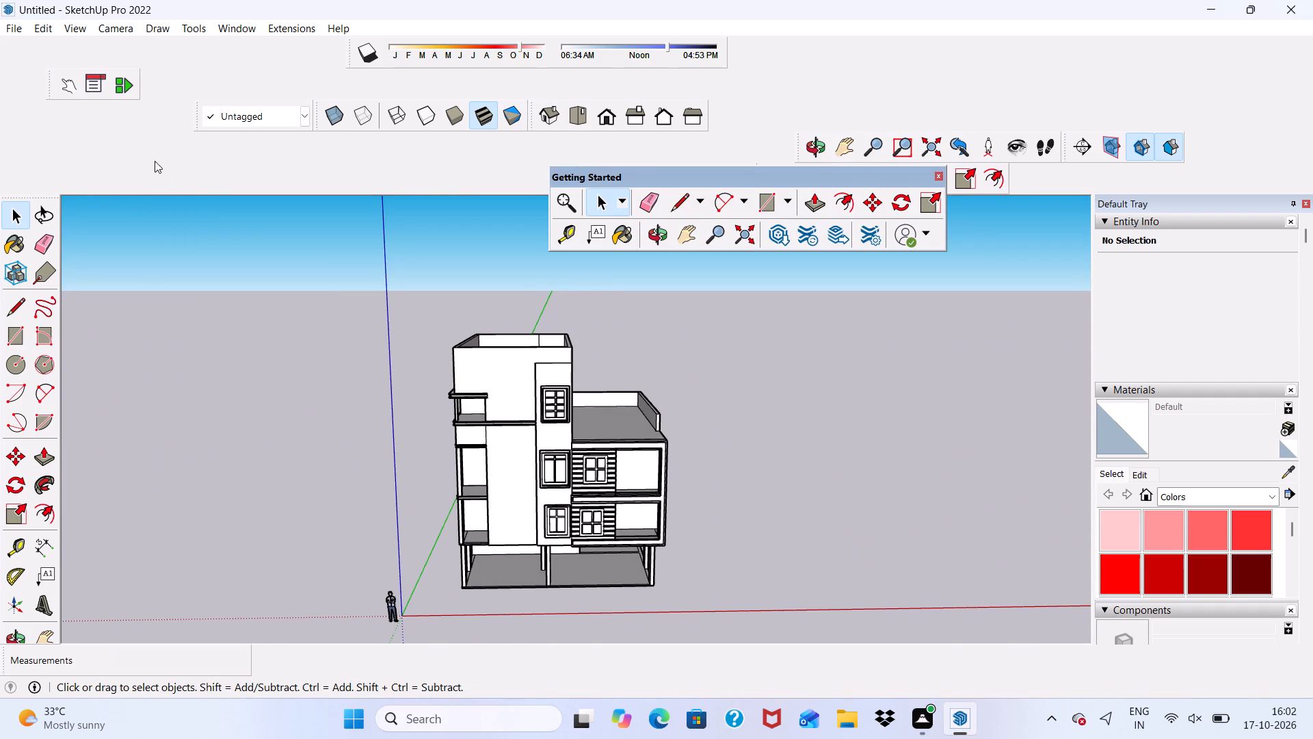
{"action": "left_click_drag", "start_coordinate": [548, 168], "coordinate": [505, 145]}
{"action": "left_click_drag", "start_coordinate": [505, 145], "coordinate": [505, 146]}
{"action": "left_click", "coordinate": [873, 195]}
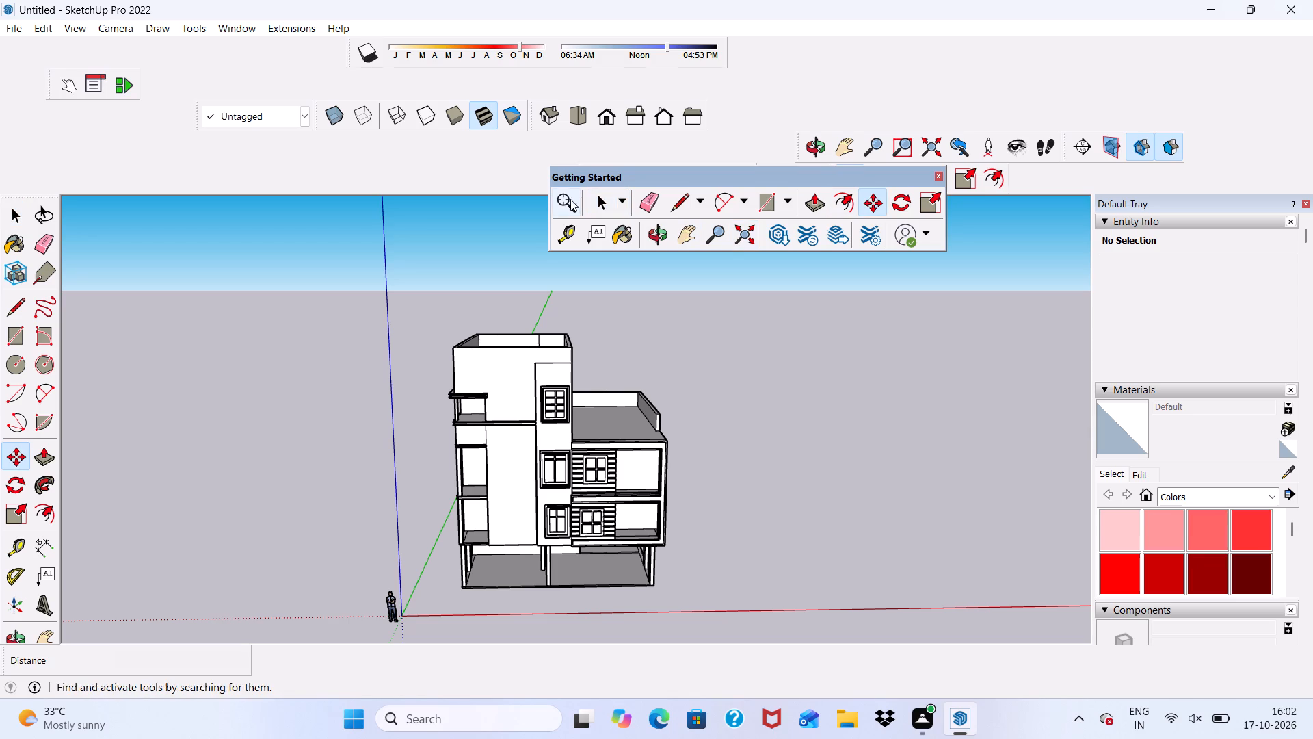
{"action": "left_click_drag", "start_coordinate": [550, 168], "coordinate": [475, 155]}
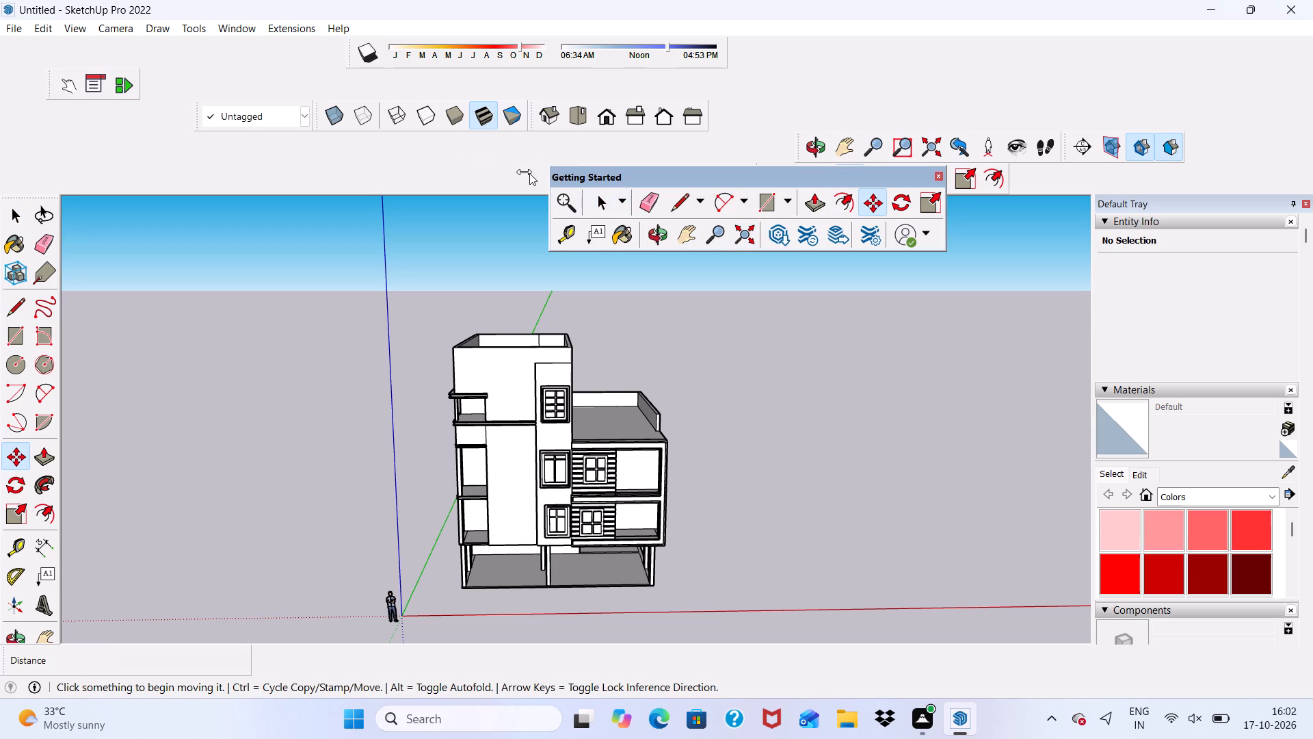
{"action": "left_click_drag", "start_coordinate": [548, 167], "coordinate": [553, 138]}
{"action": "left_click_drag", "start_coordinate": [553, 168], "coordinate": [487, 162]}
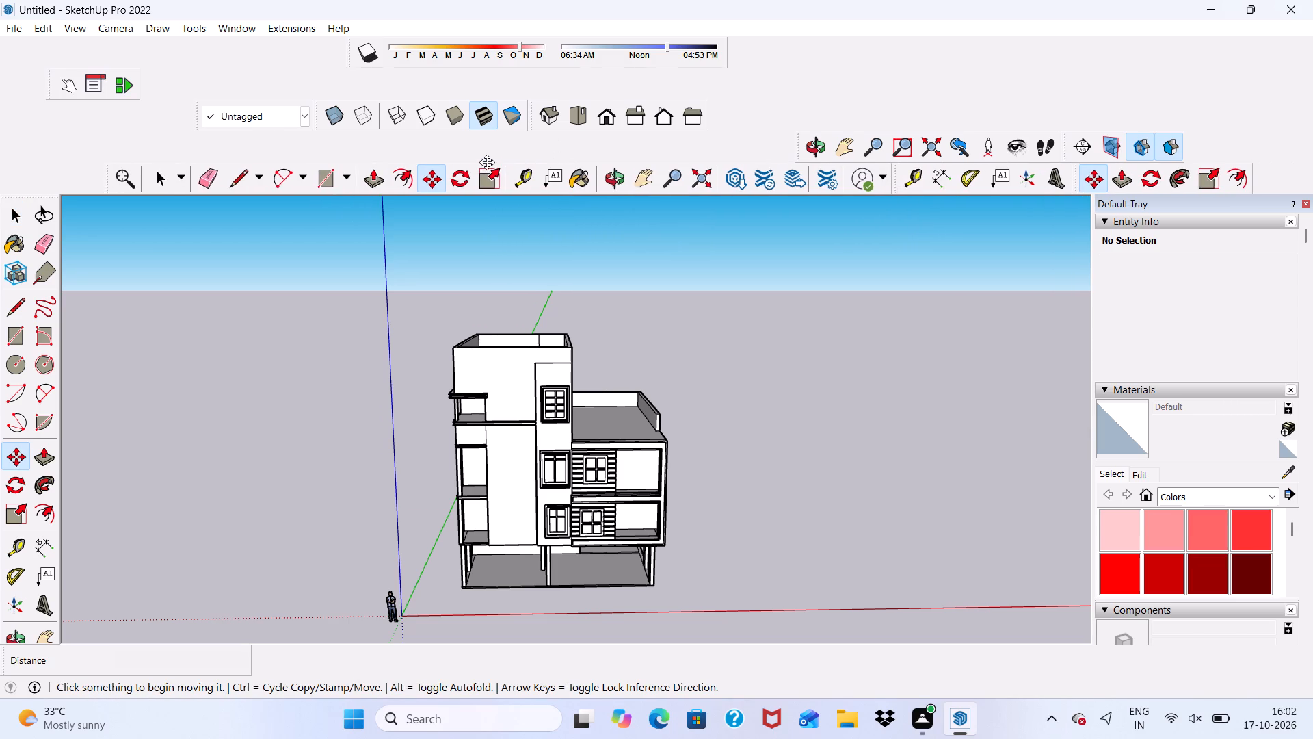
{"action": "left_click_drag", "start_coordinate": [487, 162], "coordinate": [448, 161]}
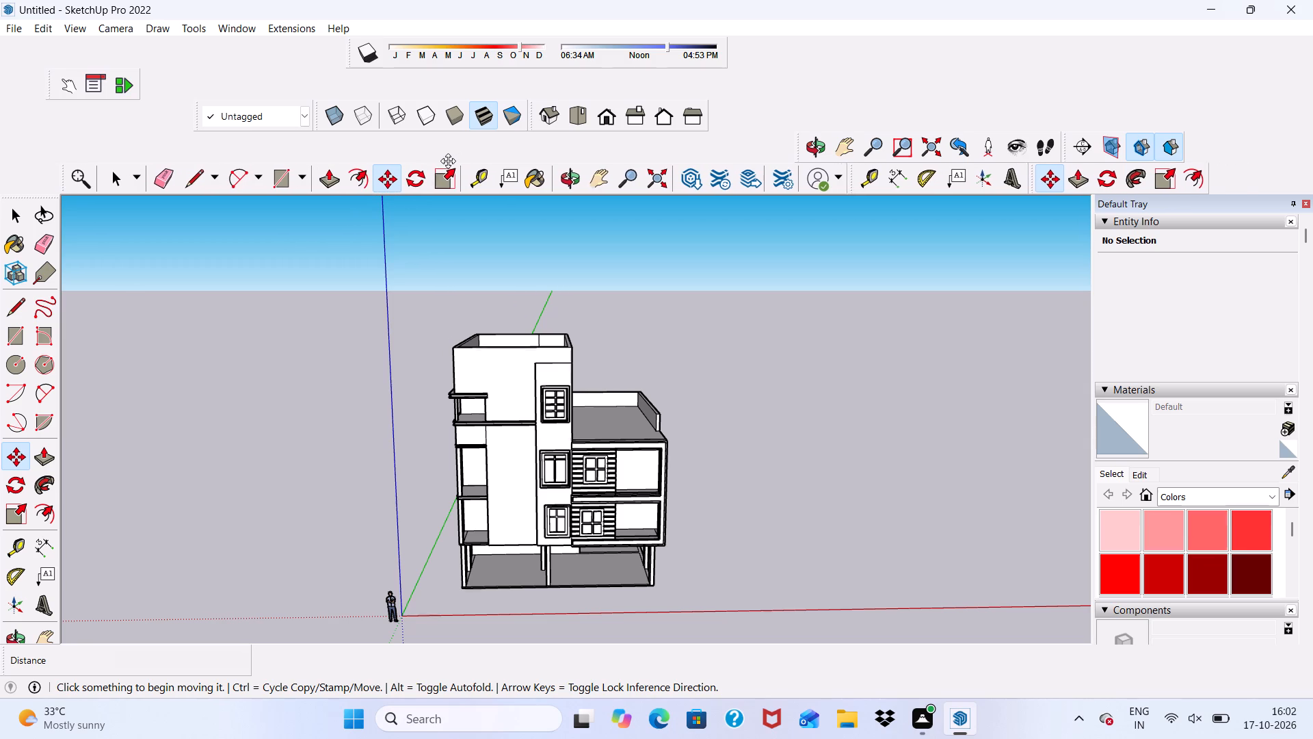
{"action": "left_click_drag", "start_coordinate": [448, 161], "coordinate": [447, 156]}
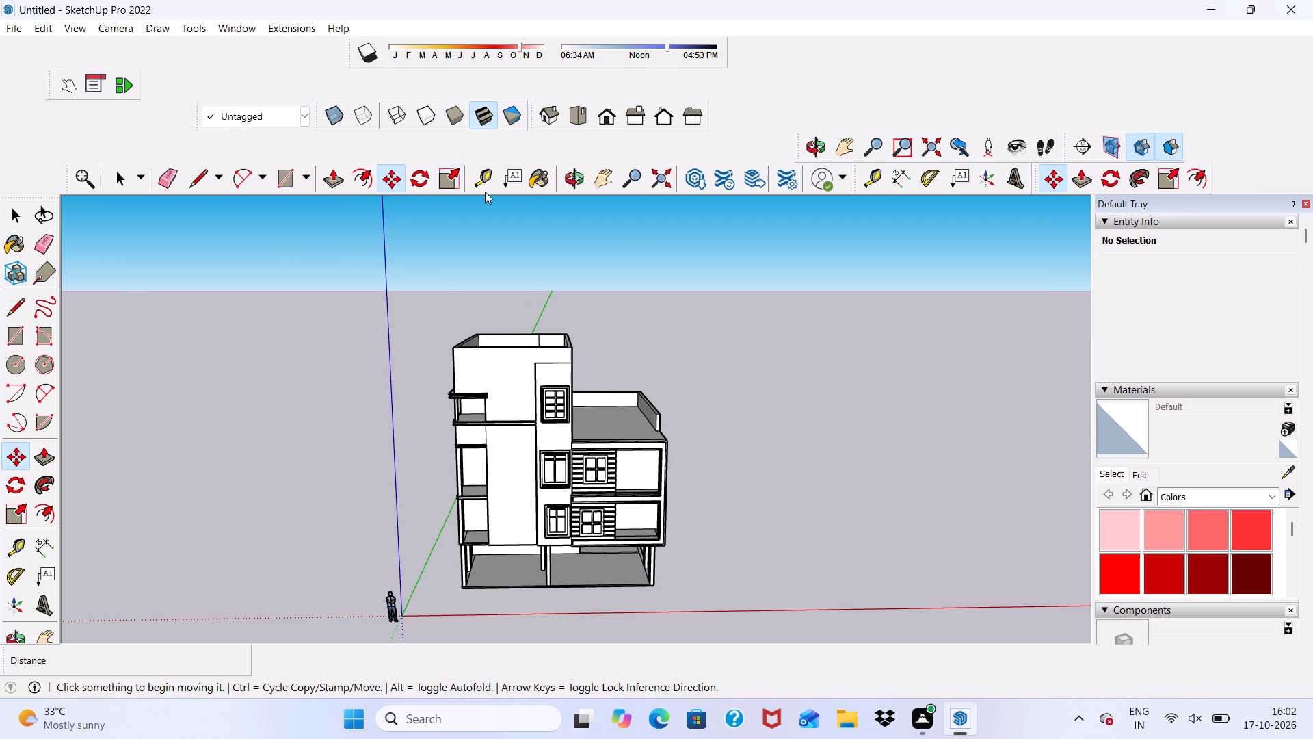
Examine the extended balcony bands on the building from the front facade and from the blank wall side.
{"action": "key", "text": "space"}
{"action": "scroll", "coordinate": [719, 313], "scroll_direction": "down", "scroll_amount": 4}
{"action": "scroll", "coordinate": [667, 381], "scroll_direction": "up", "scroll_amount": 7}
{"action": "scroll", "coordinate": [639, 386], "scroll_direction": "down", "scroll_amount": 4}
{"action": "scroll", "coordinate": [514, 412], "scroll_direction": "up", "scroll_amount": 5}
{"action": "scroll", "coordinate": [505, 364], "scroll_direction": "down", "scroll_amount": 4}
{"action": "middle_click_drag", "start_coordinate": [501, 374], "coordinate": [496, 365]}
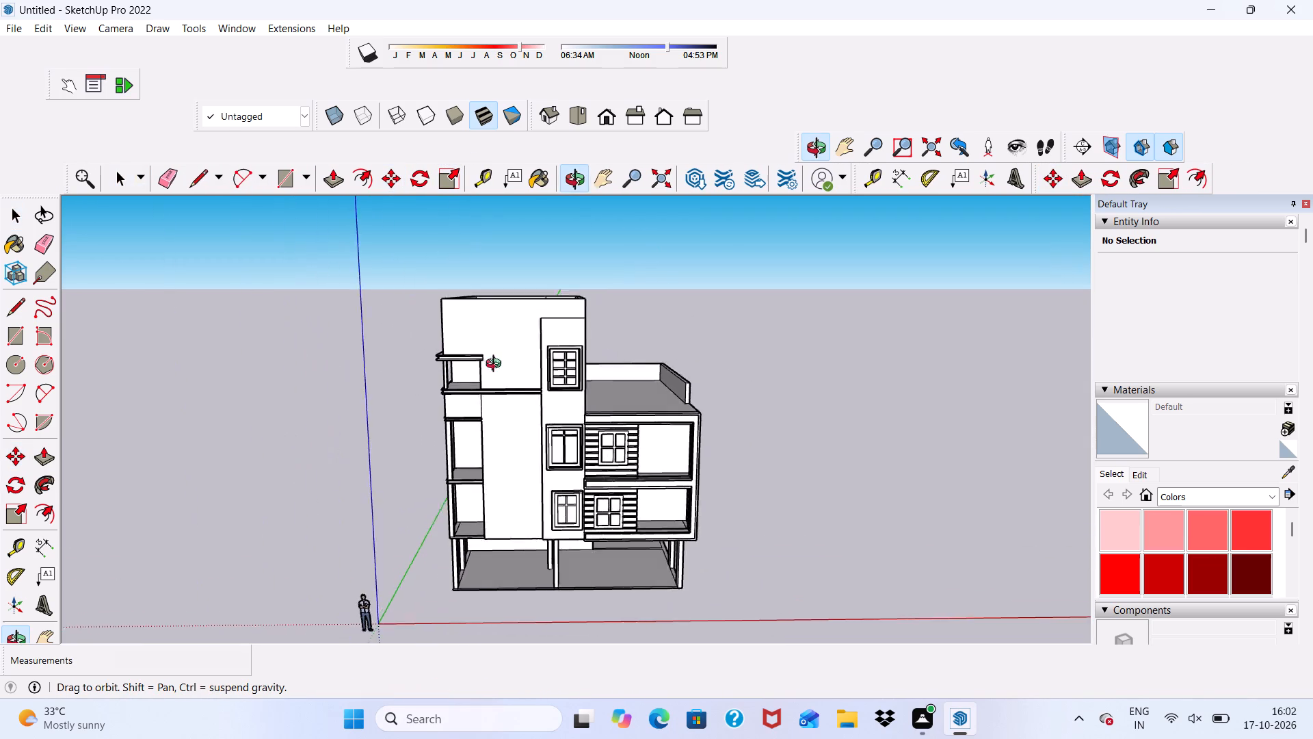
{"action": "middle_click_drag", "start_coordinate": [496, 365], "coordinate": [522, 403]}
{"action": "scroll", "coordinate": [522, 403], "scroll_direction": "up", "scroll_amount": 15}
{"action": "scroll", "coordinate": [408, 393], "scroll_direction": "down", "scroll_amount": 6}
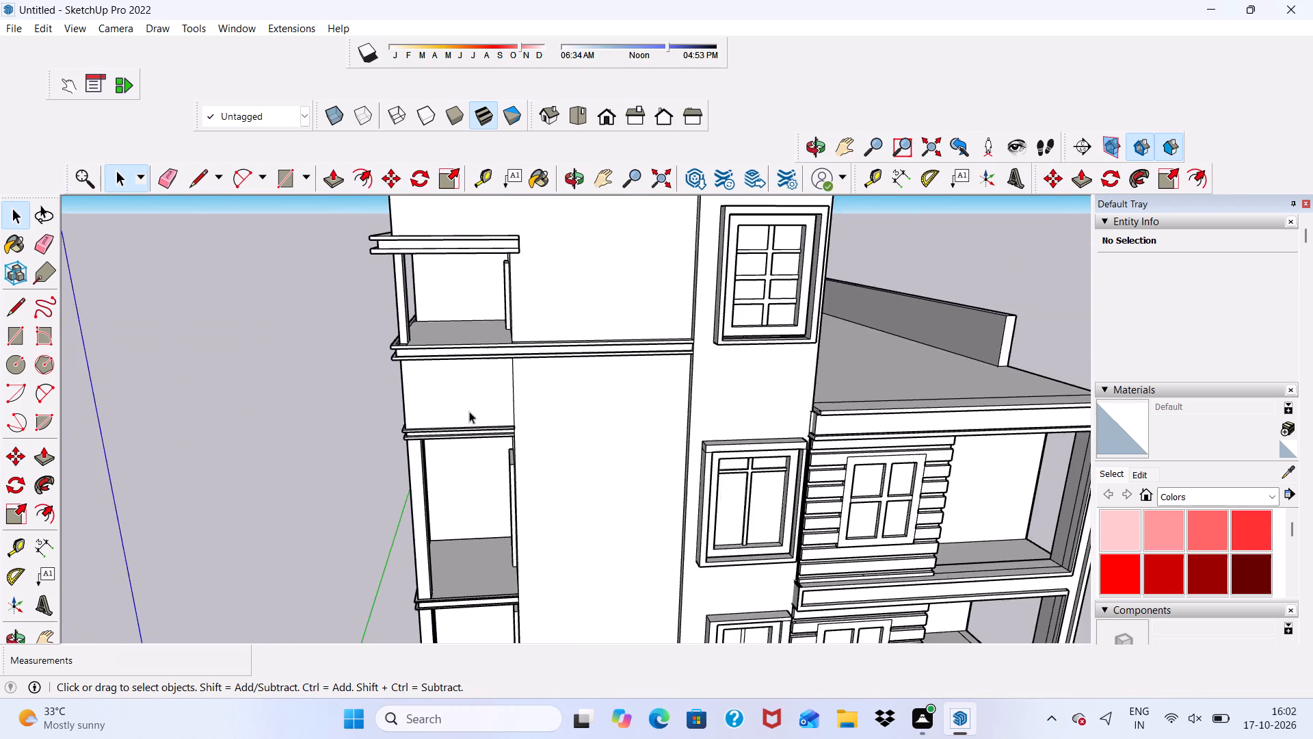
{"action": "scroll", "coordinate": [475, 403], "scroll_direction": "up", "scroll_amount": 1}
{"action": "middle_click_drag", "start_coordinate": [479, 403], "coordinate": [856, 346]}
{"action": "scroll", "coordinate": [856, 346], "scroll_direction": "down", "scroll_amount": 1}
{"action": "scroll", "coordinate": [801, 347], "scroll_direction": "up", "scroll_amount": 1}
{"action": "scroll", "coordinate": [598, 318], "scroll_direction": "down", "scroll_amount": 6}
{"action": "middle_click_drag", "start_coordinate": [611, 323], "coordinate": [642, 293]}
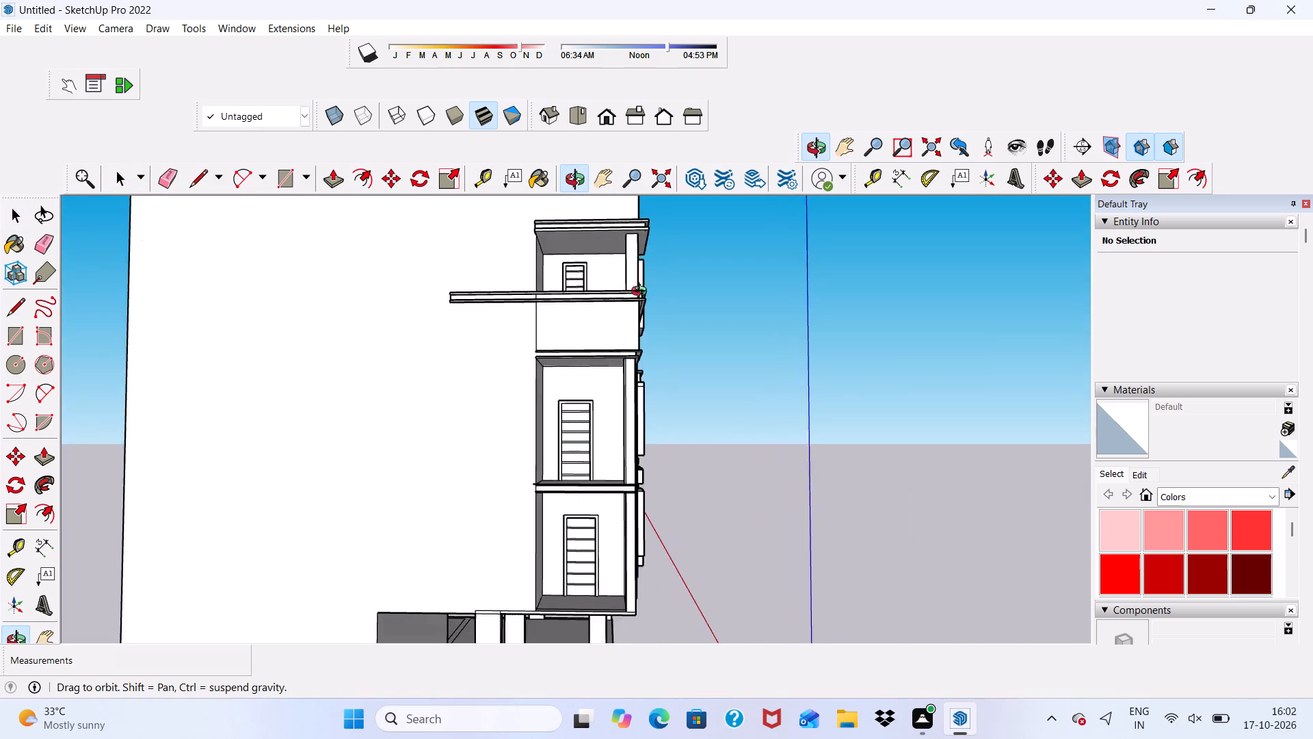
Draw a rectangle about 24' 6 5/8" by 6' 10 3/4" on the blank side wall, from the extended band's lower end corner to the lowest balcony's base.
{"action": "middle_click_drag", "start_coordinate": [642, 293], "coordinate": [652, 299]}
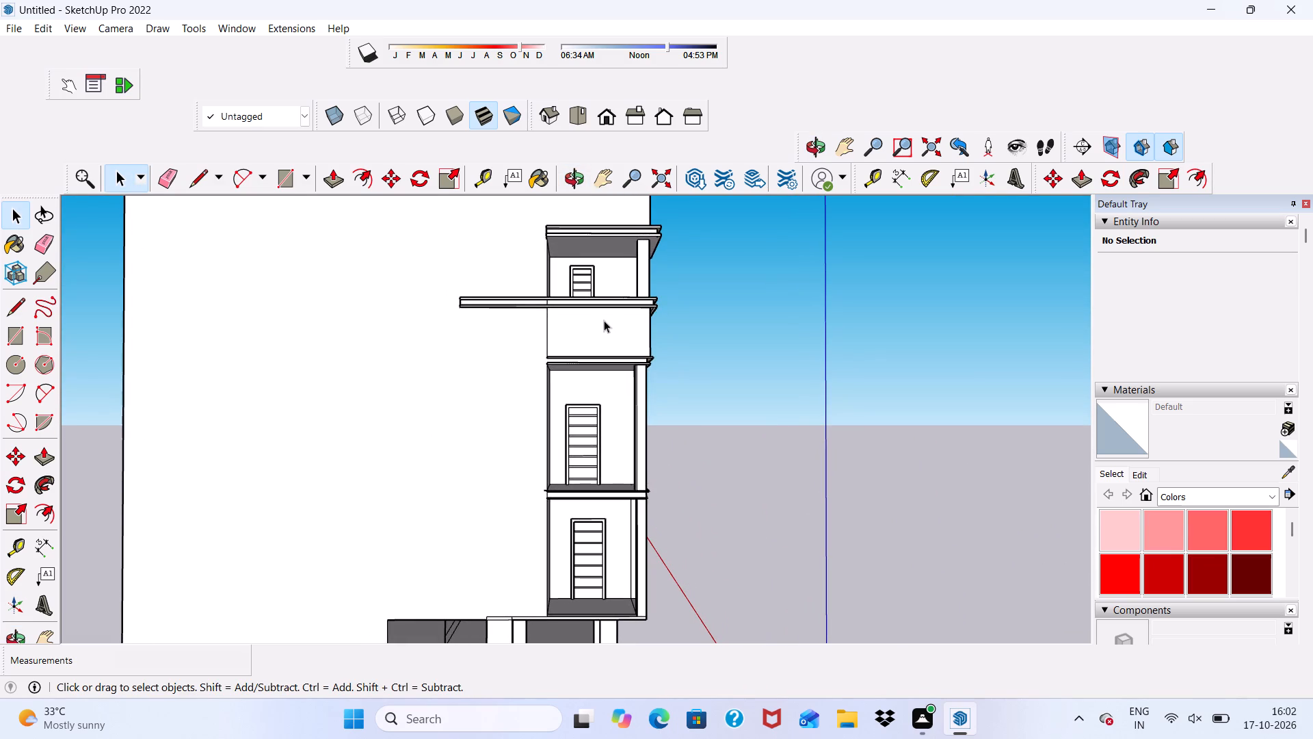
{"action": "scroll", "coordinate": [522, 313], "scroll_direction": "down", "scroll_amount": 2}
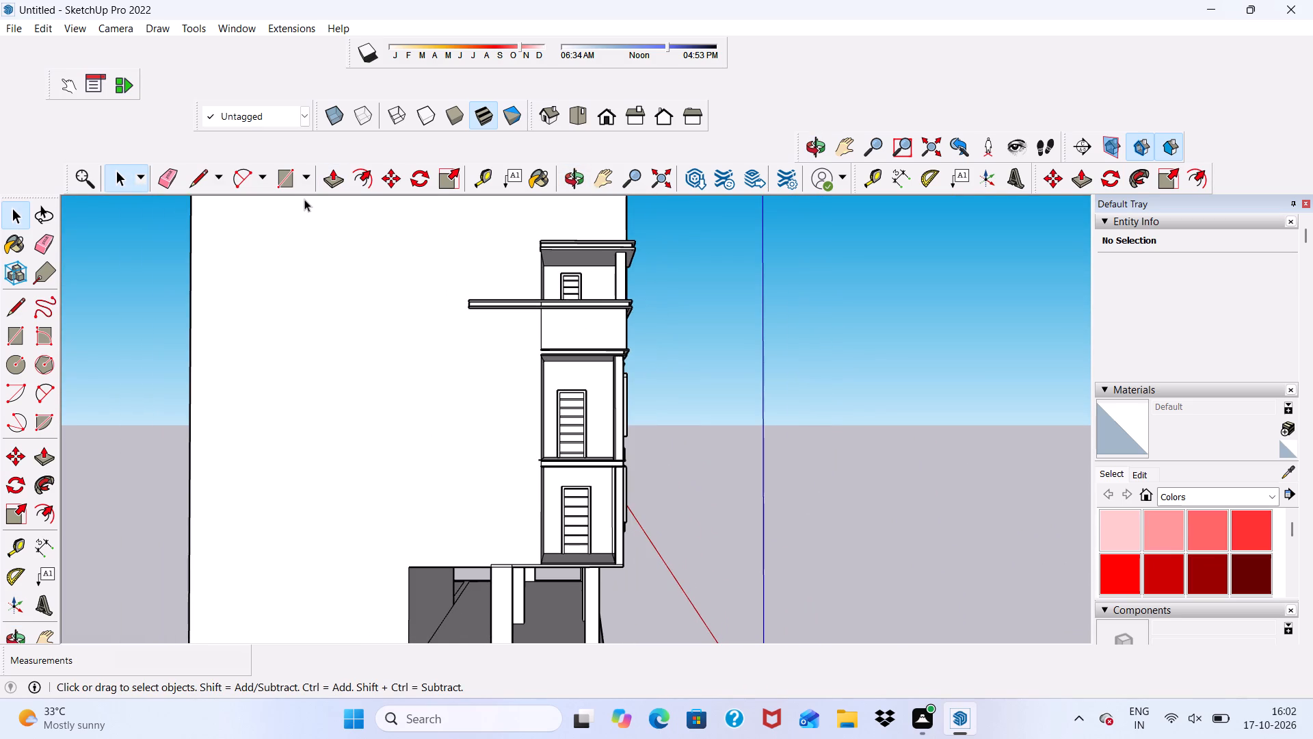
{"action": "scroll", "coordinate": [261, 240], "scroll_direction": "down", "scroll_amount": 3}
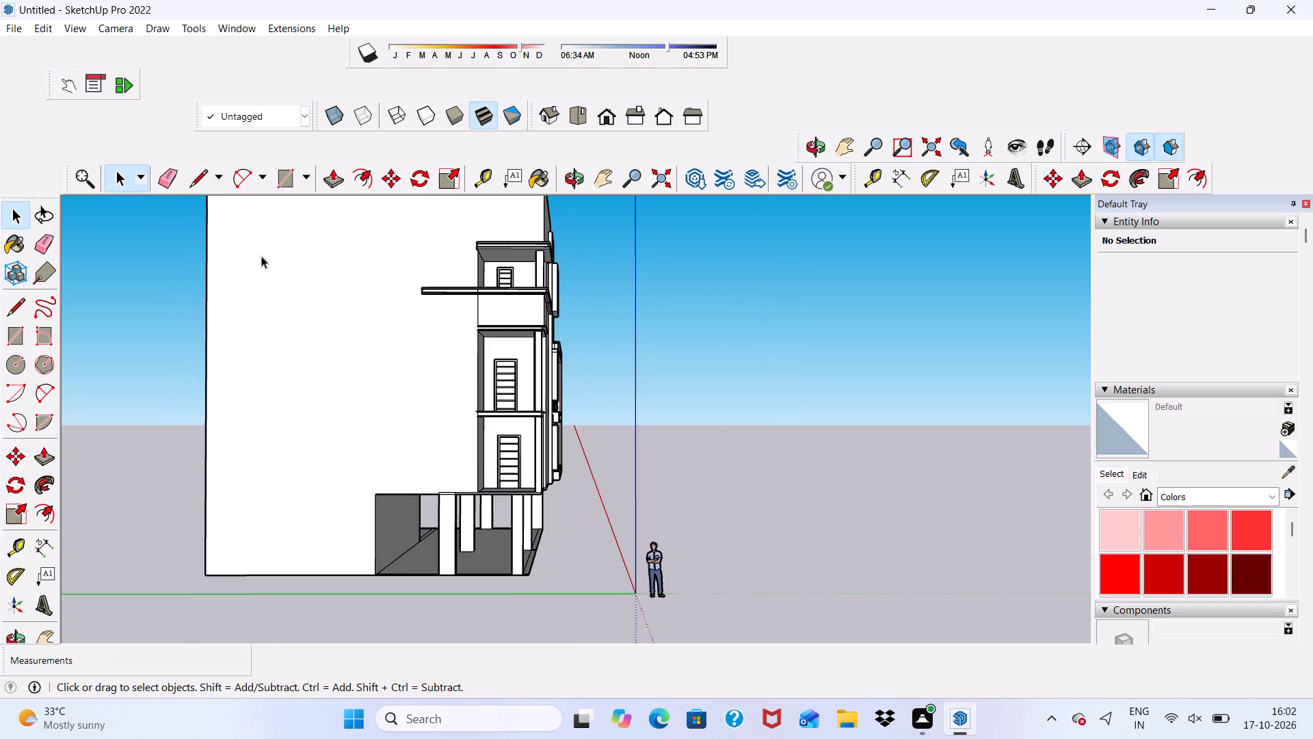
{"action": "scroll", "coordinate": [261, 256], "scroll_direction": "down", "scroll_amount": 1}
{"action": "left_click", "coordinate": [287, 185]}
{"action": "scroll", "coordinate": [415, 335], "scroll_direction": "up", "scroll_amount": 5}
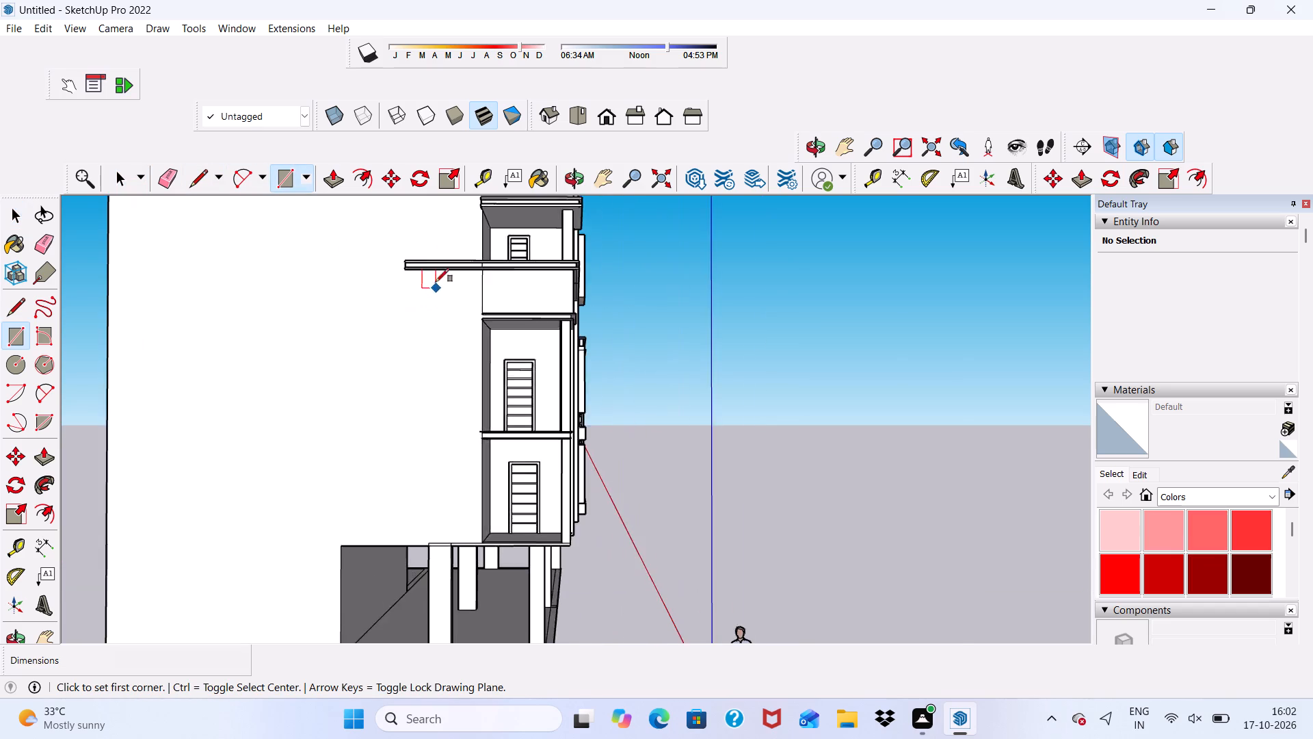
{"action": "scroll", "coordinate": [436, 282], "scroll_direction": "up", "scroll_amount": 14}
{"action": "middle_click_drag", "start_coordinate": [397, 279], "coordinate": [406, 241]}
{"action": "scroll", "coordinate": [406, 241], "scroll_direction": "up", "scroll_amount": 6}
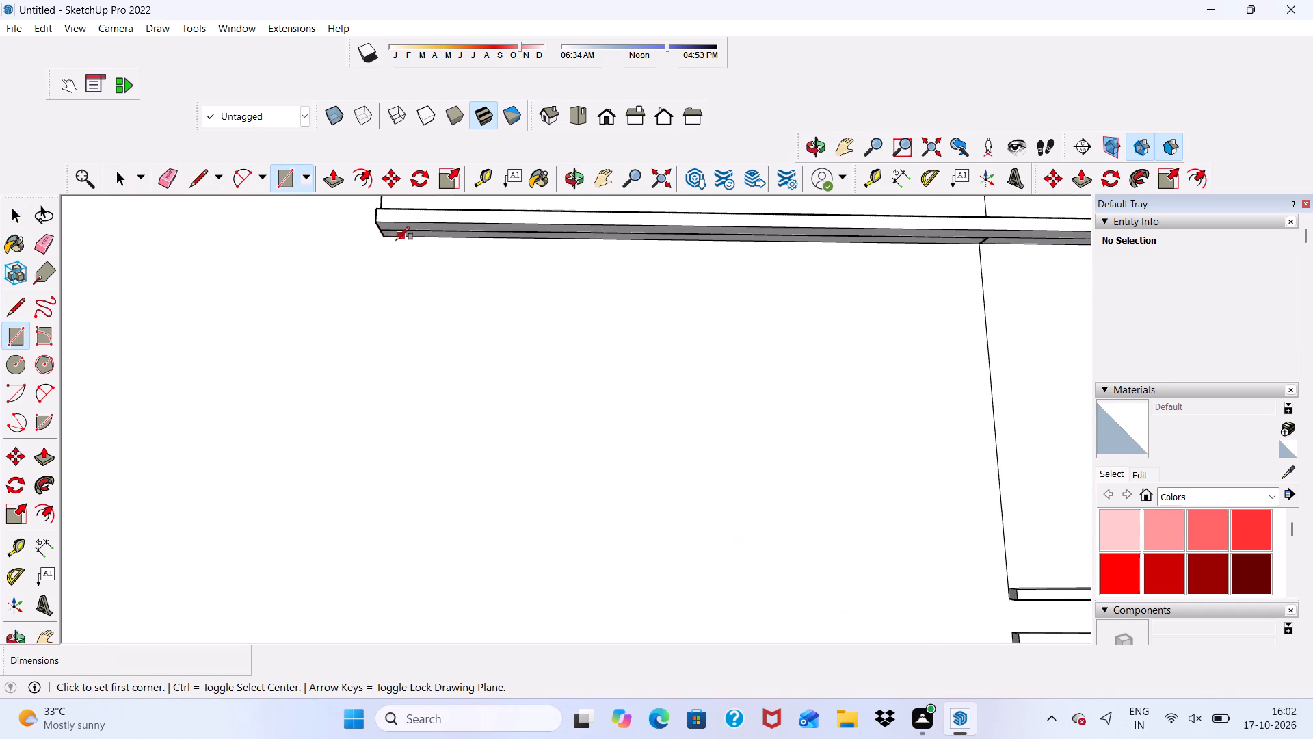
{"action": "left_click", "coordinate": [380, 239]}
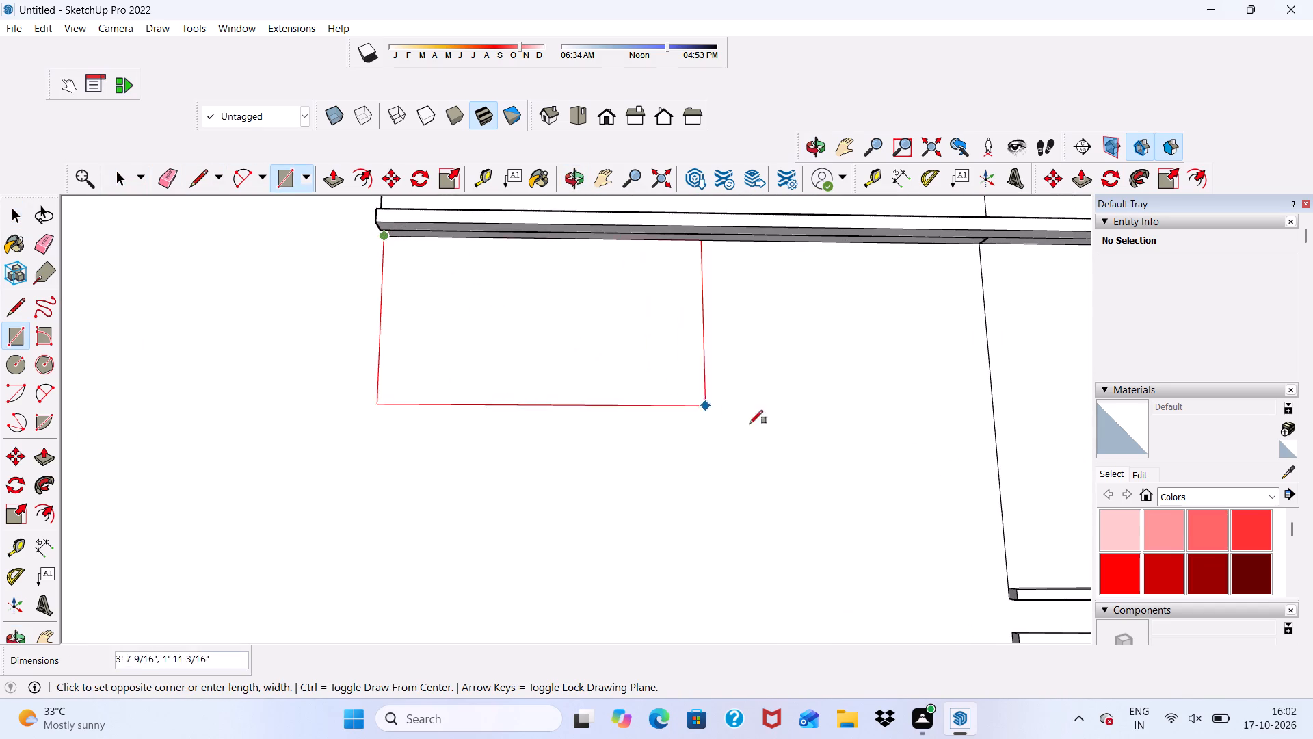
{"action": "scroll", "coordinate": [828, 445], "scroll_direction": "down", "scroll_amount": 10}
{"action": "scroll", "coordinate": [958, 439], "scroll_direction": "up", "scroll_amount": 5}
{"action": "scroll", "coordinate": [912, 426], "scroll_direction": "down", "scroll_amount": 5}
{"action": "scroll", "coordinate": [931, 519], "scroll_direction": "up", "scroll_amount": 3}
{"action": "scroll", "coordinate": [902, 450], "scroll_direction": "down", "scroll_amount": 3}
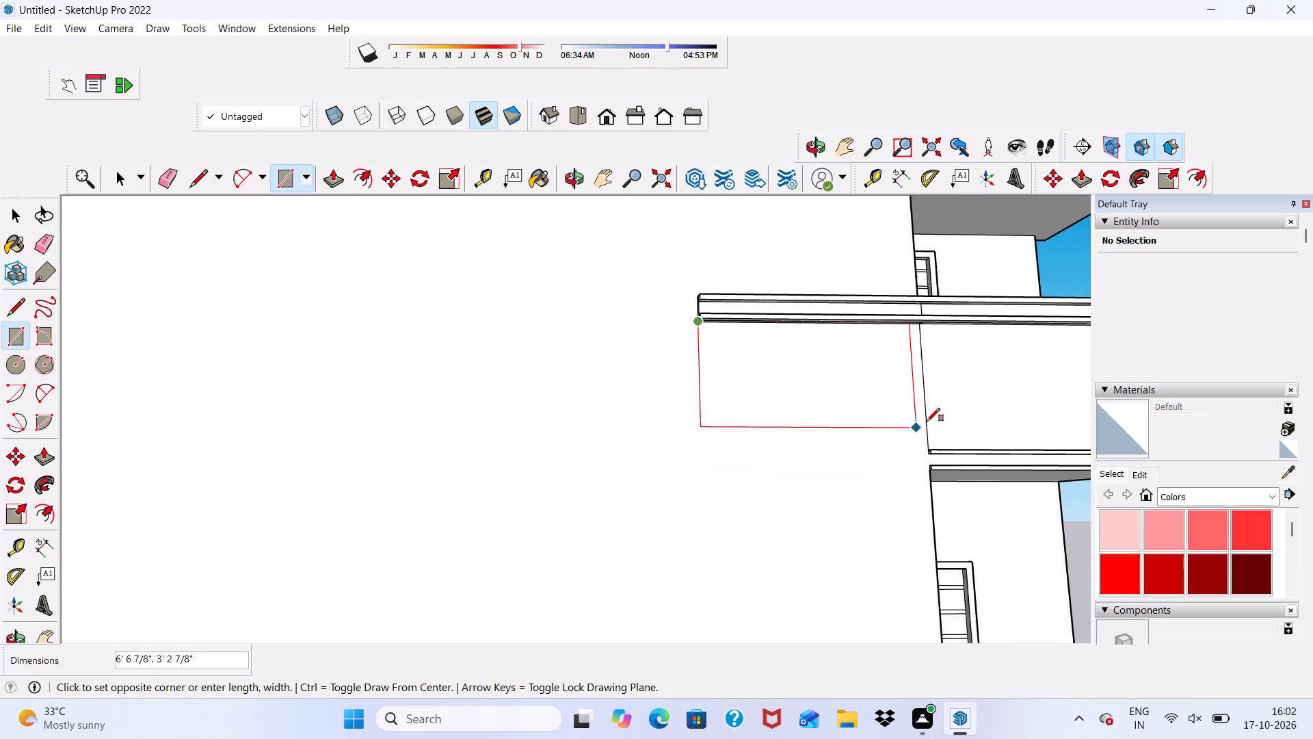
{"action": "scroll", "coordinate": [927, 422], "scroll_direction": "down", "scroll_amount": 7}
{"action": "scroll", "coordinate": [891, 471], "scroll_direction": "up", "scroll_amount": 5}
{"action": "scroll", "coordinate": [907, 517], "scroll_direction": "down", "scroll_amount": 5}
{"action": "scroll", "coordinate": [877, 446], "scroll_direction": "down", "scroll_amount": 5}
{"action": "scroll", "coordinate": [849, 376], "scroll_direction": "up", "scroll_amount": 4}
{"action": "scroll", "coordinate": [823, 292], "scroll_direction": "down", "scroll_amount": 6}
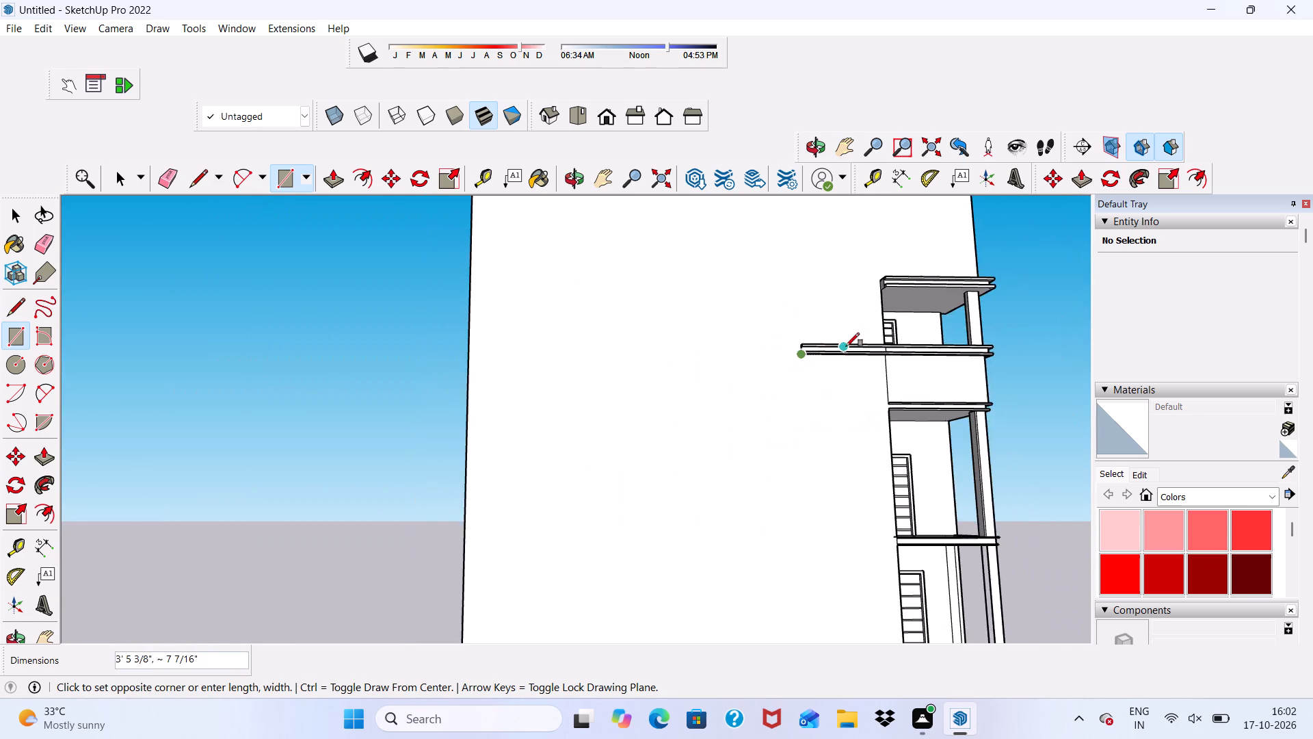
{"action": "scroll", "coordinate": [846, 346], "scroll_direction": "down", "scroll_amount": 4}
{"action": "scroll", "coordinate": [860, 477], "scroll_direction": "up", "scroll_amount": 3}
{"action": "scroll", "coordinate": [859, 477], "scroll_direction": "down", "scroll_amount": 4}
{"action": "scroll", "coordinate": [880, 552], "scroll_direction": "up", "scroll_amount": 3}
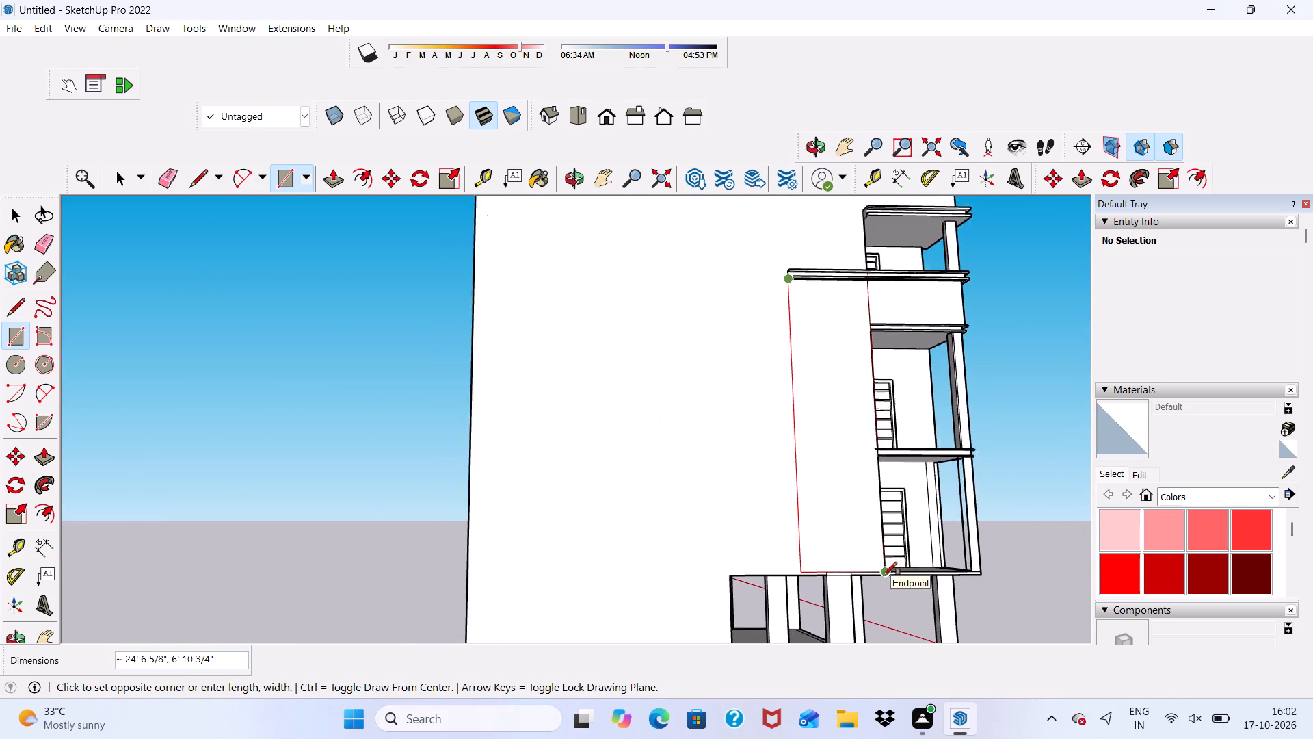
{"action": "scroll", "coordinate": [884, 575], "scroll_direction": "up", "scroll_amount": 2}
{"action": "middle_click_drag", "start_coordinate": [881, 573], "coordinate": [880, 604]}
{"action": "scroll", "coordinate": [874, 604], "scroll_direction": "up", "scroll_amount": 6}
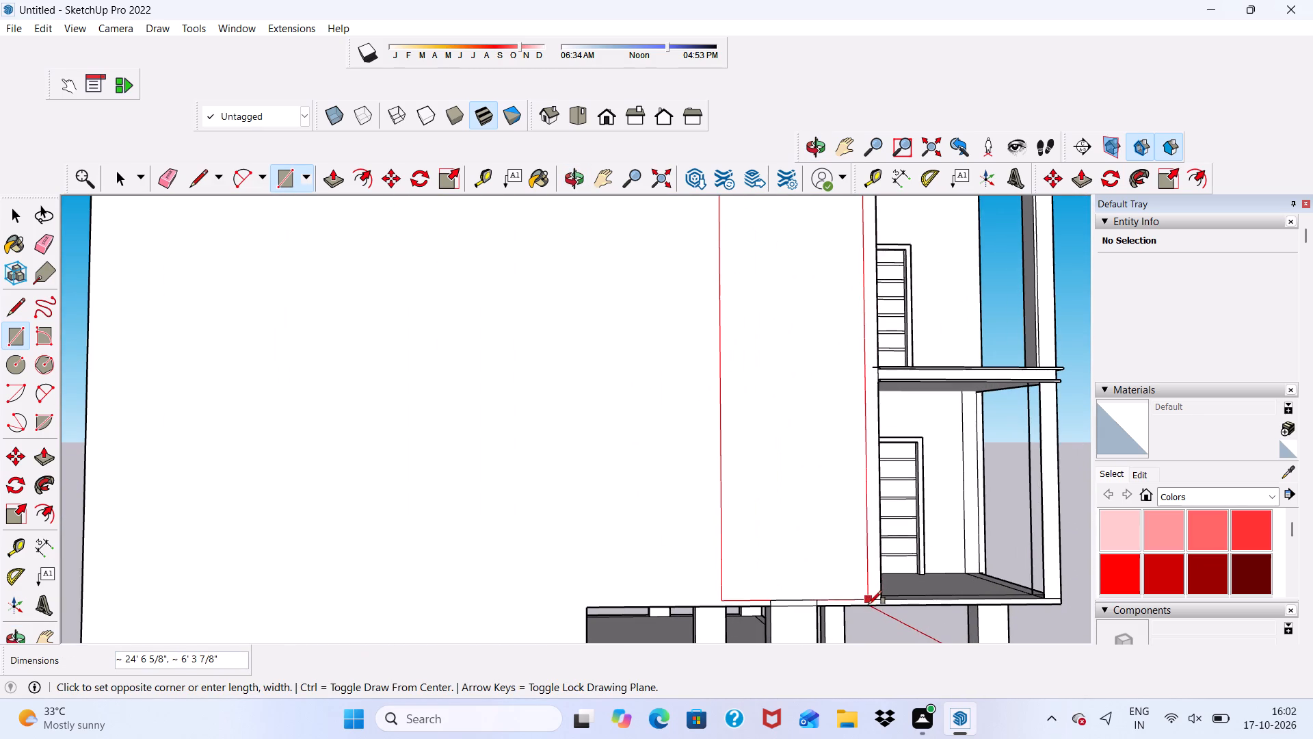
{"action": "left_click", "coordinate": [879, 604]}
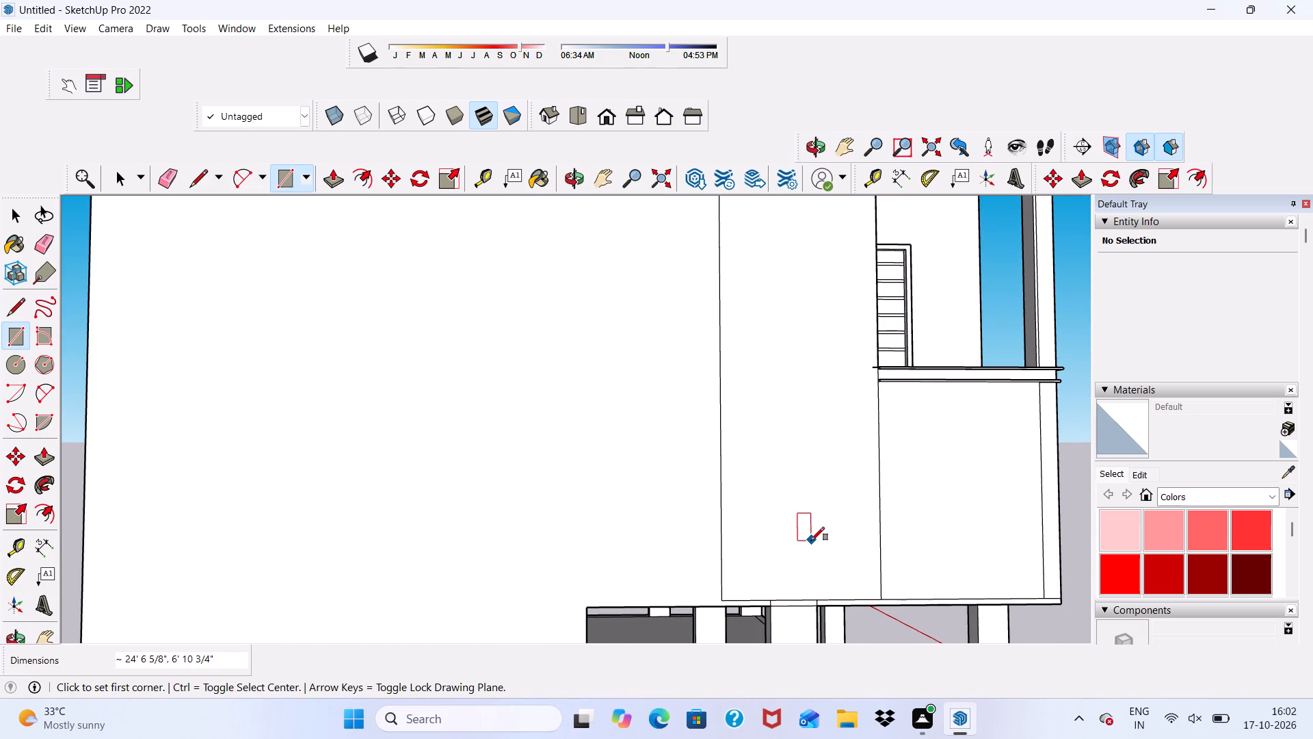
Delete the face covering the side opening of the lowest balcony.
{"action": "key", "text": "space"}
{"action": "left_click", "coordinate": [966, 513]}
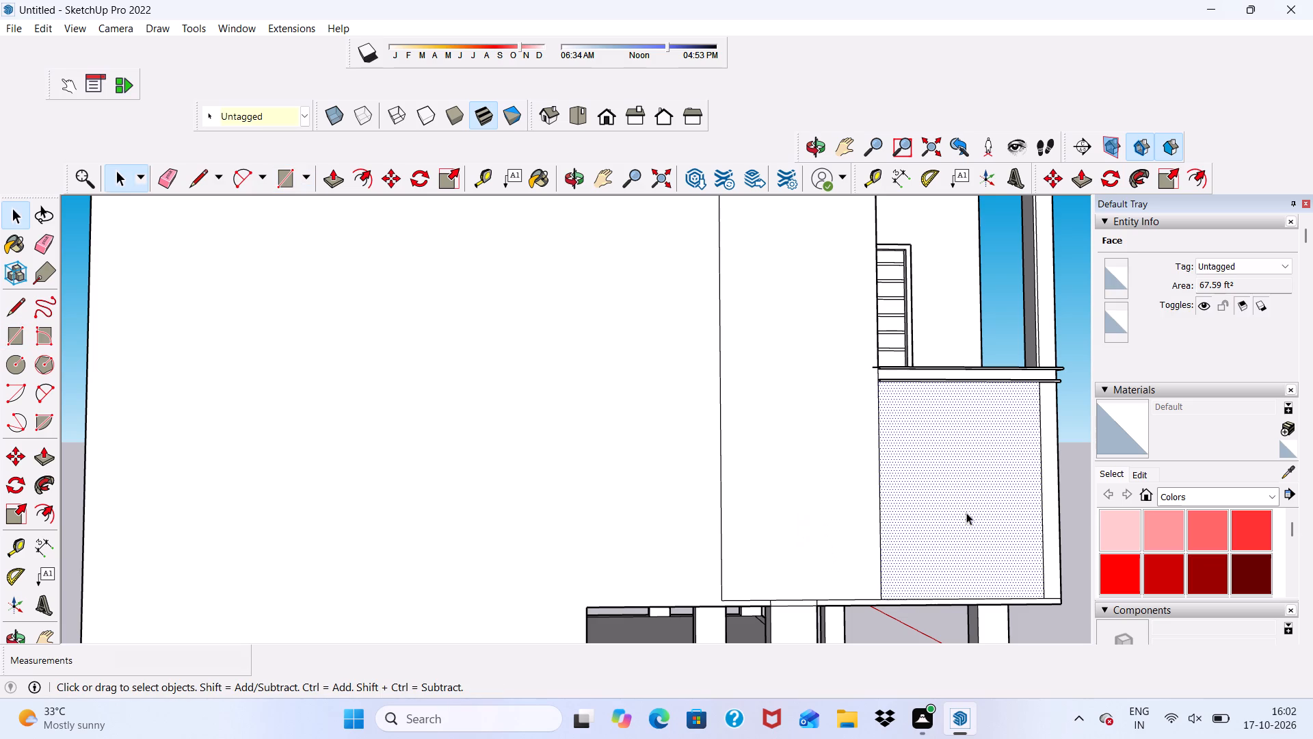
{"action": "key", "text": "Delete"}
{"action": "scroll", "coordinate": [966, 513], "scroll_direction": "up", "scroll_amount": 1}
{"action": "scroll", "coordinate": [897, 506], "scroll_direction": "down", "scroll_amount": 3}
{"action": "scroll", "coordinate": [798, 543], "scroll_direction": "up", "scroll_amount": 1}
{"action": "scroll", "coordinate": [712, 580], "scroll_direction": "down", "scroll_amount": 7}
{"action": "middle_click_drag", "start_coordinate": [726, 569], "coordinate": [677, 589]}
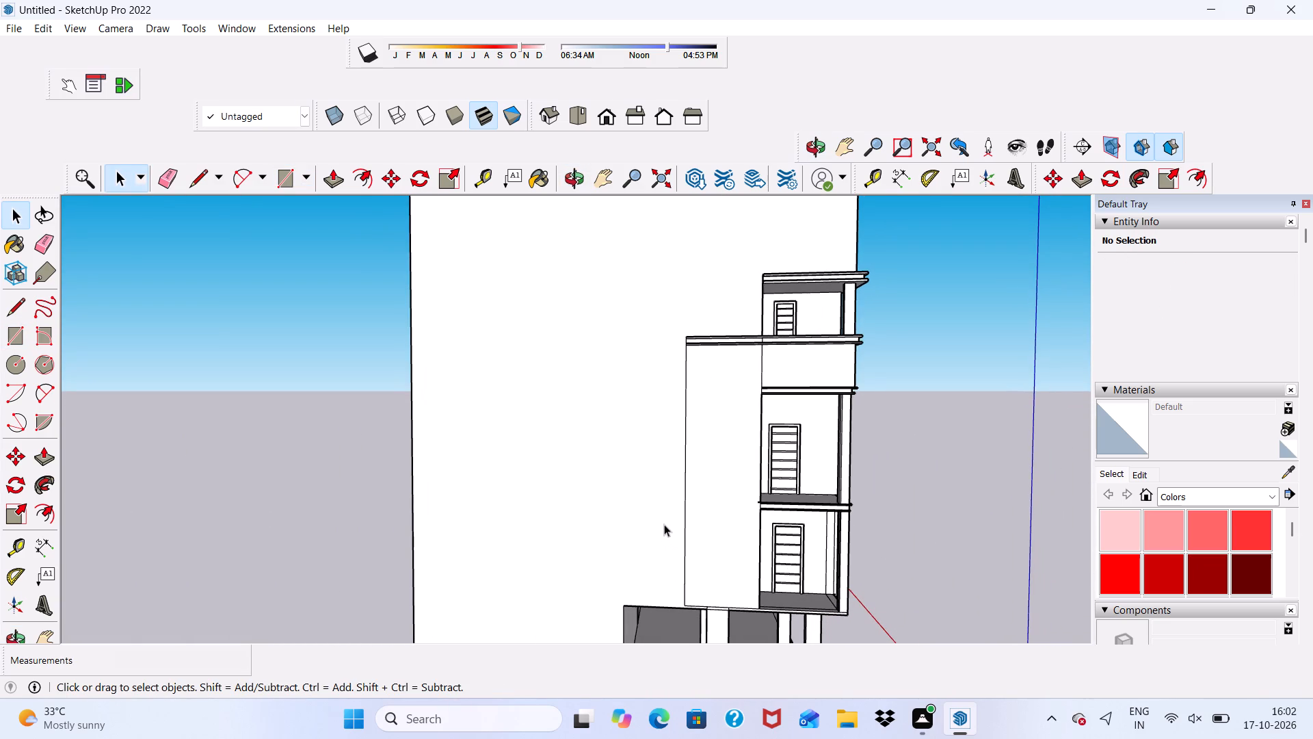
Erase the leftover vertical seam edges on the extended upper balcony band.
{"action": "left_click", "coordinate": [167, 177]}
{"action": "scroll", "coordinate": [609, 340], "scroll_direction": "up", "scroll_amount": 3}
{"action": "scroll", "coordinate": [734, 376], "scroll_direction": "up", "scroll_amount": 4}
{"action": "left_click_drag", "start_coordinate": [853, 377], "coordinate": [877, 377]}
{"action": "scroll", "coordinate": [868, 322], "scroll_direction": "up", "scroll_amount": 12}
{"action": "left_click", "coordinate": [856, 320]}
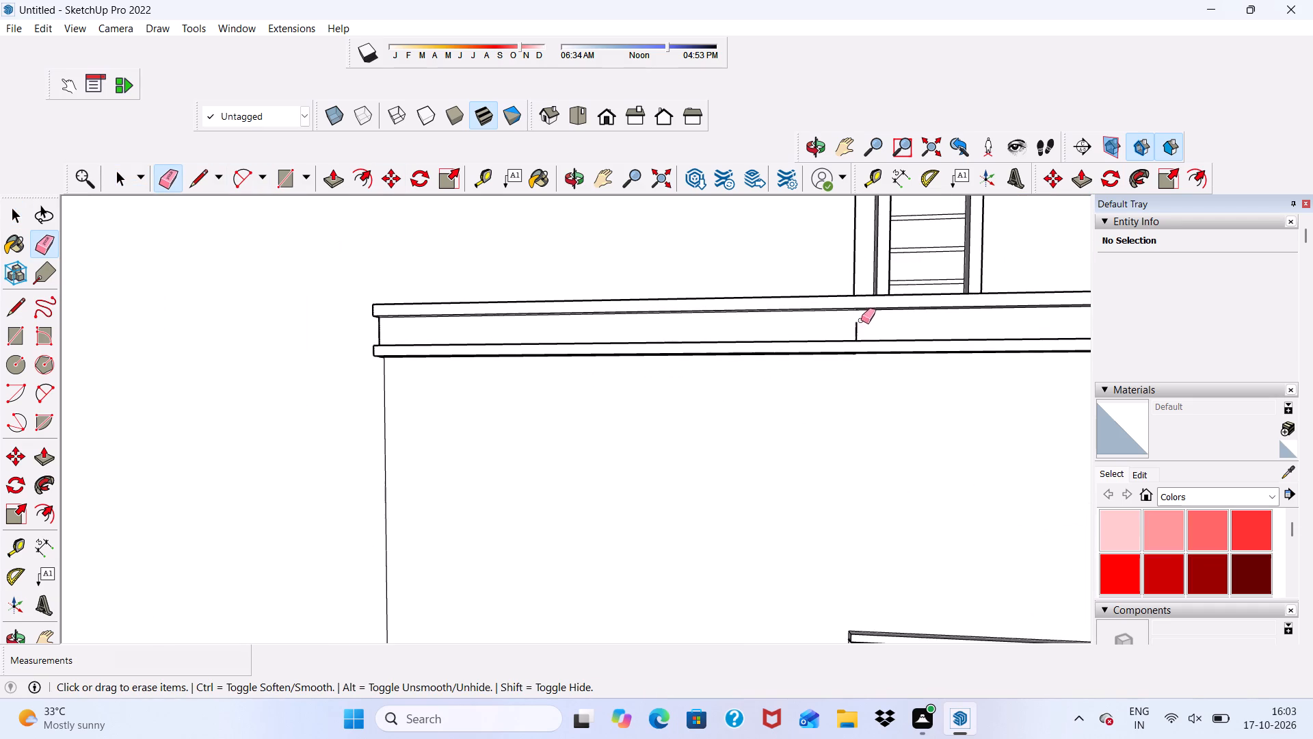
{"action": "scroll", "coordinate": [849, 315], "scroll_direction": "down", "scroll_amount": 4}
{"action": "scroll", "coordinate": [847, 330], "scroll_direction": "up", "scroll_amount": 10}
{"action": "left_click_drag", "start_coordinate": [857, 331], "coordinate": [873, 317]}
{"action": "scroll", "coordinate": [835, 317], "scroll_direction": "down", "scroll_amount": 5}
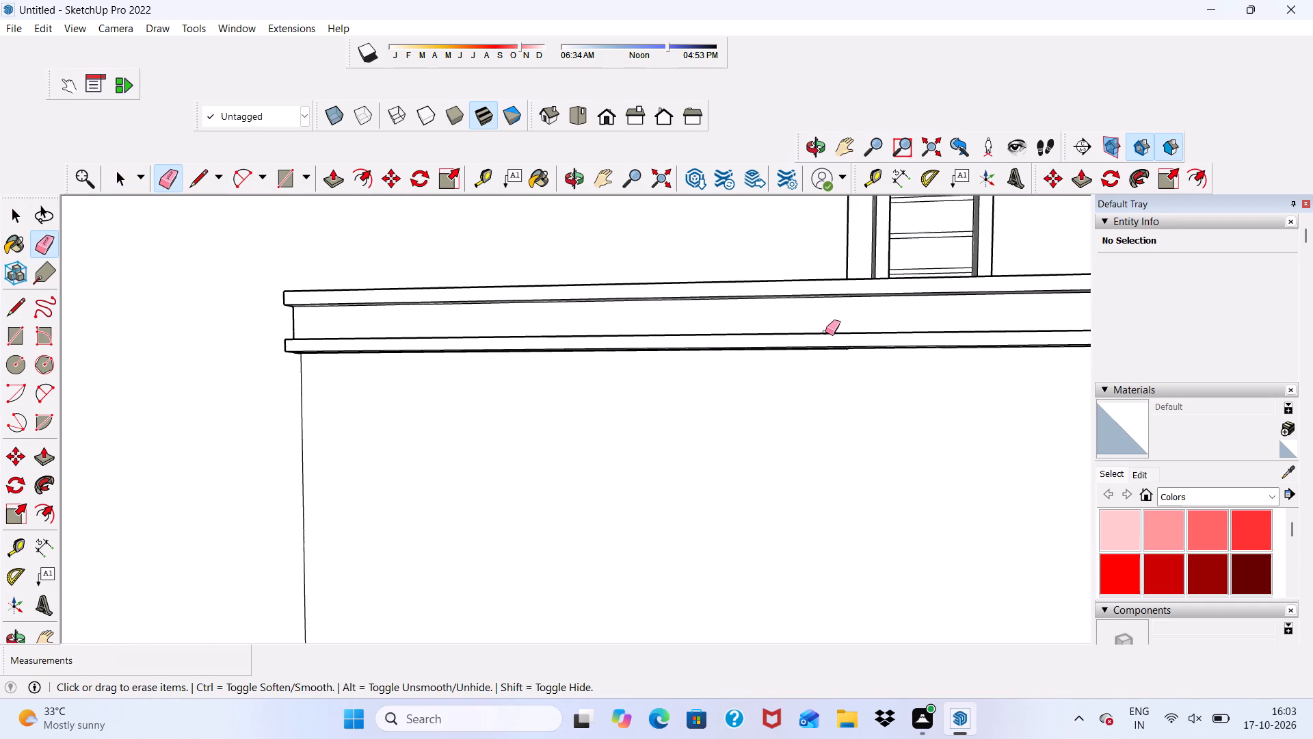
{"action": "key", "text": "space"}
Draw a rectangular strip about 15' 1 5/16" by 10 1/16" directly beneath the extended band, spanning the side wall and balcony parapet.
{"action": "left_click", "coordinate": [278, 181]}
{"action": "scroll", "coordinate": [355, 439], "scroll_direction": "up", "scroll_amount": 3}
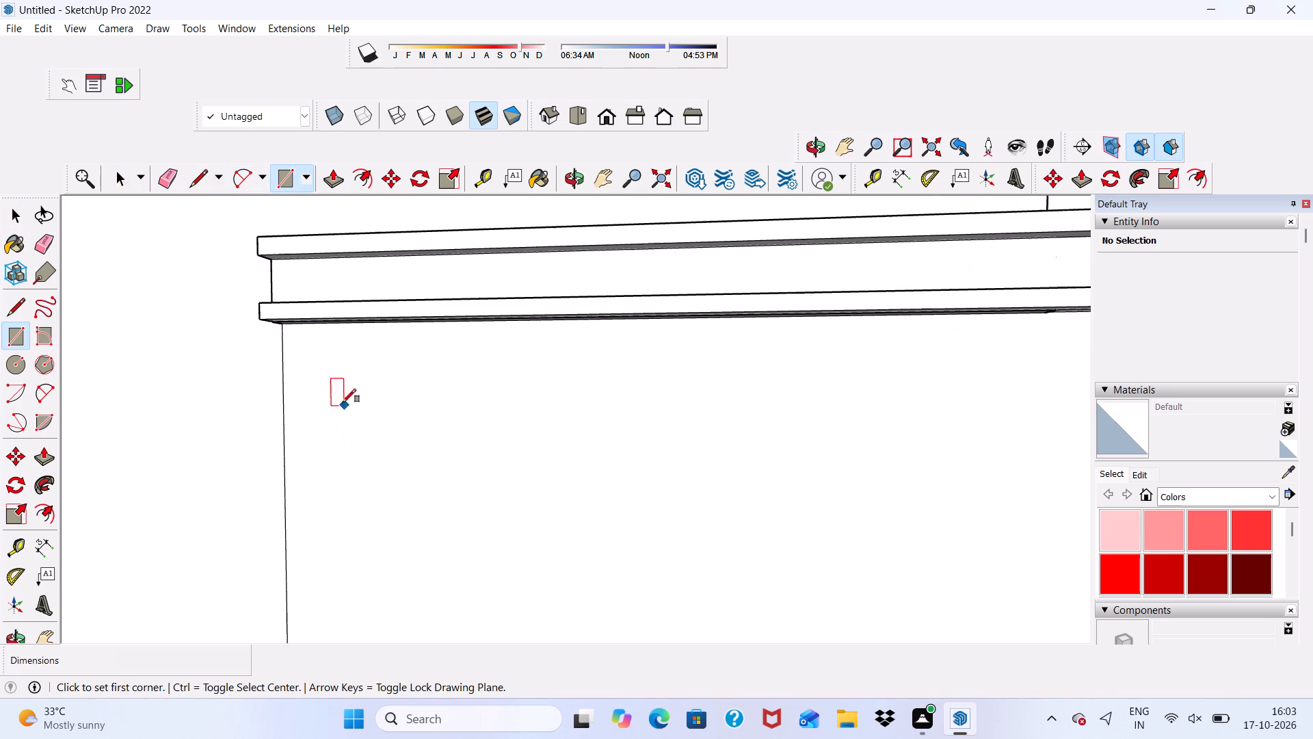
{"action": "middle_click_drag", "start_coordinate": [317, 348], "coordinate": [324, 296]}
{"action": "scroll", "coordinate": [321, 296], "scroll_direction": "up", "scroll_amount": 5}
{"action": "left_click", "coordinate": [284, 279]}
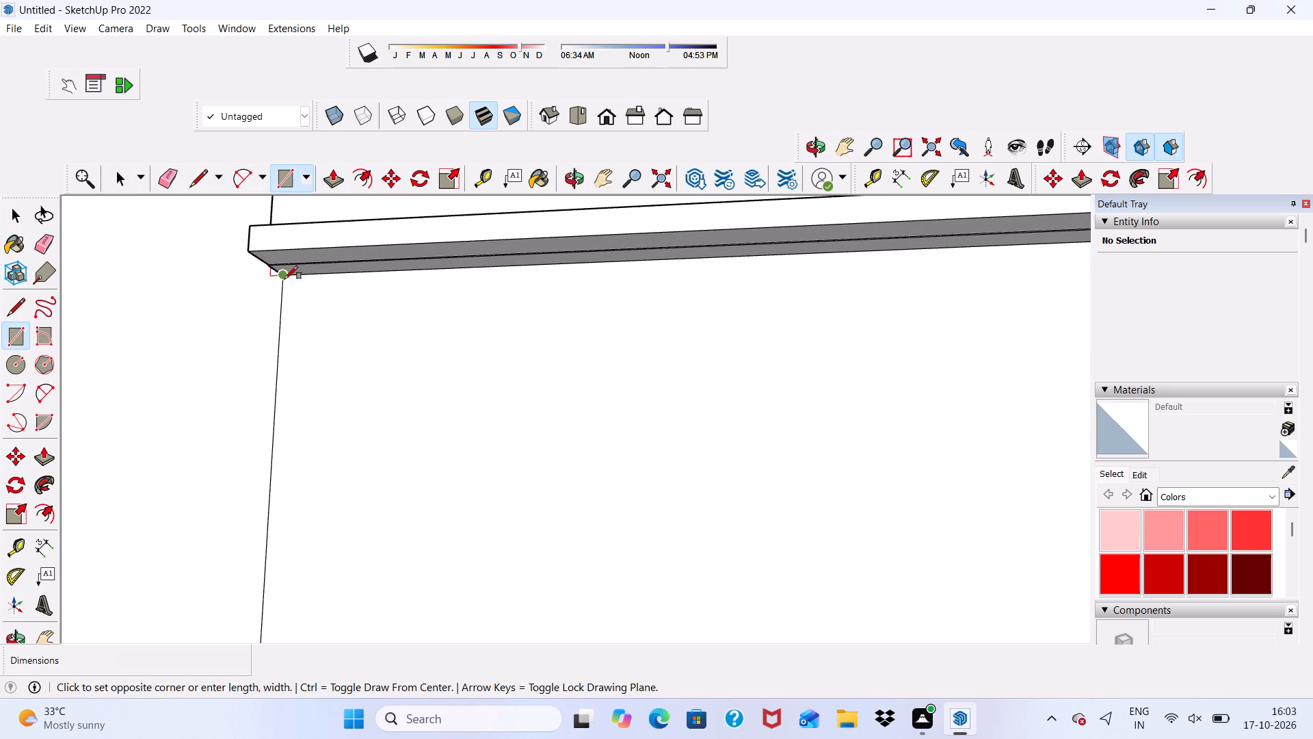
{"action": "scroll", "coordinate": [225, 361], "scroll_direction": "down", "scroll_amount": 15}
{"action": "scroll", "coordinate": [553, 429], "scroll_direction": "down", "scroll_amount": 1}
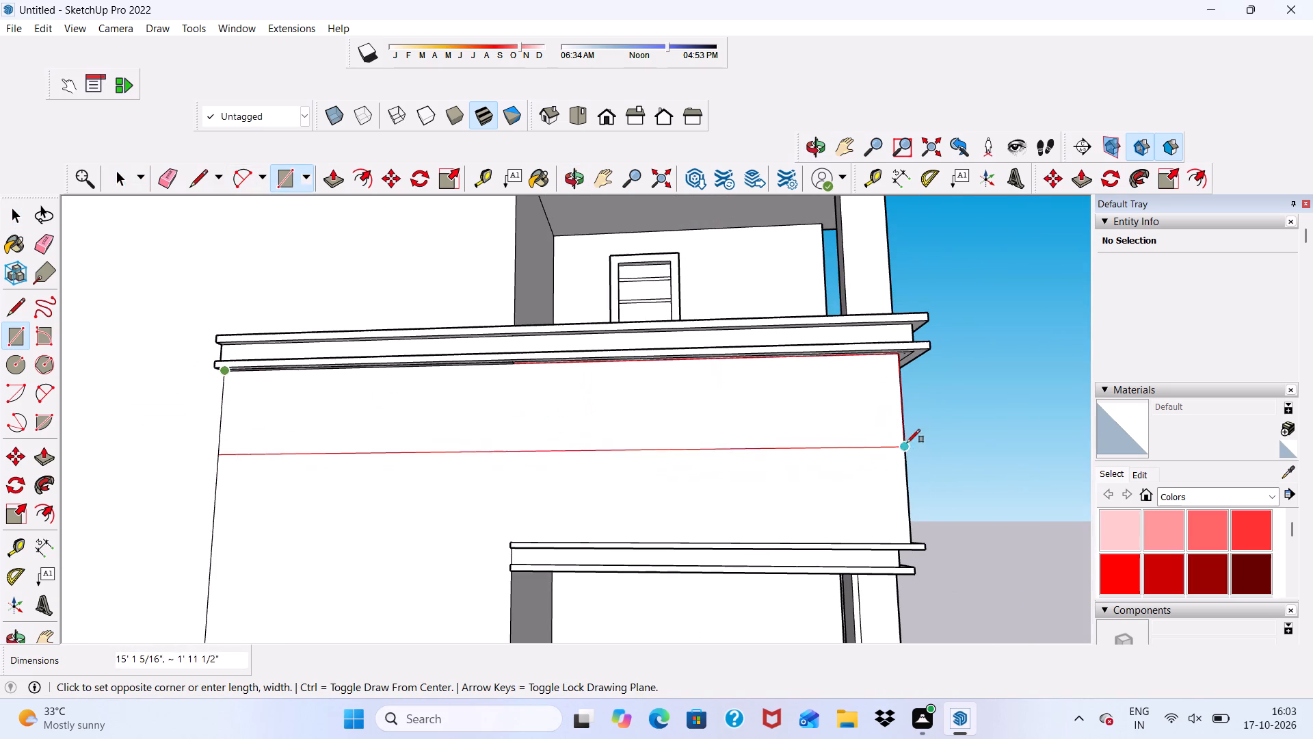
{"action": "scroll", "coordinate": [897, 411], "scroll_direction": "up", "scroll_amount": 2}
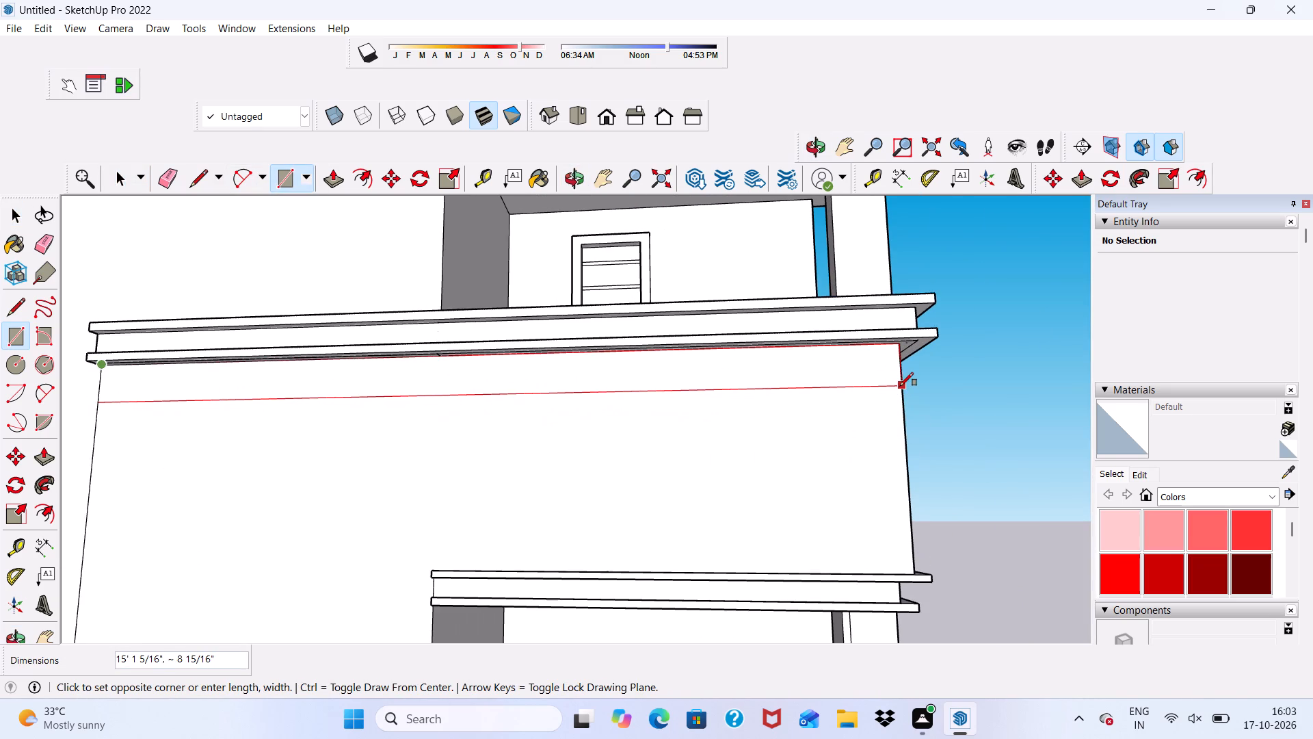
{"action": "left_click", "coordinate": [901, 391]}
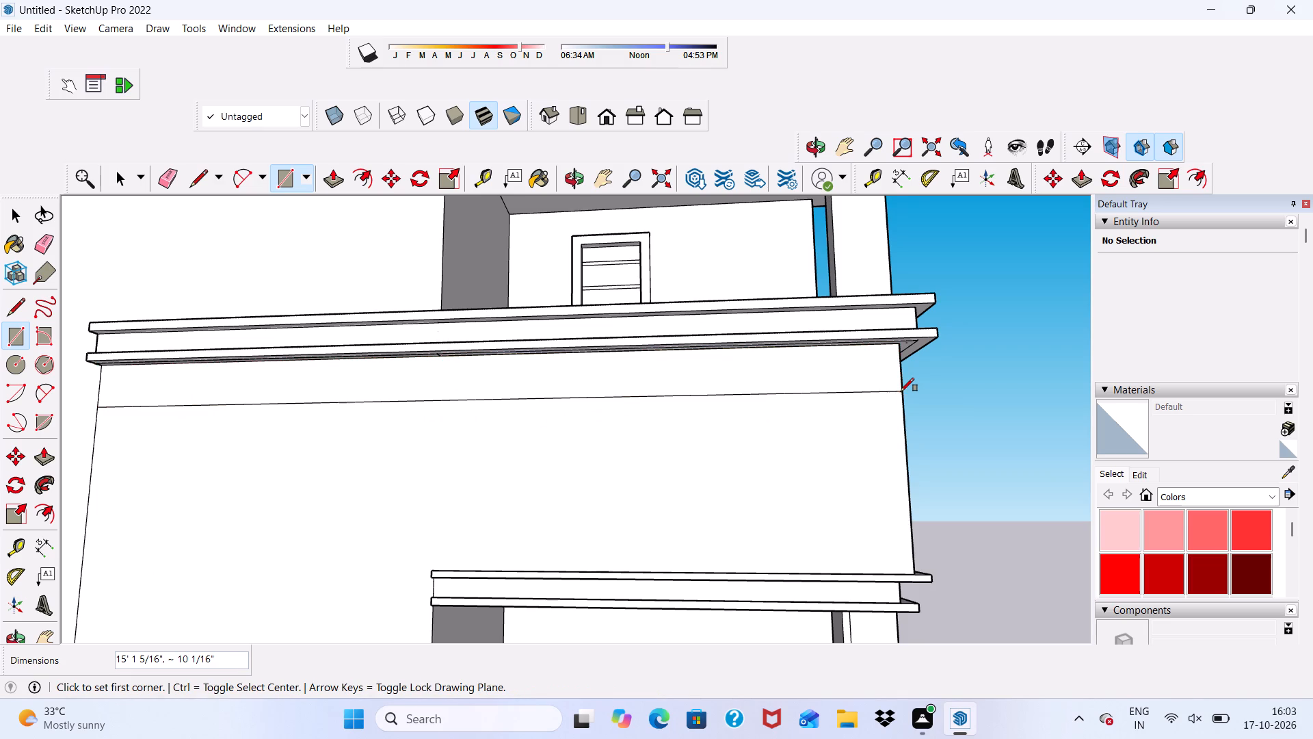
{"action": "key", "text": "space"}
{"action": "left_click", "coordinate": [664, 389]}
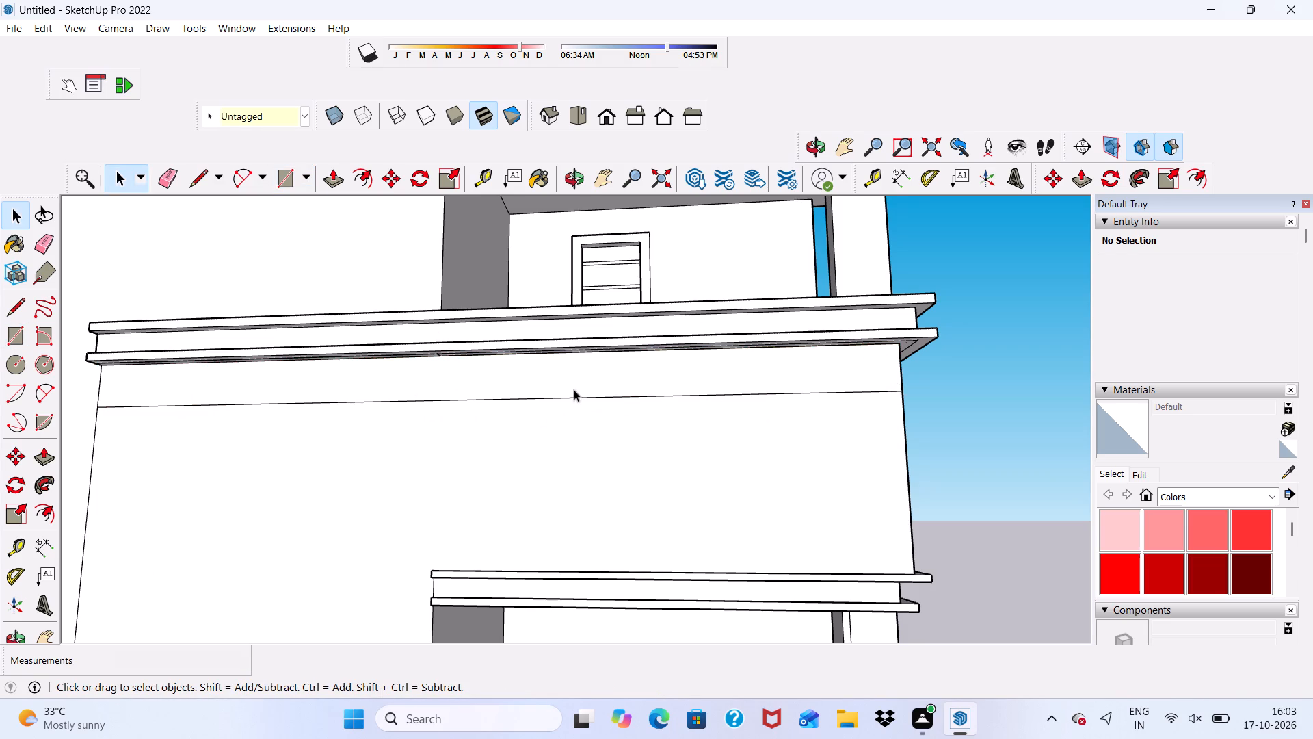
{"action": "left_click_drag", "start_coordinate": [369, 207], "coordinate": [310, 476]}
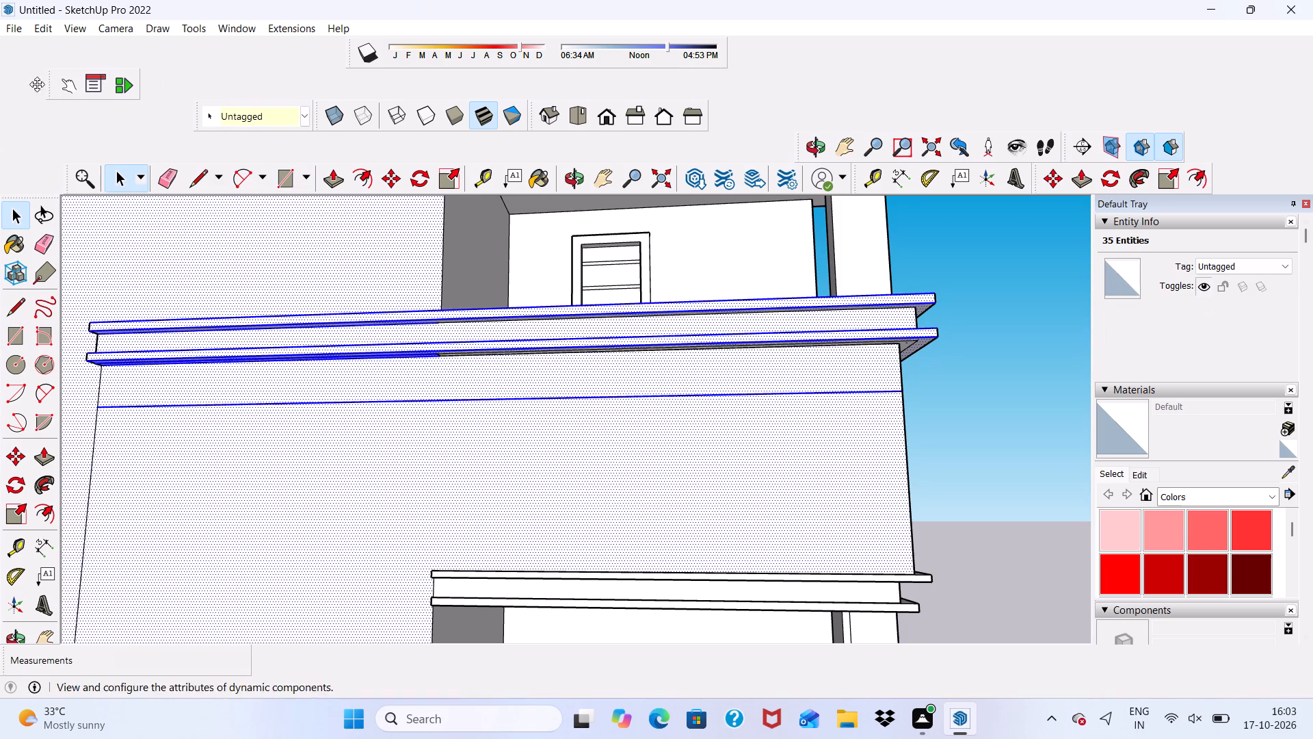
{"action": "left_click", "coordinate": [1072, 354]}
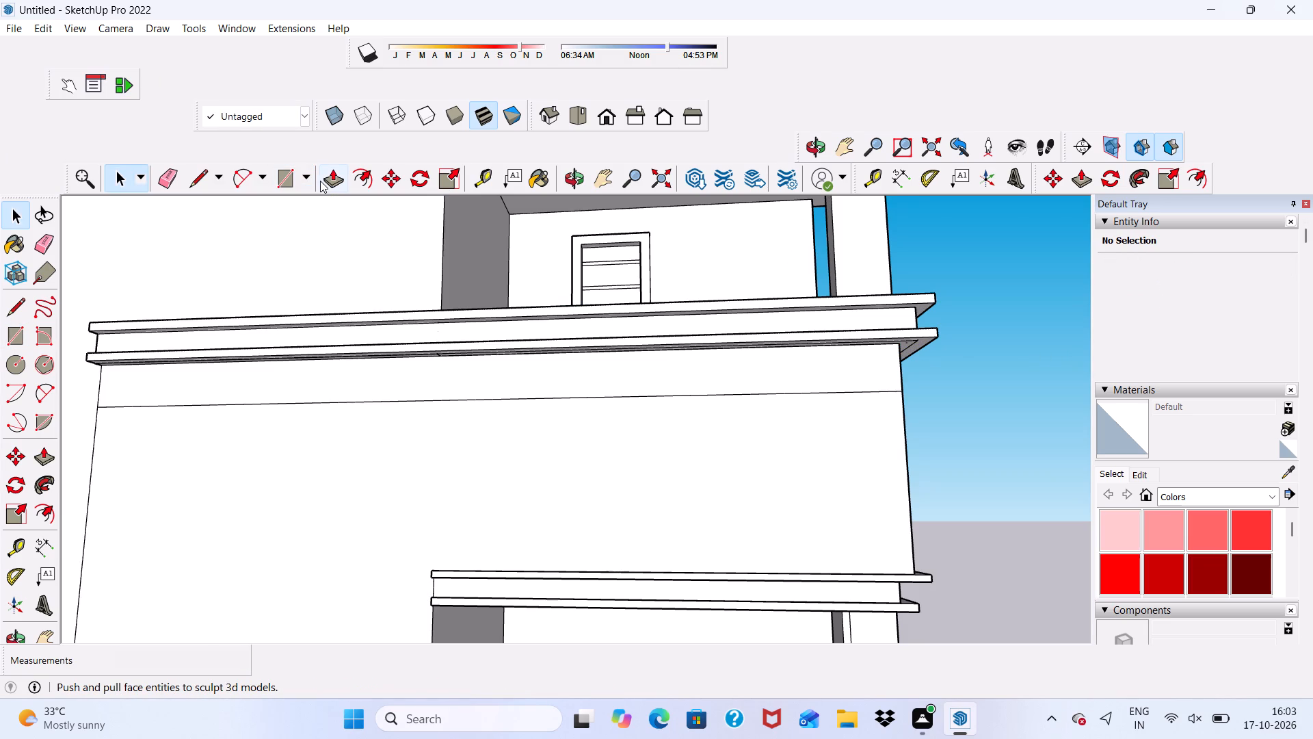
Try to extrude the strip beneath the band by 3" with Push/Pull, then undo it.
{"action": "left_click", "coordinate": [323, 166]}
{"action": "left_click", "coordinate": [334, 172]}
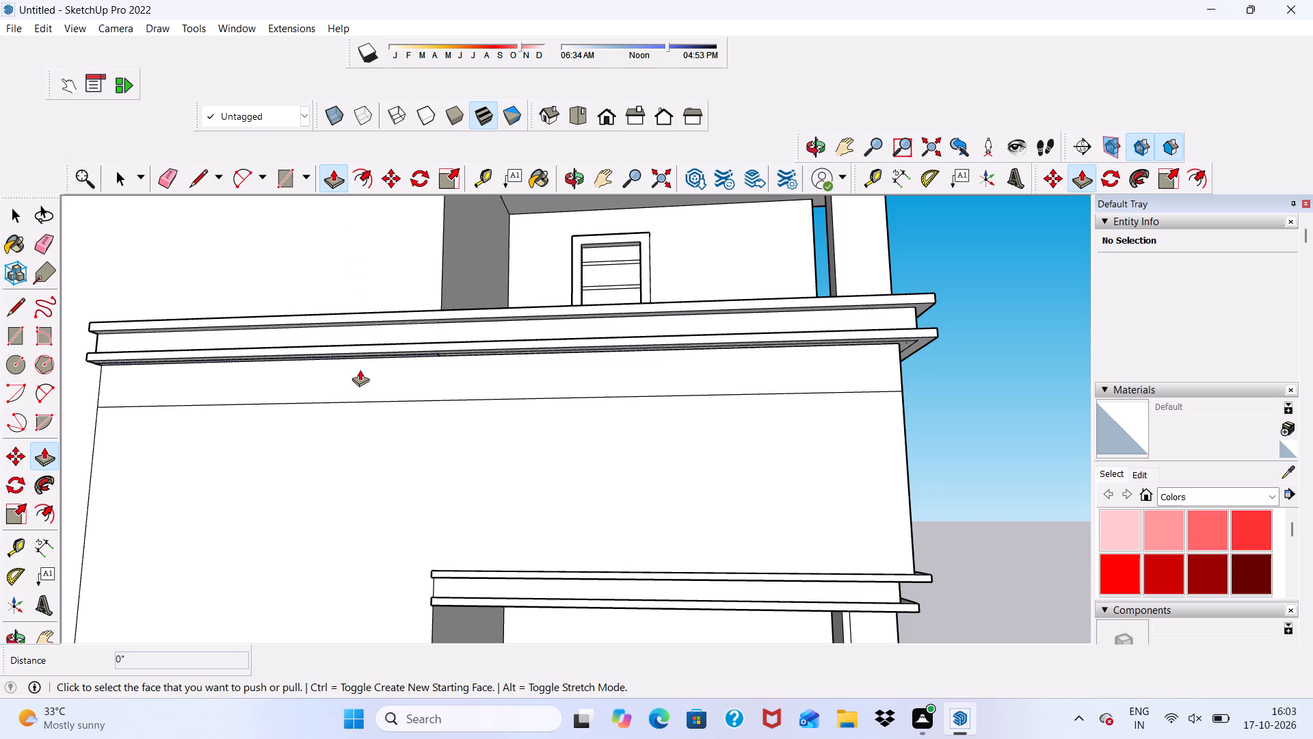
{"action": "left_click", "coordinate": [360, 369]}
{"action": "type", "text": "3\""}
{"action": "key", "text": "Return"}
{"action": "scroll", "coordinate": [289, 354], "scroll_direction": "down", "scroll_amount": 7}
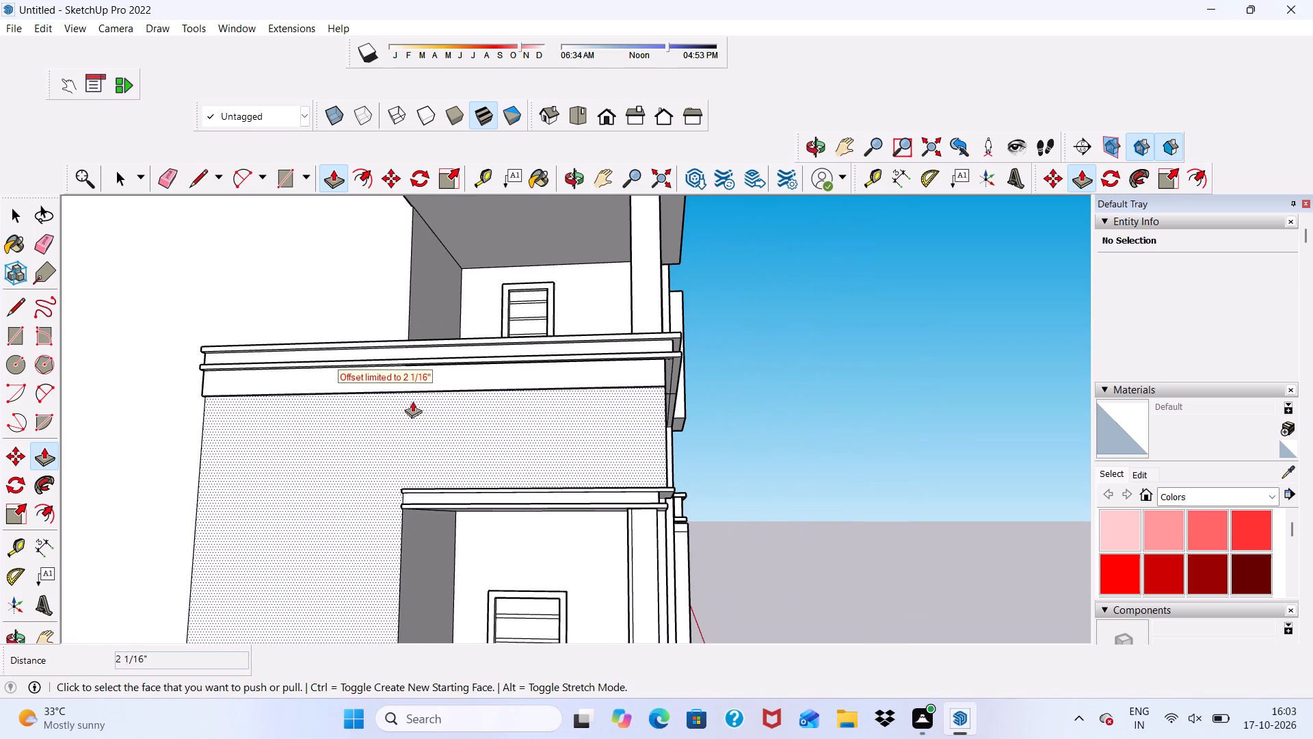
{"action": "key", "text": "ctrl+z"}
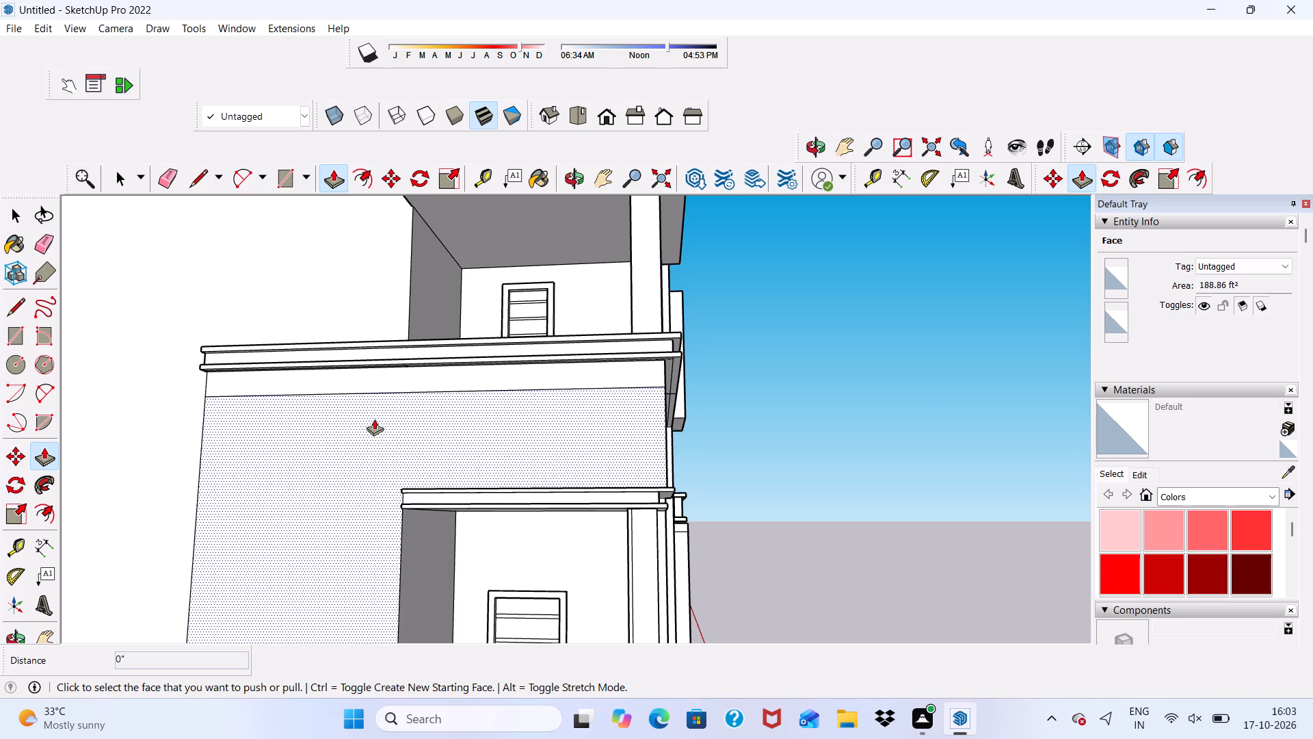
Copy the strip beneath the band straight down about 1' 1 1/8" and repeat the copy 25 times.
{"action": "scroll", "coordinate": [393, 395], "scroll_direction": "up", "scroll_amount": 1}
{"action": "key", "text": "space"}
{"action": "double_click", "coordinate": [409, 374]}
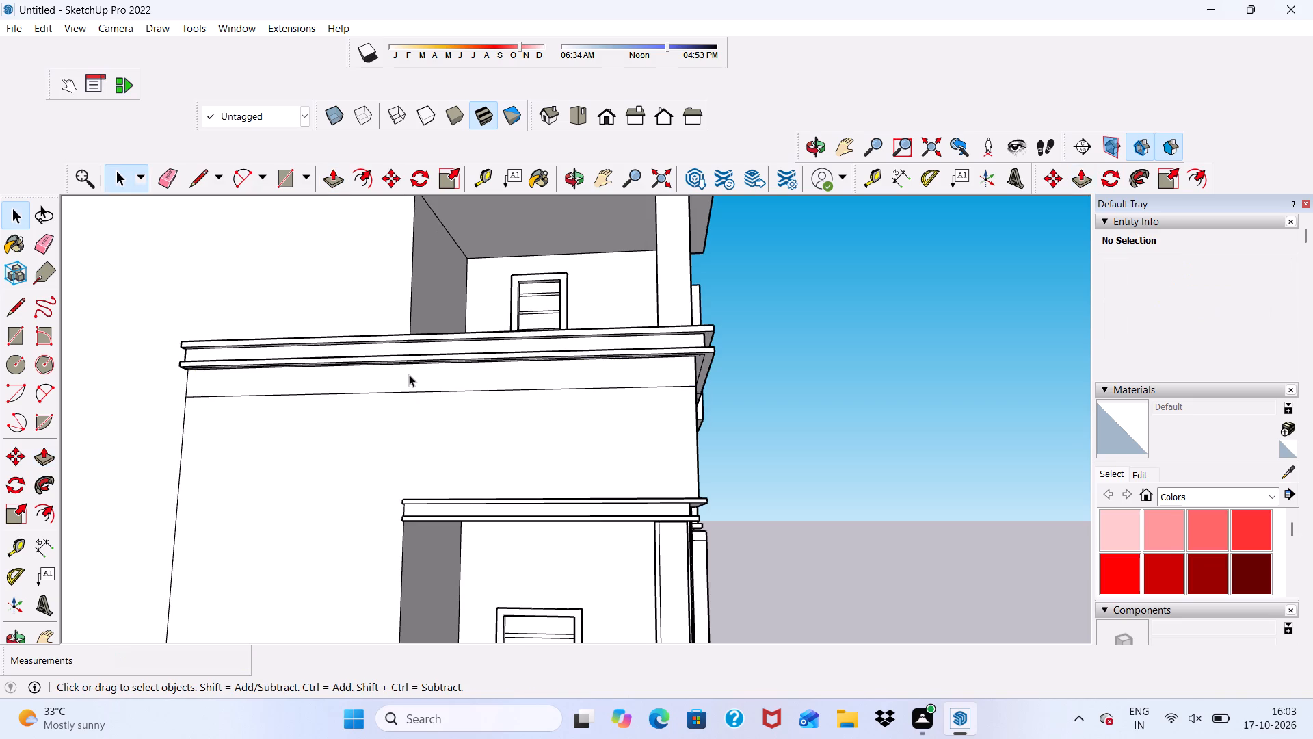
{"action": "left_click", "coordinate": [389, 168]}
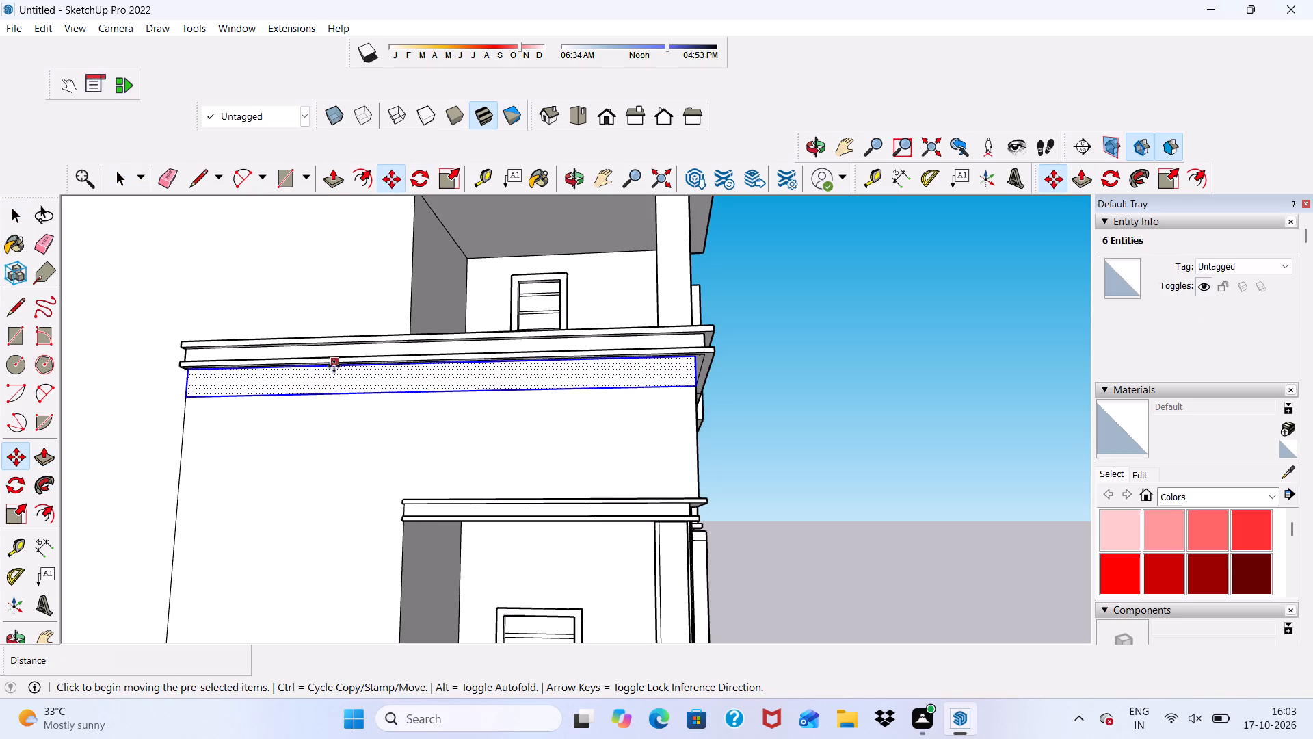
{"action": "left_click", "coordinate": [334, 380]}
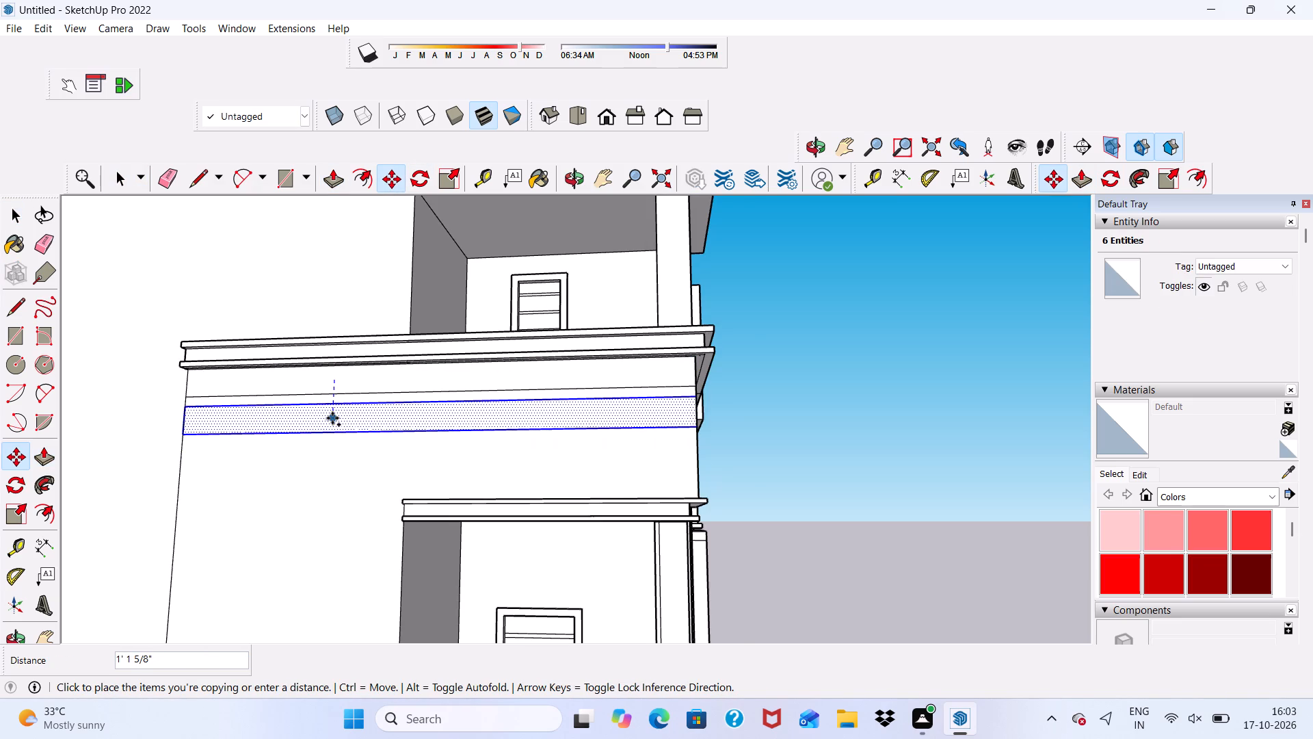
{"action": "left_click", "coordinate": [332, 417]}
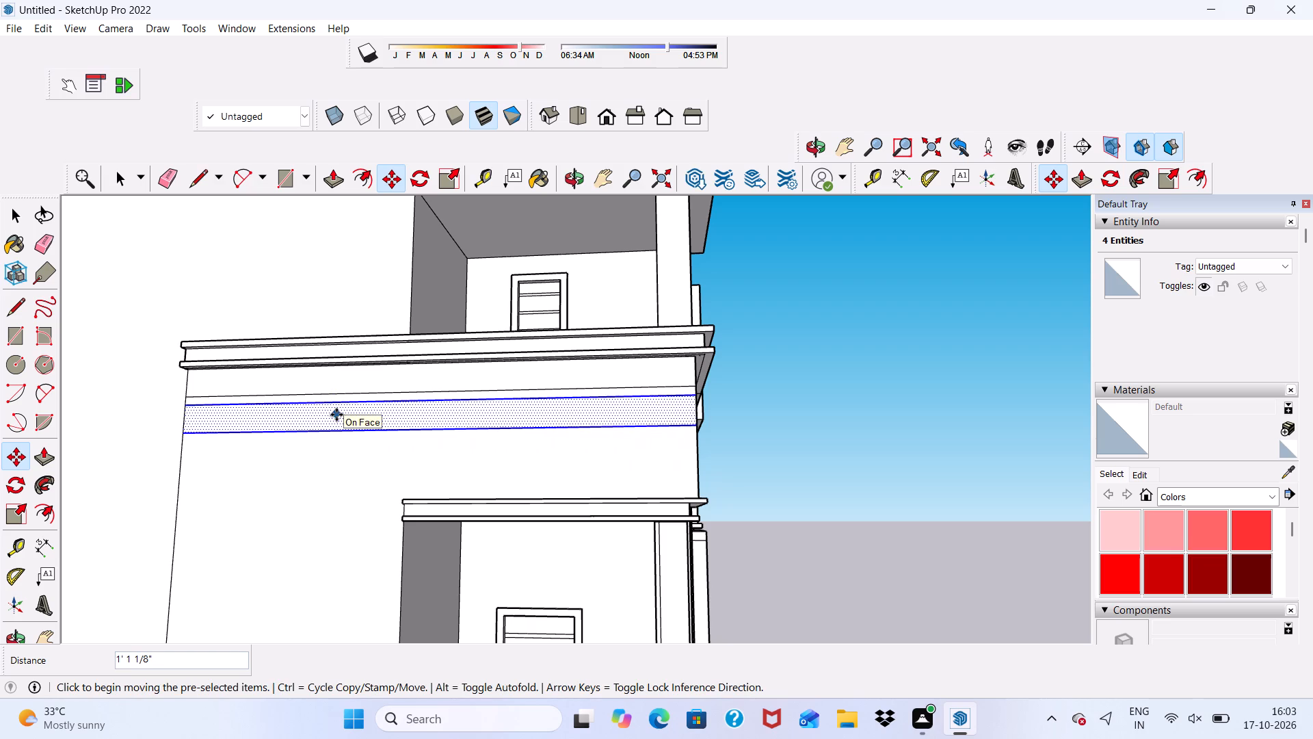
{"action": "key", "text": "shift+asterisk"}
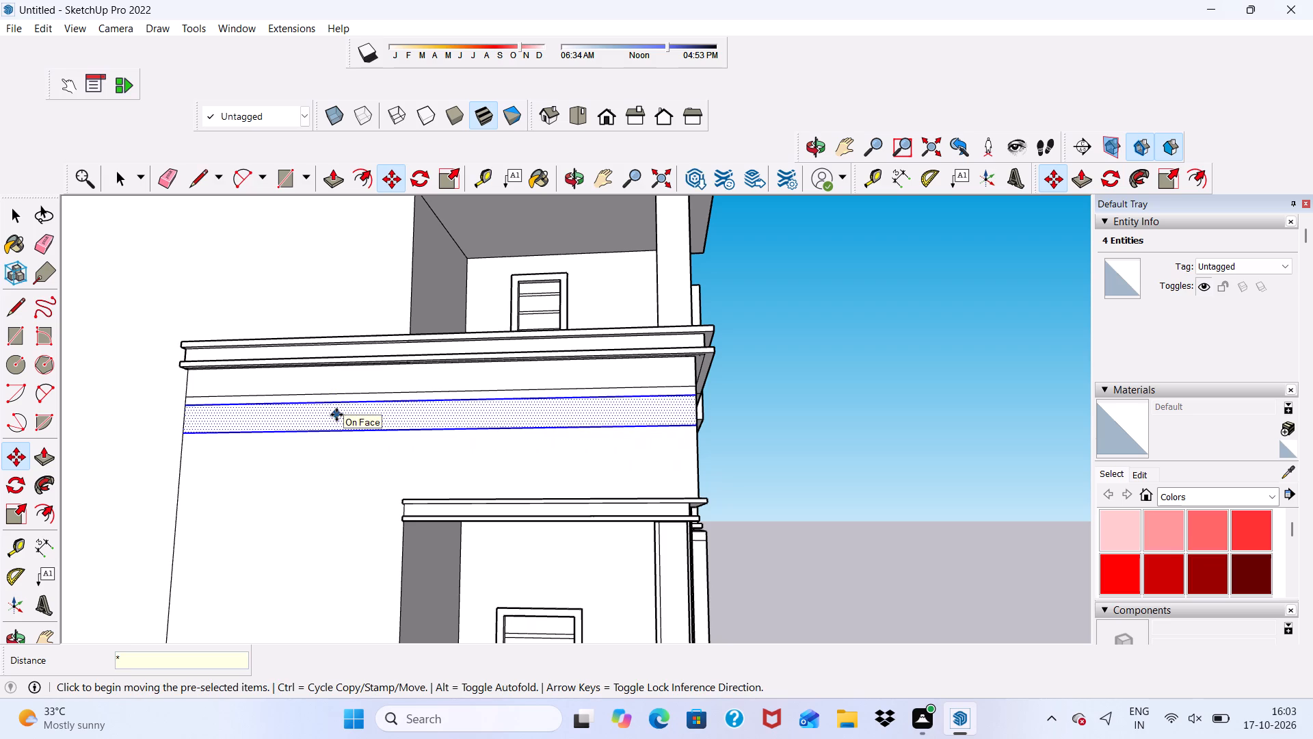
{"action": "type", "text": "25"}
{"action": "key", "text": "Return"}
Erase the horizontal edges of the three surplus strips below the slab, between the columns and across the corner column.
{"action": "scroll", "coordinate": [347, 305], "scroll_direction": "down", "scroll_amount": 14}
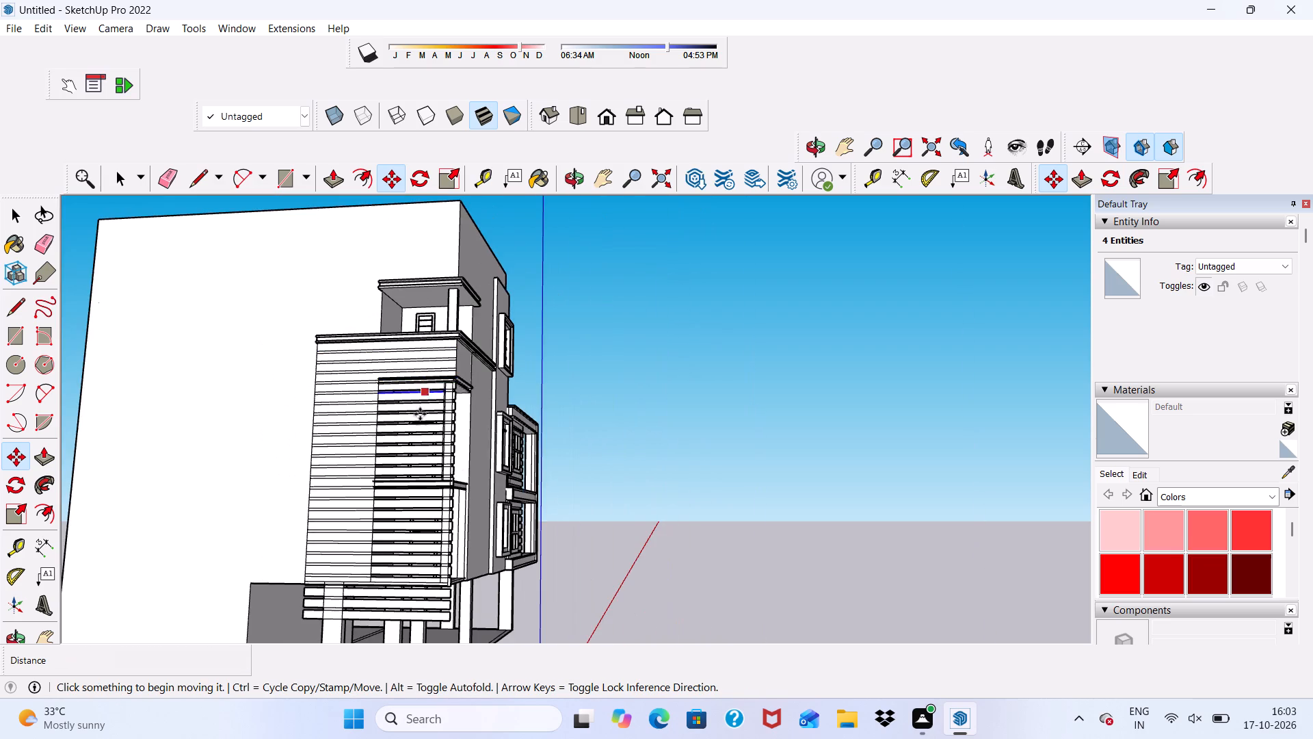
{"action": "middle_click_drag", "start_coordinate": [417, 426], "coordinate": [410, 349]}
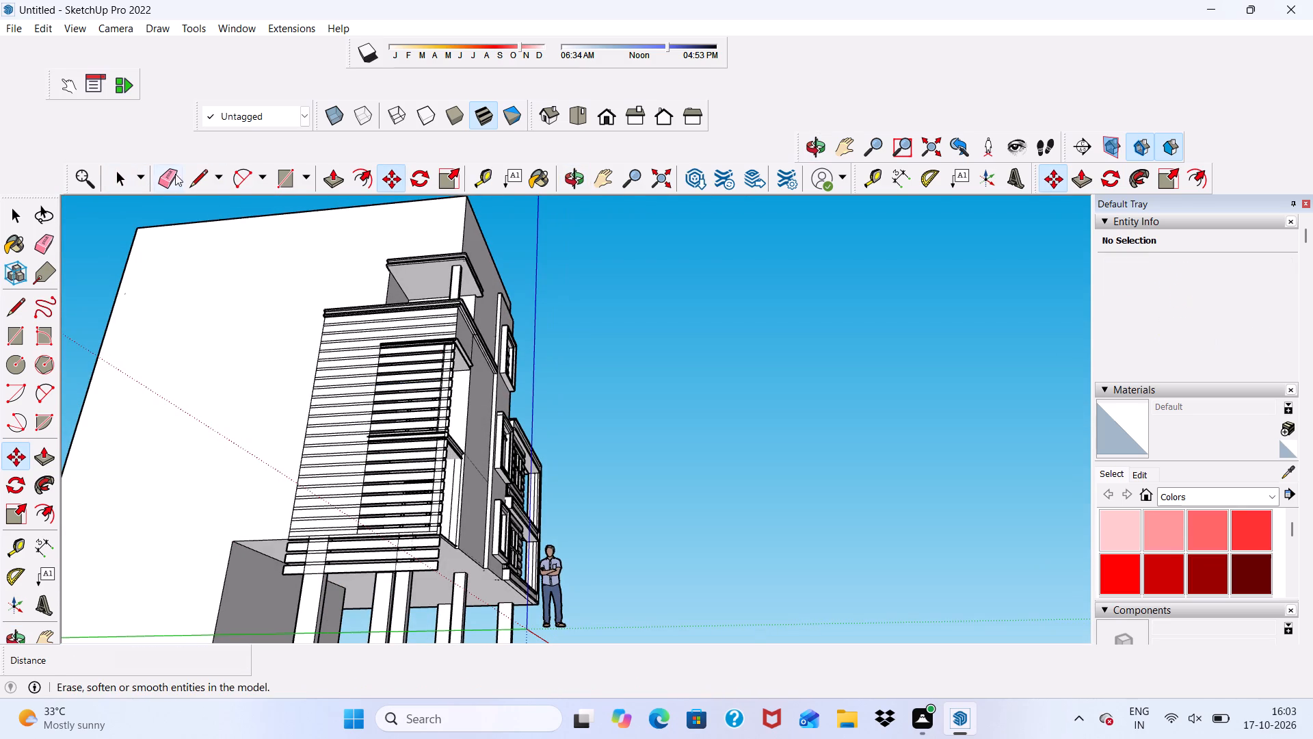
{"action": "left_click", "coordinate": [161, 174]}
{"action": "scroll", "coordinate": [363, 569], "scroll_direction": "up", "scroll_amount": 12}
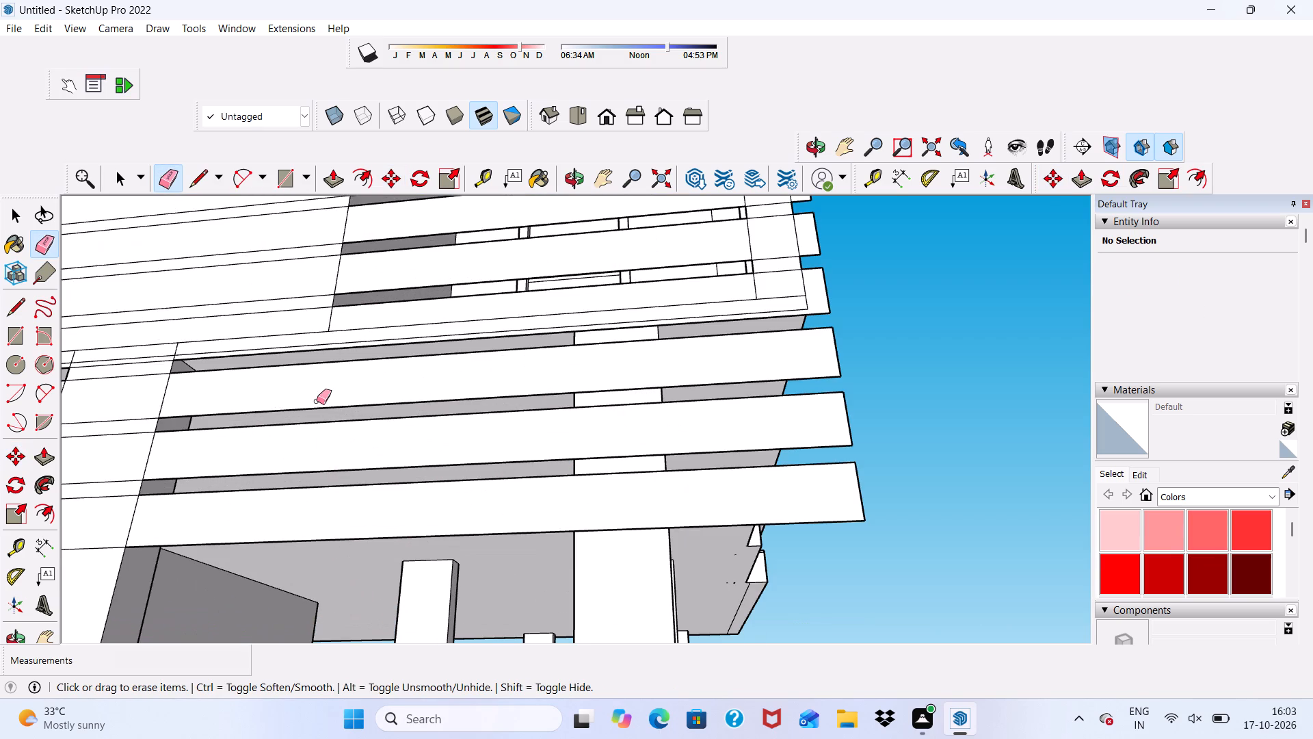
{"action": "left_click_drag", "start_coordinate": [373, 358], "coordinate": [372, 539]}
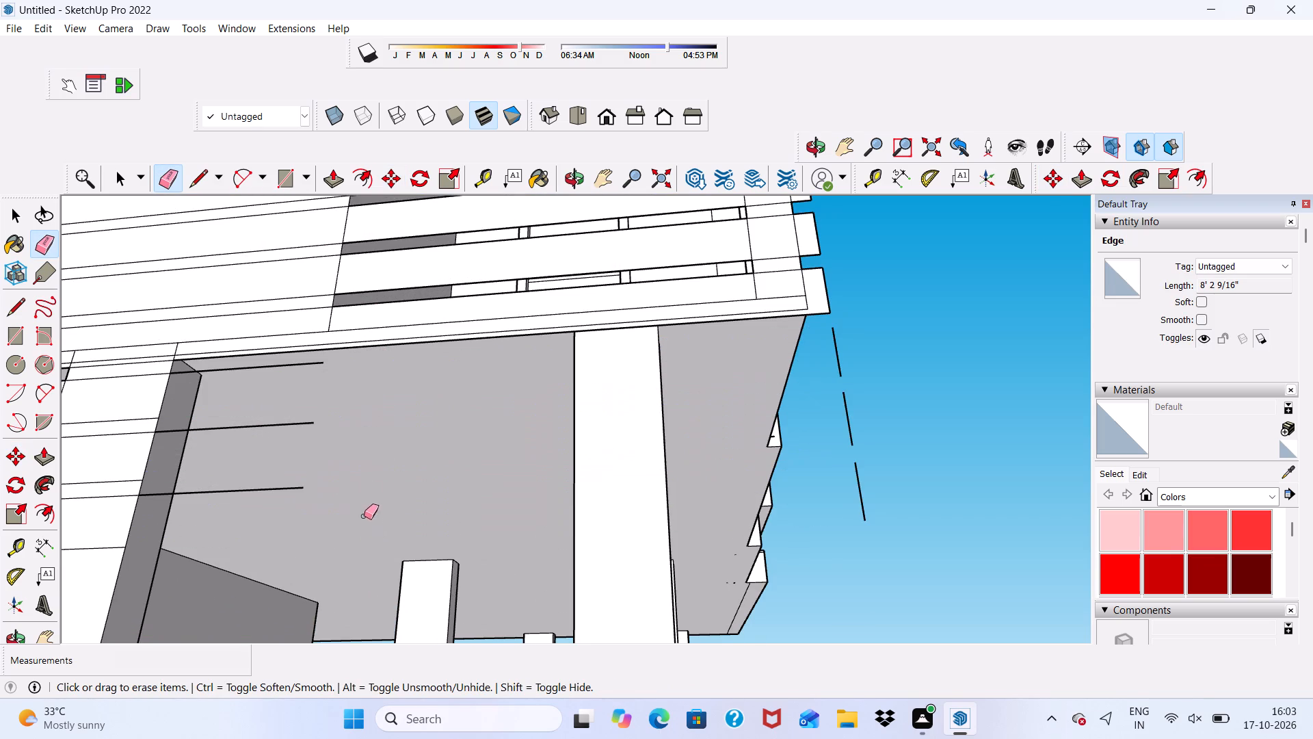
{"action": "left_click_drag", "start_coordinate": [271, 366], "coordinate": [221, 505]}
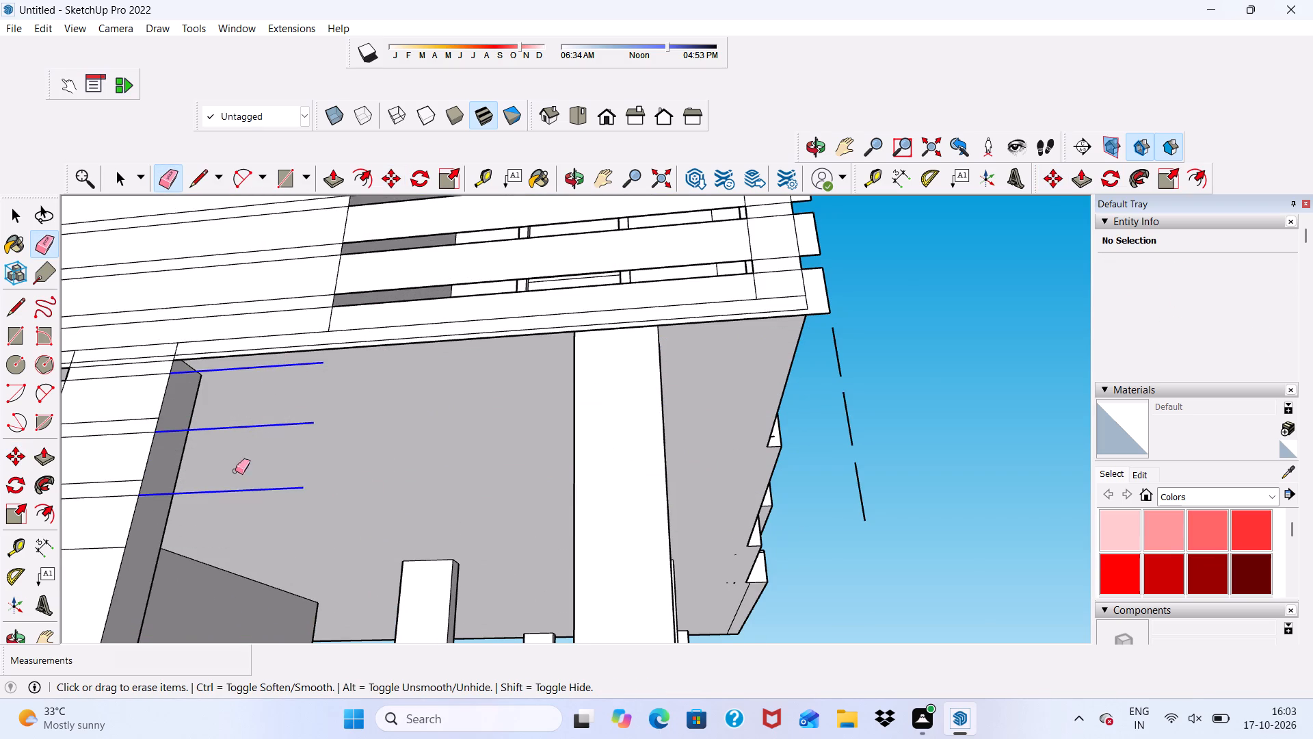
{"action": "scroll", "coordinate": [238, 460], "scroll_direction": "down", "scroll_amount": 7}
{"action": "scroll", "coordinate": [187, 422], "scroll_direction": "up", "scroll_amount": 2}
{"action": "left_click_drag", "start_coordinate": [190, 422], "coordinate": [175, 452]}
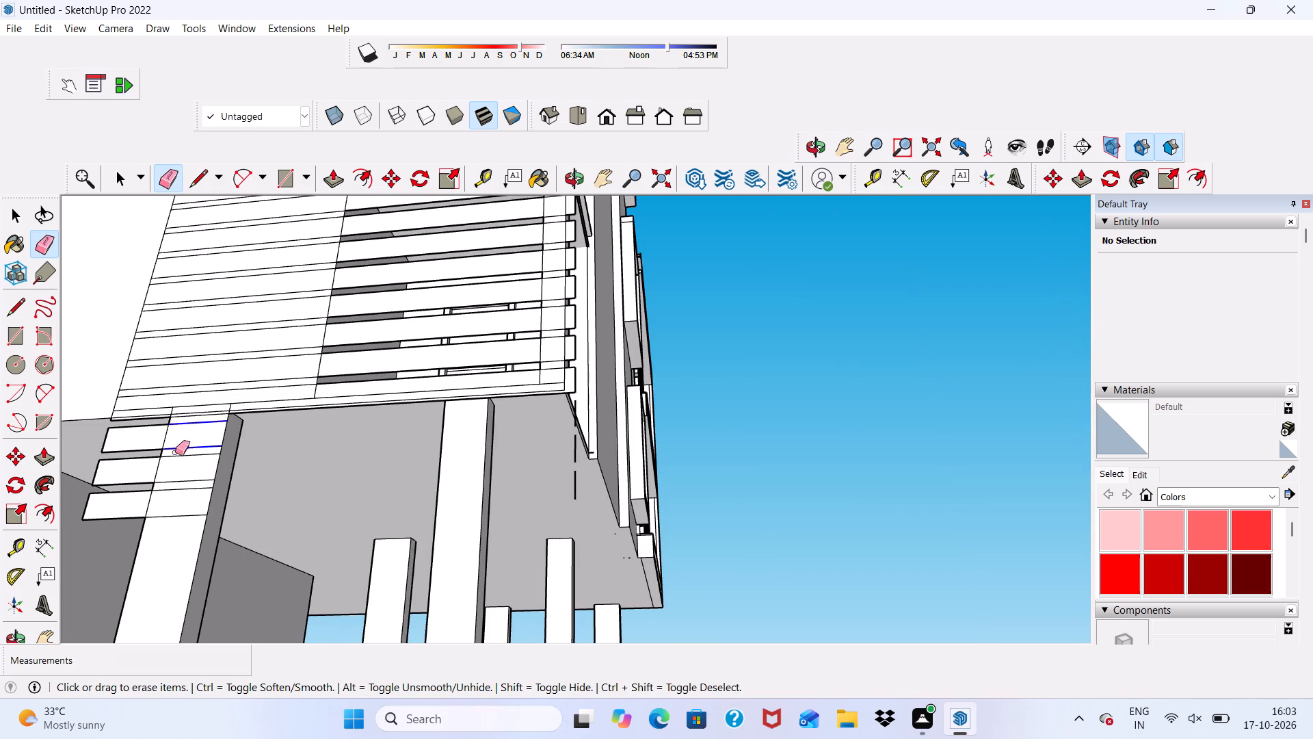
{"action": "left_click_drag", "start_coordinate": [175, 452], "coordinate": [161, 516]}
Undo an overreaching erase and remove the surplus strips' horizontal edges individually between the corner column and their outer ends, except the lowest edge.
{"action": "left_click_drag", "start_coordinate": [124, 425], "coordinate": [105, 520]}
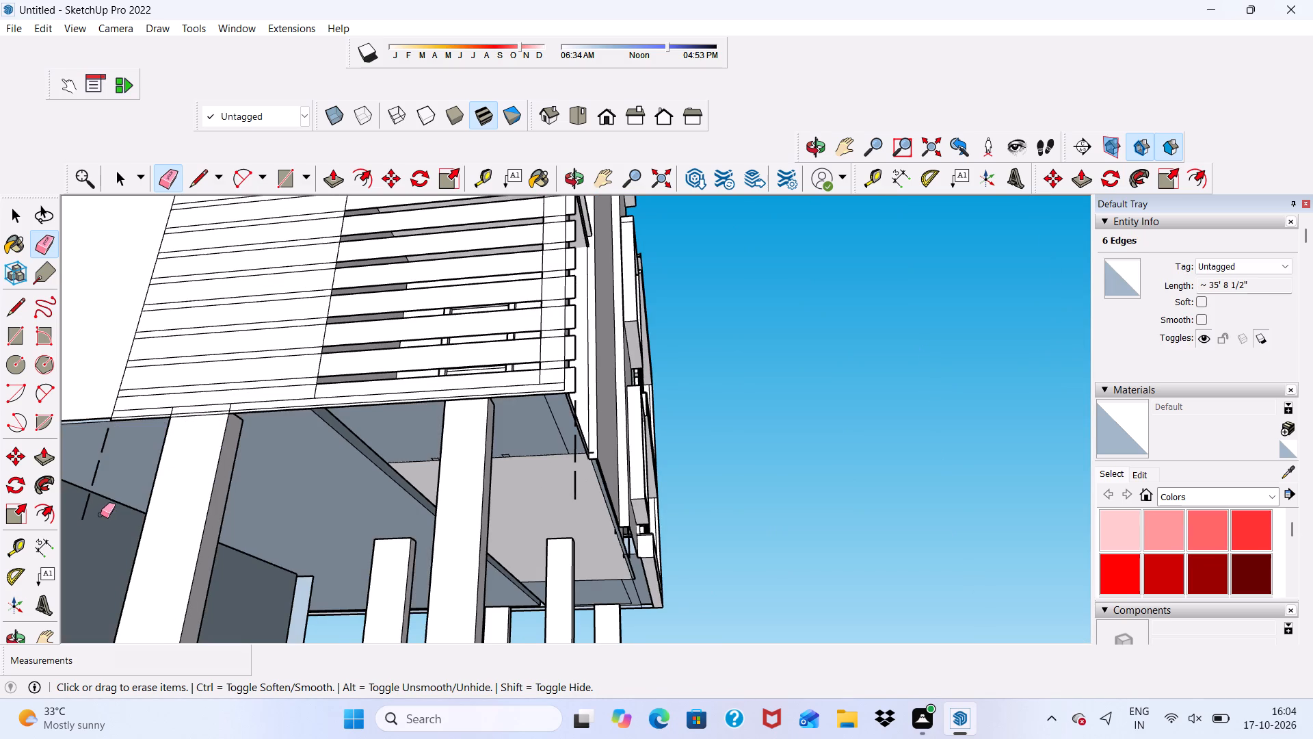
{"action": "key", "text": "ctrl+z"}
{"action": "scroll", "coordinate": [124, 452], "scroll_direction": "up", "scroll_amount": 1}
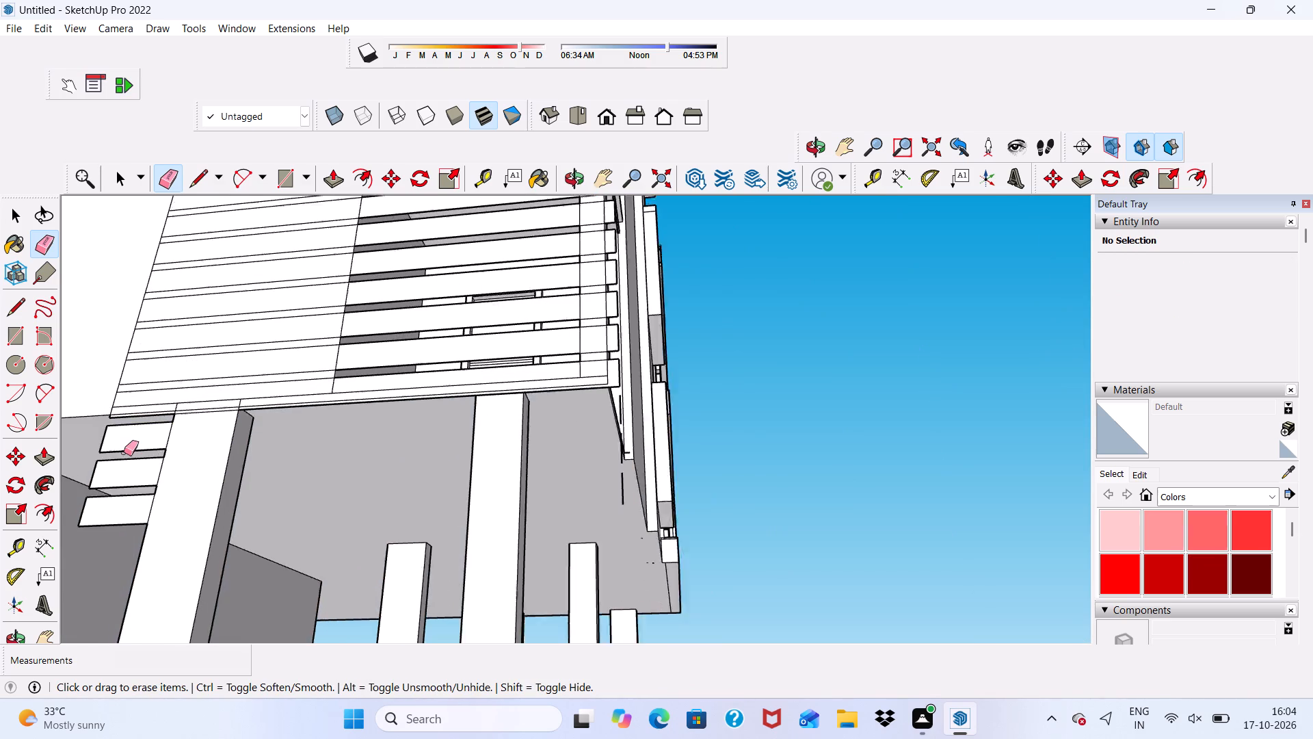
{"action": "scroll", "coordinate": [124, 452], "scroll_direction": "up", "scroll_amount": 9}
{"action": "scroll", "coordinate": [206, 398], "scroll_direction": "up", "scroll_amount": 4}
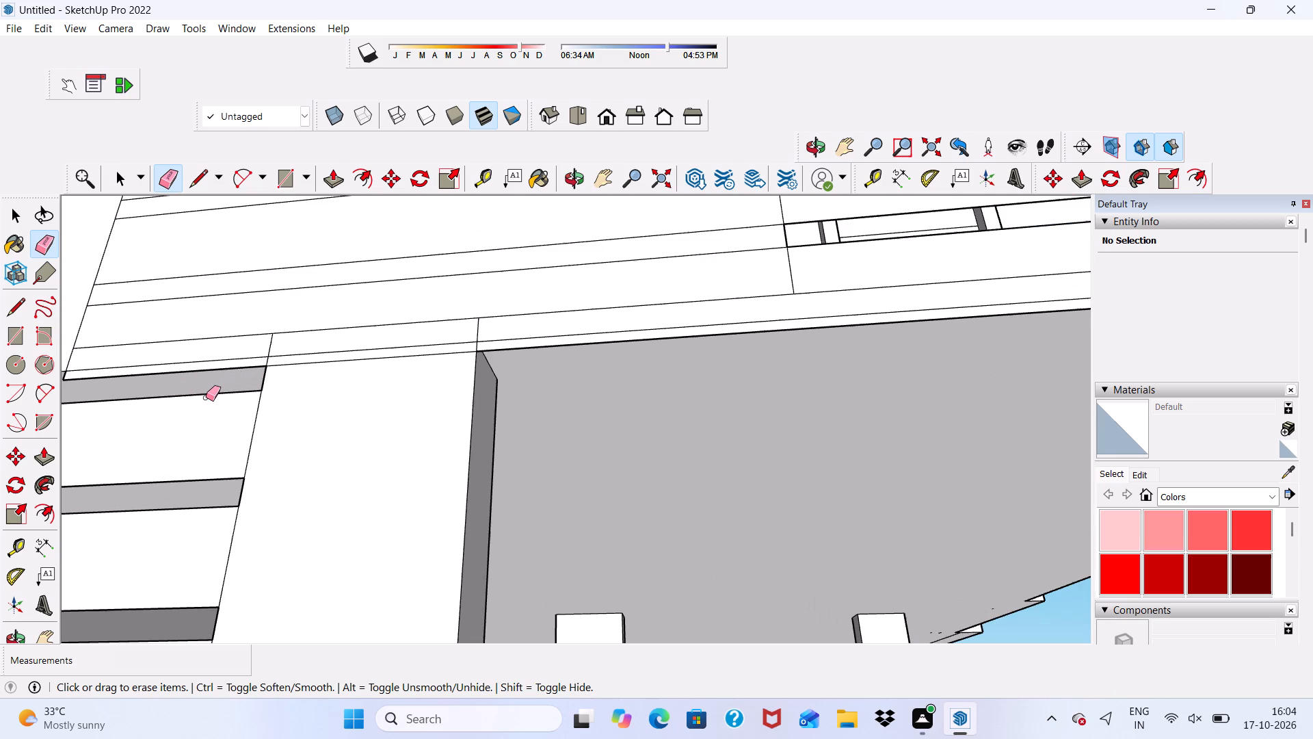
{"action": "left_click", "coordinate": [206, 398]}
{"action": "left_click", "coordinate": [206, 397]}
{"action": "left_click", "coordinate": [206, 397]}
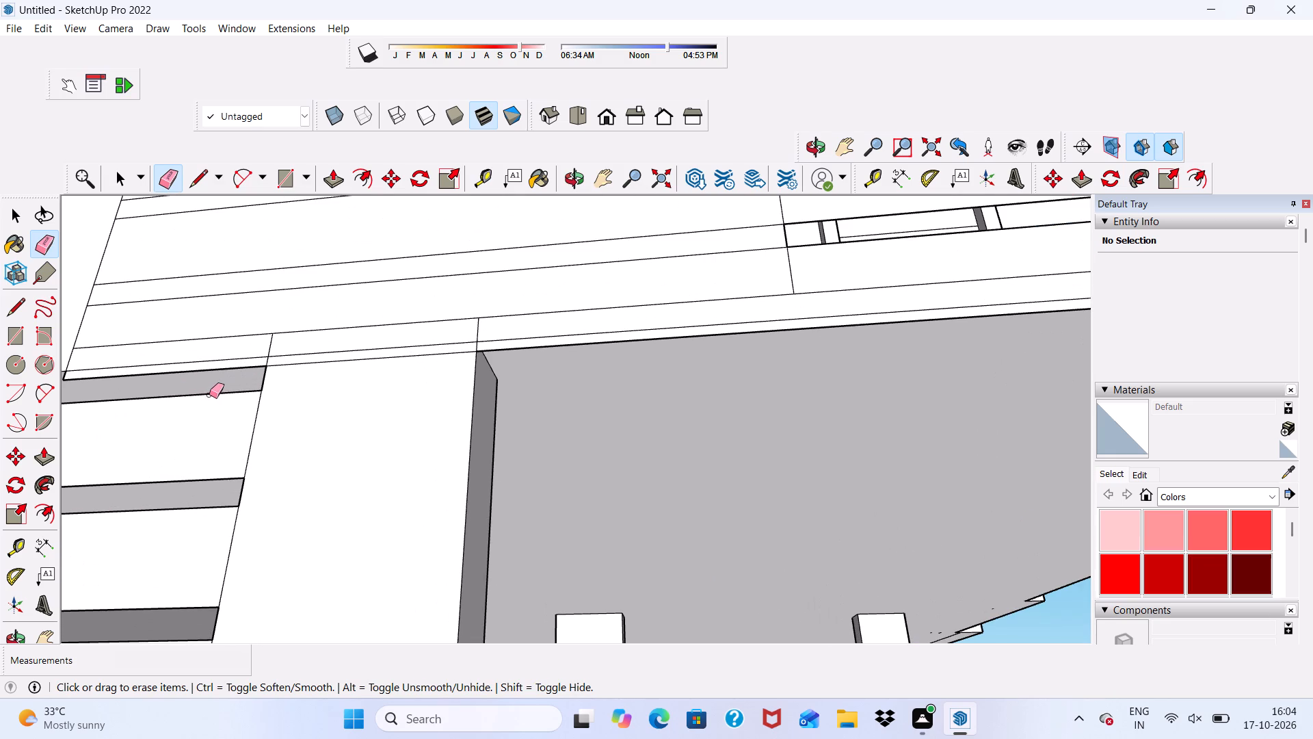
{"action": "left_click", "coordinate": [209, 395]}
{"action": "left_click", "coordinate": [196, 480]}
{"action": "scroll", "coordinate": [222, 405], "scroll_direction": "down", "scroll_amount": 9}
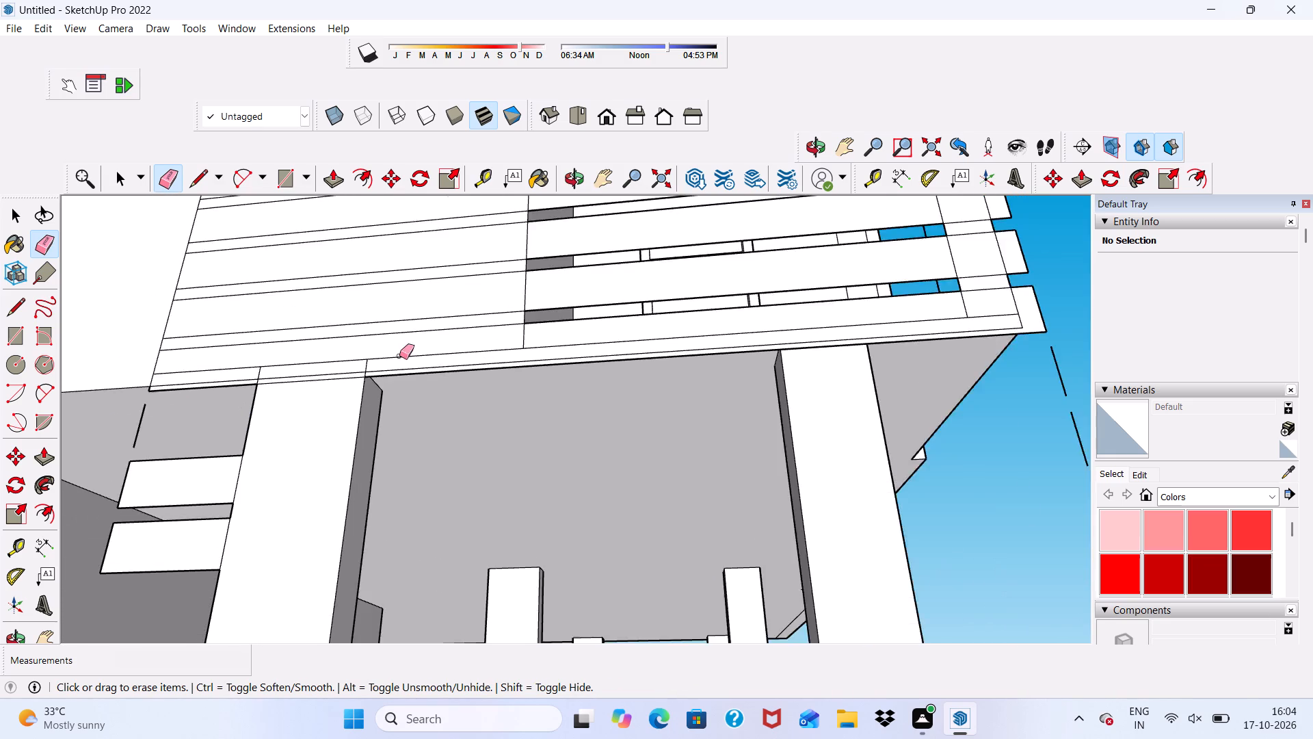
{"action": "scroll", "coordinate": [399, 356], "scroll_direction": "down", "scroll_amount": 4}
{"action": "scroll", "coordinate": [277, 473], "scroll_direction": "up", "scroll_amount": 11}
{"action": "left_click", "coordinate": [265, 437]}
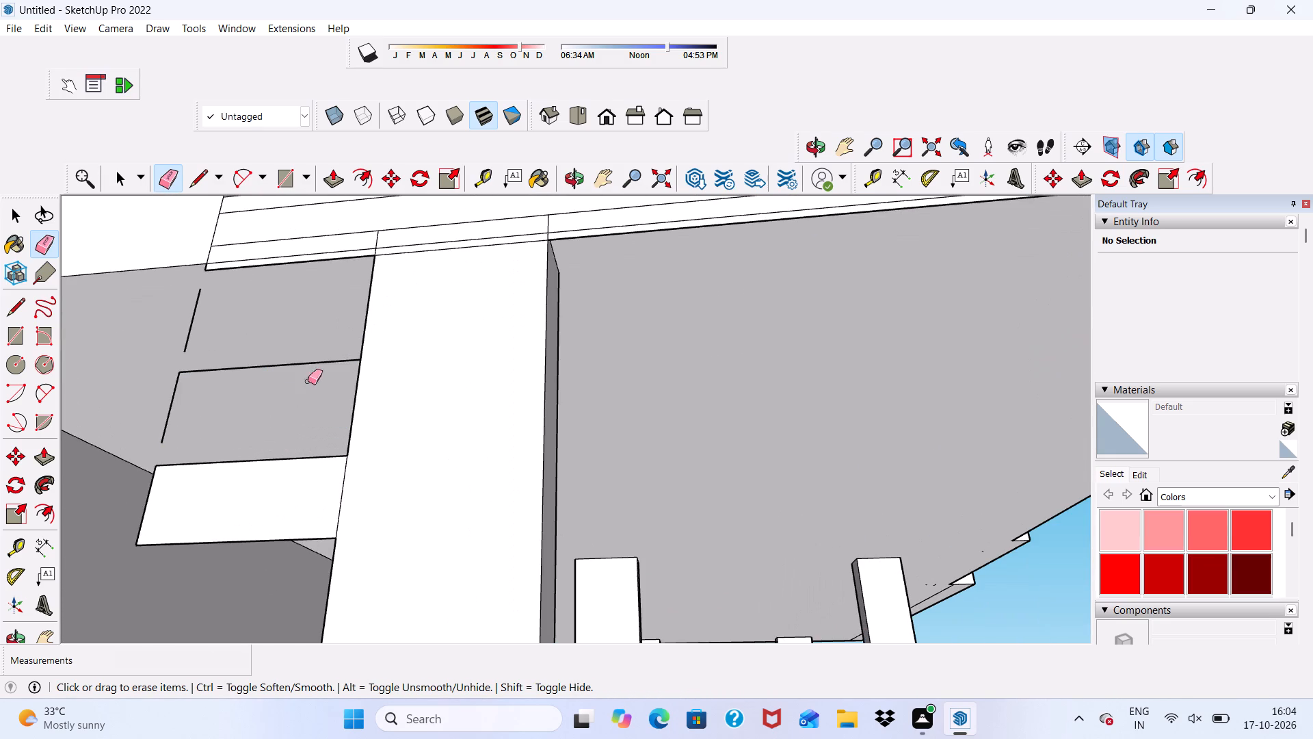
{"action": "left_click", "coordinate": [325, 362]}
{"action": "left_click", "coordinate": [296, 459]}
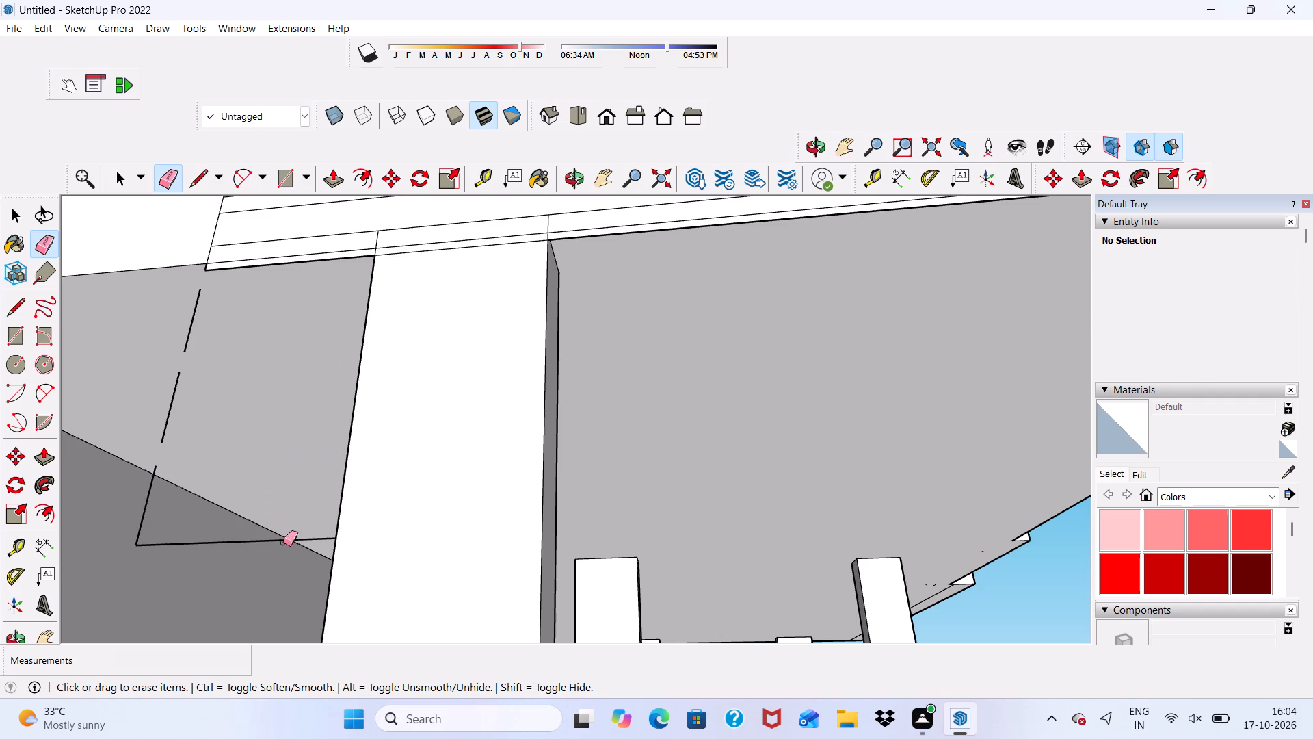
Erase the lowest surplus strip's bottom edge and the short vertical end edges left beside the corner column.
{"action": "left_click", "coordinate": [240, 540]}
{"action": "left_click_drag", "start_coordinate": [174, 528], "coordinate": [172, 544]}
{"action": "left_click", "coordinate": [144, 510]}
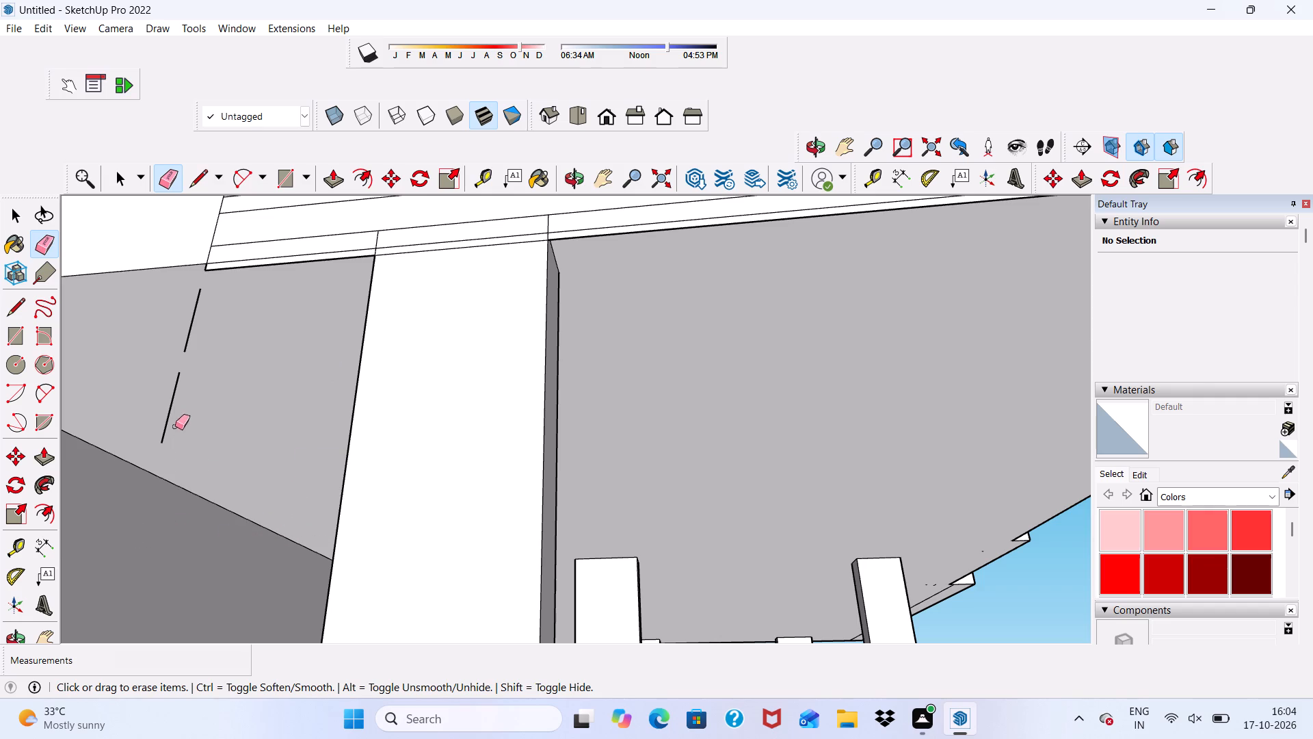
{"action": "left_click_drag", "start_coordinate": [174, 402], "coordinate": [168, 400]}
{"action": "left_click_drag", "start_coordinate": [207, 328], "coordinate": [198, 328]}
{"action": "left_click_drag", "start_coordinate": [197, 328], "coordinate": [183, 329]}
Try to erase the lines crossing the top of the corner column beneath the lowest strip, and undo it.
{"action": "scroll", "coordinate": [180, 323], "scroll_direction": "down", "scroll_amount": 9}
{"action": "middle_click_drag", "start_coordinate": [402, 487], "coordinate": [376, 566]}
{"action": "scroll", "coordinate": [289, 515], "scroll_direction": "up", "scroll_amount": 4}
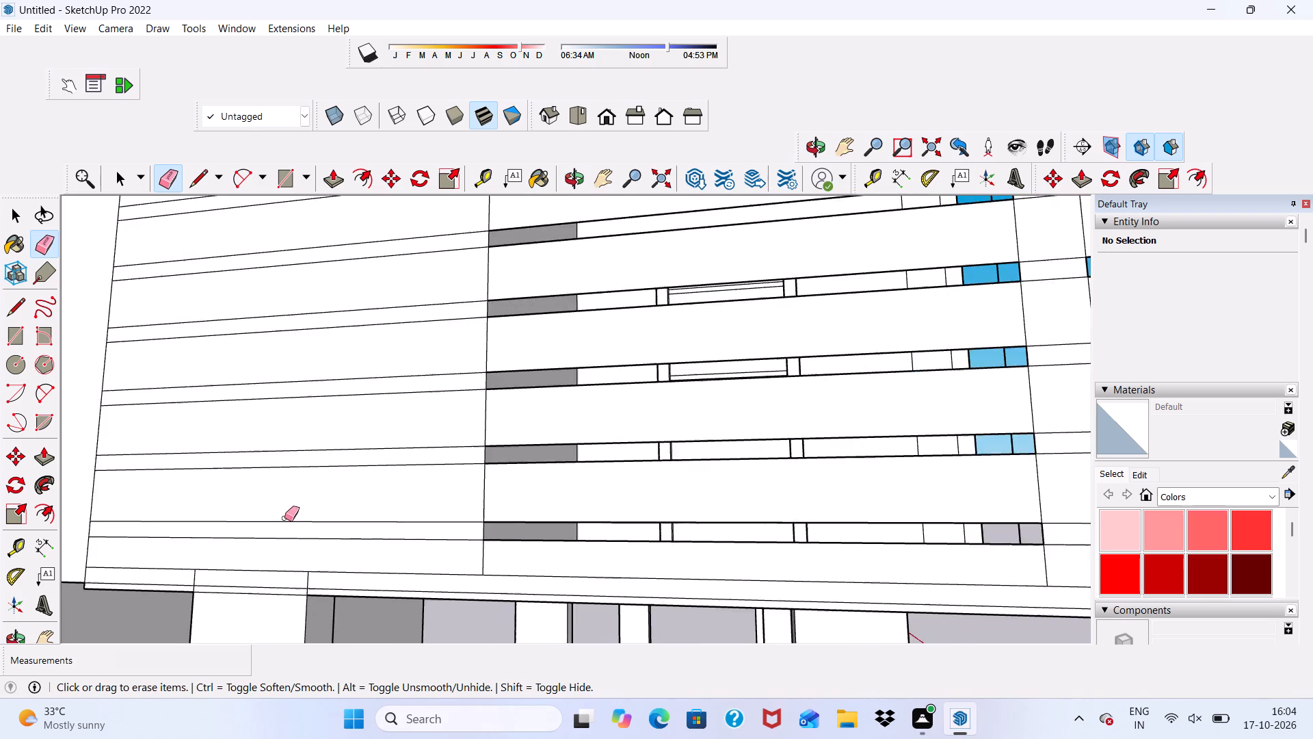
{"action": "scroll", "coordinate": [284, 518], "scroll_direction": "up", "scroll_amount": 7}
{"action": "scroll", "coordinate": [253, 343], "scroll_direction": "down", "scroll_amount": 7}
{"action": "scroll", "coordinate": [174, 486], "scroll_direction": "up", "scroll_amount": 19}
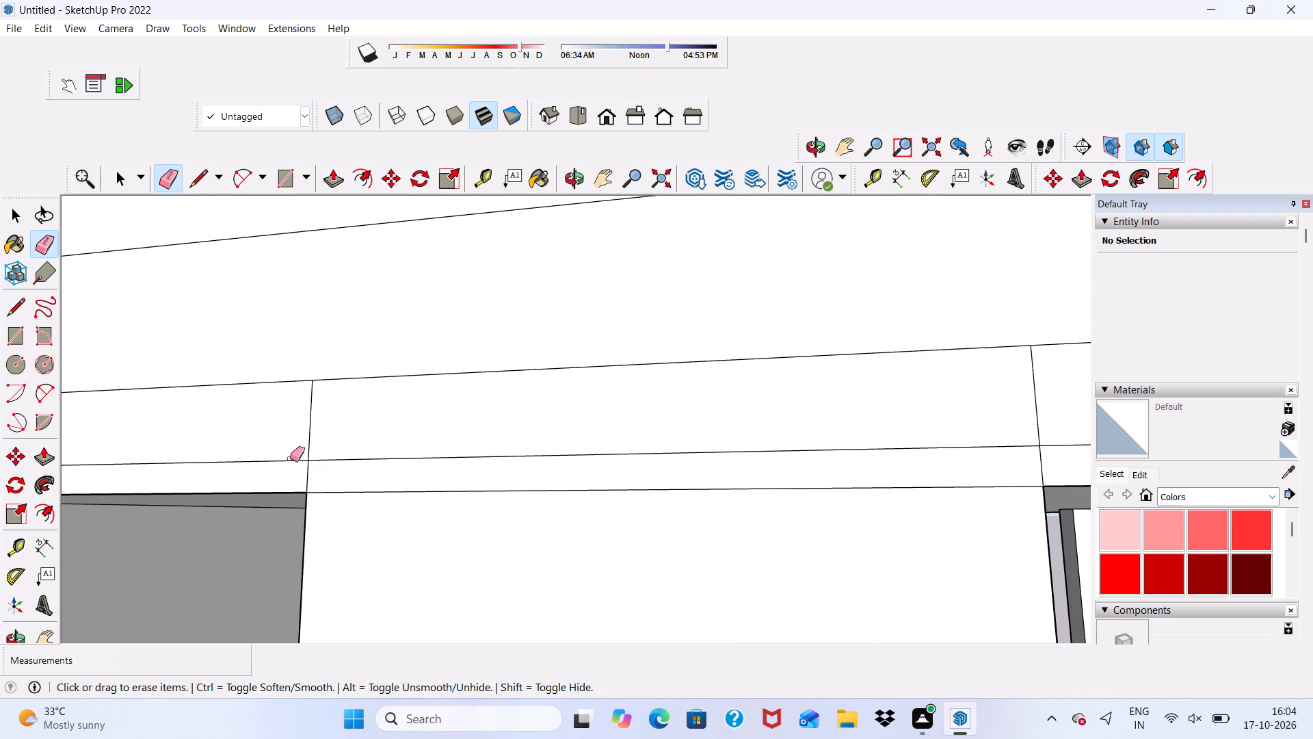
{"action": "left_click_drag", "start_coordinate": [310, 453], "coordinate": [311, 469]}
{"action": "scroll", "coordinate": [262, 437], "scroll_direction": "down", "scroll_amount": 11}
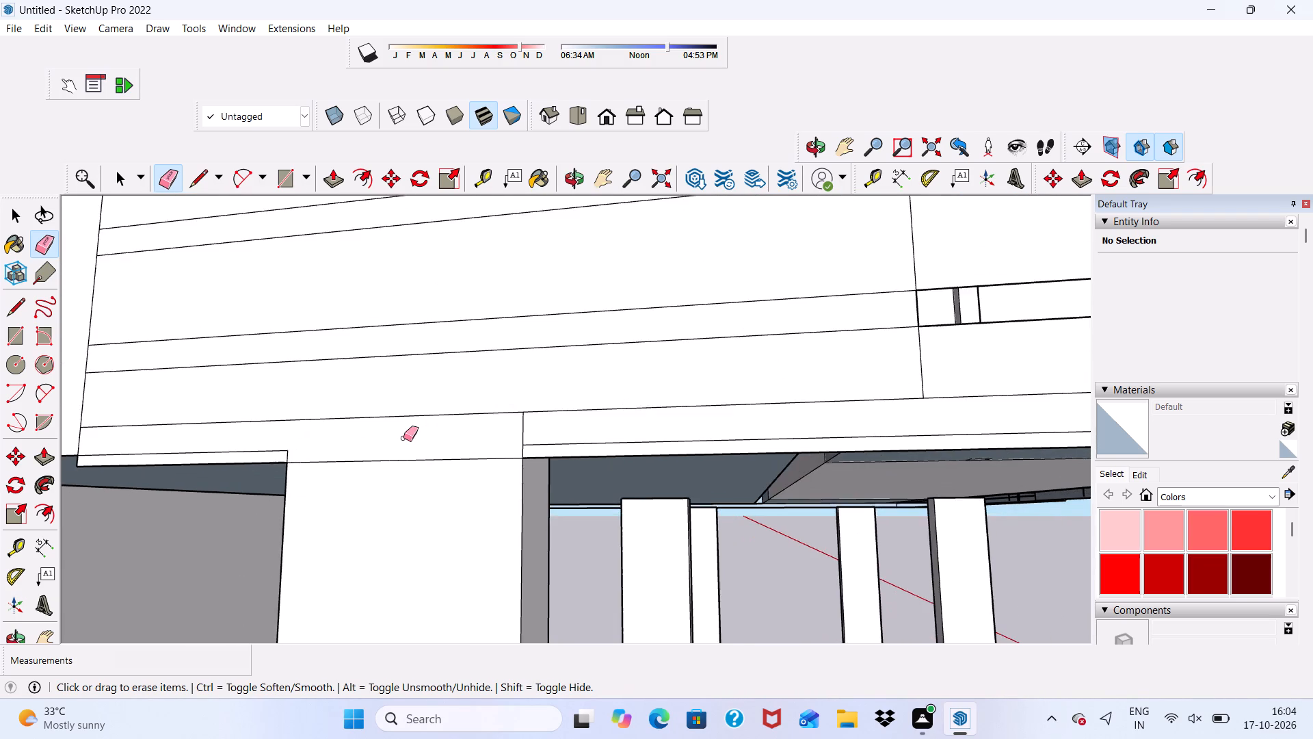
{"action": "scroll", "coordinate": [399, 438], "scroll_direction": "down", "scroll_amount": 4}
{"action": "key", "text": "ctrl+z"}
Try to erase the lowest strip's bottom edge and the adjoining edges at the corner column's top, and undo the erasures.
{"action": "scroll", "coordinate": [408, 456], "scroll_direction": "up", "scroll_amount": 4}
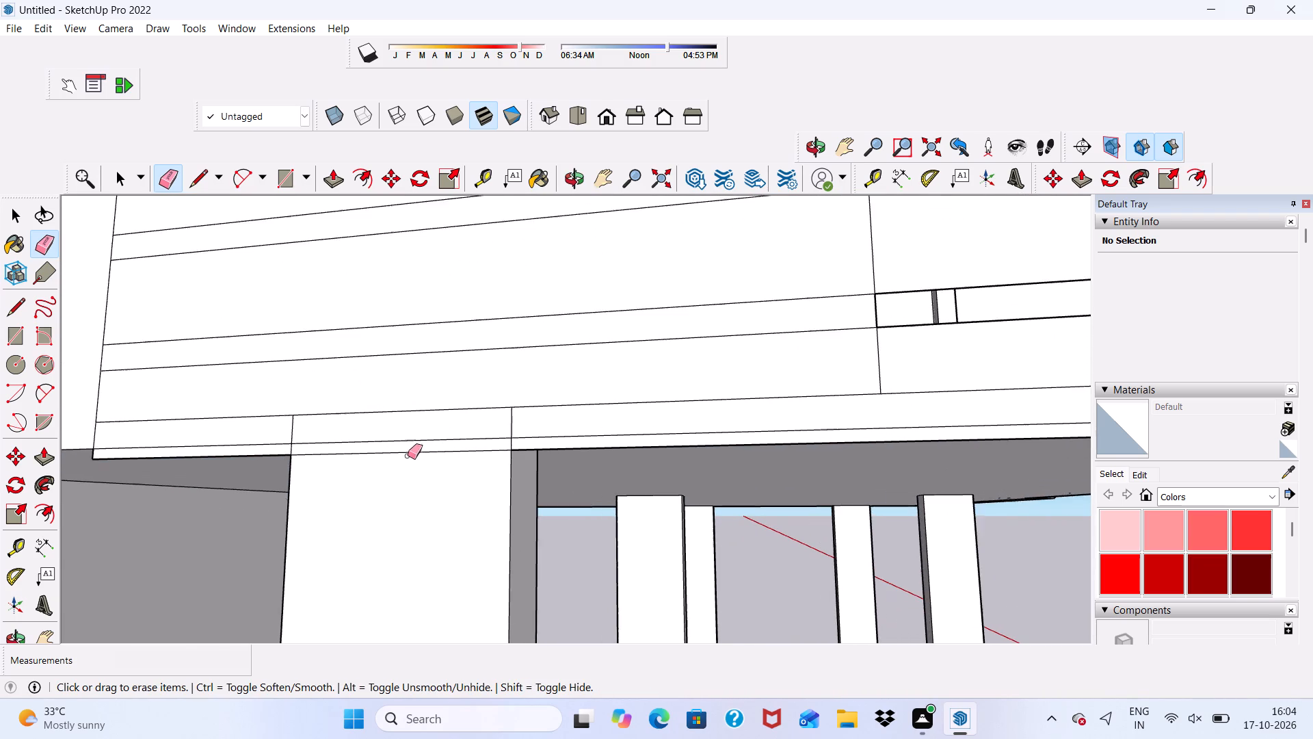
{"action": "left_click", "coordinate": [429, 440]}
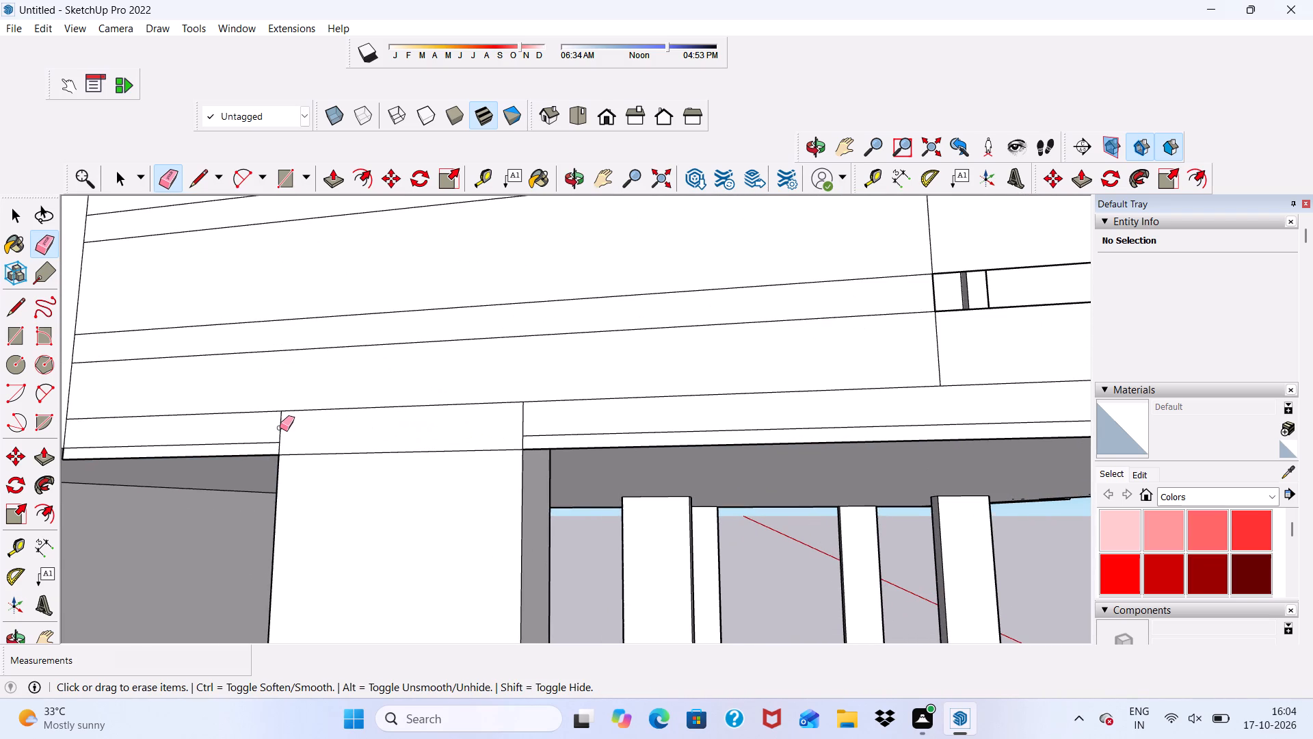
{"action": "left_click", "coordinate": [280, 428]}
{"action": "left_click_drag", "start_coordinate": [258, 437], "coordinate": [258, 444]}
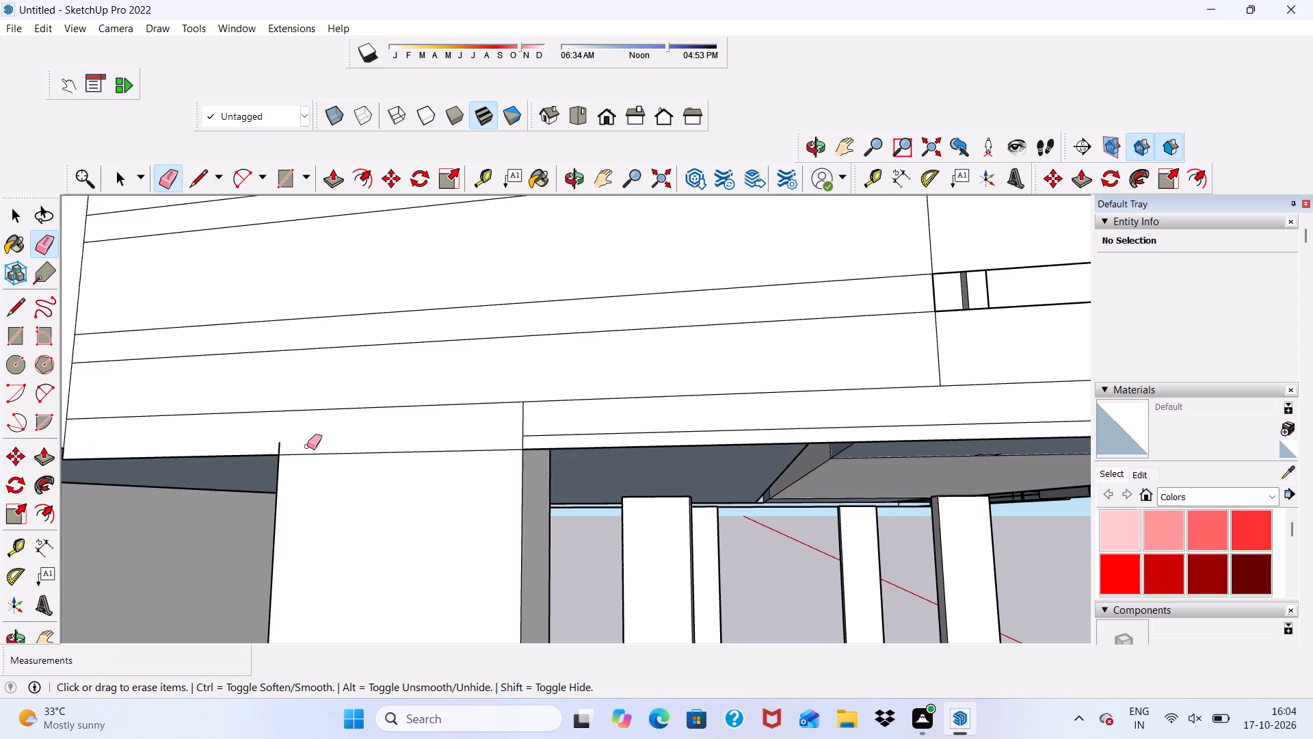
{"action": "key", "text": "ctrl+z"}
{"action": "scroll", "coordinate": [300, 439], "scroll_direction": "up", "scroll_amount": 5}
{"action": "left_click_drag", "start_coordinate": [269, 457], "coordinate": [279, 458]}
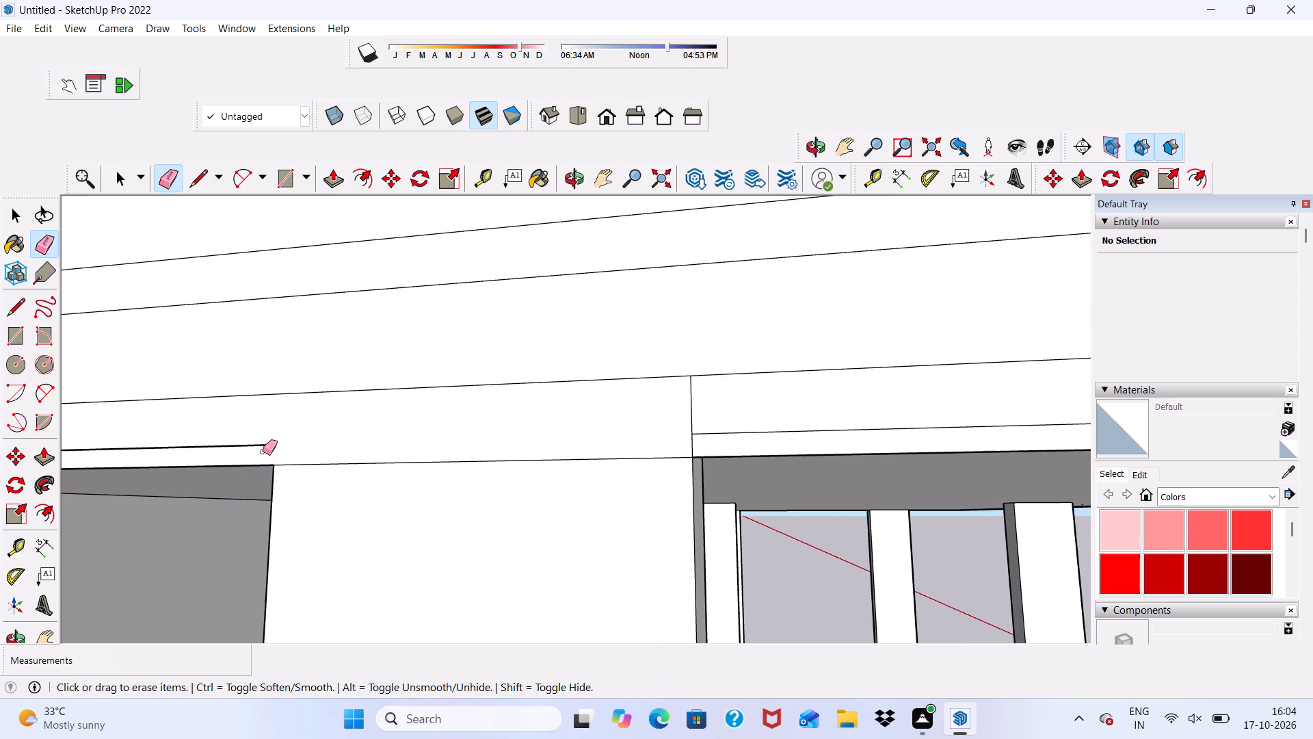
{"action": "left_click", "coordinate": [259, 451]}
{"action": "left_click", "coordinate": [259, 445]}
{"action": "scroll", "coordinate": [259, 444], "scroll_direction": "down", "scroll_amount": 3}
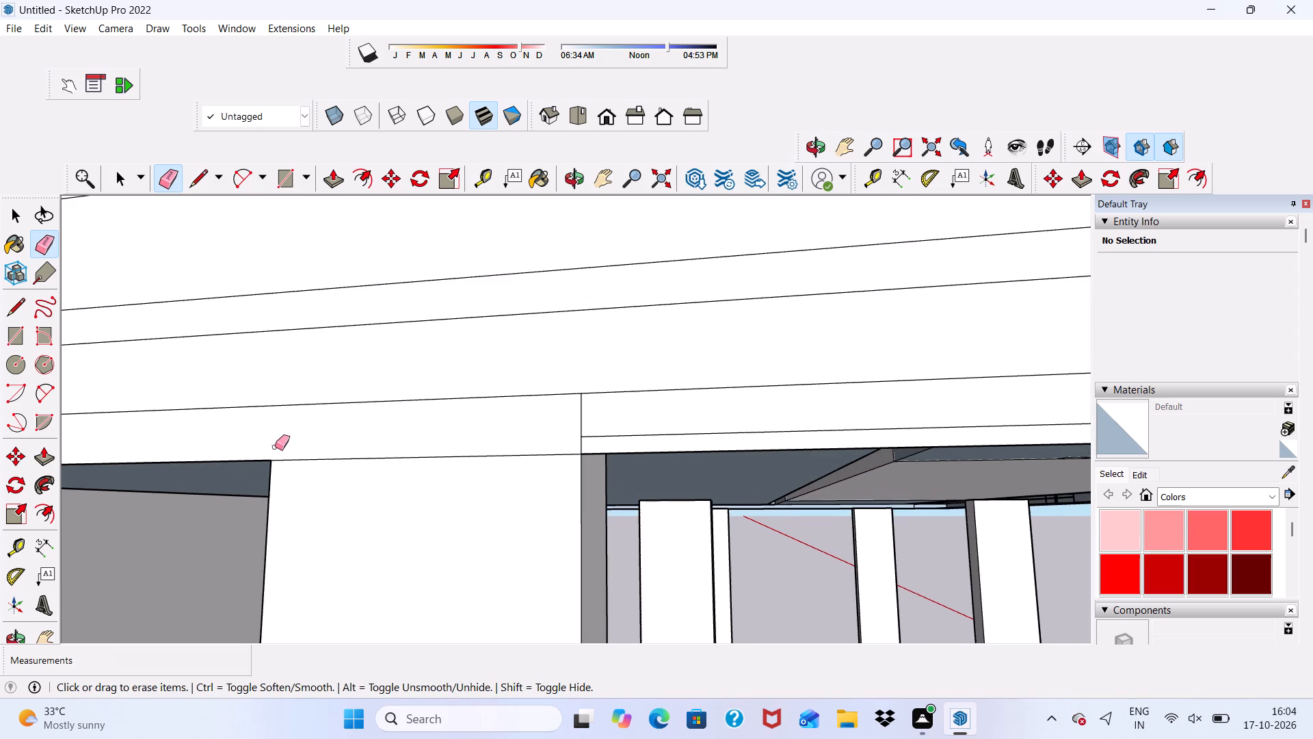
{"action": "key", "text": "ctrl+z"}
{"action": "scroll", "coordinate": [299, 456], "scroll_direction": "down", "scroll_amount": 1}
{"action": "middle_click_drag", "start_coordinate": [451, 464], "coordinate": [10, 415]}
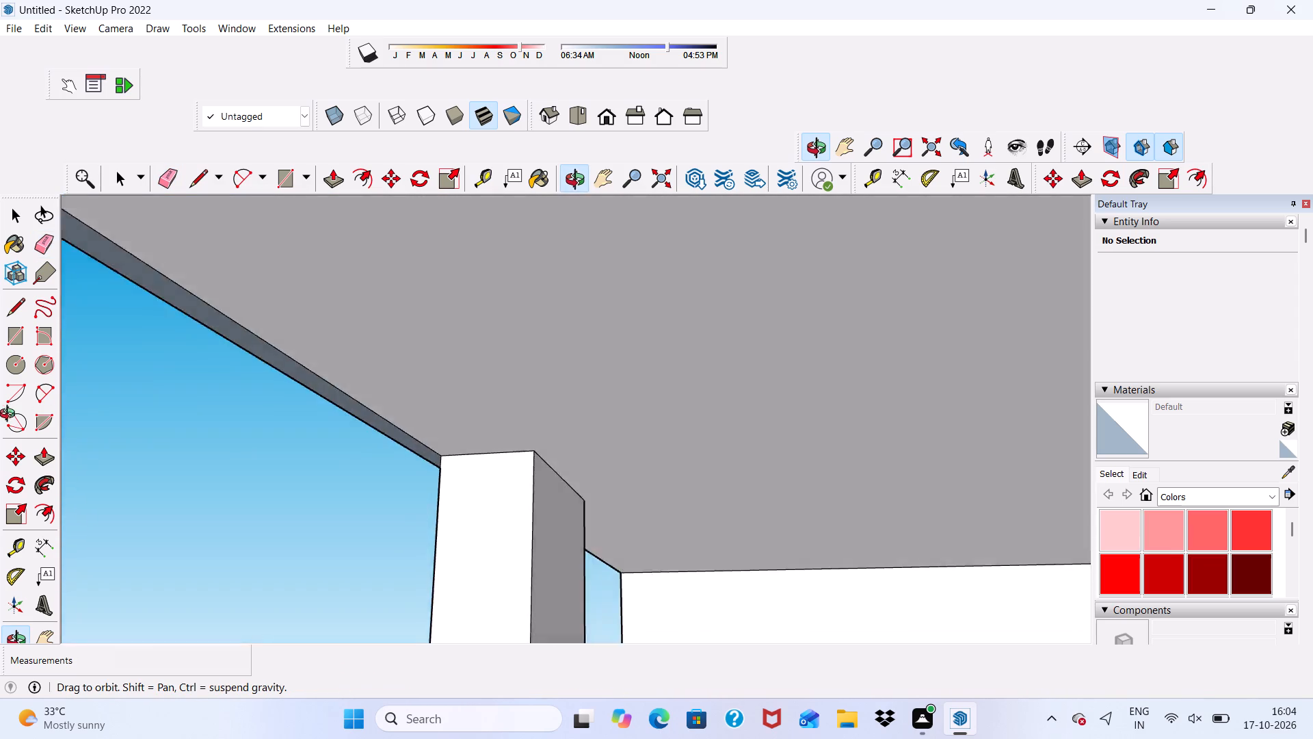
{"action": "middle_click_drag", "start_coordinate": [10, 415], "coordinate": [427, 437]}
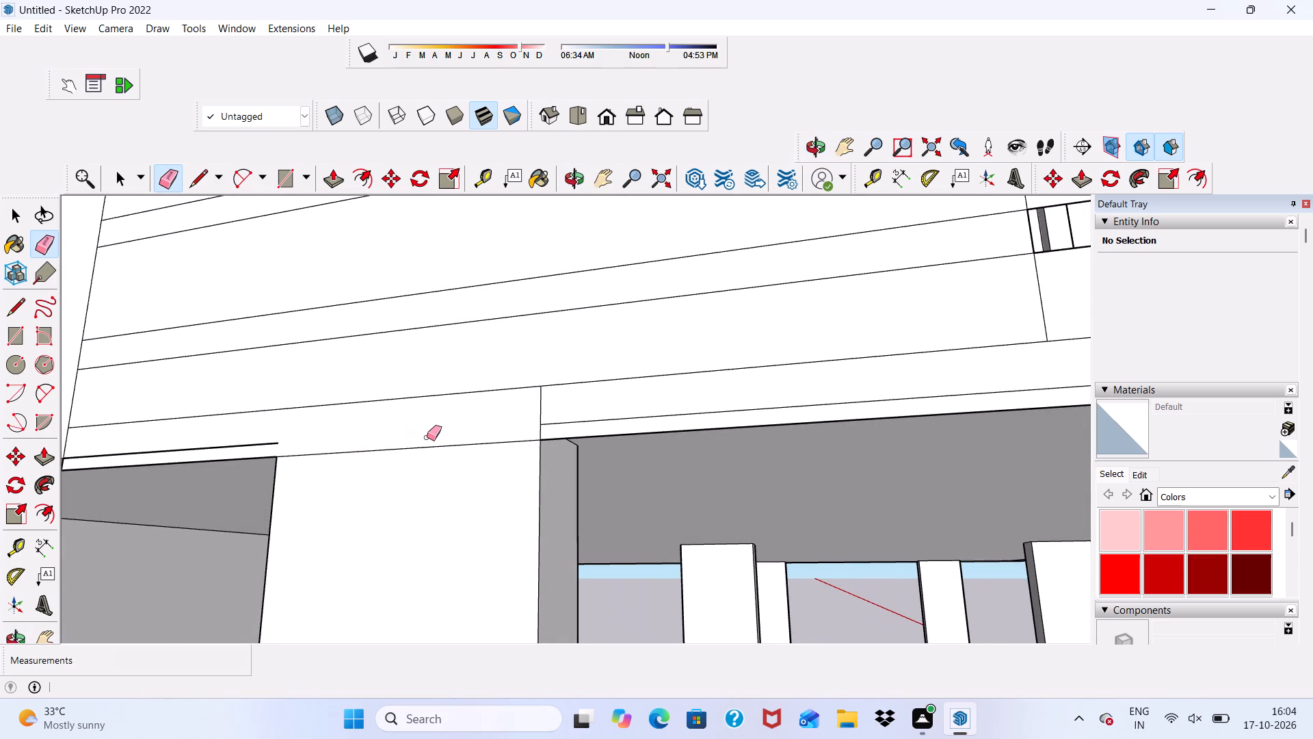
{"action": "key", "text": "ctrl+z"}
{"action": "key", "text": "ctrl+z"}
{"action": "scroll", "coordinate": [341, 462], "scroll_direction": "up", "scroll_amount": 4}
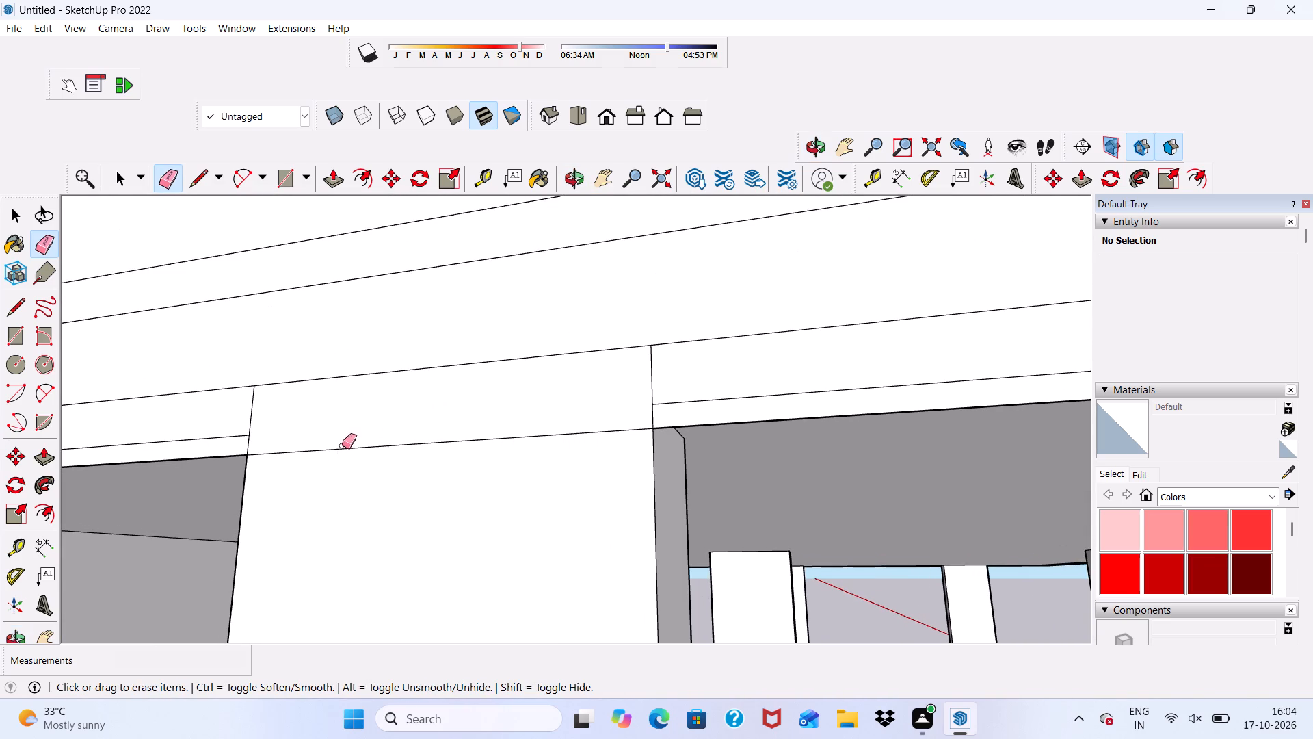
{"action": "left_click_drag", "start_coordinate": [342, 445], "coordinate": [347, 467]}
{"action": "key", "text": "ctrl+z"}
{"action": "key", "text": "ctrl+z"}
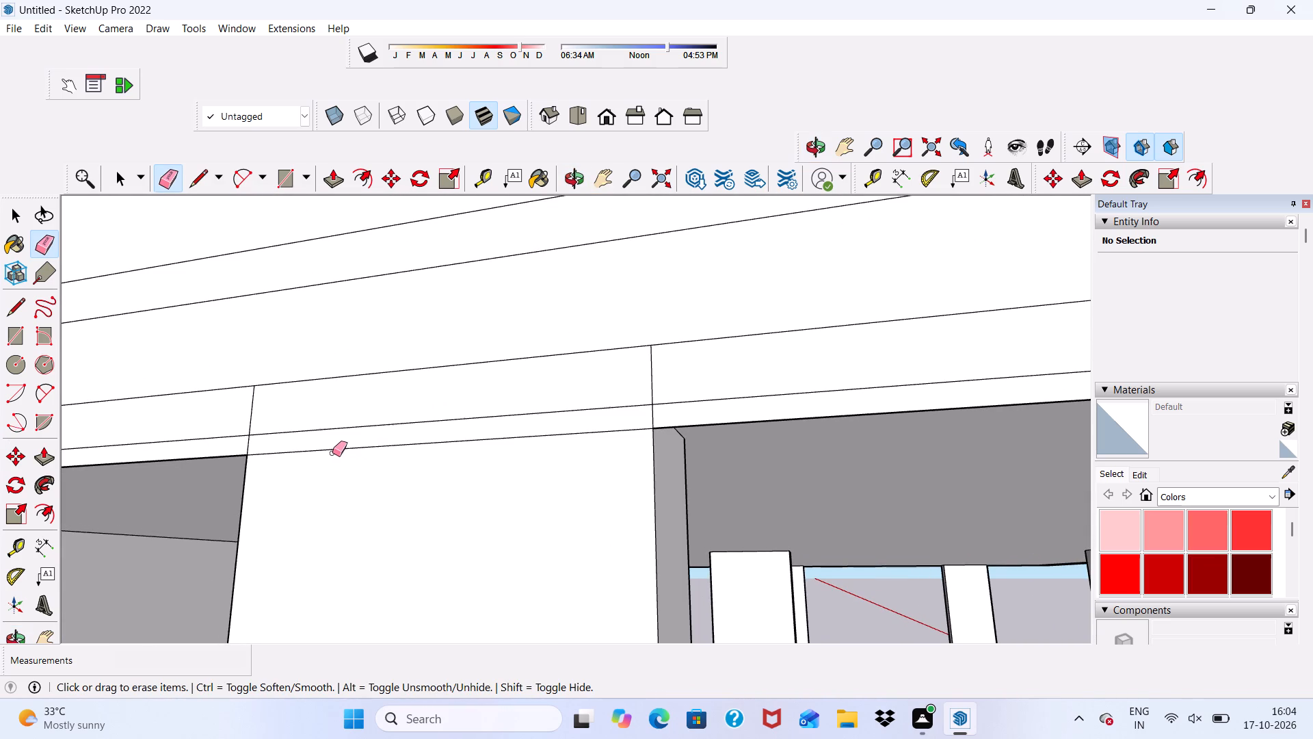
Erase the leftover slab-edge segments just below the lowest strip, across and beside the corner column.
{"action": "left_click_drag", "start_coordinate": [334, 437], "coordinate": [334, 457]}
{"action": "scroll", "coordinate": [210, 454], "scroll_direction": "up", "scroll_amount": 1}
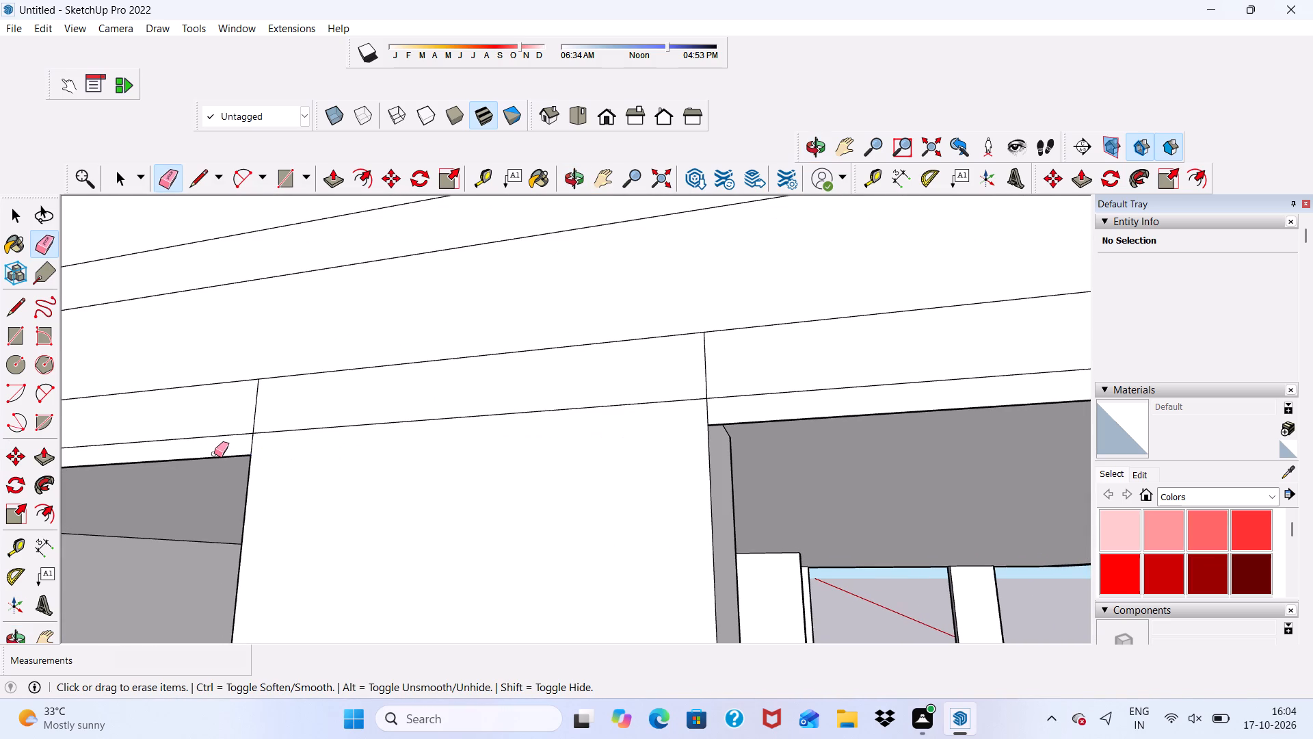
{"action": "left_click", "coordinate": [214, 454]}
{"action": "scroll", "coordinate": [211, 459], "scroll_direction": "down", "scroll_amount": 6}
{"action": "scroll", "coordinate": [504, 475], "scroll_direction": "up", "scroll_amount": 2}
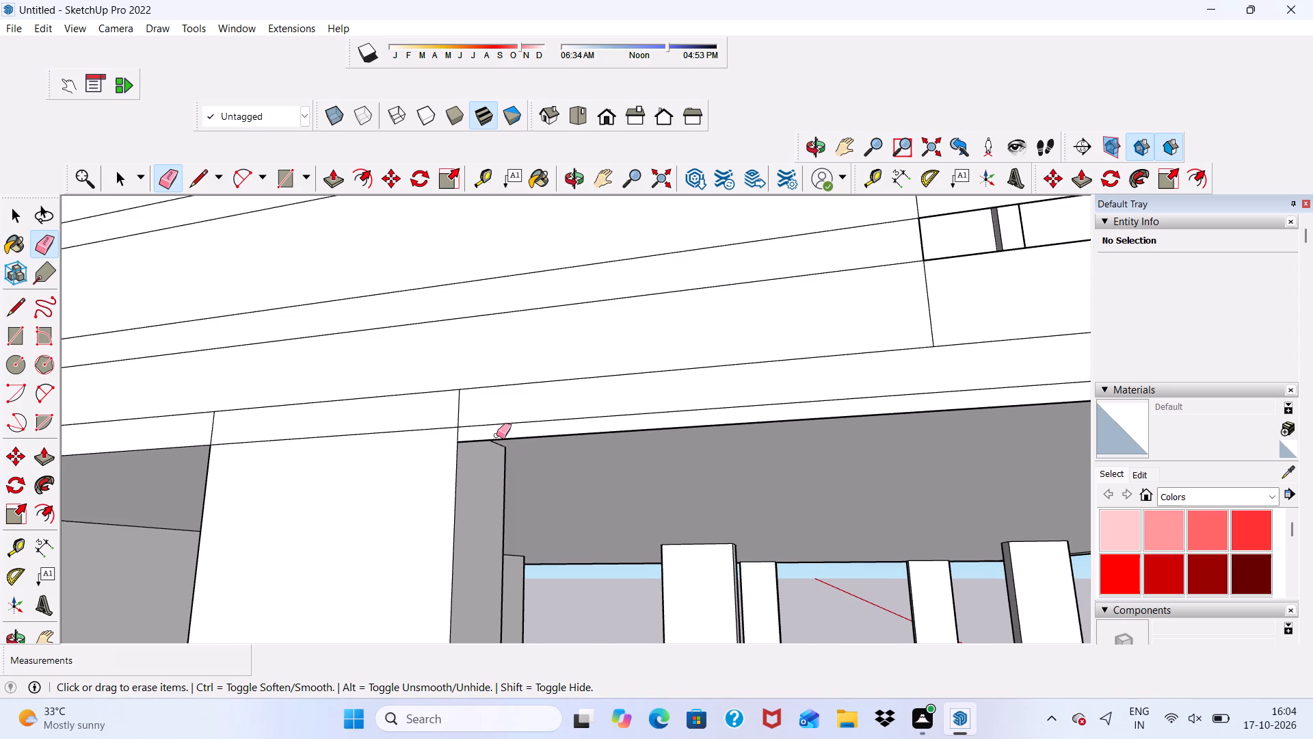
{"action": "left_click", "coordinate": [464, 435]}
{"action": "scroll", "coordinate": [434, 429], "scroll_direction": "down", "scroll_amount": 14}
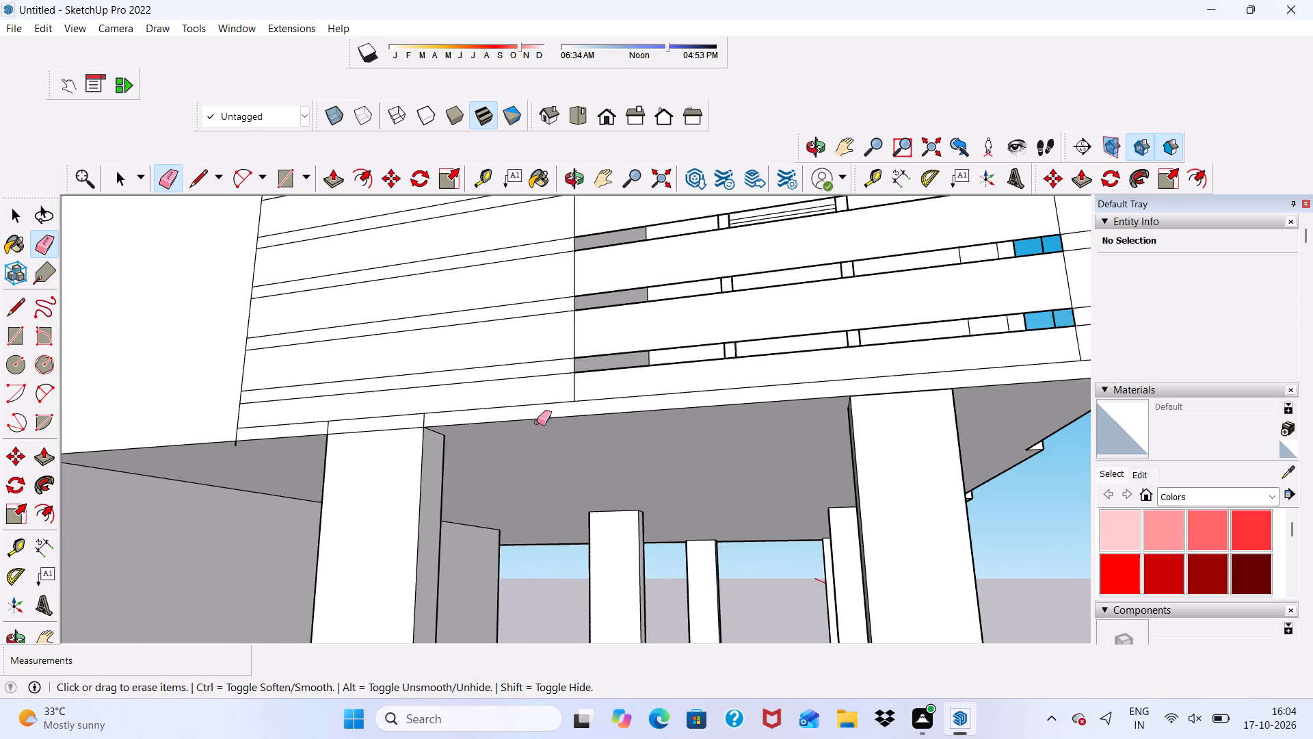
Erase the three loose vertical edges hanging below the slab at the balcony corner.
{"action": "scroll", "coordinate": [537, 422], "scroll_direction": "down", "scroll_amount": 3}
{"action": "middle_click_drag", "start_coordinate": [730, 455], "coordinate": [548, 472]}
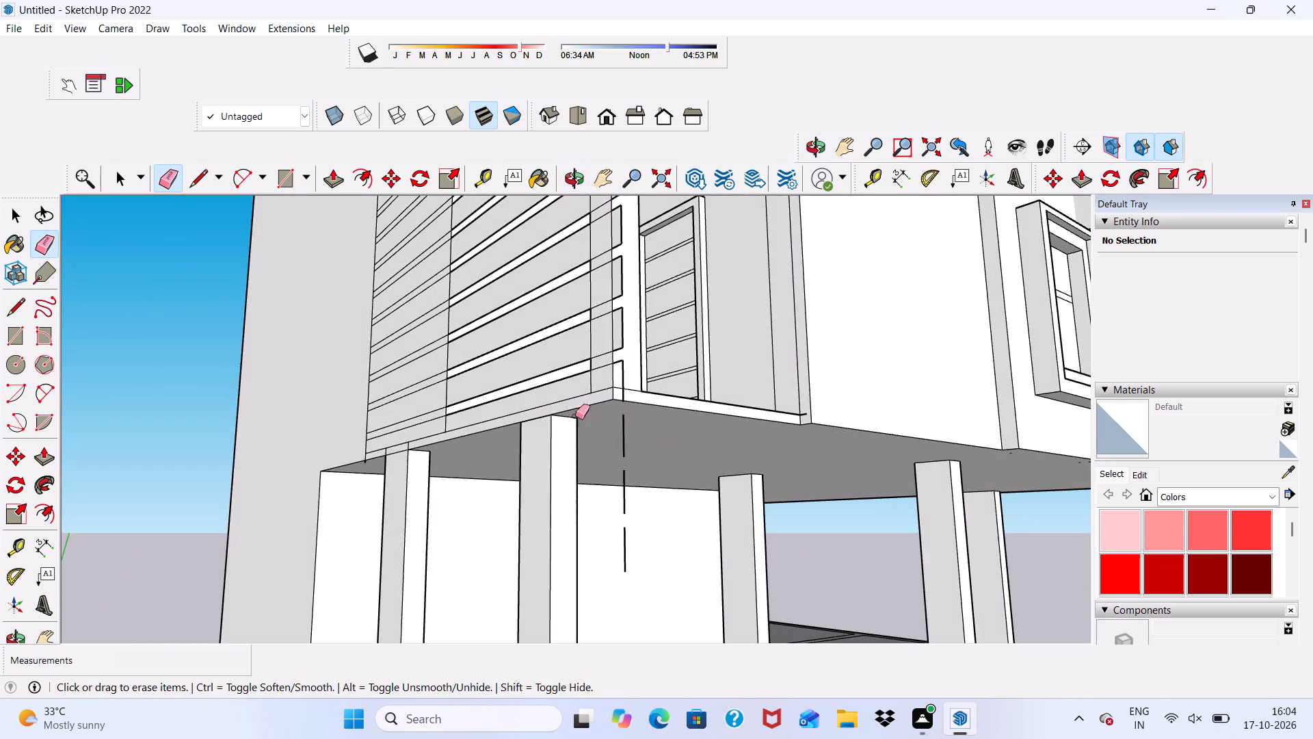
{"action": "scroll", "coordinate": [523, 399], "scroll_direction": "down", "scroll_amount": 4}
{"action": "middle_click_drag", "start_coordinate": [514, 406], "coordinate": [538, 445]}
{"action": "scroll", "coordinate": [600, 502], "scroll_direction": "up", "scroll_amount": 5}
{"action": "scroll", "coordinate": [655, 469], "scroll_direction": "down", "scroll_amount": 6}
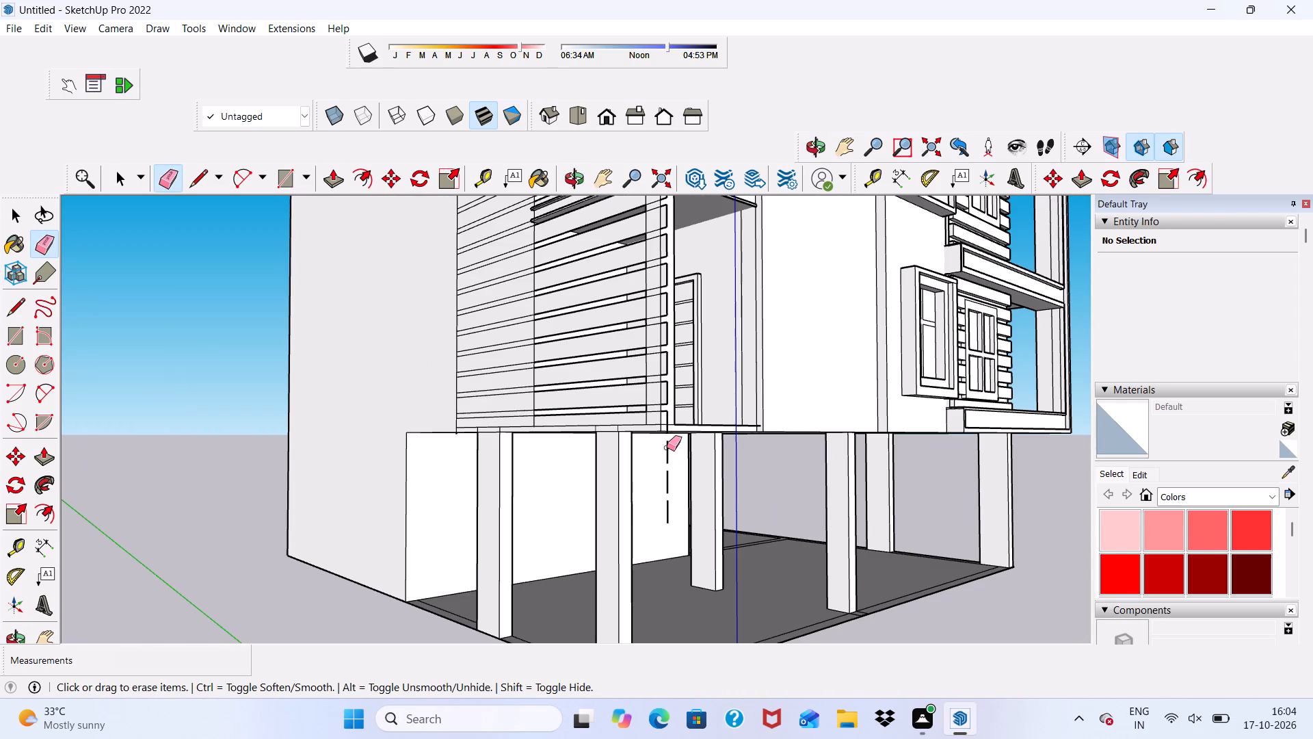
{"action": "left_click", "coordinate": [670, 452]}
{"action": "left_click", "coordinate": [666, 482]}
{"action": "left_click", "coordinate": [667, 459]}
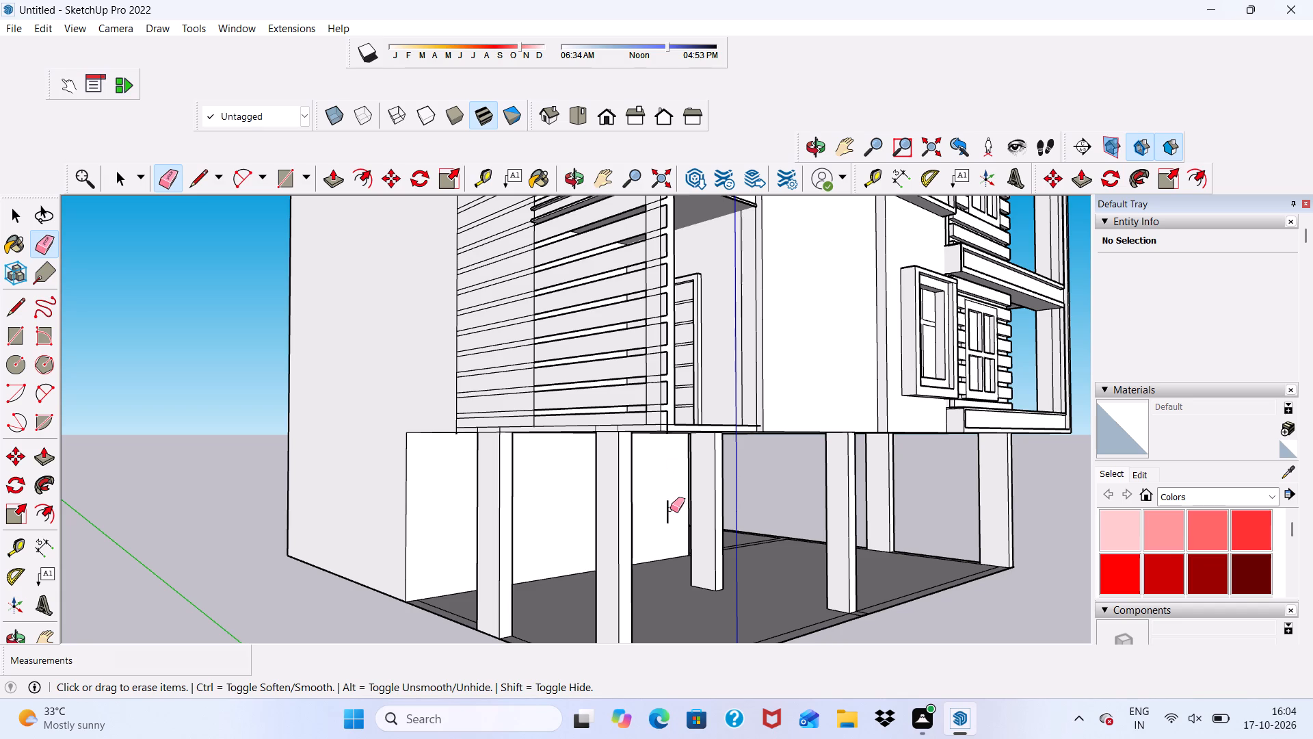
{"action": "left_click", "coordinate": [668, 513]}
{"action": "scroll", "coordinate": [631, 365], "scroll_direction": "up", "scroll_amount": 5}
{"action": "middle_click_drag", "start_coordinate": [629, 368], "coordinate": [585, 387]}
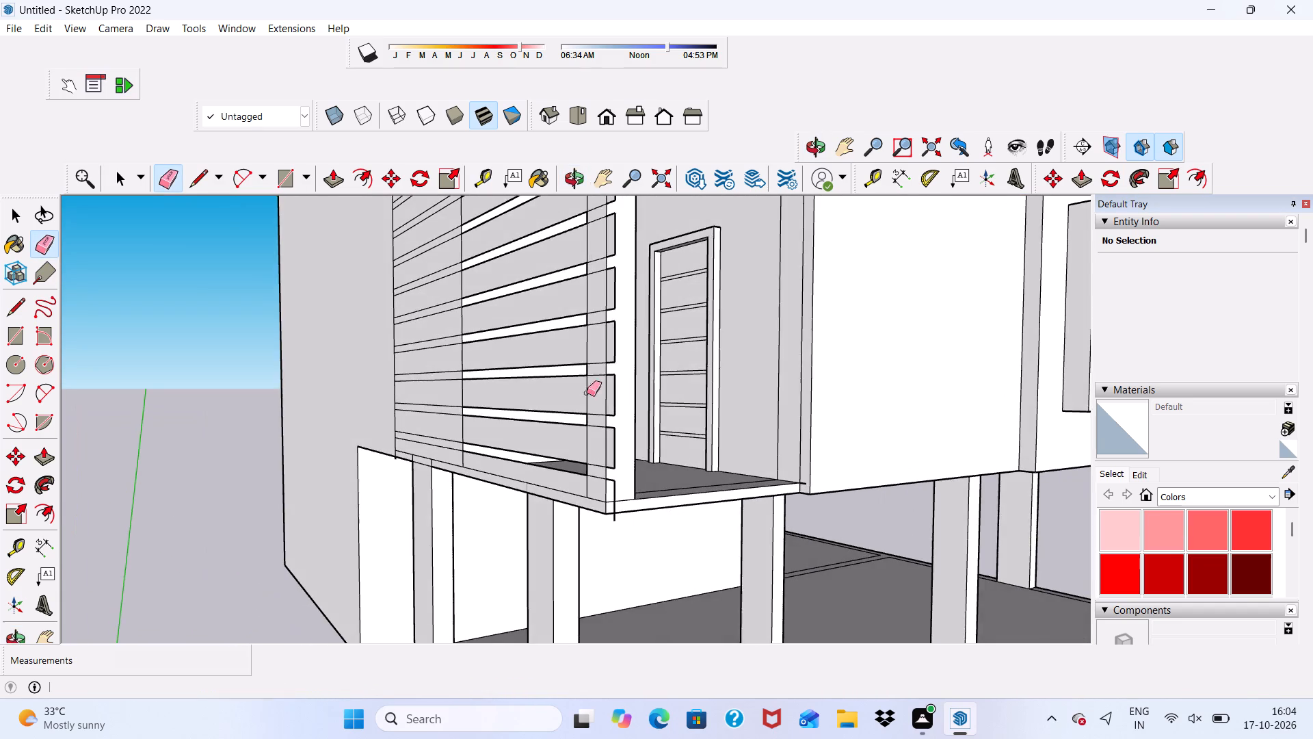
Erase the edges of the lowest strips' ends that overhang the lower balcony's corner column.
{"action": "scroll", "coordinate": [618, 479], "scroll_direction": "up", "scroll_amount": 5}
{"action": "left_click", "coordinate": [610, 437]}
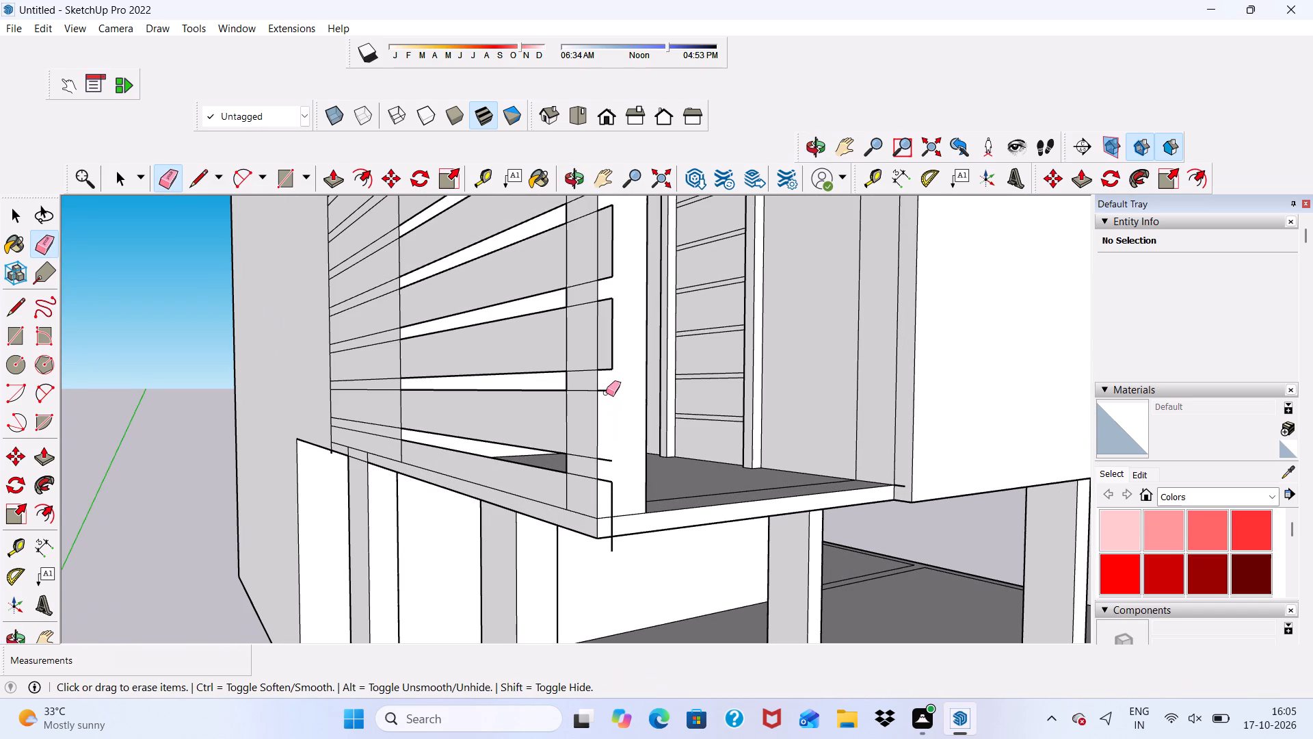
{"action": "left_click", "coordinate": [606, 393]}
{"action": "left_click", "coordinate": [609, 391]}
{"action": "left_click", "coordinate": [605, 457]}
{"action": "scroll", "coordinate": [613, 479], "scroll_direction": "up", "scroll_amount": 3}
{"action": "scroll", "coordinate": [609, 486], "scroll_direction": "down", "scroll_amount": 3}
{"action": "left_click_drag", "start_coordinate": [607, 487], "coordinate": [609, 480]}
{"action": "left_click_drag", "start_coordinate": [609, 491], "coordinate": [613, 495]}
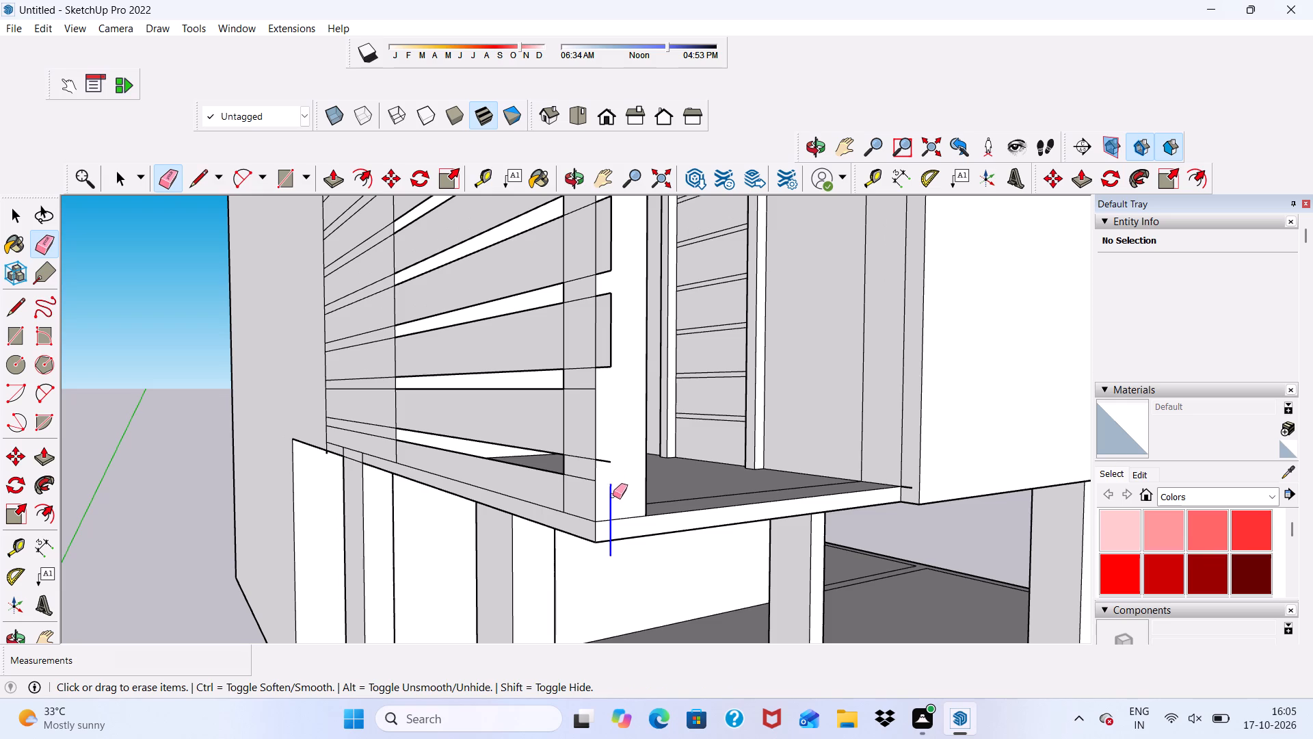
{"action": "left_click_drag", "start_coordinate": [613, 495], "coordinate": [613, 497]}
{"action": "left_click", "coordinate": [604, 463]}
Erase the overhanging end edges of the next two strips up at the lower balcony's corner column.
{"action": "middle_click_drag", "start_coordinate": [624, 334], "coordinate": [665, 377]}
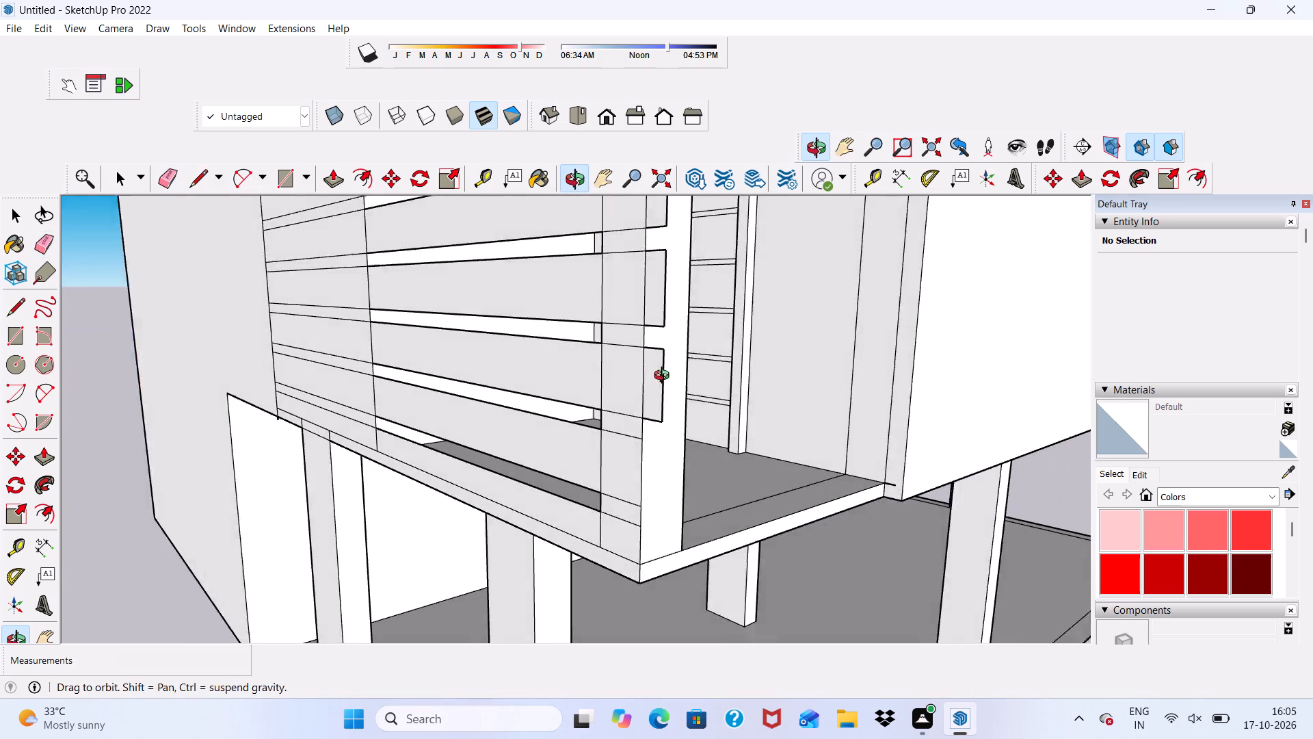
{"action": "middle_click_drag", "start_coordinate": [665, 377], "coordinate": [672, 378]}
{"action": "scroll", "coordinate": [678, 369], "scroll_direction": "up", "scroll_amount": 5}
{"action": "left_click_drag", "start_coordinate": [668, 343], "coordinate": [679, 425]}
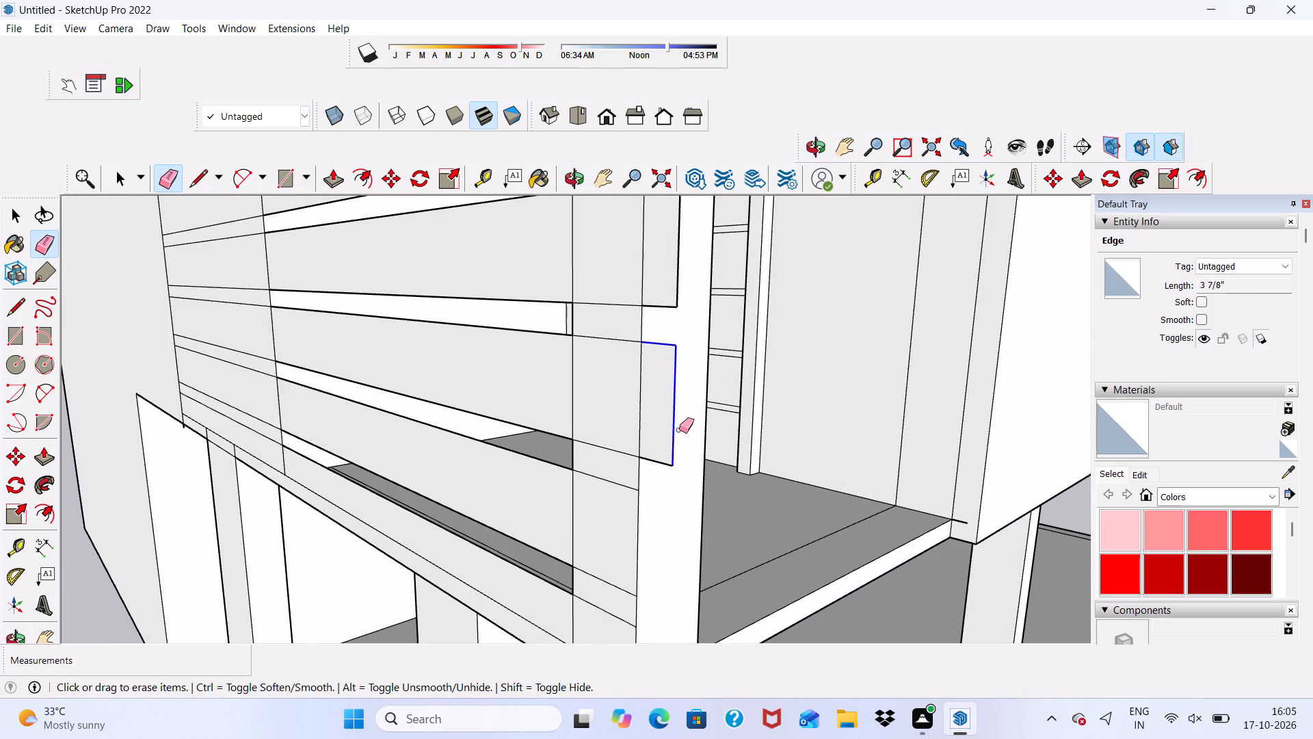
{"action": "left_click", "coordinate": [666, 465]}
{"action": "scroll", "coordinate": [583, 407], "scroll_direction": "down", "scroll_amount": 10}
{"action": "scroll", "coordinate": [629, 350], "scroll_direction": "up", "scroll_amount": 11}
{"action": "left_click_drag", "start_coordinate": [606, 311], "coordinate": [612, 466]}
{"action": "left_click_drag", "start_coordinate": [613, 434], "coordinate": [622, 435]}
Erase the overhanging end outlines of two more strips midway up the lower balcony's corner column.
{"action": "scroll", "coordinate": [540, 370], "scroll_direction": "down", "scroll_amount": 7}
{"action": "scroll", "coordinate": [569, 250], "scroll_direction": "up", "scroll_amount": 6}
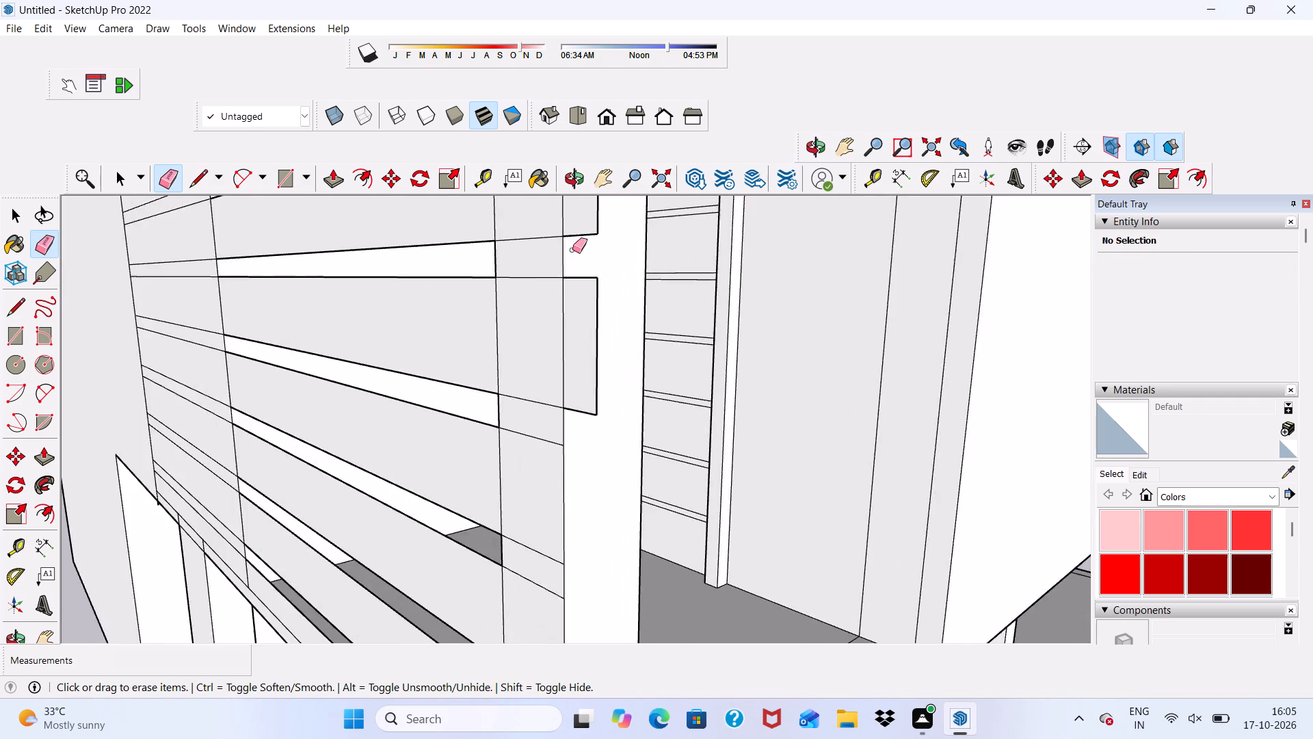
{"action": "scroll", "coordinate": [572, 250], "scroll_direction": "up", "scroll_amount": 6}
{"action": "left_click_drag", "start_coordinate": [585, 277], "coordinate": [595, 320]}
{"action": "left_click_drag", "start_coordinate": [607, 343], "coordinate": [615, 372]}
{"action": "left_click_drag", "start_coordinate": [575, 511], "coordinate": [574, 515]}
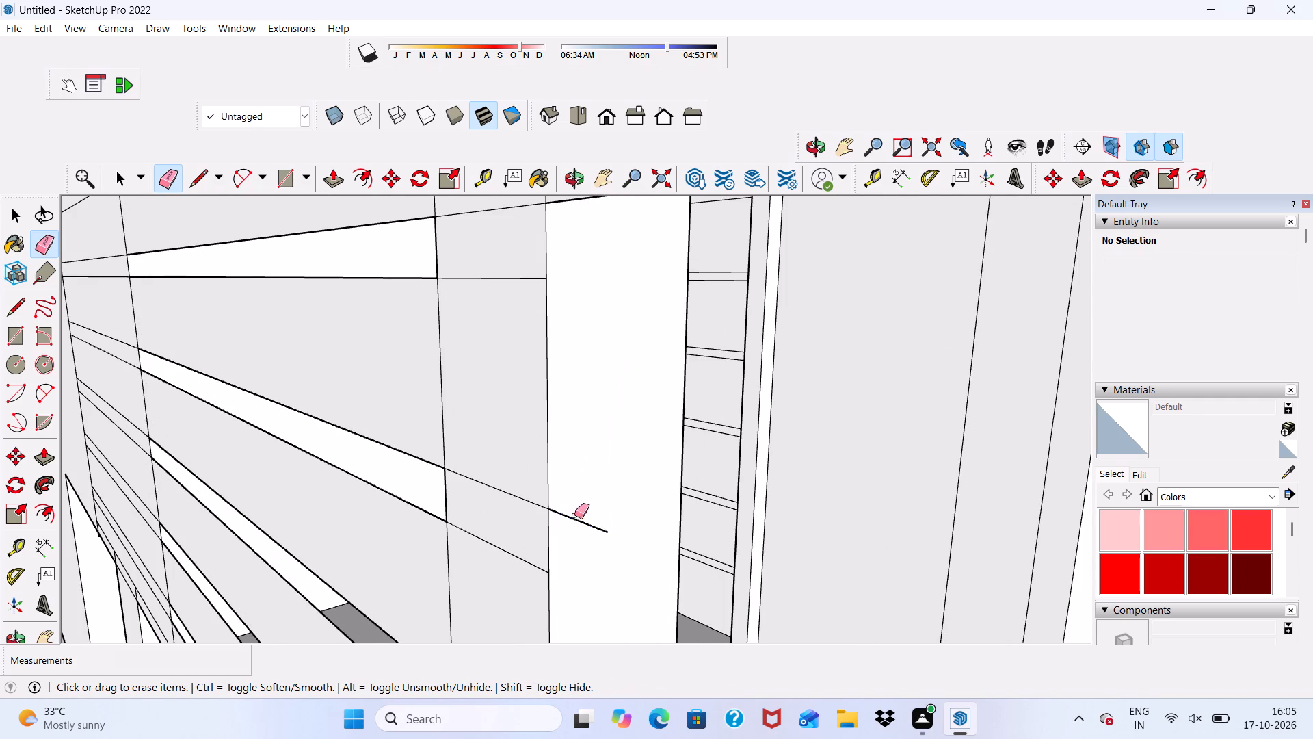
{"action": "left_click_drag", "start_coordinate": [574, 515], "coordinate": [574, 519]}
{"action": "scroll", "coordinate": [475, 411], "scroll_direction": "down", "scroll_amount": 14}
{"action": "scroll", "coordinate": [535, 309], "scroll_direction": "up", "scroll_amount": 12}
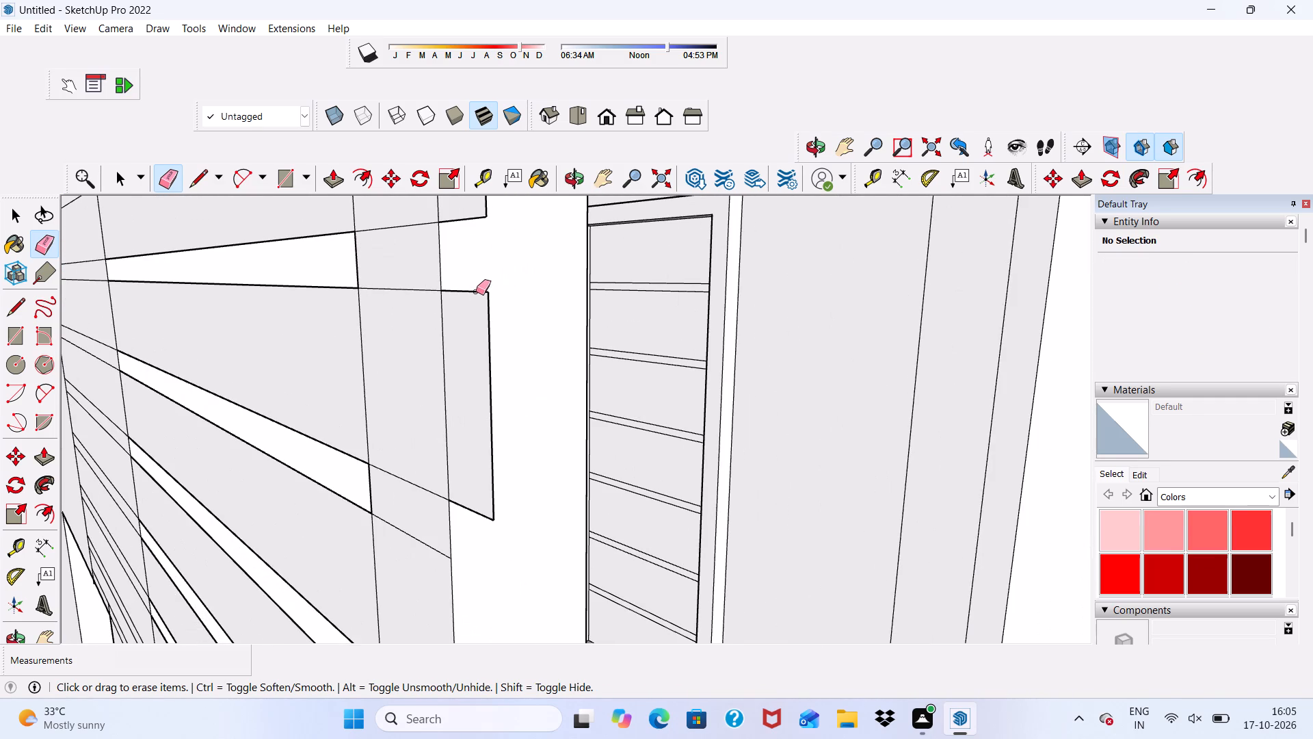
{"action": "left_click", "coordinate": [476, 291]}
{"action": "left_click", "coordinate": [488, 356]}
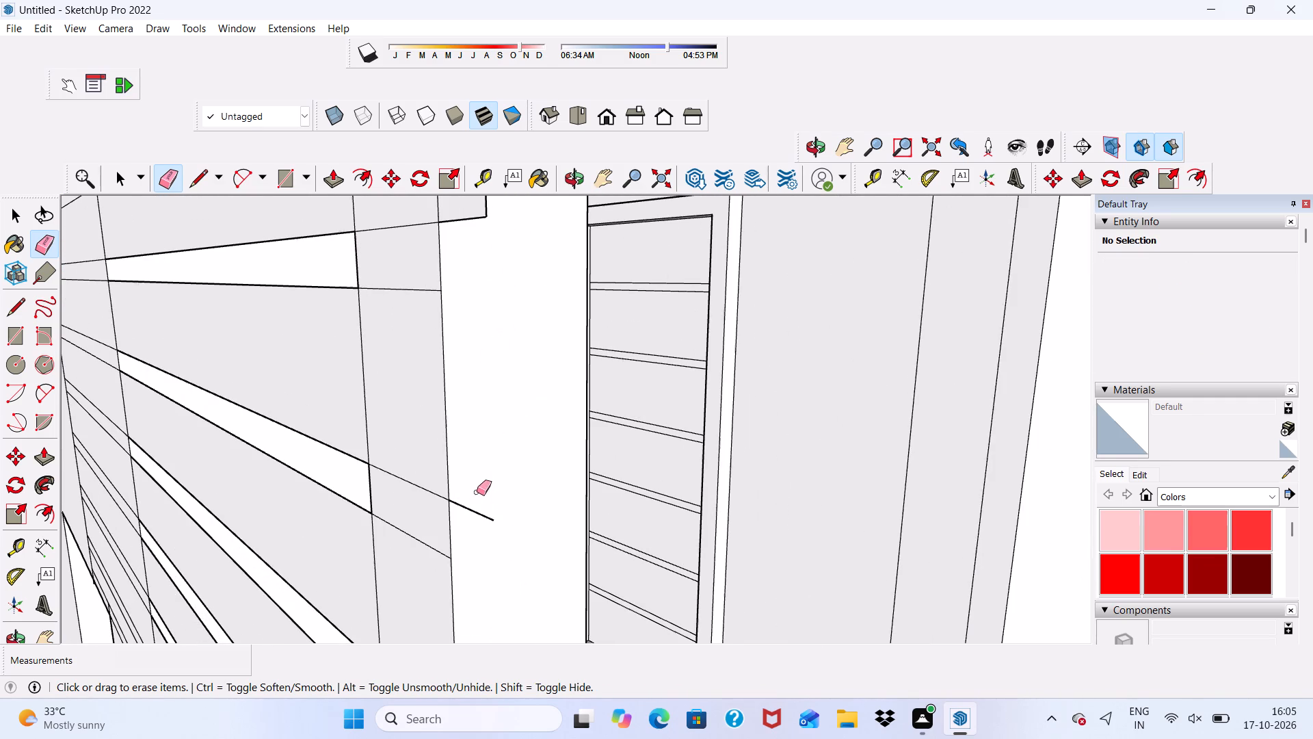
{"action": "left_click_drag", "start_coordinate": [475, 497], "coordinate": [471, 514]}
Erase the overhanging end outlines of the uppermost strips on the lower balcony's corner column, up to the slab above.
{"action": "scroll", "coordinate": [369, 407], "scroll_direction": "down", "scroll_amount": 12}
{"action": "scroll", "coordinate": [426, 329], "scroll_direction": "up", "scroll_amount": 6}
{"action": "scroll", "coordinate": [402, 272], "scroll_direction": "up", "scroll_amount": 2}
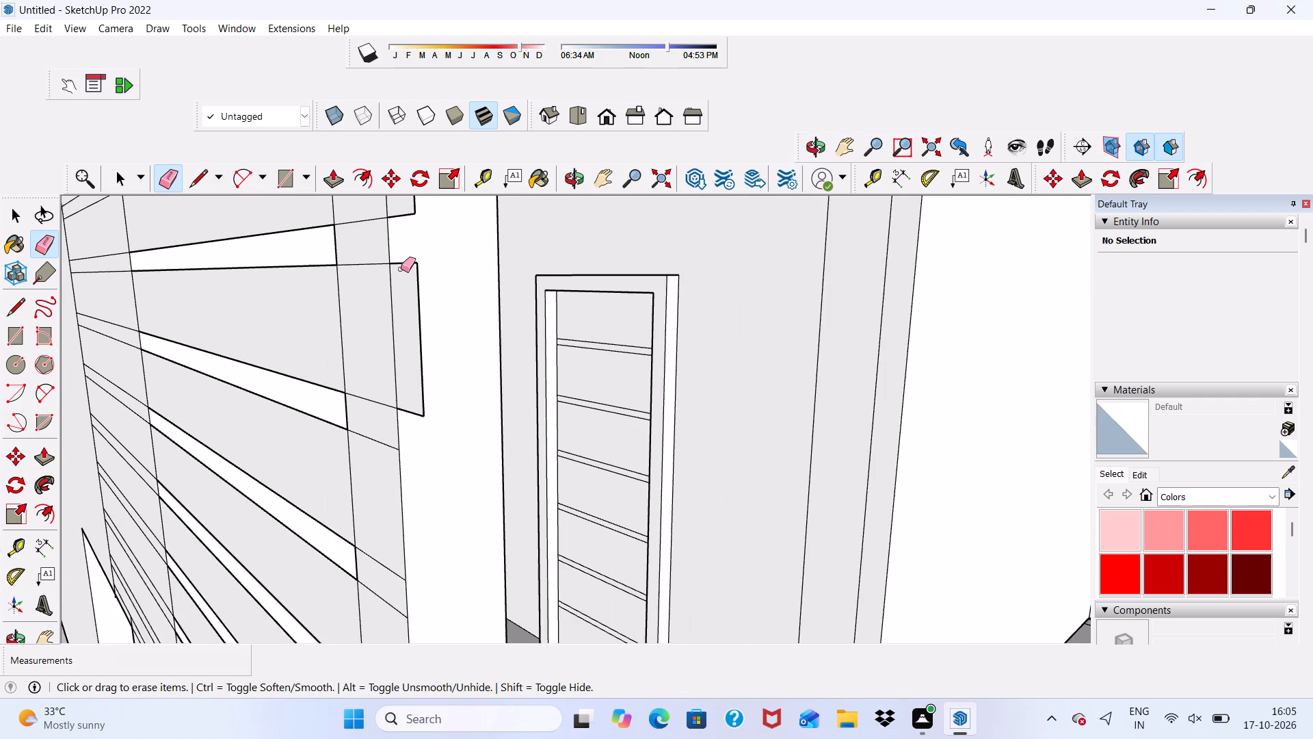
{"action": "left_click_drag", "start_coordinate": [400, 261], "coordinate": [427, 342]}
{"action": "left_click_drag", "start_coordinate": [418, 412], "coordinate": [416, 426]}
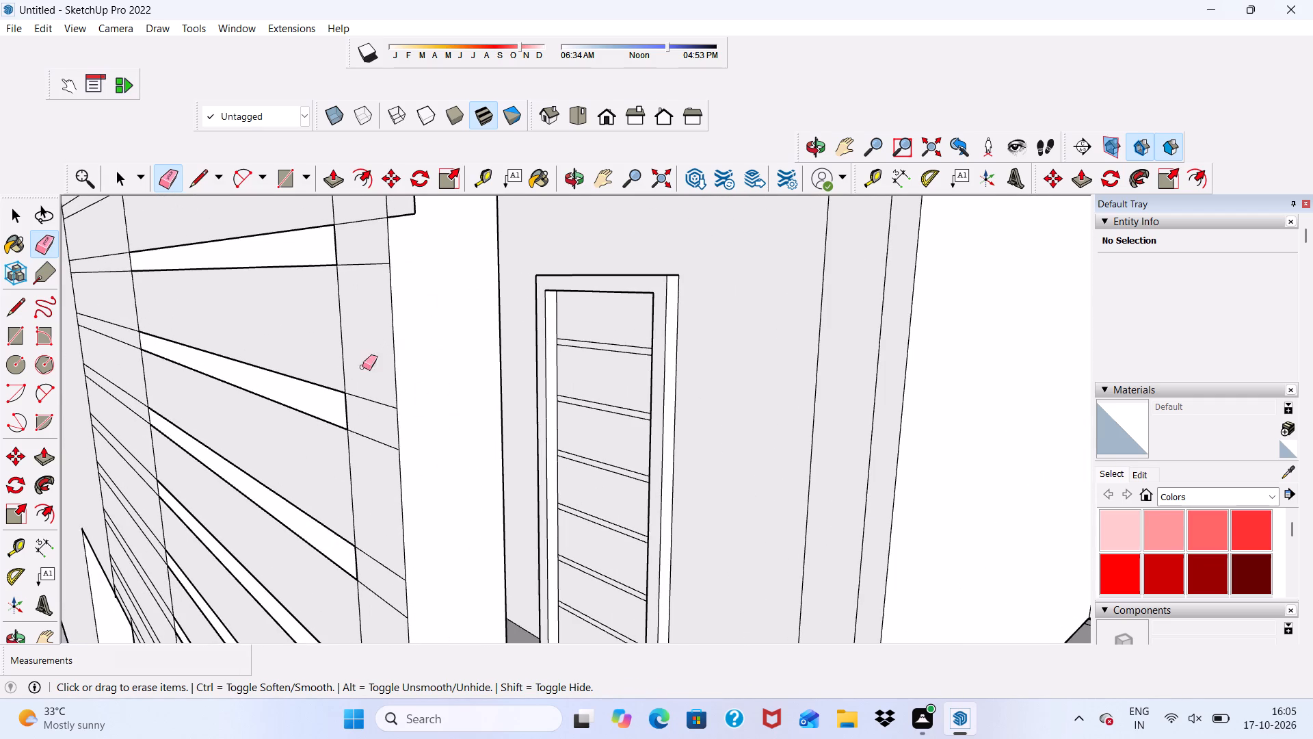
{"action": "scroll", "coordinate": [346, 378], "scroll_direction": "down", "scroll_amount": 14}
{"action": "scroll", "coordinate": [377, 259], "scroll_direction": "up", "scroll_amount": 12}
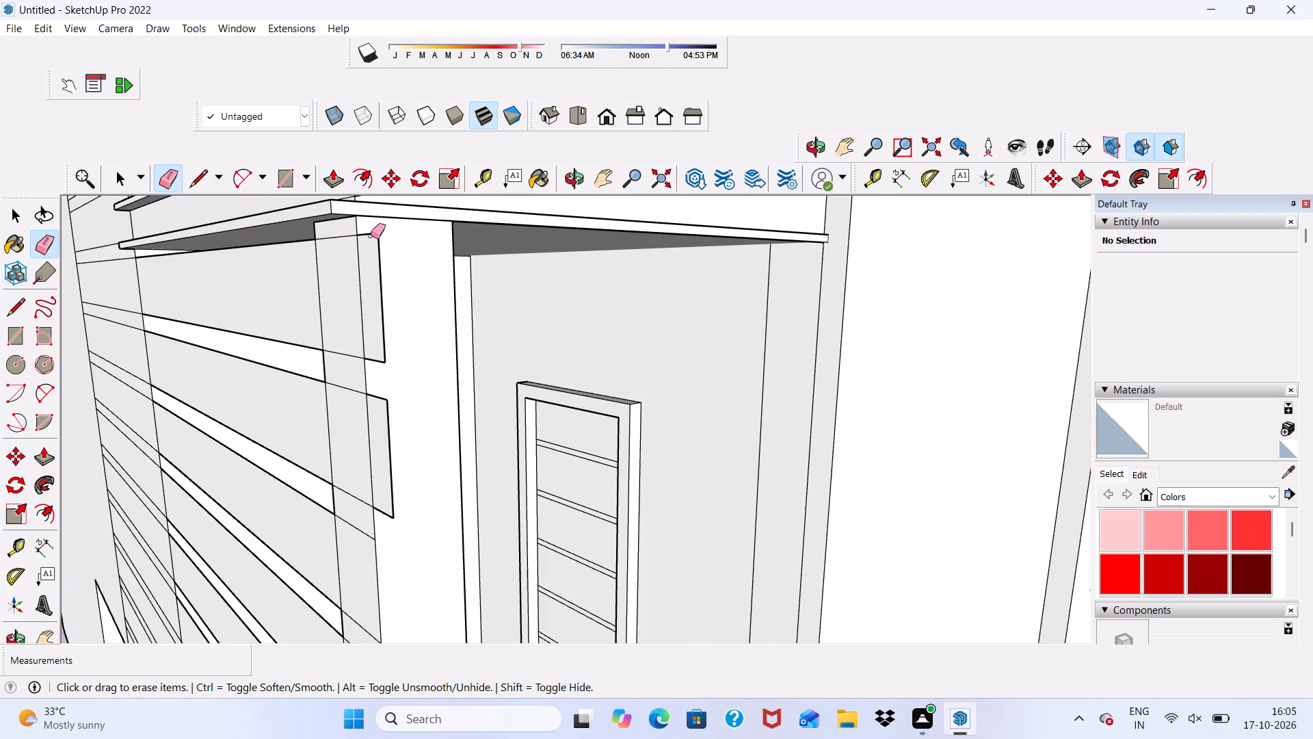
{"action": "left_click", "coordinate": [371, 235]}
{"action": "left_click_drag", "start_coordinate": [380, 259], "coordinate": [384, 268]}
{"action": "left_click_drag", "start_coordinate": [382, 357], "coordinate": [378, 372]}
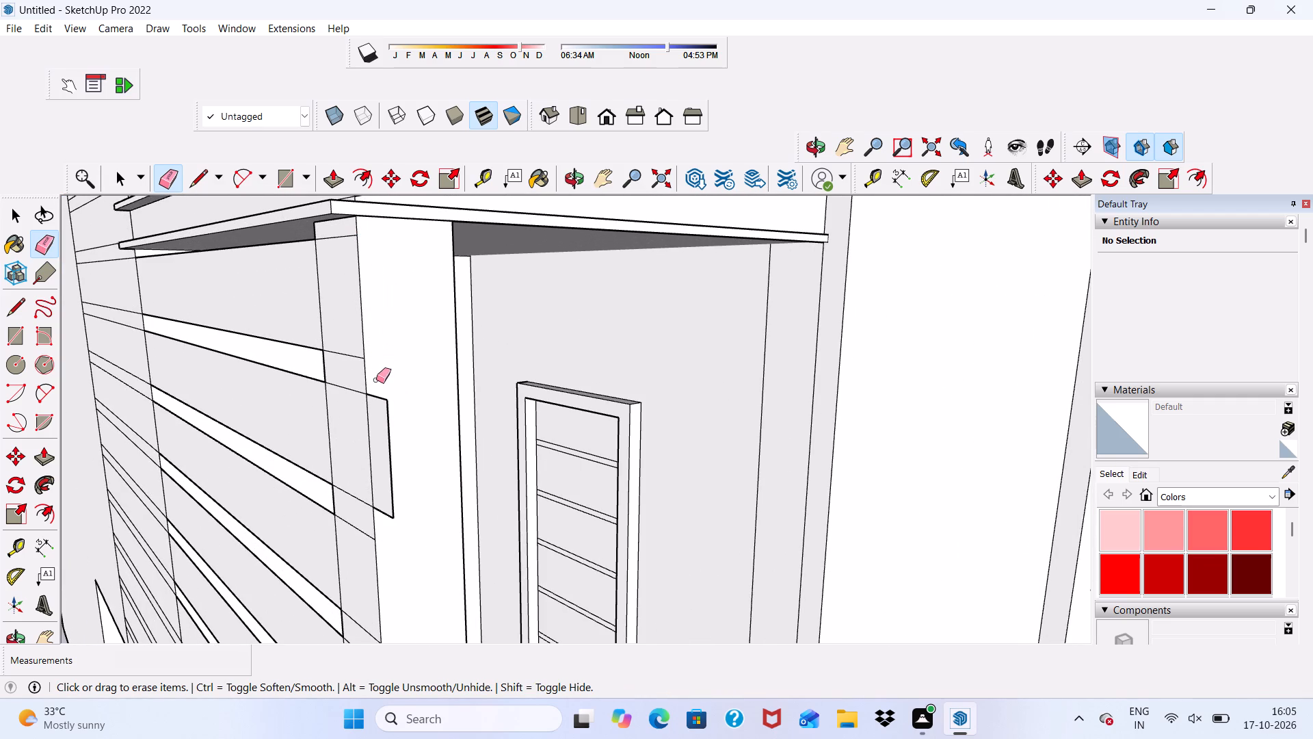
{"action": "left_click_drag", "start_coordinate": [378, 400], "coordinate": [396, 403]}
{"action": "left_click", "coordinate": [382, 419]}
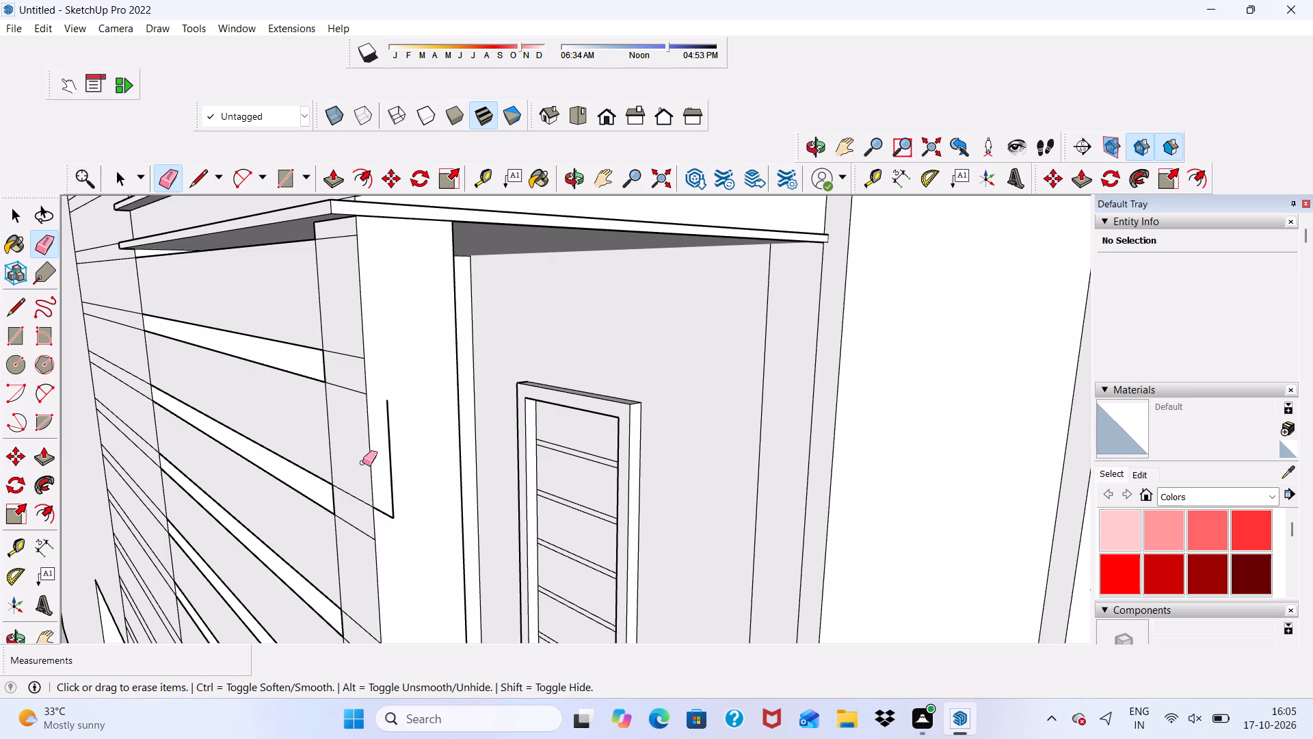
{"action": "scroll", "coordinate": [354, 527], "scroll_direction": "up", "scroll_amount": 8}
{"action": "left_click_drag", "start_coordinate": [412, 498], "coordinate": [412, 517]}
{"action": "left_click", "coordinate": [432, 485]}
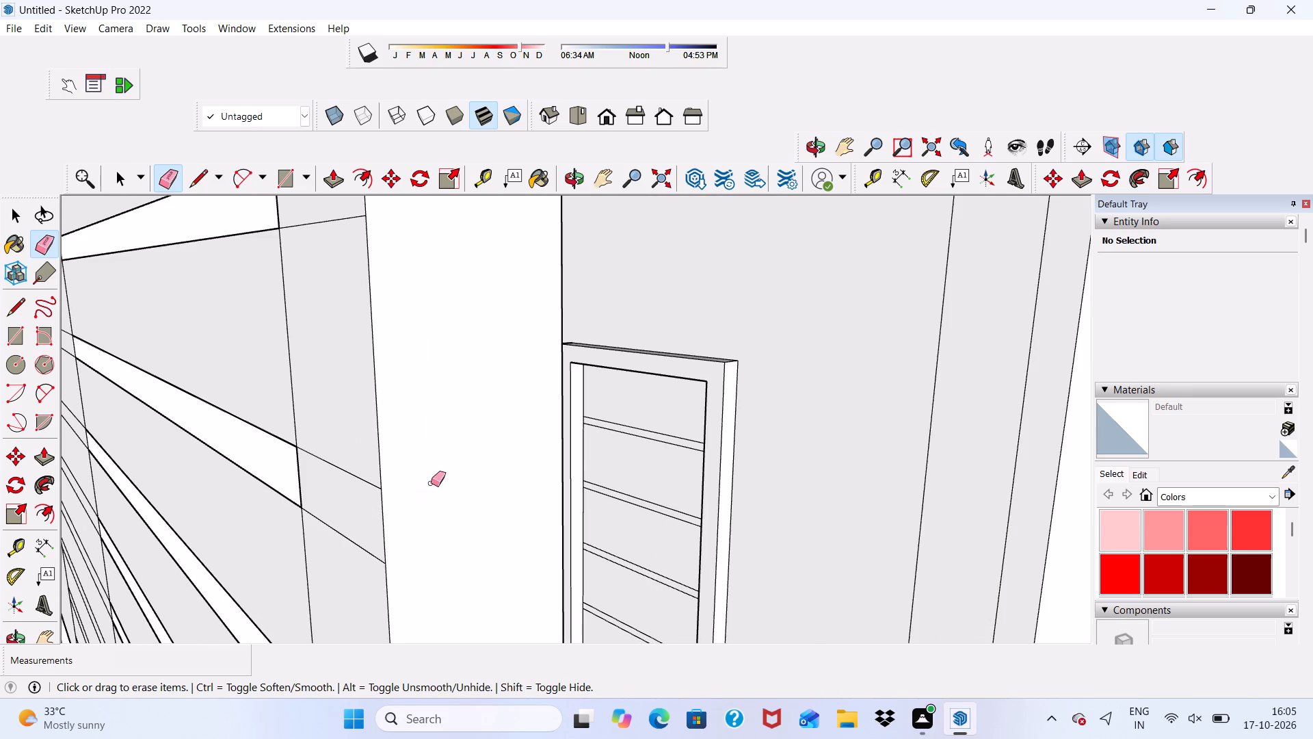
Erase the end outline of the strip overlapping the slab corner between the lower and upper balconies.
{"action": "scroll", "coordinate": [422, 467], "scroll_direction": "down", "scroll_amount": 19}
{"action": "scroll", "coordinate": [437, 325], "scroll_direction": "up", "scroll_amount": 4}
{"action": "scroll", "coordinate": [432, 324], "scroll_direction": "down", "scroll_amount": 1}
{"action": "middle_click_drag", "start_coordinate": [432, 324], "coordinate": [519, 291]}
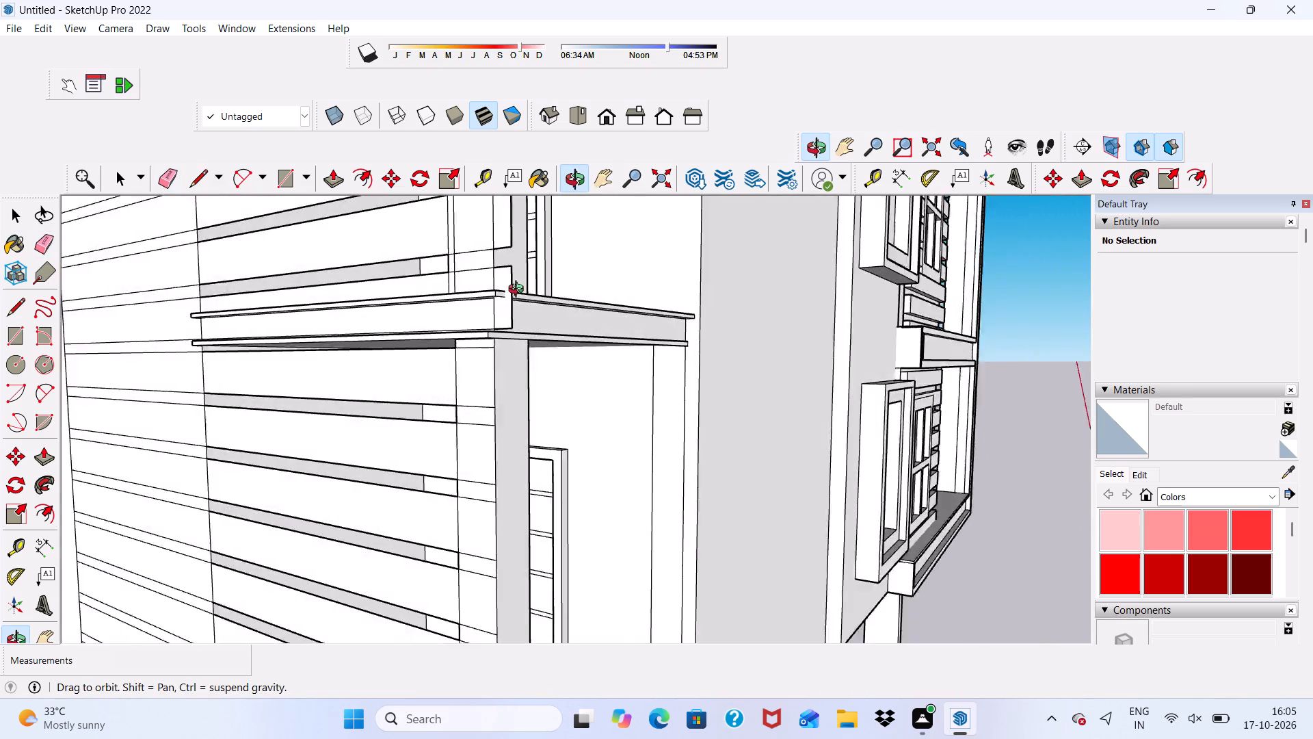
{"action": "middle_click_drag", "start_coordinate": [519, 291], "coordinate": [562, 295]}
{"action": "scroll", "coordinate": [579, 298], "scroll_direction": "up", "scroll_amount": 7}
{"action": "left_click_drag", "start_coordinate": [558, 239], "coordinate": [568, 301]}
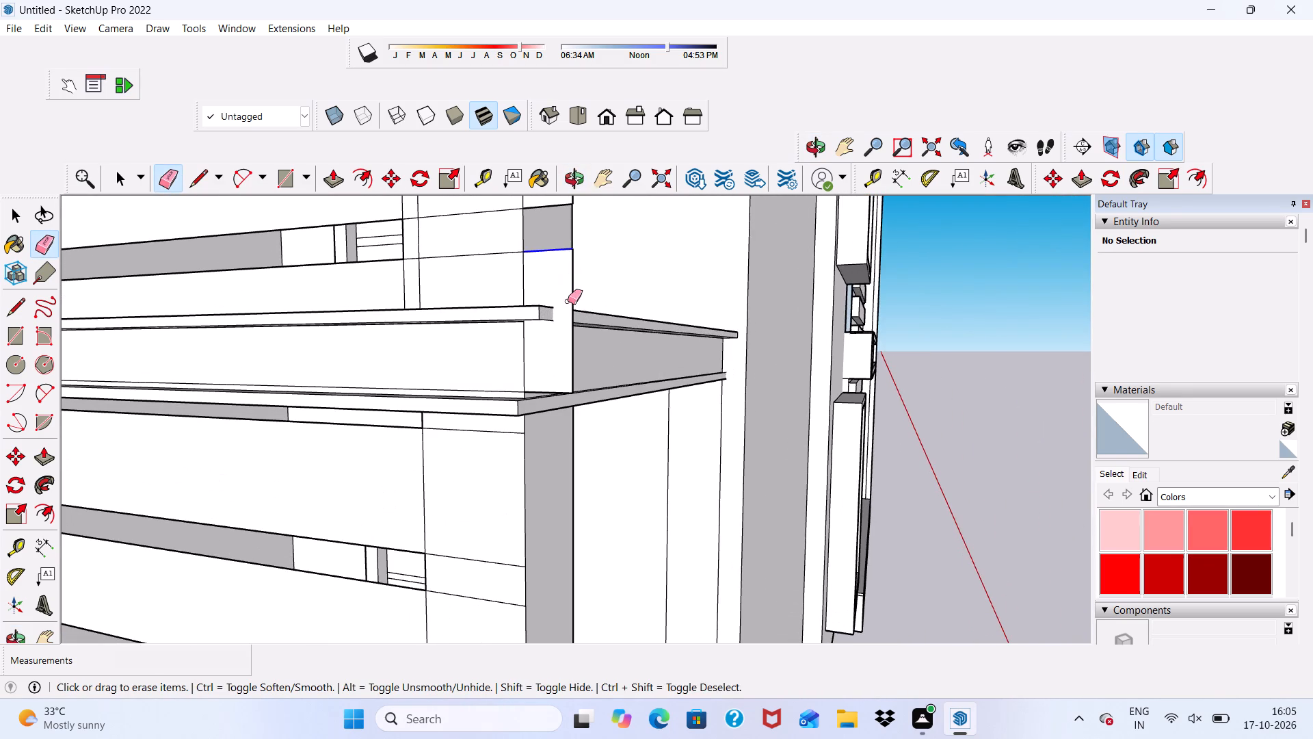
{"action": "left_click_drag", "start_coordinate": [568, 301], "coordinate": [568, 311]}
{"action": "left_click_drag", "start_coordinate": [570, 345], "coordinate": [572, 369]}
{"action": "left_click", "coordinate": [541, 393]}
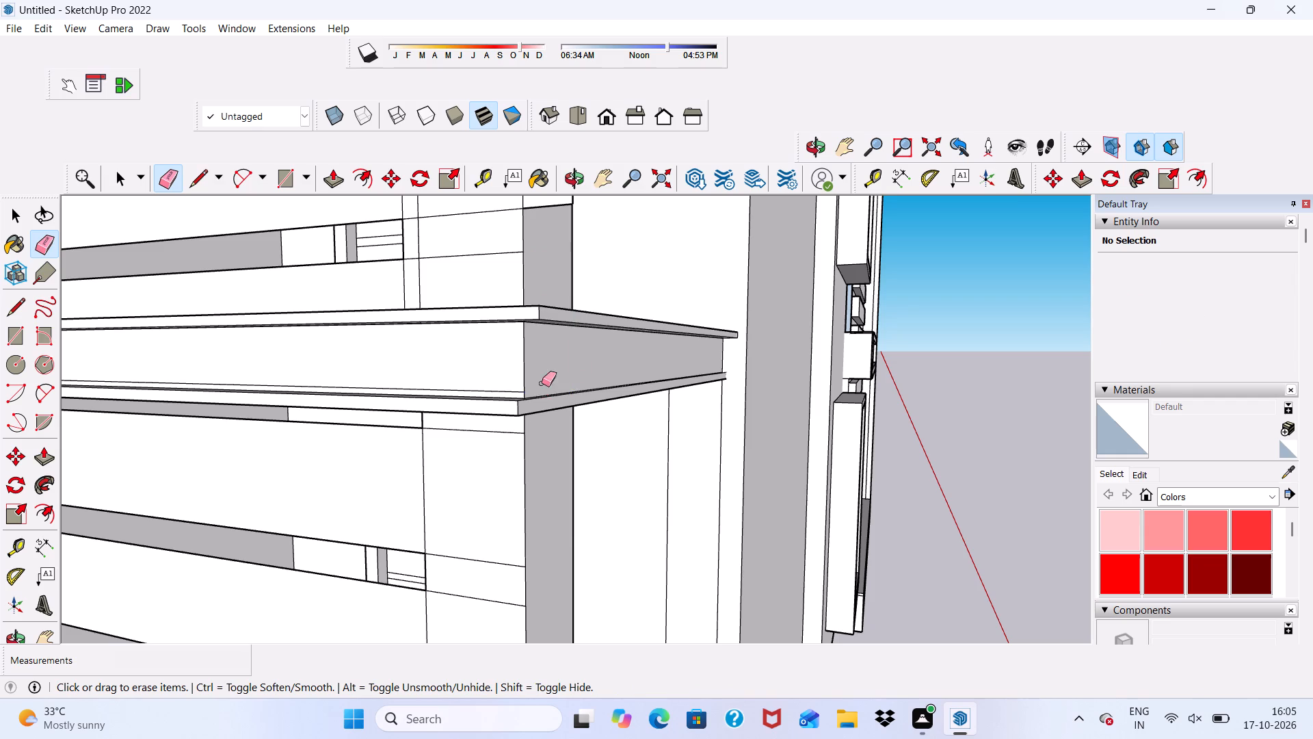
Erase the overhanging end outlines of the lowest strips above the slab at the upper balcony's corner column.
{"action": "scroll", "coordinate": [468, 335], "scroll_direction": "down", "scroll_amount": 6}
{"action": "scroll", "coordinate": [532, 220], "scroll_direction": "up", "scroll_amount": 5}
{"action": "scroll", "coordinate": [521, 239], "scroll_direction": "down", "scroll_amount": 16}
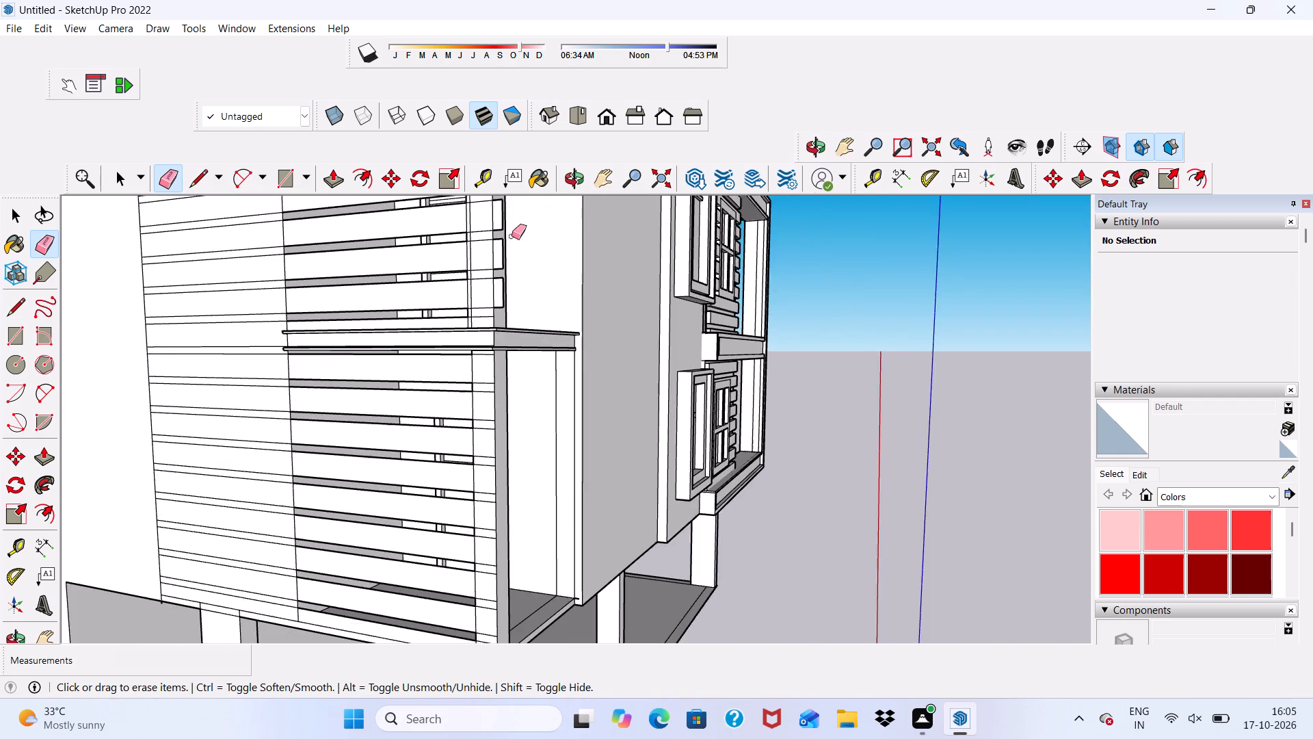
{"action": "scroll", "coordinate": [512, 234], "scroll_direction": "up", "scroll_amount": 5}
{"action": "scroll", "coordinate": [497, 254], "scroll_direction": "down", "scroll_amount": 12}
{"action": "scroll", "coordinate": [470, 170], "scroll_direction": "up", "scroll_amount": 12}
{"action": "scroll", "coordinate": [445, 266], "scroll_direction": "down", "scroll_amount": 6}
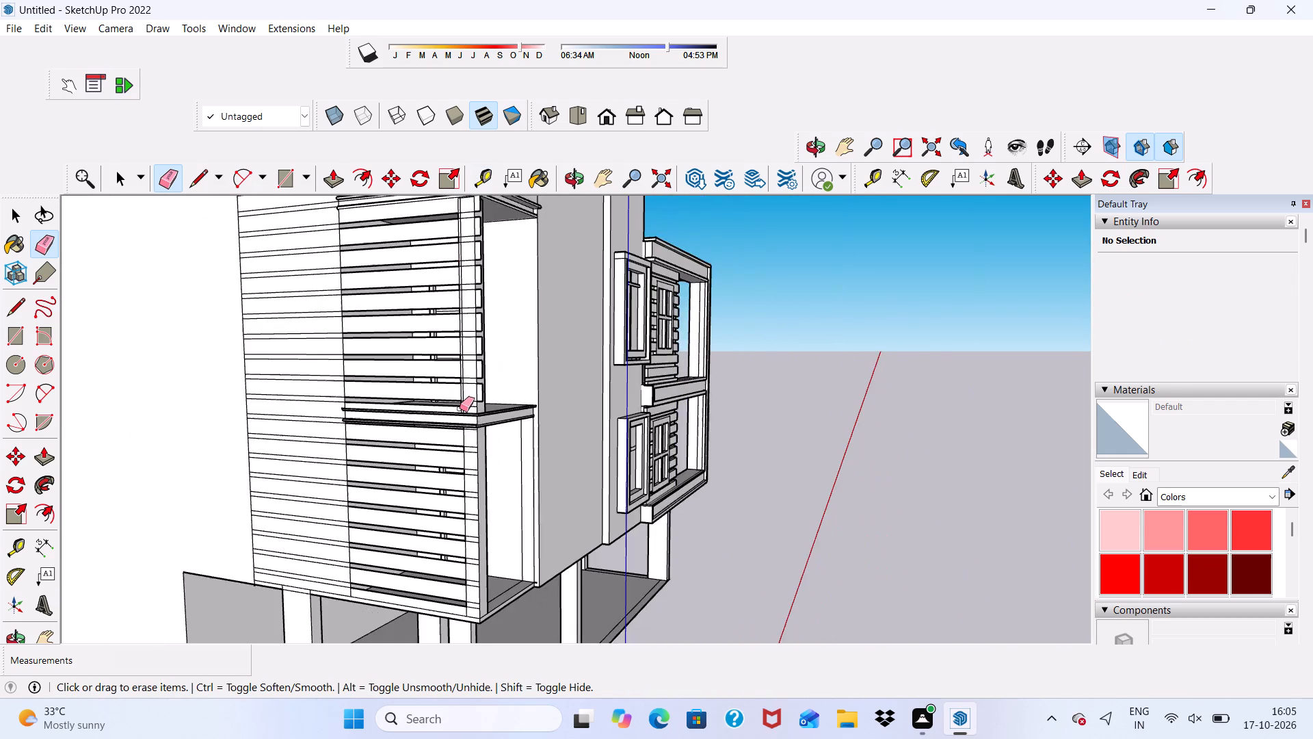
{"action": "scroll", "coordinate": [474, 419], "scroll_direction": "up", "scroll_amount": 16}
{"action": "left_click_drag", "start_coordinate": [494, 341], "coordinate": [500, 355]}
{"action": "left_click", "coordinate": [512, 368]}
{"action": "left_click_drag", "start_coordinate": [502, 427], "coordinate": [505, 440]}
{"action": "scroll", "coordinate": [515, 222], "scroll_direction": "up", "scroll_amount": 1}
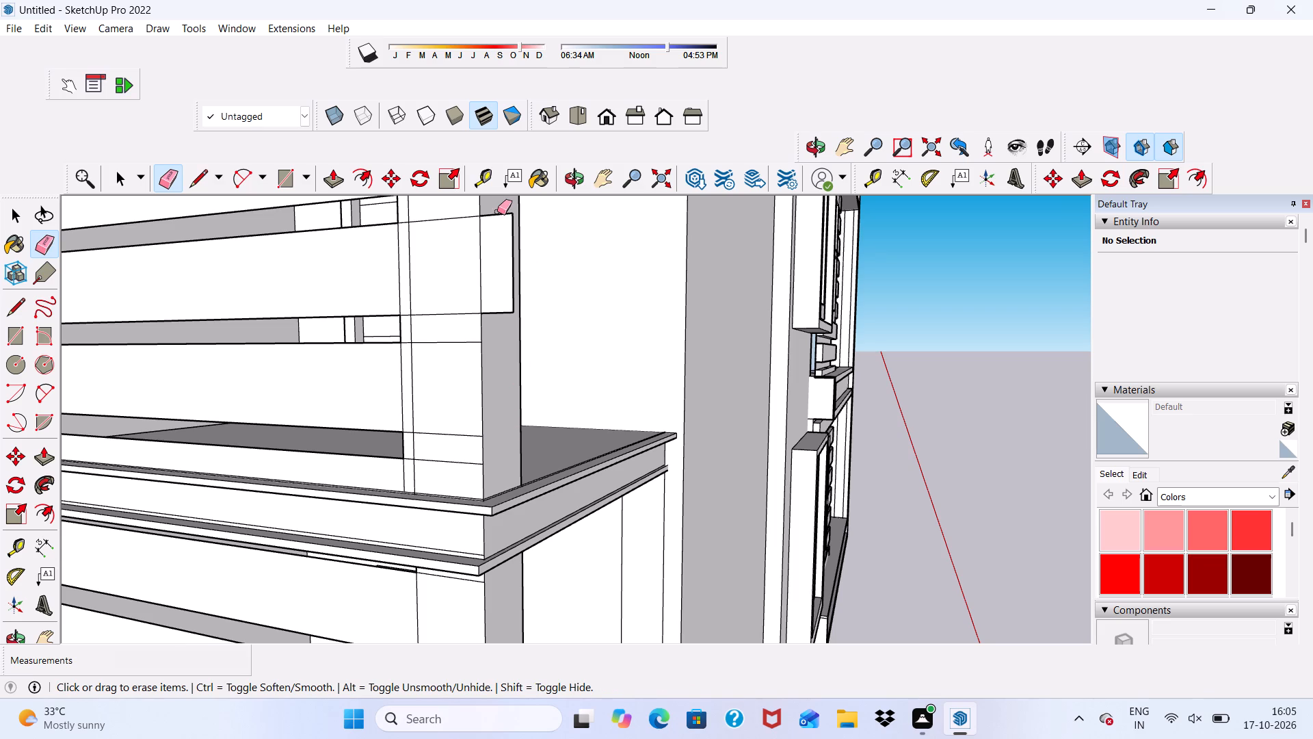
{"action": "left_click_drag", "start_coordinate": [494, 210], "coordinate": [502, 274]}
{"action": "left_click_drag", "start_coordinate": [502, 276], "coordinate": [509, 328]}
{"action": "left_click", "coordinate": [512, 290]}
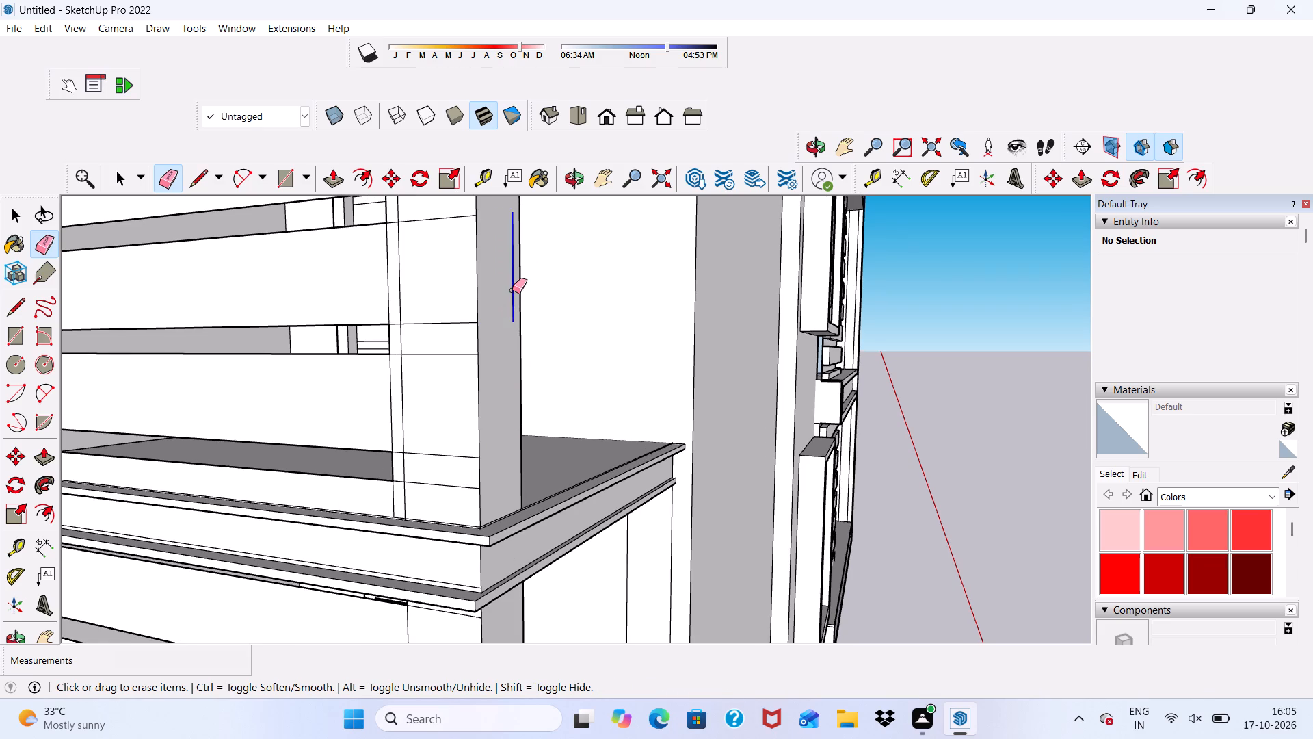
Erase the overhanging end outlines of the top two strips beneath the upper balcony's roof slab.
{"action": "scroll", "coordinate": [514, 363], "scroll_direction": "down", "scroll_amount": 13}
{"action": "scroll", "coordinate": [503, 238], "scroll_direction": "up", "scroll_amount": 6}
{"action": "scroll", "coordinate": [492, 259], "scroll_direction": "down", "scroll_amount": 6}
{"action": "middle_click_drag", "start_coordinate": [512, 391], "coordinate": [447, 432]}
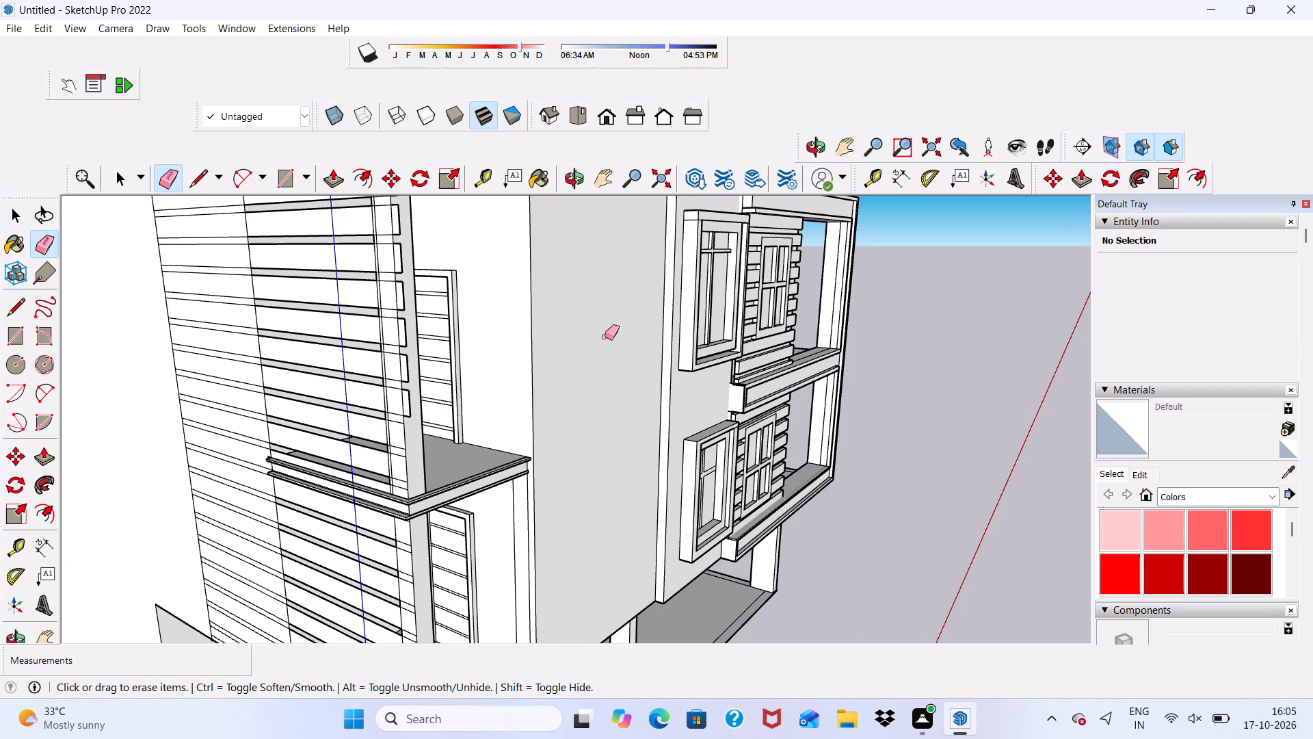
{"action": "scroll", "coordinate": [628, 331], "scroll_direction": "down", "scroll_amount": 8}
{"action": "scroll", "coordinate": [489, 259], "scroll_direction": "up", "scroll_amount": 20}
{"action": "scroll", "coordinate": [489, 259], "scroll_direction": "up", "scroll_amount": 2}
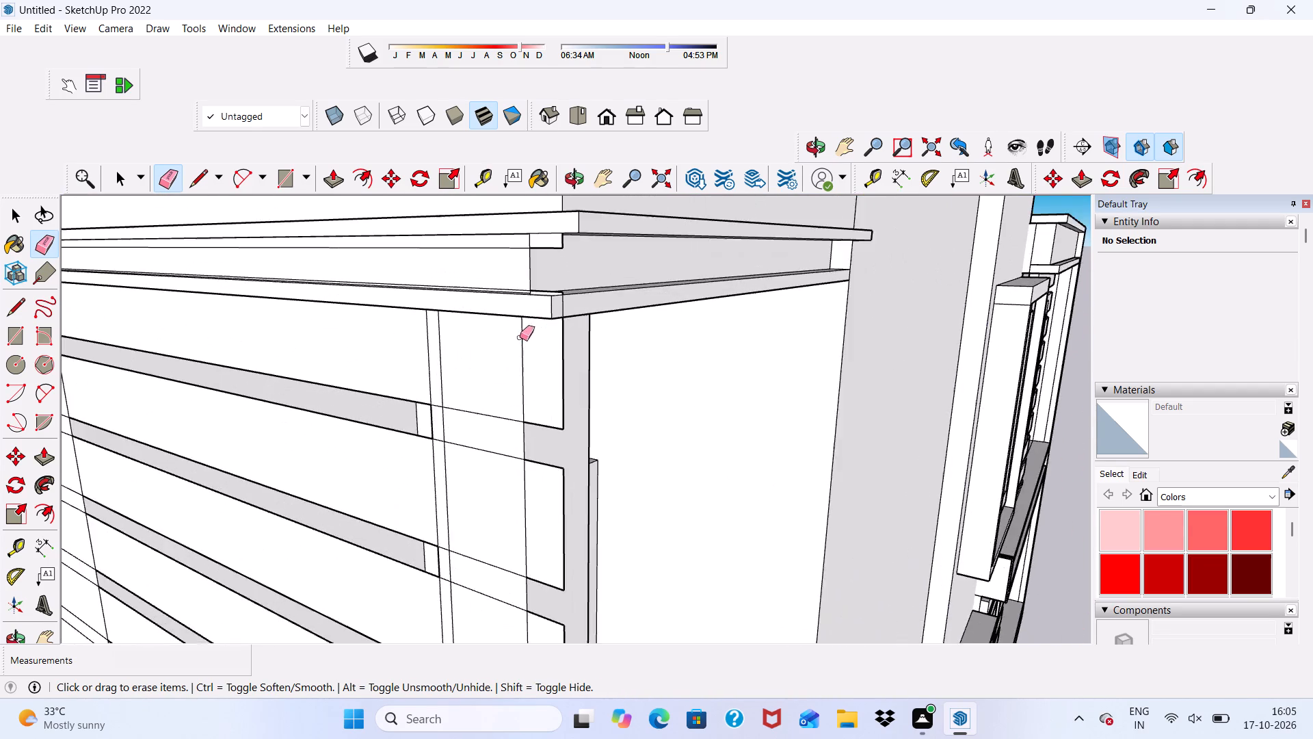
{"action": "scroll", "coordinate": [520, 337], "scroll_direction": "up", "scroll_amount": 7}
{"action": "left_click", "coordinate": [563, 332]}
{"action": "left_click_drag", "start_coordinate": [574, 339], "coordinate": [568, 354]}
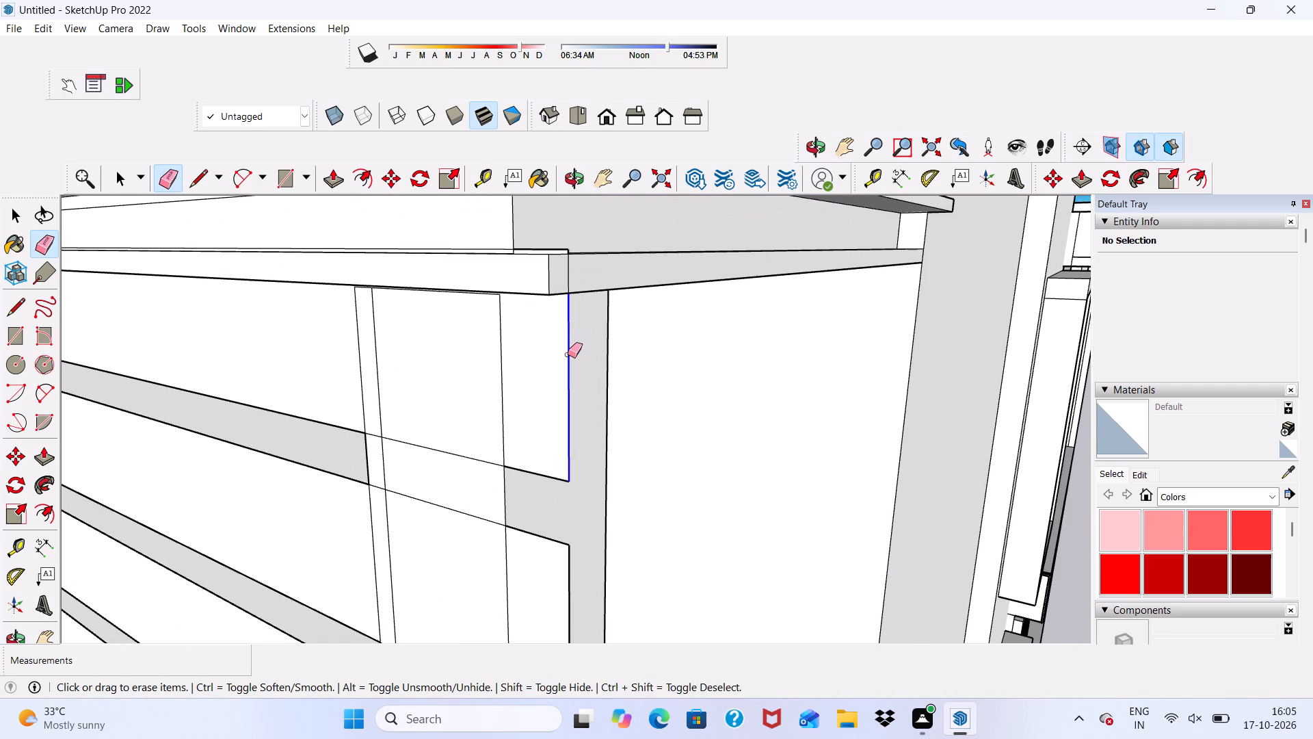
{"action": "left_click_drag", "start_coordinate": [568, 354], "coordinate": [568, 356]}
{"action": "scroll", "coordinate": [526, 225], "scroll_direction": "down", "scroll_amount": 7}
{"action": "scroll", "coordinate": [579, 405], "scroll_direction": "up", "scroll_amount": 5}
{"action": "scroll", "coordinate": [452, 309], "scroll_direction": "down", "scroll_amount": 5}
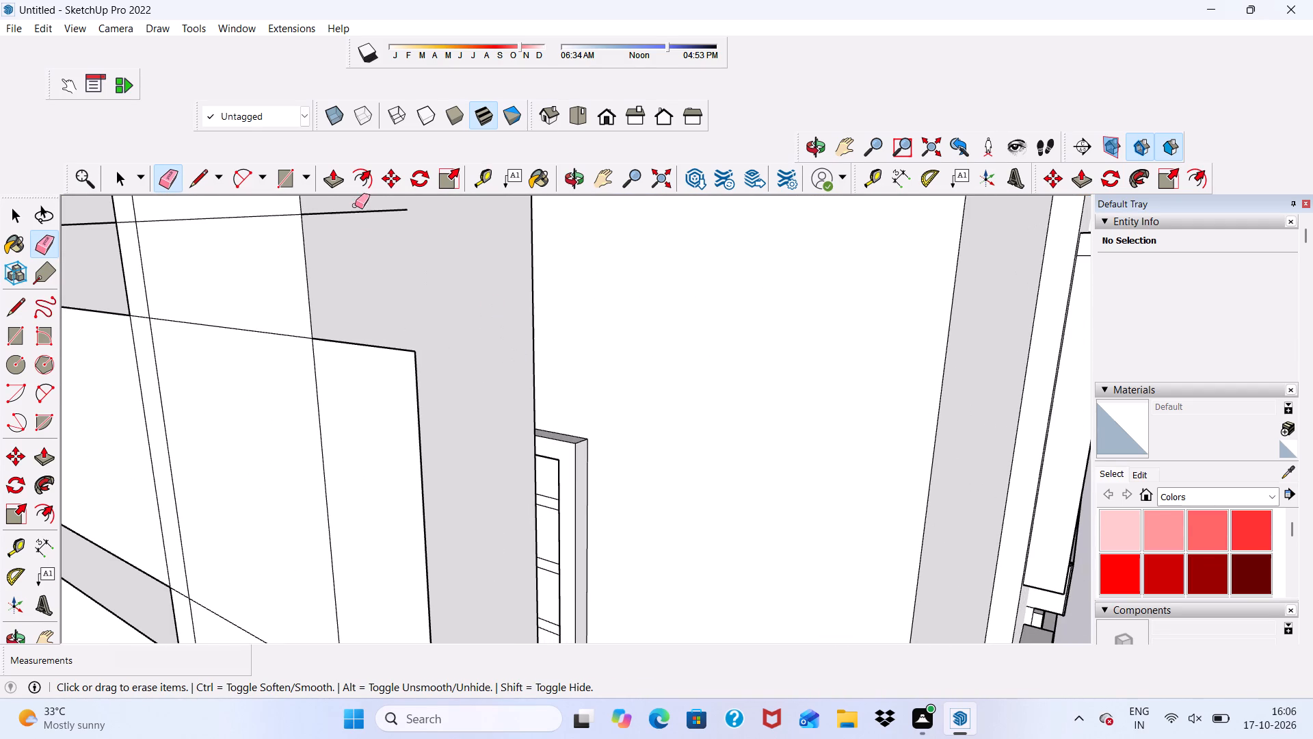
{"action": "left_click_drag", "start_coordinate": [355, 205], "coordinate": [362, 231]}
{"action": "left_click_drag", "start_coordinate": [406, 346], "coordinate": [413, 406]}
{"action": "left_click_drag", "start_coordinate": [414, 383], "coordinate": [427, 404]}
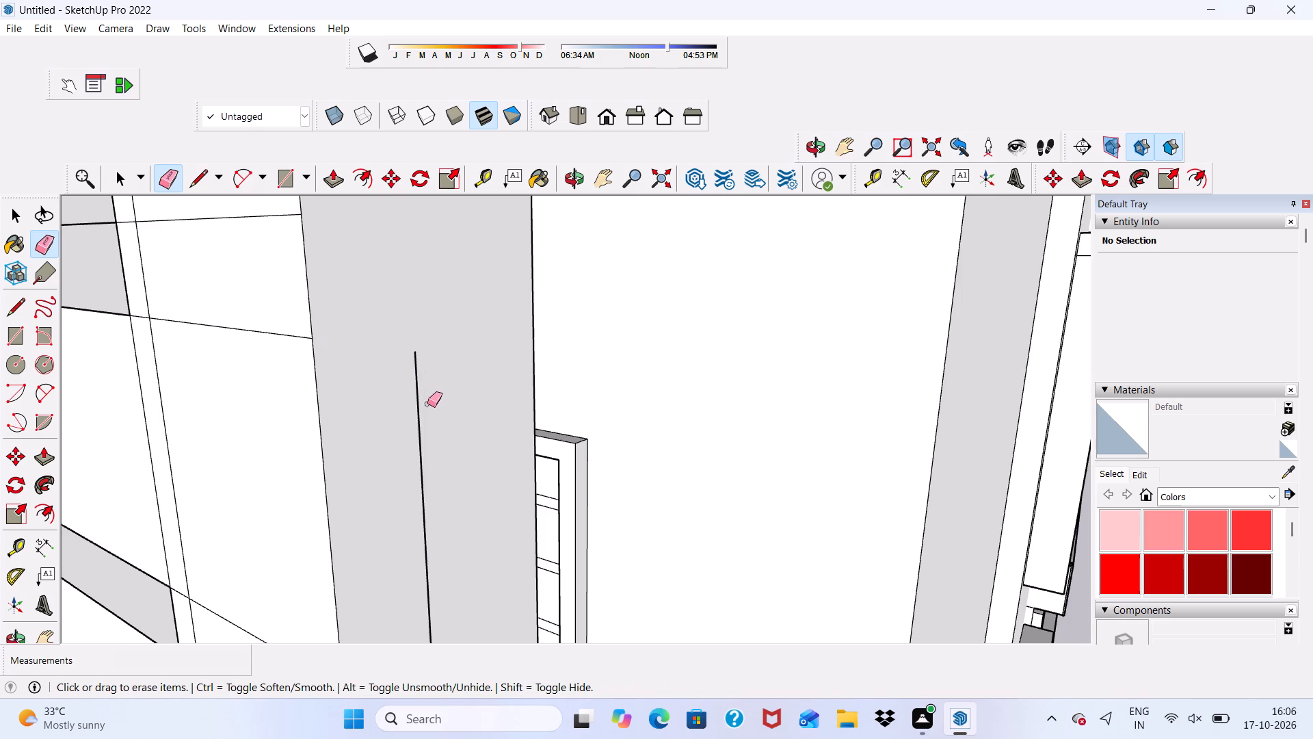
{"action": "left_click_drag", "start_coordinate": [427, 404], "coordinate": [428, 404]}
Erase the overhanging end outlines of the next three strips down the upper balcony's corner column.
{"action": "scroll", "coordinate": [405, 322], "scroll_direction": "down", "scroll_amount": 13}
{"action": "scroll", "coordinate": [472, 491], "scroll_direction": "up", "scroll_amount": 2}
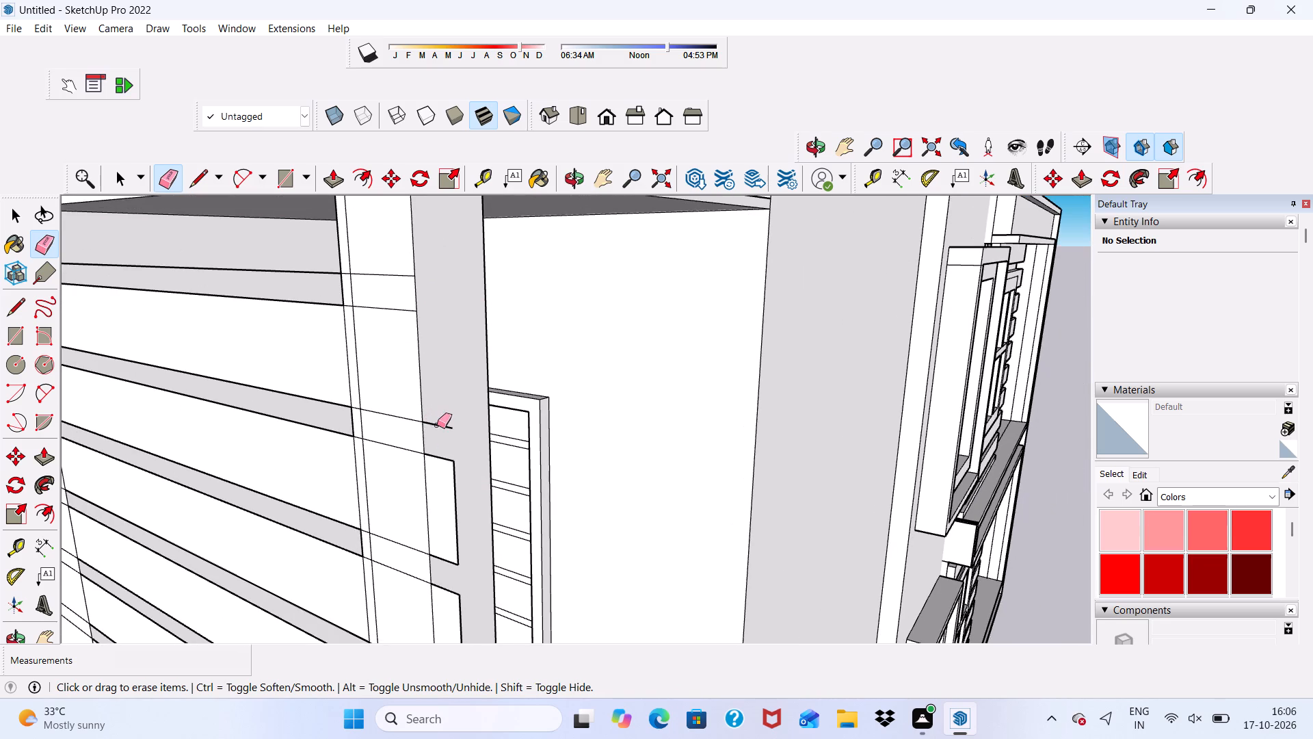
{"action": "left_click_drag", "start_coordinate": [437, 425], "coordinate": [441, 442]}
{"action": "left_click_drag", "start_coordinate": [443, 460], "coordinate": [453, 515]}
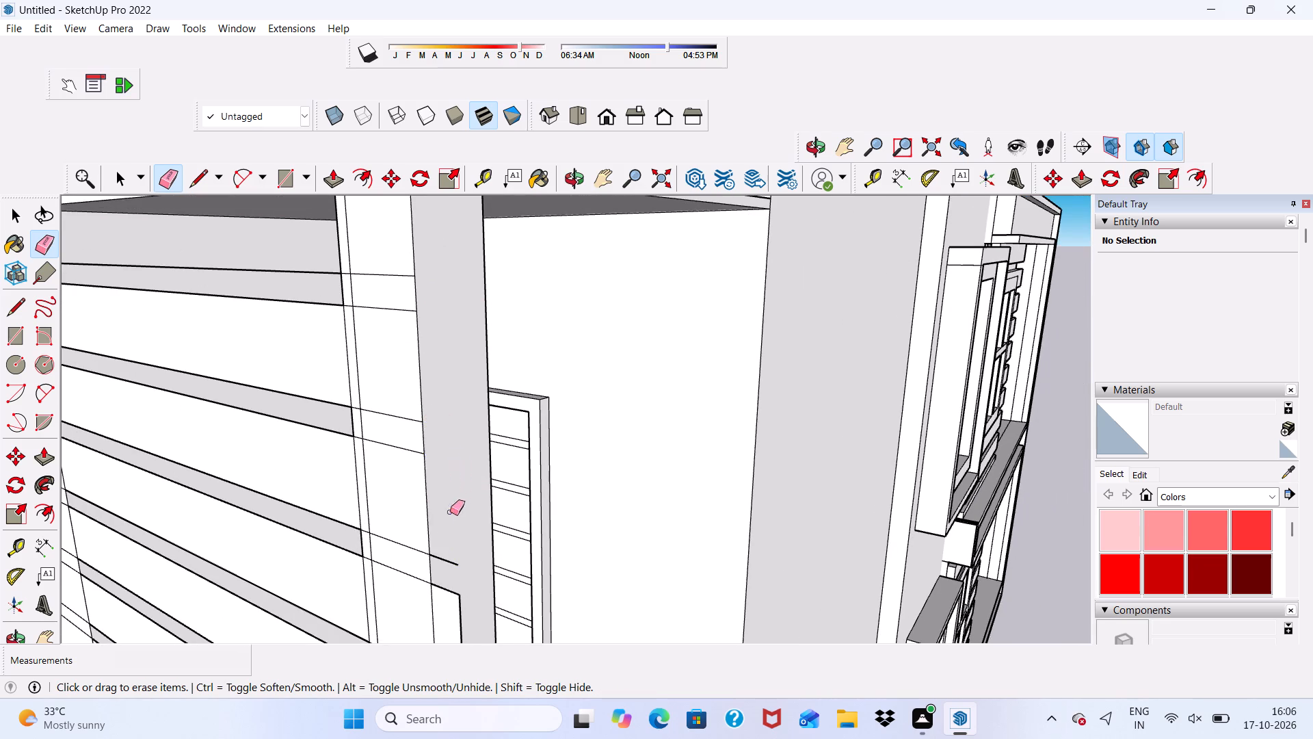
{"action": "scroll", "coordinate": [453, 371], "scroll_direction": "down", "scroll_amount": 7}
{"action": "scroll", "coordinate": [474, 504], "scroll_direction": "up", "scroll_amount": 6}
{"action": "left_click_drag", "start_coordinate": [435, 441], "coordinate": [437, 463]}
{"action": "left_click_drag", "start_coordinate": [436, 477], "coordinate": [445, 515]}
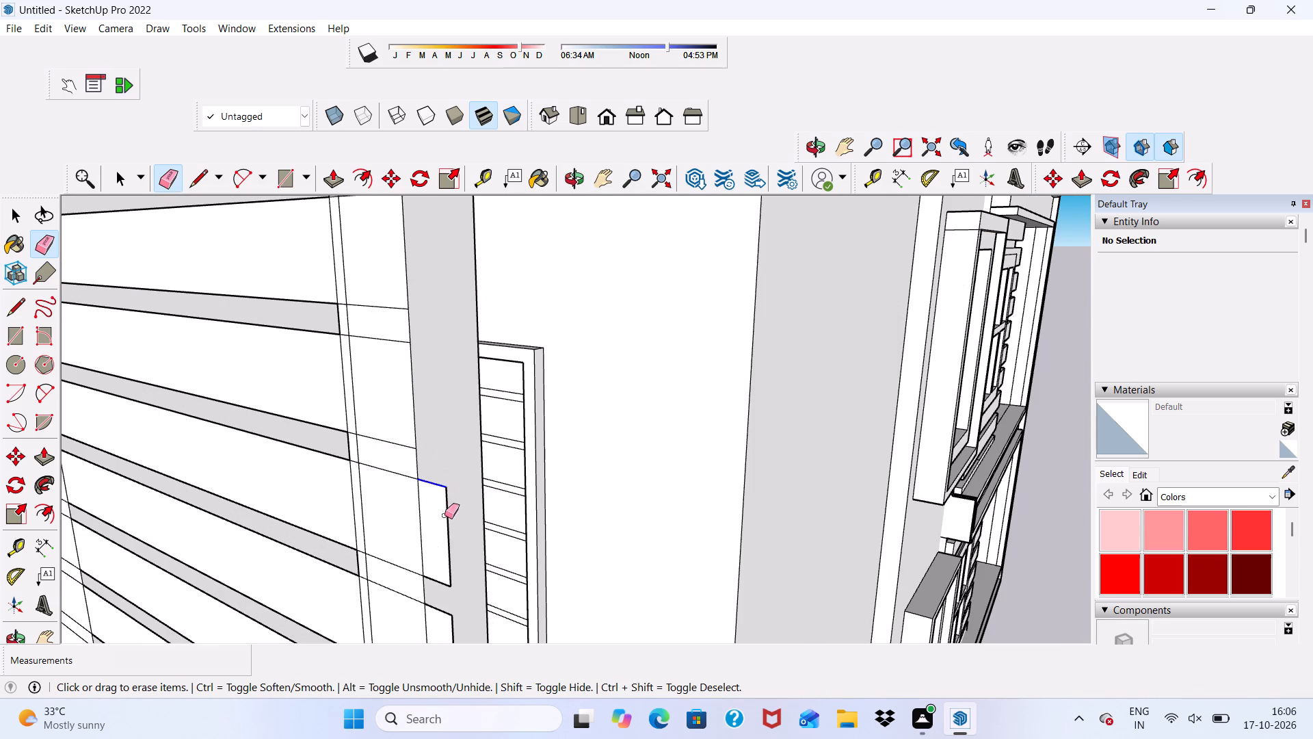
{"action": "left_click_drag", "start_coordinate": [445, 515], "coordinate": [445, 583]}
{"action": "scroll", "coordinate": [455, 409], "scroll_direction": "down", "scroll_amount": 7}
{"action": "scroll", "coordinate": [434, 552], "scroll_direction": "up", "scroll_amount": 2}
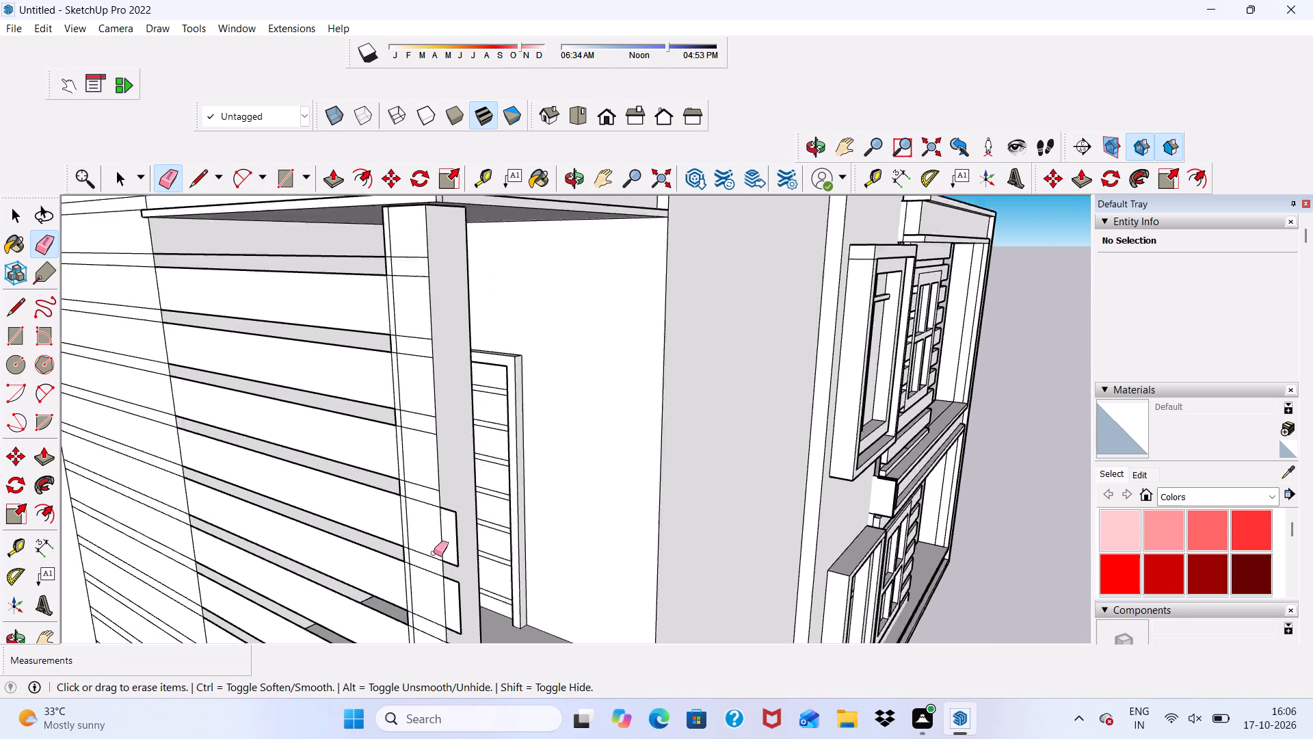
{"action": "scroll", "coordinate": [434, 553], "scroll_direction": "up", "scroll_amount": 3}
{"action": "left_click_drag", "start_coordinate": [460, 483], "coordinate": [468, 580]}
{"action": "left_click_drag", "start_coordinate": [471, 532], "coordinate": [475, 533]}
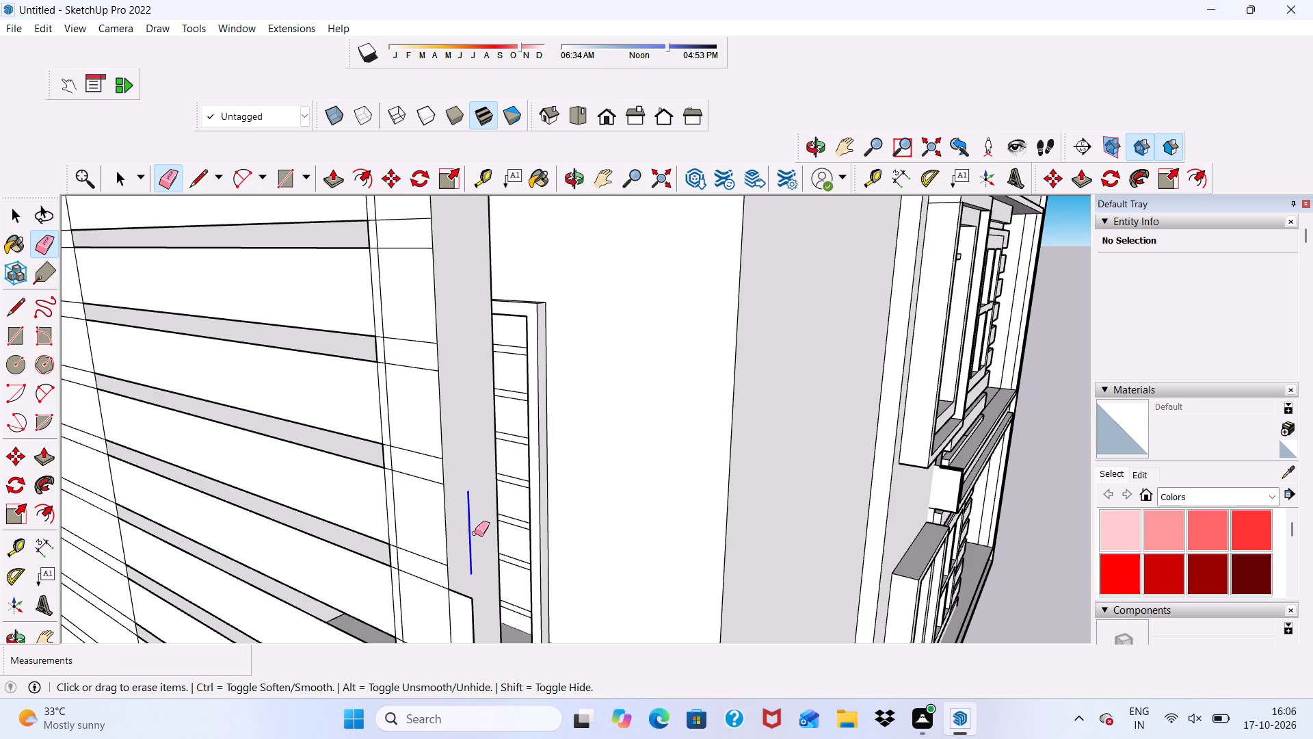
{"action": "left_click_drag", "start_coordinate": [475, 533], "coordinate": [476, 540]}
Erase the overhanging end outlines of the remaining two strips at the upper balcony's corner column.
{"action": "scroll", "coordinate": [431, 321], "scroll_direction": "down", "scroll_amount": 6}
{"action": "middle_click_drag", "start_coordinate": [485, 477], "coordinate": [531, 435]}
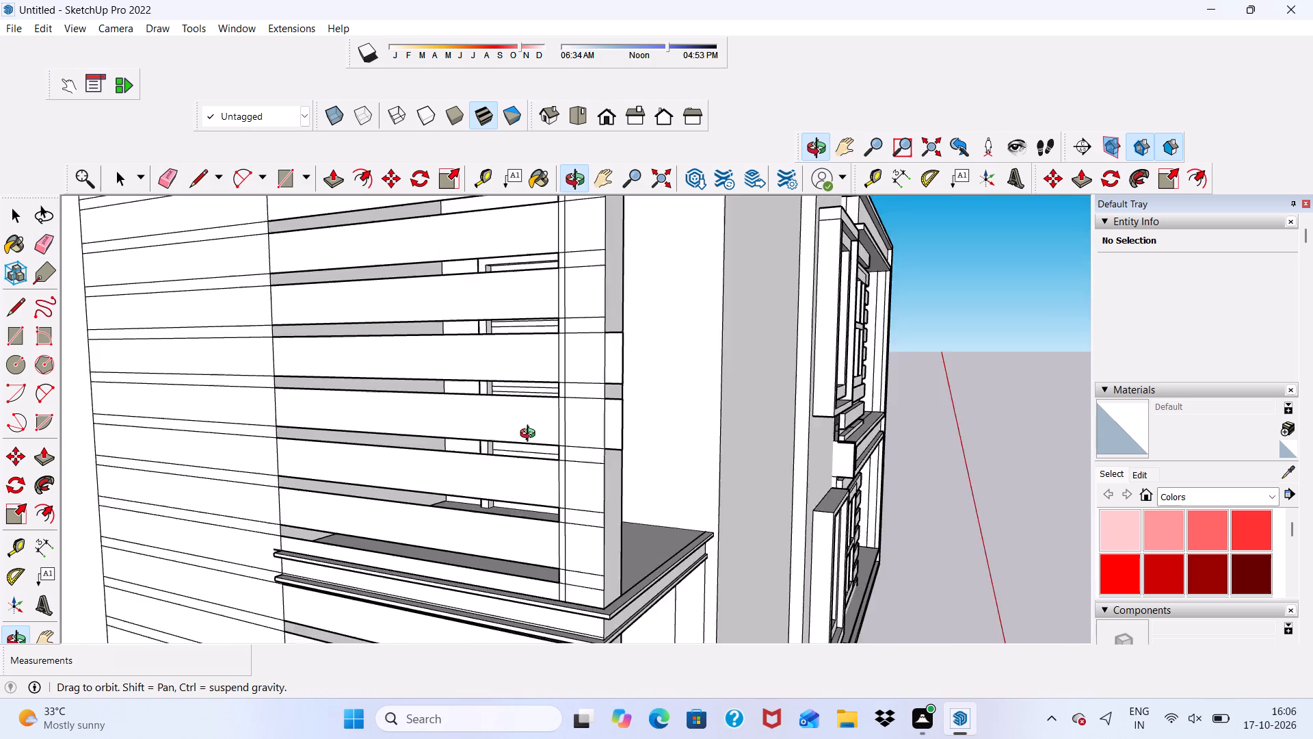
{"action": "middle_click_drag", "start_coordinate": [531, 435], "coordinate": [523, 437]}
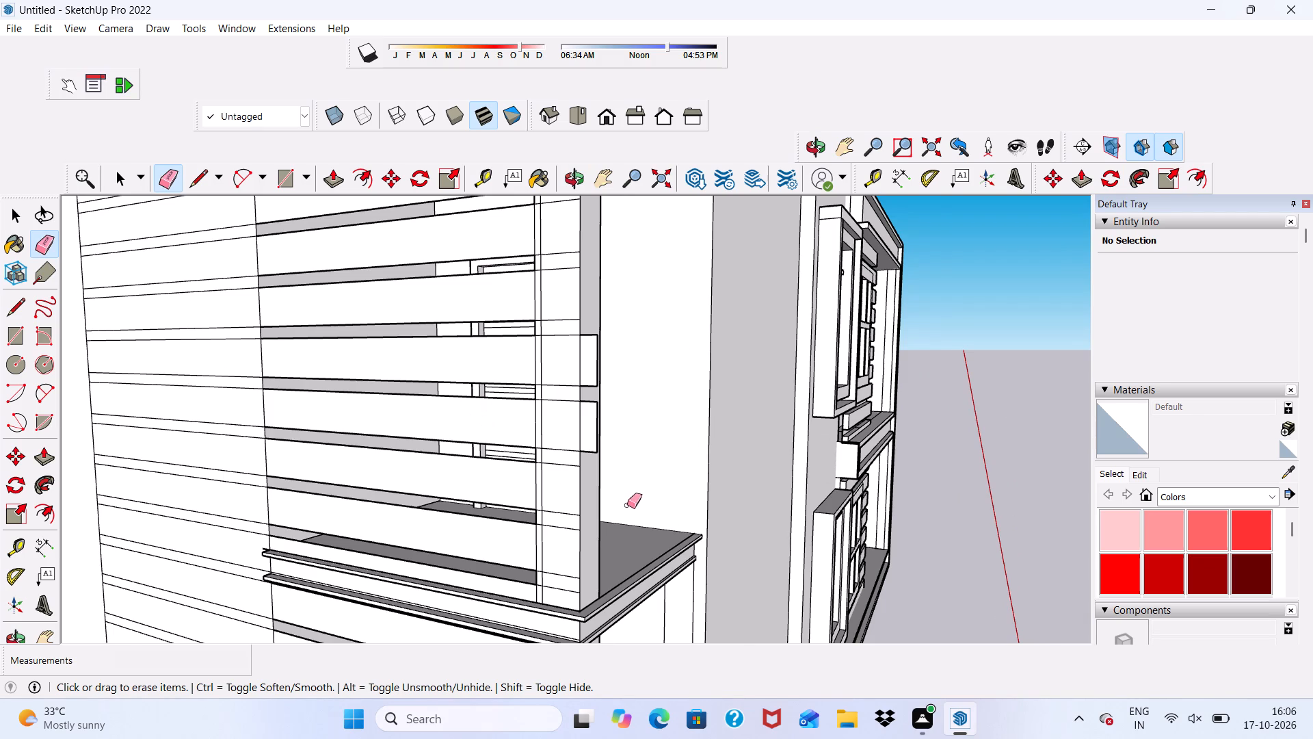
{"action": "scroll", "coordinate": [615, 421], "scroll_direction": "up", "scroll_amount": 3}
{"action": "scroll", "coordinate": [566, 285], "scroll_direction": "up", "scroll_amount": 3}
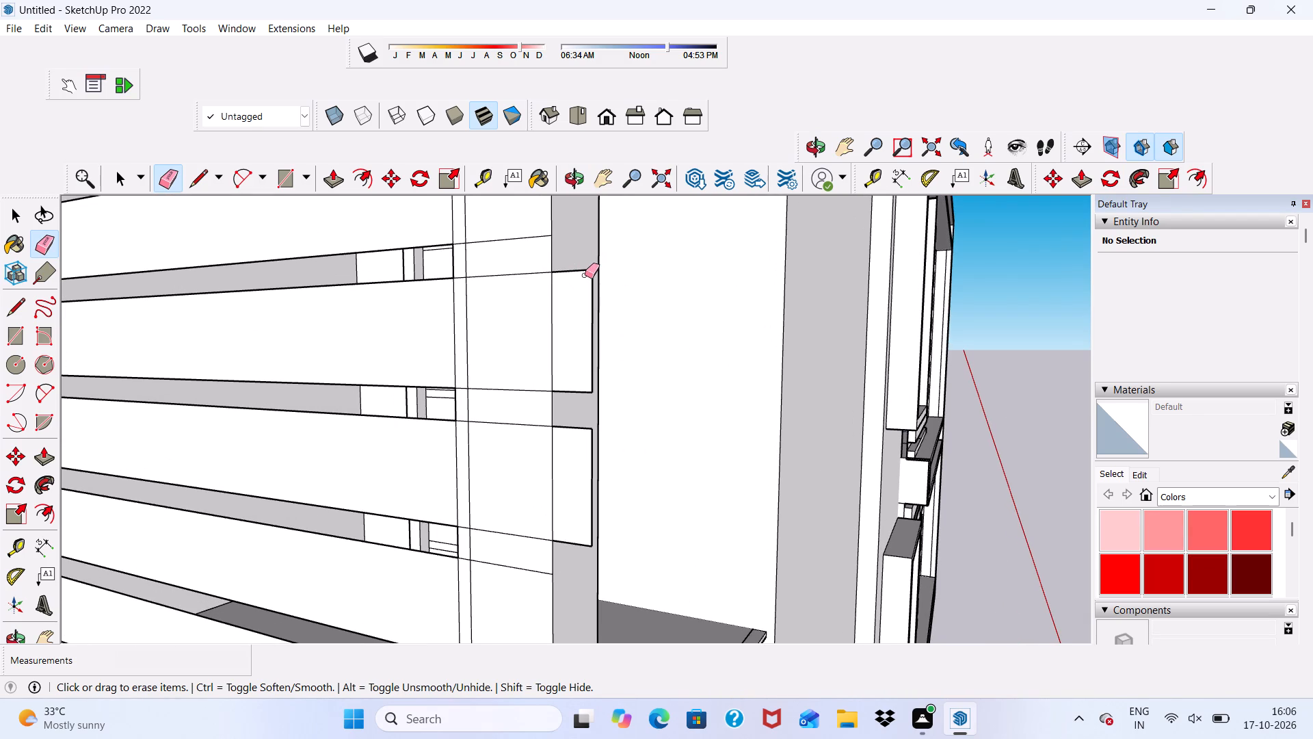
{"action": "left_click_drag", "start_coordinate": [588, 265], "coordinate": [598, 346]}
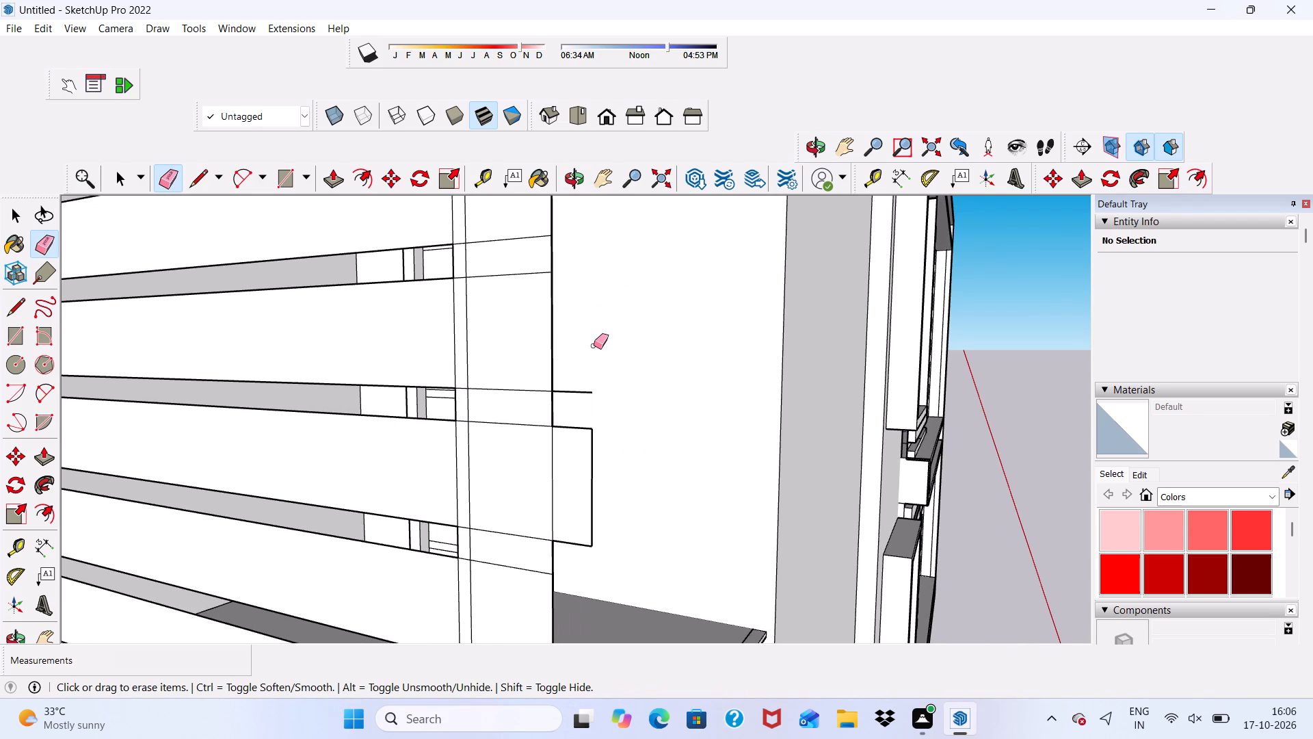
{"action": "key", "text": "ctrl+z"}
{"action": "left_click_drag", "start_coordinate": [571, 268], "coordinate": [575, 286]}
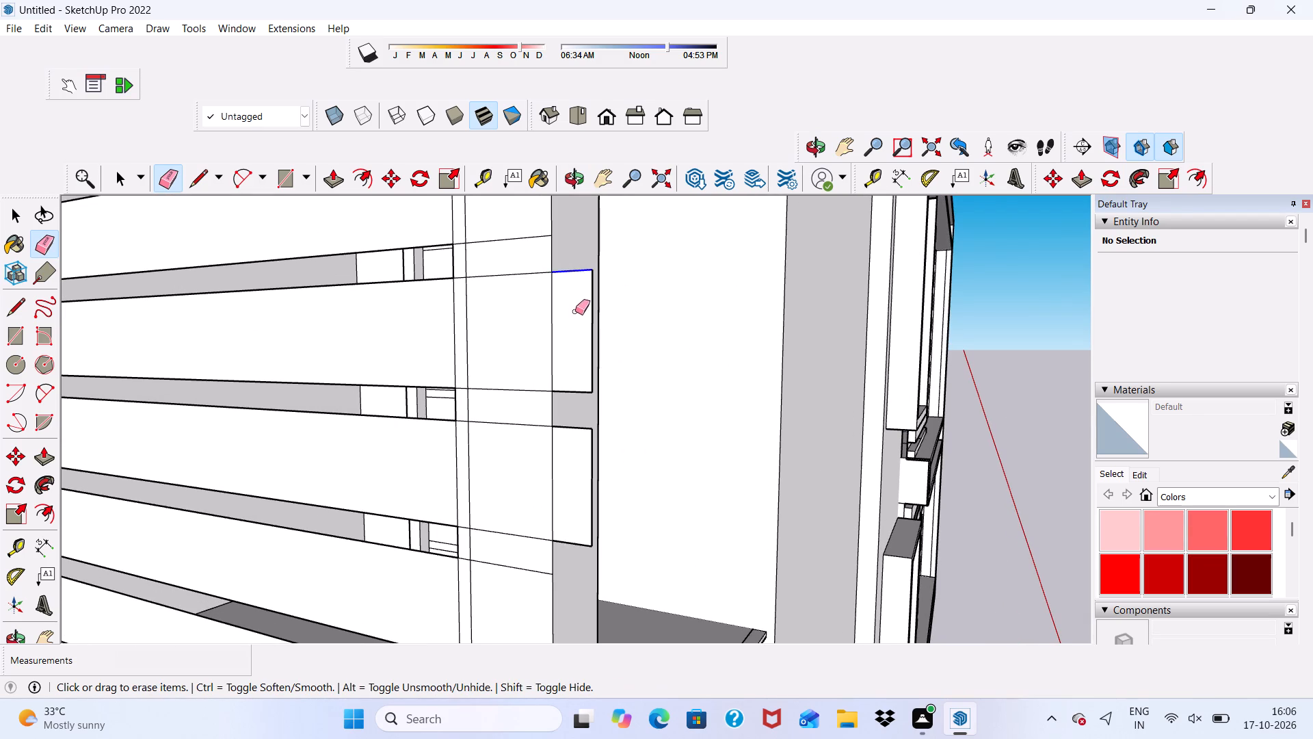
{"action": "left_click", "coordinate": [592, 328]}
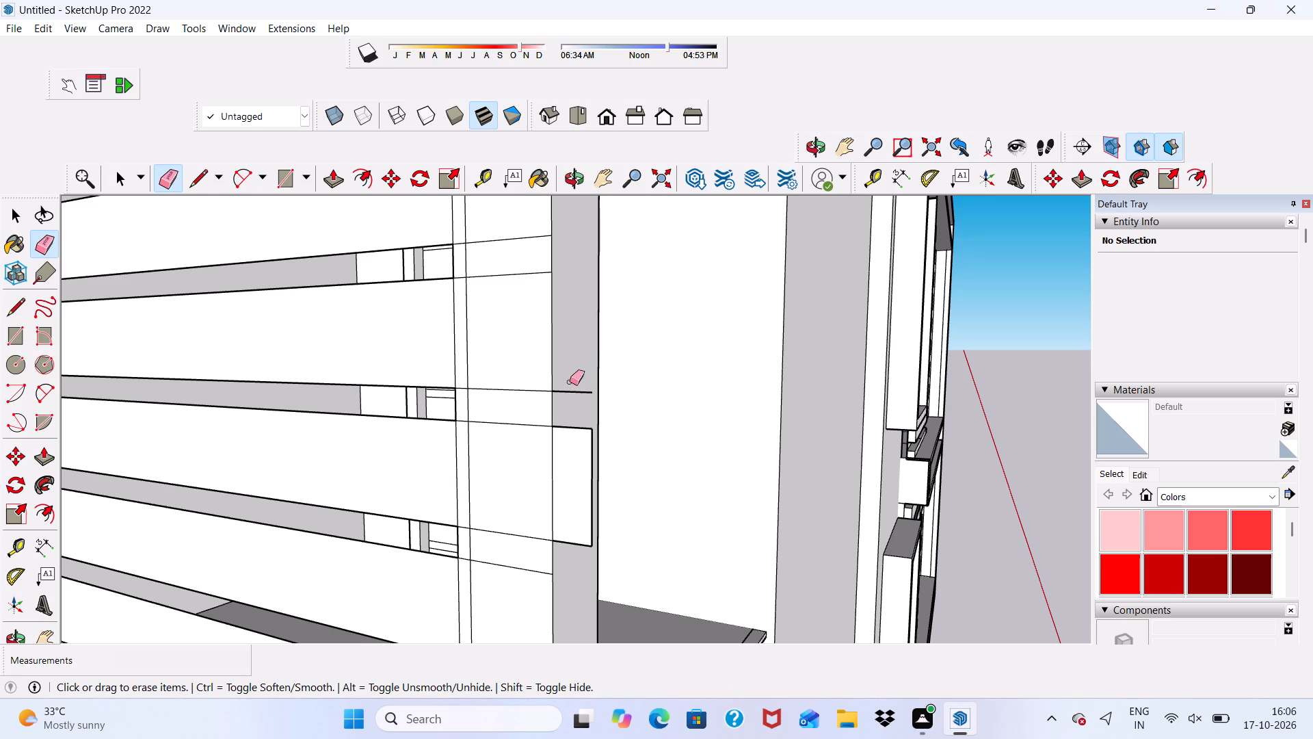
{"action": "left_click_drag", "start_coordinate": [570, 382], "coordinate": [581, 412]}
{"action": "left_click", "coordinate": [565, 389]}
{"action": "left_click_drag", "start_coordinate": [577, 422], "coordinate": [583, 436]}
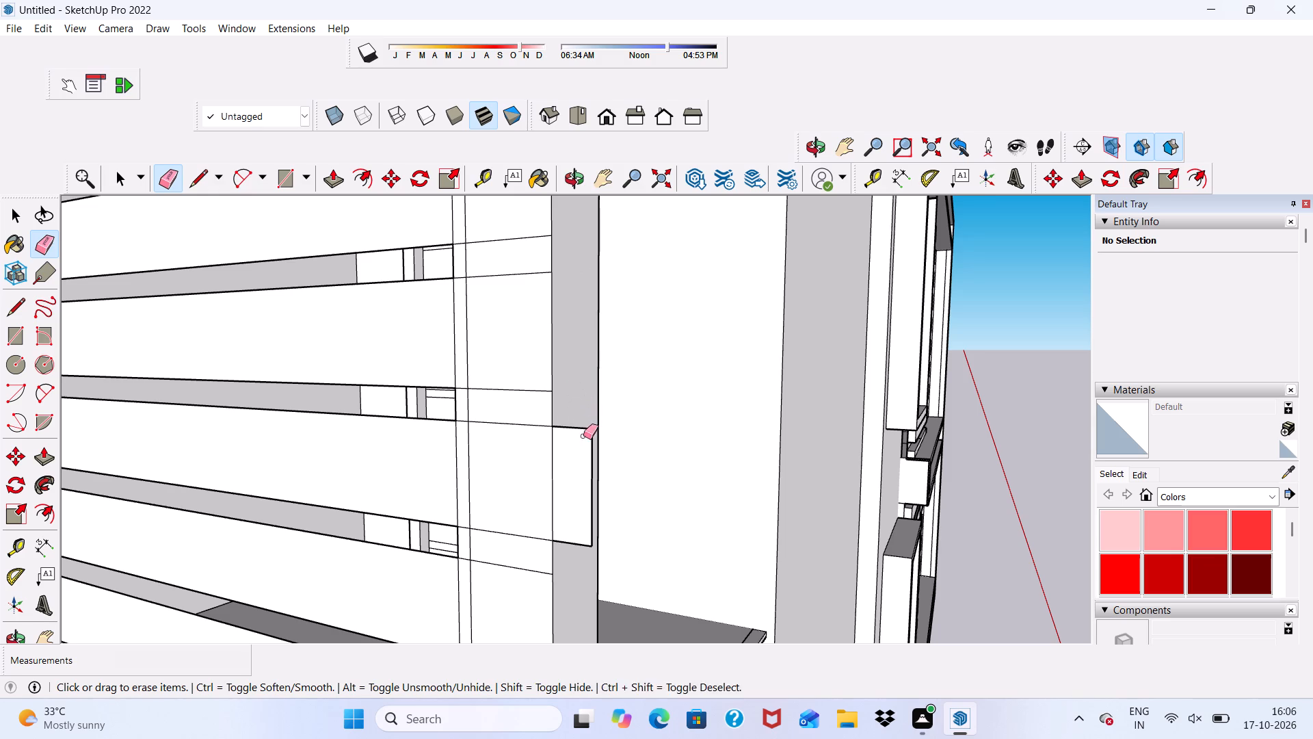
{"action": "left_click_drag", "start_coordinate": [583, 436], "coordinate": [582, 452]}
{"action": "left_click", "coordinate": [593, 454]}
{"action": "left_click_drag", "start_coordinate": [576, 531], "coordinate": [581, 530]}
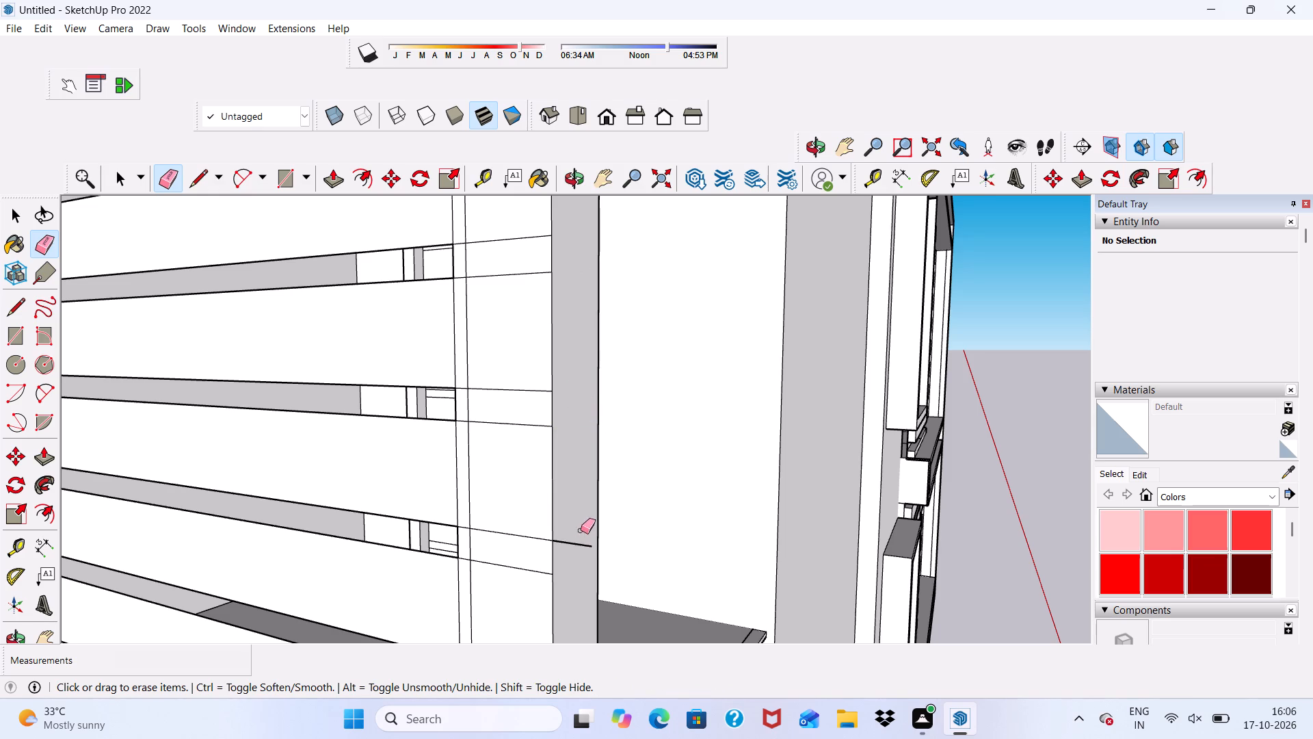
{"action": "left_click_drag", "start_coordinate": [581, 530], "coordinate": [584, 549]}
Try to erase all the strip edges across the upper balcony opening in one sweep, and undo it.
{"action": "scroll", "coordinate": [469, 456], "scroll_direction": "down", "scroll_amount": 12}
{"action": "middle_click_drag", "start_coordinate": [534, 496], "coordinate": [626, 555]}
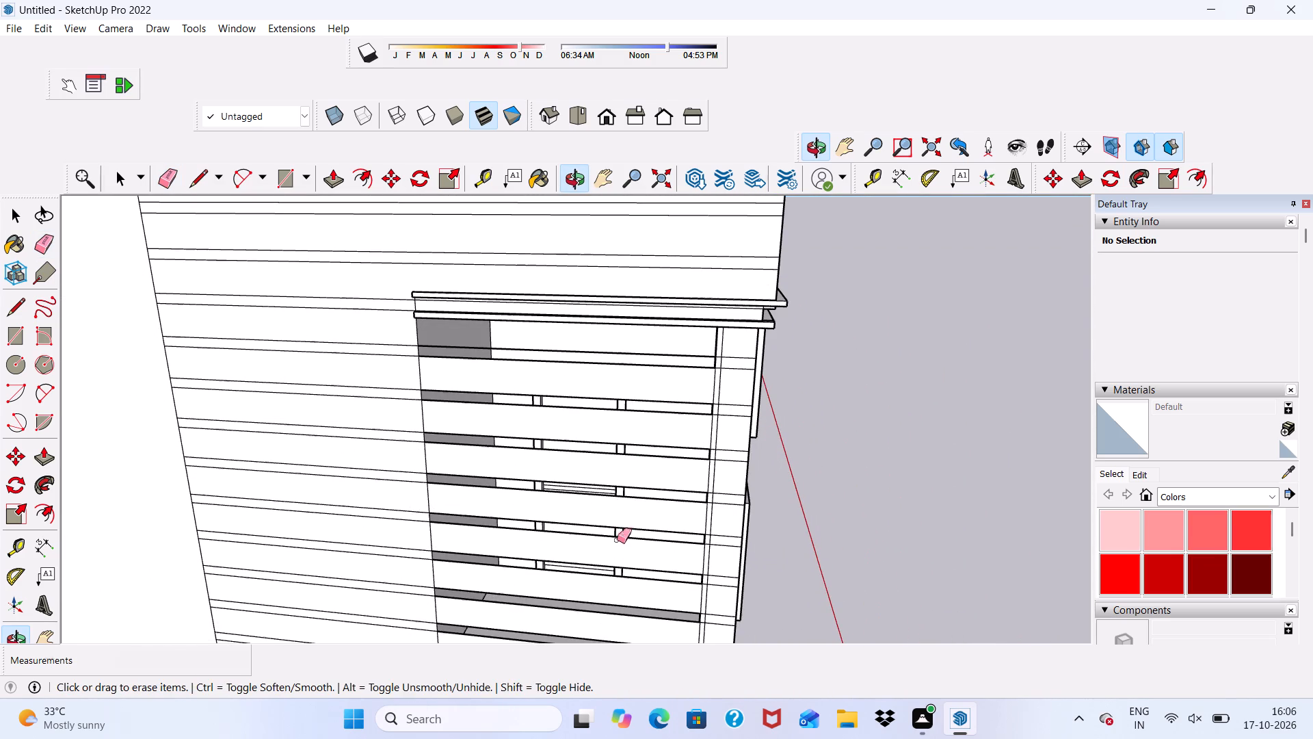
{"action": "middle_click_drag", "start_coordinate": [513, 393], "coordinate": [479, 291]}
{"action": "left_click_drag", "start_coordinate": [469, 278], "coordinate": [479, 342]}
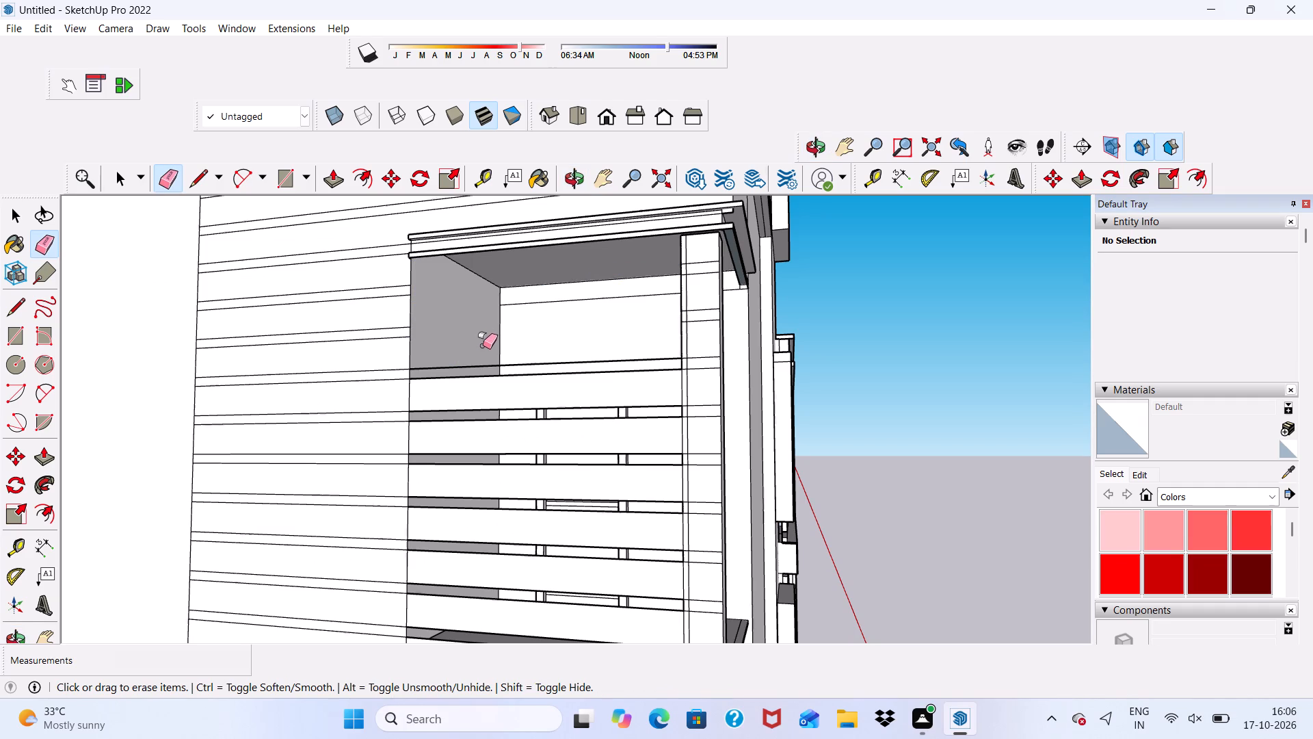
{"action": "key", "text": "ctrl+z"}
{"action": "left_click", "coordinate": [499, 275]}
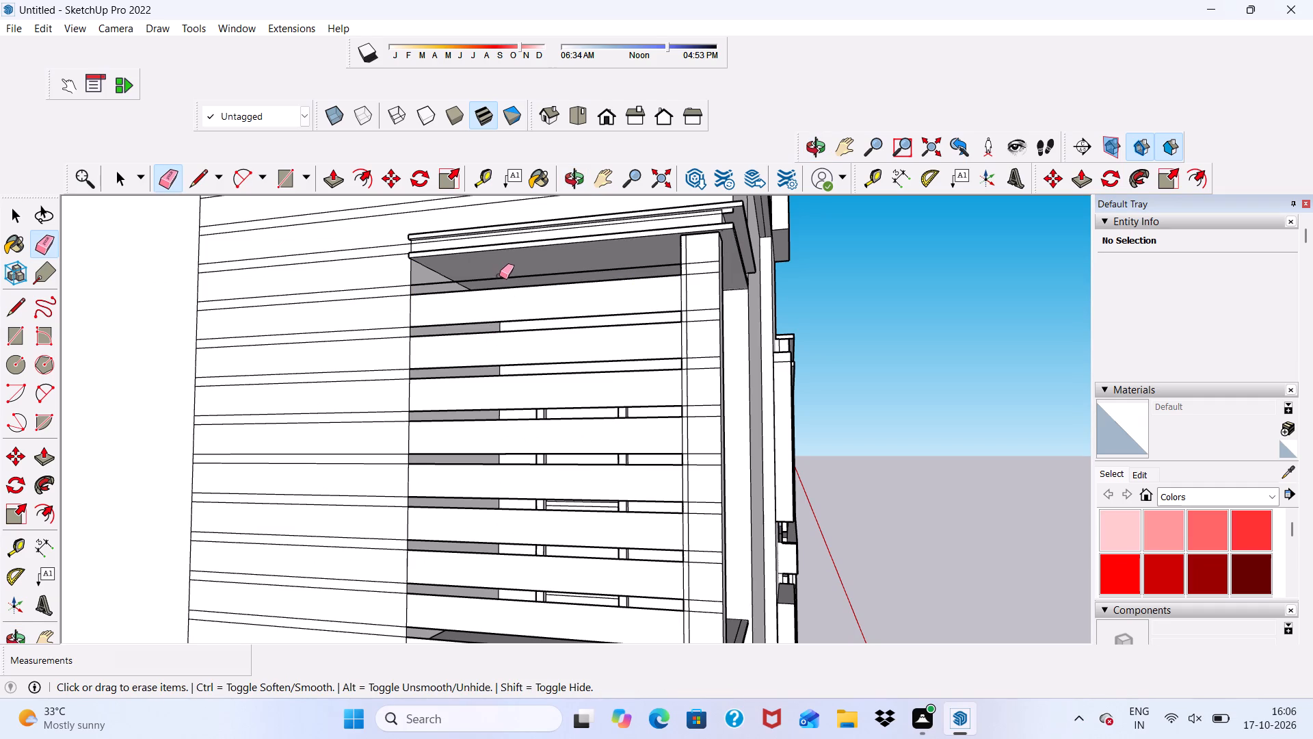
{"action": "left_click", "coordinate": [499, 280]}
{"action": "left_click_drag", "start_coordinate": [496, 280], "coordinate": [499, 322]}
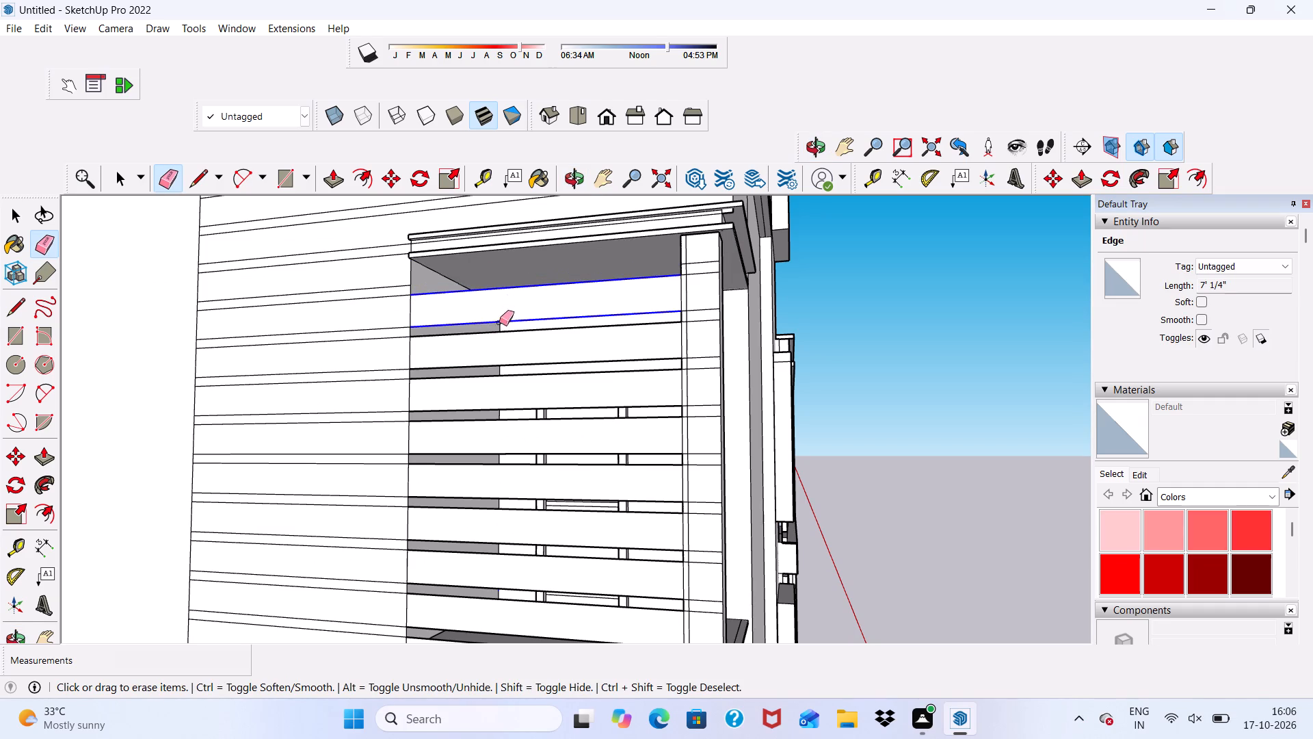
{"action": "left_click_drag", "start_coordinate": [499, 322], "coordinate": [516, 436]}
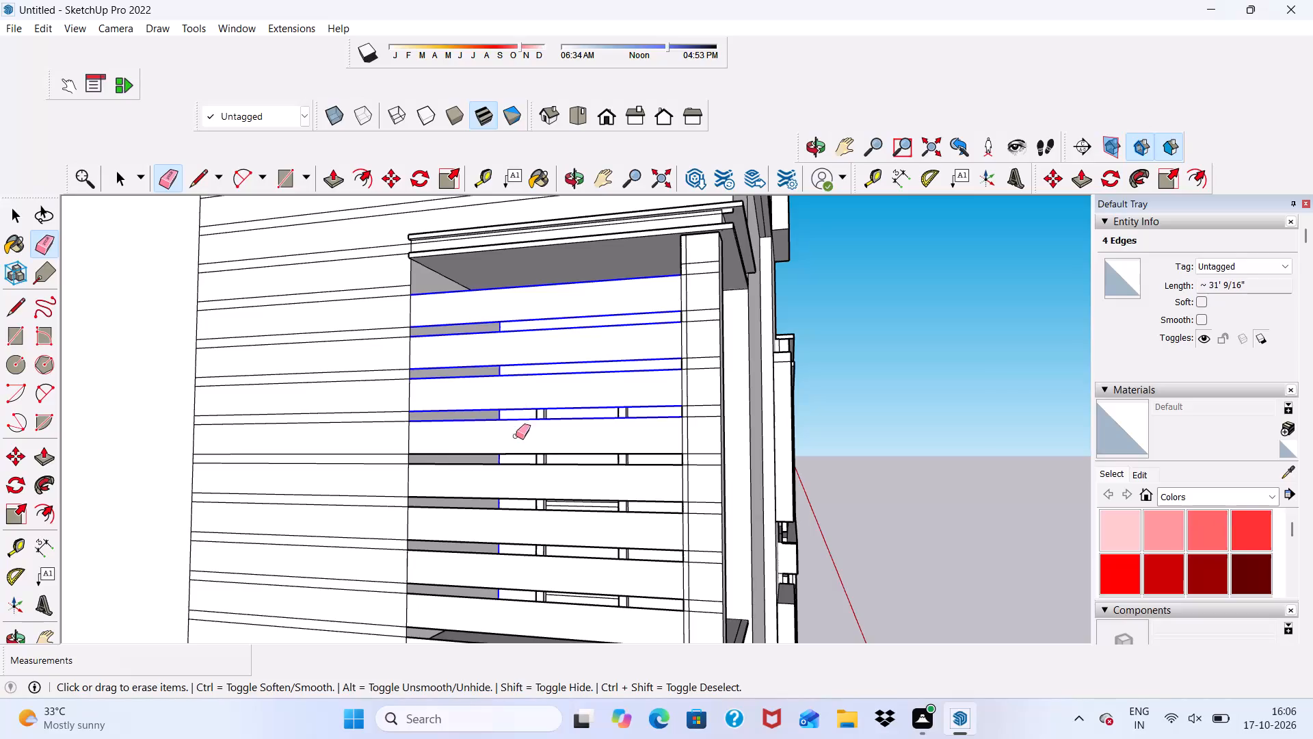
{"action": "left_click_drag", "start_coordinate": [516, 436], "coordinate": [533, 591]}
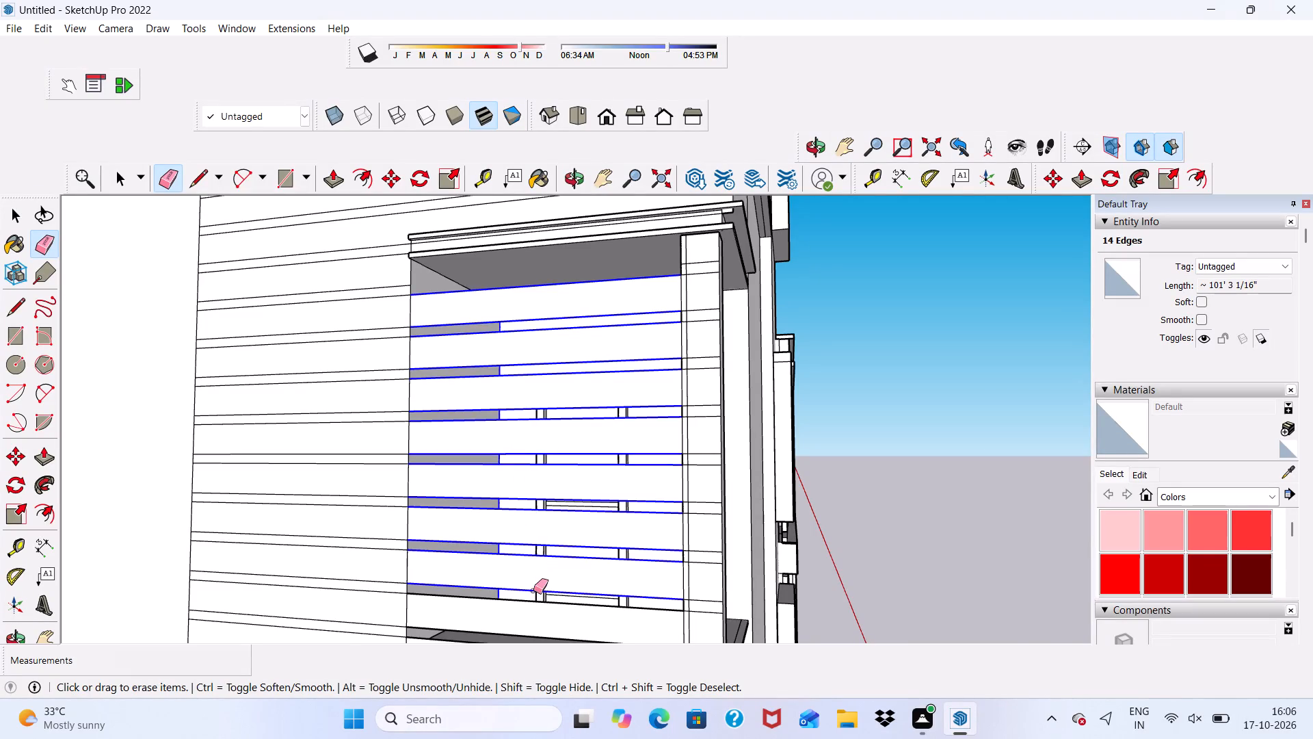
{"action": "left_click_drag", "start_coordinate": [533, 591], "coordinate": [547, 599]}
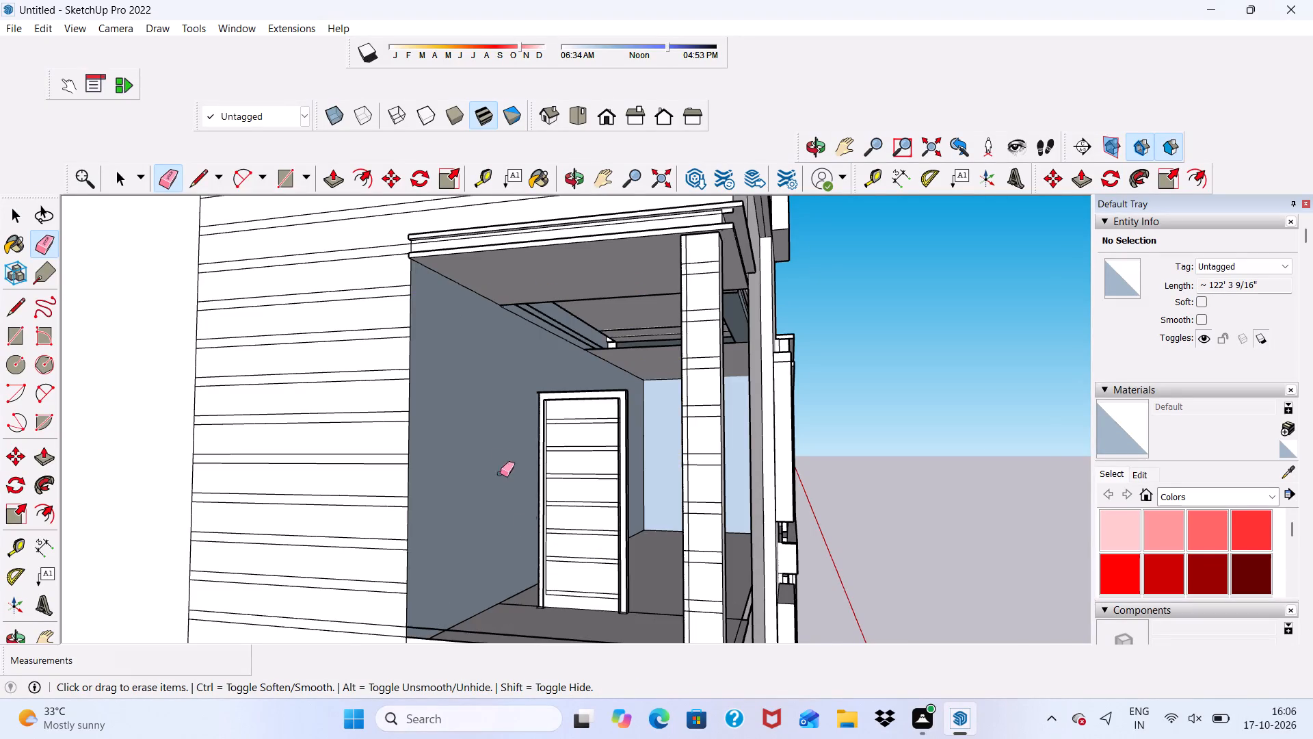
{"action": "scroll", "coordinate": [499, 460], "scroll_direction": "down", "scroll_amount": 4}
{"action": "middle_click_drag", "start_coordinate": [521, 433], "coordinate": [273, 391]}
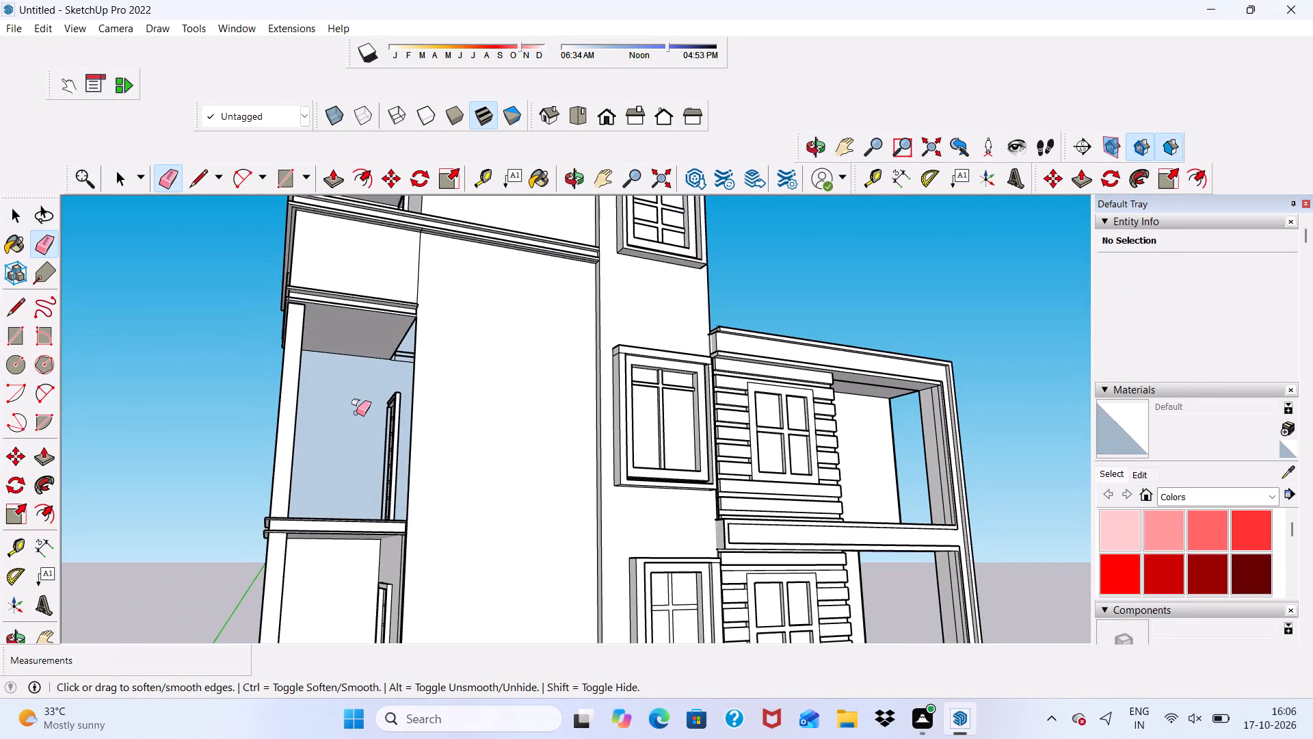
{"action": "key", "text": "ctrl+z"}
Erase the edges of the top two strips crossing the upper balcony opening beneath its roof slab.
{"action": "middle_click_drag", "start_coordinate": [364, 419], "coordinate": [568, 419]}
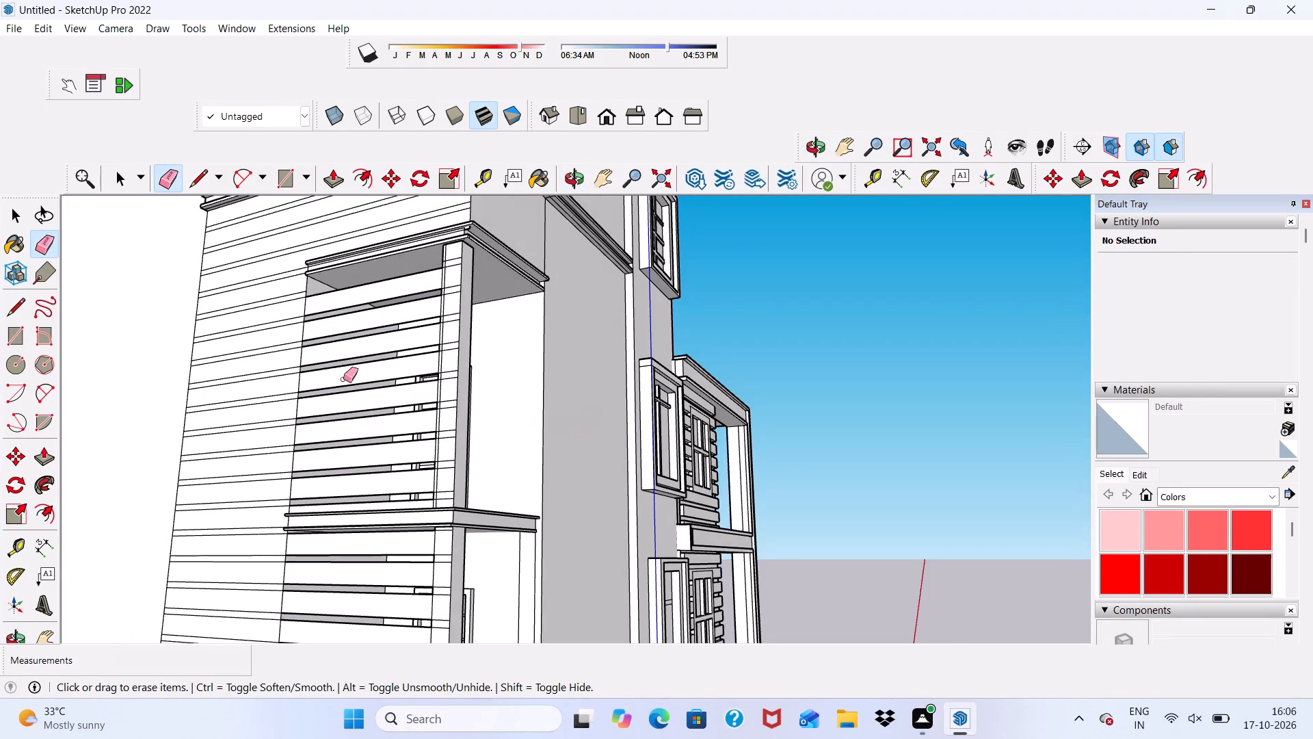
{"action": "scroll", "coordinate": [388, 327], "scroll_direction": "up", "scroll_amount": 5}
{"action": "scroll", "coordinate": [360, 270], "scroll_direction": "up", "scroll_amount": 3}
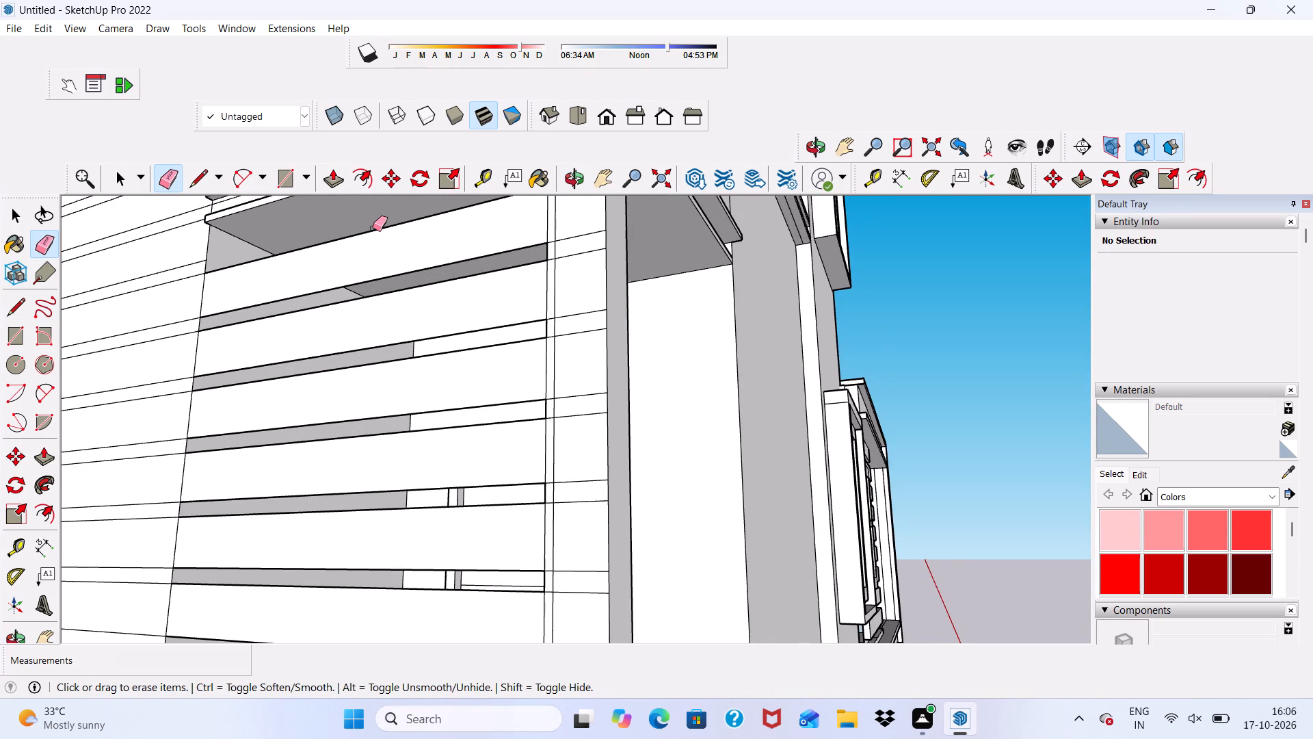
{"action": "left_click_drag", "start_coordinate": [373, 228], "coordinate": [373, 239]}
{"action": "left_click", "coordinate": [356, 285]}
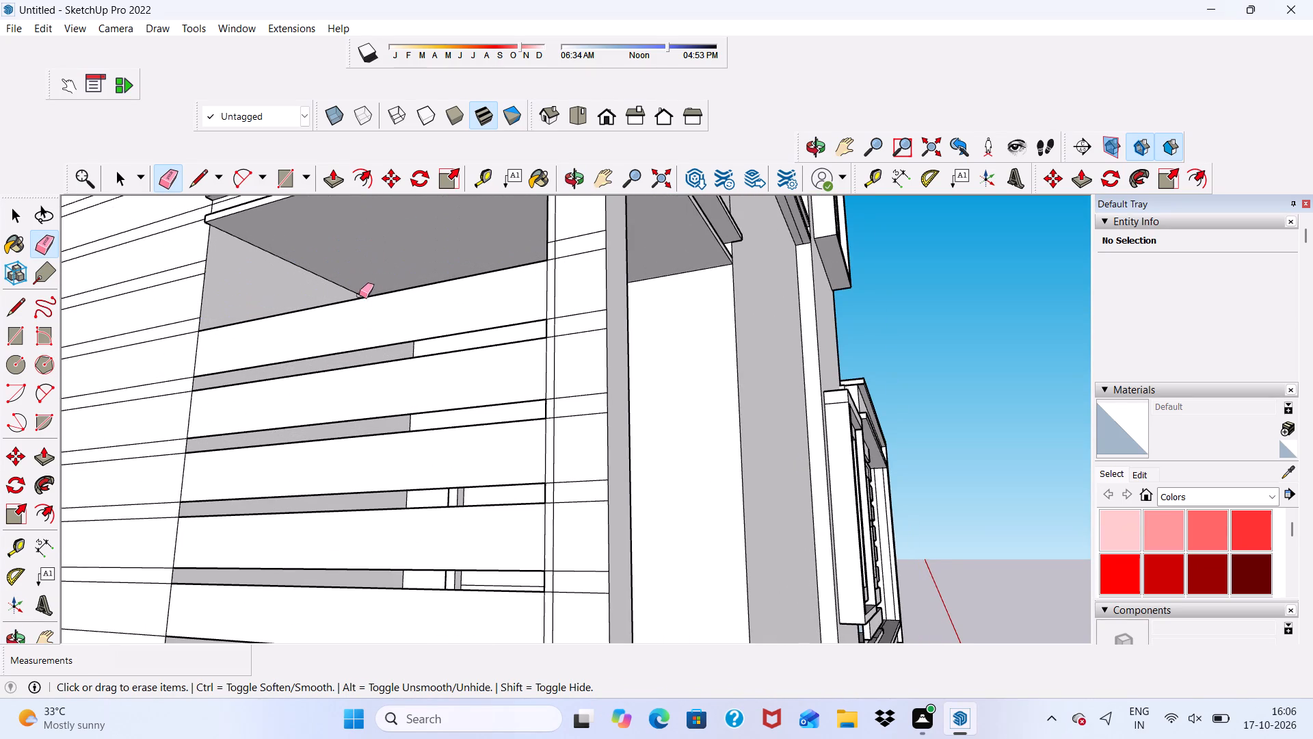
{"action": "left_click", "coordinate": [358, 296]}
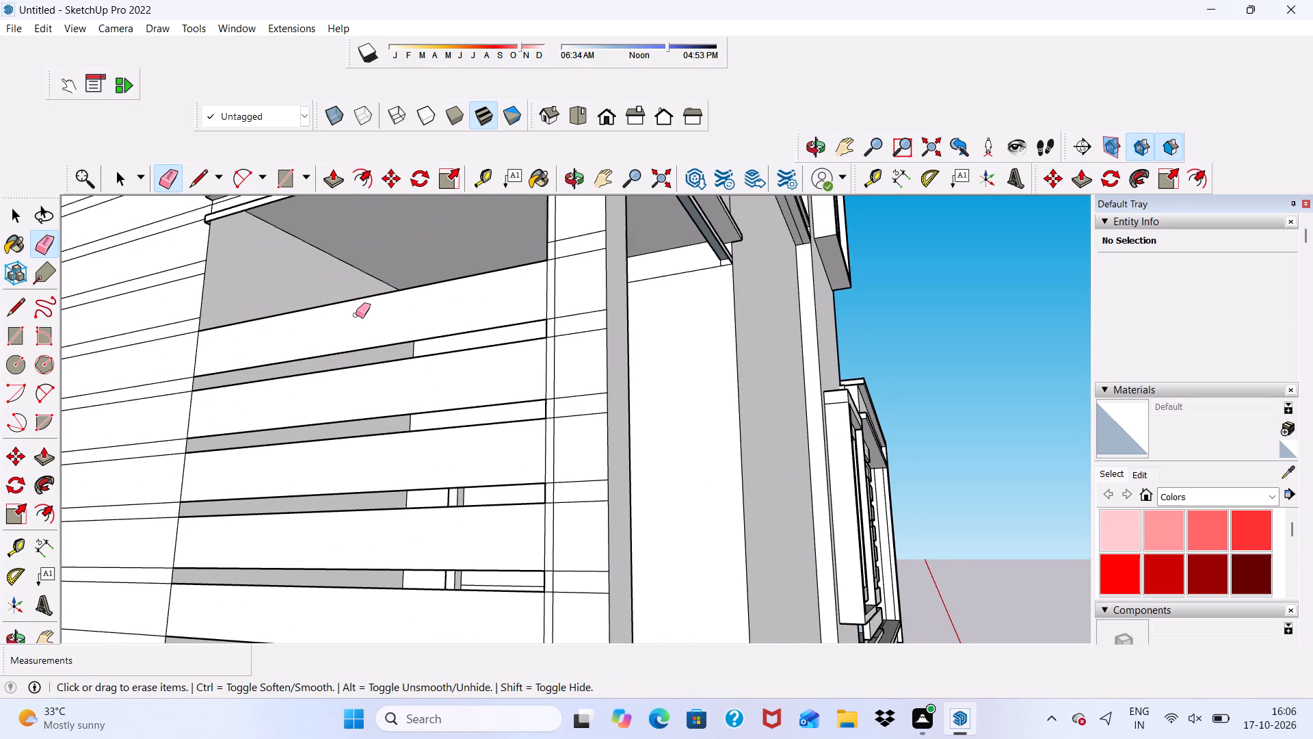
{"action": "key", "text": "ctrl+z"}
{"action": "left_click", "coordinate": [352, 300]}
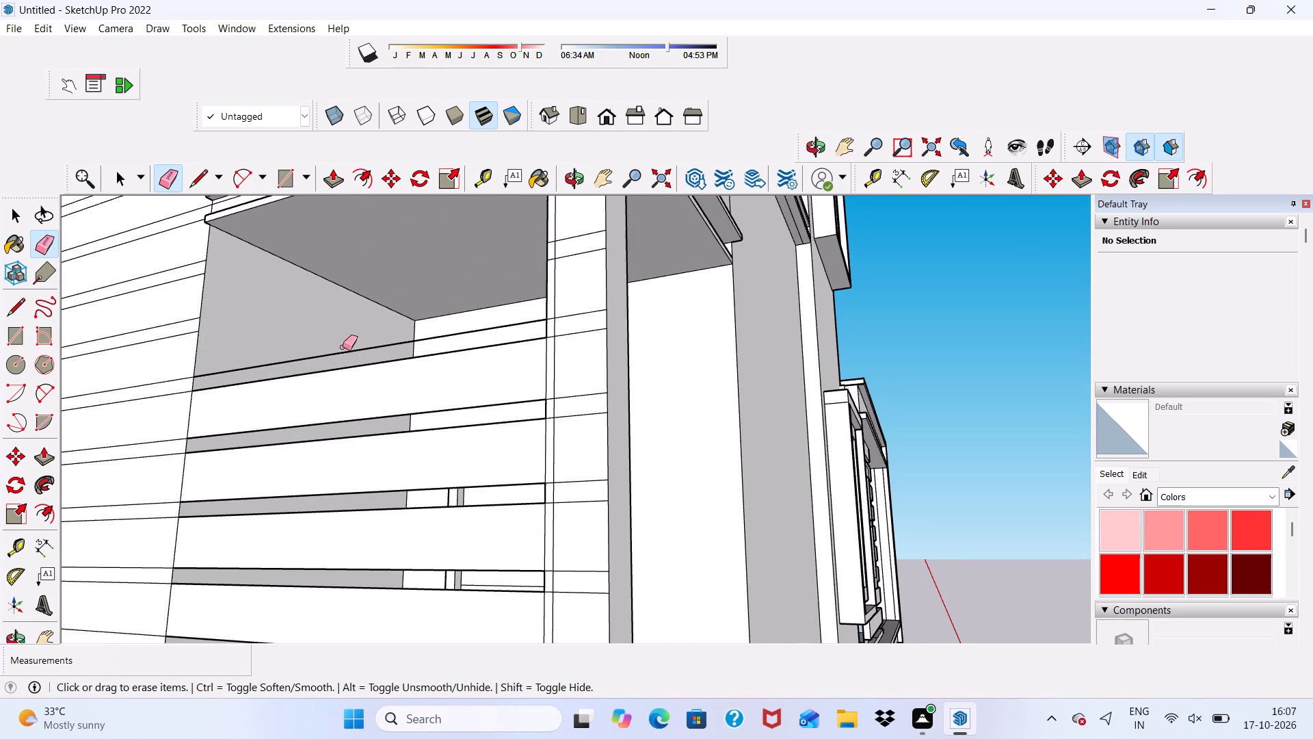
{"action": "left_click", "coordinate": [343, 350]}
{"action": "left_click_drag", "start_coordinate": [341, 354], "coordinate": [341, 344]}
Erase the edges of the next three strips down the upper balcony opening, in front of the upper part of the door.
{"action": "scroll", "coordinate": [343, 278], "scroll_direction": "down", "scroll_amount": 7}
{"action": "middle_click_drag", "start_coordinate": [390, 379], "coordinate": [410, 406]}
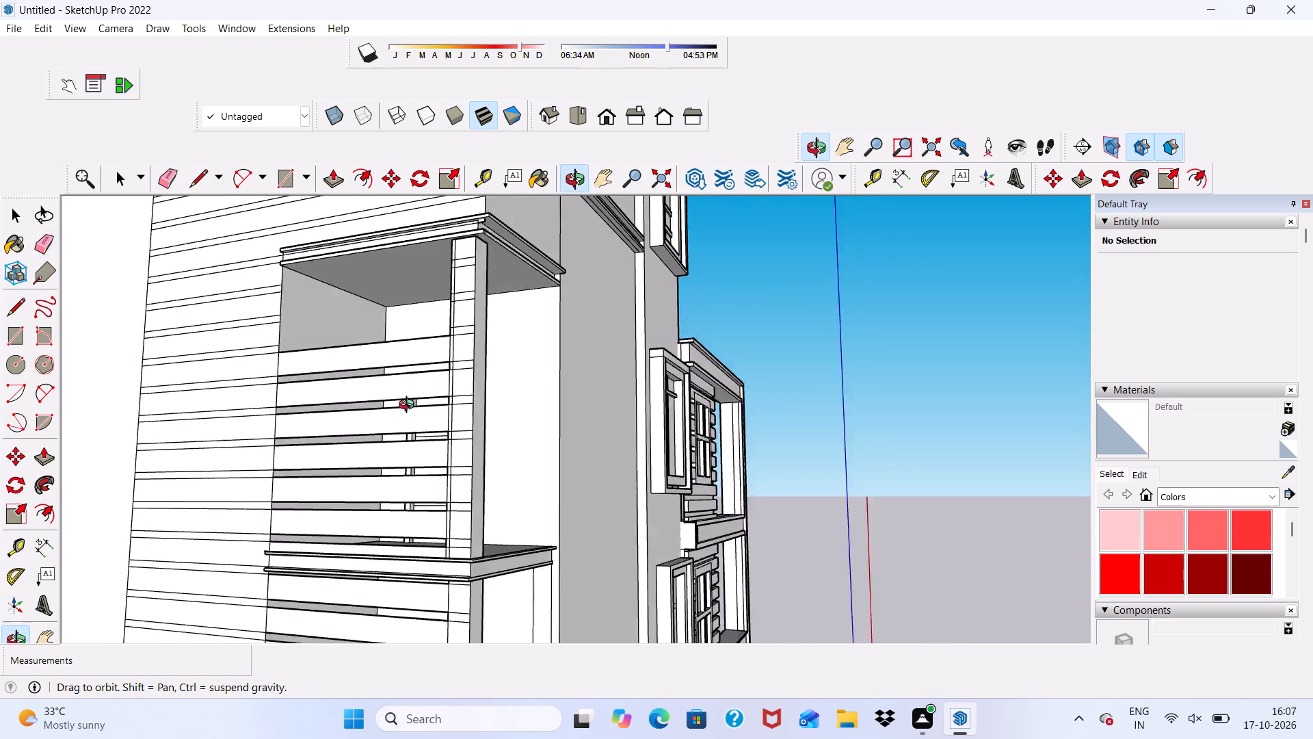
{"action": "middle_click_drag", "start_coordinate": [410, 406], "coordinate": [463, 409]}
{"action": "left_click", "coordinate": [429, 343]}
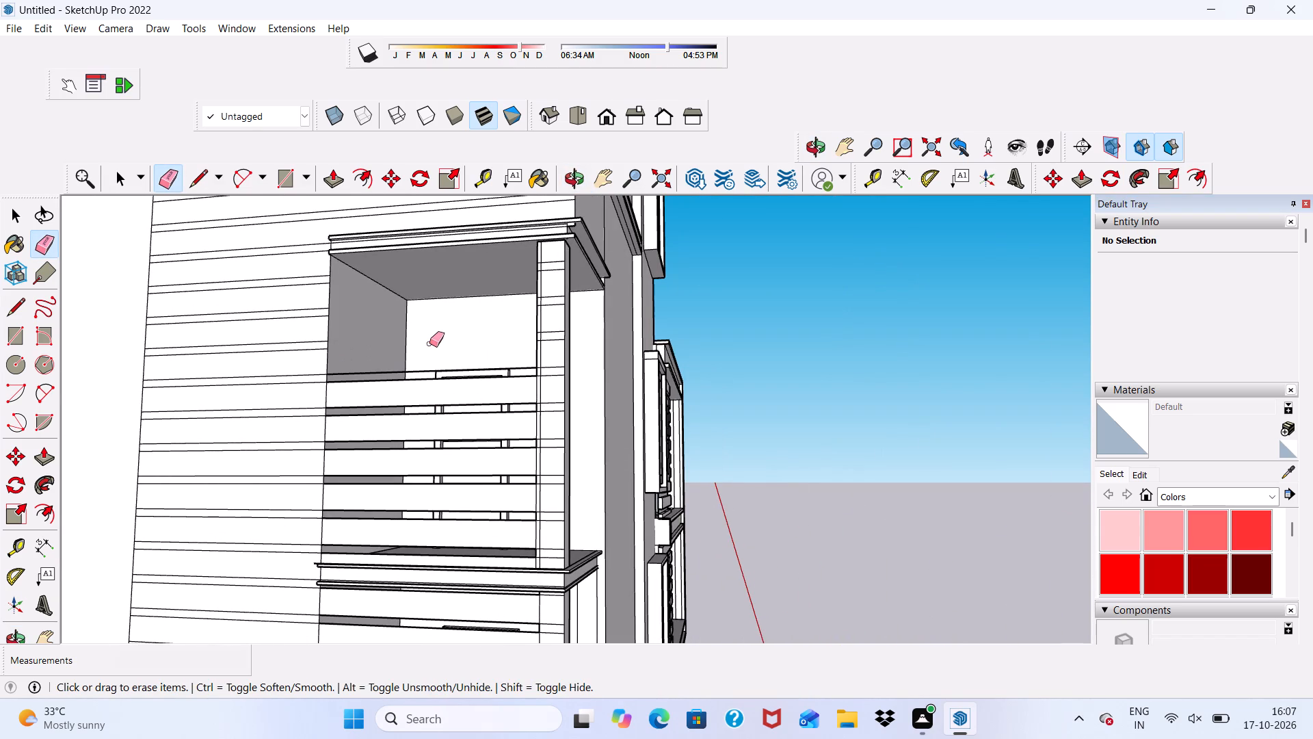
{"action": "left_click", "coordinate": [417, 373]}
{"action": "left_click", "coordinate": [406, 387]}
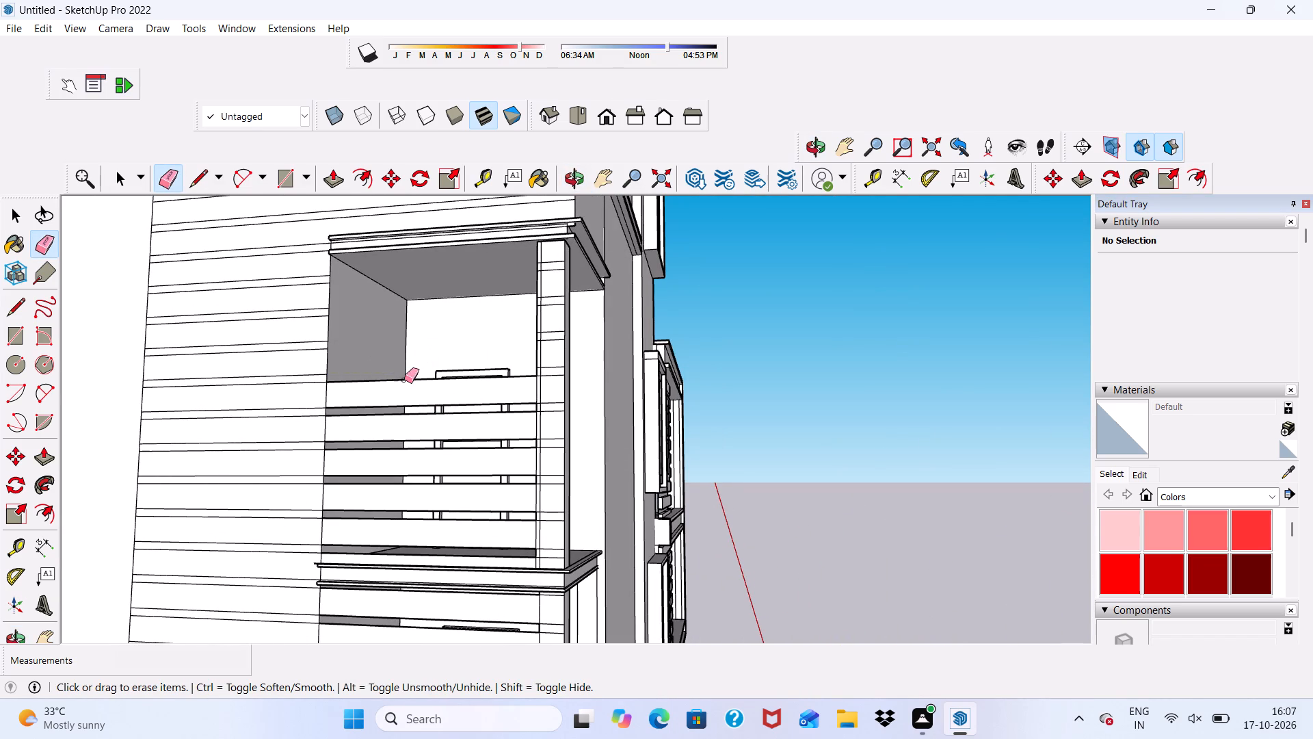
{"action": "left_click", "coordinate": [404, 380]}
{"action": "left_click", "coordinate": [397, 409]}
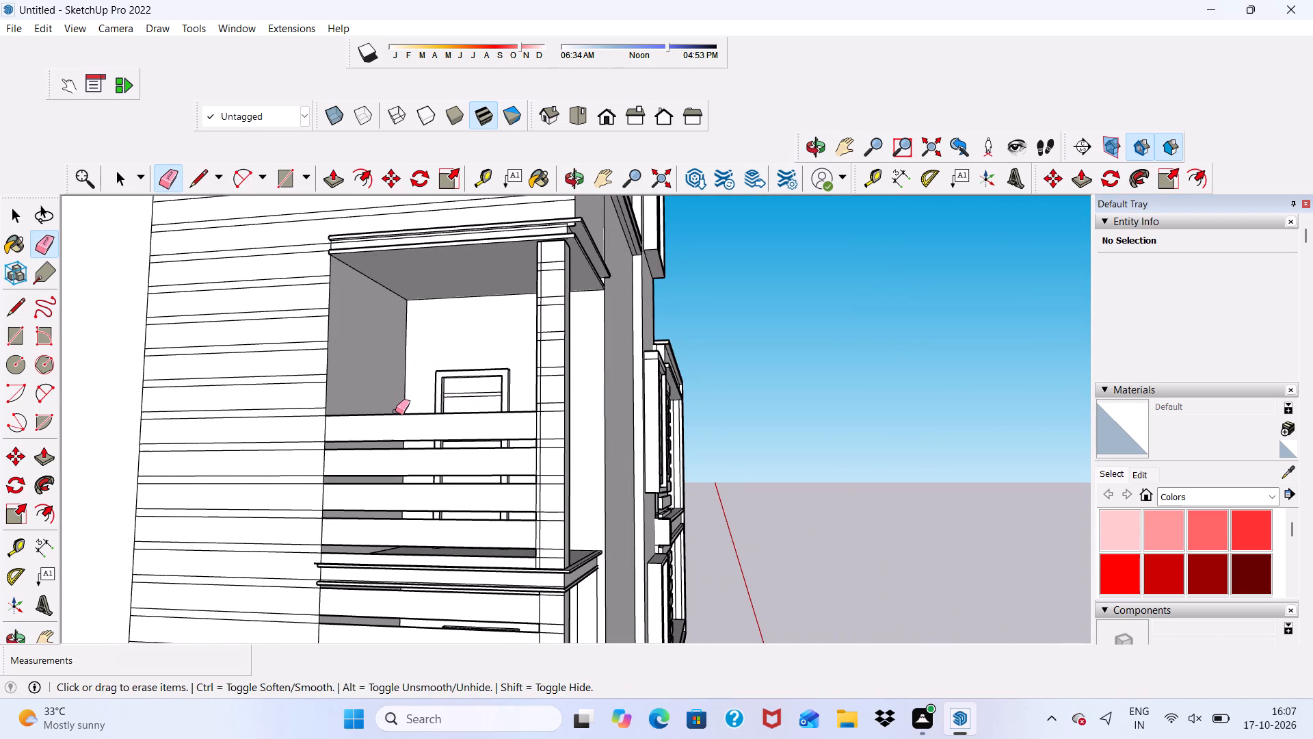
{"action": "left_click", "coordinate": [395, 415]}
{"action": "left_click", "coordinate": [394, 440]}
Erase the edges of the next three strips down the upper balcony opening, towards the floor slab.
{"action": "scroll", "coordinate": [360, 364], "scroll_direction": "down", "scroll_amount": 6}
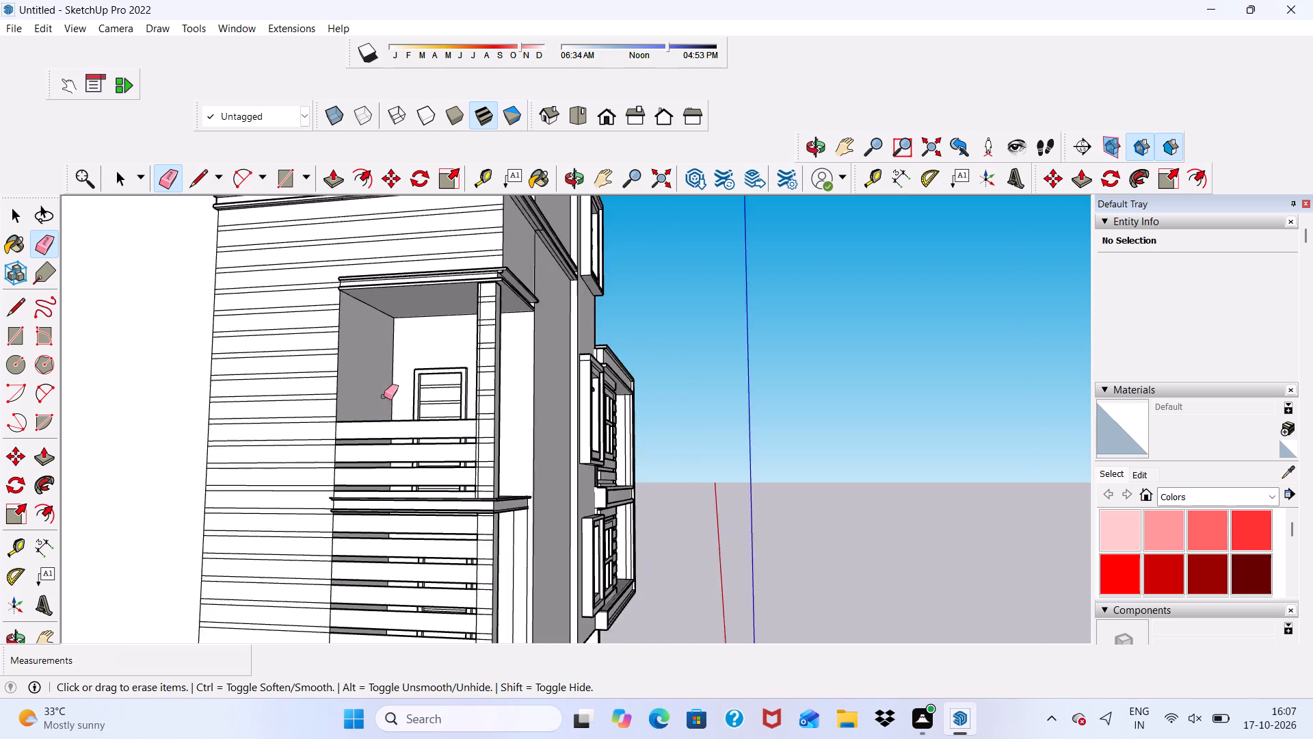
{"action": "scroll", "coordinate": [406, 506], "scroll_direction": "up", "scroll_amount": 7}
{"action": "scroll", "coordinate": [343, 339], "scroll_direction": "up", "scroll_amount": 4}
{"action": "left_click", "coordinate": [338, 306]}
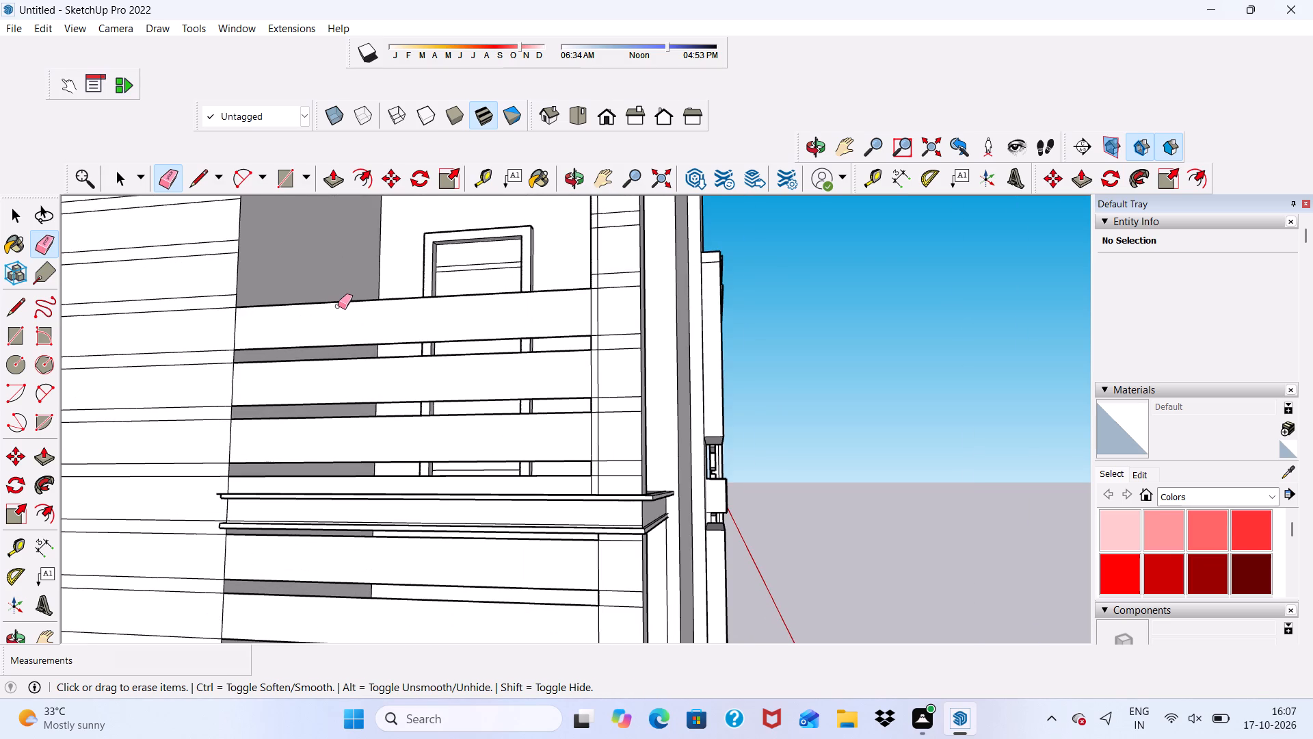
{"action": "left_click", "coordinate": [339, 300]}
{"action": "left_click", "coordinate": [353, 343]}
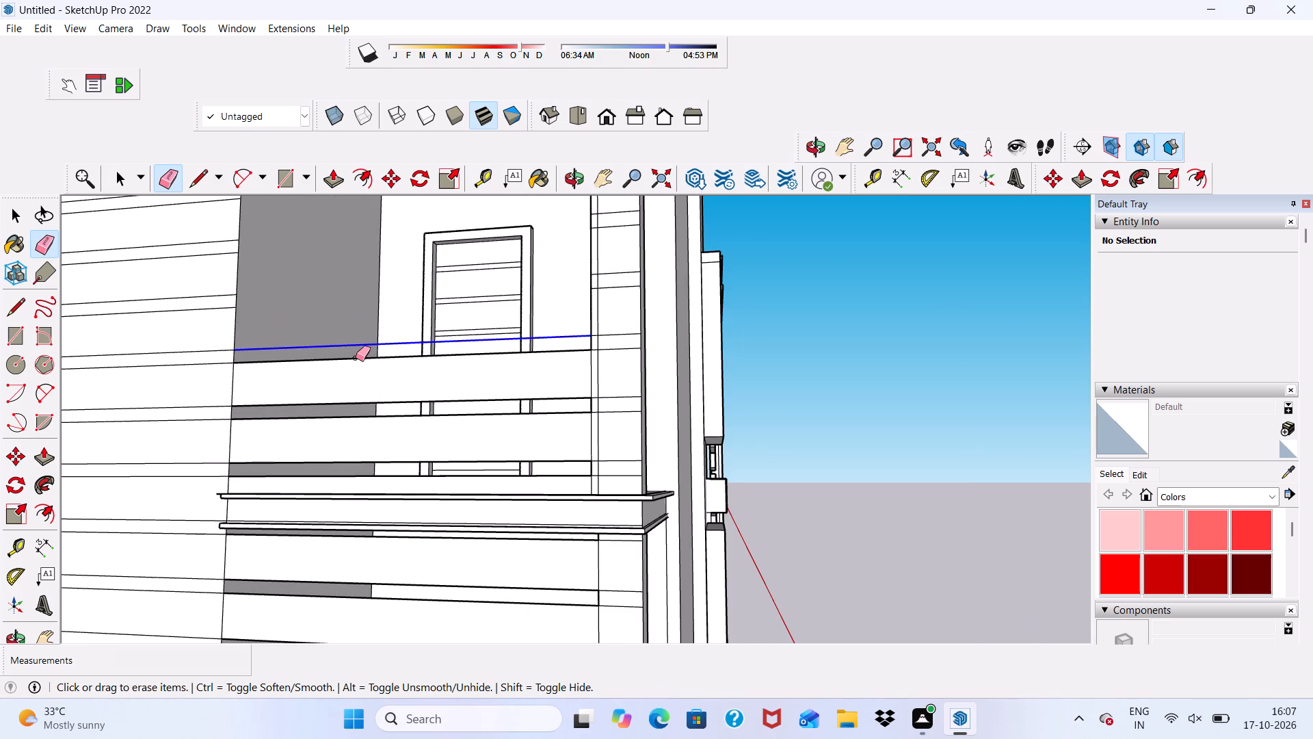
{"action": "left_click", "coordinate": [356, 358]}
{"action": "left_click", "coordinate": [342, 403]}
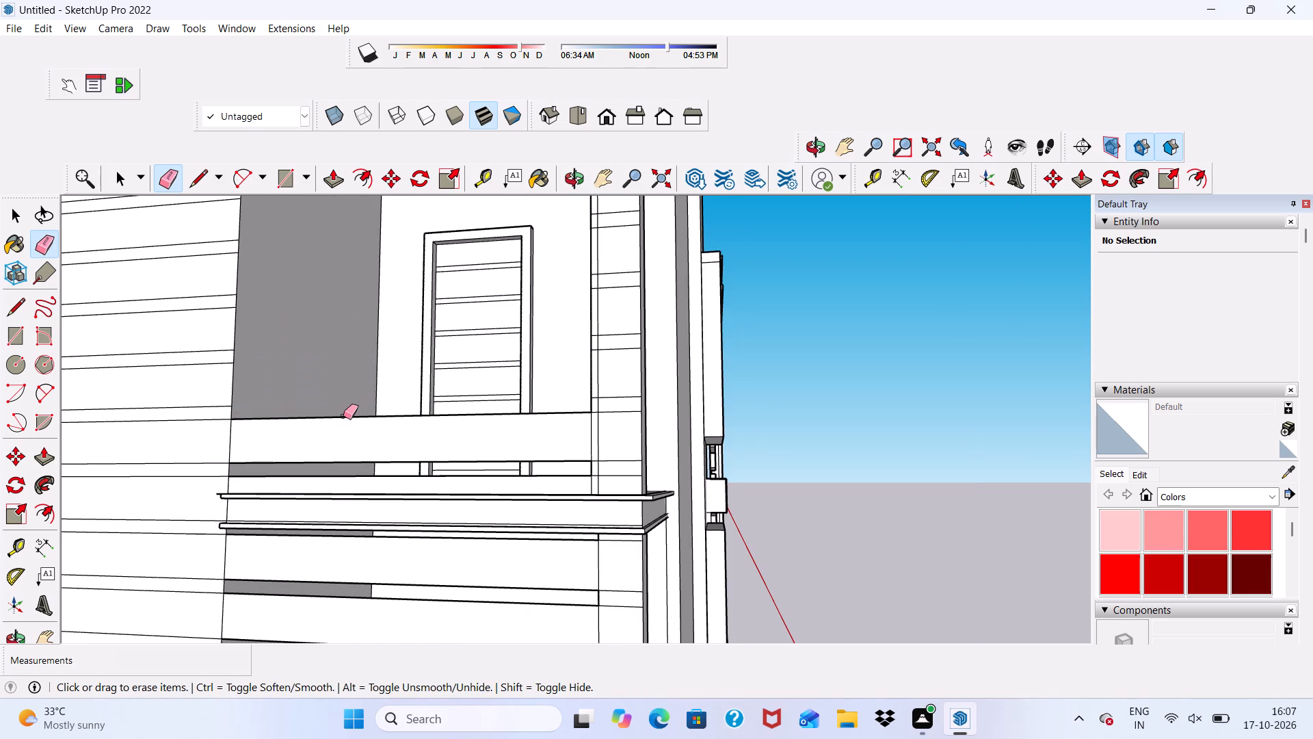
{"action": "left_click", "coordinate": [343, 416]}
{"action": "left_click", "coordinate": [341, 460]}
Erase the leftover strip edges just above the floor slab to clear the bottom of the upper balcony opening.
{"action": "scroll", "coordinate": [330, 385], "scroll_direction": "down", "scroll_amount": 5}
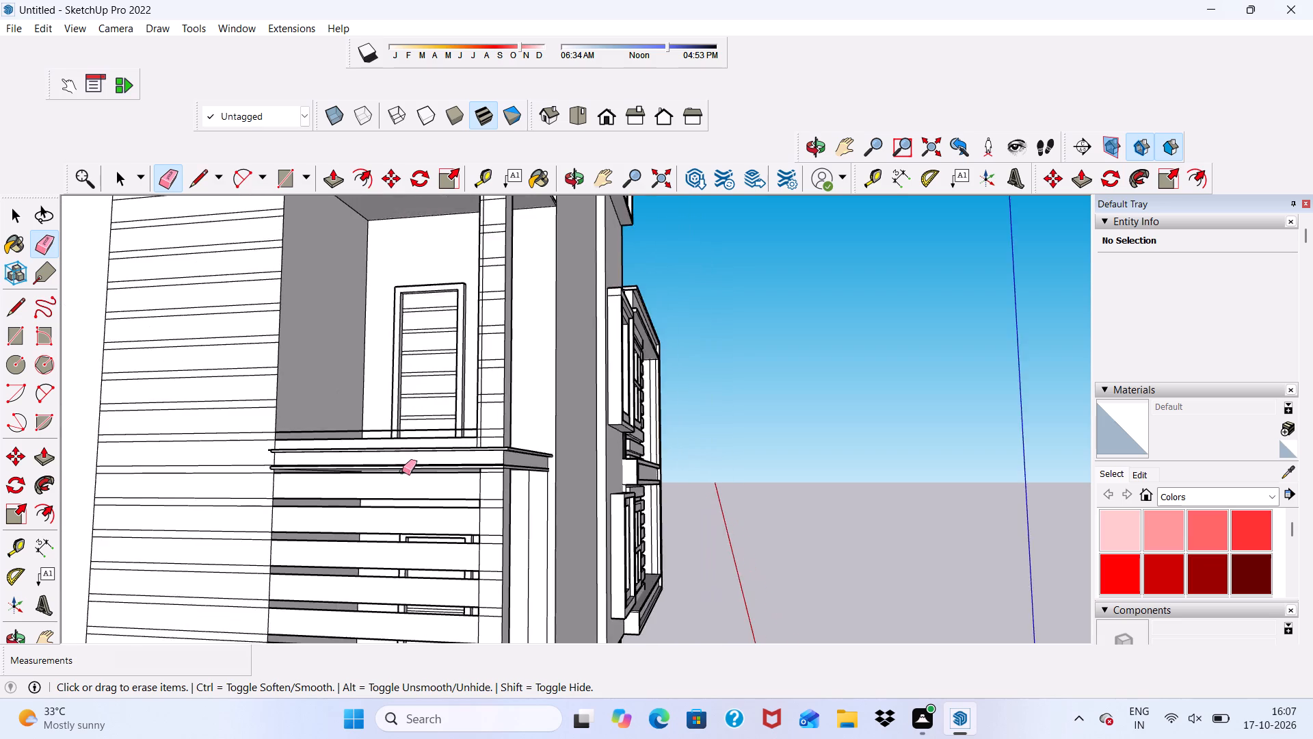
{"action": "scroll", "coordinate": [401, 472], "scroll_direction": "up", "scroll_amount": 12}
{"action": "left_click", "coordinate": [225, 394]}
{"action": "scroll", "coordinate": [240, 343], "scroll_direction": "down", "scroll_amount": 4}
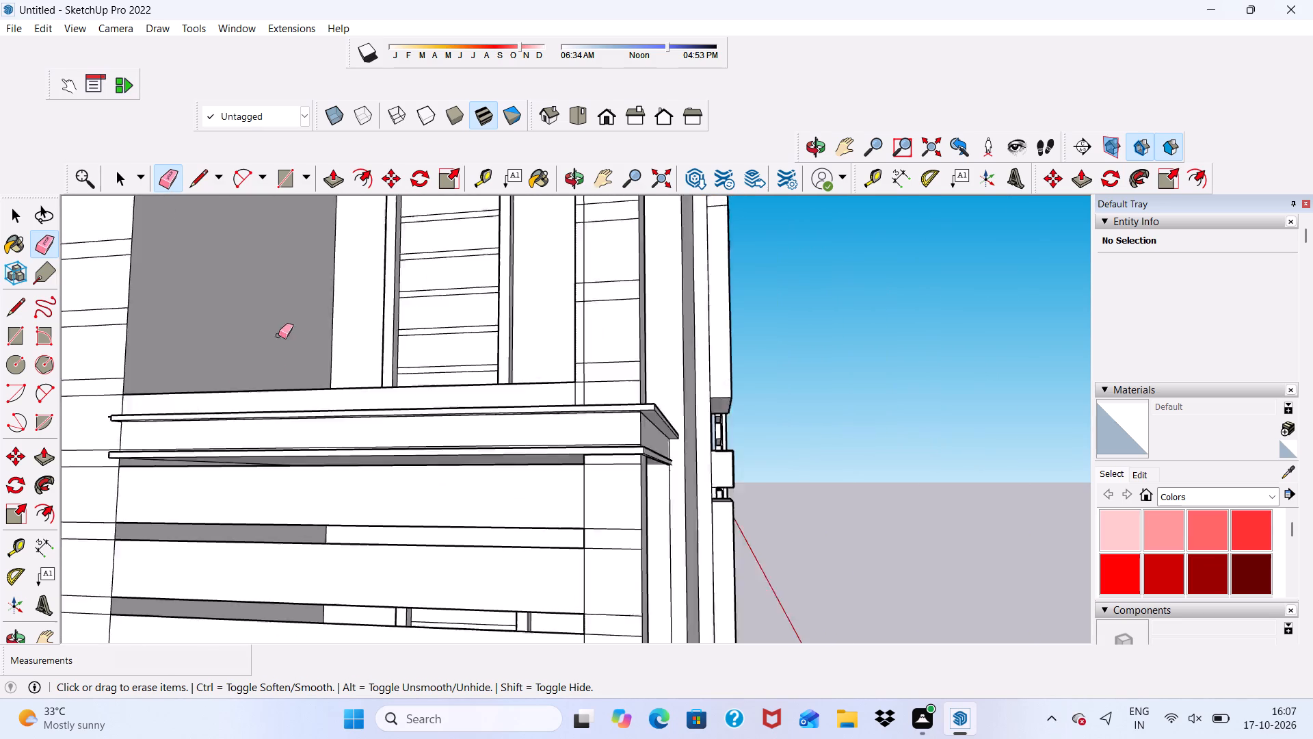
{"action": "scroll", "coordinate": [278, 335], "scroll_direction": "down", "scroll_amount": 3}
{"action": "middle_click_drag", "start_coordinate": [345, 445], "coordinate": [364, 528]}
{"action": "scroll", "coordinate": [250, 410], "scroll_direction": "up", "scroll_amount": 6}
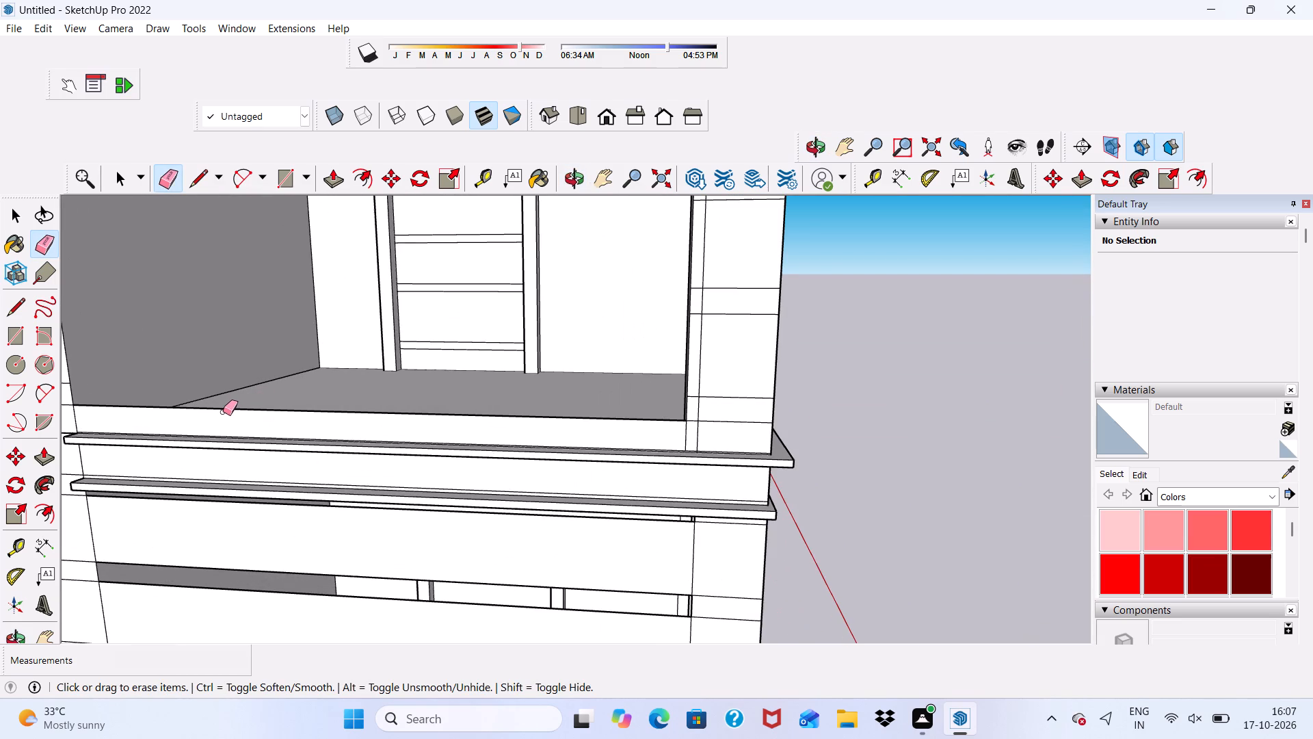
{"action": "left_click", "coordinate": [223, 411]}
{"action": "left_click_drag", "start_coordinate": [238, 411], "coordinate": [251, 411]}
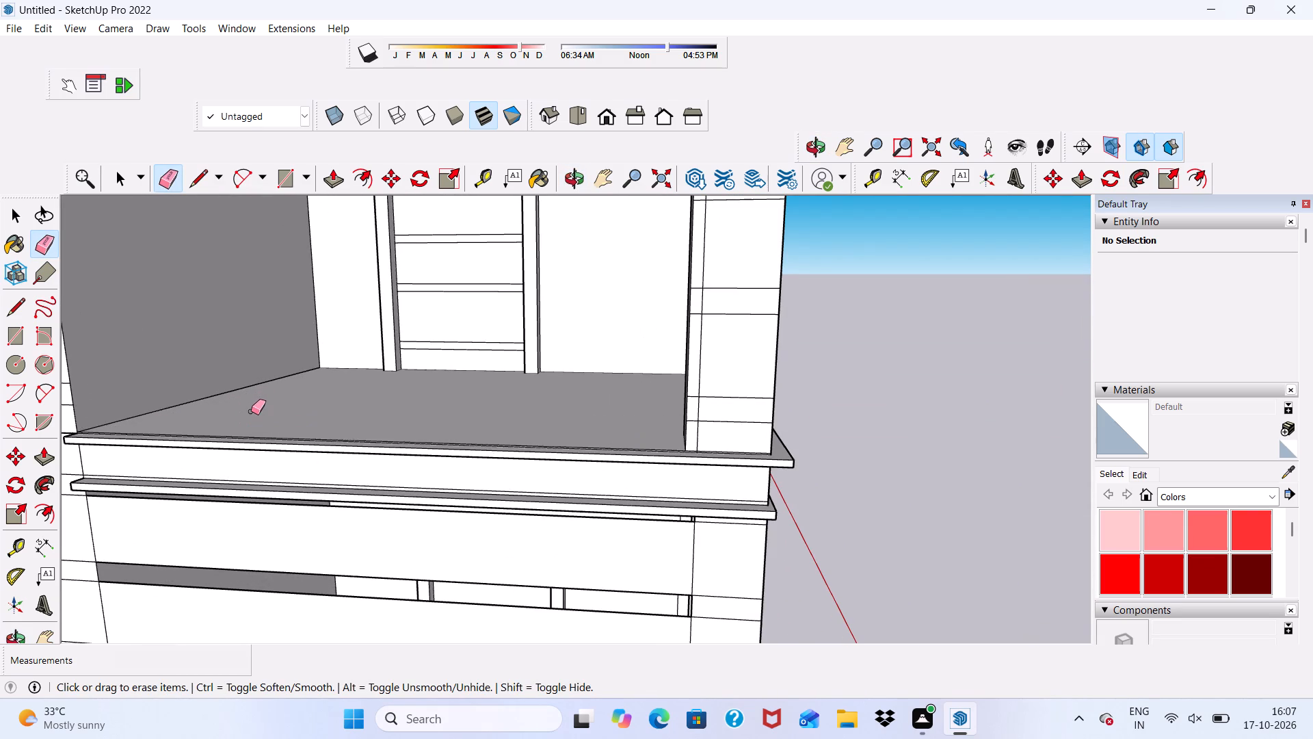
Erase the edges of the topmost strip crossing the lower balcony opening, just beneath the slab.
{"action": "scroll", "coordinate": [263, 380], "scroll_direction": "down", "scroll_amount": 7}
{"action": "middle_click_drag", "start_coordinate": [302, 437], "coordinate": [338, 302]}
{"action": "scroll", "coordinate": [343, 339], "scroll_direction": "up", "scroll_amount": 11}
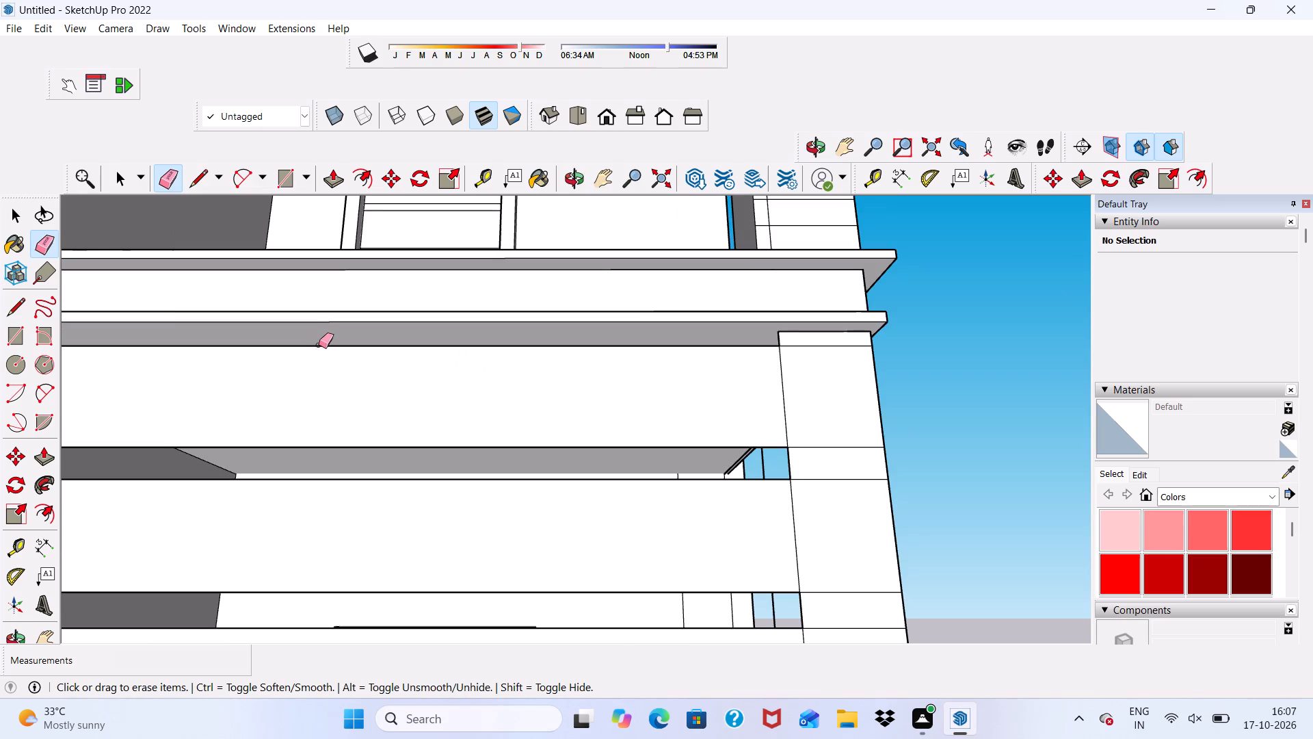
{"action": "left_click_drag", "start_coordinate": [319, 345], "coordinate": [321, 363]}
{"action": "left_click_drag", "start_coordinate": [333, 433], "coordinate": [336, 455]}
{"action": "scroll", "coordinate": [349, 330], "scroll_direction": "down", "scroll_amount": 12}
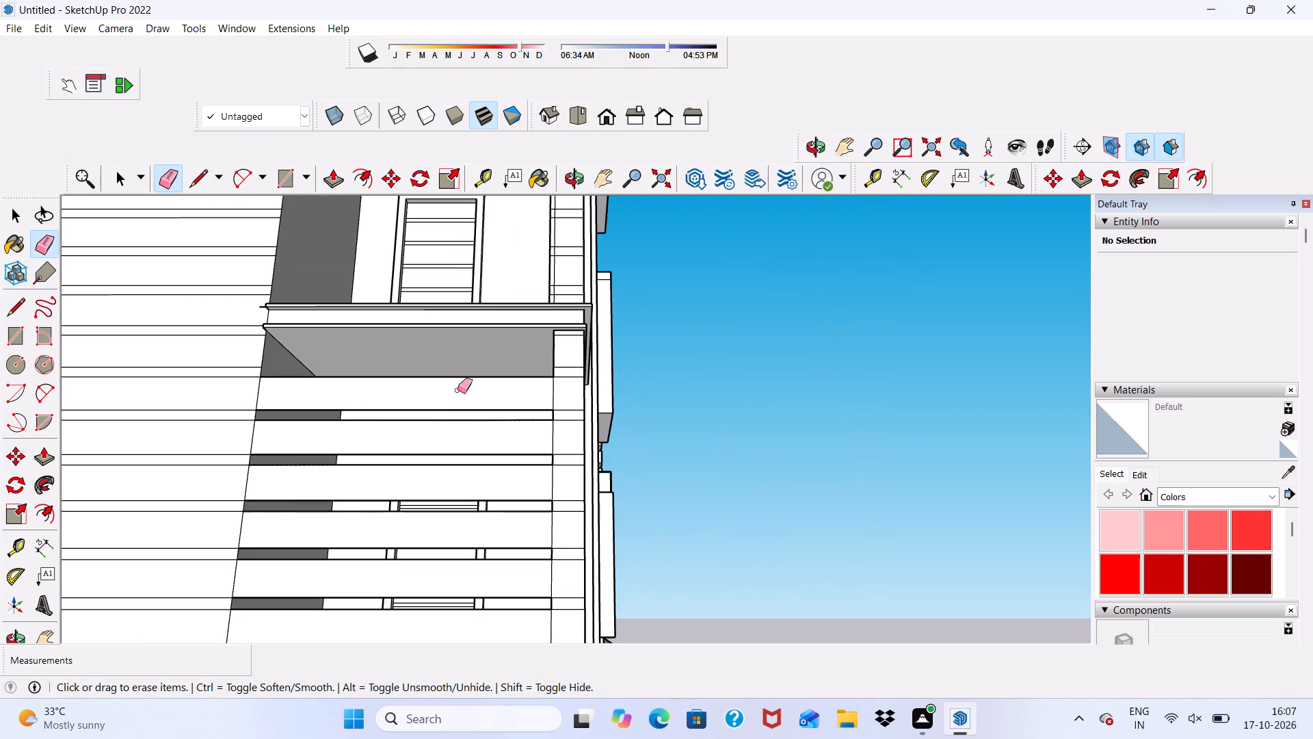
Erase the edges of the next strips down the lower balcony opening, from beneath the slab to the top of the door.
{"action": "left_click", "coordinate": [334, 378]}
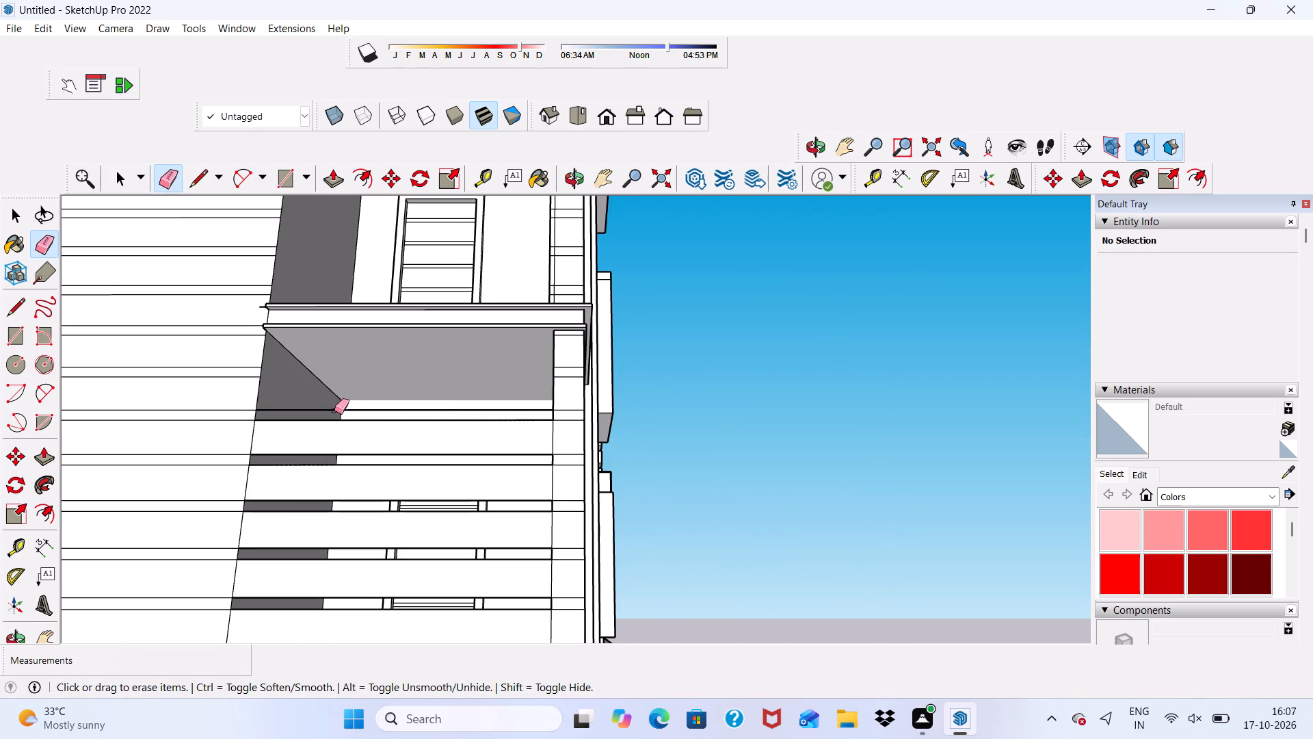
{"action": "left_click", "coordinate": [334, 411]}
{"action": "left_click", "coordinate": [333, 420]}
{"action": "left_click", "coordinate": [328, 452]}
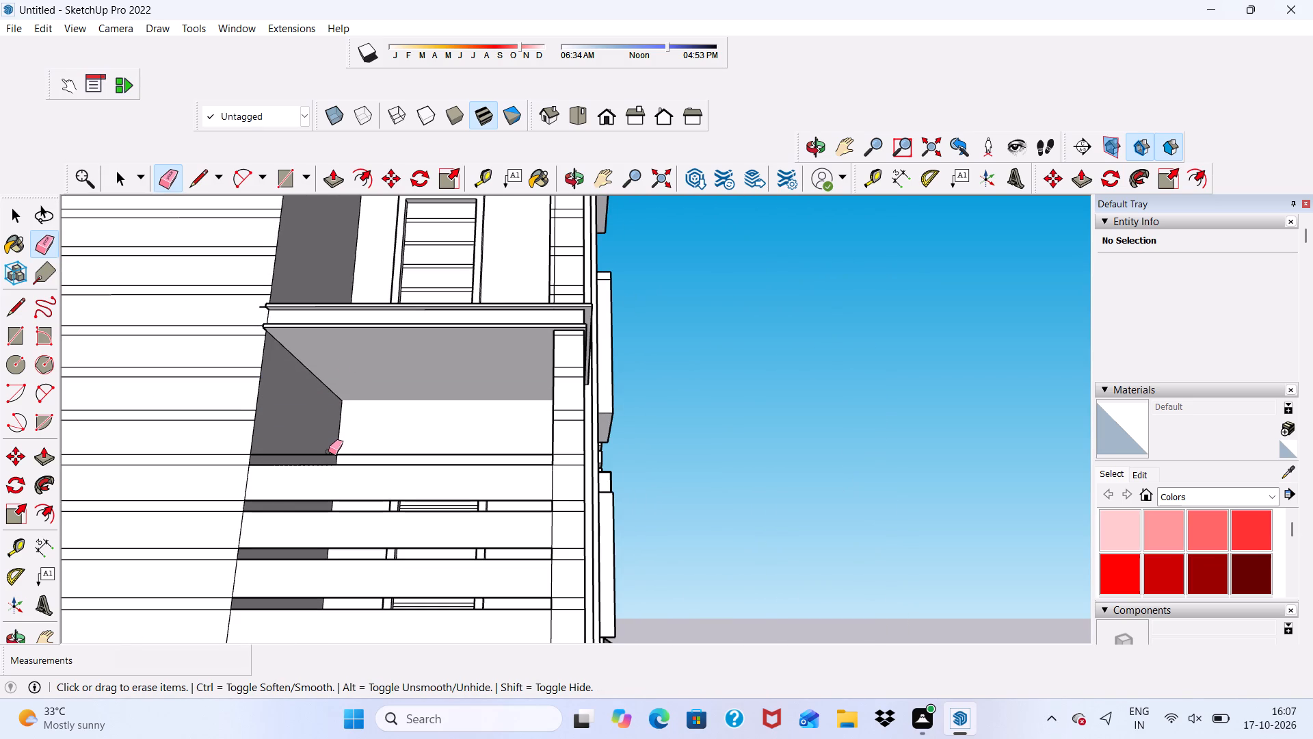
{"action": "scroll", "coordinate": [367, 413], "scroll_direction": "down", "scroll_amount": 10}
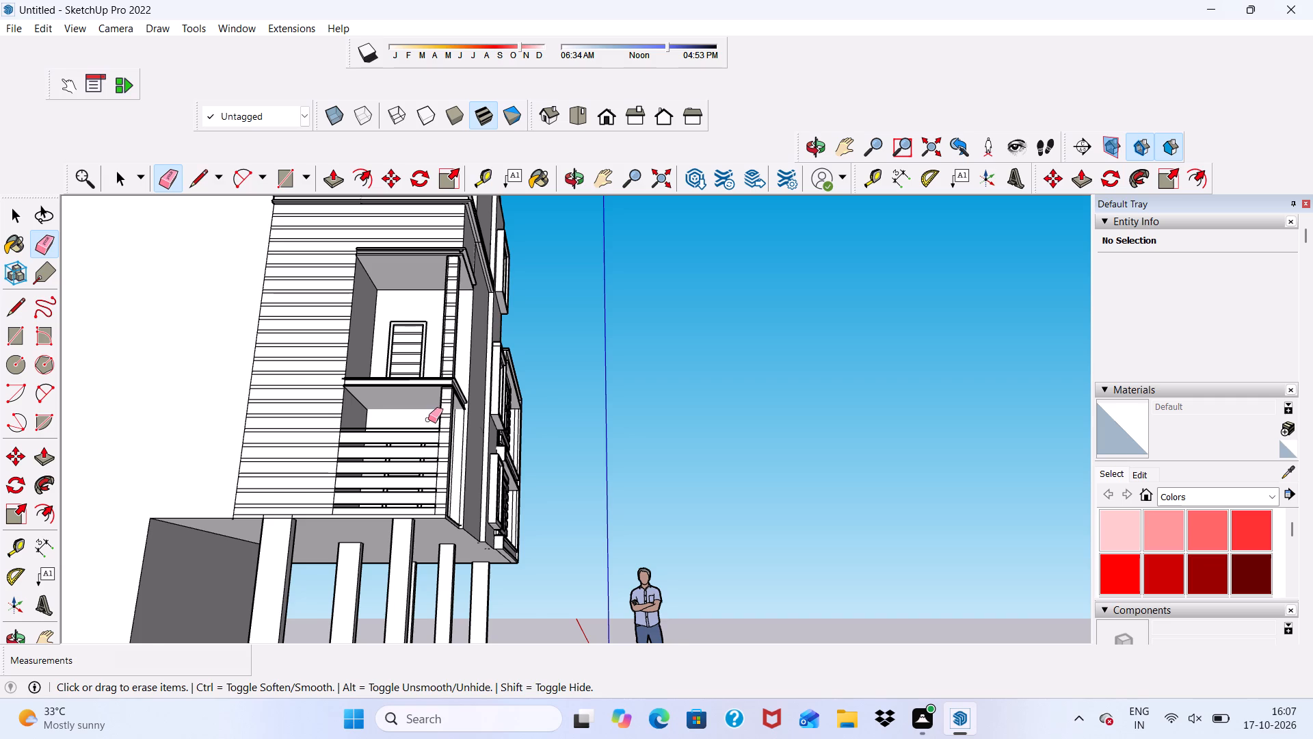
{"action": "scroll", "coordinate": [428, 419], "scroll_direction": "up", "scroll_amount": 11}
{"action": "scroll", "coordinate": [343, 397], "scroll_direction": "up", "scroll_amount": 7}
{"action": "scroll", "coordinate": [296, 466], "scroll_direction": "down", "scroll_amount": 3}
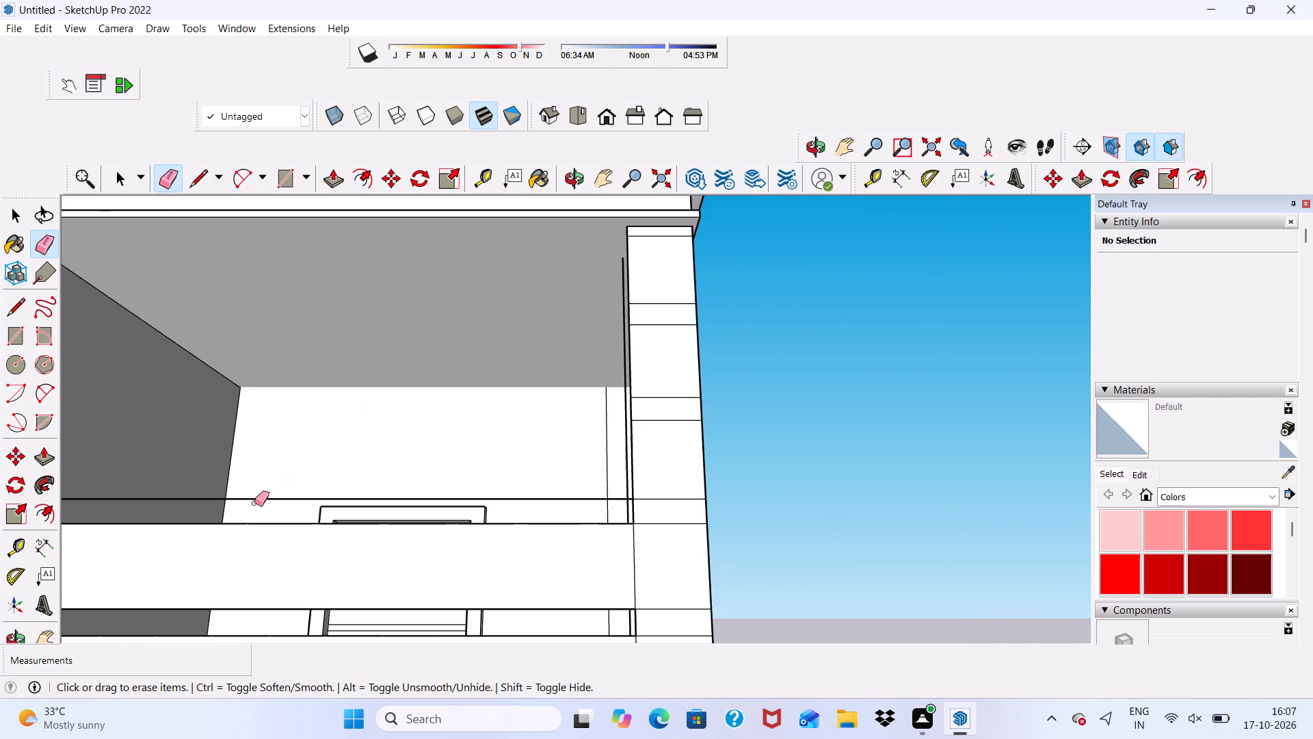
{"action": "left_click_drag", "start_coordinate": [252, 500], "coordinate": [269, 476]}
Erase the edges of the next strips crossing the lower balcony opening in front of the upper part of the door.
{"action": "scroll", "coordinate": [293, 398], "scroll_direction": "down", "scroll_amount": 6}
{"action": "middle_click_drag", "start_coordinate": [401, 497], "coordinate": [409, 522]}
{"action": "scroll", "coordinate": [445, 523], "scroll_direction": "up", "scroll_amount": 6}
{"action": "left_click", "coordinate": [457, 531]}
{"action": "left_click", "coordinate": [457, 528]}
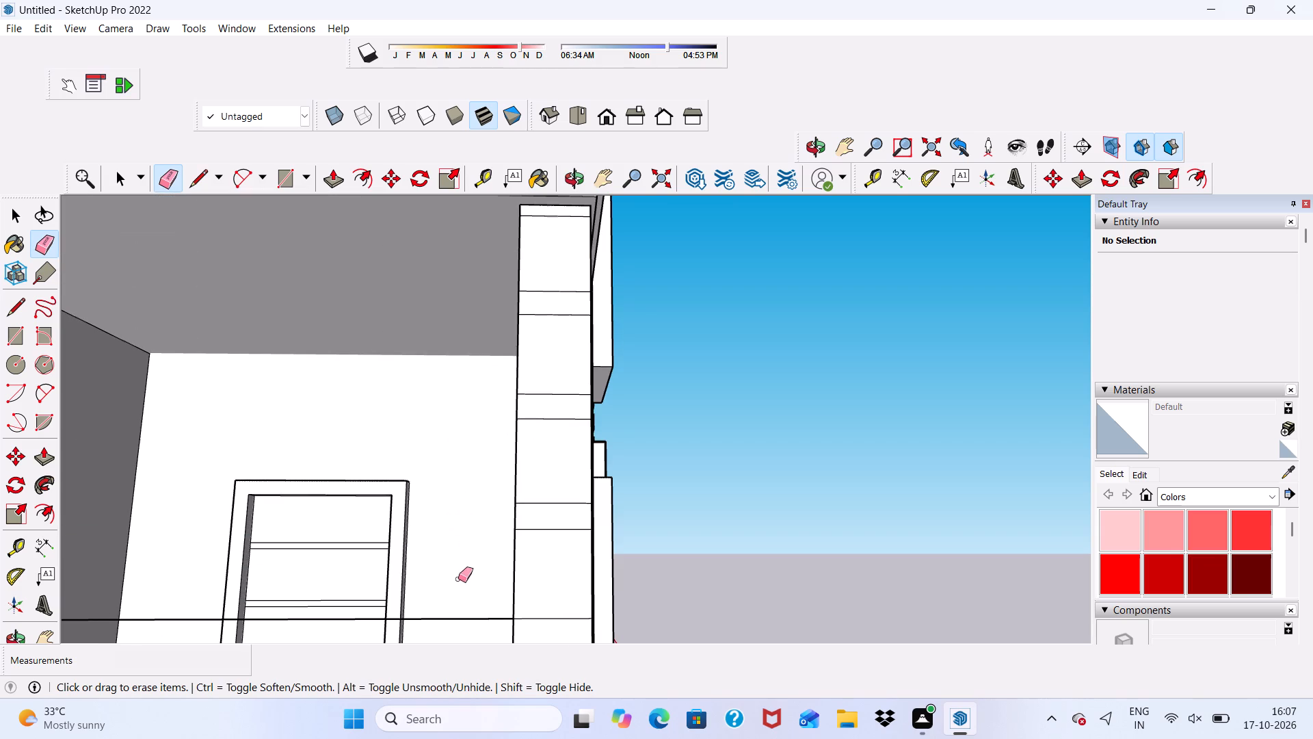
{"action": "left_click", "coordinate": [464, 616]}
{"action": "scroll", "coordinate": [442, 512], "scroll_direction": "down", "scroll_amount": 7}
{"action": "scroll", "coordinate": [462, 528], "scroll_direction": "up", "scroll_amount": 5}
{"action": "scroll", "coordinate": [457, 534], "scroll_direction": "down", "scroll_amount": 6}
{"action": "scroll", "coordinate": [412, 597], "scroll_direction": "up", "scroll_amount": 7}
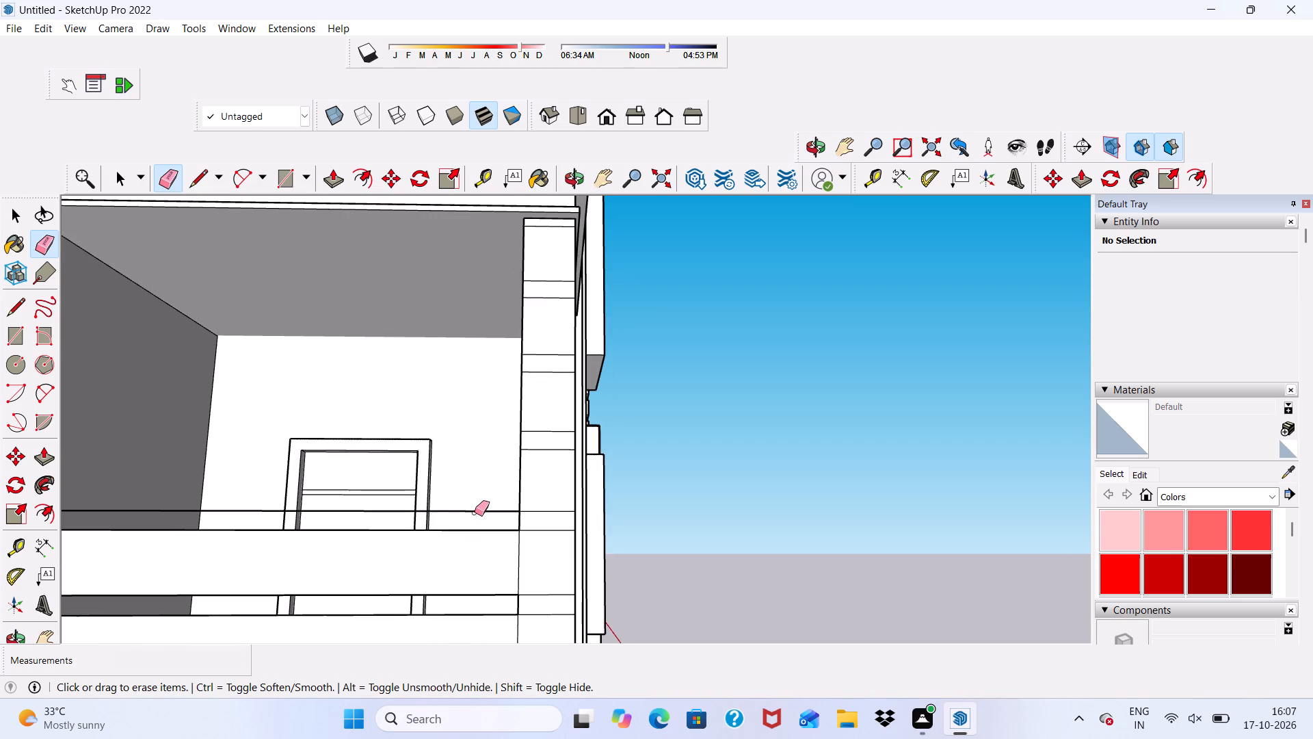
{"action": "left_click", "coordinate": [475, 513]}
{"action": "left_click_drag", "start_coordinate": [479, 522], "coordinate": [482, 534]}
{"action": "left_click_drag", "start_coordinate": [481, 585], "coordinate": [481, 593]}
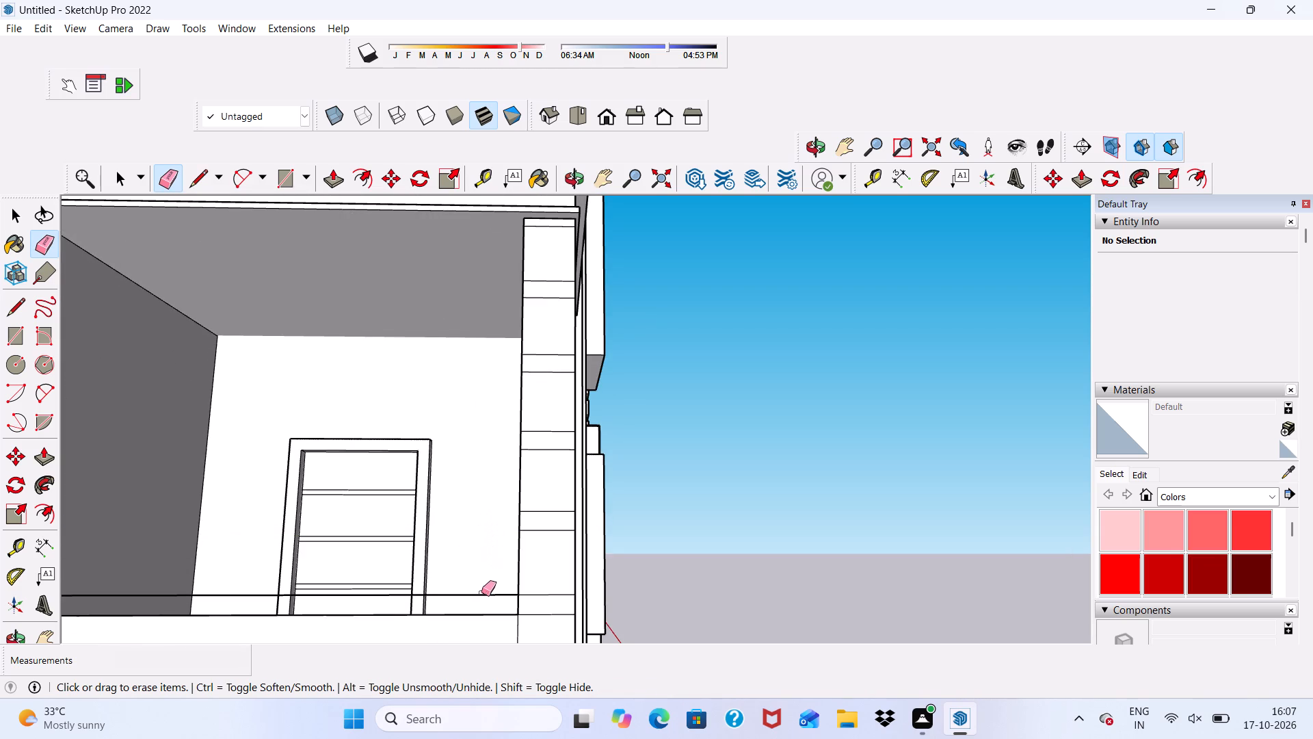
{"action": "left_click_drag", "start_coordinate": [481, 593], "coordinate": [481, 600]}
Erase the remaining strip edges down the lower balcony opening, from the middle of the door to just above the floor.
{"action": "scroll", "coordinate": [457, 387], "scroll_direction": "down", "scroll_amount": 7}
{"action": "scroll", "coordinate": [462, 512], "scroll_direction": "up", "scroll_amount": 1}
{"action": "left_click_drag", "start_coordinate": [460, 469], "coordinate": [462, 469]}
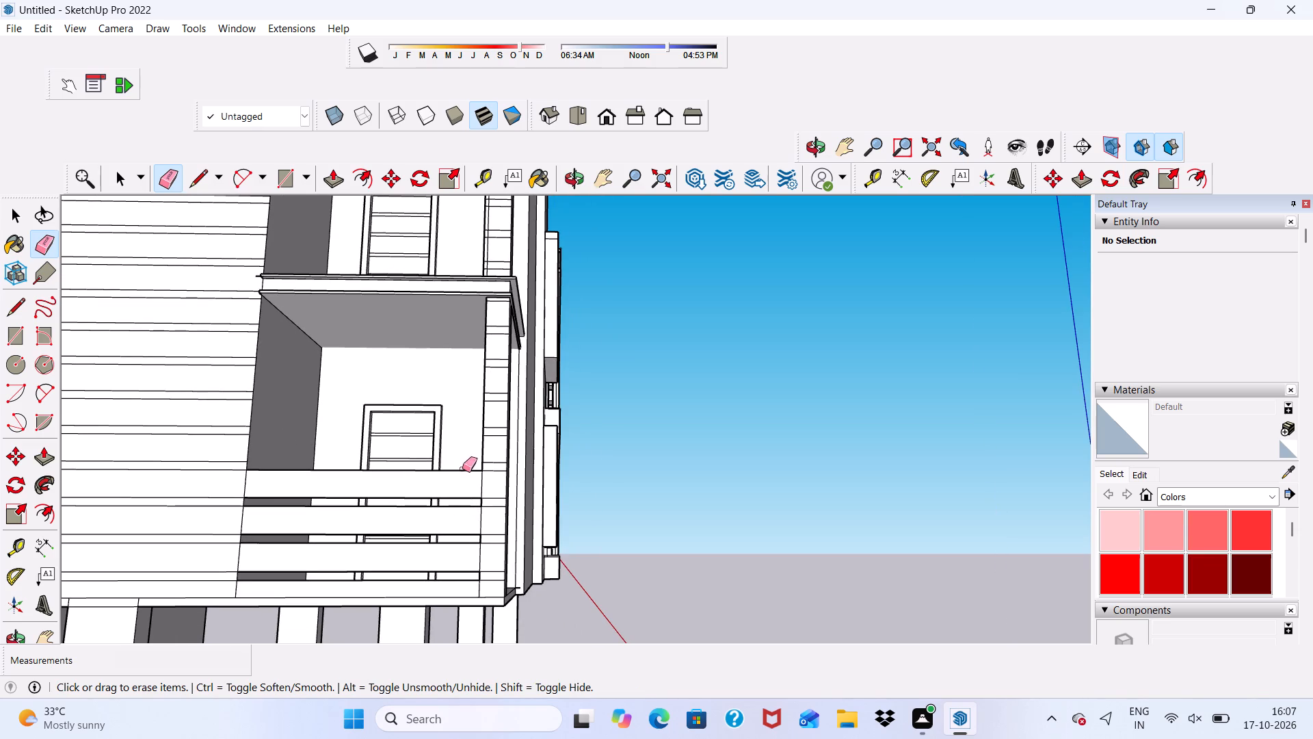
{"action": "left_click_drag", "start_coordinate": [462, 469], "coordinate": [459, 503]}
{"action": "left_click_drag", "start_coordinate": [458, 506], "coordinate": [455, 544]}
{"action": "left_click", "coordinate": [454, 548]}
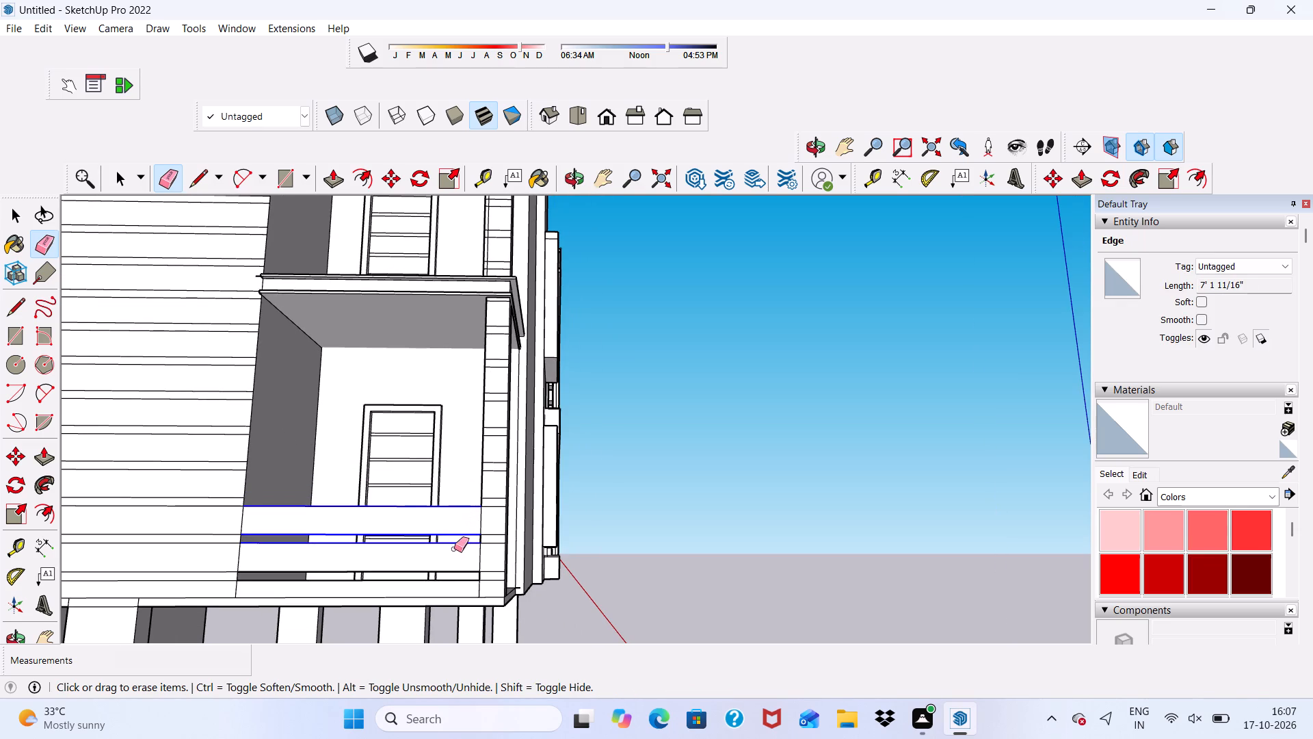
{"action": "left_click", "coordinate": [451, 575]}
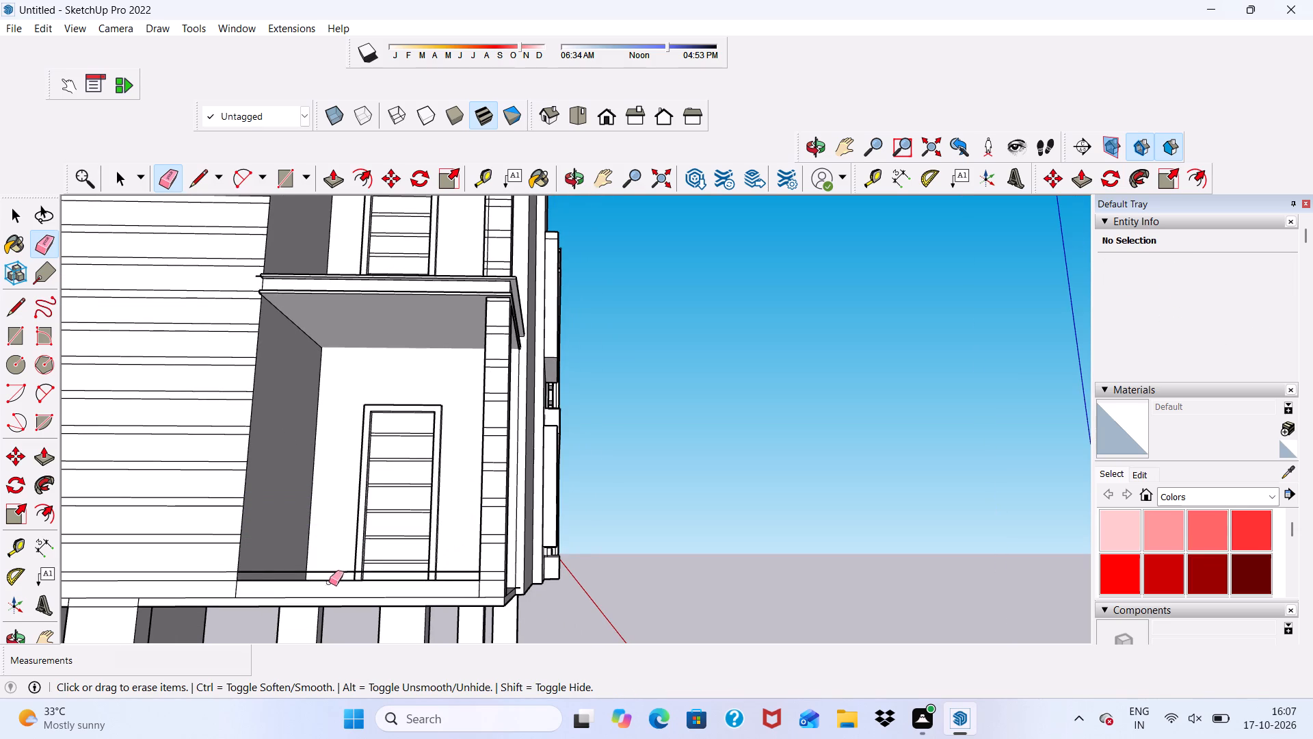
{"action": "scroll", "coordinate": [440, 543], "scroll_direction": "up", "scroll_amount": 4}
{"action": "left_click_drag", "start_coordinate": [213, 601], "coordinate": [216, 590]}
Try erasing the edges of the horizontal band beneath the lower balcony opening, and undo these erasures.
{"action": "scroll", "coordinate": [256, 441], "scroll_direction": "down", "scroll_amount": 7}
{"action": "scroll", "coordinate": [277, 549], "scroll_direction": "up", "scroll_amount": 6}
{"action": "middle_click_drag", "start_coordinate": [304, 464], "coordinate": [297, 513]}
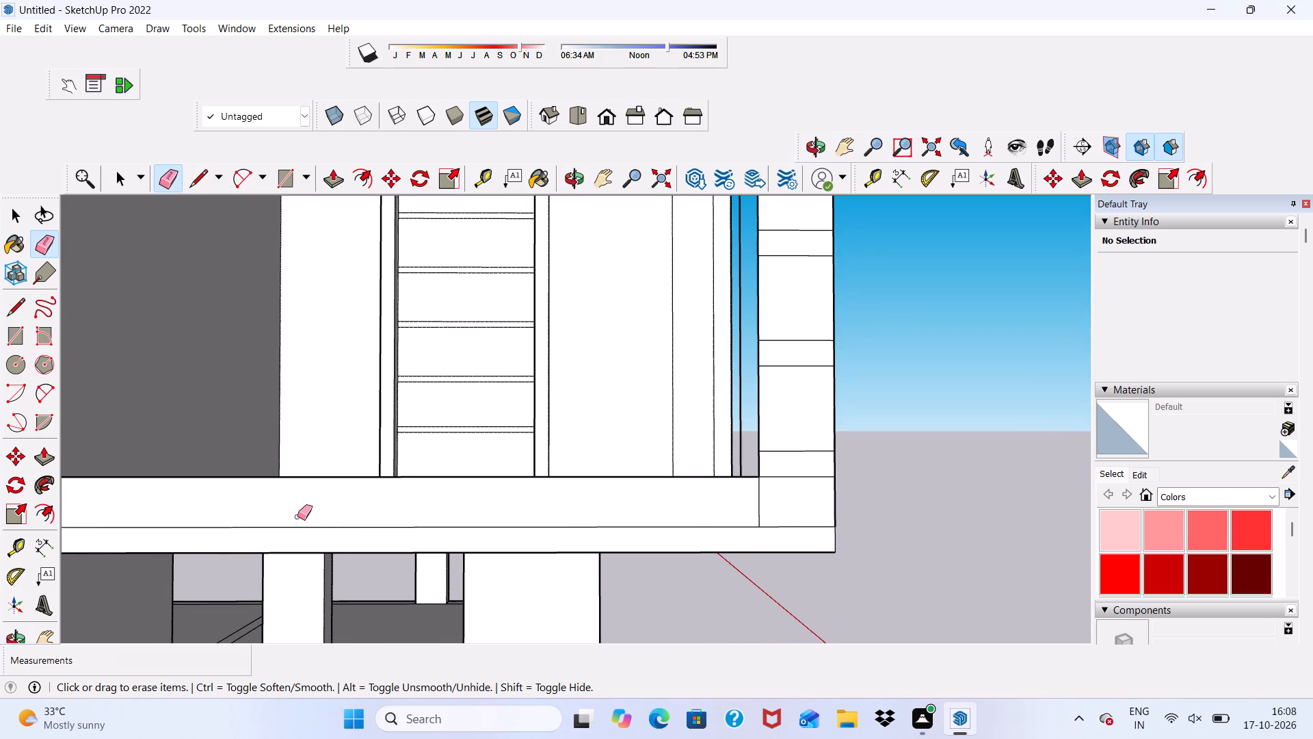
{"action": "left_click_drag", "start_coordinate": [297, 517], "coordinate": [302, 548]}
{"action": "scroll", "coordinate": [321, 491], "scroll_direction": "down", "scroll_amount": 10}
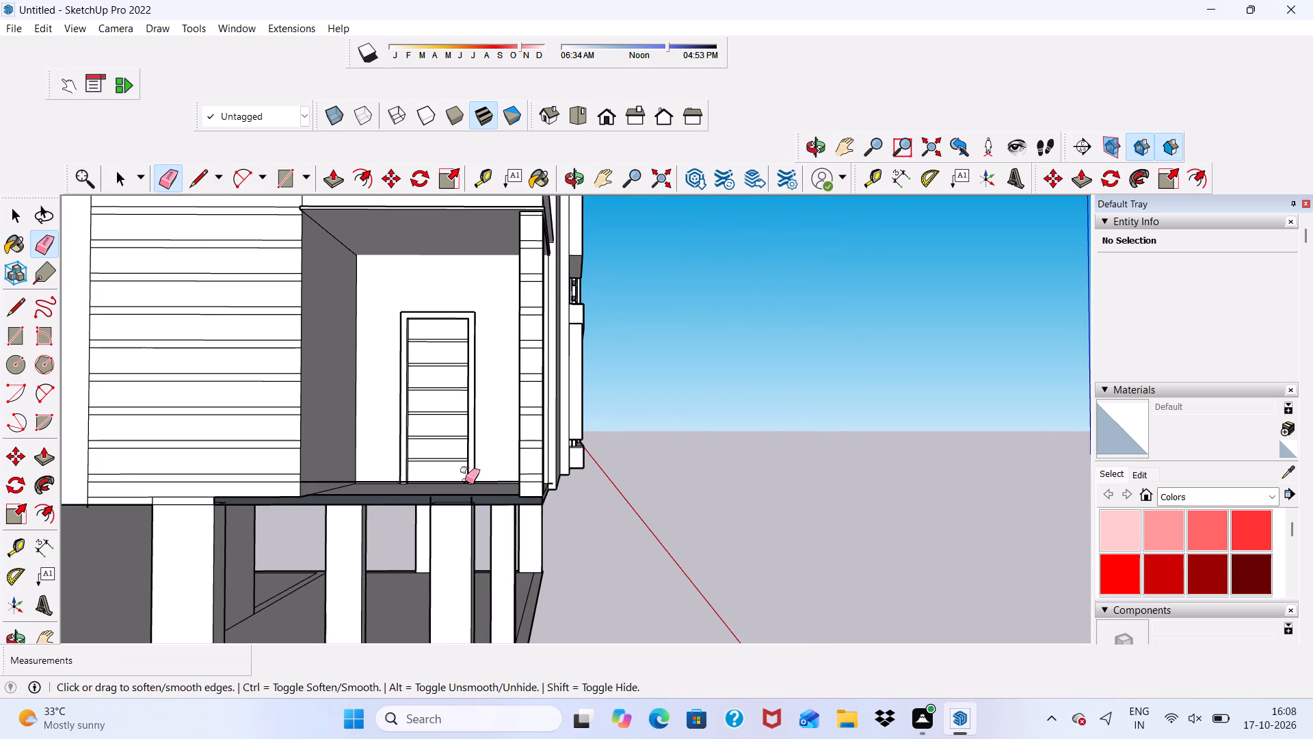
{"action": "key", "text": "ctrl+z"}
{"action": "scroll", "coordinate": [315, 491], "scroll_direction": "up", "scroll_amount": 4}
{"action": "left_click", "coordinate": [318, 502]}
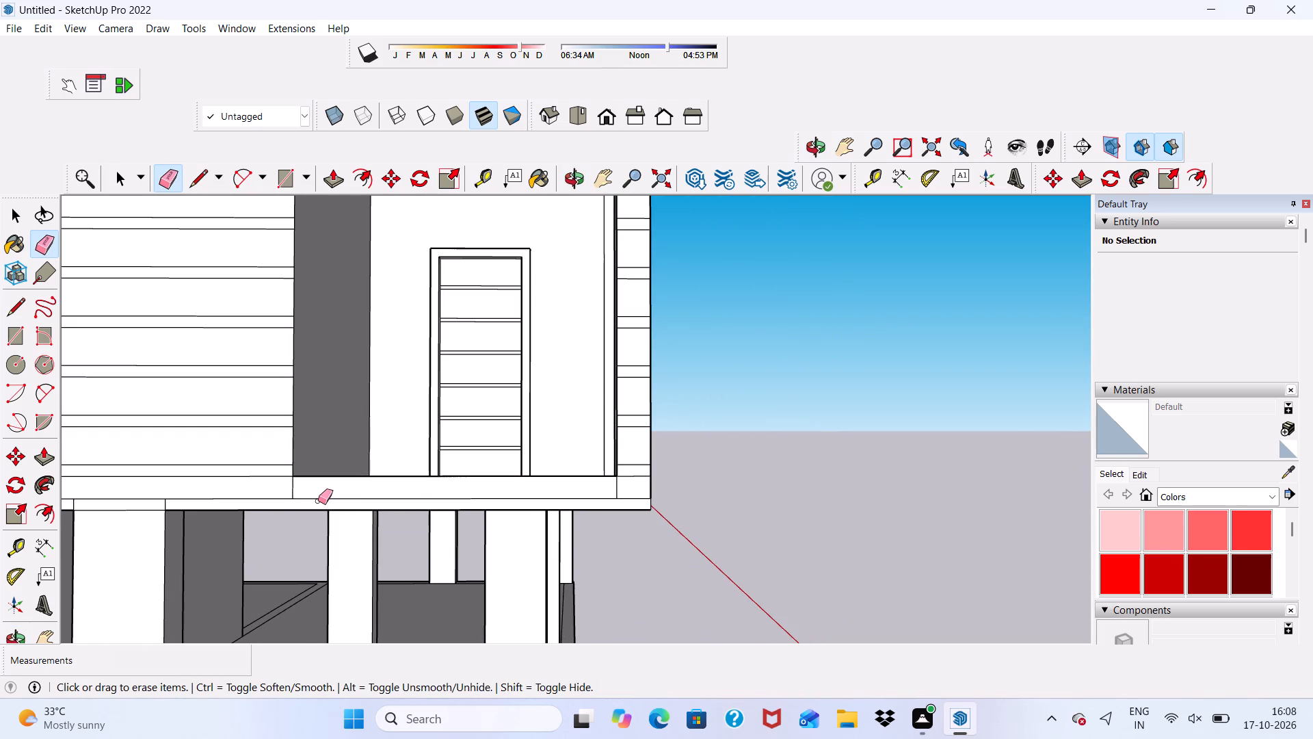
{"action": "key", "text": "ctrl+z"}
Erase the strip edges on the lower part of the lower balcony's corner column, including the short vertical edge at its base.
{"action": "scroll", "coordinate": [637, 487], "scroll_direction": "up", "scroll_amount": 4}
{"action": "left_click_drag", "start_coordinate": [633, 456], "coordinate": [633, 479]}
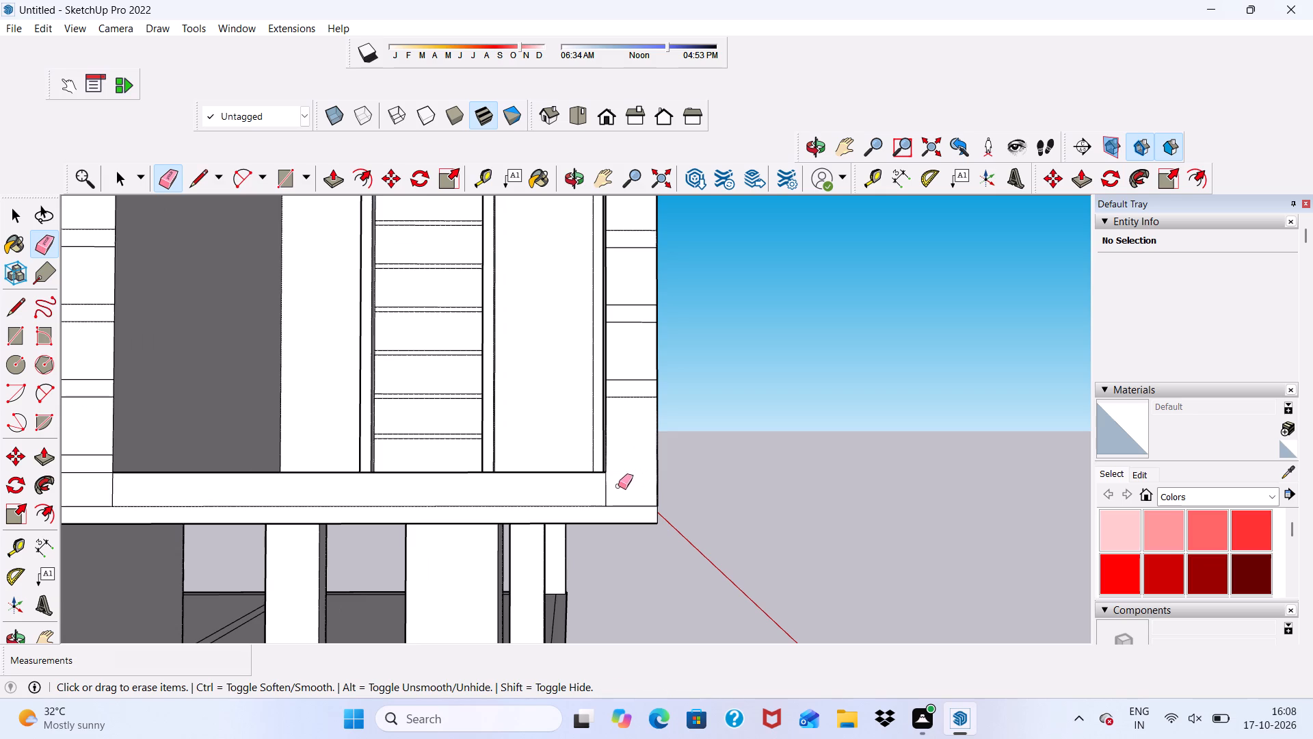
{"action": "left_click", "coordinate": [605, 491]}
{"action": "left_click_drag", "start_coordinate": [625, 379], "coordinate": [627, 403]}
{"action": "left_click_drag", "start_coordinate": [631, 300], "coordinate": [640, 327]}
Erase the remaining strip edges on the lower balcony's corner column, working down from the slab above it.
{"action": "scroll", "coordinate": [585, 345], "scroll_direction": "down", "scroll_amount": 14}
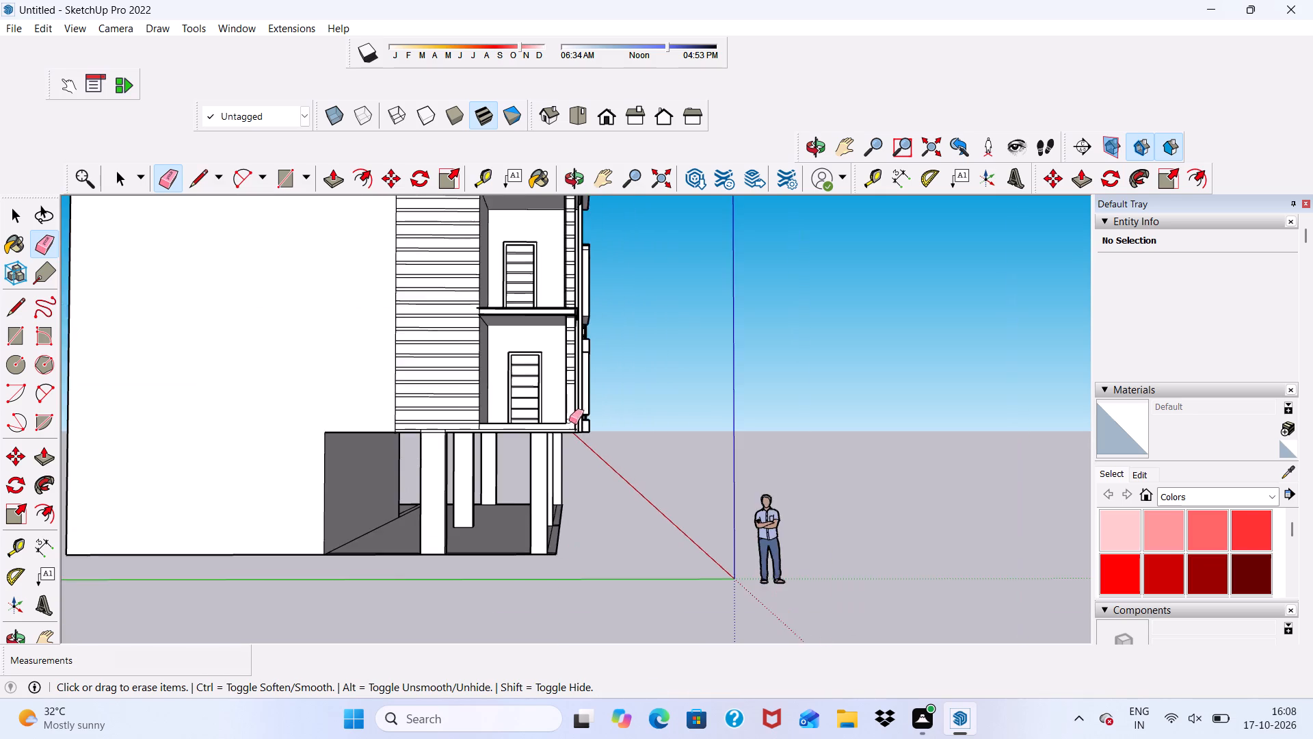
{"action": "scroll", "coordinate": [570, 328], "scroll_direction": "up", "scroll_amount": 15}
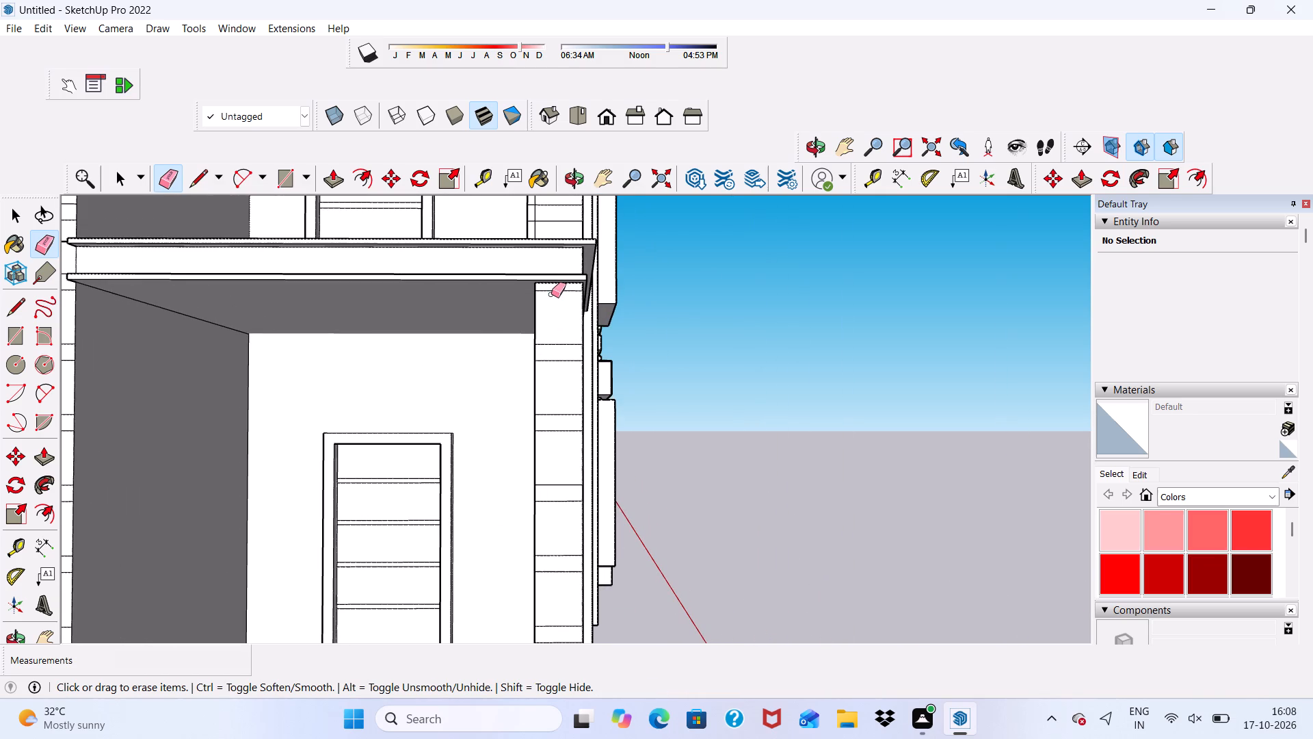
{"action": "left_click", "coordinate": [551, 291]}
{"action": "left_click_drag", "start_coordinate": [558, 321], "coordinate": [558, 409]}
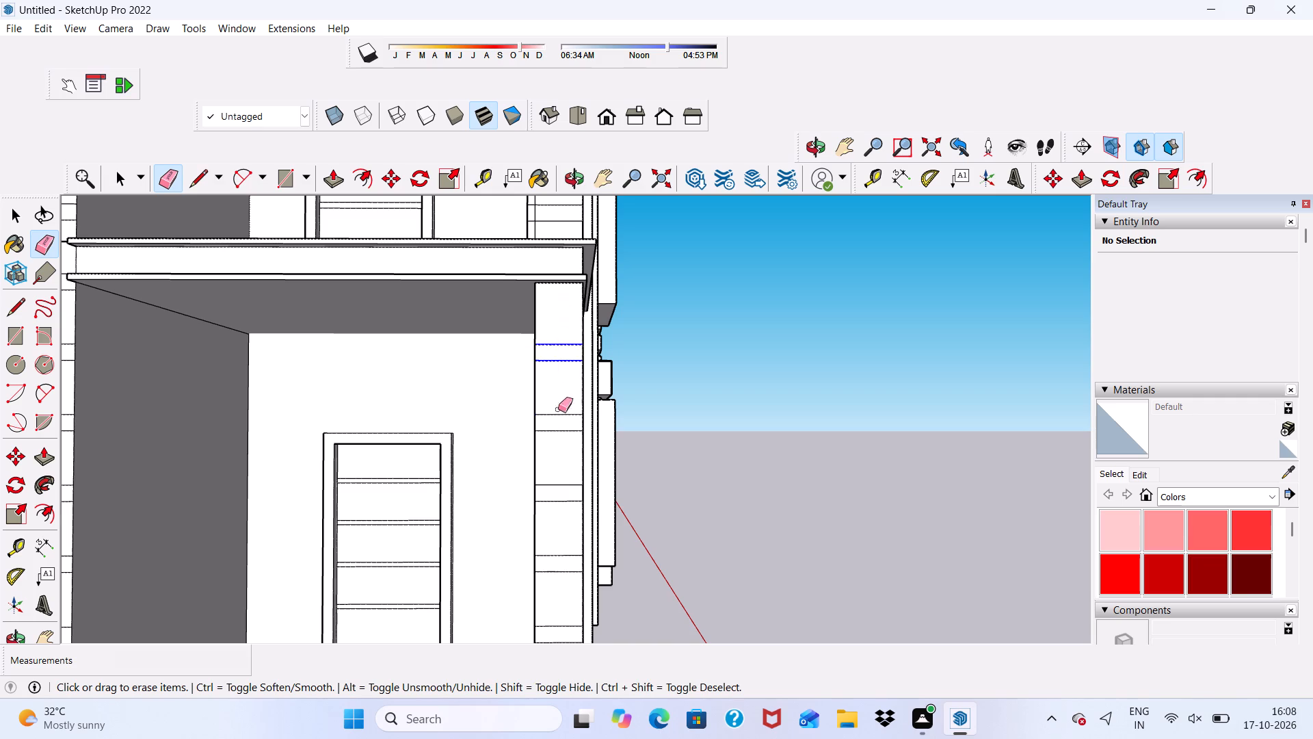
{"action": "left_click_drag", "start_coordinate": [558, 409], "coordinate": [555, 415]}
{"action": "left_click_drag", "start_coordinate": [563, 385], "coordinate": [545, 513]}
{"action": "scroll", "coordinate": [551, 335], "scroll_direction": "down", "scroll_amount": 6}
{"action": "scroll", "coordinate": [538, 484], "scroll_direction": "up", "scroll_amount": 3}
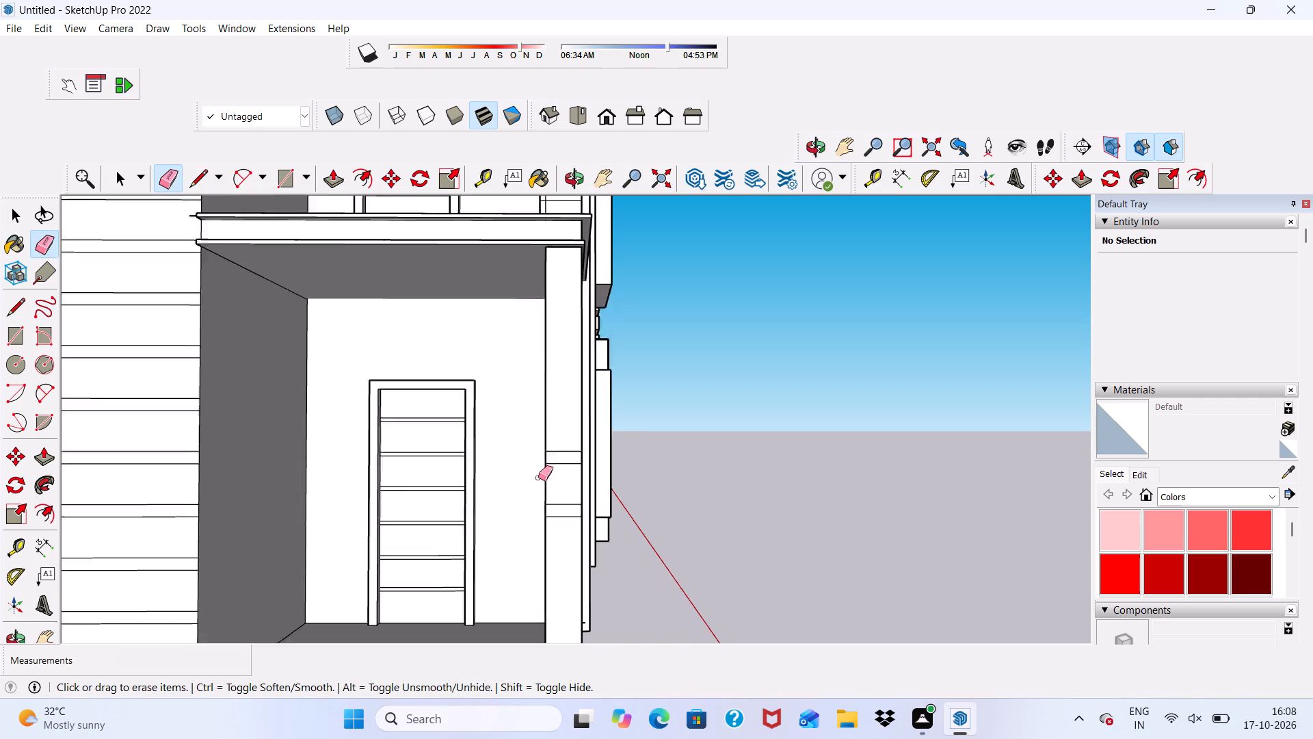
{"action": "scroll", "coordinate": [538, 478], "scroll_direction": "up", "scroll_amount": 2}
{"action": "left_click_drag", "start_coordinate": [568, 430], "coordinate": [569, 559]}
Erase the strip edges across the top part of the upper balcony's corner column, just beneath the projecting slab.
{"action": "scroll", "coordinate": [568, 453], "scroll_direction": "down", "scroll_amount": 10}
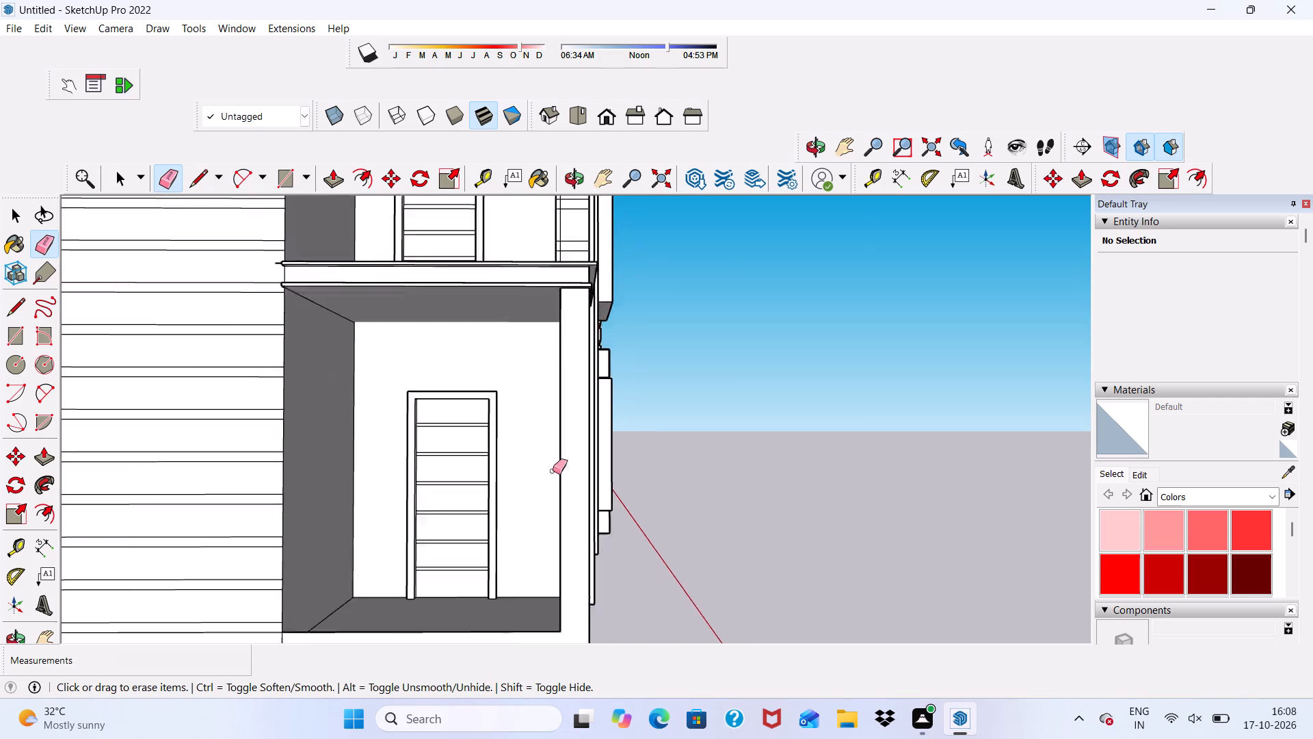
{"action": "scroll", "coordinate": [553, 471], "scroll_direction": "down", "scroll_amount": 9}
{"action": "scroll", "coordinate": [488, 305], "scroll_direction": "up", "scroll_amount": 18}
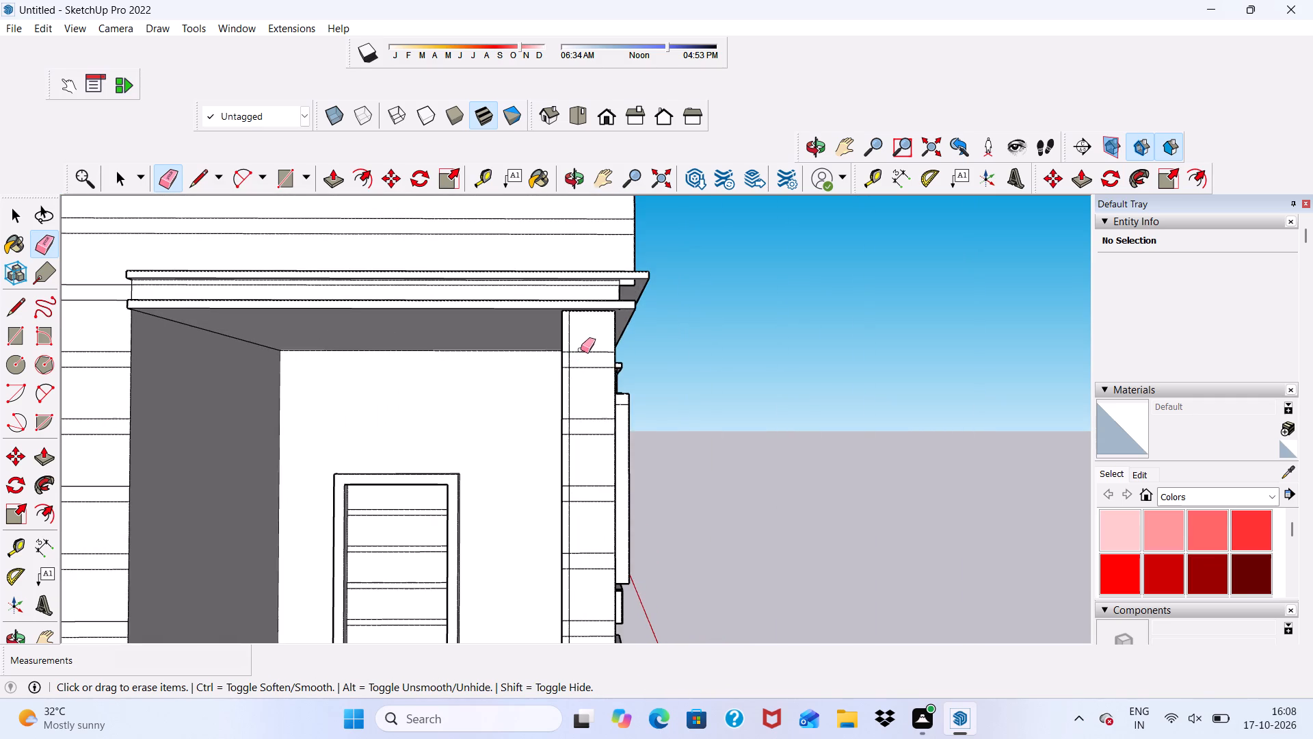
{"action": "left_click_drag", "start_coordinate": [582, 346], "coordinate": [586, 384]}
{"action": "left_click_drag", "start_coordinate": [586, 399], "coordinate": [593, 473]}
{"action": "scroll", "coordinate": [592, 383], "scroll_direction": "down", "scroll_amount": 5}
{"action": "scroll", "coordinate": [592, 413], "scroll_direction": "up", "scroll_amount": 1}
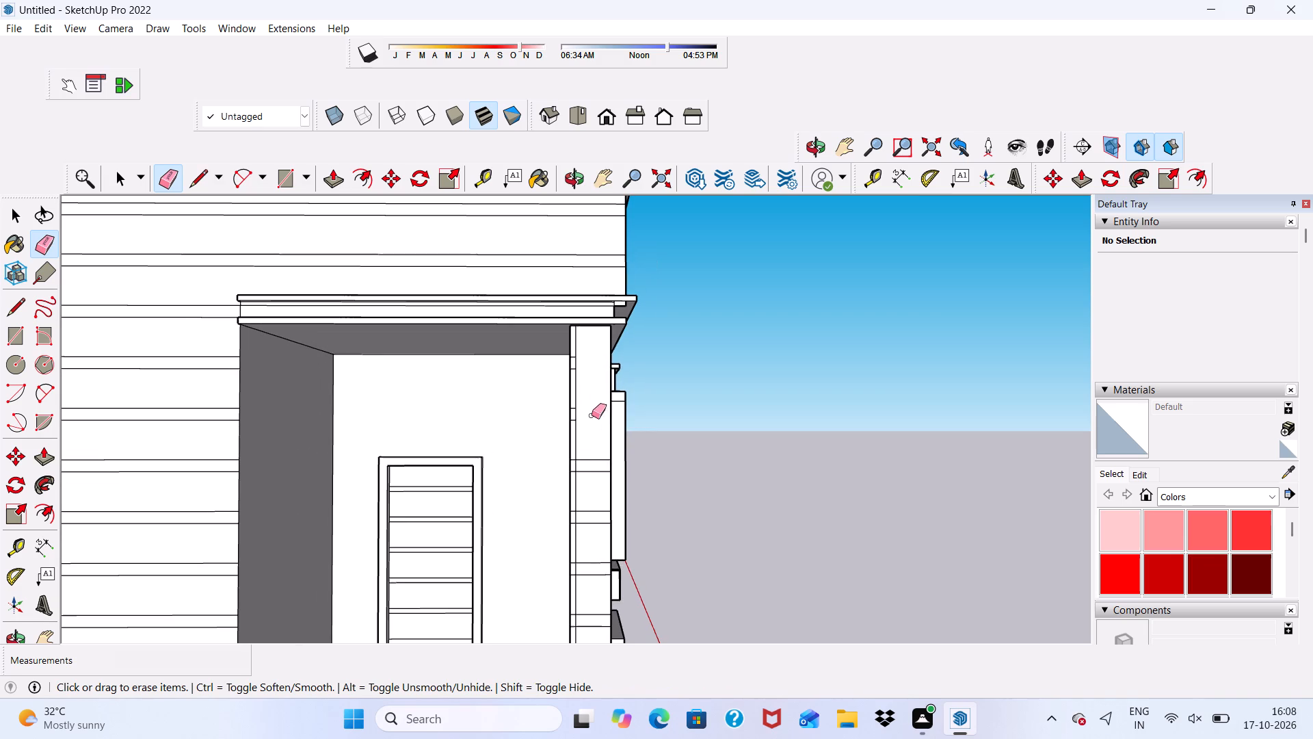
{"action": "left_click_drag", "start_coordinate": [591, 435], "coordinate": [594, 491]}
Erase the next strip edges across the middle part of the upper balcony's corner column.
{"action": "scroll", "coordinate": [591, 359], "scroll_direction": "down", "scroll_amount": 6}
{"action": "left_click_drag", "start_coordinate": [594, 449], "coordinate": [594, 458]}
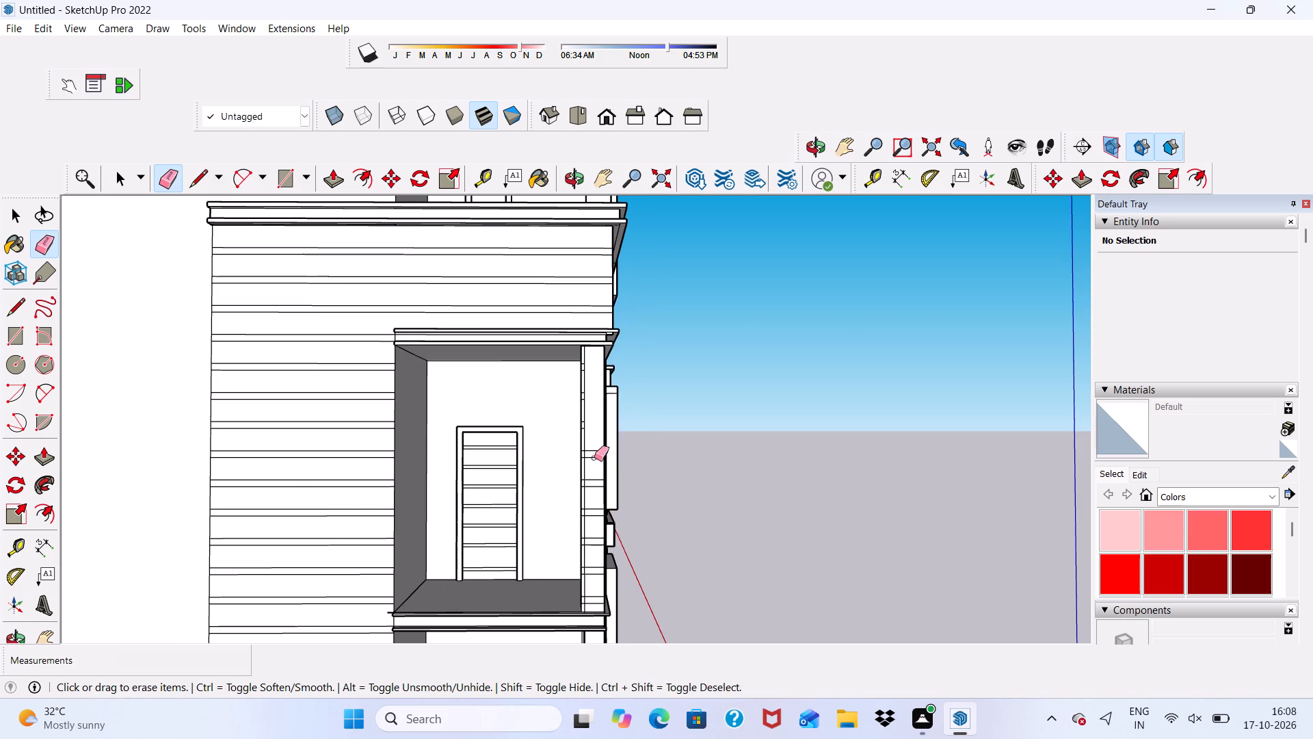
{"action": "left_click_drag", "start_coordinate": [594, 458], "coordinate": [594, 476]}
{"action": "scroll", "coordinate": [575, 346], "scroll_direction": "down", "scroll_amount": 5}
{"action": "scroll", "coordinate": [581, 461], "scroll_direction": "up", "scroll_amount": 8}
{"action": "left_click_drag", "start_coordinate": [594, 425], "coordinate": [592, 456]}
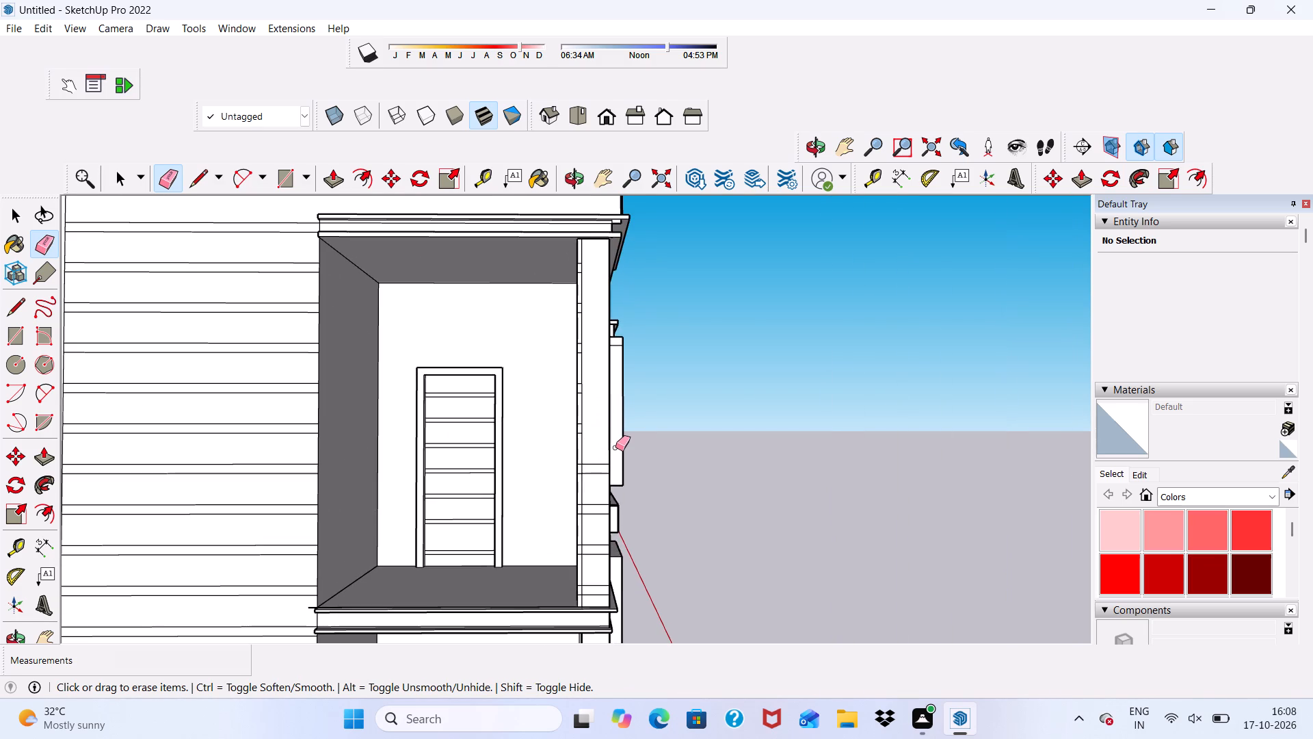
Erase the strip edges across the lower part of the upper balcony's corner column, down towards the floor slab.
{"action": "scroll", "coordinate": [612, 449], "scroll_direction": "down", "scroll_amount": 4}
{"action": "middle_click_drag", "start_coordinate": [585, 526], "coordinate": [589, 572]}
{"action": "scroll", "coordinate": [589, 595], "scroll_direction": "up", "scroll_amount": 5}
{"action": "scroll", "coordinate": [629, 475], "scroll_direction": "down", "scroll_amount": 3}
{"action": "scroll", "coordinate": [677, 565], "scroll_direction": "up", "scroll_amount": 5}
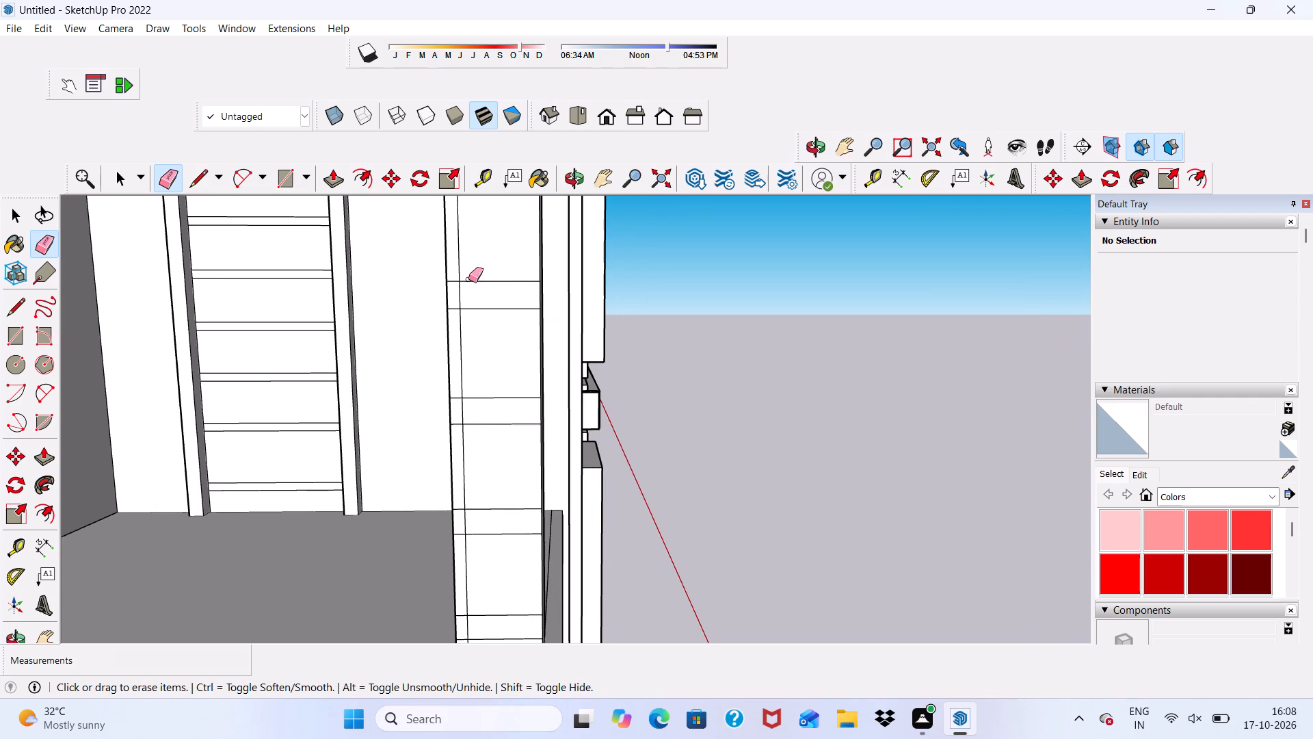
{"action": "left_click_drag", "start_coordinate": [495, 269], "coordinate": [483, 407]}
{"action": "left_click_drag", "start_coordinate": [484, 411], "coordinate": [491, 447]}
{"action": "scroll", "coordinate": [497, 415], "scroll_direction": "down", "scroll_amount": 7}
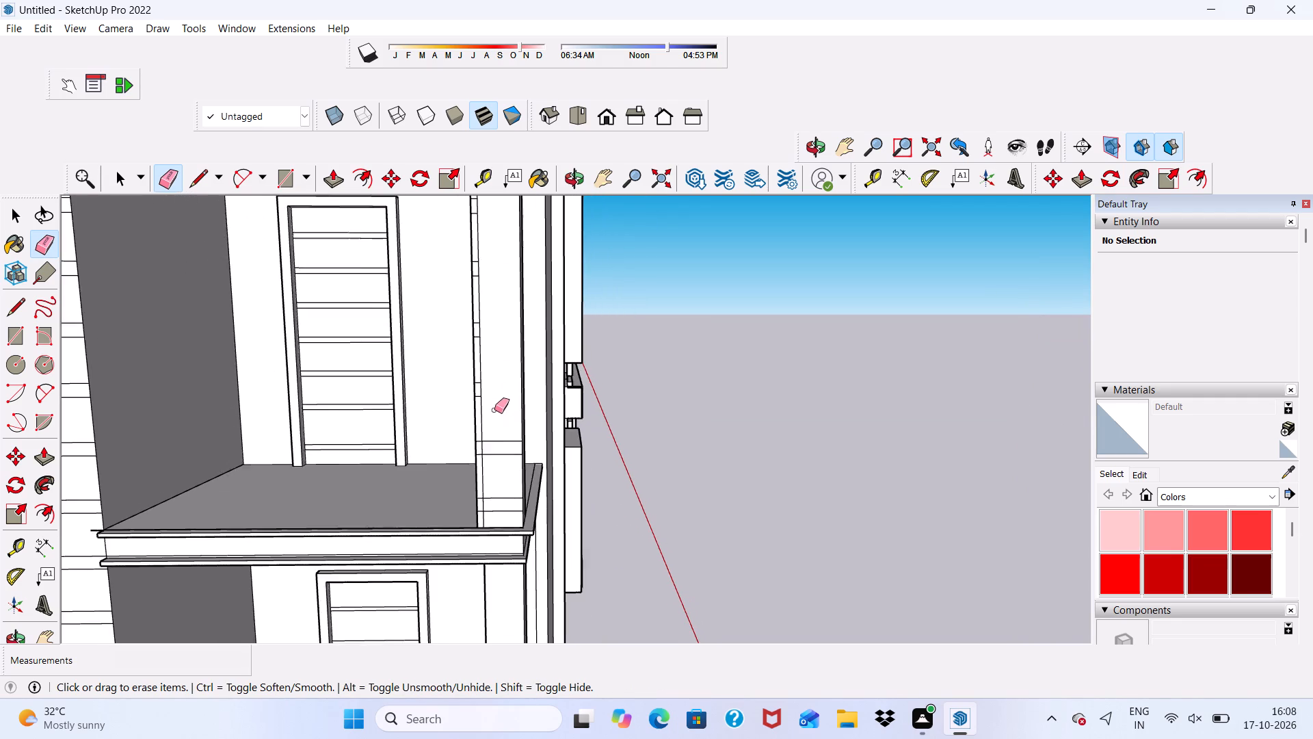
{"action": "scroll", "coordinate": [494, 415], "scroll_direction": "up", "scroll_amount": 2}
{"action": "left_click_drag", "start_coordinate": [494, 426], "coordinate": [503, 536]}
Erase the short leftover strip edges and thin vertical line beside the inner edge of the upper balcony's corner column.
{"action": "scroll", "coordinate": [480, 444], "scroll_direction": "up", "scroll_amount": 3}
{"action": "middle_click_drag", "start_coordinate": [502, 317], "coordinate": [508, 318]}
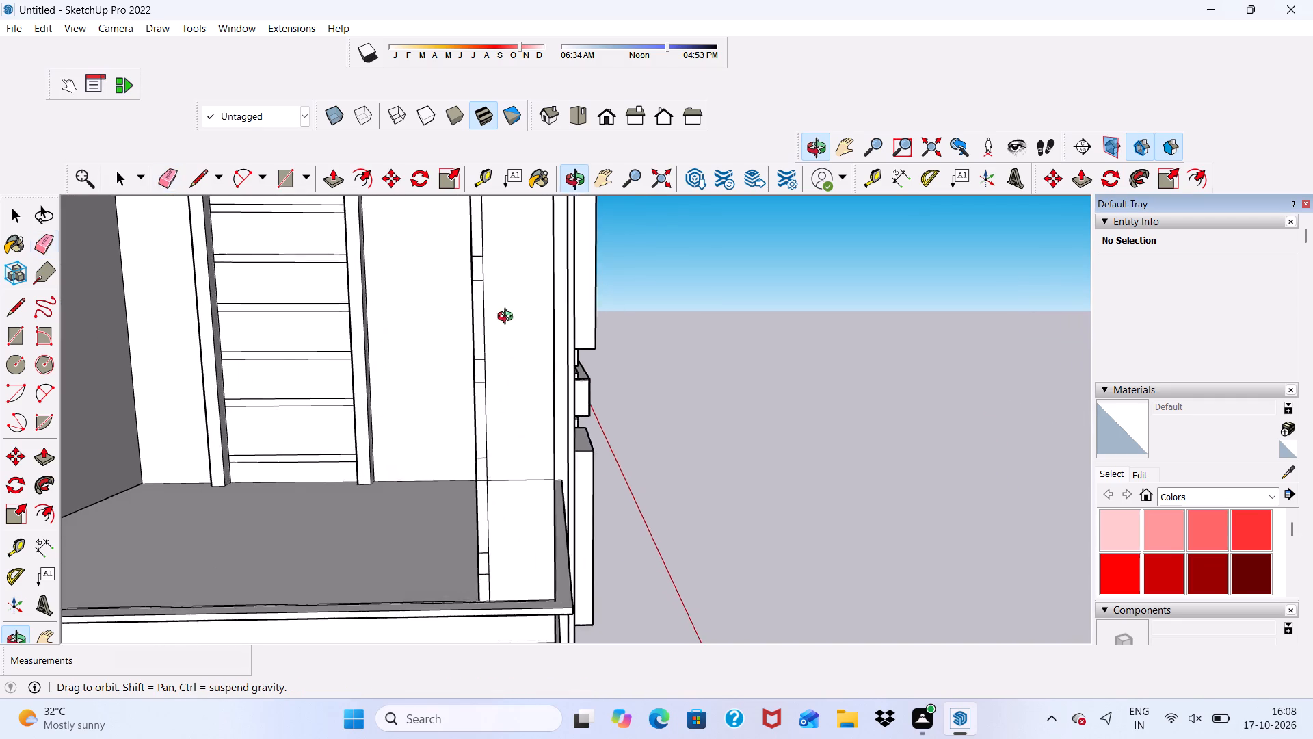
{"action": "middle_click_drag", "start_coordinate": [508, 318], "coordinate": [619, 329]}
{"action": "scroll", "coordinate": [620, 297], "scroll_direction": "up", "scroll_amount": 2}
{"action": "left_click", "coordinate": [615, 266]}
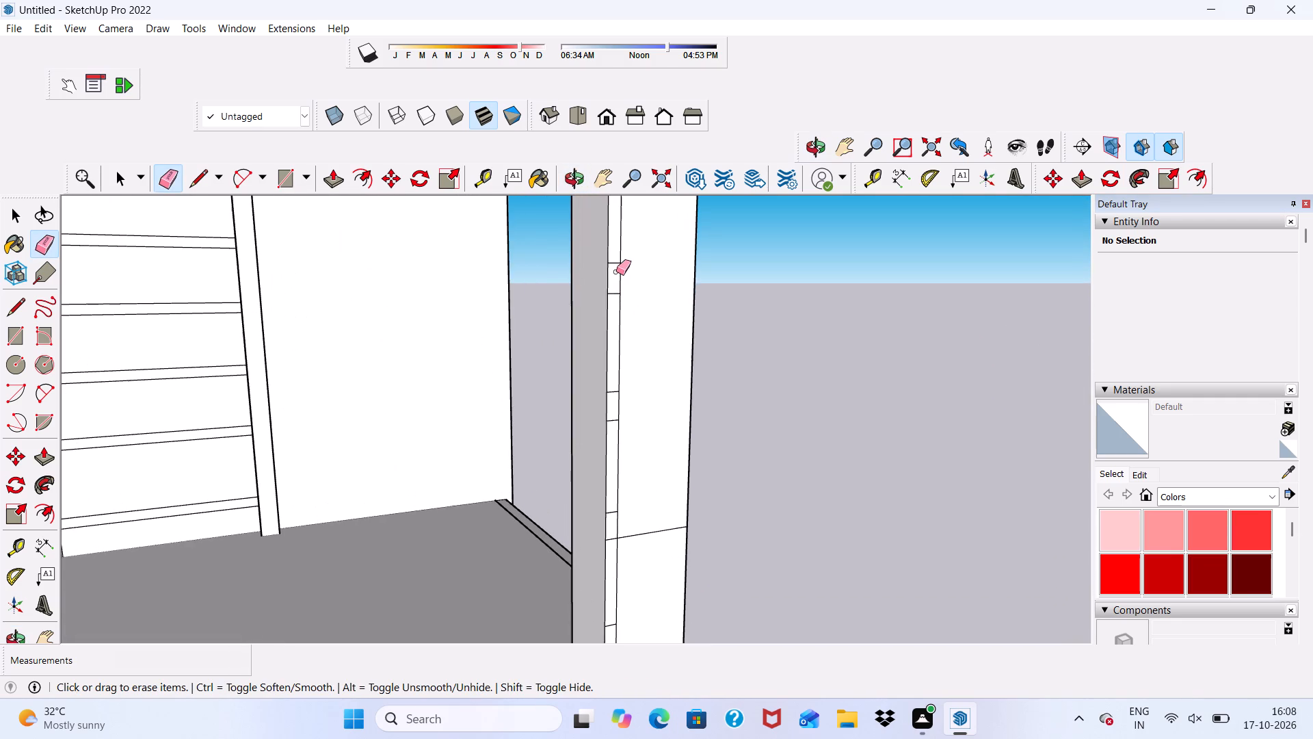
{"action": "left_click_drag", "start_coordinate": [616, 272], "coordinate": [615, 299]}
{"action": "left_click_drag", "start_coordinate": [611, 259], "coordinate": [613, 278]}
{"action": "left_click_drag", "start_coordinate": [613, 347], "coordinate": [613, 394]}
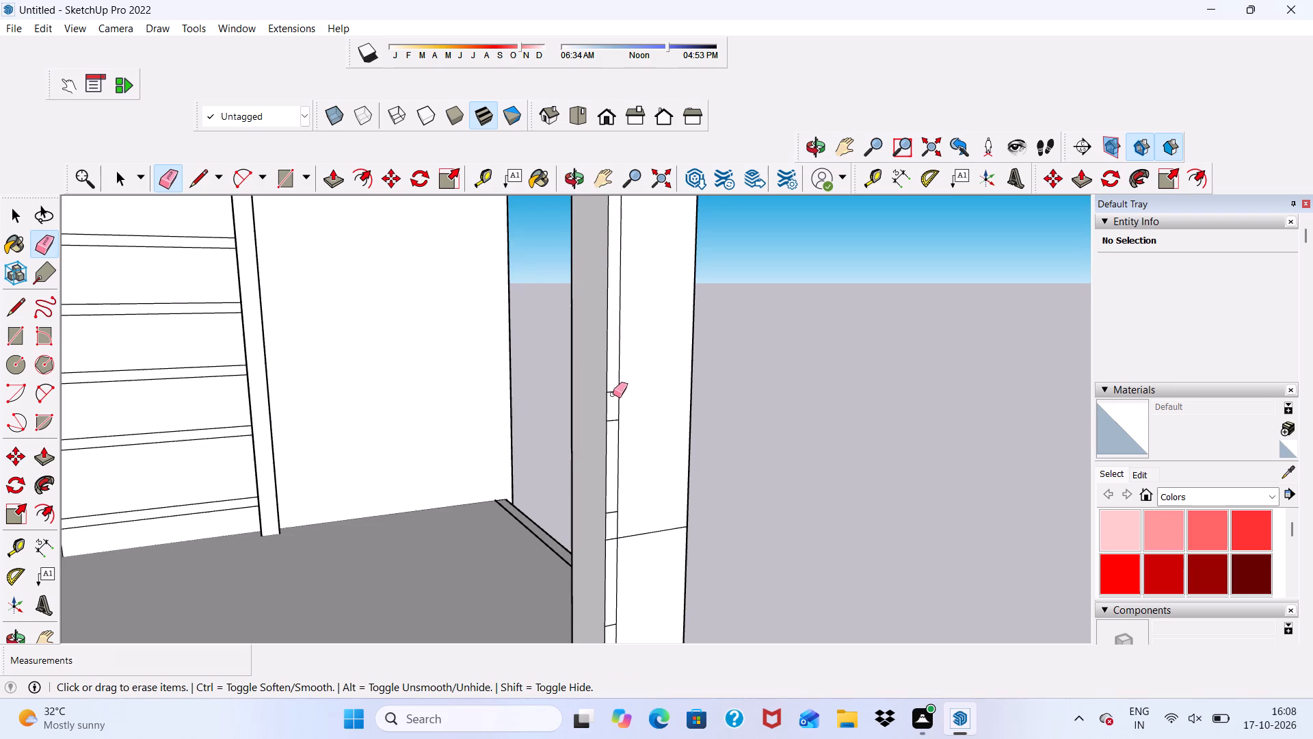
{"action": "left_click_drag", "start_coordinate": [613, 394], "coordinate": [612, 426]}
{"action": "left_click_drag", "start_coordinate": [614, 391], "coordinate": [624, 413]}
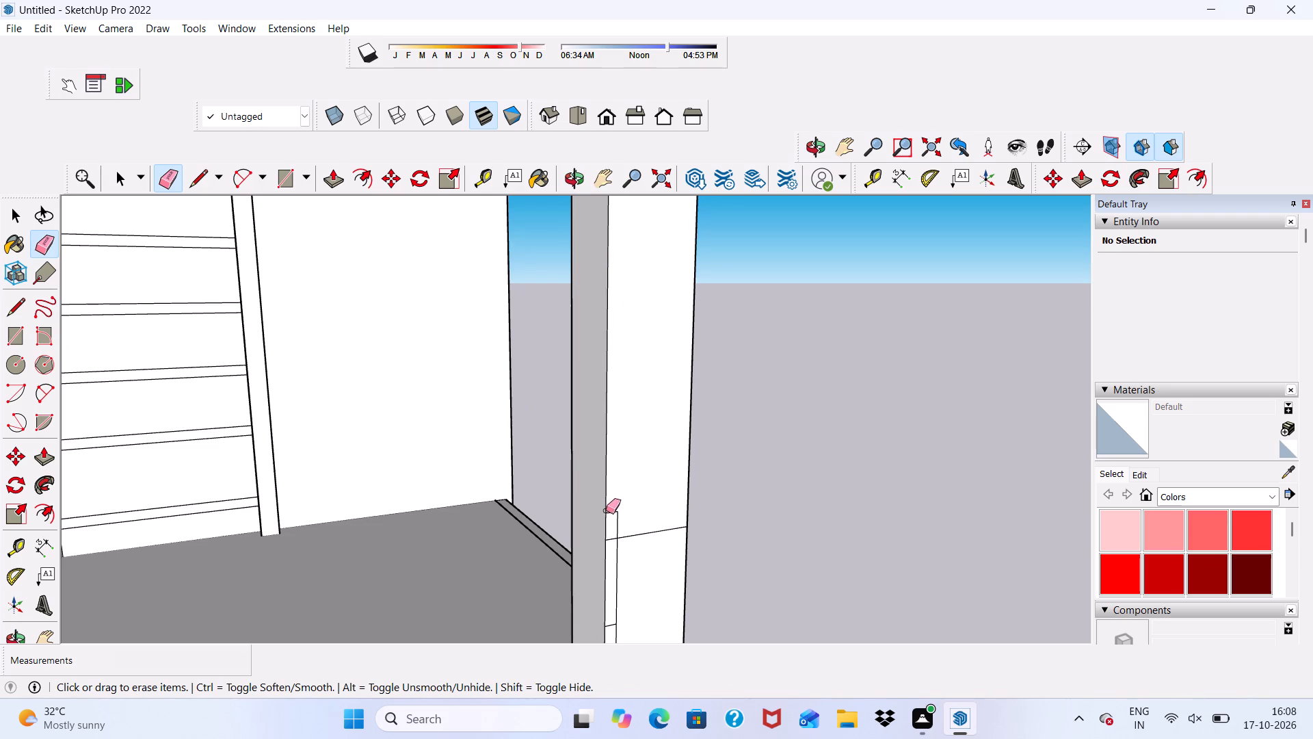
{"action": "left_click_drag", "start_coordinate": [608, 512], "coordinate": [620, 528]}
Erase the leftover horizontal and vertical edges at the base of the upper balcony's corner column, just above the floor slab.
{"action": "scroll", "coordinate": [596, 428], "scroll_direction": "down", "scroll_amount": 6}
{"action": "middle_click_drag", "start_coordinate": [624, 499], "coordinate": [605, 457]}
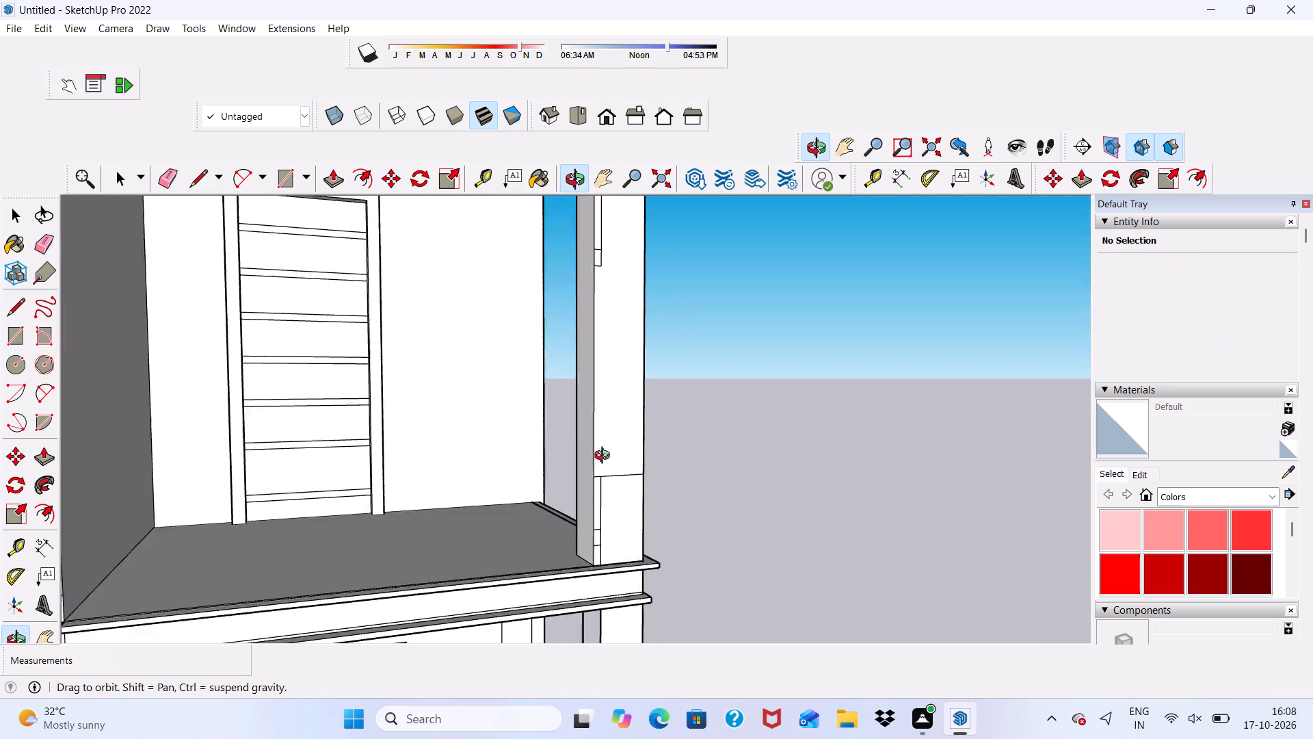
{"action": "middle_click_drag", "start_coordinate": [605, 457], "coordinate": [564, 442]}
{"action": "scroll", "coordinate": [586, 471], "scroll_direction": "up", "scroll_amount": 3}
{"action": "left_click_drag", "start_coordinate": [583, 456], "coordinate": [566, 555]}
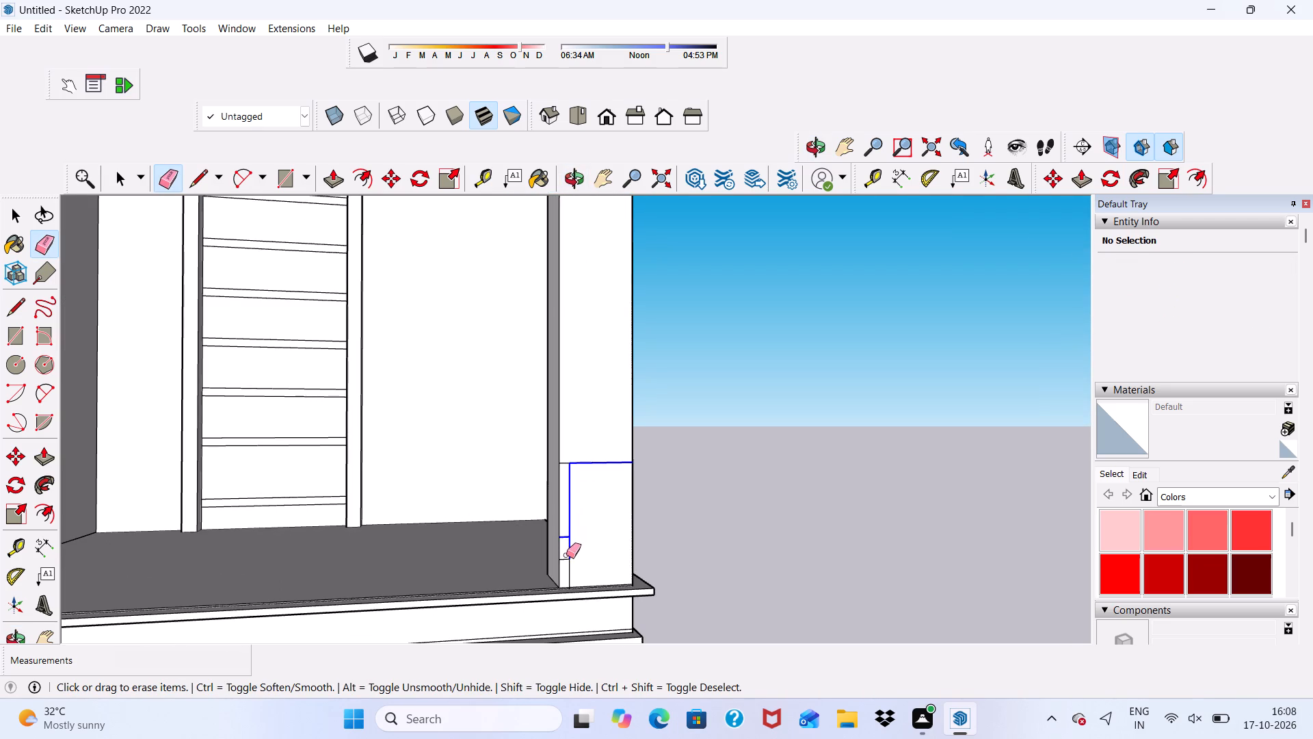
{"action": "left_click_drag", "start_coordinate": [566, 555], "coordinate": [570, 574]}
{"action": "left_click", "coordinate": [563, 465]}
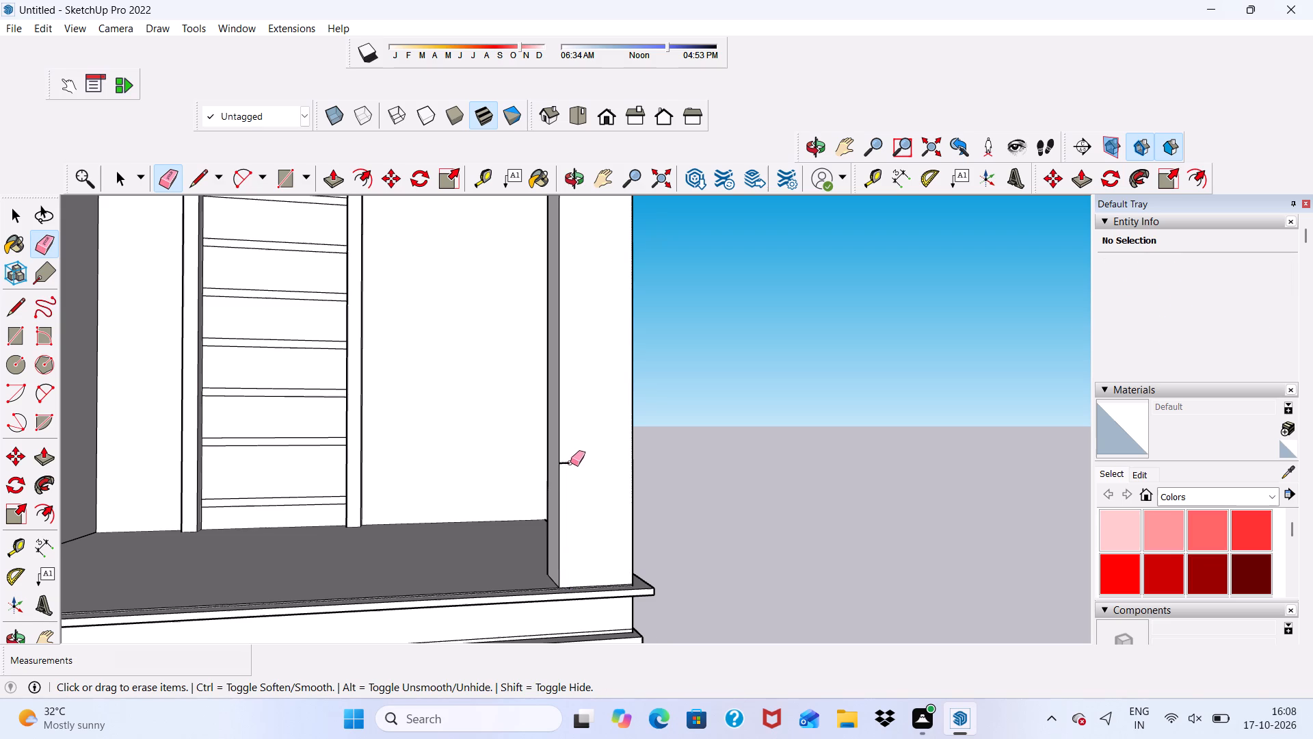
{"action": "scroll", "coordinate": [571, 460], "scroll_direction": "down", "scroll_amount": 3}
{"action": "scroll", "coordinate": [571, 460], "scroll_direction": "up", "scroll_amount": 10}
{"action": "left_click_drag", "start_coordinate": [568, 454], "coordinate": [564, 489]}
{"action": "scroll", "coordinate": [551, 462], "scroll_direction": "down", "scroll_amount": 11}
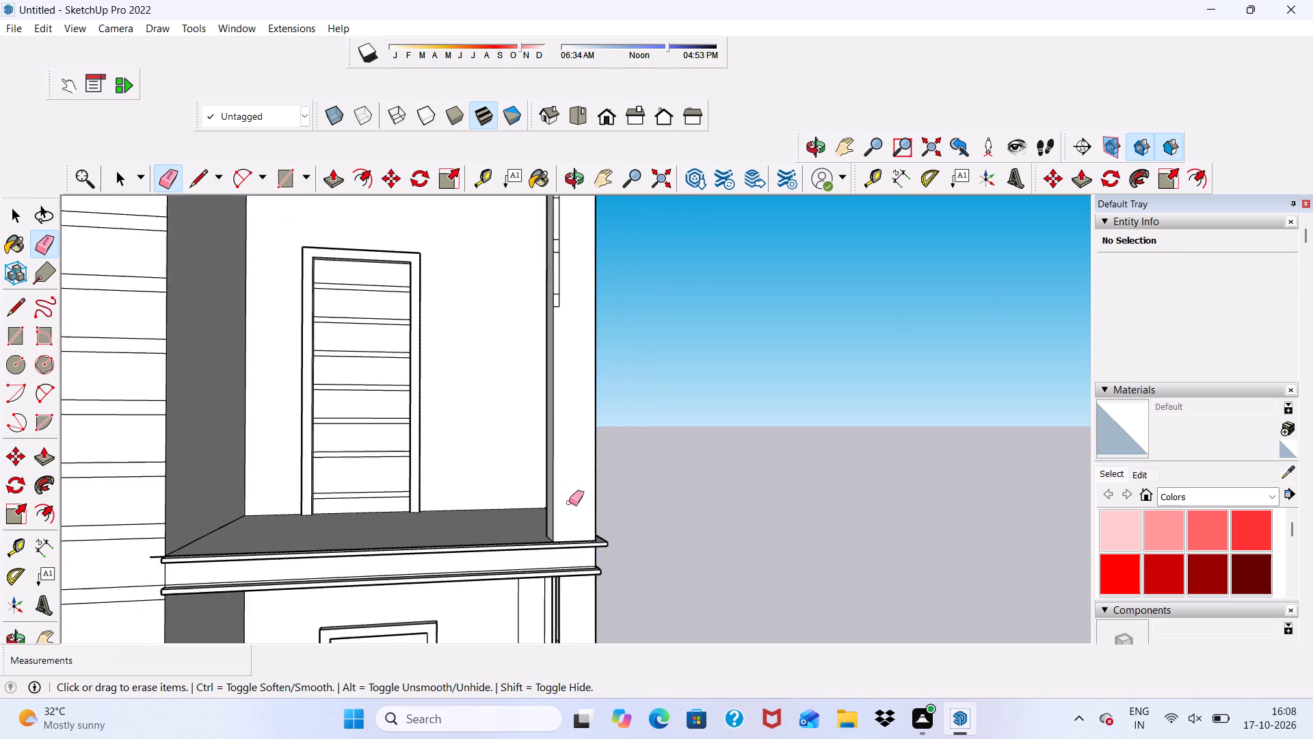
Erase the strip edges and thin vertical line beside the inner edge of the upper balcony's corner column, just below its ceiling.
{"action": "scroll", "coordinate": [569, 502], "scroll_direction": "down", "scroll_amount": 10}
{"action": "scroll", "coordinate": [514, 283], "scroll_direction": "up", "scroll_amount": 15}
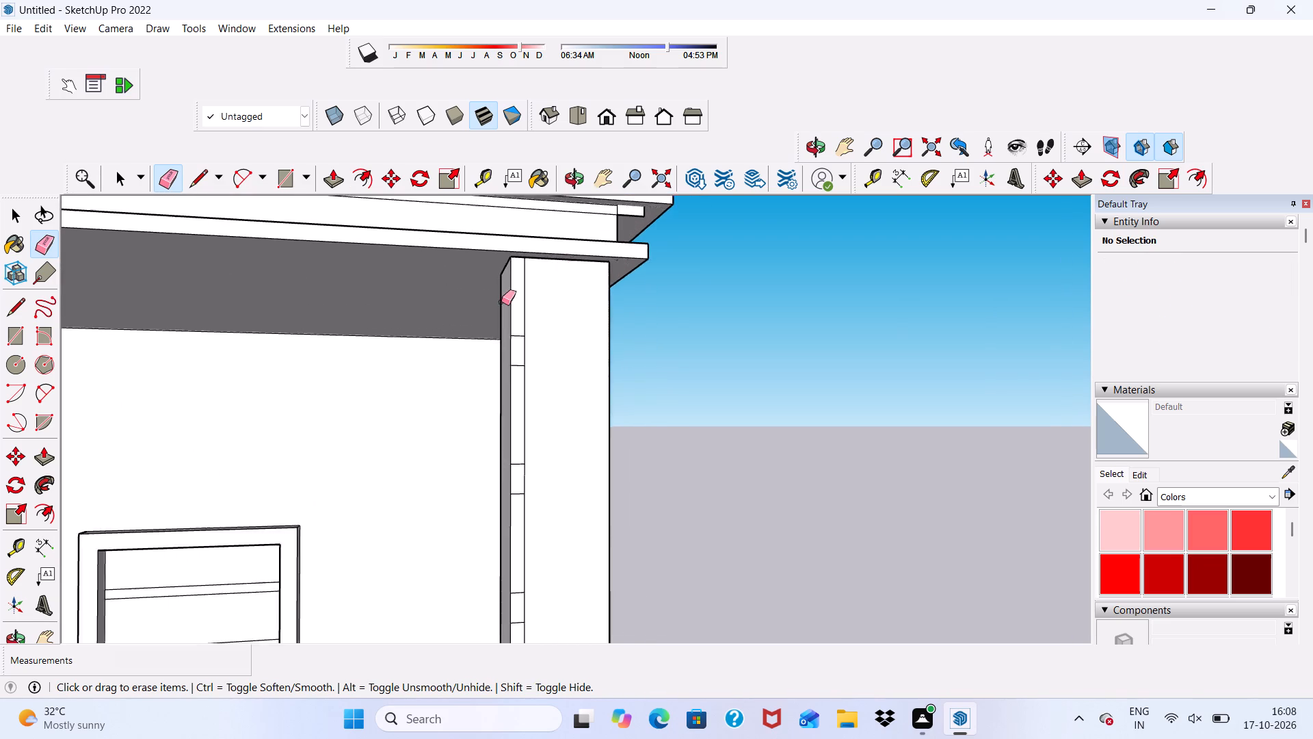
{"action": "scroll", "coordinate": [501, 302], "scroll_direction": "up", "scroll_amount": 4}
{"action": "left_click_drag", "start_coordinate": [535, 304], "coordinate": [542, 330]}
{"action": "left_click_drag", "start_coordinate": [533, 345], "coordinate": [534, 400]}
{"action": "scroll", "coordinate": [527, 397], "scroll_direction": "down", "scroll_amount": 6}
{"action": "scroll", "coordinate": [546, 302], "scroll_direction": "down", "scroll_amount": 5}
{"action": "scroll", "coordinate": [553, 449], "scroll_direction": "up", "scroll_amount": 10}
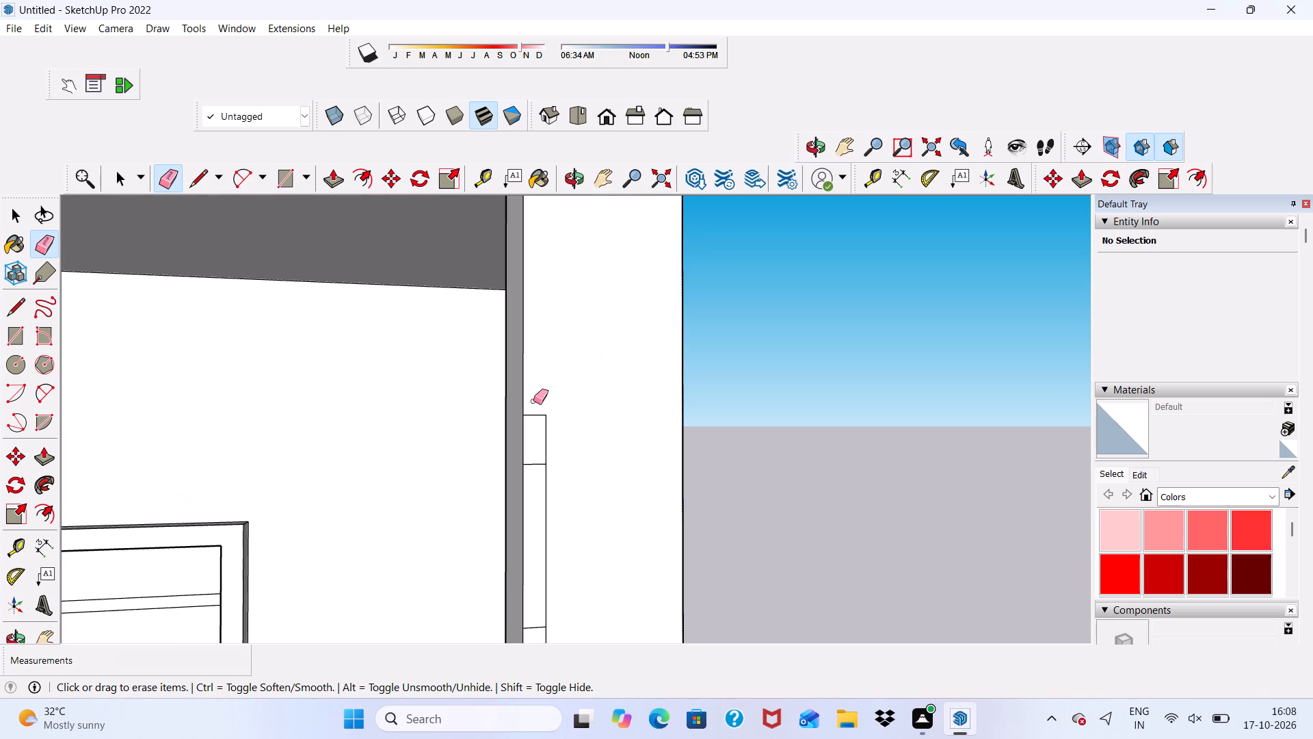
{"action": "left_click_drag", "start_coordinate": [533, 404], "coordinate": [533, 447]}
{"action": "left_click_drag", "start_coordinate": [531, 448], "coordinate": [536, 479]}
{"action": "left_click_drag", "start_coordinate": [540, 440], "coordinate": [551, 461]}
Erase the remaining strip edges and thin vertical line down the middle part of the upper balcony's corner column, beside its inner edge.
{"action": "scroll", "coordinate": [563, 372], "scroll_direction": "down", "scroll_amount": 7}
{"action": "scroll", "coordinate": [591, 471], "scroll_direction": "up", "scroll_amount": 2}
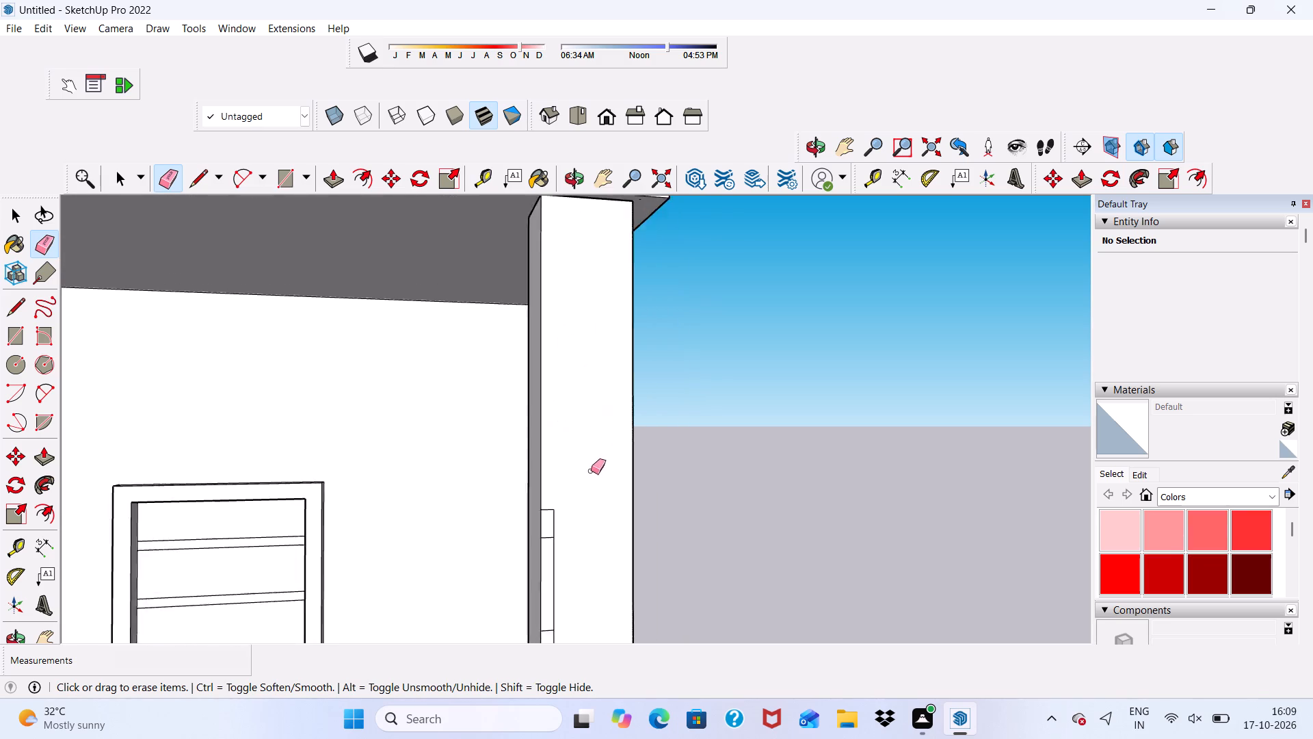
{"action": "scroll", "coordinate": [591, 471], "scroll_direction": "up", "scroll_amount": 5}
{"action": "scroll", "coordinate": [589, 458], "scroll_direction": "down", "scroll_amount": 14}
{"action": "scroll", "coordinate": [581, 534], "scroll_direction": "up", "scroll_amount": 7}
{"action": "scroll", "coordinate": [531, 526], "scroll_direction": "down", "scroll_amount": 6}
{"action": "scroll", "coordinate": [535, 354], "scroll_direction": "up", "scroll_amount": 7}
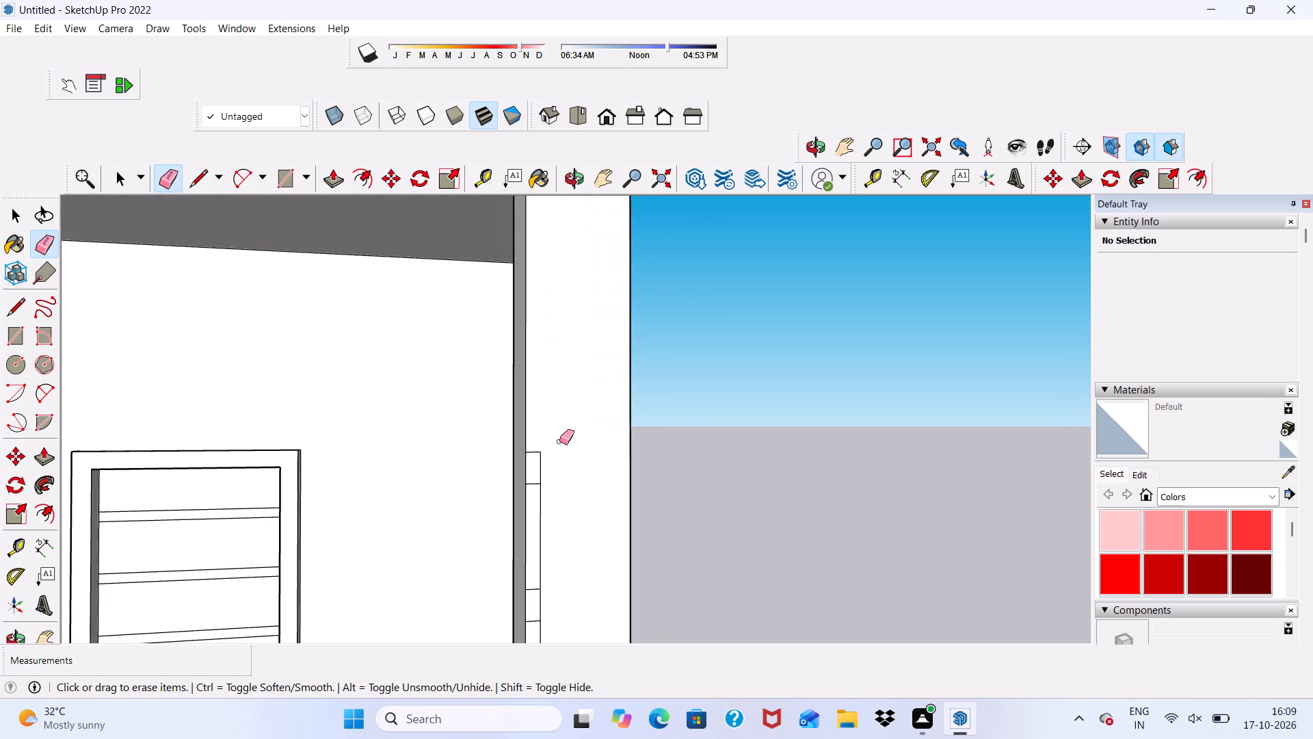
{"action": "left_click_drag", "start_coordinate": [539, 452], "coordinate": [528, 495]}
{"action": "left_click_drag", "start_coordinate": [536, 489], "coordinate": [545, 510]}
{"action": "scroll", "coordinate": [542, 396], "scroll_direction": "down", "scroll_amount": 6}
{"action": "scroll", "coordinate": [559, 534], "scroll_direction": "up", "scroll_amount": 6}
{"action": "left_click_drag", "start_coordinate": [523, 478], "coordinate": [518, 549]}
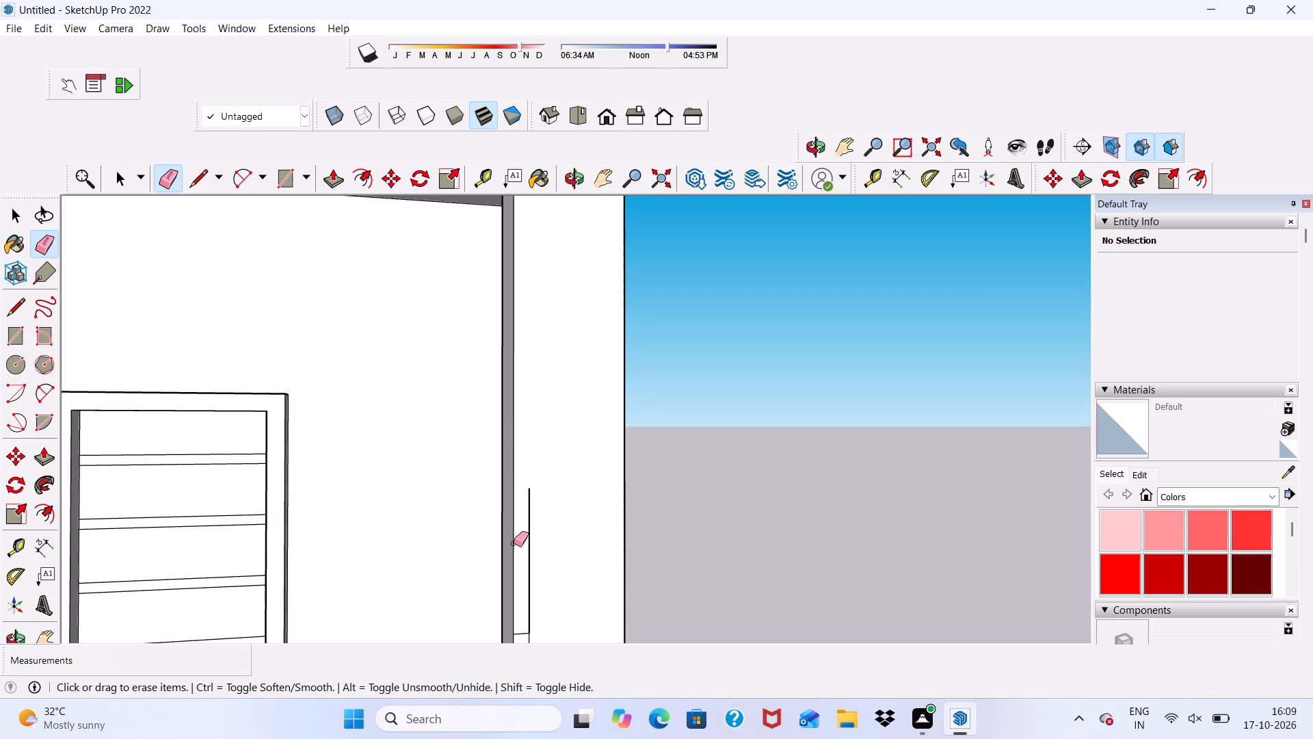
{"action": "left_click_drag", "start_coordinate": [519, 523], "coordinate": [542, 549]}
{"action": "scroll", "coordinate": [535, 376], "scroll_direction": "down", "scroll_amount": 7}
{"action": "scroll", "coordinate": [557, 580], "scroll_direction": "up", "scroll_amount": 7}
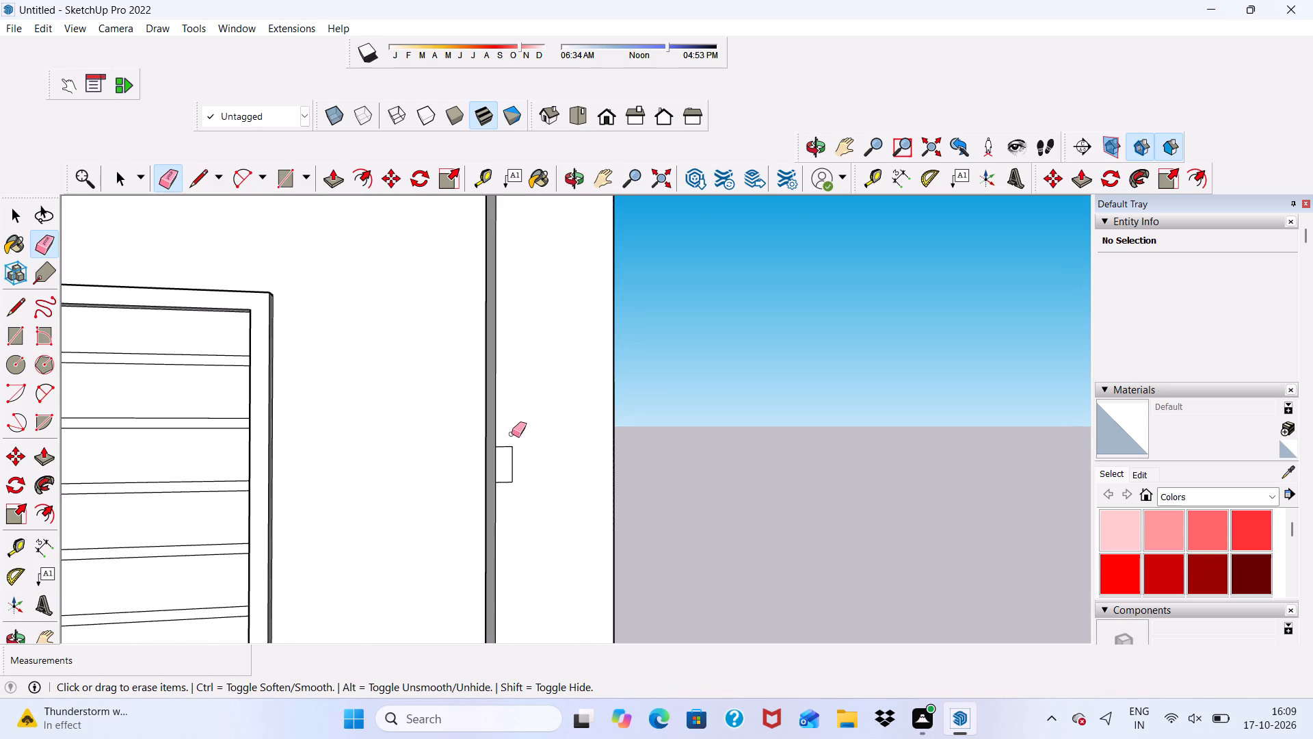
{"action": "left_click_drag", "start_coordinate": [512, 440], "coordinate": [506, 488]}
Examine both balconies, their corner columns and the adjoining front wall from several angles for leftover edges.
{"action": "scroll", "coordinate": [523, 439], "scroll_direction": "down", "scroll_amount": 5}
{"action": "middle_click_drag", "start_coordinate": [643, 479], "coordinate": [224, 557]}
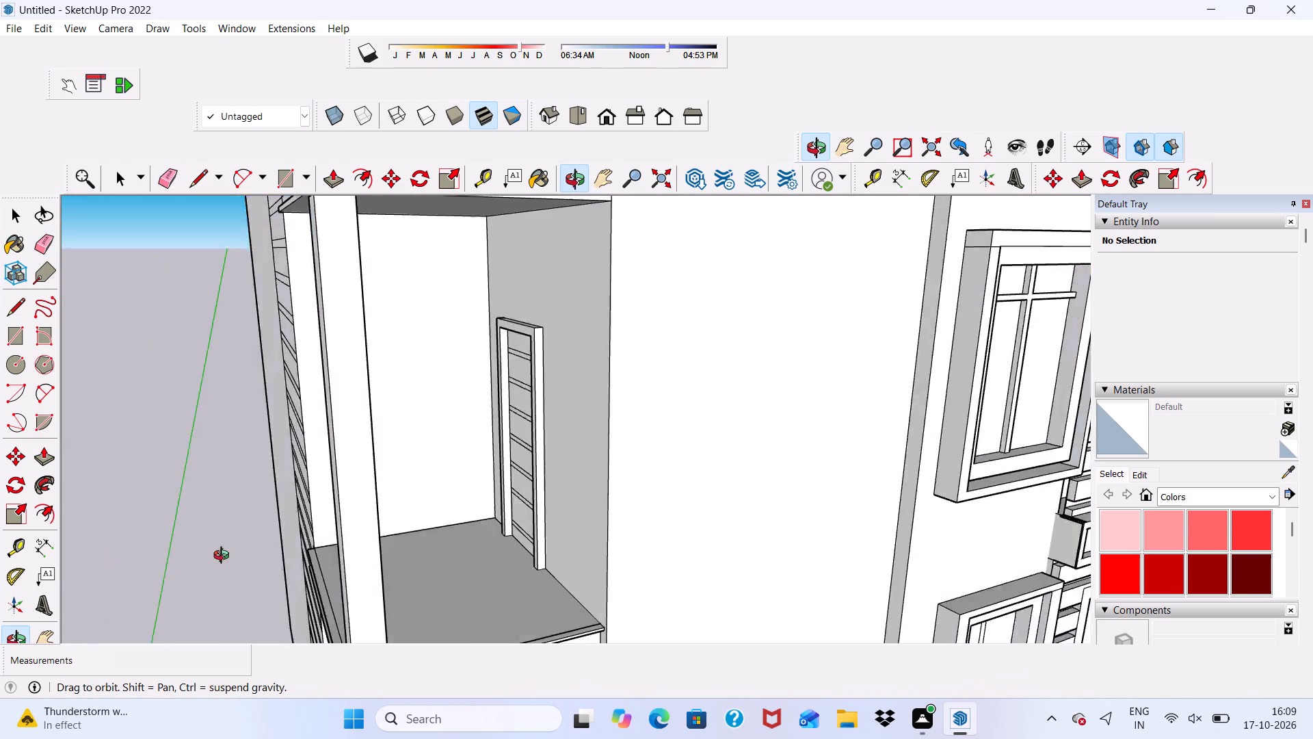
{"action": "middle_click_drag", "start_coordinate": [224, 557], "coordinate": [170, 416]}
{"action": "scroll", "coordinate": [272, 417], "scroll_direction": "up", "scroll_amount": 6}
{"action": "scroll", "coordinate": [339, 428], "scroll_direction": "down", "scroll_amount": 6}
{"action": "middle_click_drag", "start_coordinate": [451, 422], "coordinate": [754, 371]}
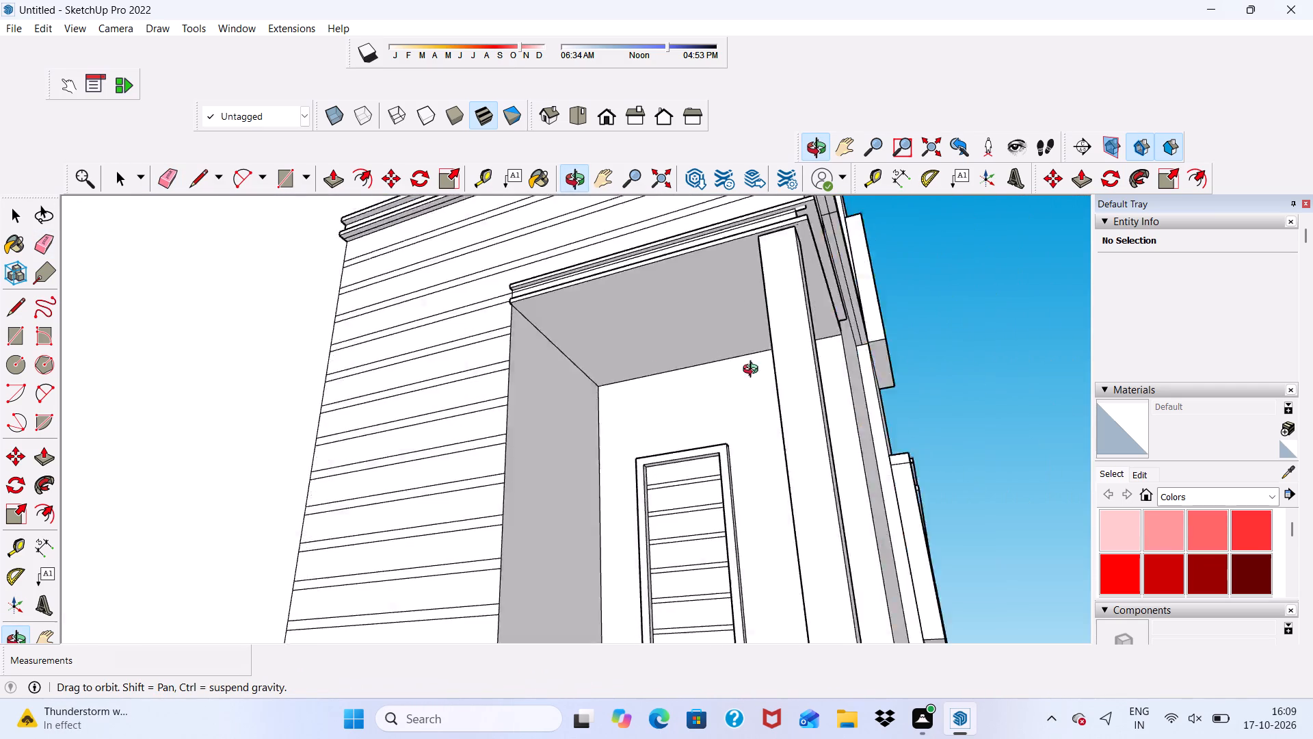
{"action": "middle_click_drag", "start_coordinate": [754, 371], "coordinate": [778, 371]}
{"action": "scroll", "coordinate": [835, 339], "scroll_direction": "up", "scroll_amount": 1}
{"action": "scroll", "coordinate": [700, 285], "scroll_direction": "down", "scroll_amount": 12}
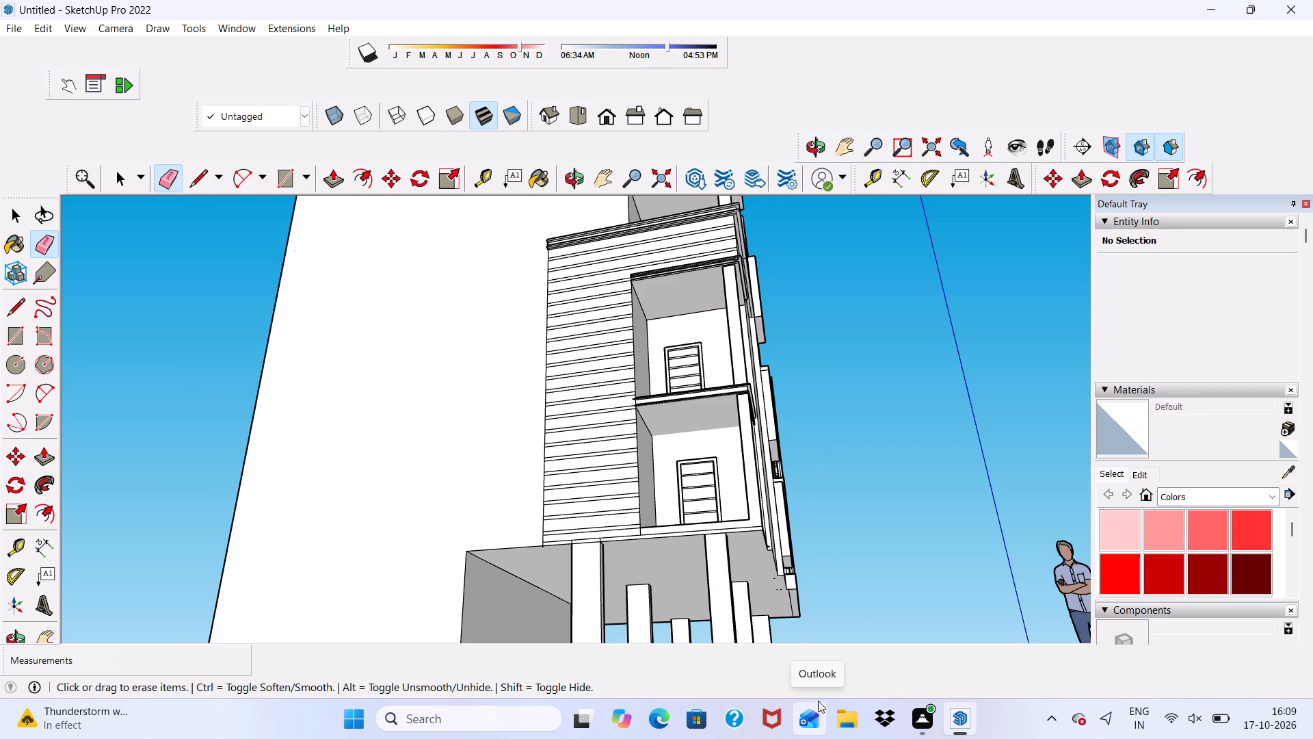
{"action": "key", "text": "space"}
{"action": "scroll", "coordinate": [665, 356], "scroll_direction": "up", "scroll_amount": 5}
{"action": "scroll", "coordinate": [596, 318], "scroll_direction": "down", "scroll_amount": 4}
{"action": "middle_click_drag", "start_coordinate": [577, 346], "coordinate": [577, 346]}
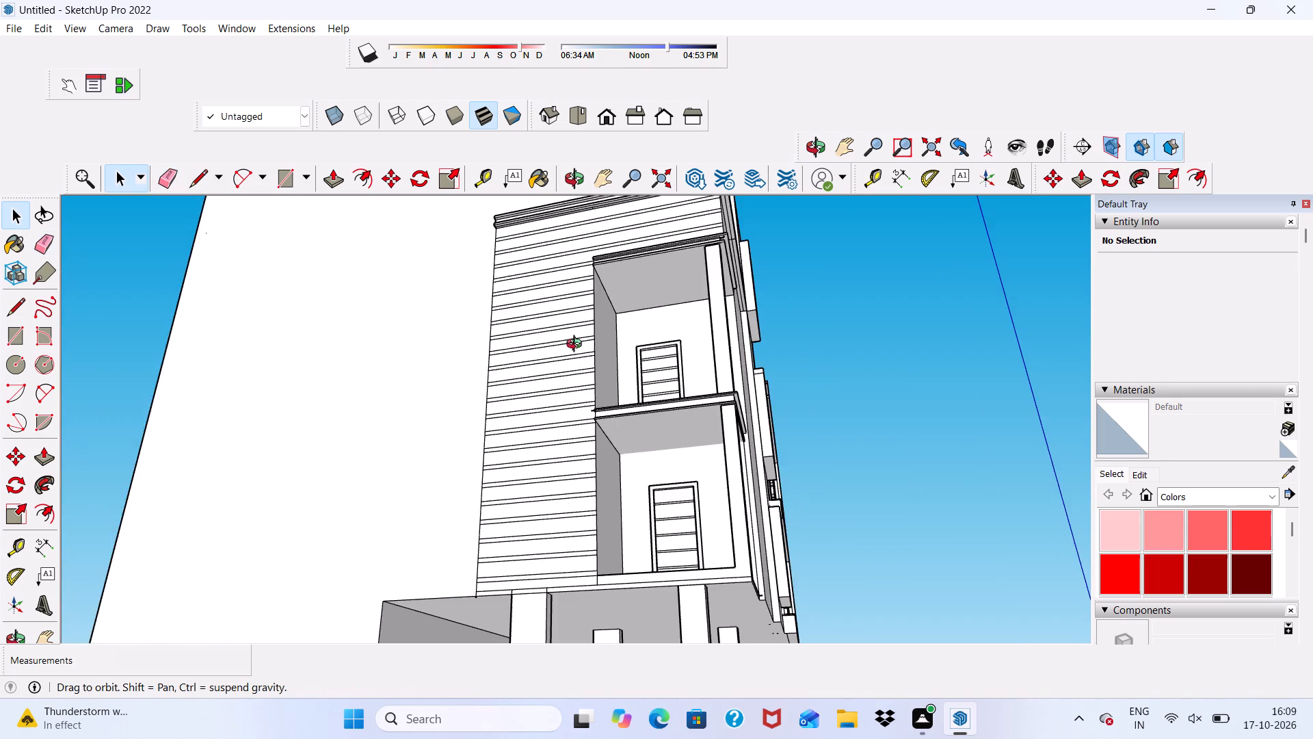
{"action": "middle_click_drag", "start_coordinate": [577, 346], "coordinate": [534, 431]}
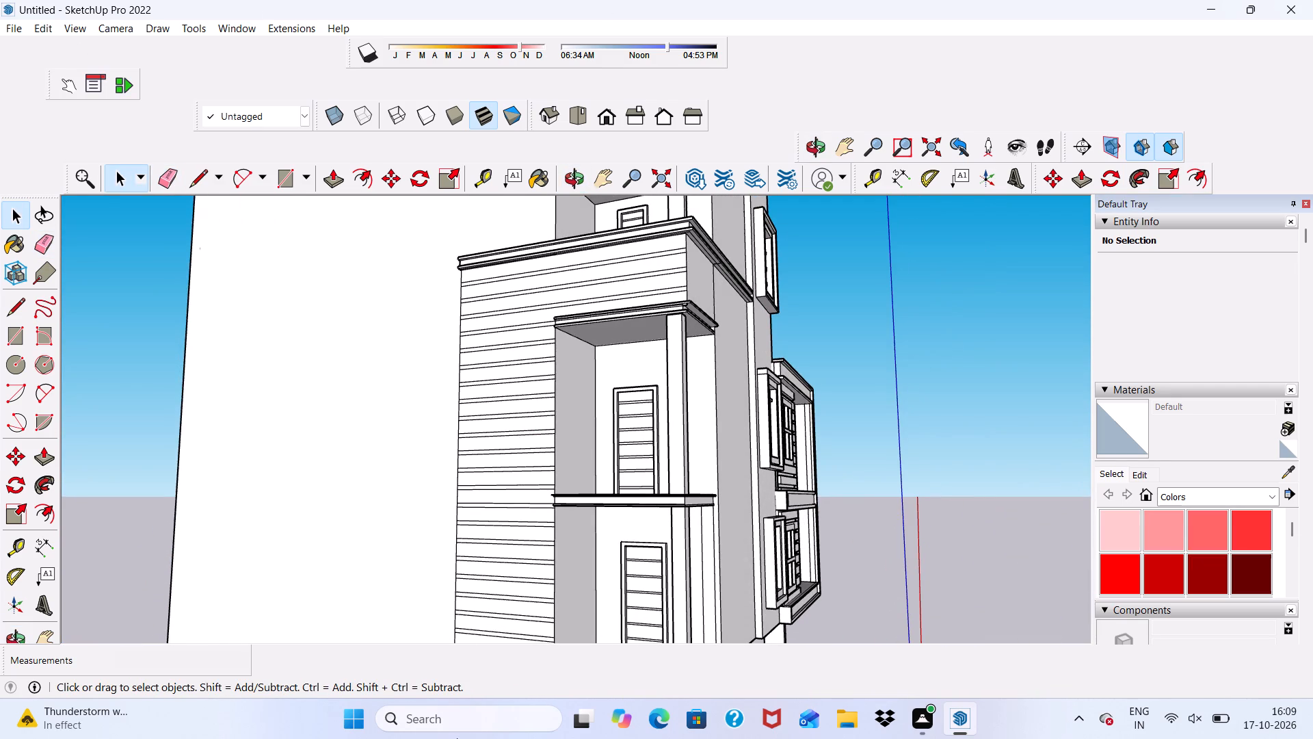
{"action": "scroll", "coordinate": [373, 705], "scroll_direction": "down", "scroll_amount": 2}
{"action": "scroll", "coordinate": [714, 458], "scroll_direction": "down", "scroll_amount": 2}
{"action": "middle_click_drag", "start_coordinate": [558, 428], "coordinate": [474, 434]}
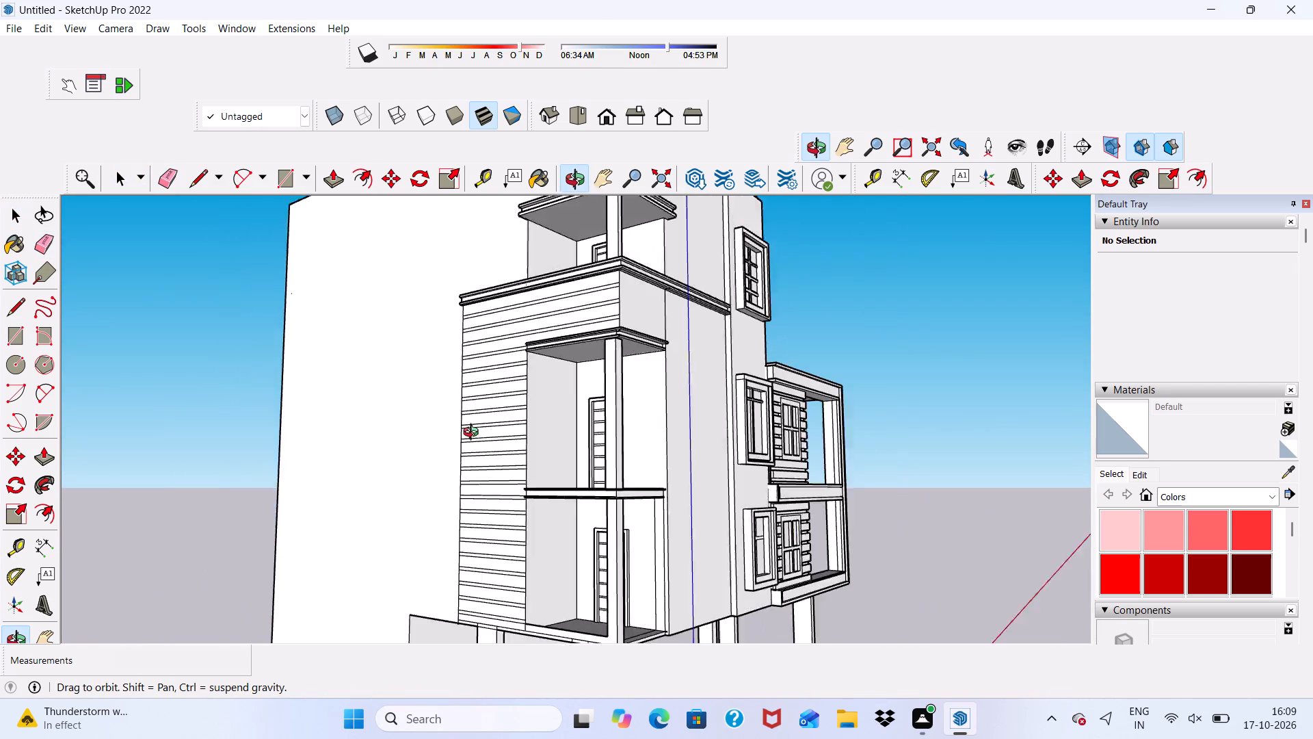
{"action": "middle_click_drag", "start_coordinate": [474, 434], "coordinate": [352, 439]}
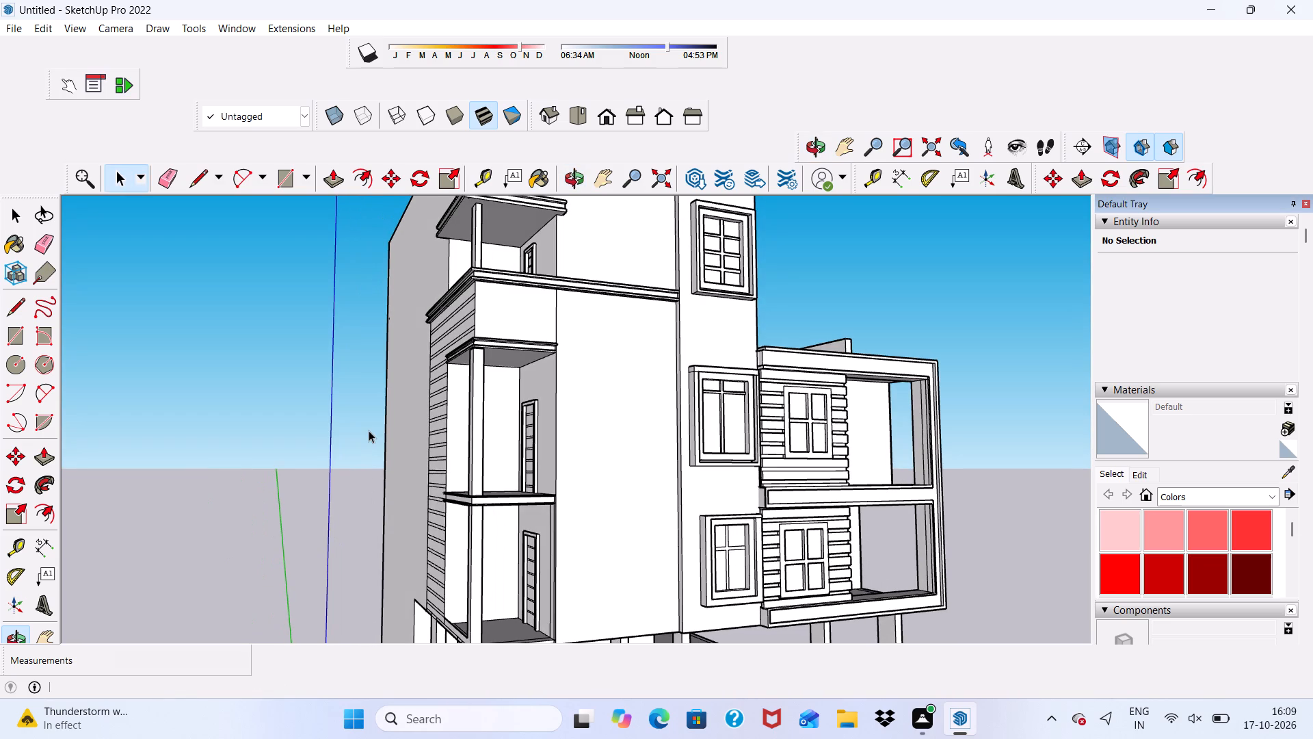
{"action": "key", "text": "space"}
{"action": "scroll", "coordinate": [669, 310], "scroll_direction": "up", "scroll_amount": 2}
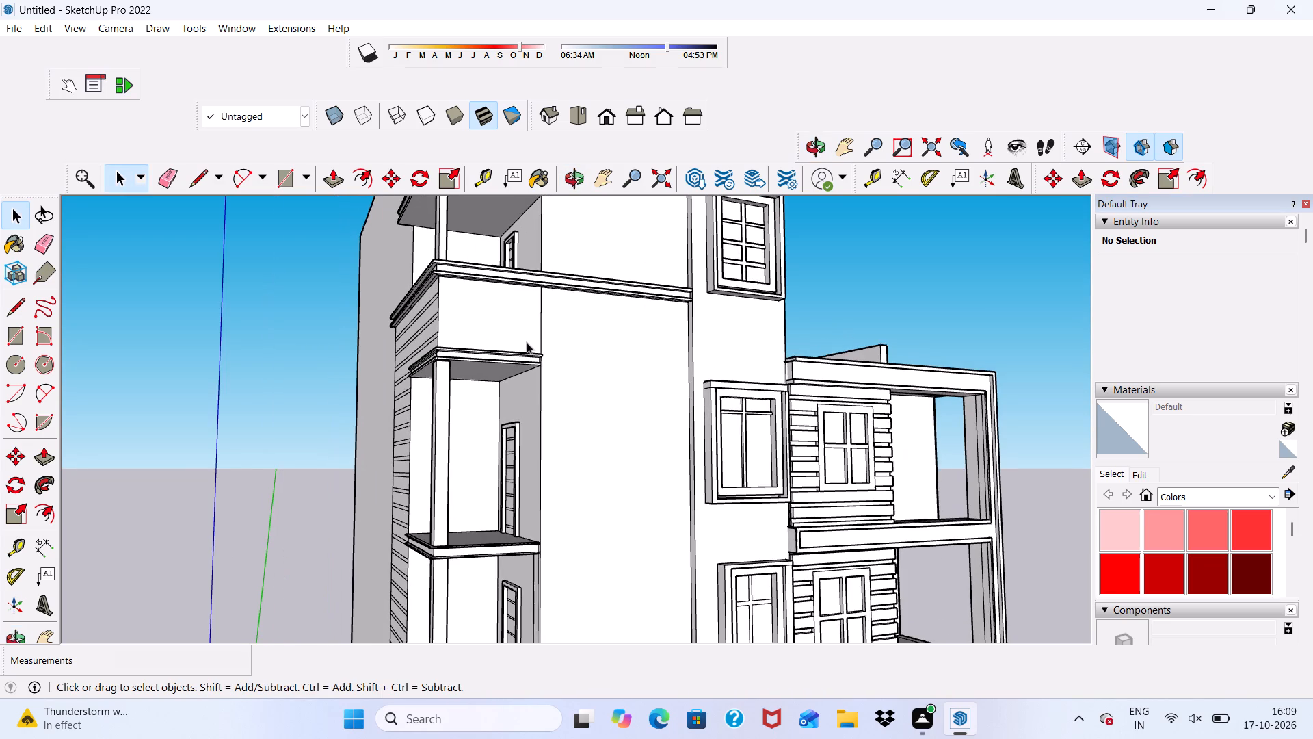
Erase the short vertical edge on the front wall between the upper balcony's roof slab and the cornice above.
{"action": "left_click", "coordinate": [166, 179]}
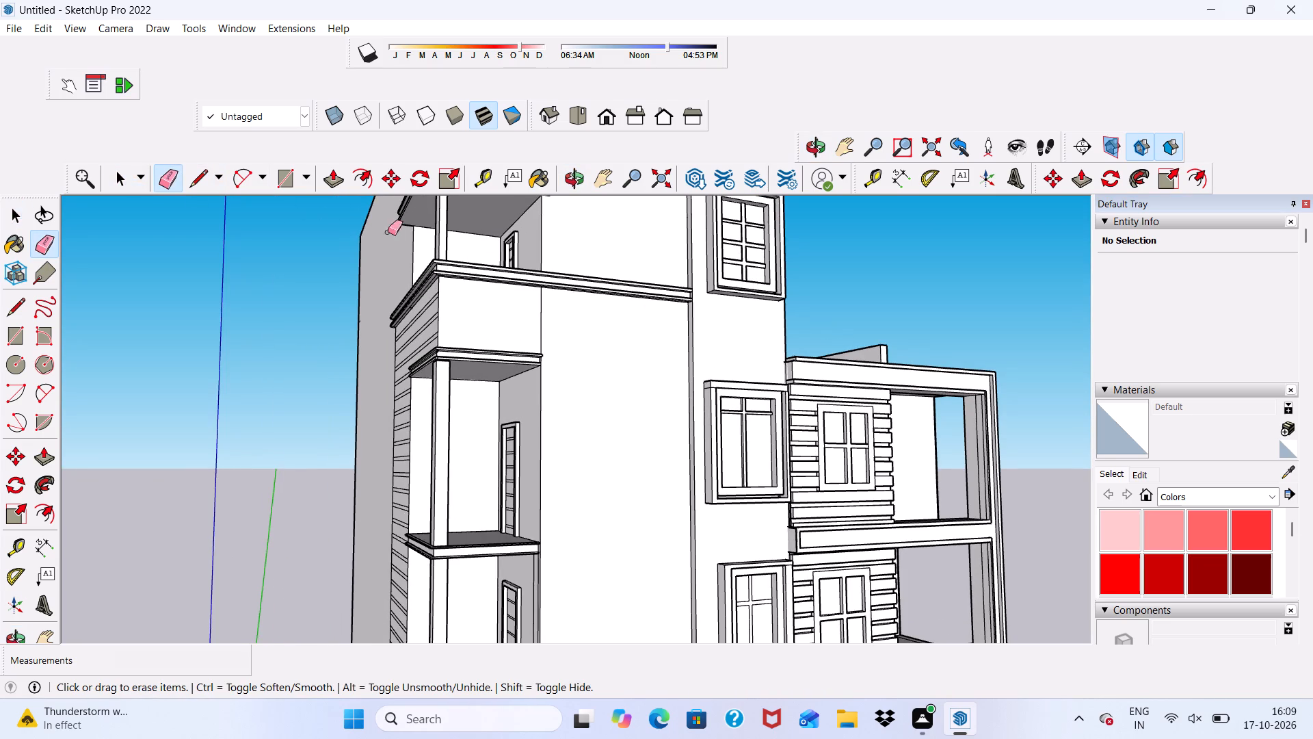
{"action": "left_click_drag", "start_coordinate": [545, 304], "coordinate": [524, 317]}
{"action": "scroll", "coordinate": [510, 258], "scroll_direction": "down", "scroll_amount": 5}
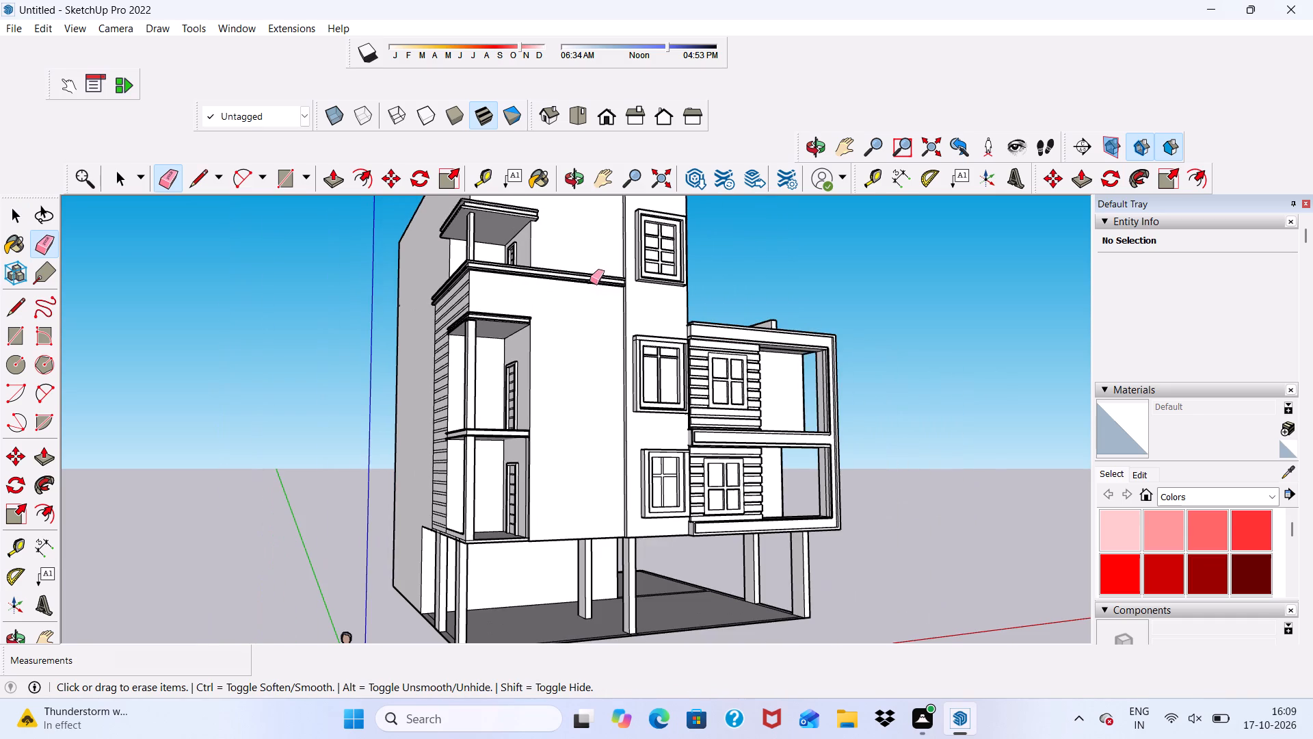
{"action": "key", "text": "space"}
{"action": "scroll", "coordinate": [551, 265], "scroll_direction": "down", "scroll_amount": 1}
{"action": "scroll", "coordinate": [544, 263], "scroll_direction": "up", "scroll_amount": 1}
{"action": "left_click", "coordinate": [304, 300]}
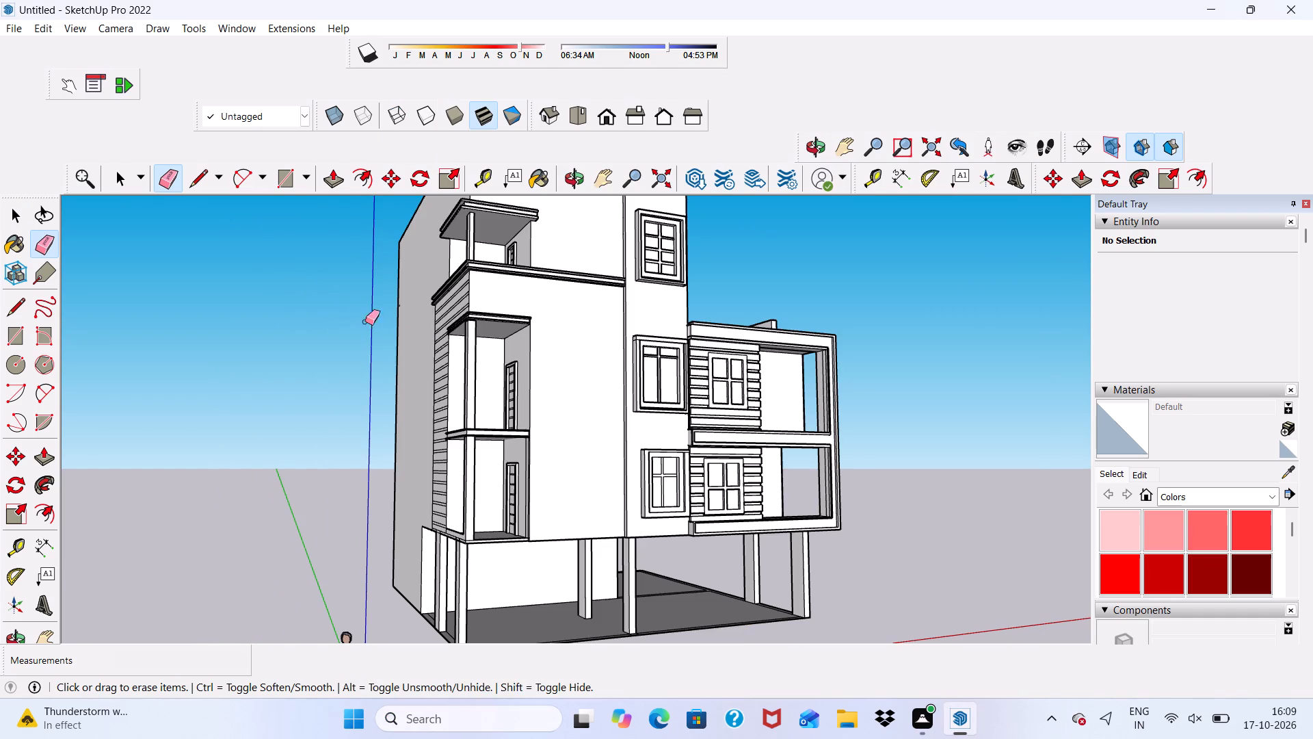
{"action": "key", "text": "space"}
Draw a rectangular strip about 15' 9" by 9 1/8" on the front wall directly under the cornice, spanning its full width.
{"action": "middle_click_drag", "start_coordinate": [596, 336], "coordinate": [615, 463]}
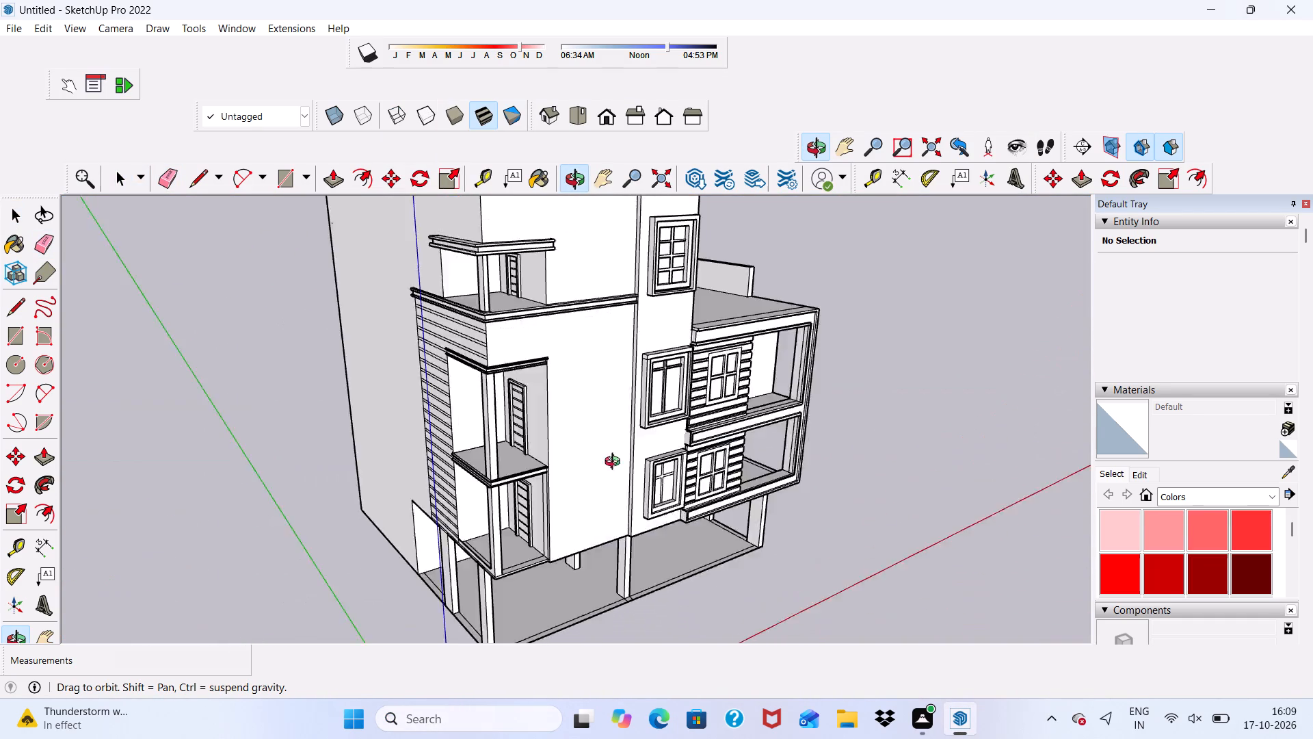
{"action": "middle_click_drag", "start_coordinate": [615, 463], "coordinate": [501, 450]}
{"action": "scroll", "coordinate": [452, 400], "scroll_direction": "up", "scroll_amount": 1}
{"action": "scroll", "coordinate": [446, 391], "scroll_direction": "down", "scroll_amount": 10}
{"action": "middle_click_drag", "start_coordinate": [501, 420], "coordinate": [517, 306]}
{"action": "scroll", "coordinate": [530, 411], "scroll_direction": "up", "scroll_amount": 8}
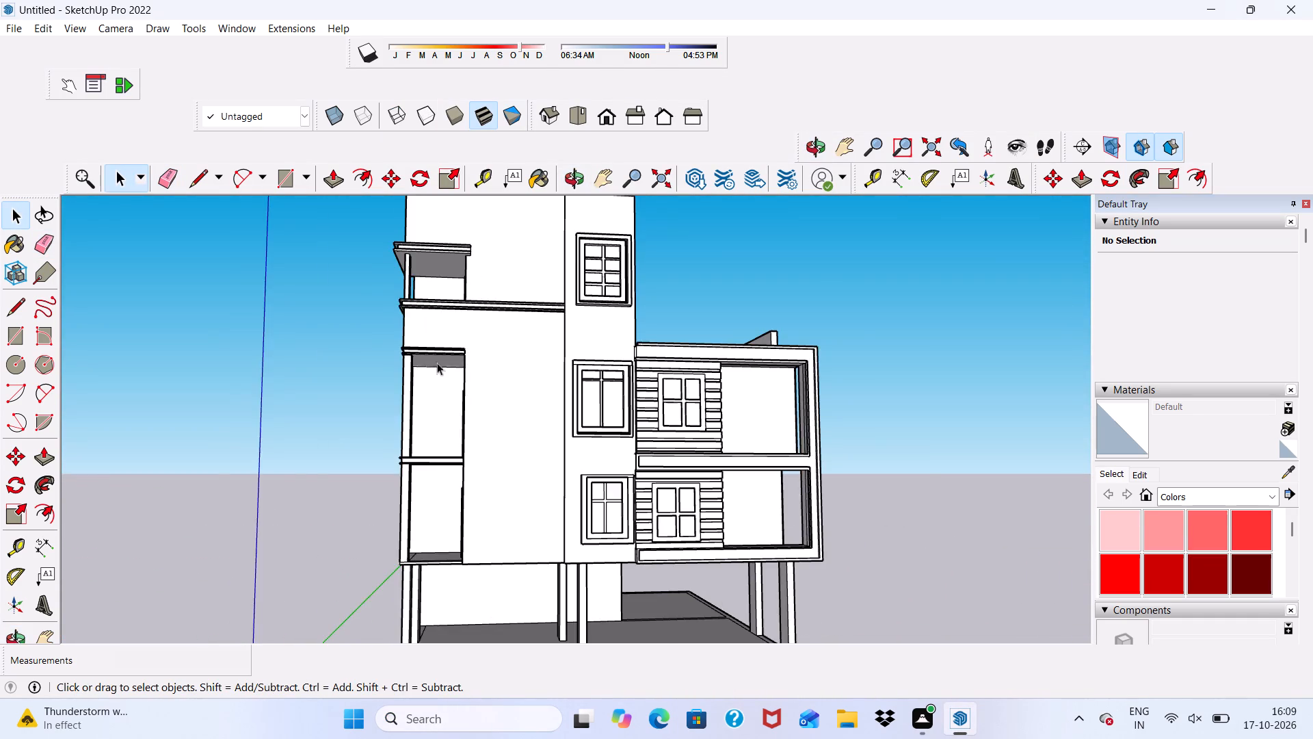
{"action": "scroll", "coordinate": [382, 339], "scroll_direction": "up", "scroll_amount": 2}
{"action": "middle_click_drag", "start_coordinate": [403, 346], "coordinate": [538, 348]}
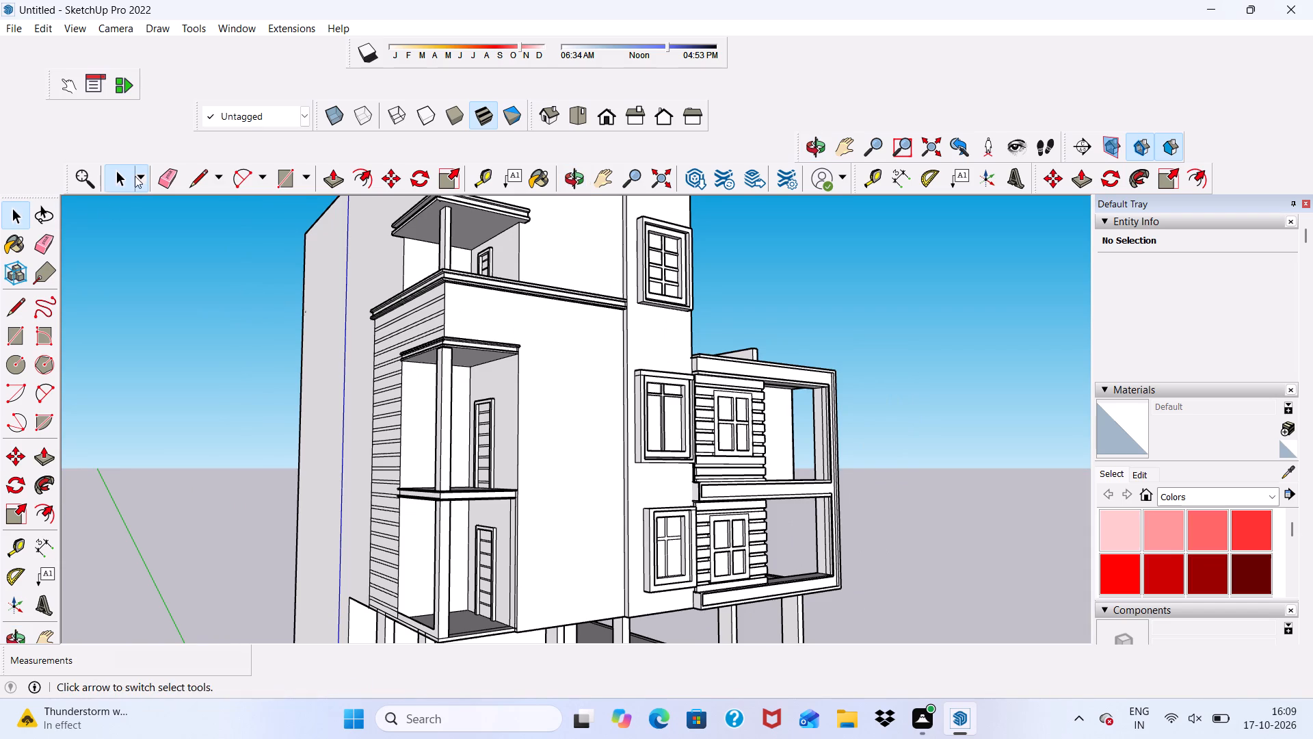
{"action": "left_click_drag", "start_coordinate": [287, 173], "coordinate": [294, 182]}
{"action": "scroll", "coordinate": [428, 275], "scroll_direction": "up", "scroll_amount": 11}
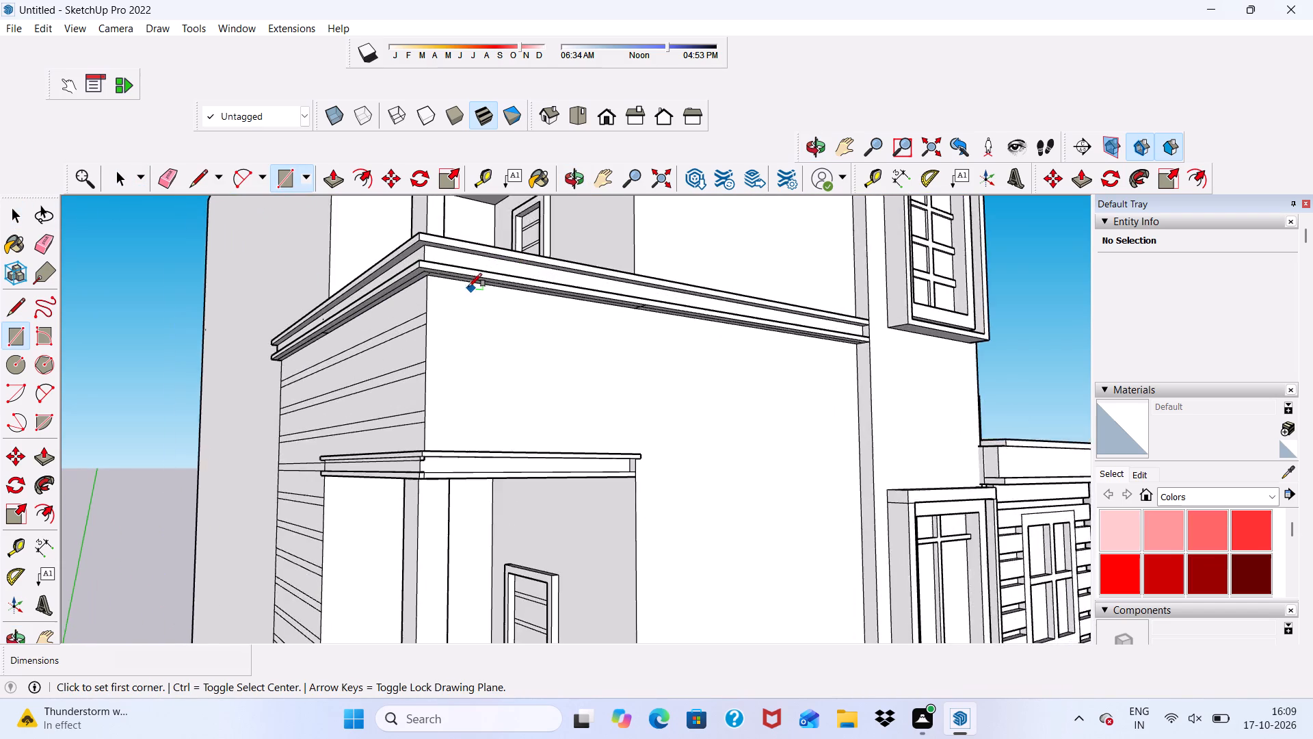
{"action": "scroll", "coordinate": [468, 287], "scroll_direction": "up", "scroll_amount": 6}
{"action": "middle_click_drag", "start_coordinate": [441, 282], "coordinate": [393, 248]}
{"action": "scroll", "coordinate": [378, 258], "scroll_direction": "up", "scroll_amount": 5}
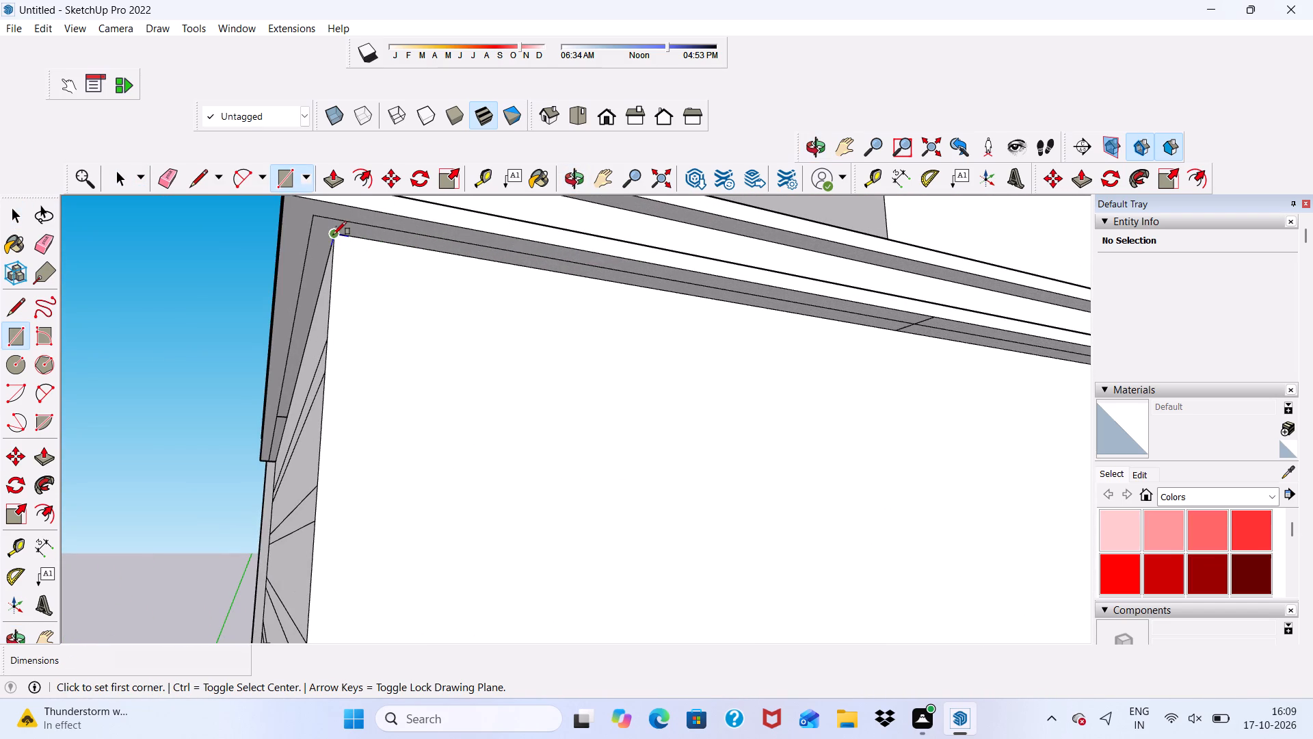
{"action": "left_click_drag", "start_coordinate": [333, 235], "coordinate": [335, 241]}
{"action": "scroll", "coordinate": [360, 408], "scroll_direction": "down", "scroll_amount": 13}
{"action": "scroll", "coordinate": [744, 414], "scroll_direction": "up", "scroll_amount": 6}
{"action": "scroll", "coordinate": [339, 319], "scroll_direction": "down", "scroll_amount": 7}
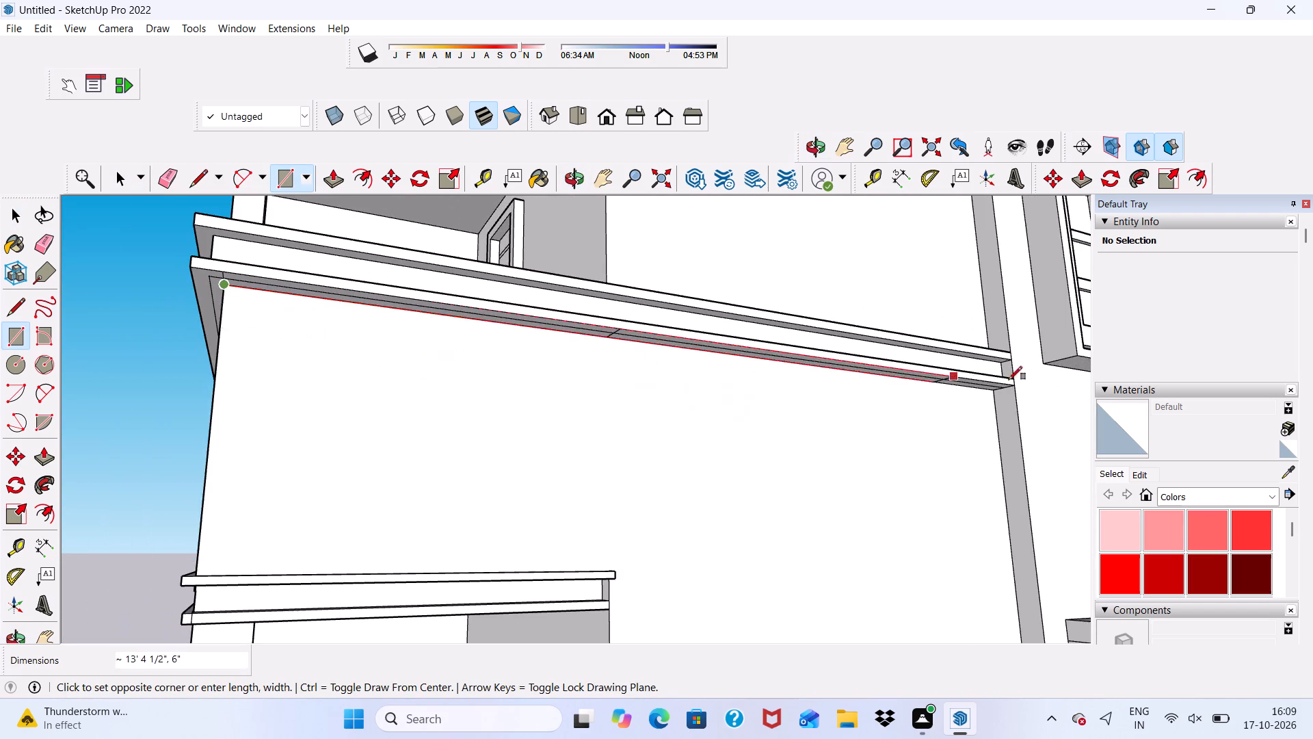
{"action": "scroll", "coordinate": [1023, 385], "scroll_direction": "down", "scroll_amount": 1}
{"action": "scroll", "coordinate": [987, 426], "scroll_direction": "up", "scroll_amount": 3}
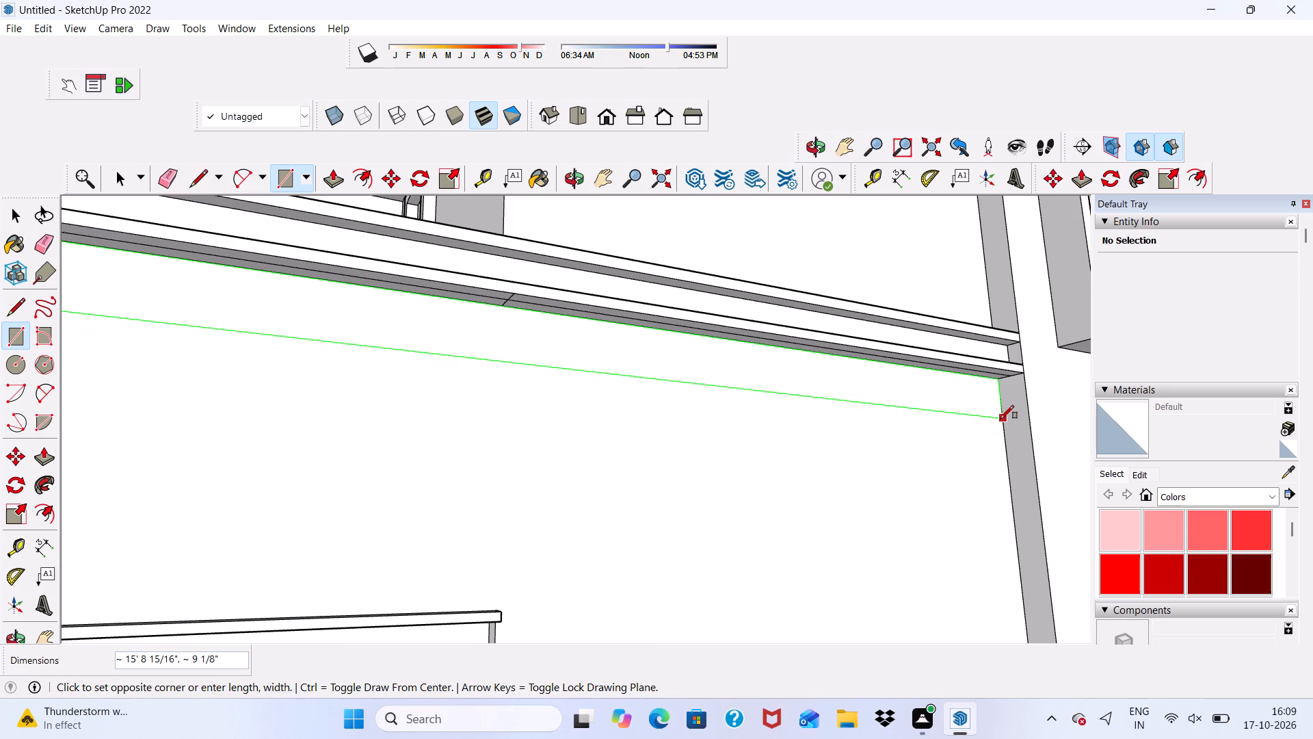
{"action": "left_click", "coordinate": [1000, 419]}
{"action": "scroll", "coordinate": [654, 283], "scroll_direction": "down", "scroll_amount": 10}
{"action": "key", "text": "space"}
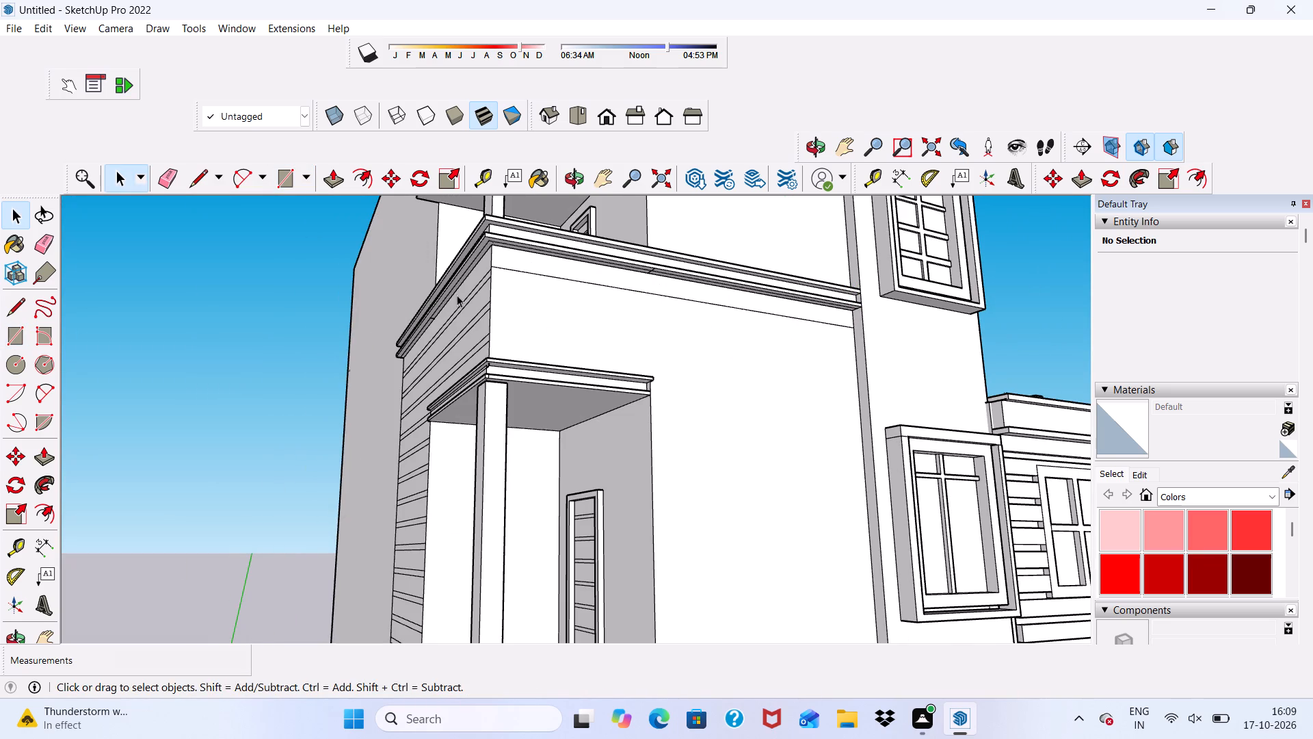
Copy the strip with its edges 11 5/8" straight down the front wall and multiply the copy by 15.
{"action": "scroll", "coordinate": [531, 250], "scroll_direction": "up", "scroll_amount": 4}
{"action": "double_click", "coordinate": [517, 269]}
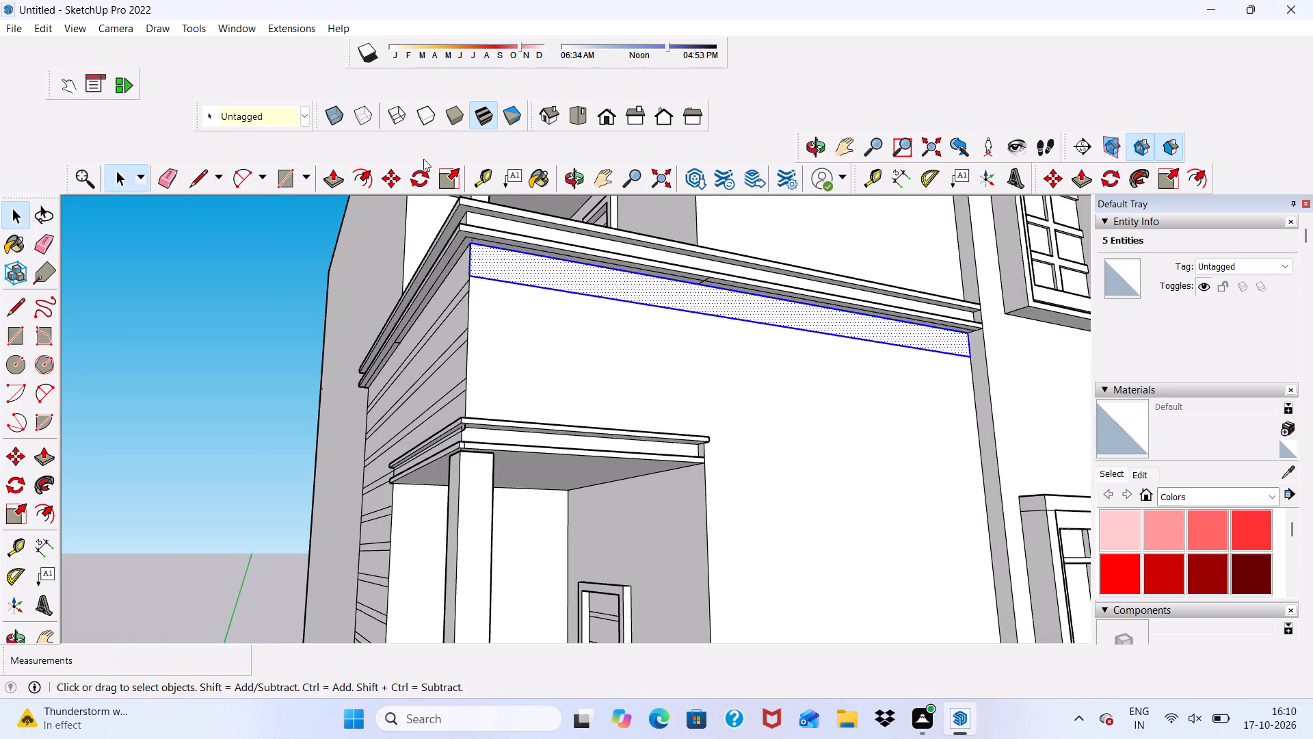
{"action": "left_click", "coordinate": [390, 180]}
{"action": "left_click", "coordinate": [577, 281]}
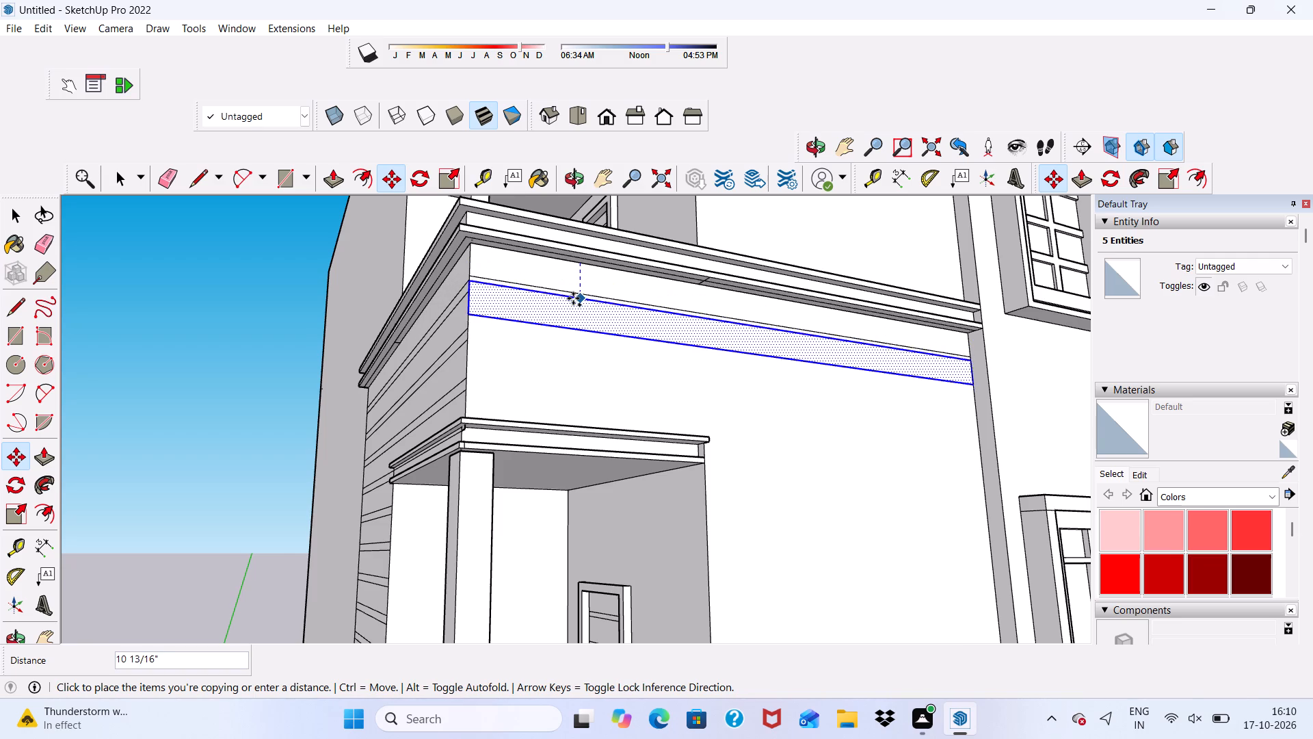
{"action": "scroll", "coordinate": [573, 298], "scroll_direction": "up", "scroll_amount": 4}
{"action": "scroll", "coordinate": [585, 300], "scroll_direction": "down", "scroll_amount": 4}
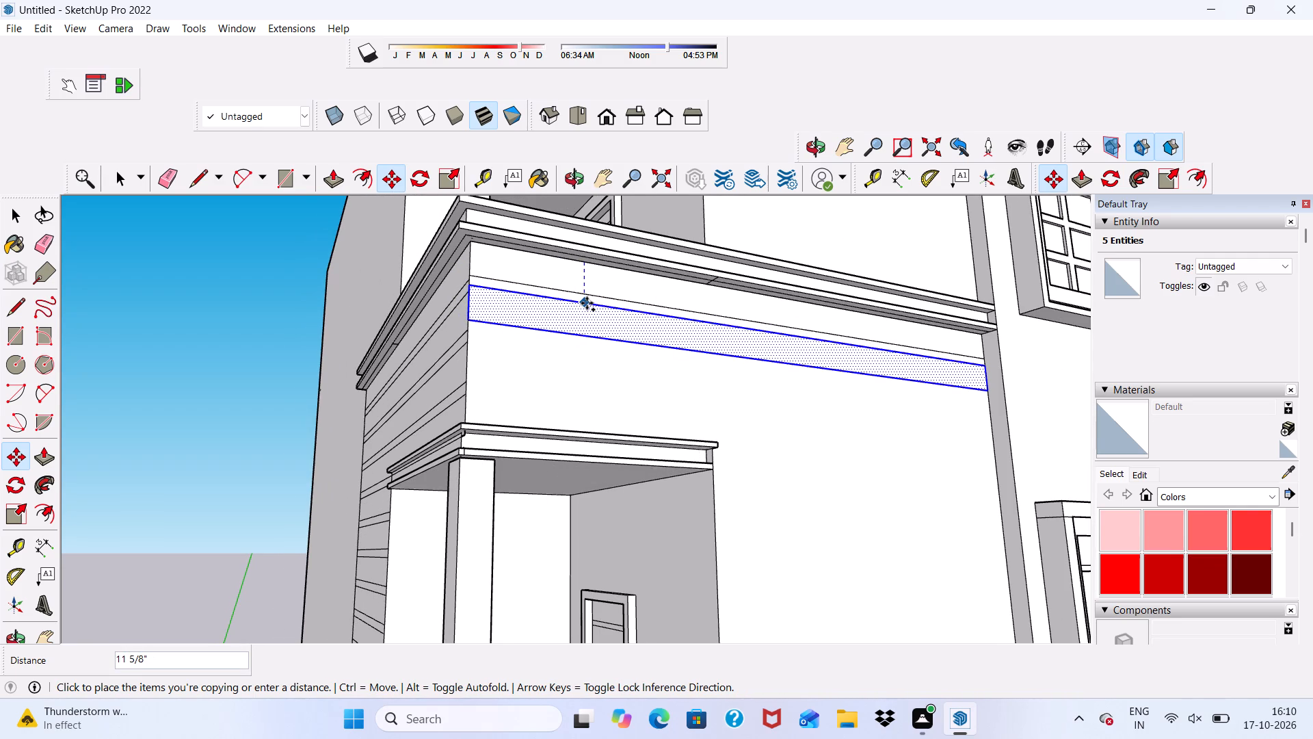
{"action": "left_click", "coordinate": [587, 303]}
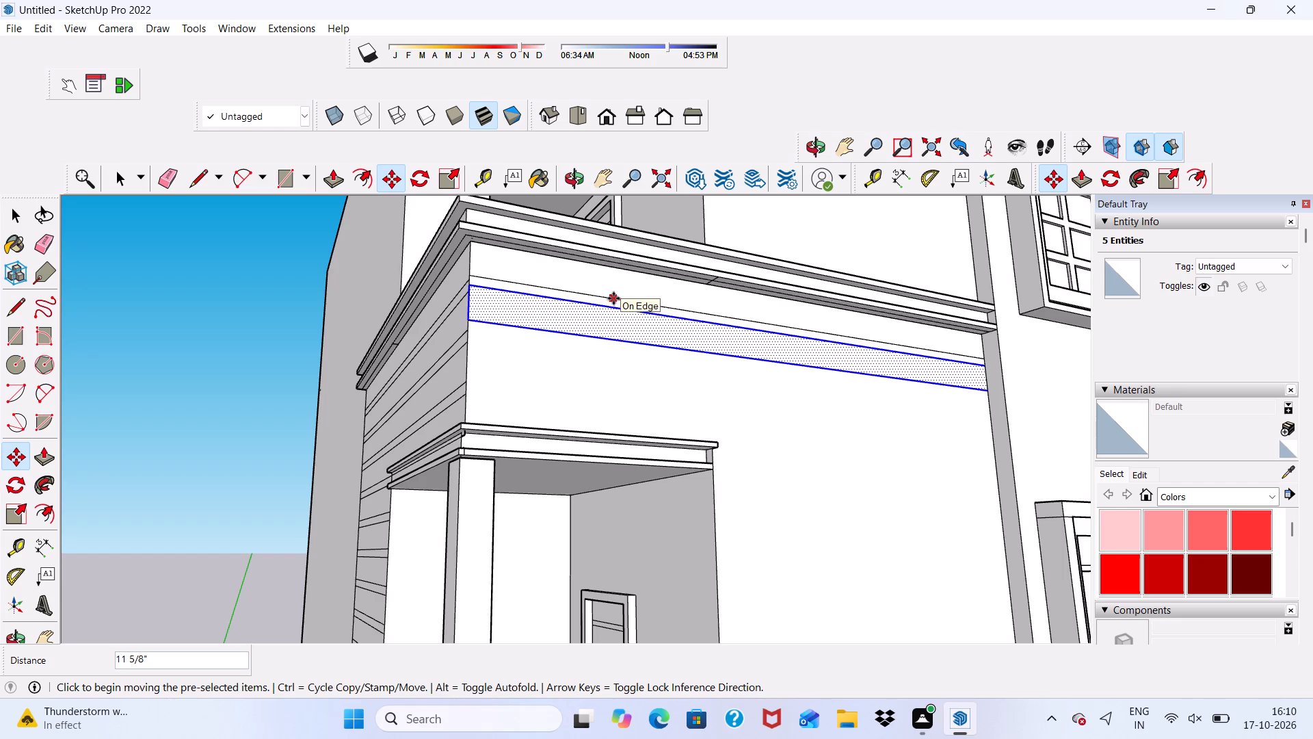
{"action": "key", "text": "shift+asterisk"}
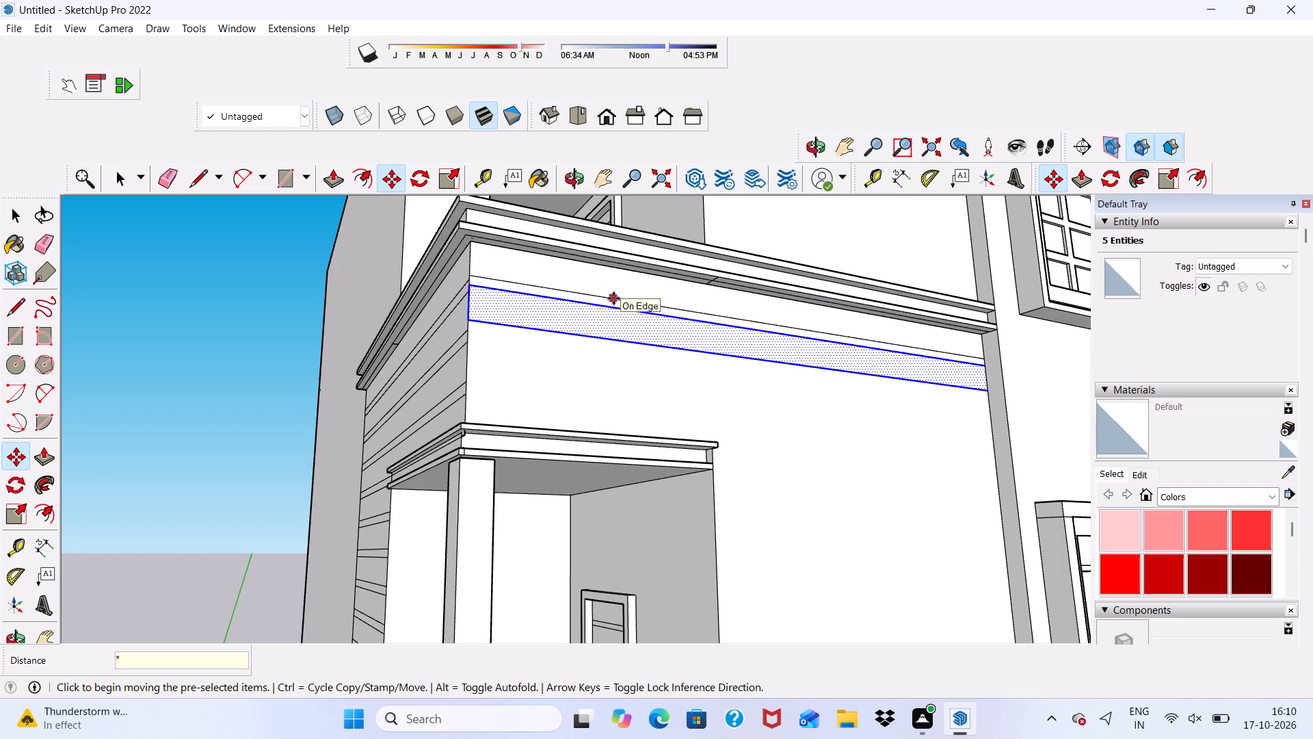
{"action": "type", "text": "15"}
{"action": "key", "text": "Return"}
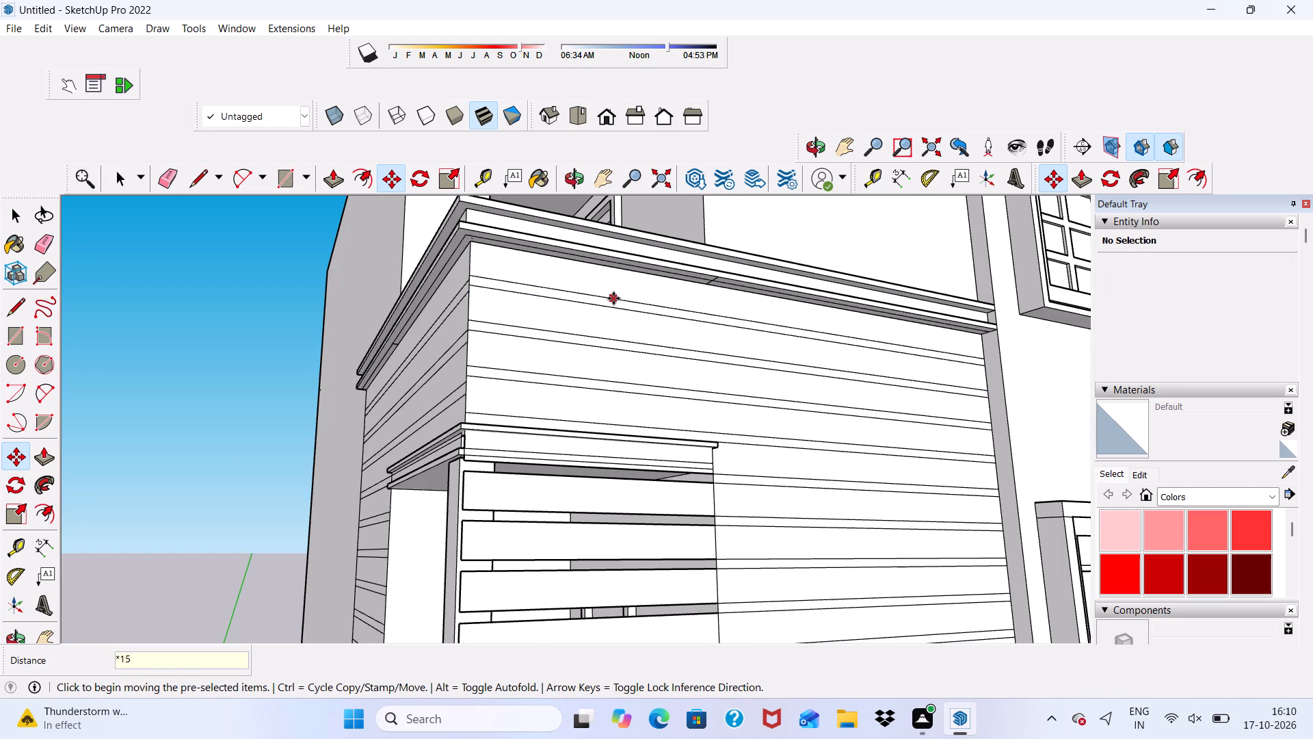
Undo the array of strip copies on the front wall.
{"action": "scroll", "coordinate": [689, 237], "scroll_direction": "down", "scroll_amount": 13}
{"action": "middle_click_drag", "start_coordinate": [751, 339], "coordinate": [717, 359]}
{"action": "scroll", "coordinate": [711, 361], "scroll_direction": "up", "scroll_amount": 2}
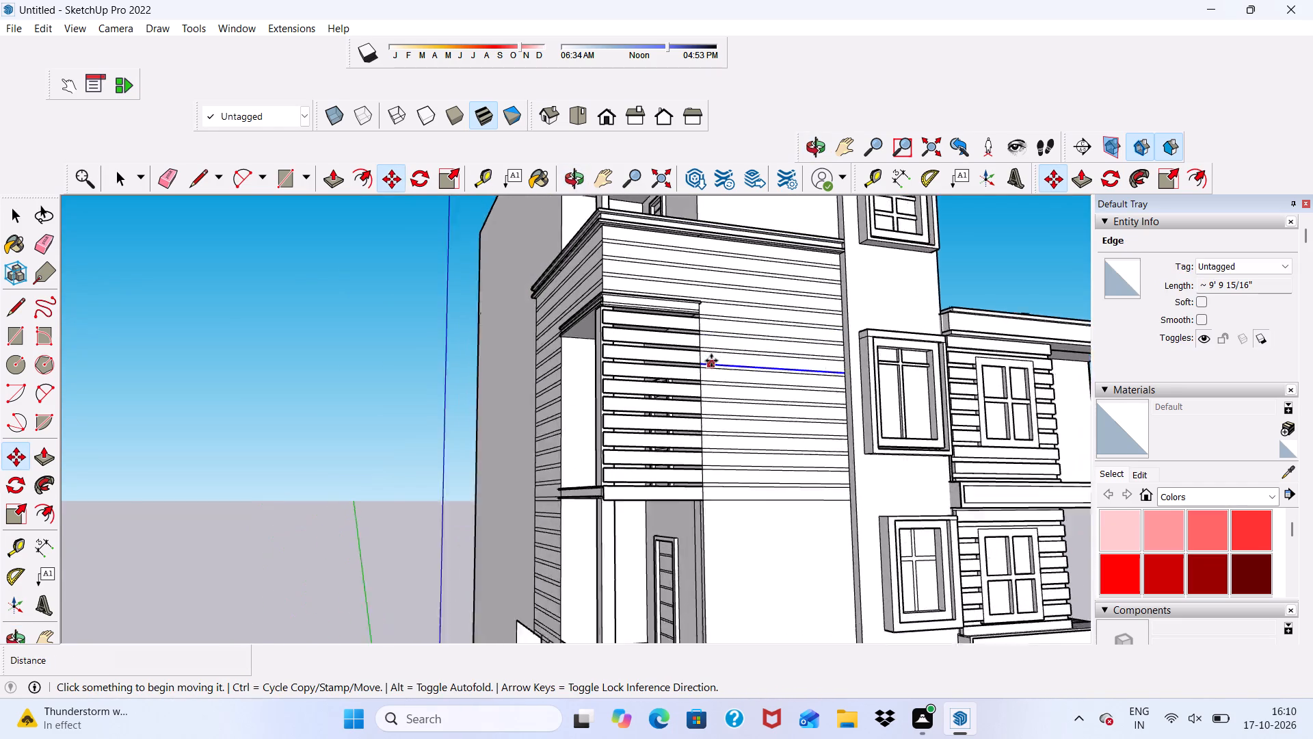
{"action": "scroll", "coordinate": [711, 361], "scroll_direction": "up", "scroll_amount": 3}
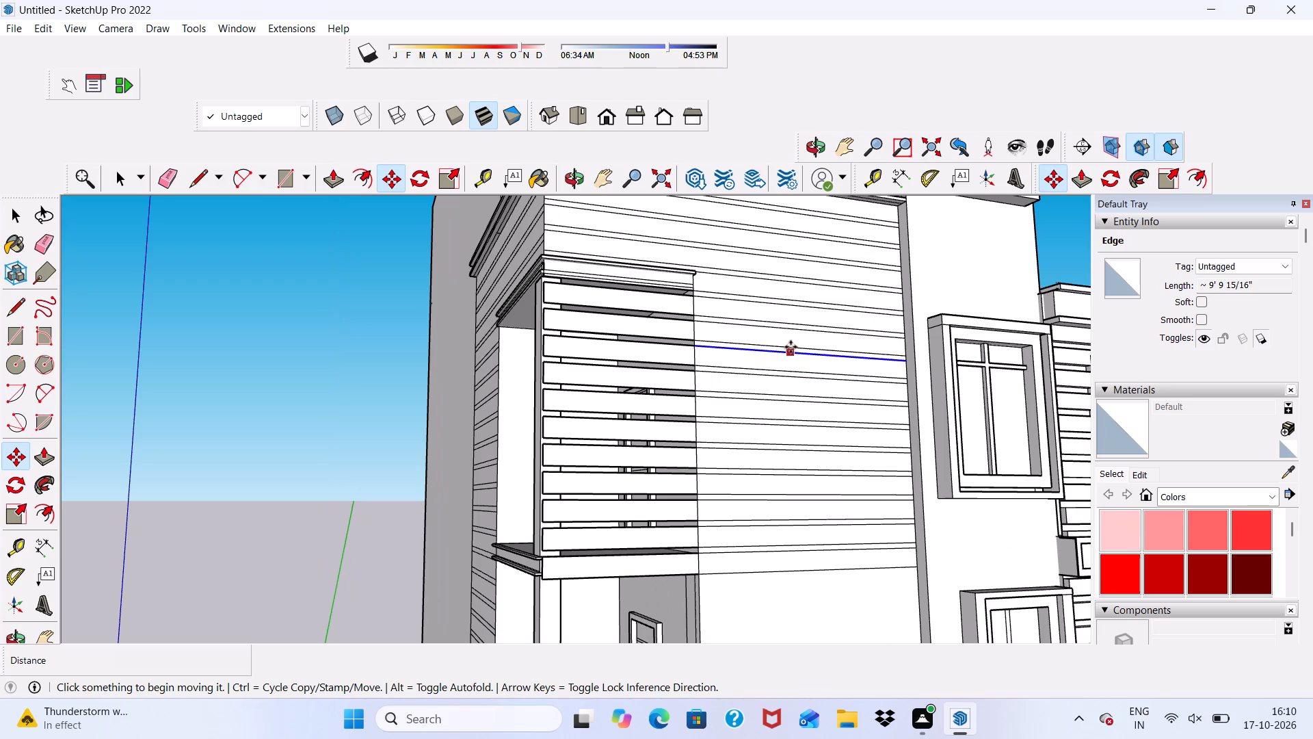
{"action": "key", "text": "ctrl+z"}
Copy the strip under the cornice 1' straight down the front wall and multiply the copy by 25.
{"action": "scroll", "coordinate": [619, 307], "scroll_direction": "down", "scroll_amount": 6}
{"action": "scroll", "coordinate": [692, 261], "scroll_direction": "up", "scroll_amount": 7}
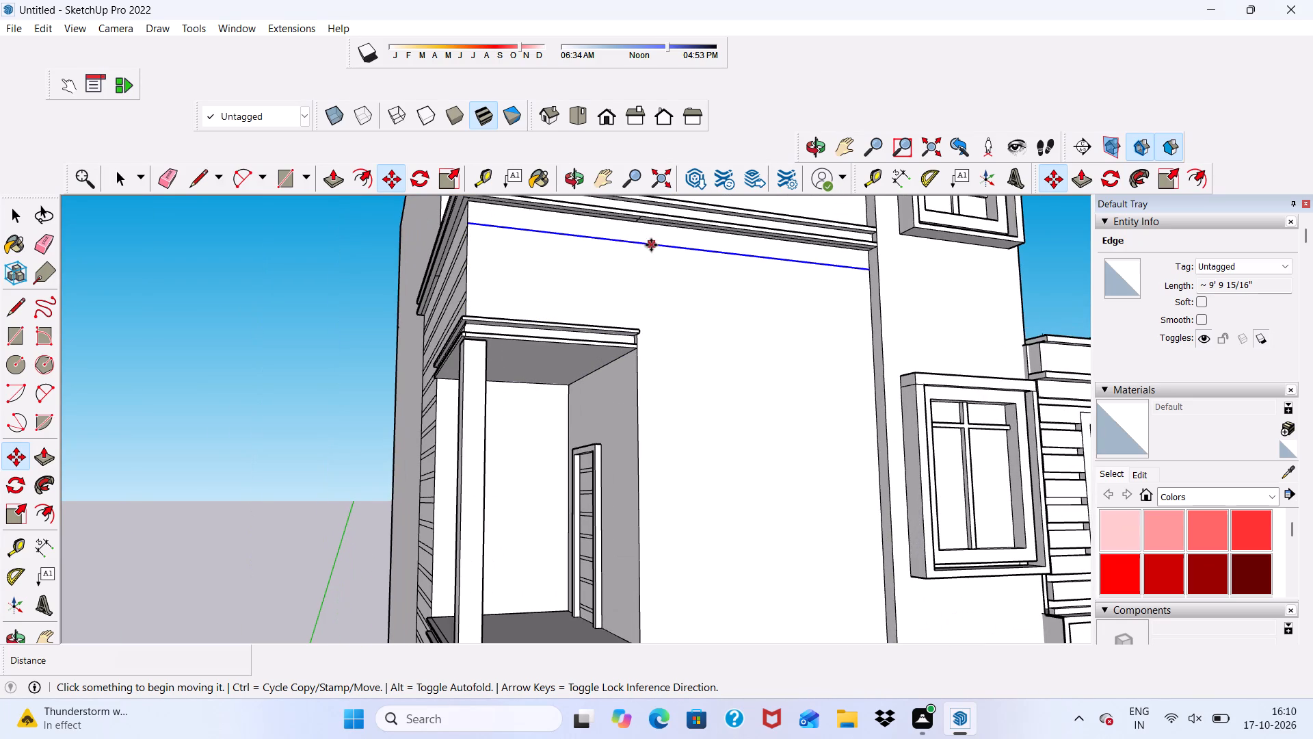
{"action": "left_click", "coordinate": [645, 237]}
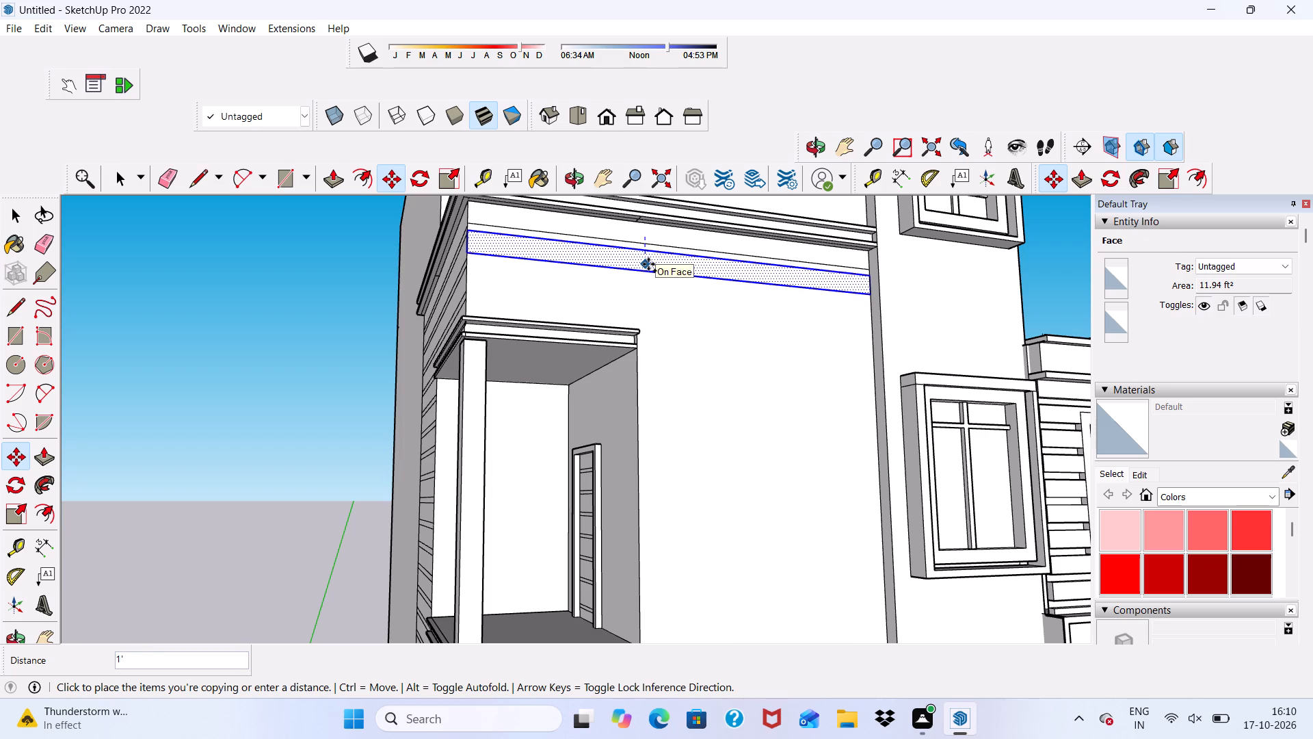
{"action": "left_click", "coordinate": [648, 264]}
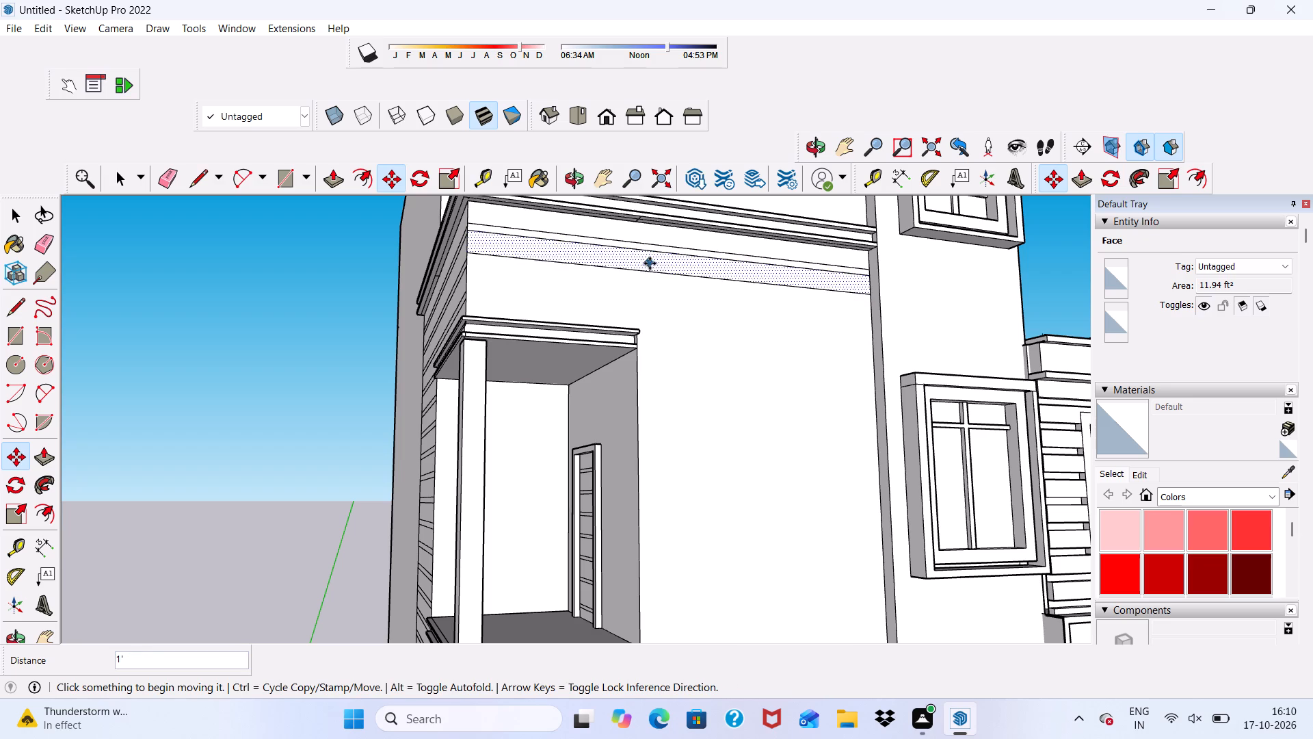
{"action": "key", "text": "shift+asterisk"}
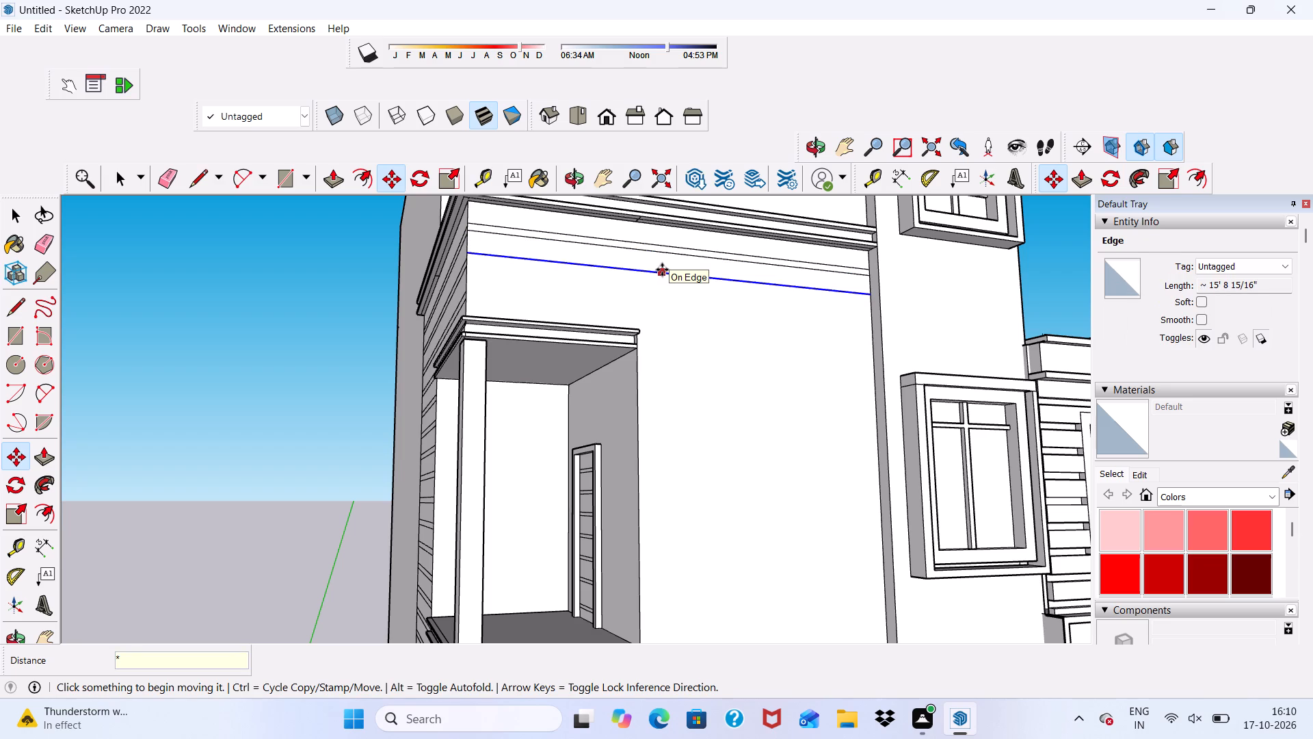
{"action": "type", "text": "25"}
{"action": "key", "text": "Return"}
{"action": "scroll", "coordinate": [821, 75], "scroll_direction": "down", "scroll_amount": 6}
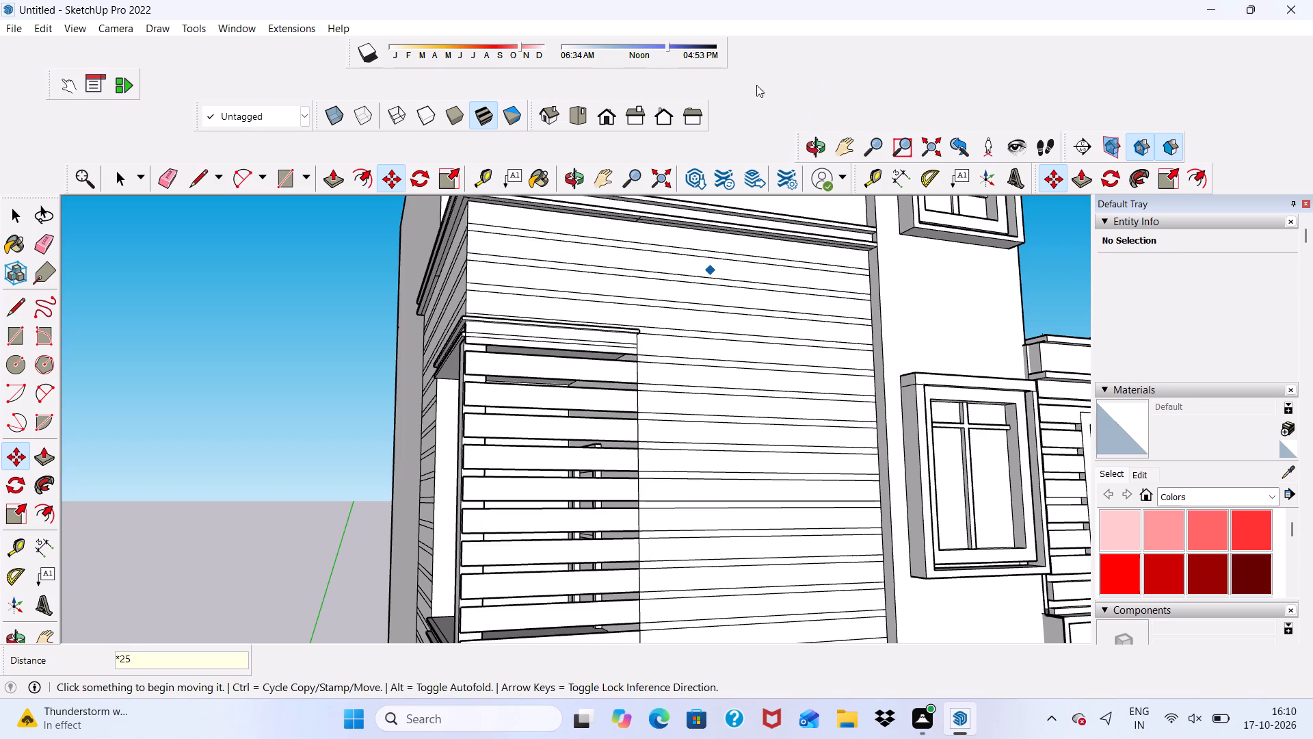
{"action": "scroll", "coordinate": [715, 237], "scroll_direction": "down", "scroll_amount": 12}
{"action": "scroll", "coordinate": [757, 376], "scroll_direction": "down", "scroll_amount": 1}
{"action": "middle_click_drag", "start_coordinate": [754, 422], "coordinate": [652, 451]}
{"action": "scroll", "coordinate": [650, 474], "scroll_direction": "up", "scroll_amount": 7}
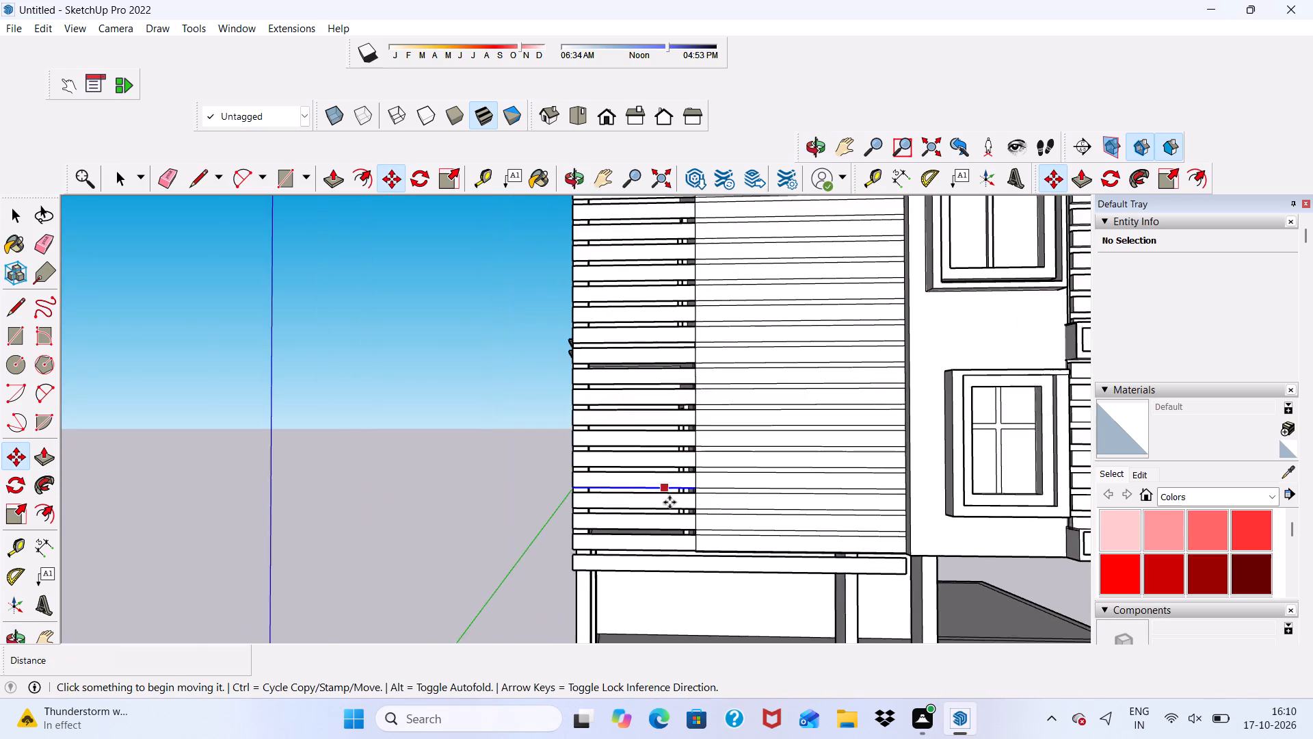
{"action": "scroll", "coordinate": [684, 524], "scroll_direction": "up", "scroll_amount": 4}
{"action": "key", "text": "space"}
Erase the strip edges crossing the upper part of the upper balcony's front opening.
{"action": "scroll", "coordinate": [642, 506], "scroll_direction": "up", "scroll_amount": 6}
{"action": "scroll", "coordinate": [588, 487], "scroll_direction": "down", "scroll_amount": 11}
{"action": "middle_click_drag", "start_coordinate": [646, 518], "coordinate": [713, 468]}
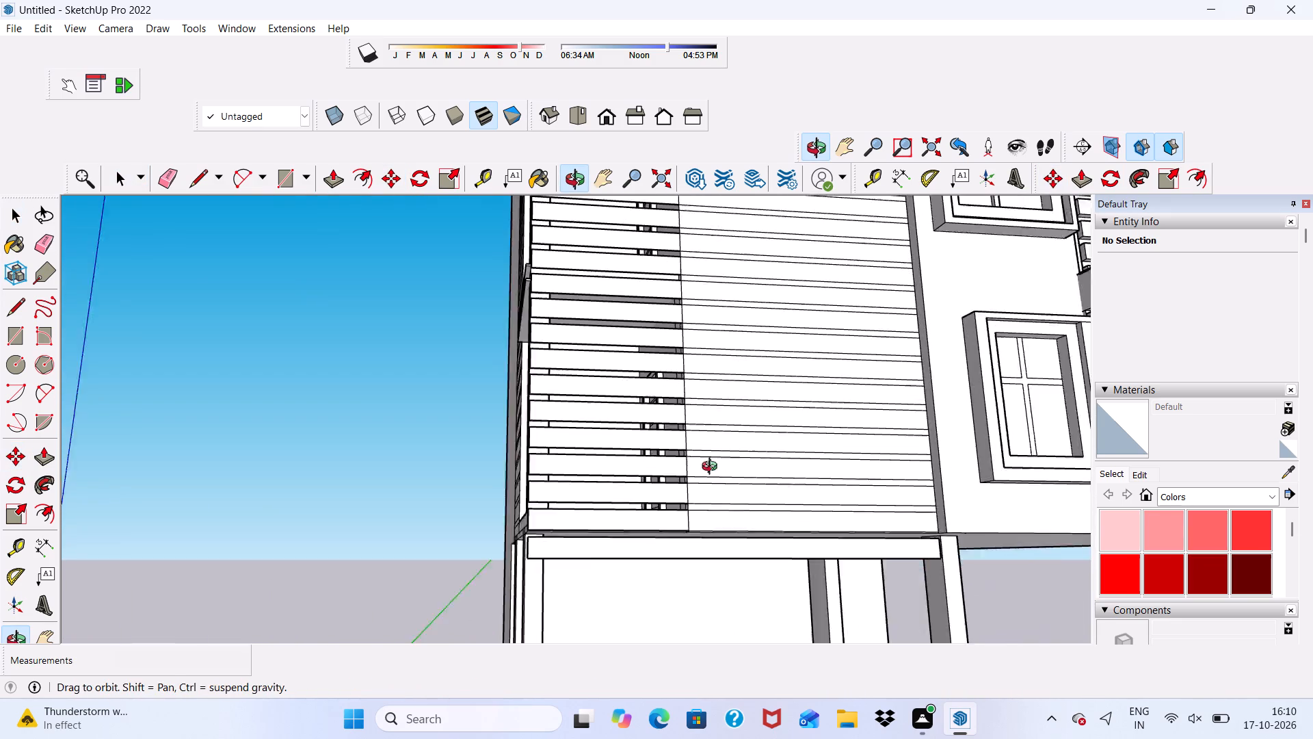
{"action": "middle_click_drag", "start_coordinate": [713, 468], "coordinate": [731, 471]}
{"action": "scroll", "coordinate": [741, 471], "scroll_direction": "up", "scroll_amount": 1}
{"action": "scroll", "coordinate": [600, 435], "scroll_direction": "down", "scroll_amount": 9}
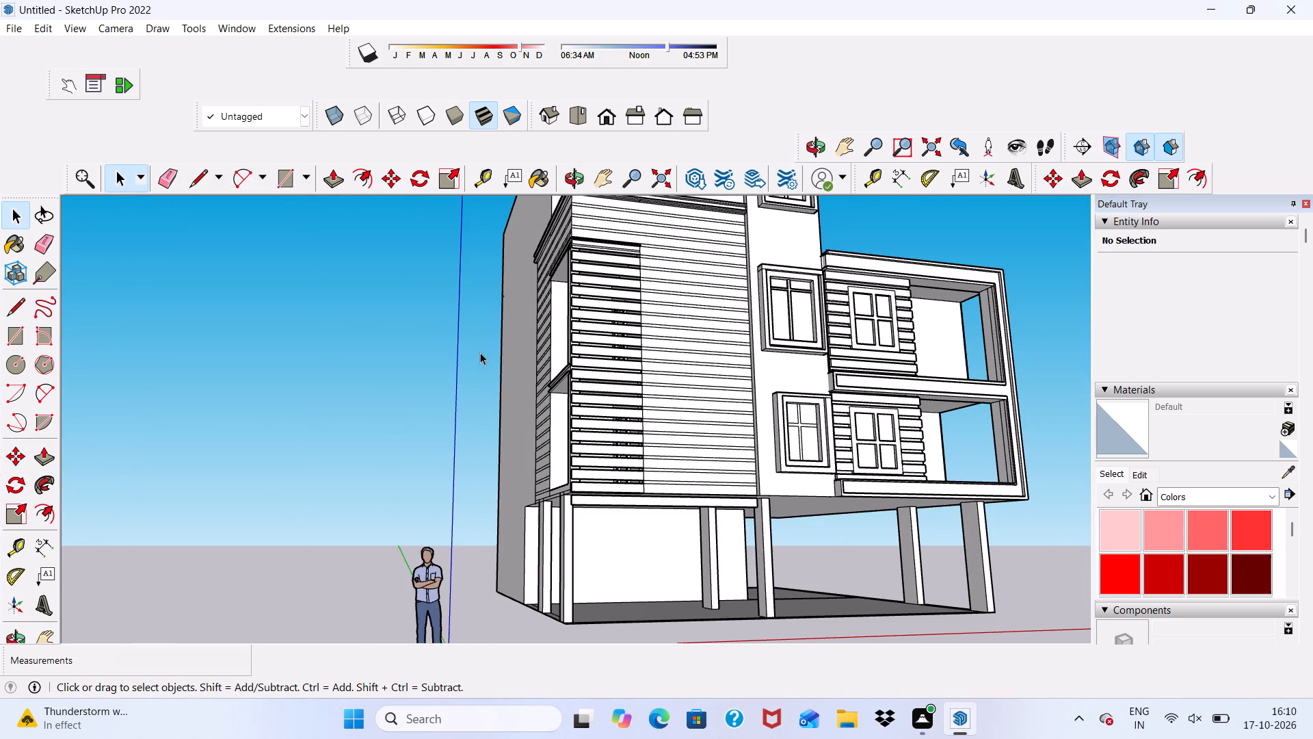
{"action": "left_click", "coordinate": [168, 177]}
{"action": "scroll", "coordinate": [617, 254], "scroll_direction": "up", "scroll_amount": 16}
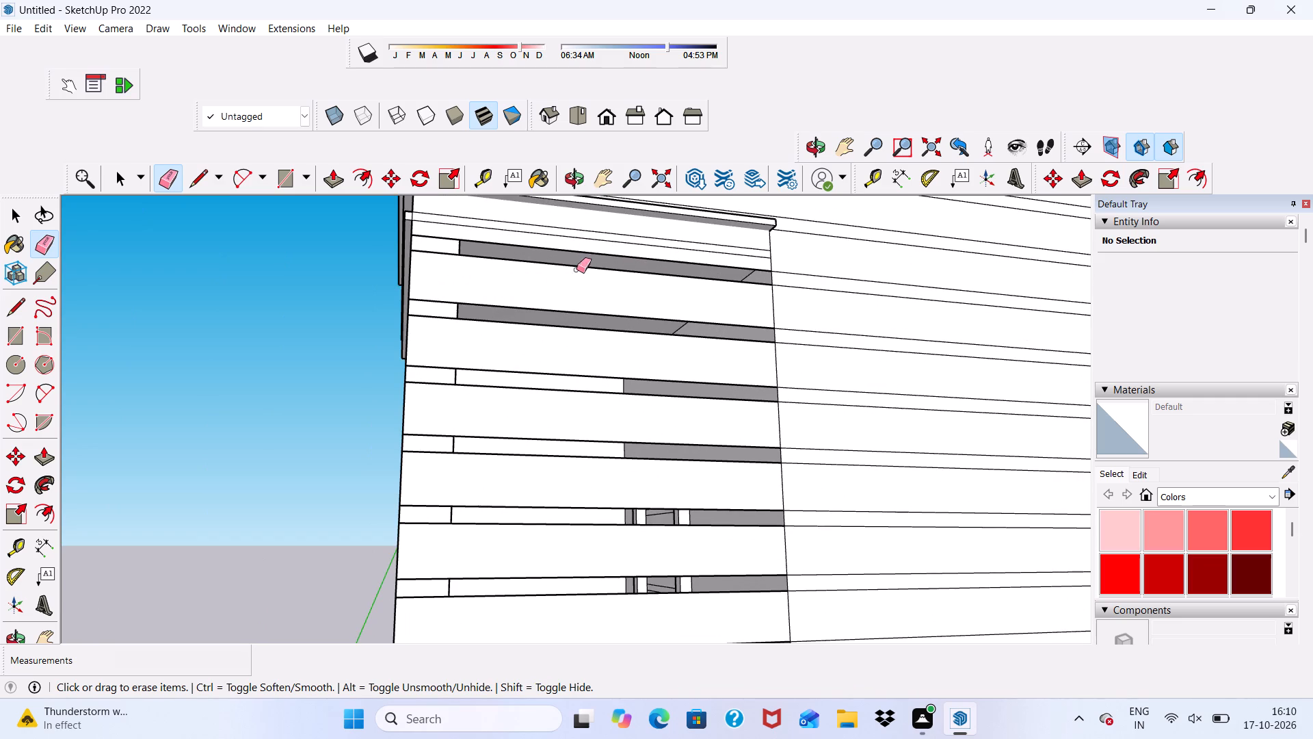
{"action": "left_click_drag", "start_coordinate": [581, 262], "coordinate": [584, 276]}
{"action": "left_click_drag", "start_coordinate": [584, 317], "coordinate": [587, 341]}
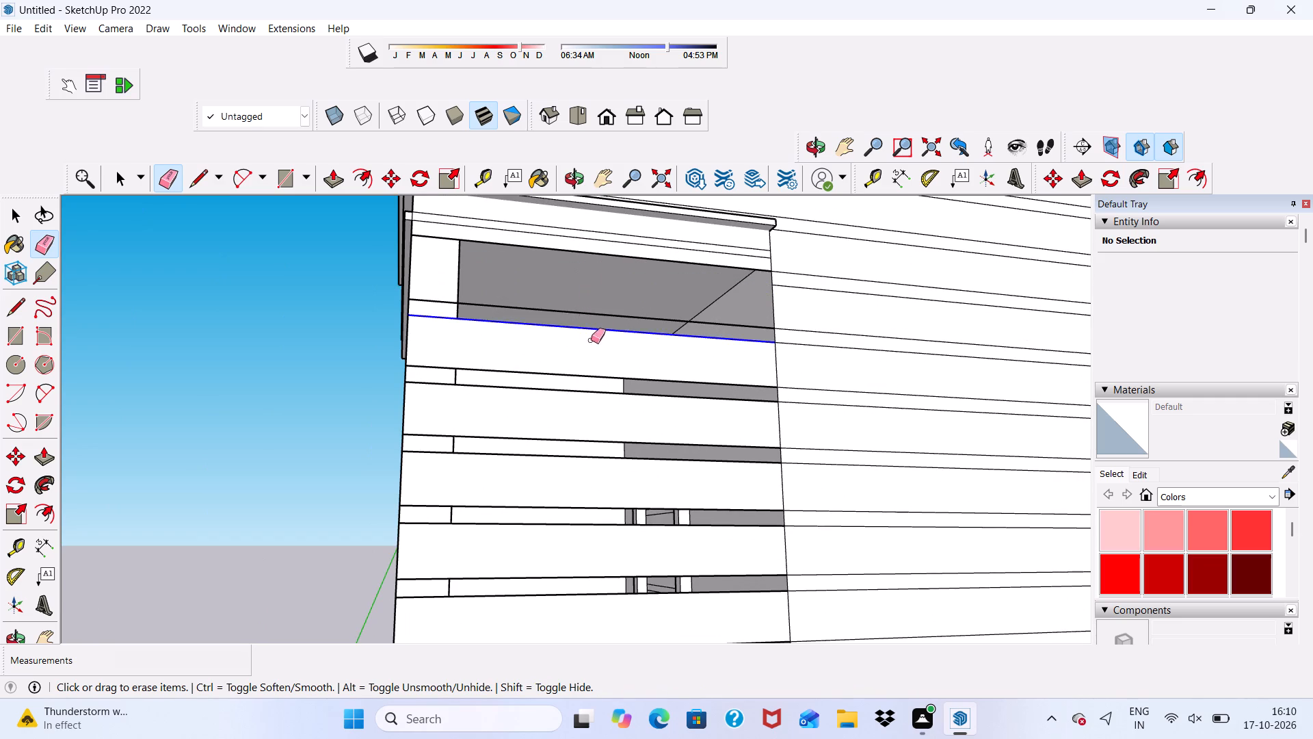
{"action": "left_click", "coordinate": [591, 317]}
{"action": "left_click_drag", "start_coordinate": [592, 306], "coordinate": [600, 316]}
{"action": "scroll", "coordinate": [529, 256], "scroll_direction": "down", "scroll_amount": 3}
{"action": "scroll", "coordinate": [559, 393], "scroll_direction": "up", "scroll_amount": 4}
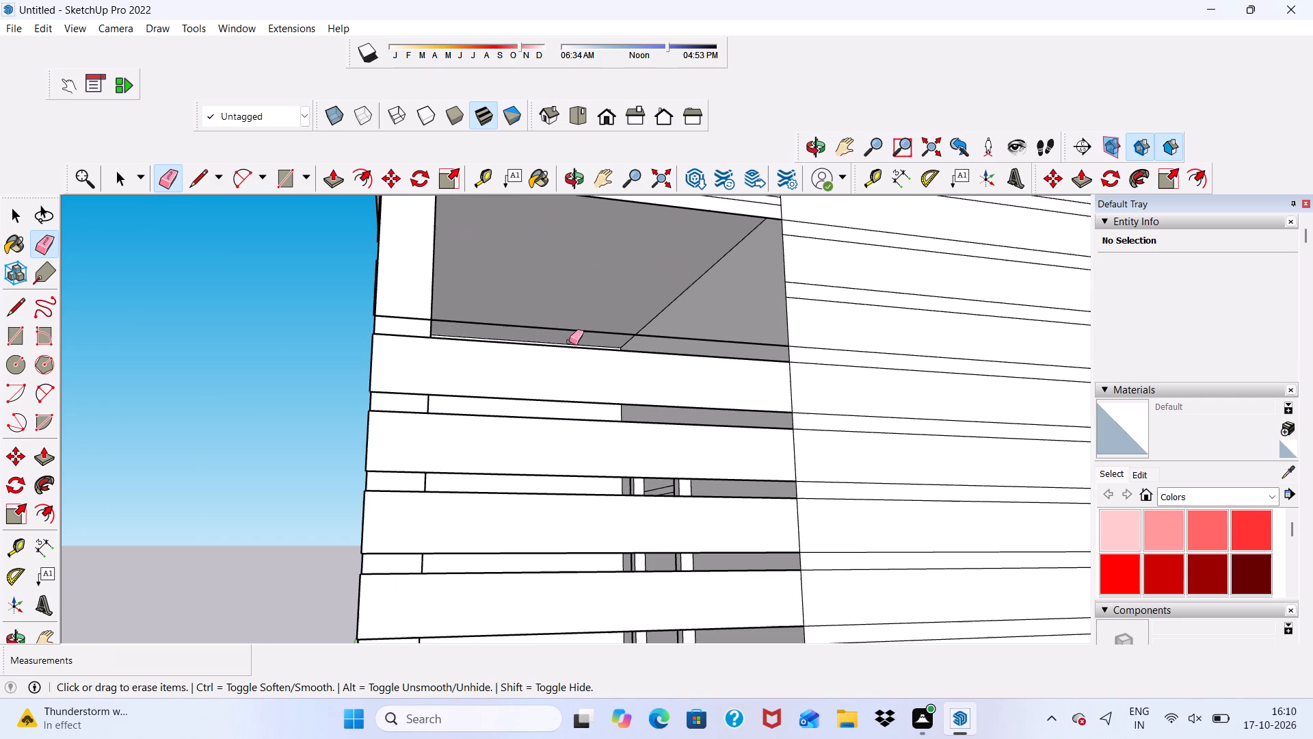
{"action": "left_click_drag", "start_coordinate": [571, 329], "coordinate": [573, 342]}
{"action": "left_click_drag", "start_coordinate": [572, 347], "coordinate": [574, 363]}
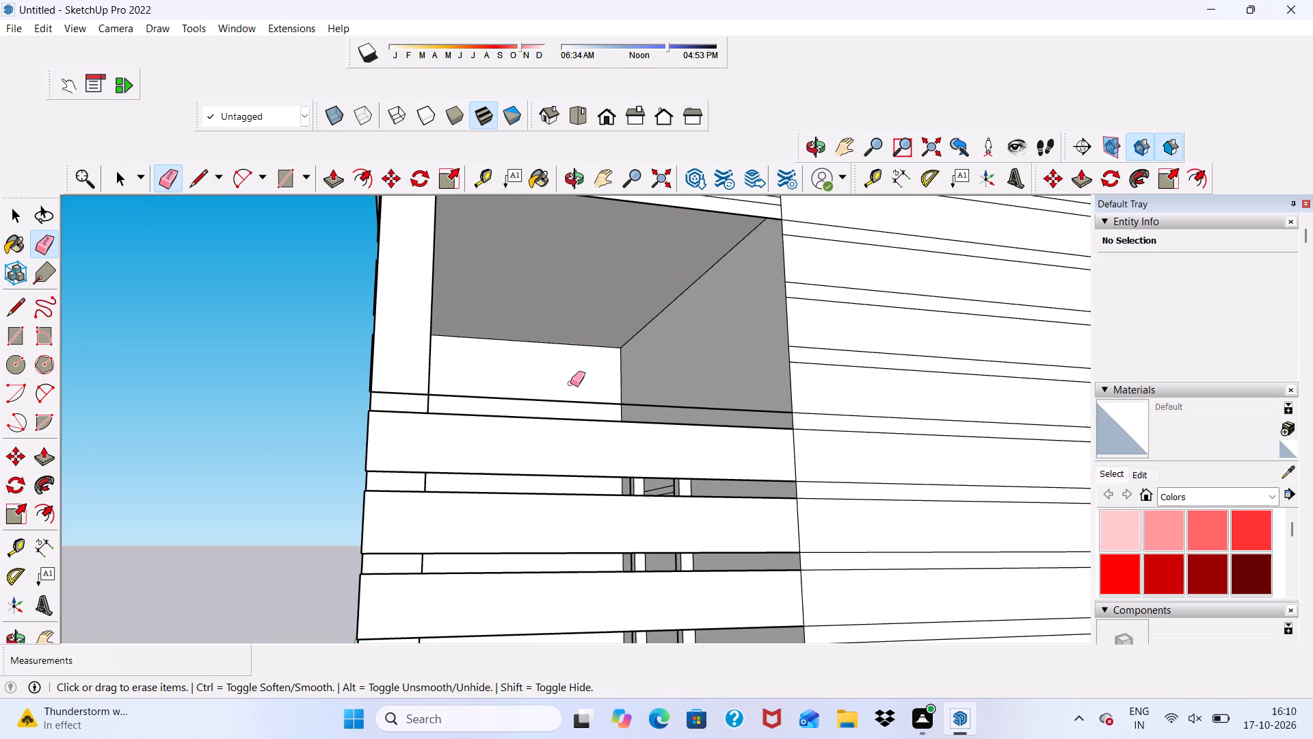
{"action": "left_click_drag", "start_coordinate": [572, 406], "coordinate": [574, 423]}
Erase the remaining strip edges across the upper balcony's front opening down to its floor slab.
{"action": "scroll", "coordinate": [501, 318], "scroll_direction": "down", "scroll_amount": 7}
{"action": "left_click_drag", "start_coordinate": [558, 351], "coordinate": [565, 374]}
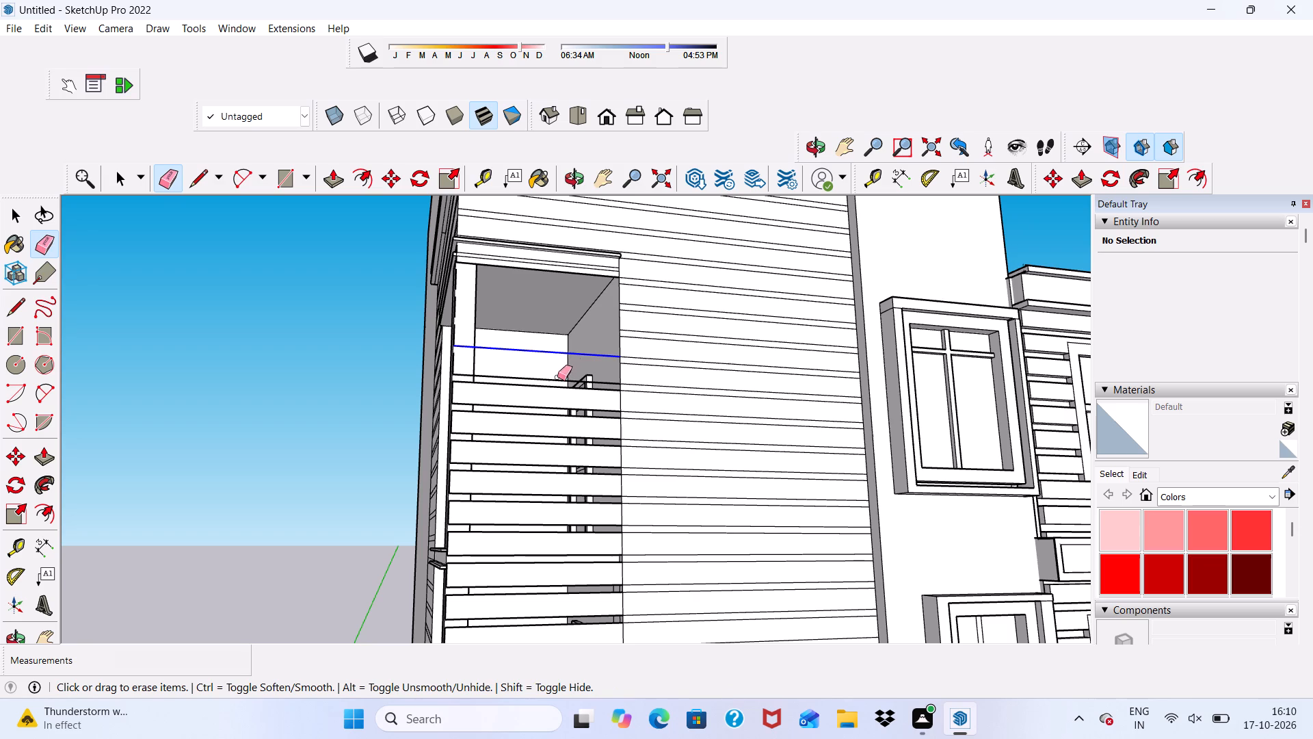
{"action": "left_click_drag", "start_coordinate": [554, 374], "coordinate": [558, 384]}
{"action": "left_click_drag", "start_coordinate": [545, 388], "coordinate": [549, 398]}
{"action": "left_click_drag", "start_coordinate": [547, 403], "coordinate": [549, 422]}
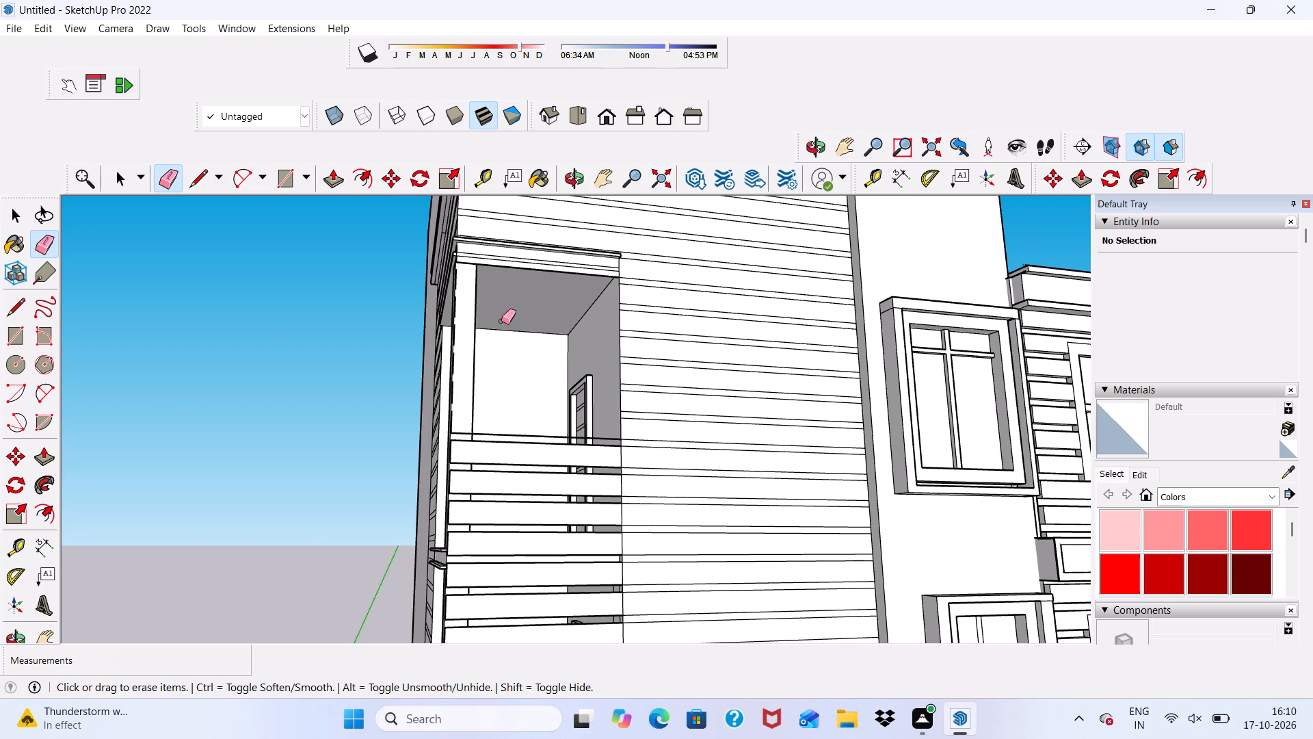
{"action": "scroll", "coordinate": [498, 319], "scroll_direction": "down", "scroll_amount": 7}
{"action": "left_click_drag", "start_coordinate": [523, 373], "coordinate": [518, 474]}
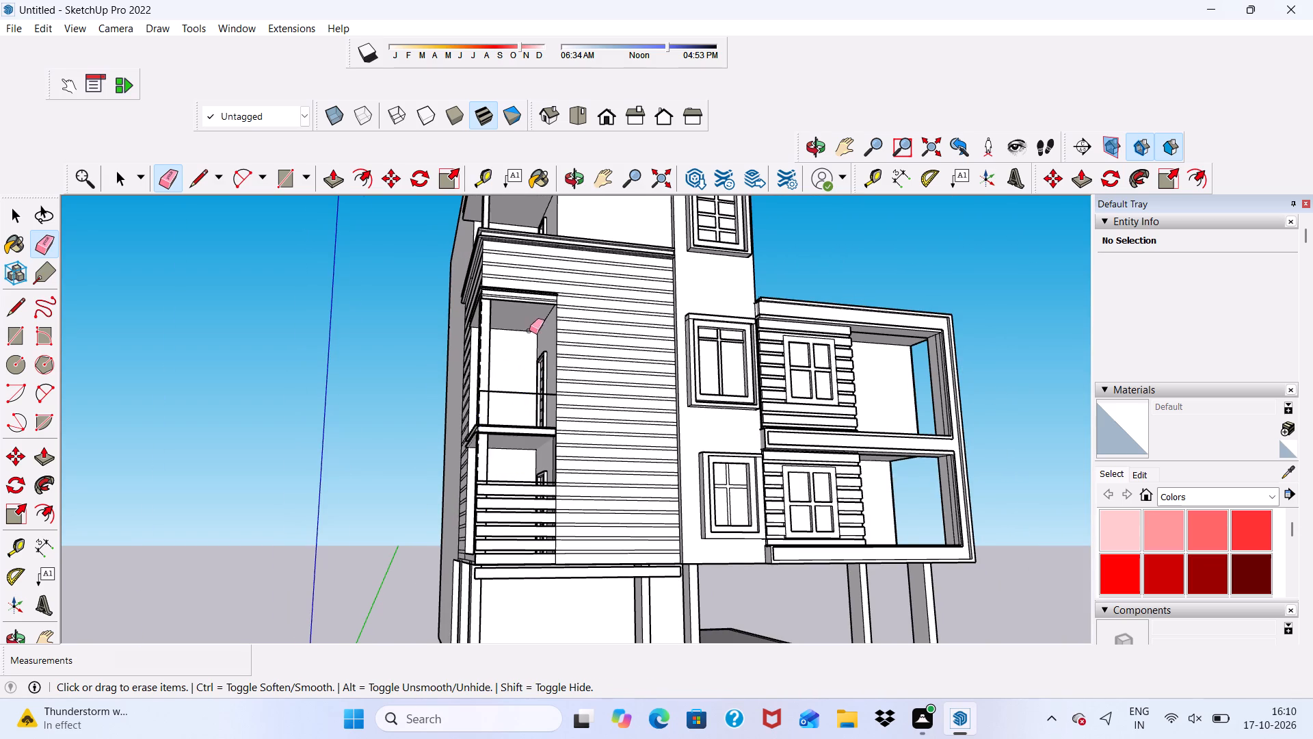
{"action": "scroll", "coordinate": [529, 330], "scroll_direction": "down", "scroll_amount": 2}
{"action": "left_click", "coordinate": [505, 384]}
Erase the strip edges across the lower balcony's front opening and the edge hanging below its floor slab.
{"action": "scroll", "coordinate": [514, 346], "scroll_direction": "down", "scroll_amount": 5}
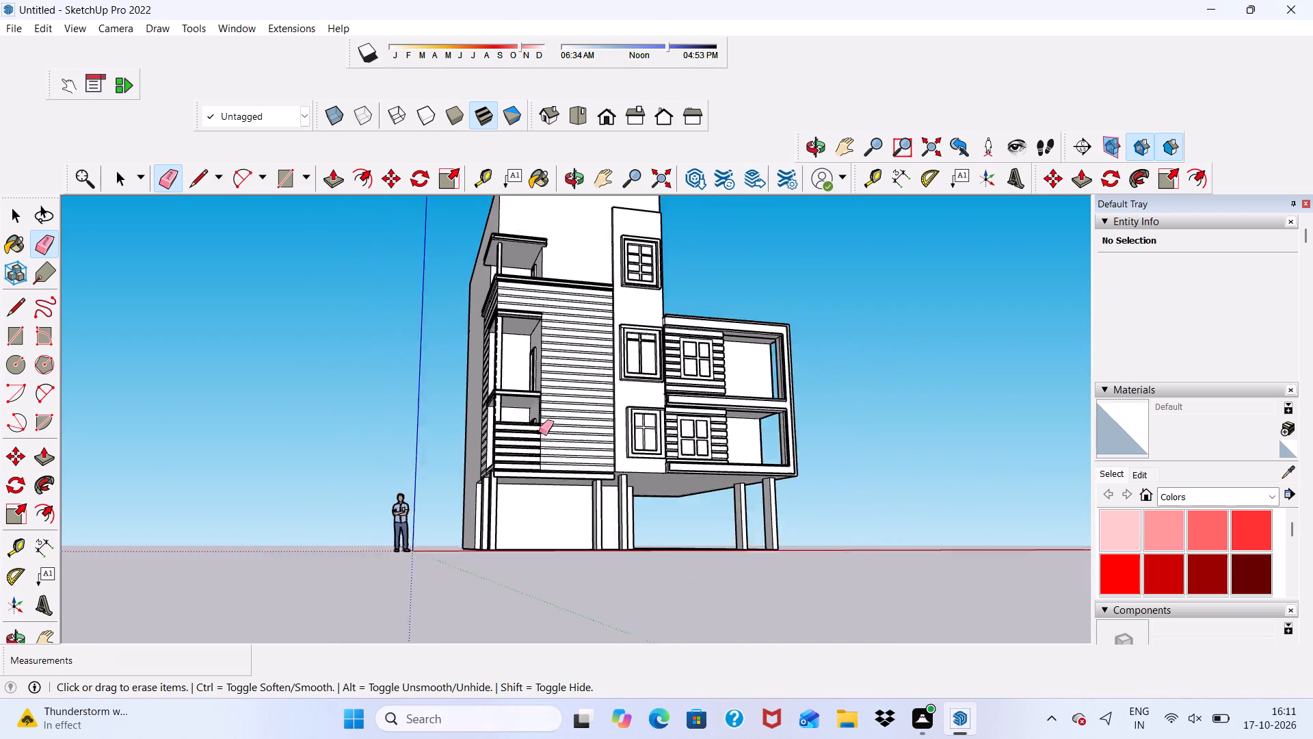
{"action": "scroll", "coordinate": [539, 432], "scroll_direction": "up", "scroll_amount": 5}
{"action": "left_click_drag", "start_coordinate": [504, 393], "coordinate": [489, 473]}
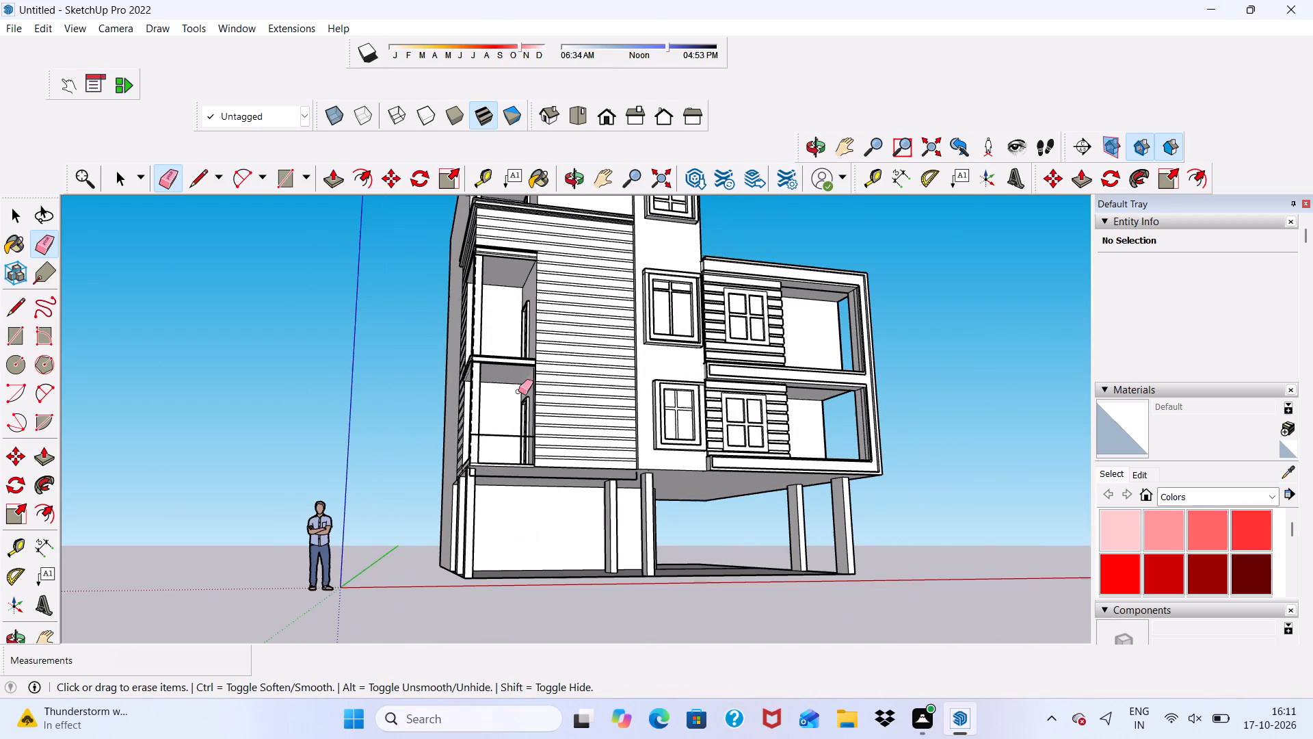
{"action": "middle_click_drag", "start_coordinate": [526, 391], "coordinate": [502, 318]}
{"action": "scroll", "coordinate": [509, 404], "scroll_direction": "up", "scroll_amount": 6}
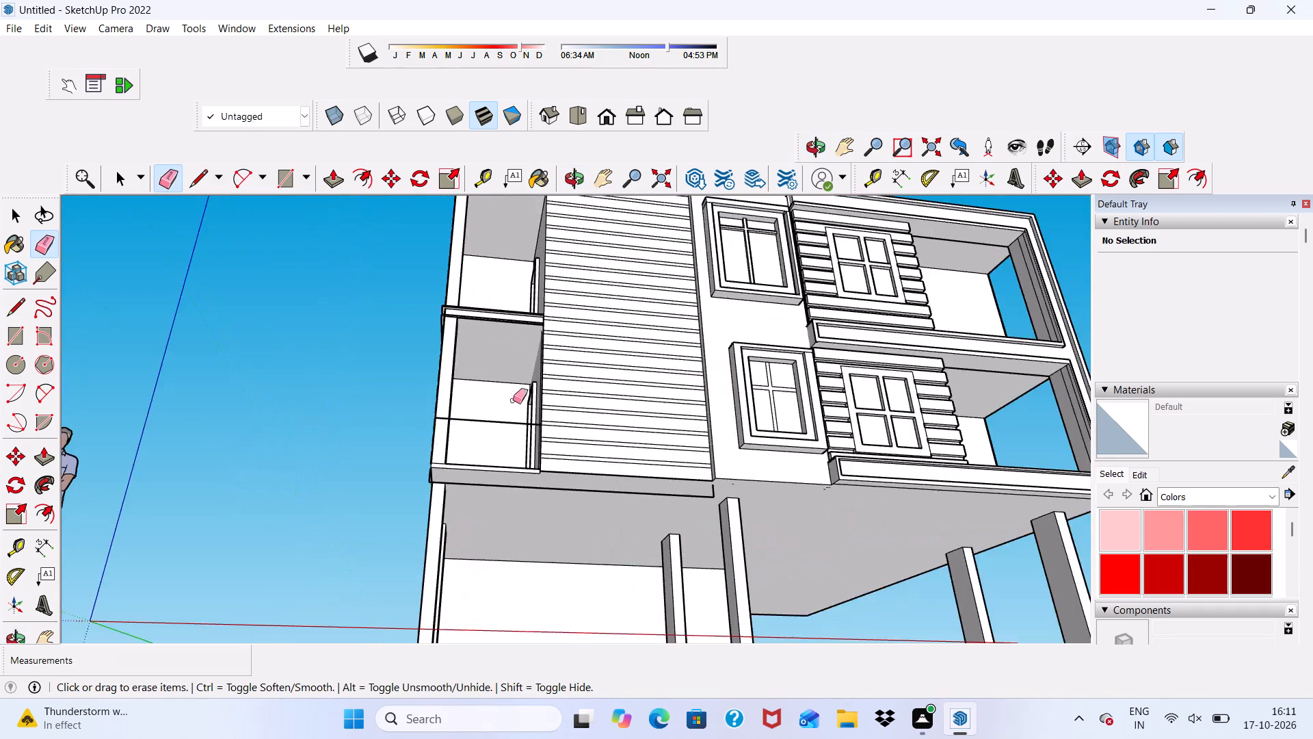
{"action": "scroll", "coordinate": [513, 400], "scroll_direction": "up", "scroll_amount": 4}
{"action": "scroll", "coordinate": [470, 480], "scroll_direction": "down", "scroll_amount": 7}
{"action": "scroll", "coordinate": [434, 500], "scroll_direction": "up", "scroll_amount": 7}
{"action": "left_click_drag", "start_coordinate": [436, 513], "coordinate": [437, 530]}
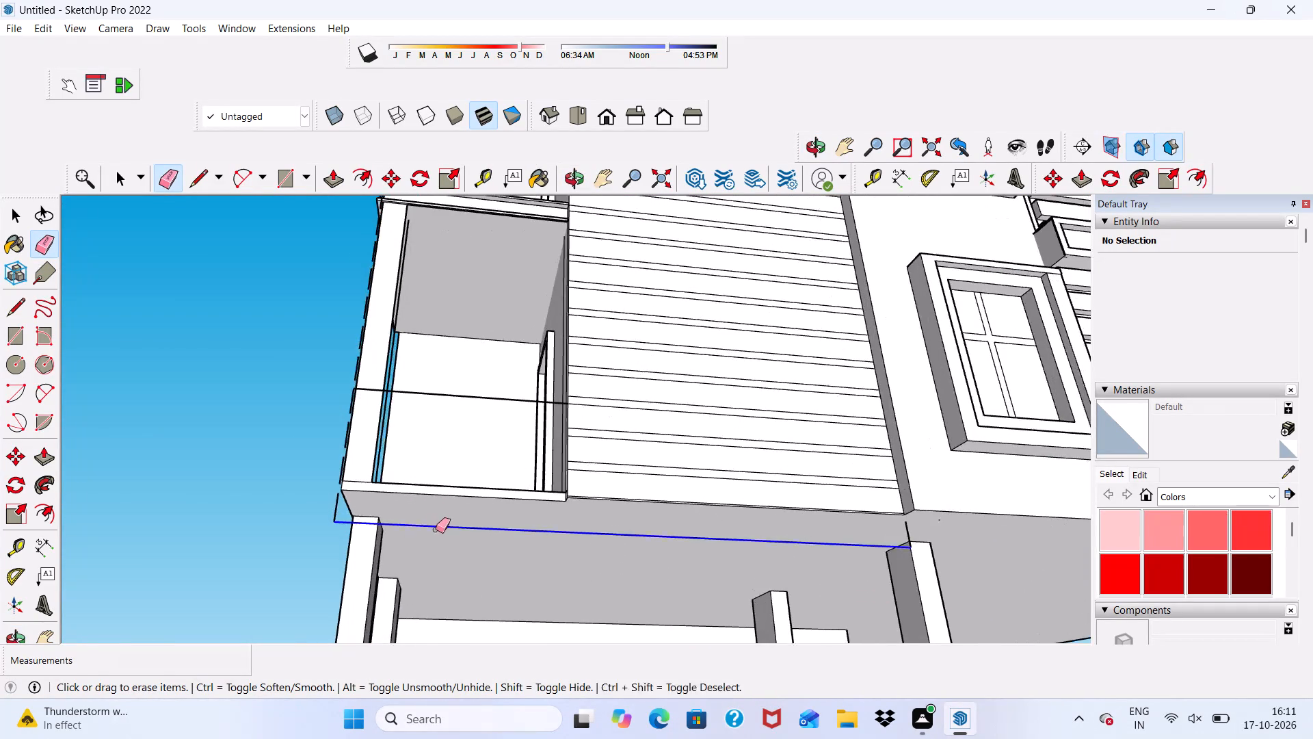
{"action": "scroll", "coordinate": [406, 517], "scroll_direction": "up", "scroll_amount": 6}
{"action": "left_click_drag", "start_coordinate": [509, 271], "coordinate": [506, 288]}
{"action": "scroll", "coordinate": [488, 252], "scroll_direction": "down", "scroll_amount": 8}
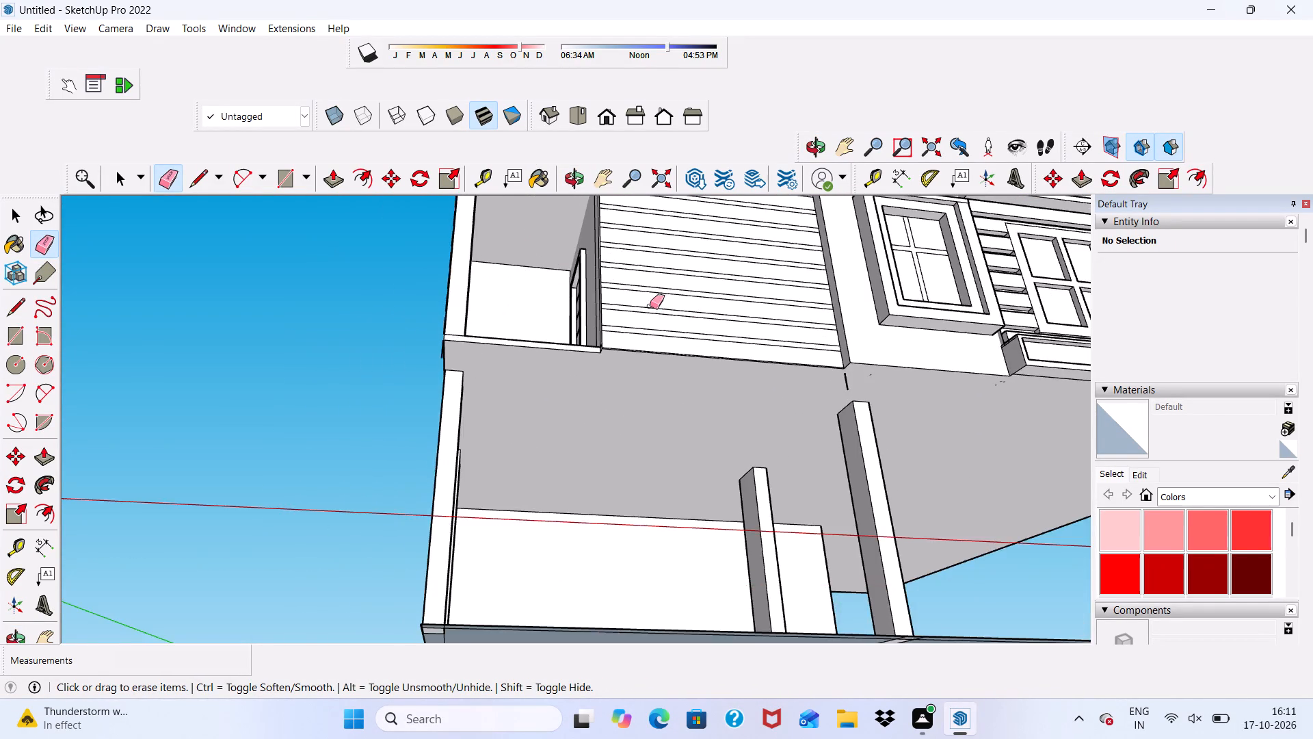
Erase the leftover short vertical edges at the foot of the lower balcony's corner column and beneath the floor slab.
{"action": "scroll", "coordinate": [501, 339], "scroll_direction": "up", "scroll_amount": 5}
{"action": "scroll", "coordinate": [499, 326], "scroll_direction": "down", "scroll_amount": 5}
{"action": "middle_click_drag", "start_coordinate": [498, 315], "coordinate": [724, 378]}
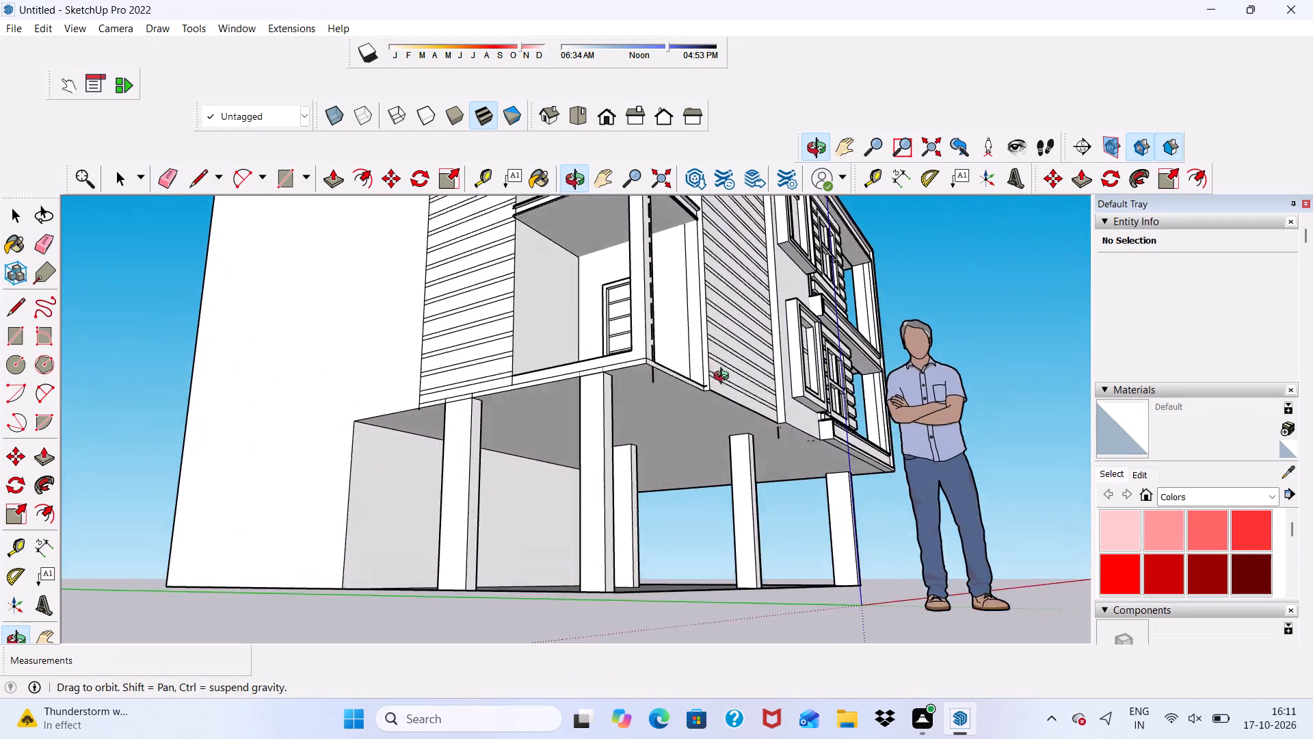
{"action": "middle_click_drag", "start_coordinate": [724, 378], "coordinate": [612, 389]}
{"action": "scroll", "coordinate": [561, 386], "scroll_direction": "up", "scroll_amount": 6}
{"action": "scroll", "coordinate": [539, 355], "scroll_direction": "down", "scroll_amount": 1}
{"action": "scroll", "coordinate": [571, 371], "scroll_direction": "up", "scroll_amount": 7}
{"action": "scroll", "coordinate": [581, 369], "scroll_direction": "down", "scroll_amount": 1}
{"action": "scroll", "coordinate": [563, 371], "scroll_direction": "up", "scroll_amount": 3}
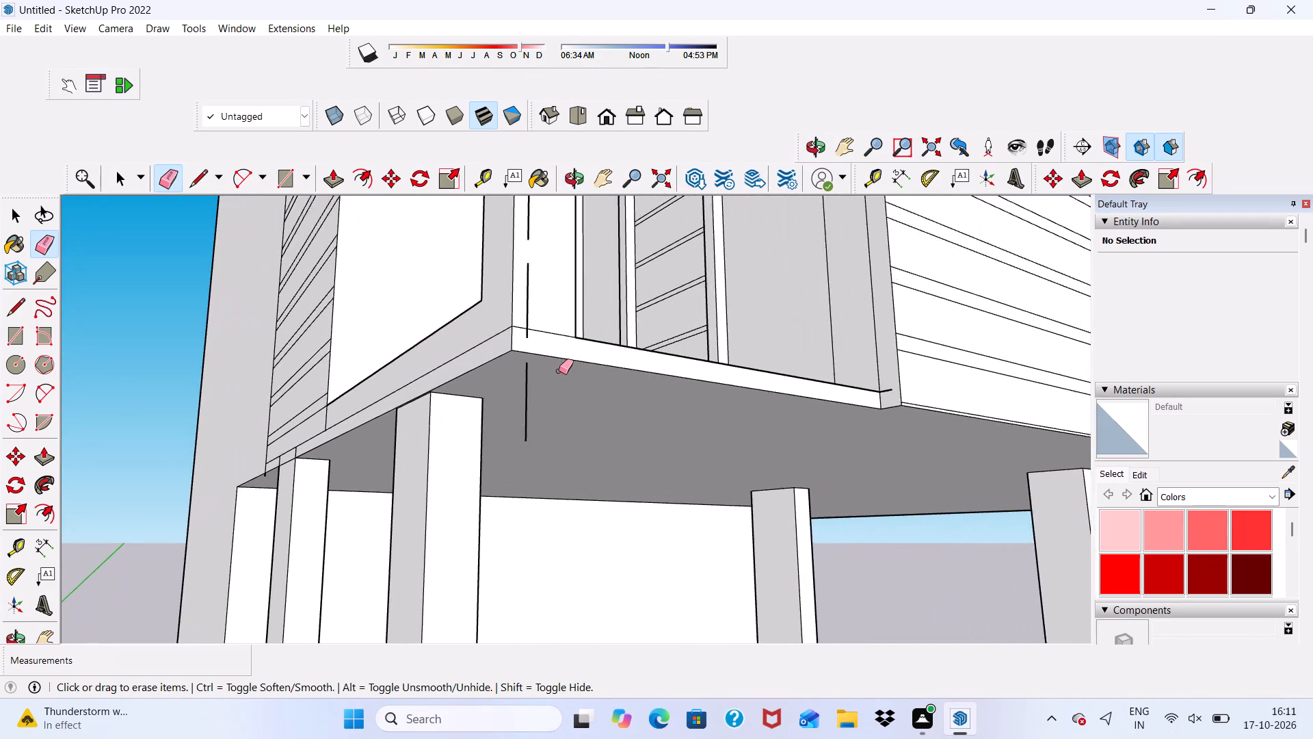
{"action": "scroll", "coordinate": [559, 371], "scroll_direction": "up", "scroll_amount": 1}
{"action": "left_click", "coordinate": [514, 420]}
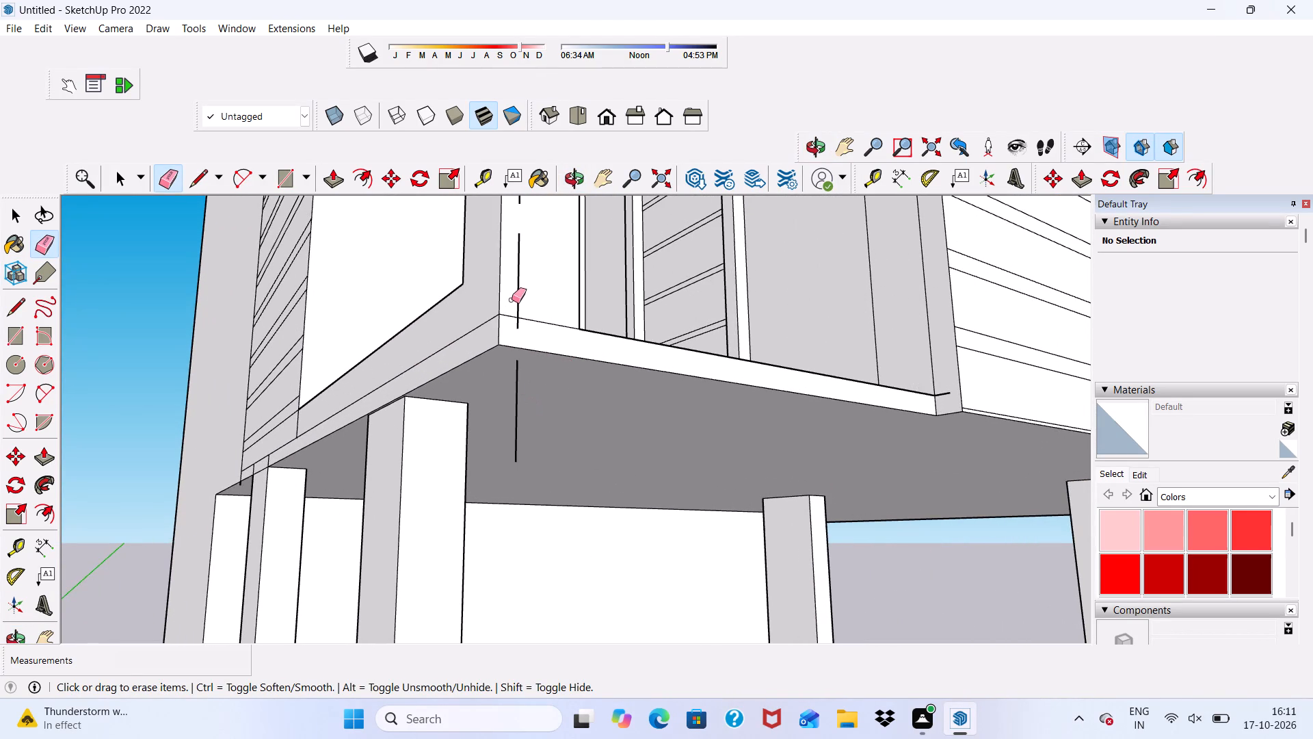
{"action": "left_click_drag", "start_coordinate": [511, 284], "coordinate": [522, 278]}
{"action": "left_click_drag", "start_coordinate": [527, 411], "coordinate": [519, 422]}
{"action": "left_click_drag", "start_coordinate": [512, 400], "coordinate": [520, 411]}
Erase the leftover short vertical edges running up the front face of the lower balcony's corner column.
{"action": "scroll", "coordinate": [501, 419], "scroll_direction": "down", "scroll_amount": 13}
{"action": "scroll", "coordinate": [520, 352], "scroll_direction": "up", "scroll_amount": 7}
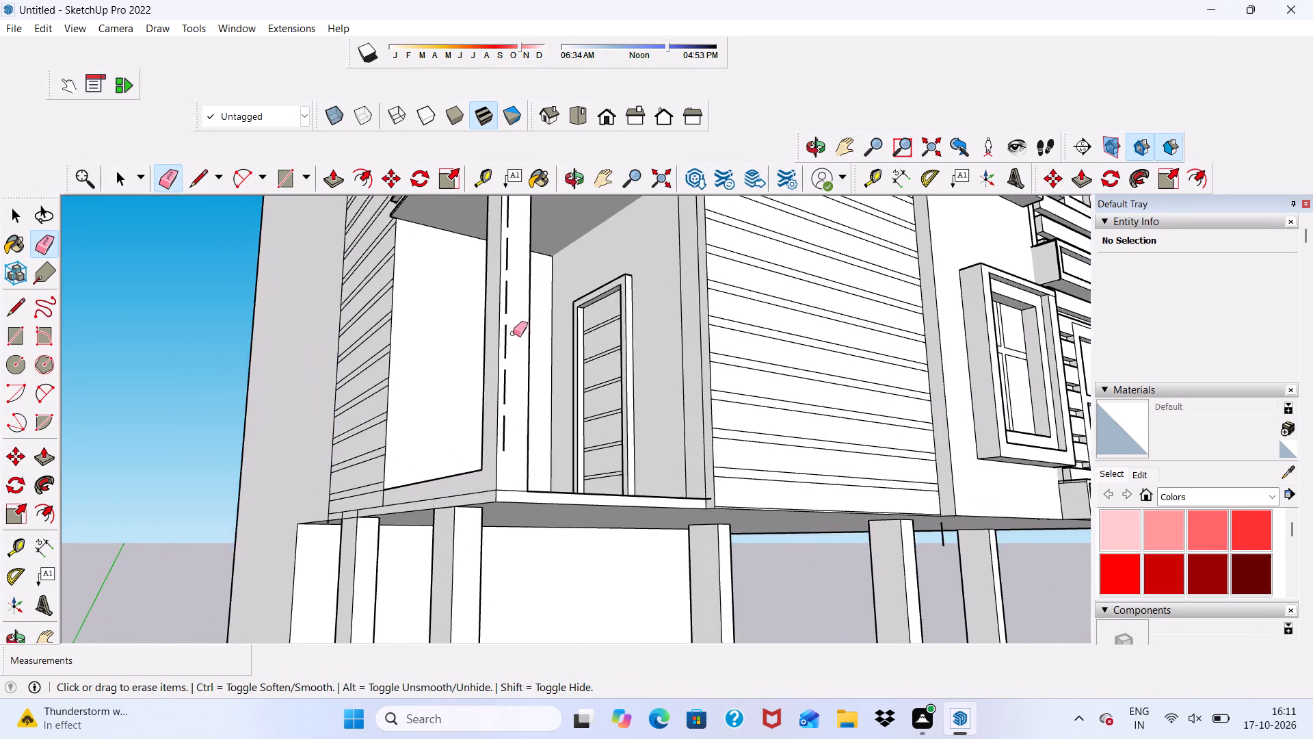
{"action": "scroll", "coordinate": [536, 426], "scroll_direction": "up", "scroll_amount": 6}
{"action": "left_click", "coordinate": [390, 439]}
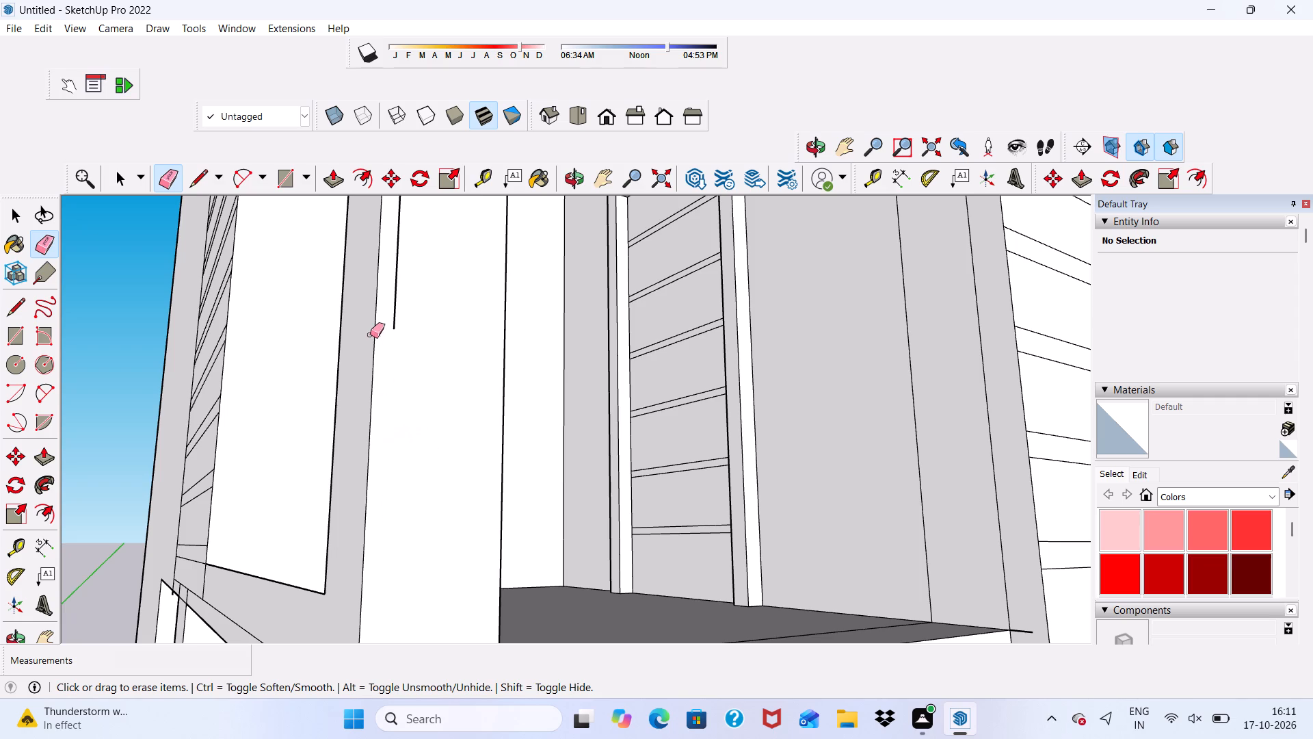
{"action": "left_click_drag", "start_coordinate": [400, 275], "coordinate": [388, 274]}
{"action": "scroll", "coordinate": [397, 289], "scroll_direction": "down", "scroll_amount": 14}
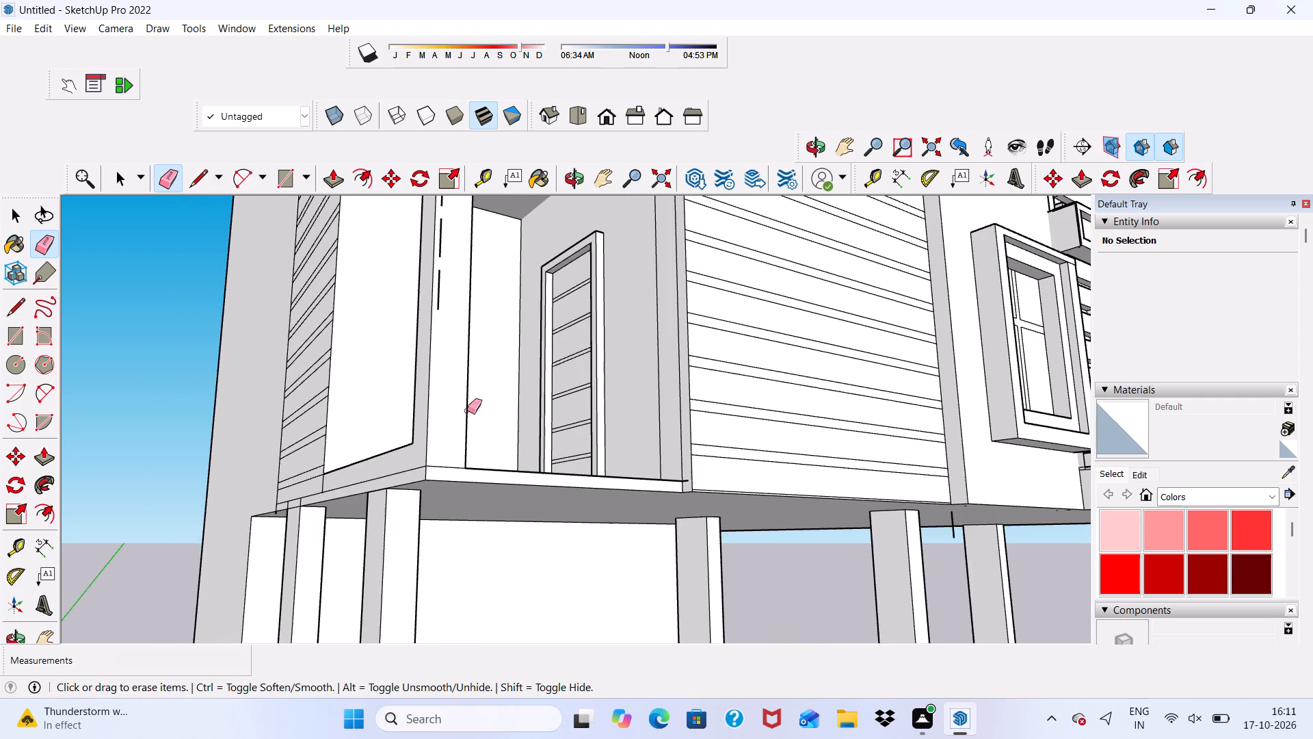
{"action": "scroll", "coordinate": [429, 287], "scroll_direction": "up", "scroll_amount": 11}
{"action": "left_click", "coordinate": [432, 326]}
{"action": "scroll", "coordinate": [421, 356], "scroll_direction": "down", "scroll_amount": 4}
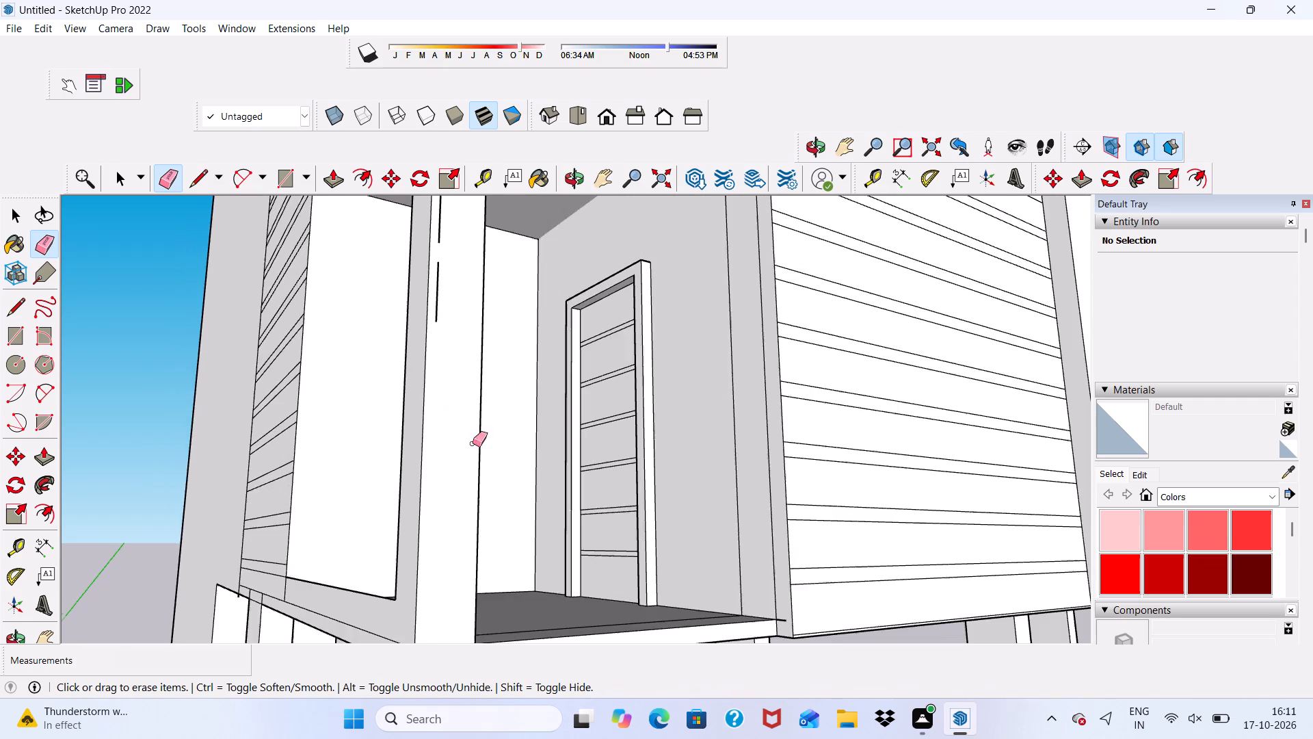
{"action": "scroll", "coordinate": [473, 443], "scroll_direction": "down", "scroll_amount": 11}
{"action": "scroll", "coordinate": [494, 383], "scroll_direction": "up", "scroll_amount": 1}
{"action": "scroll", "coordinate": [457, 252], "scroll_direction": "up", "scroll_amount": 6}
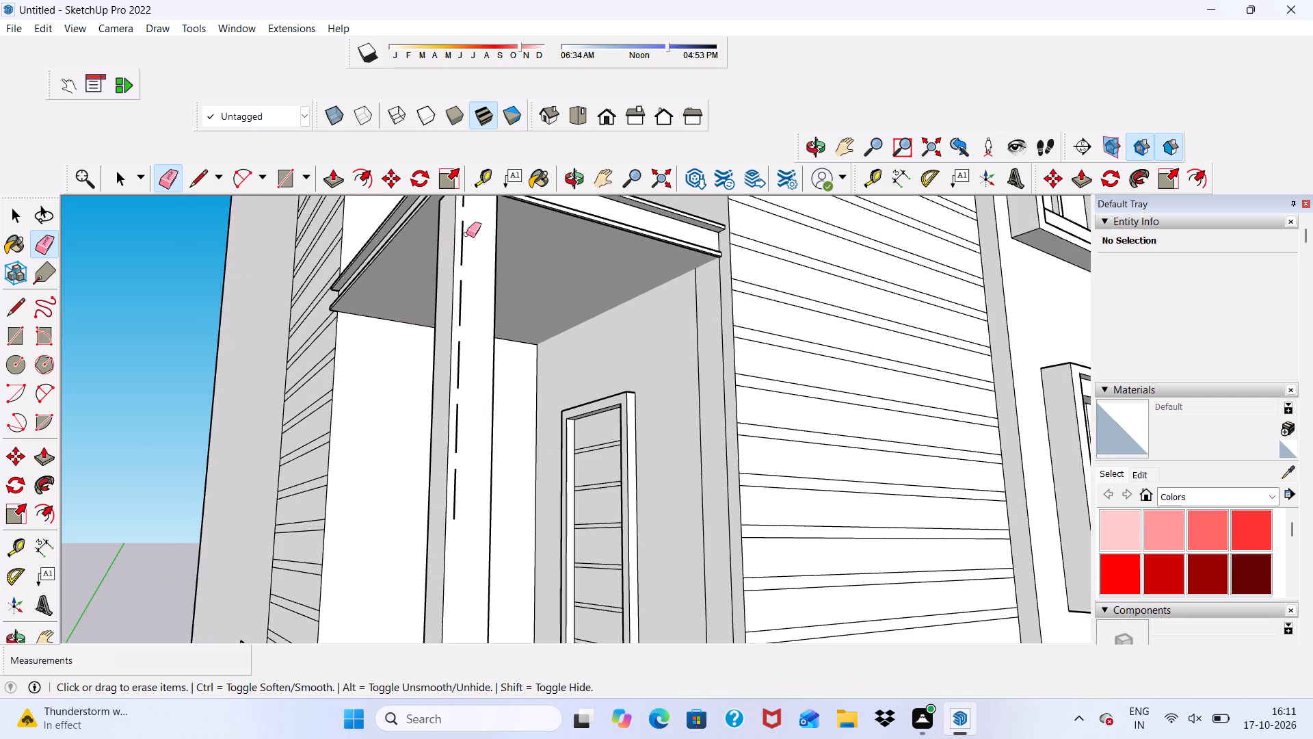
{"action": "left_click_drag", "start_coordinate": [460, 237], "coordinate": [468, 239]}
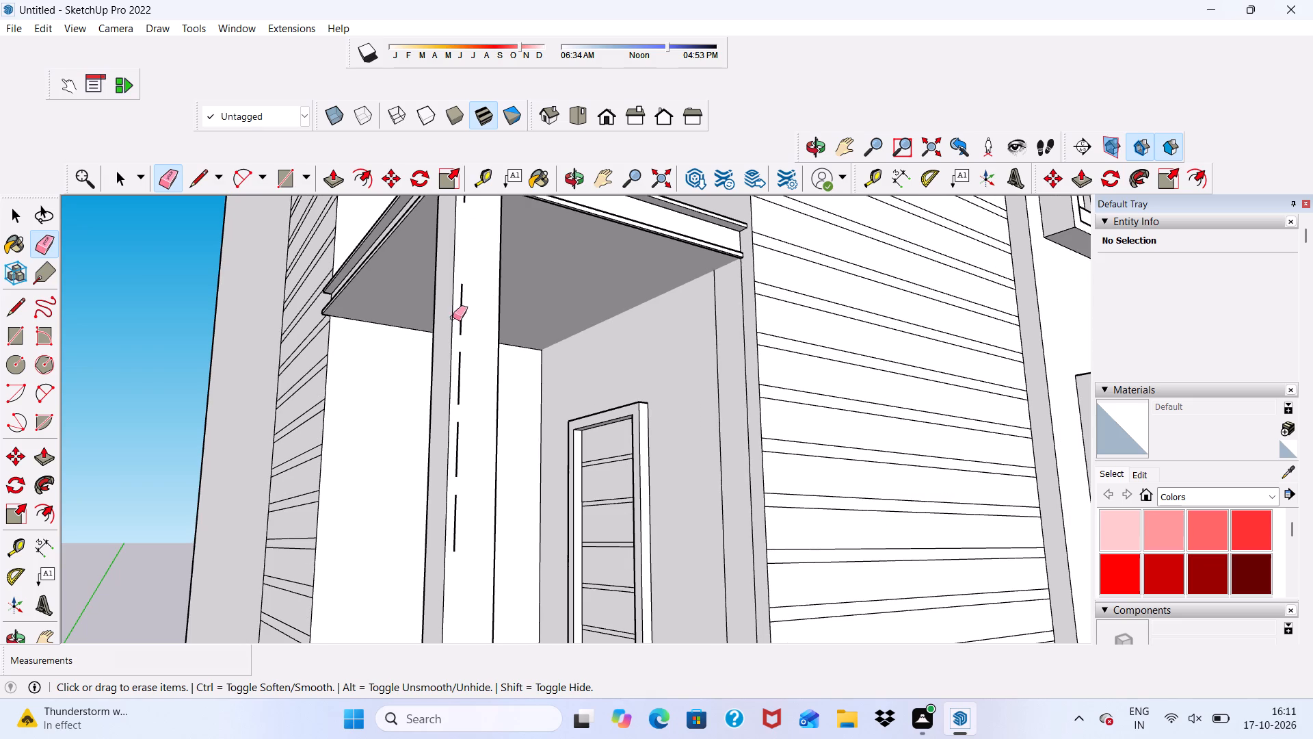
{"action": "left_click", "coordinate": [462, 310]}
{"action": "left_click", "coordinate": [460, 385]}
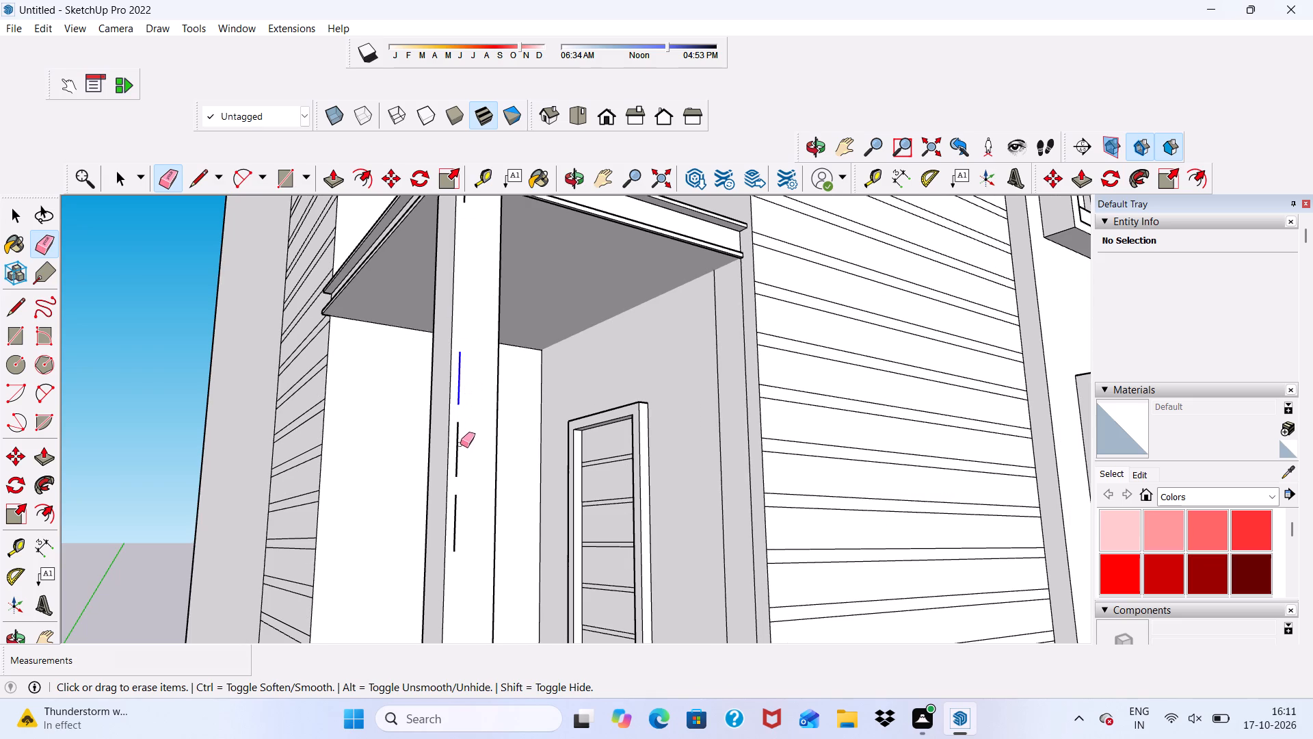
{"action": "left_click", "coordinate": [460, 448]}
{"action": "left_click", "coordinate": [457, 466]}
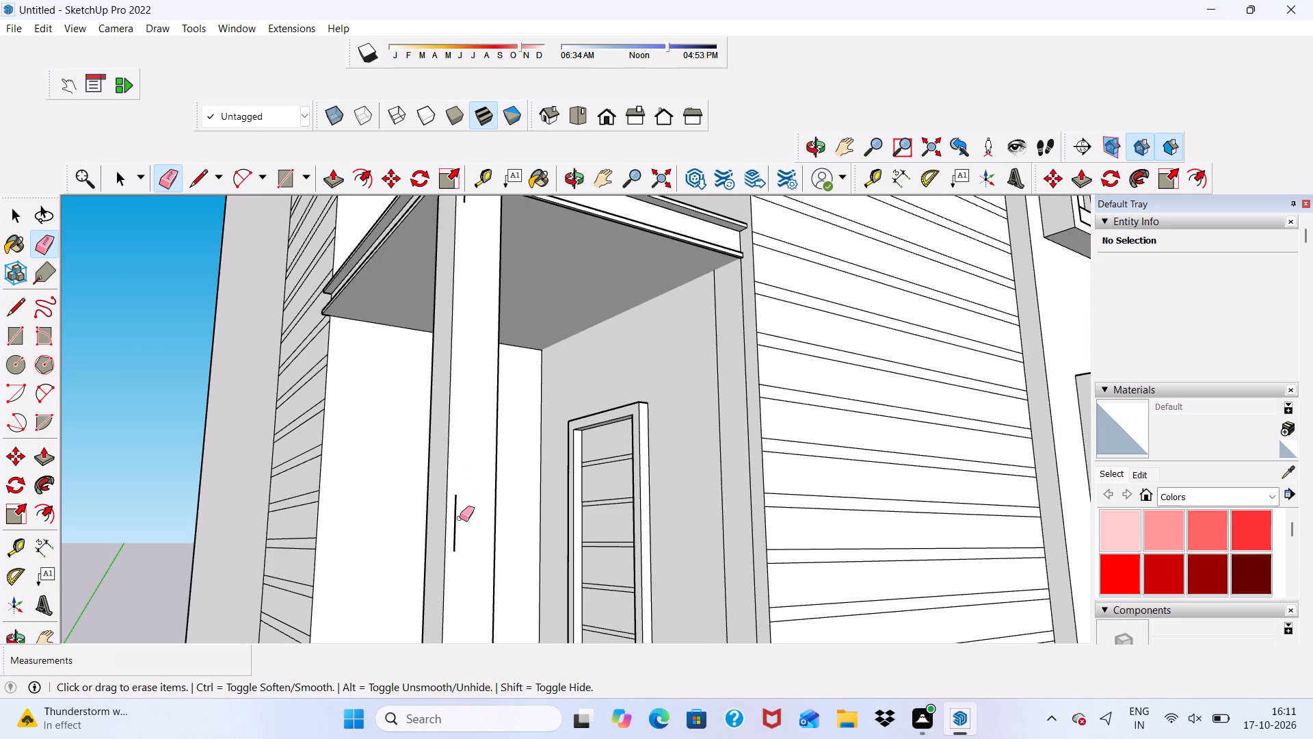
{"action": "left_click", "coordinate": [456, 530]}
Erase the leftover short vertical edges on the lower part of the upper balcony's corner column, down to its floor slab.
{"action": "scroll", "coordinate": [455, 508], "scroll_direction": "down", "scroll_amount": 4}
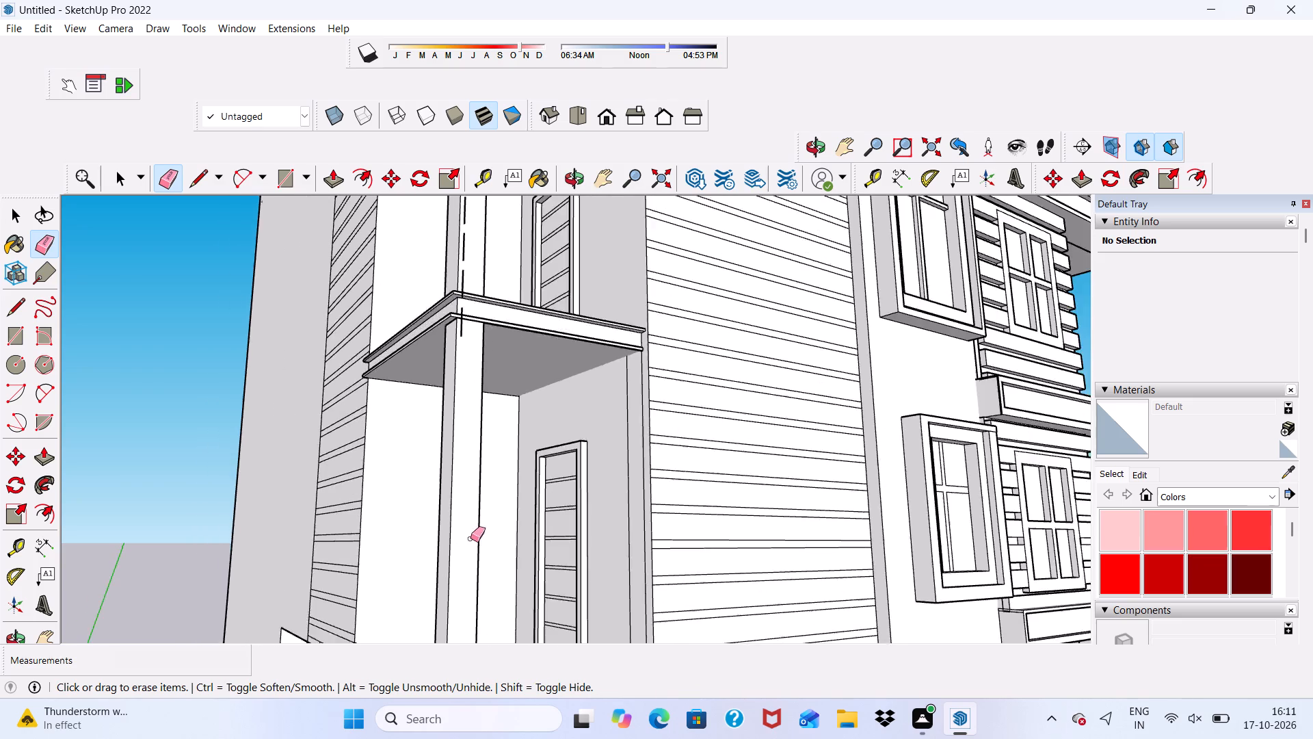
{"action": "scroll", "coordinate": [470, 539], "scroll_direction": "down", "scroll_amount": 8}
{"action": "scroll", "coordinate": [453, 301], "scroll_direction": "up", "scroll_amount": 6}
{"action": "scroll", "coordinate": [530, 528], "scroll_direction": "up", "scroll_amount": 6}
{"action": "scroll", "coordinate": [470, 566], "scroll_direction": "up", "scroll_amount": 4}
{"action": "left_click_drag", "start_coordinate": [435, 565], "coordinate": [421, 573]}
{"action": "left_click_drag", "start_coordinate": [425, 372], "coordinate": [425, 371]}
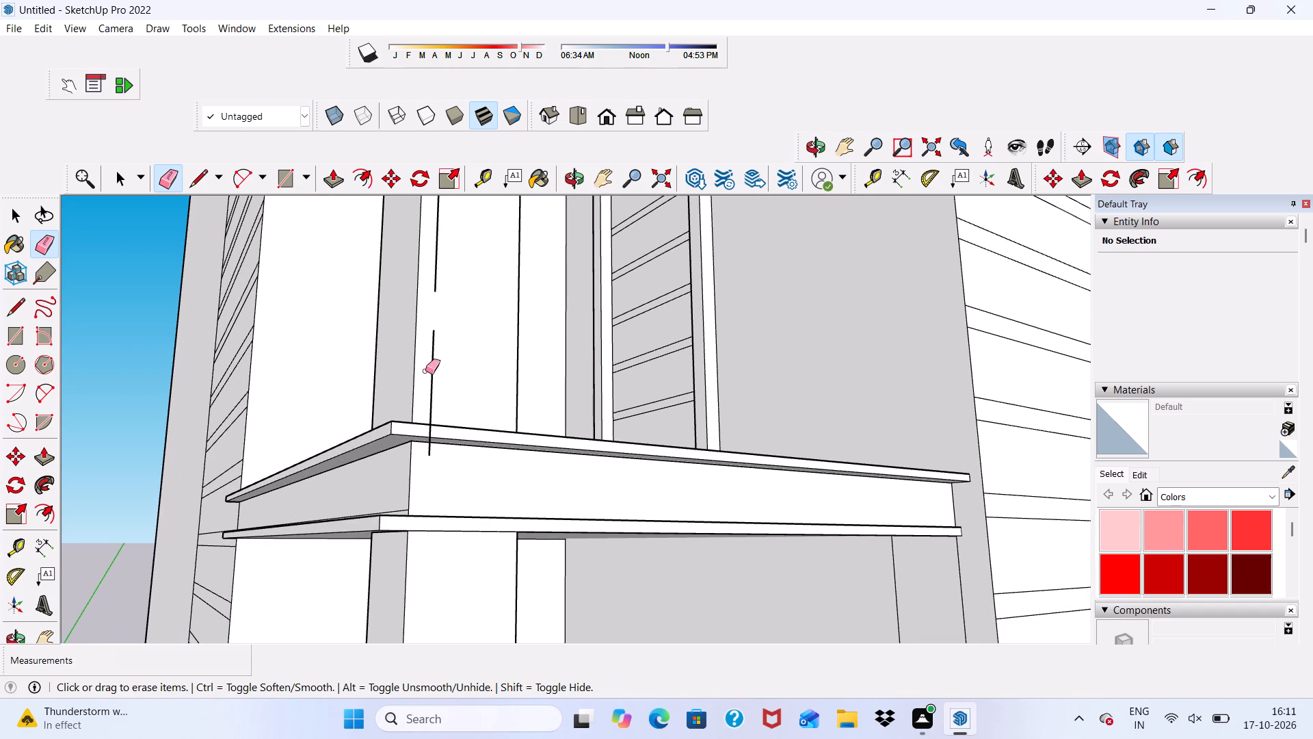
{"action": "left_click_drag", "start_coordinate": [425, 371], "coordinate": [434, 367]}
{"action": "left_click", "coordinate": [434, 265]}
{"action": "left_click", "coordinate": [434, 265]}
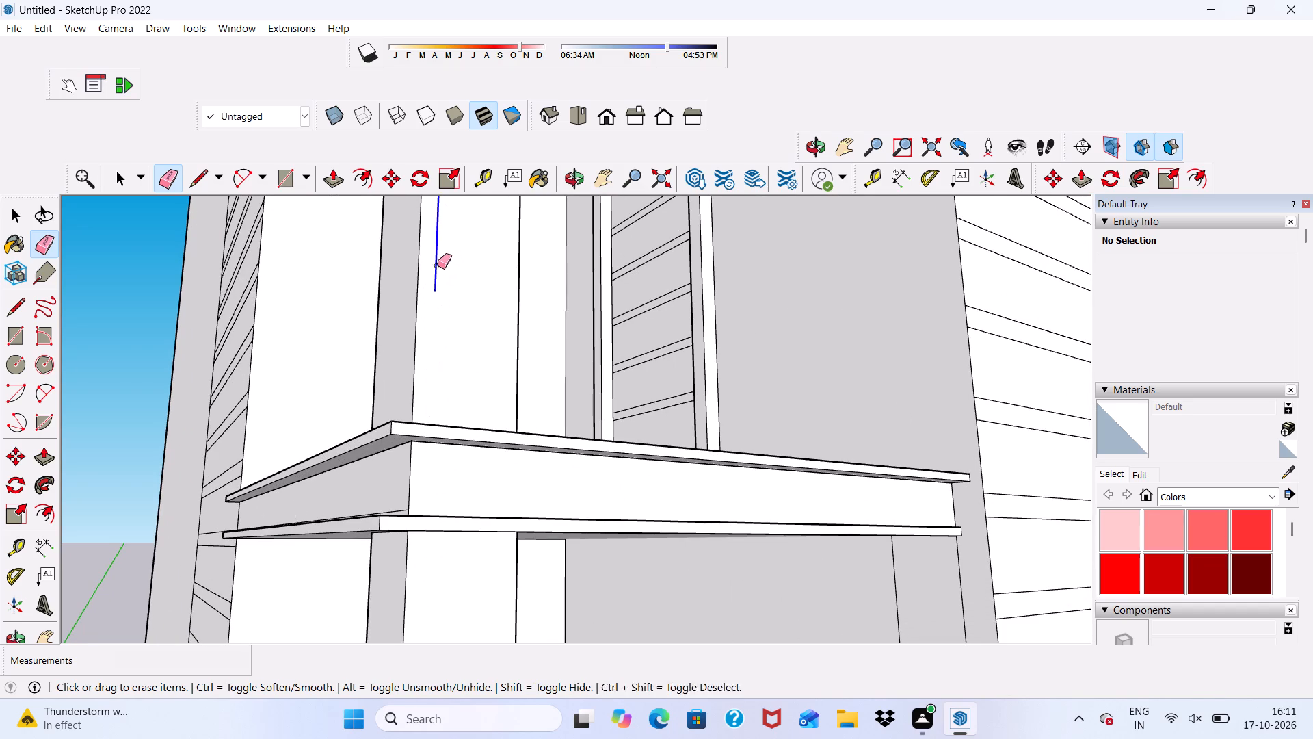
{"action": "scroll", "coordinate": [448, 333], "scroll_direction": "down", "scroll_amount": 20}
{"action": "scroll", "coordinate": [448, 333], "scroll_direction": "down", "scroll_amount": 1}
{"action": "scroll", "coordinate": [464, 291], "scroll_direction": "up", "scroll_amount": 11}
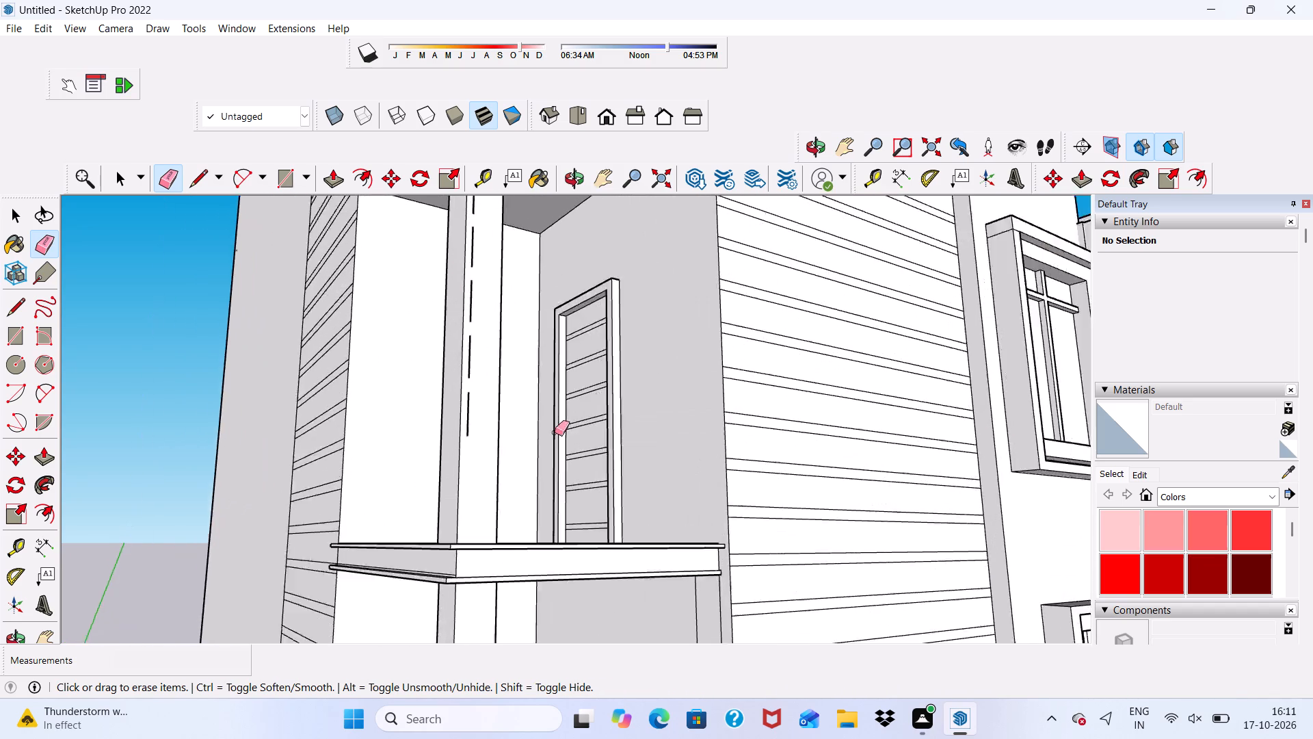
{"action": "scroll", "coordinate": [555, 432], "scroll_direction": "up", "scroll_amount": 3}
{"action": "left_click", "coordinate": [257, 354]}
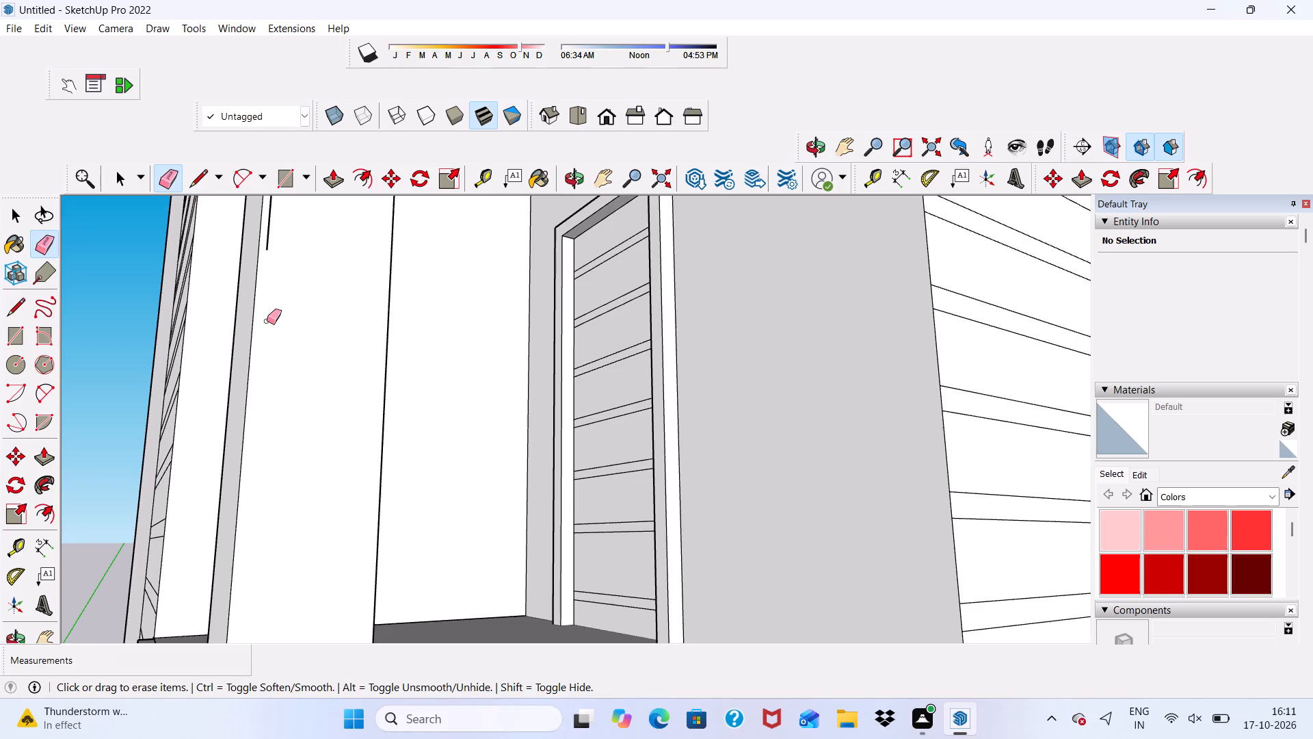
{"action": "left_click", "coordinate": [267, 216]}
{"action": "left_click", "coordinate": [268, 217]}
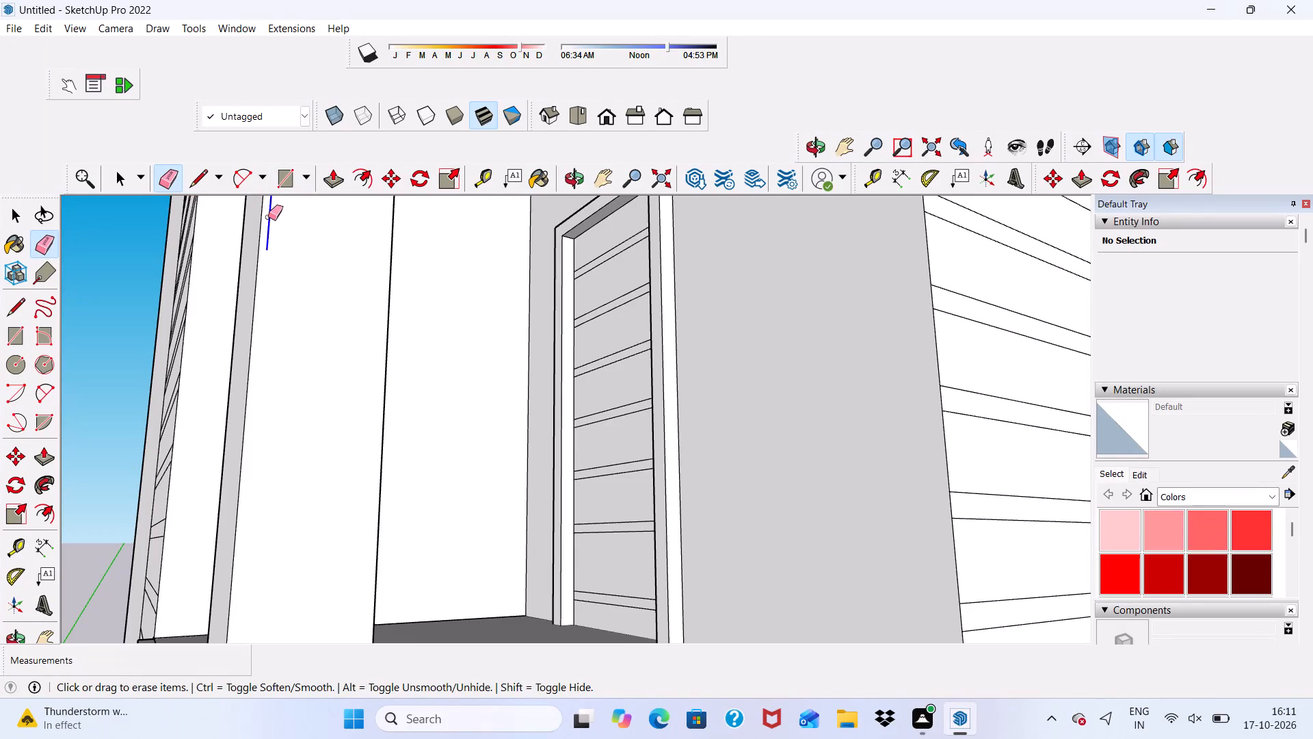
Erase the leftover short vertical edges along the middle of the upper balcony's corner column.
{"action": "scroll", "coordinate": [311, 239], "scroll_direction": "up", "scroll_amount": 1}
{"action": "scroll", "coordinate": [438, 482], "scroll_direction": "down", "scroll_amount": 14}
{"action": "scroll", "coordinate": [399, 437], "scroll_direction": "up", "scroll_amount": 8}
{"action": "scroll", "coordinate": [470, 503], "scroll_direction": "up", "scroll_amount": 2}
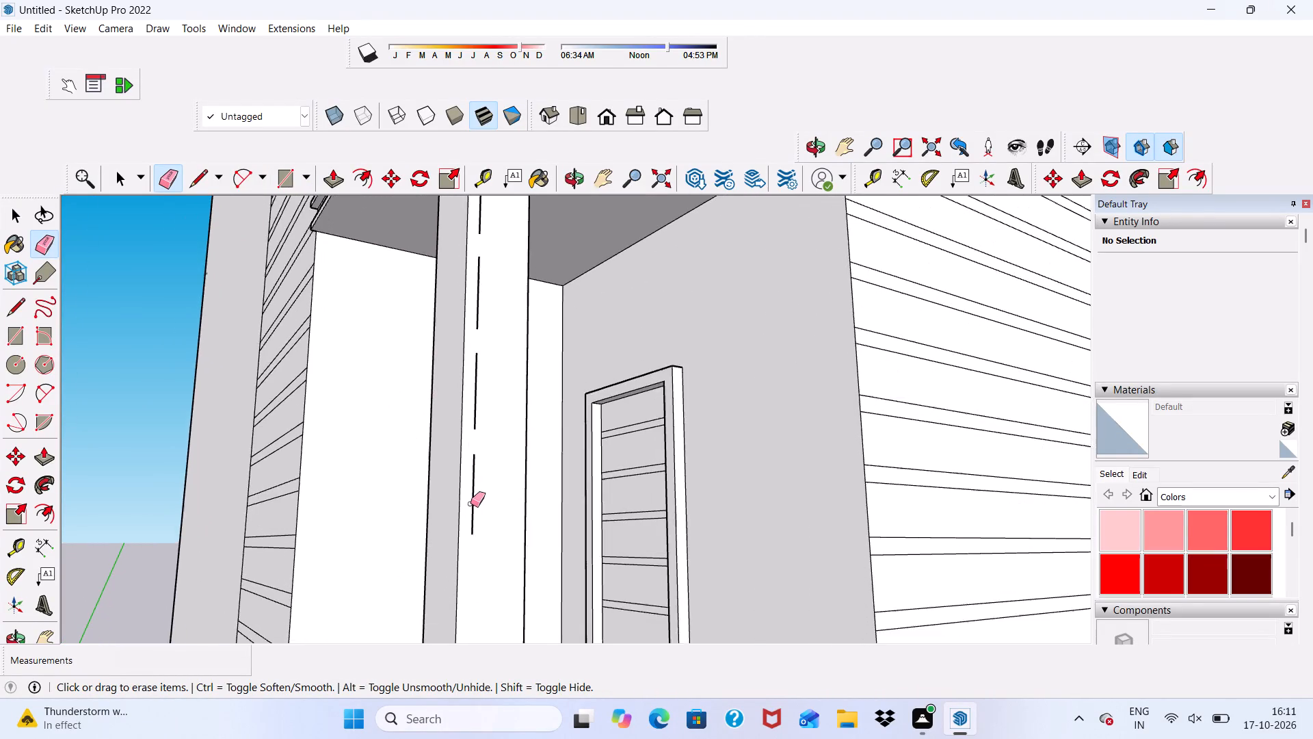
{"action": "scroll", "coordinate": [470, 504], "scroll_direction": "up", "scroll_amount": 3}
{"action": "left_click", "coordinate": [470, 493]}
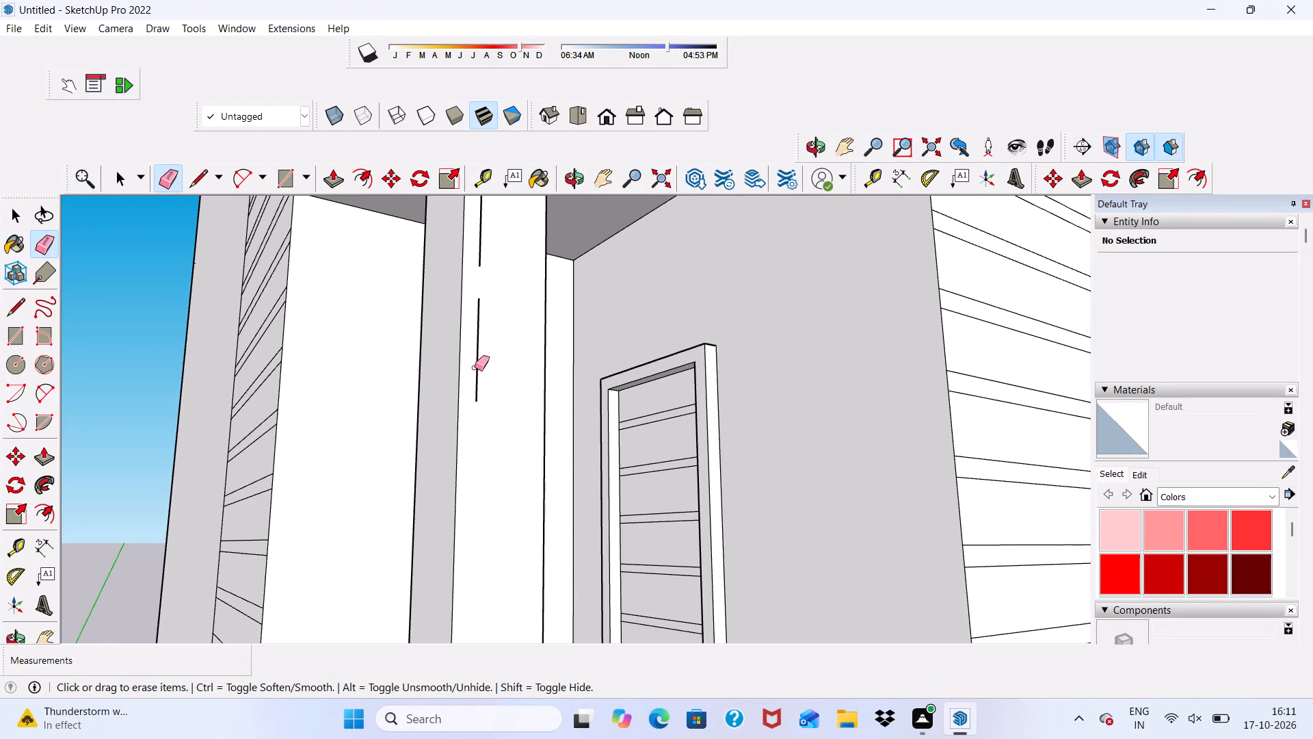
{"action": "left_click", "coordinate": [475, 367]}
{"action": "scroll", "coordinate": [483, 424], "scroll_direction": "down", "scroll_amount": 6}
{"action": "scroll", "coordinate": [499, 400], "scroll_direction": "up", "scroll_amount": 14}
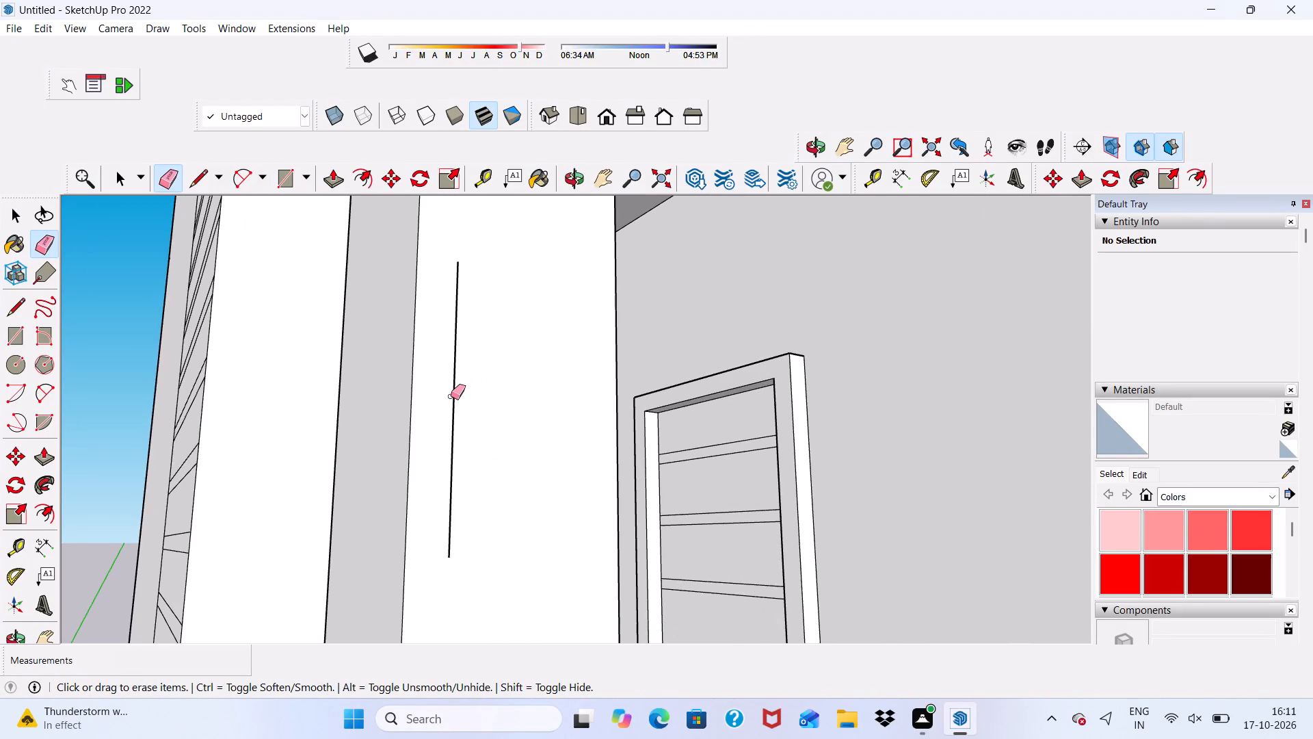
{"action": "left_click_drag", "start_coordinate": [451, 396], "coordinate": [457, 393]}
{"action": "scroll", "coordinate": [457, 393], "scroll_direction": "down", "scroll_amount": 7}
{"action": "scroll", "coordinate": [465, 285], "scroll_direction": "up", "scroll_amount": 4}
{"action": "left_click_drag", "start_coordinate": [477, 246], "coordinate": [475, 261]}
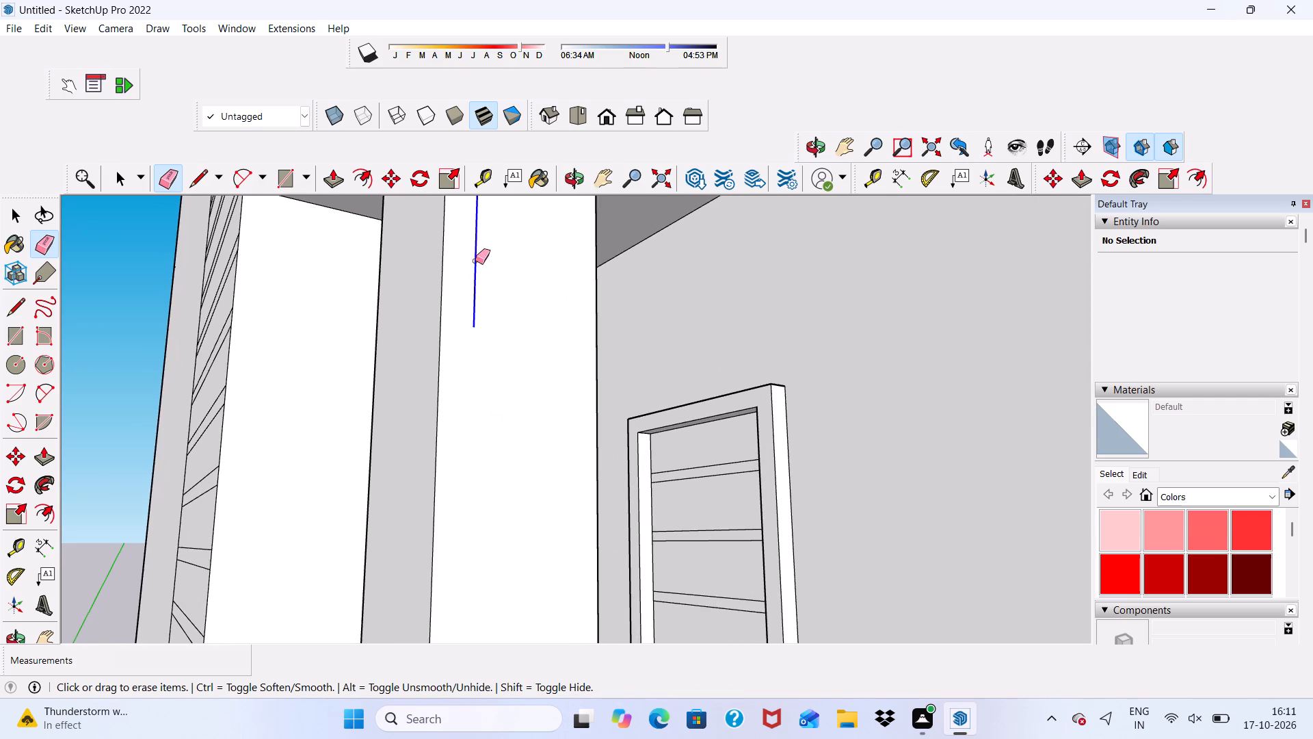
Erase the remaining short vertical edges on the top part of the upper balcony's corner column, below the head beam.
{"action": "scroll", "coordinate": [485, 354], "scroll_direction": "down", "scroll_amount": 20}
{"action": "scroll", "coordinate": [485, 354], "scroll_direction": "down", "scroll_amount": 1}
{"action": "scroll", "coordinate": [515, 311], "scroll_direction": "up", "scroll_amount": 11}
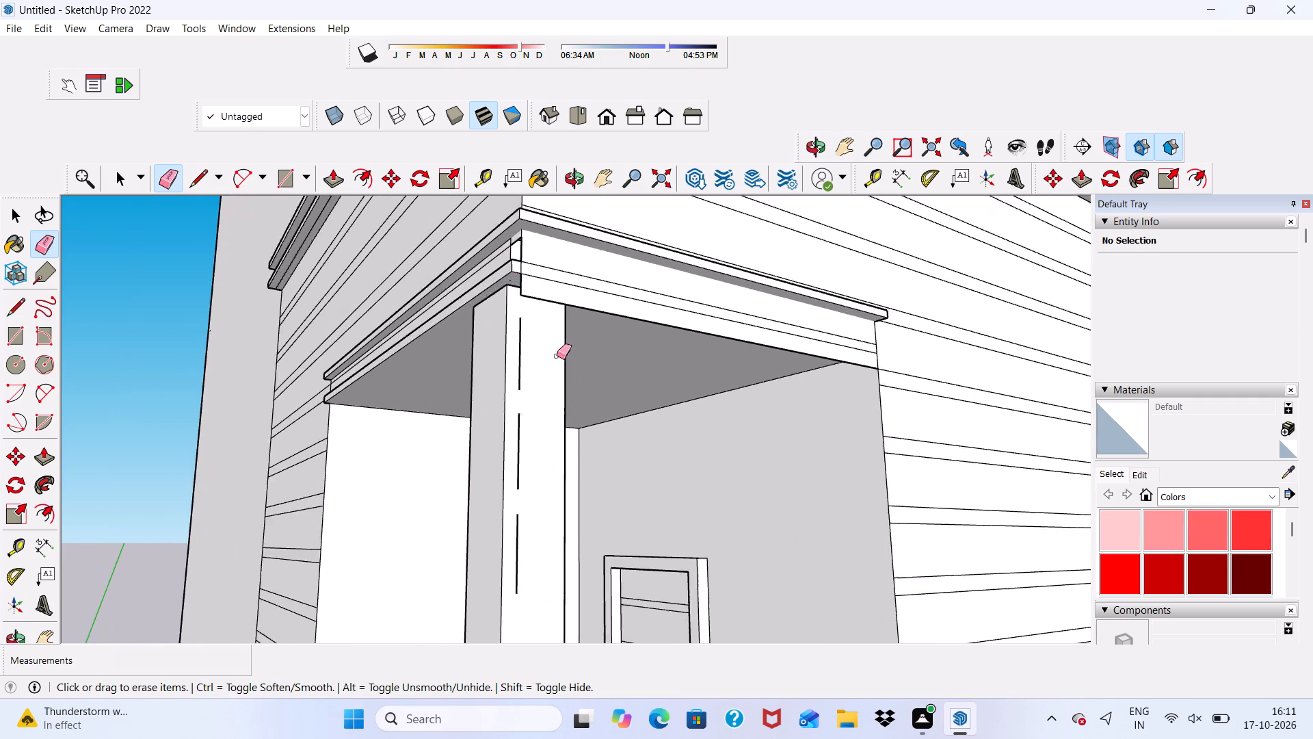
{"action": "scroll", "coordinate": [557, 356], "scroll_direction": "up", "scroll_amount": 2}
{"action": "left_click_drag", "start_coordinate": [501, 342], "coordinate": [507, 347]}
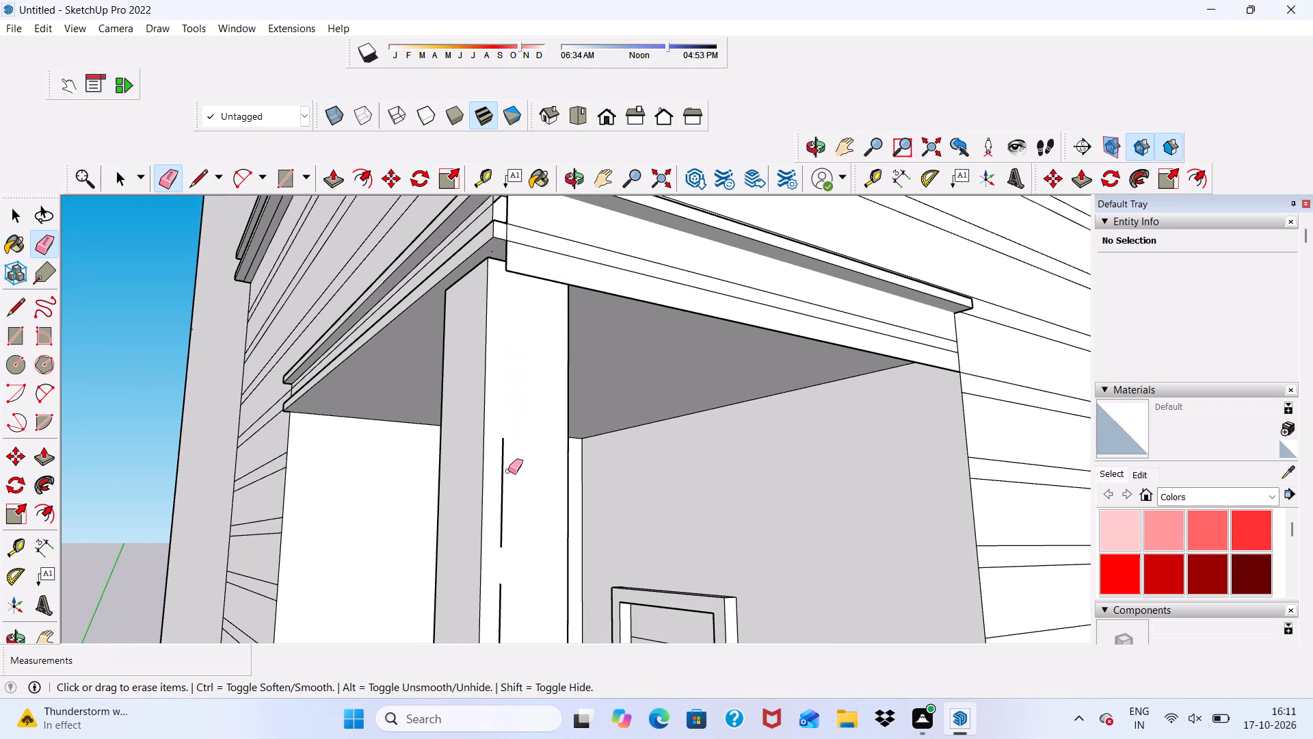
{"action": "left_click_drag", "start_coordinate": [498, 476], "coordinate": [512, 468]}
{"action": "scroll", "coordinate": [512, 452], "scroll_direction": "down", "scroll_amount": 5}
{"action": "scroll", "coordinate": [518, 596], "scroll_direction": "up", "scroll_amount": 3}
{"action": "left_click_drag", "start_coordinate": [500, 567], "coordinate": [507, 569]}
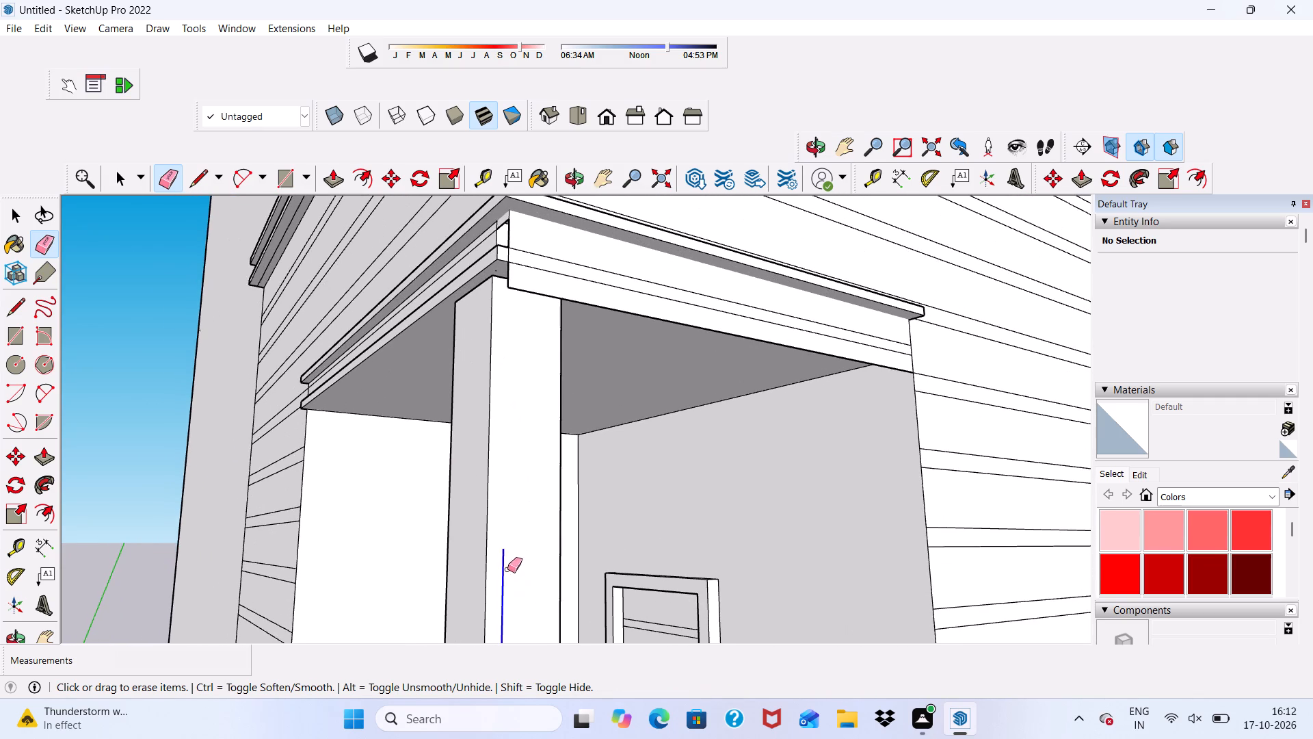
Erase the leftover vertical edges at the outer corner of the beam above the upper balcony.
{"action": "scroll", "coordinate": [507, 484], "scroll_direction": "down", "scroll_amount": 6}
{"action": "middle_click_drag", "start_coordinate": [589, 387], "coordinate": [723, 411]}
{"action": "scroll", "coordinate": [711, 367], "scroll_direction": "up", "scroll_amount": 2}
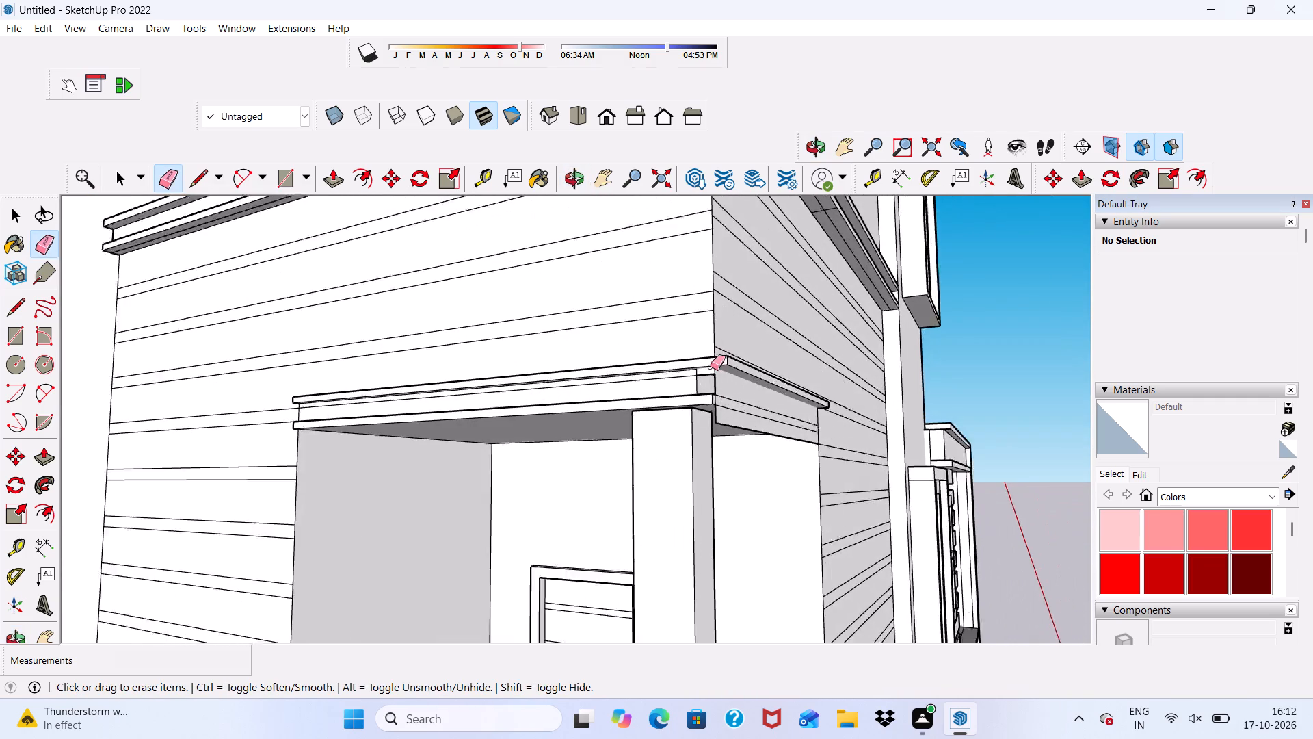
{"action": "scroll", "coordinate": [711, 367], "scroll_direction": "up", "scroll_amount": 8}
{"action": "left_click", "coordinate": [684, 387]}
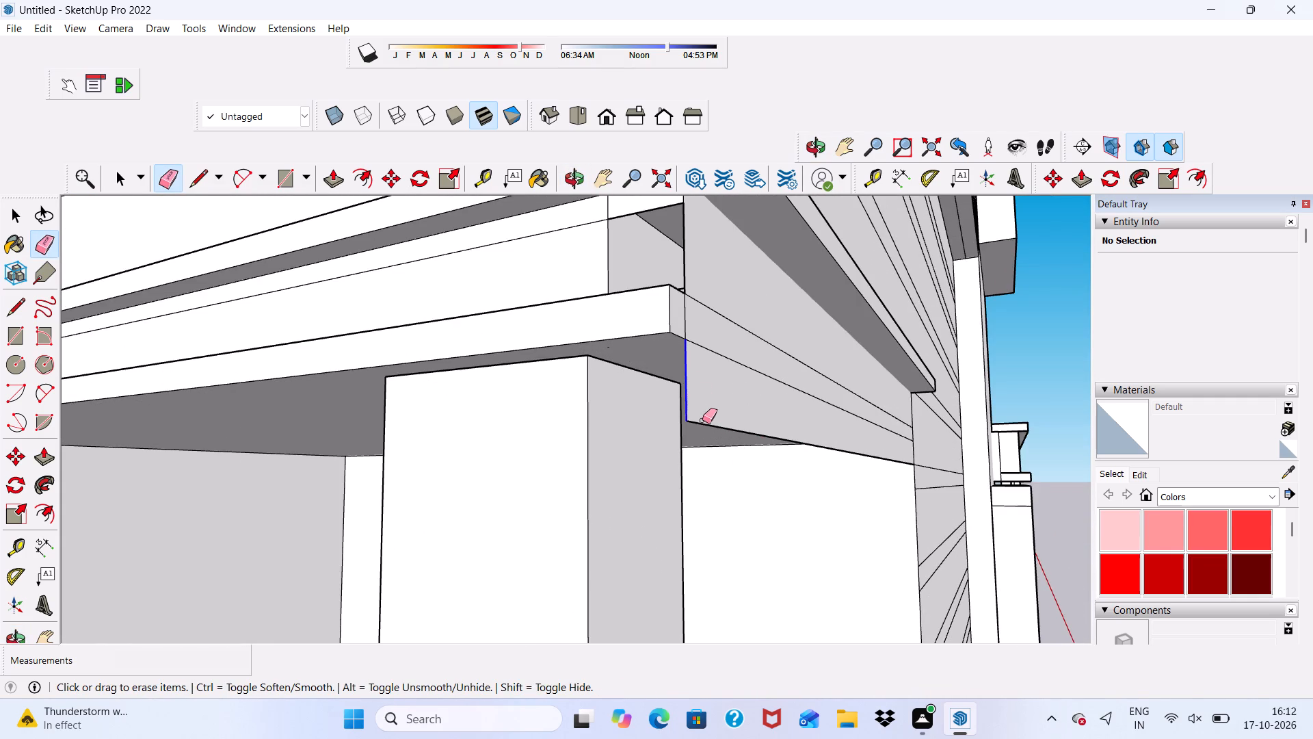
{"action": "left_click_drag", "start_coordinate": [702, 420], "coordinate": [705, 430]}
Delete the leftover strip face between the two ledges of the beam above the upper balcony's opening.
{"action": "scroll", "coordinate": [579, 454], "scroll_direction": "down", "scroll_amount": 6}
{"action": "middle_click_drag", "start_coordinate": [706, 473], "coordinate": [520, 469]}
{"action": "scroll", "coordinate": [530, 453], "scroll_direction": "up", "scroll_amount": 1}
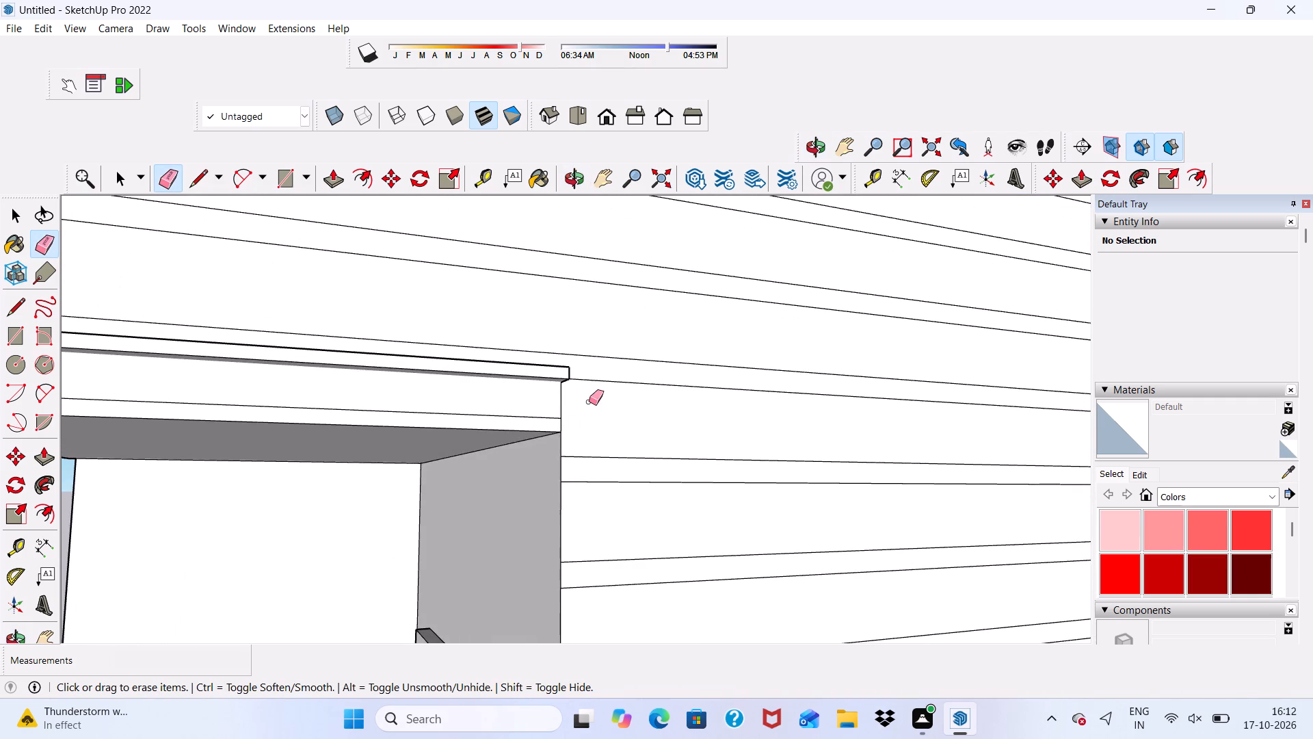
{"action": "scroll", "coordinate": [602, 396], "scroll_direction": "down", "scroll_amount": 5}
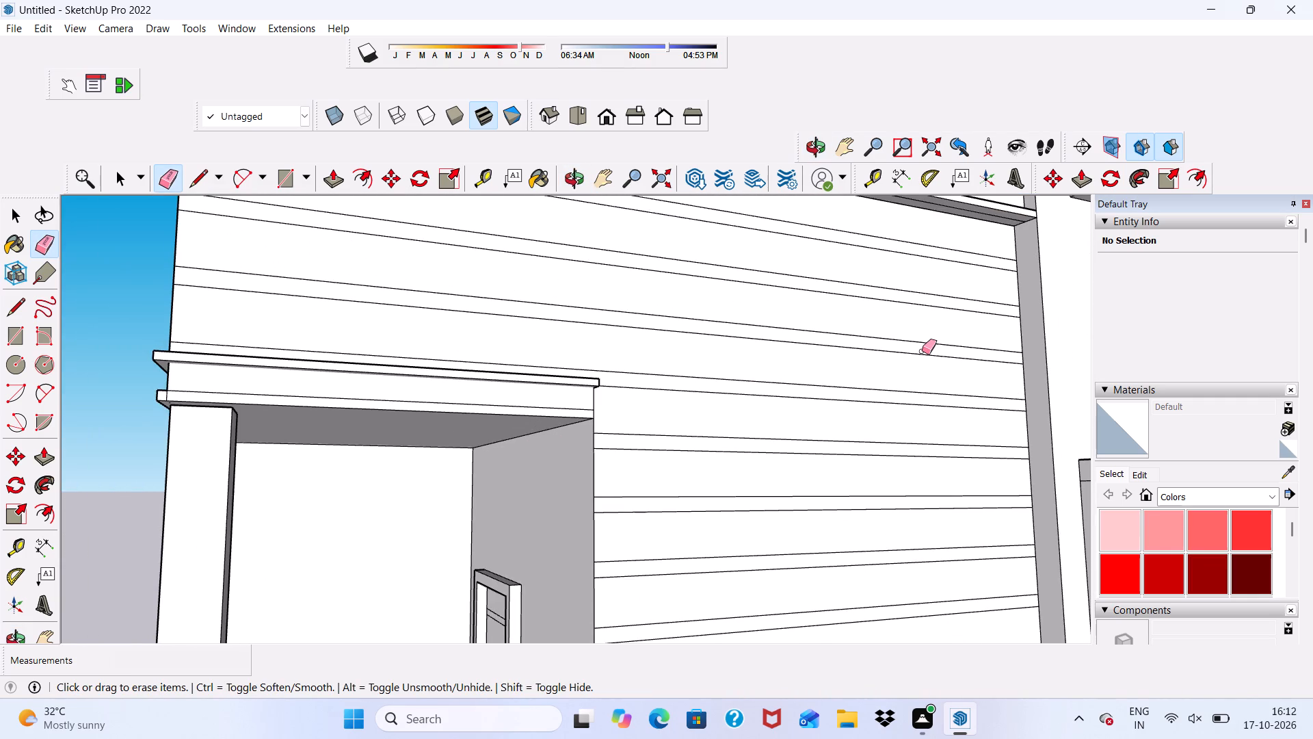
{"action": "key", "text": "space"}
{"action": "scroll", "coordinate": [631, 346], "scroll_direction": "up", "scroll_amount": 3}
{"action": "middle_click_drag", "start_coordinate": [684, 302], "coordinate": [663, 341]}
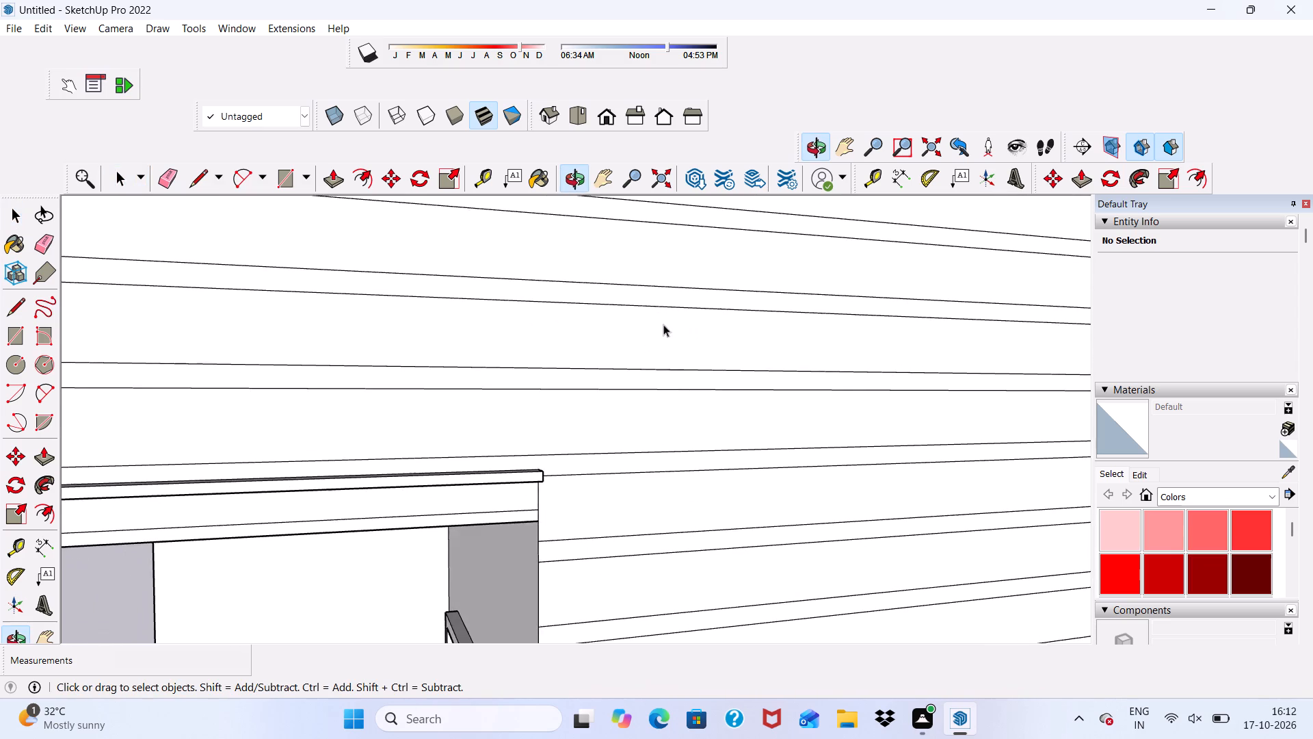
{"action": "scroll", "coordinate": [507, 454], "scroll_direction": "up", "scroll_amount": 3}
{"action": "left_click", "coordinate": [500, 502]}
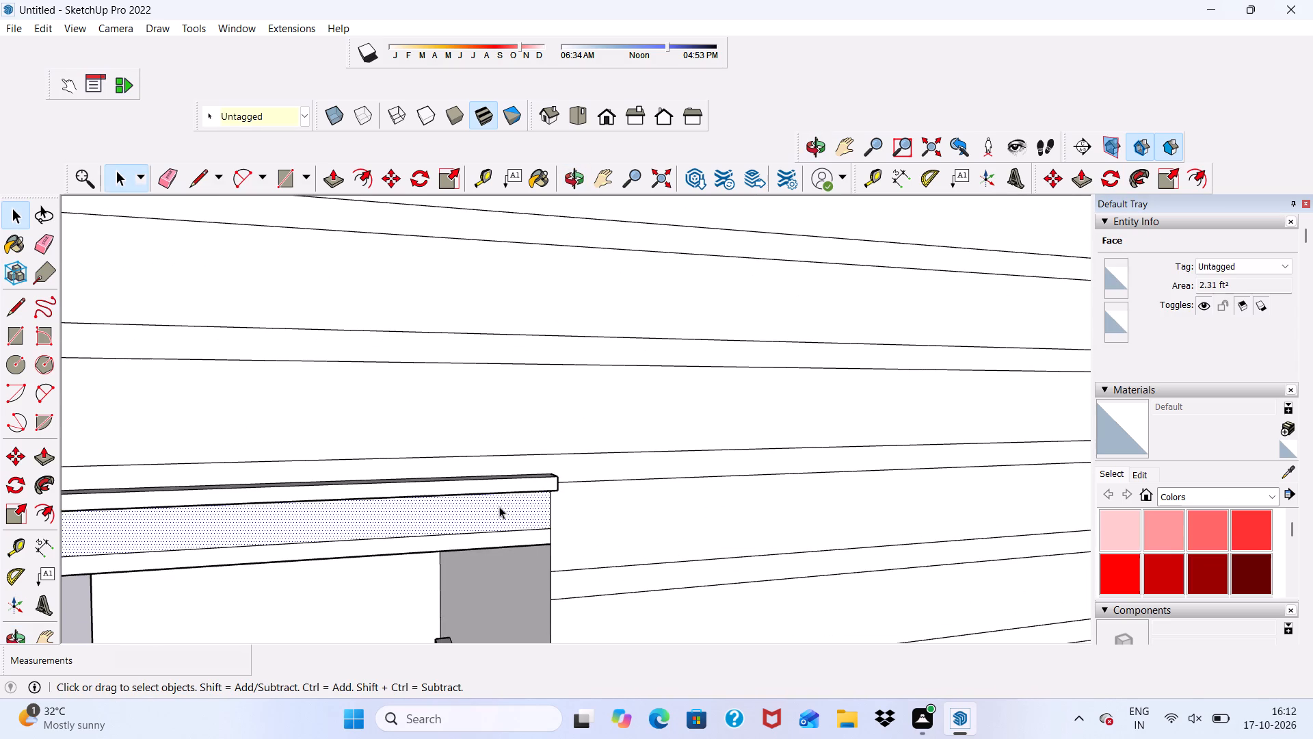
{"action": "key", "text": "Delete"}
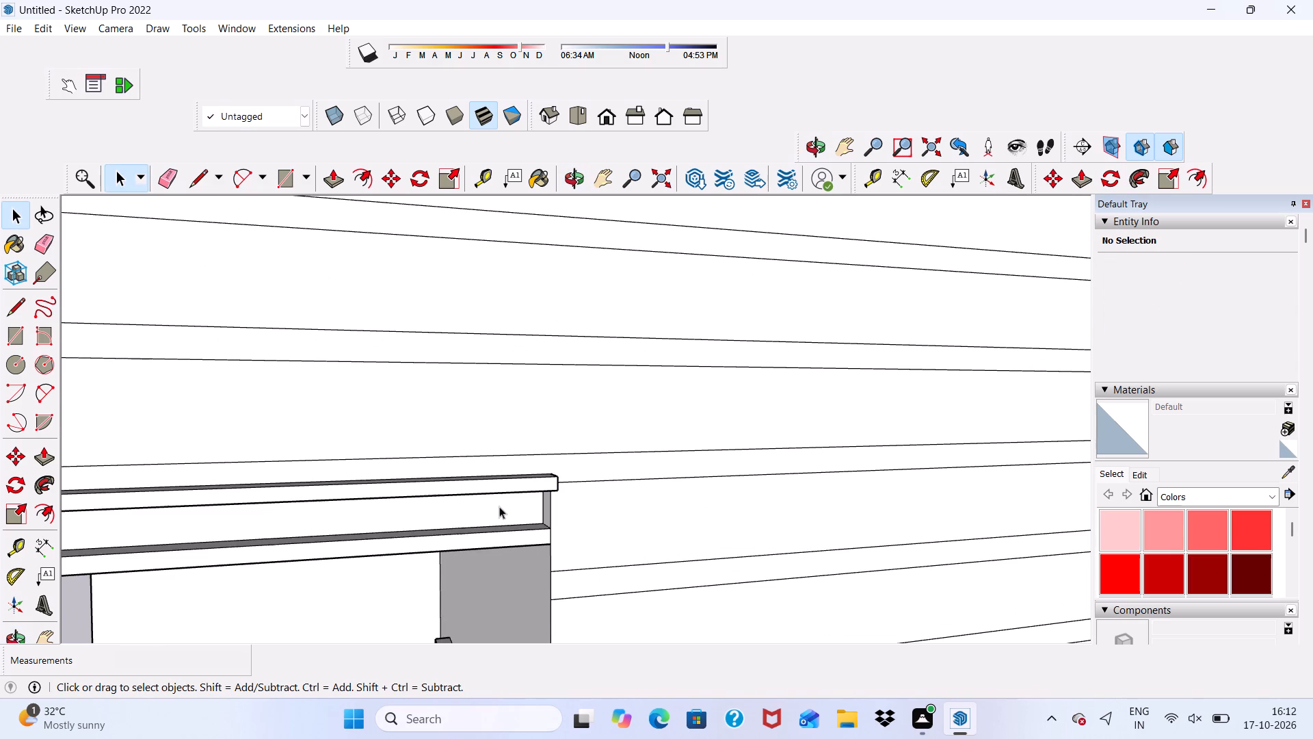
Push/Pull the topmost wide band of the front wall, directly beneath the cornice, outward by 3".
{"action": "scroll", "coordinate": [403, 385], "scroll_direction": "down", "scroll_amount": 11}
{"action": "middle_click_drag", "start_coordinate": [557, 400], "coordinate": [368, 347]}
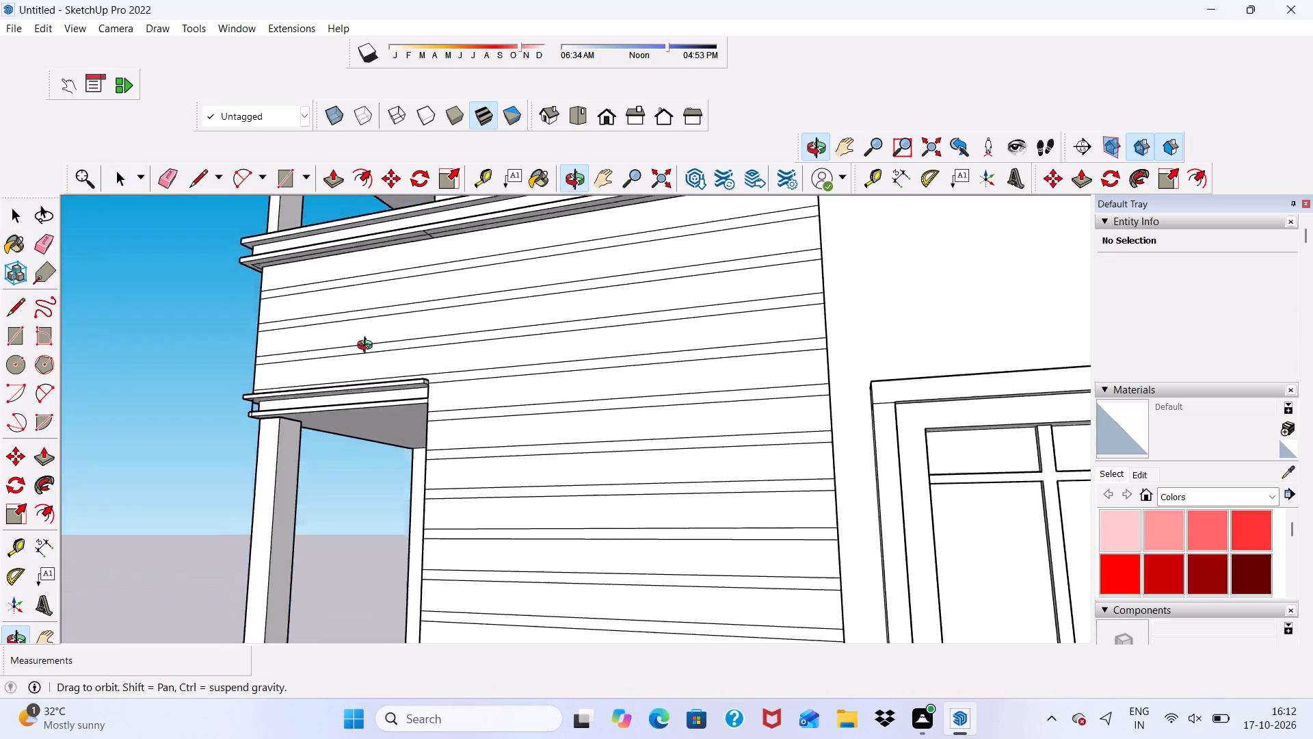
{"action": "middle_click_drag", "start_coordinate": [368, 347], "coordinate": [536, 359]}
{"action": "scroll", "coordinate": [691, 290], "scroll_direction": "up", "scroll_amount": 1}
{"action": "scroll", "coordinate": [702, 265], "scroll_direction": "down", "scroll_amount": 7}
{"action": "scroll", "coordinate": [612, 337], "scroll_direction": "up", "scroll_amount": 1}
{"action": "scroll", "coordinate": [357, 287], "scroll_direction": "down", "scroll_amount": 3}
{"action": "middle_click_drag", "start_coordinate": [416, 430], "coordinate": [503, 432]}
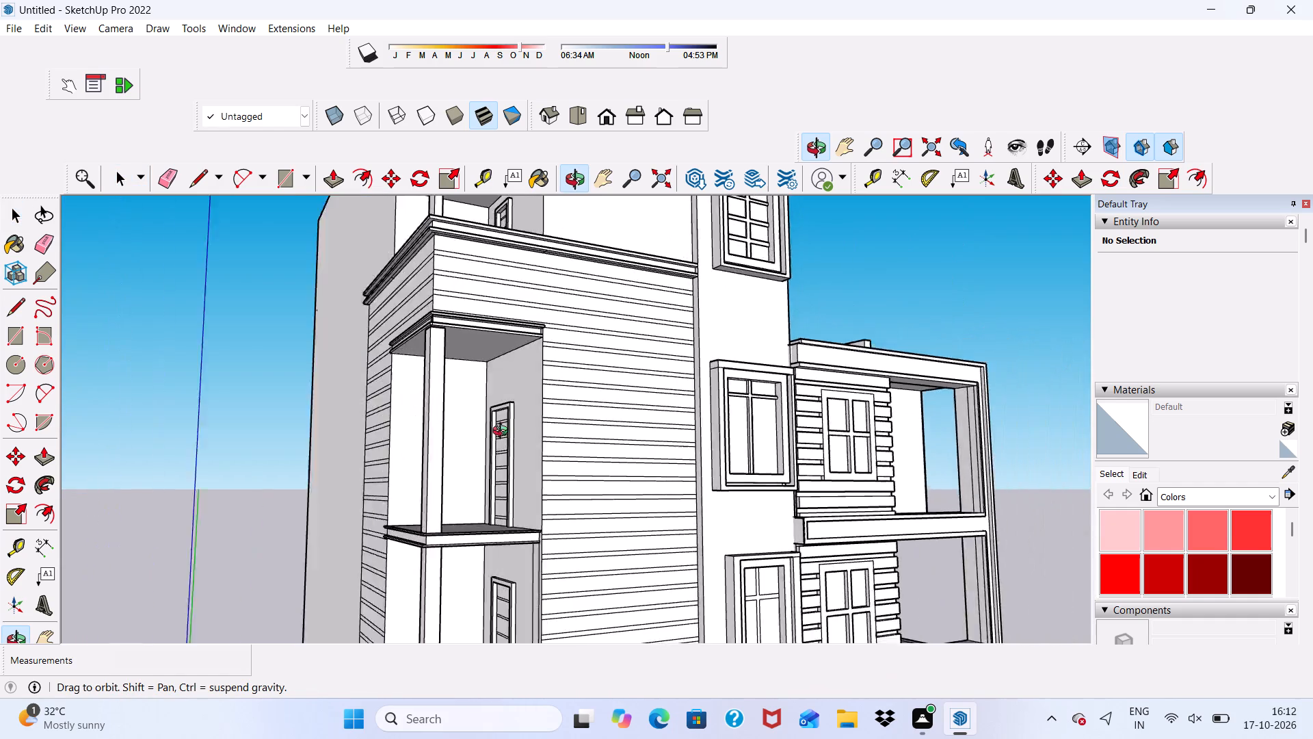
{"action": "middle_click_drag", "start_coordinate": [503, 432], "coordinate": [533, 178]}
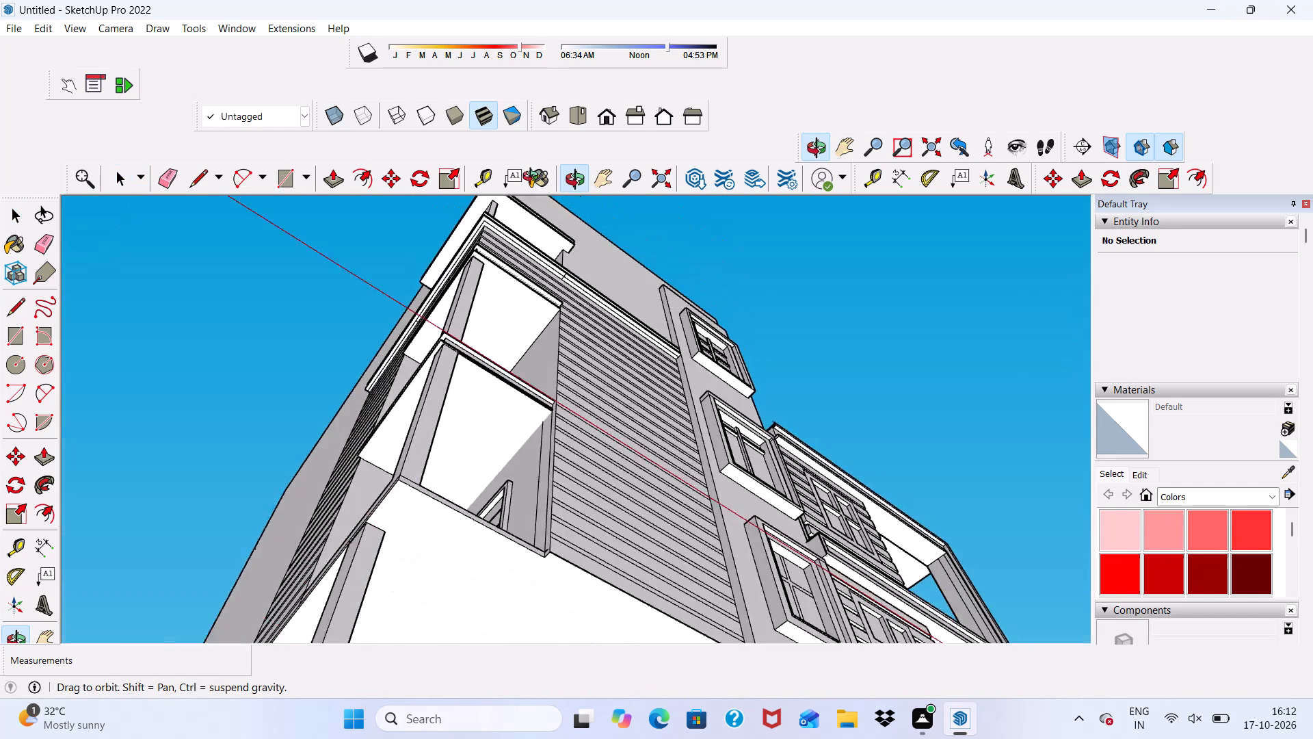
{"action": "middle_click_drag", "start_coordinate": [533, 178], "coordinate": [392, 330]}
{"action": "scroll", "coordinate": [446, 300], "scroll_direction": "down", "scroll_amount": 5}
{"action": "middle_click_drag", "start_coordinate": [595, 317], "coordinate": [494, 490]}
{"action": "scroll", "coordinate": [581, 257], "scroll_direction": "up", "scroll_amount": 7}
{"action": "middle_click_drag", "start_coordinate": [399, 324], "coordinate": [386, 220]}
{"action": "scroll", "coordinate": [342, 328], "scroll_direction": "up", "scroll_amount": 7}
{"action": "left_click", "coordinate": [336, 312]}
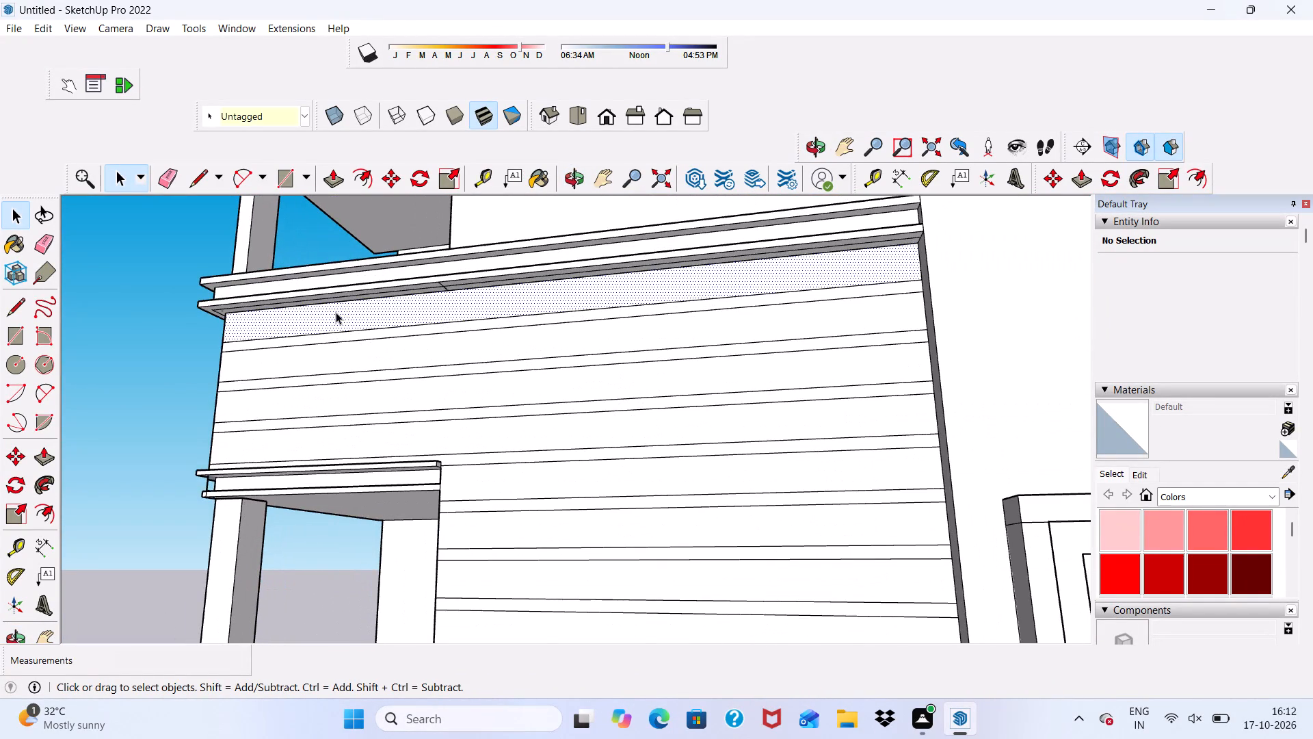
{"action": "left_click", "coordinate": [340, 177]}
{"action": "scroll", "coordinate": [457, 357], "scroll_direction": "down", "scroll_amount": 4}
{"action": "scroll", "coordinate": [503, 305], "scroll_direction": "up", "scroll_amount": 5}
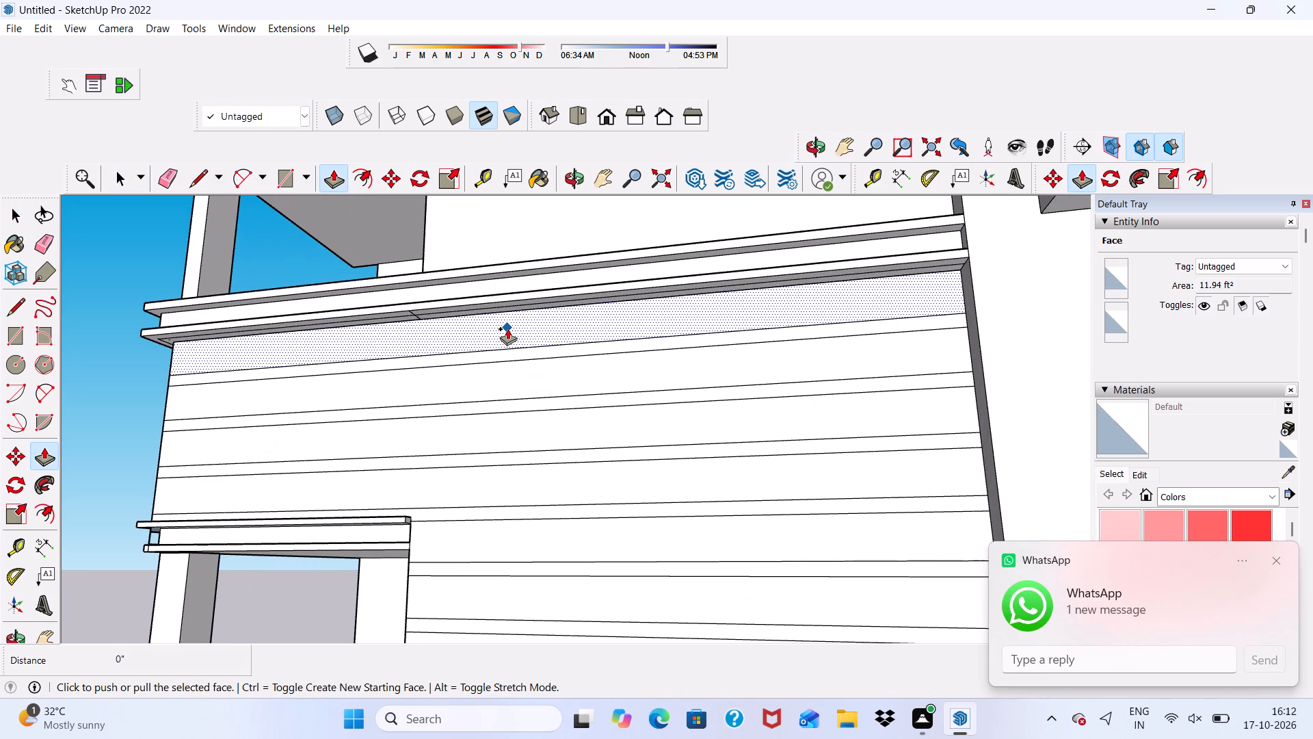
{"action": "left_click", "coordinate": [507, 328]}
{"action": "type", "text": "3\""}
{"action": "key", "text": "Return"}
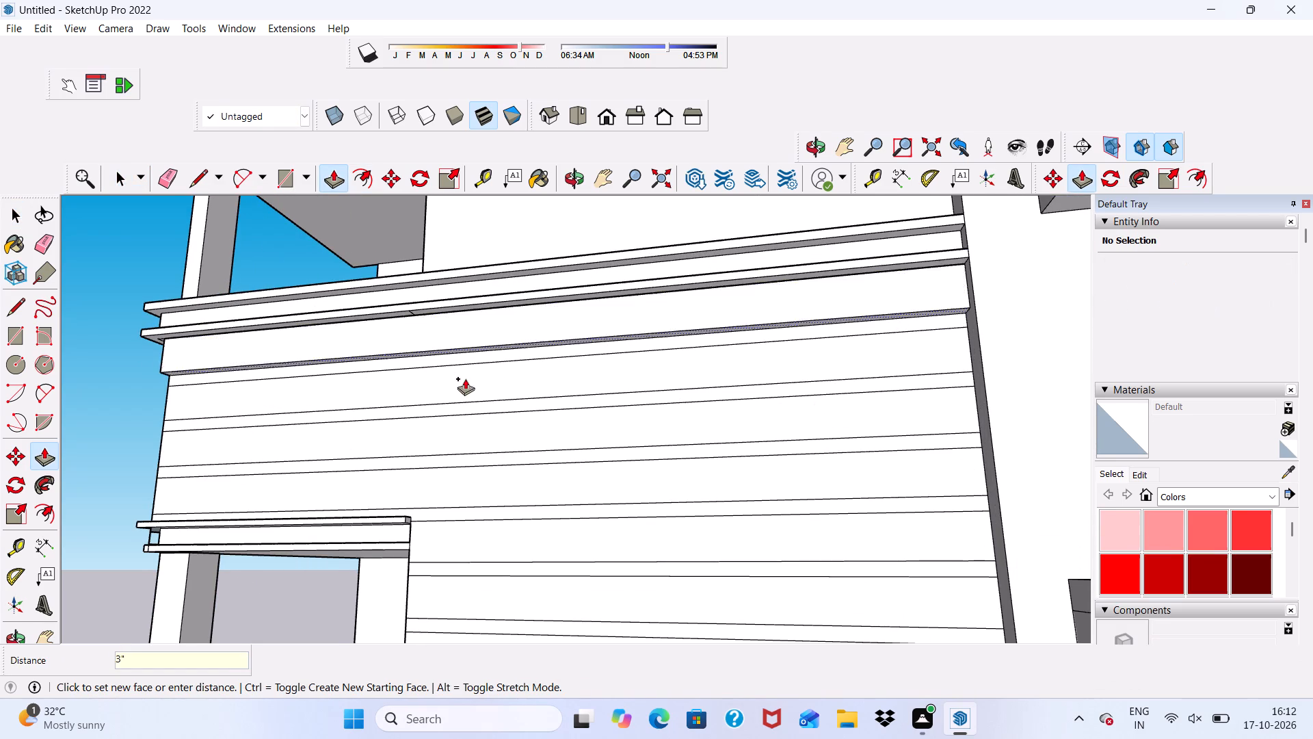
Push/Pull the next three full-width bands above the upper balcony outward by 3", matching the band beneath the cornice.
{"action": "scroll", "coordinate": [465, 378], "scroll_direction": "up", "scroll_amount": 5}
{"action": "left_click", "coordinate": [461, 381]}
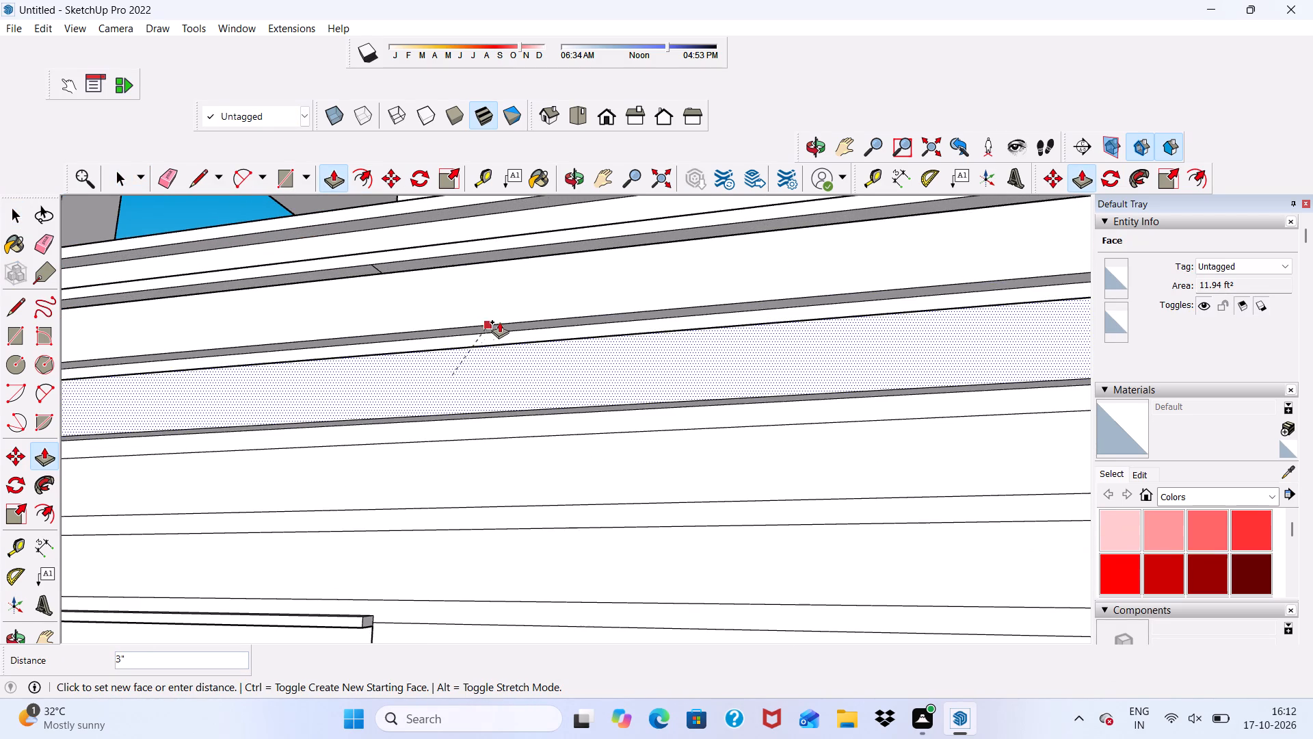
{"action": "left_click", "coordinate": [501, 320]}
{"action": "left_click", "coordinate": [458, 482]}
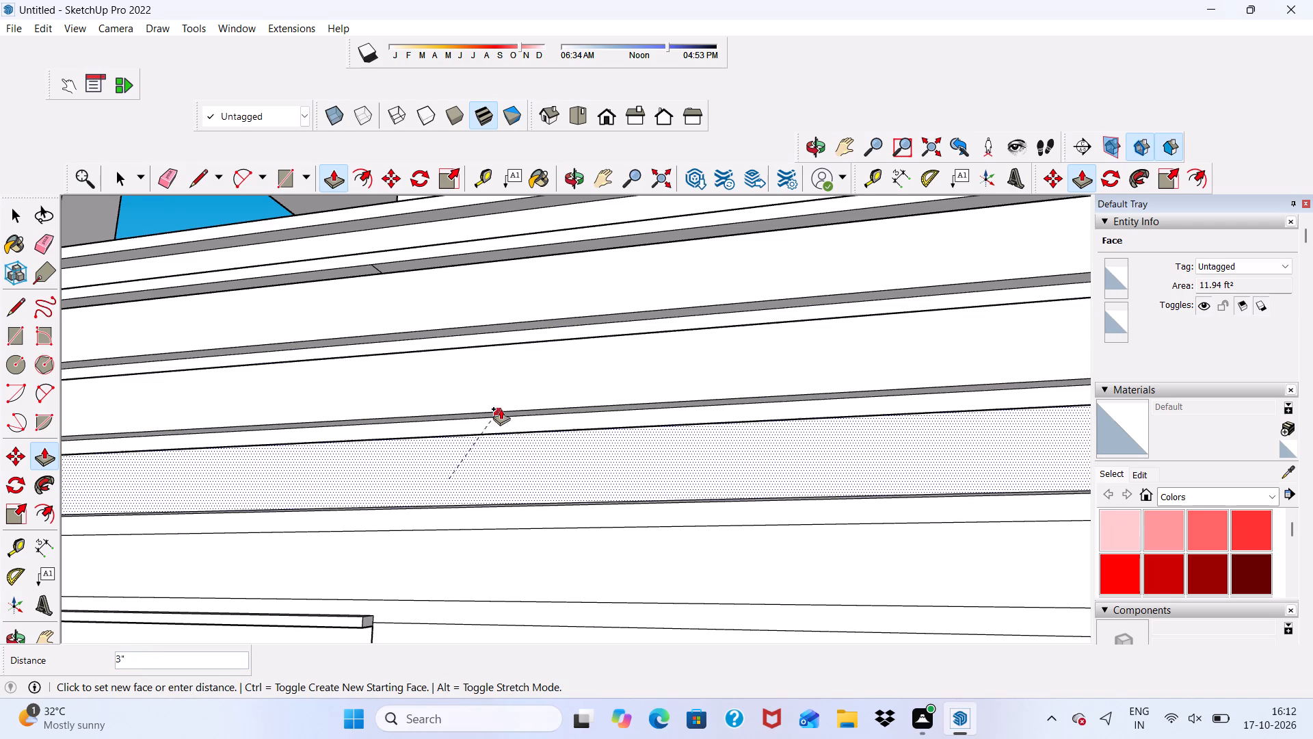
{"action": "left_click_drag", "start_coordinate": [630, 407], "coordinate": [633, 409]}
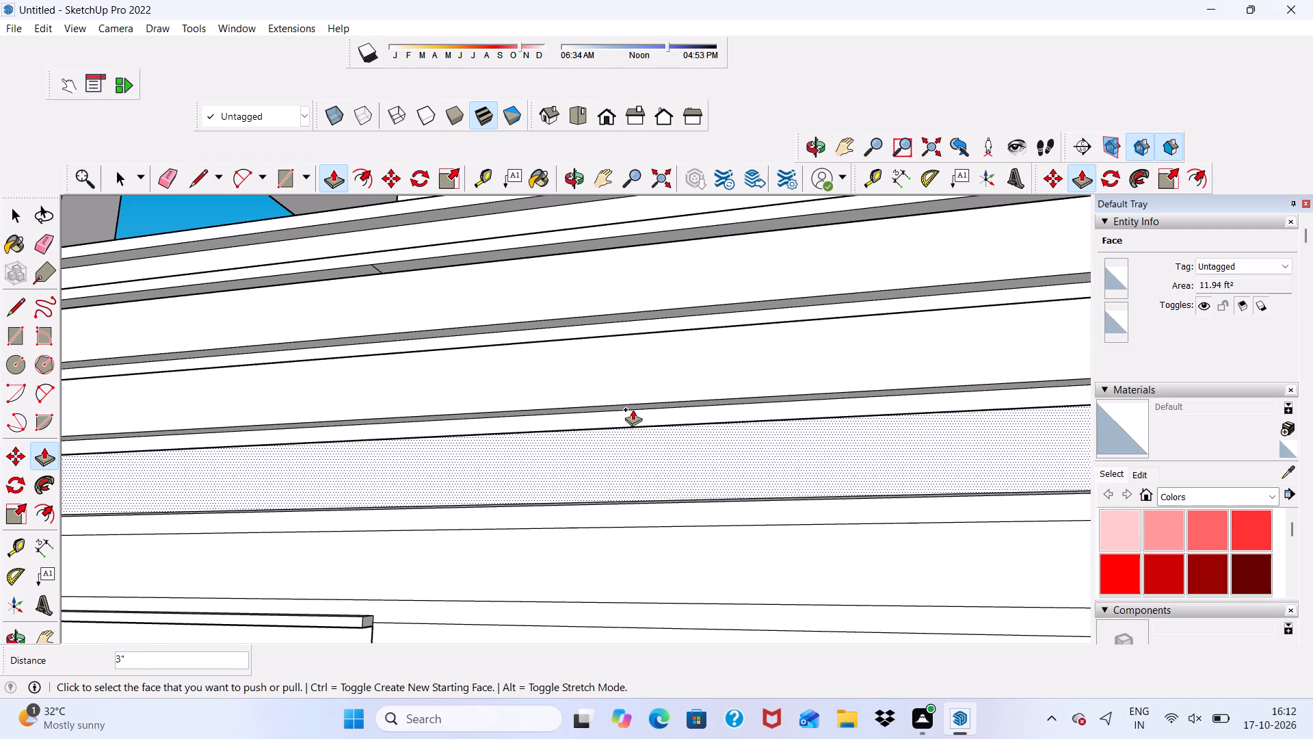
{"action": "left_click_drag", "start_coordinate": [633, 409], "coordinate": [633, 421]}
{"action": "left_click", "coordinate": [431, 547]}
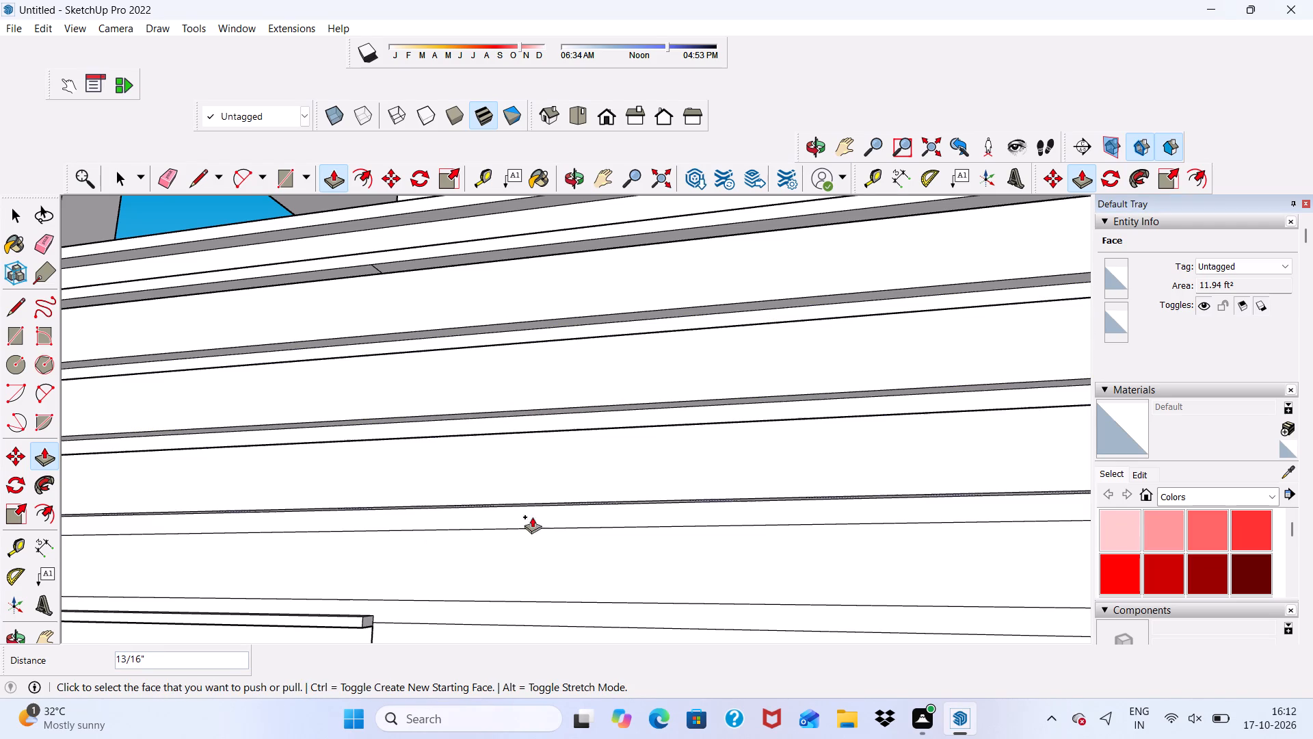
{"action": "left_click", "coordinate": [486, 540]}
{"action": "left_click", "coordinate": [586, 498]}
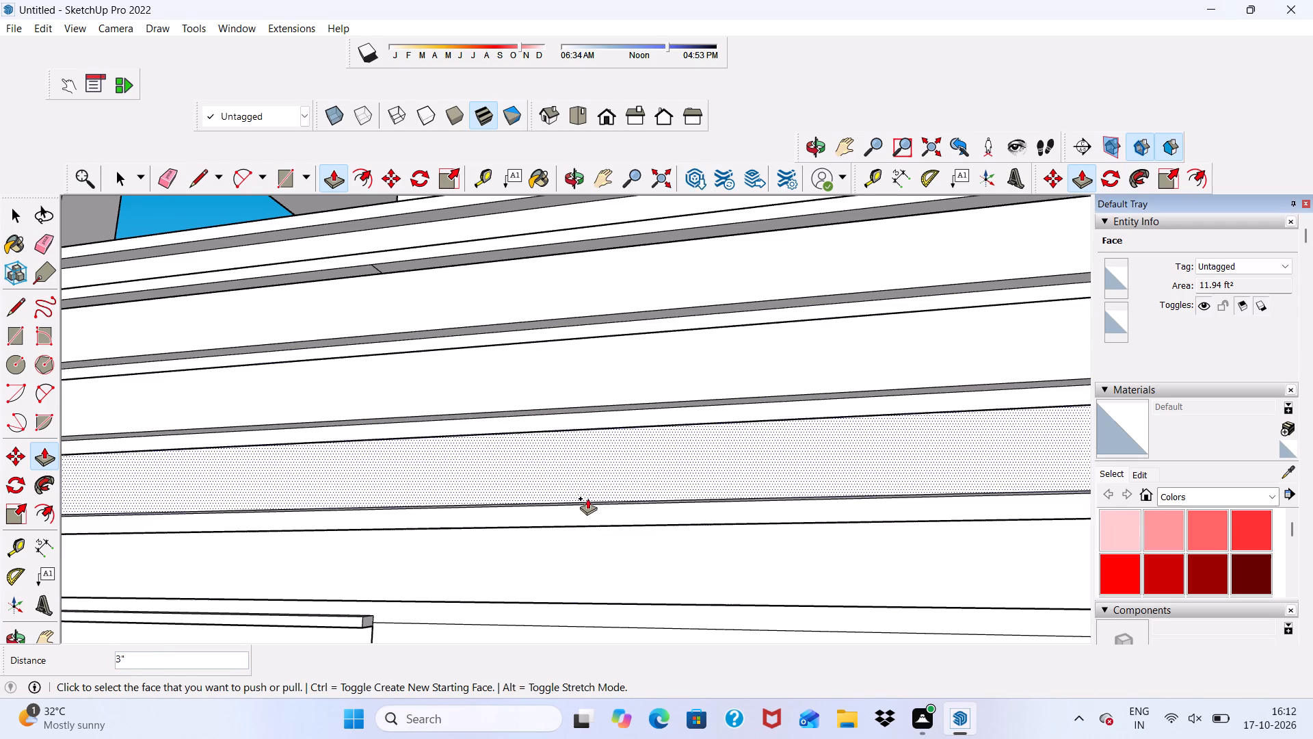
Push/Pull the first two shorter bands of the front wall beside the upper balcony's head outward by 3".
{"action": "scroll", "coordinate": [513, 386], "scroll_direction": "down", "scroll_amount": 13}
{"action": "scroll", "coordinate": [624, 317], "scroll_direction": "up", "scroll_amount": 1}
{"action": "middle_click_drag", "start_coordinate": [565, 497], "coordinate": [473, 569]}
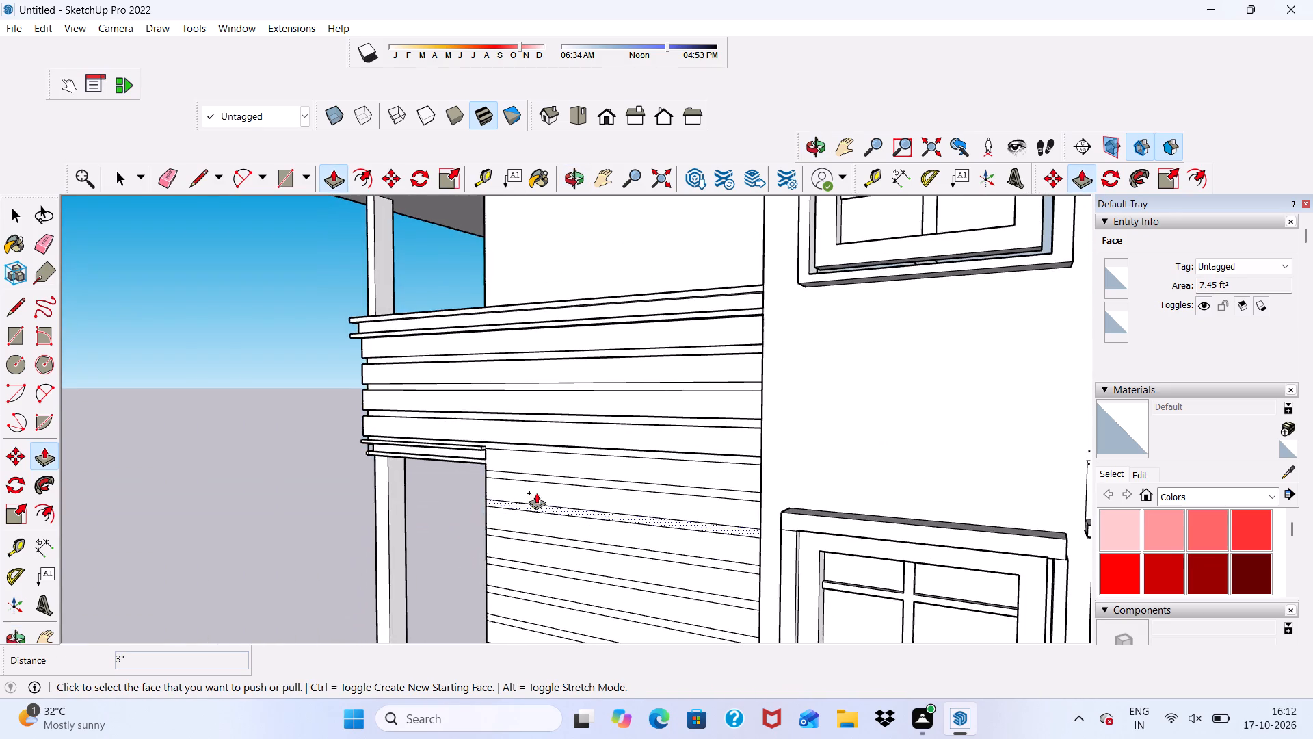
{"action": "scroll", "coordinate": [537, 472], "scroll_direction": "up", "scroll_amount": 7}
{"action": "left_click", "coordinate": [536, 465]}
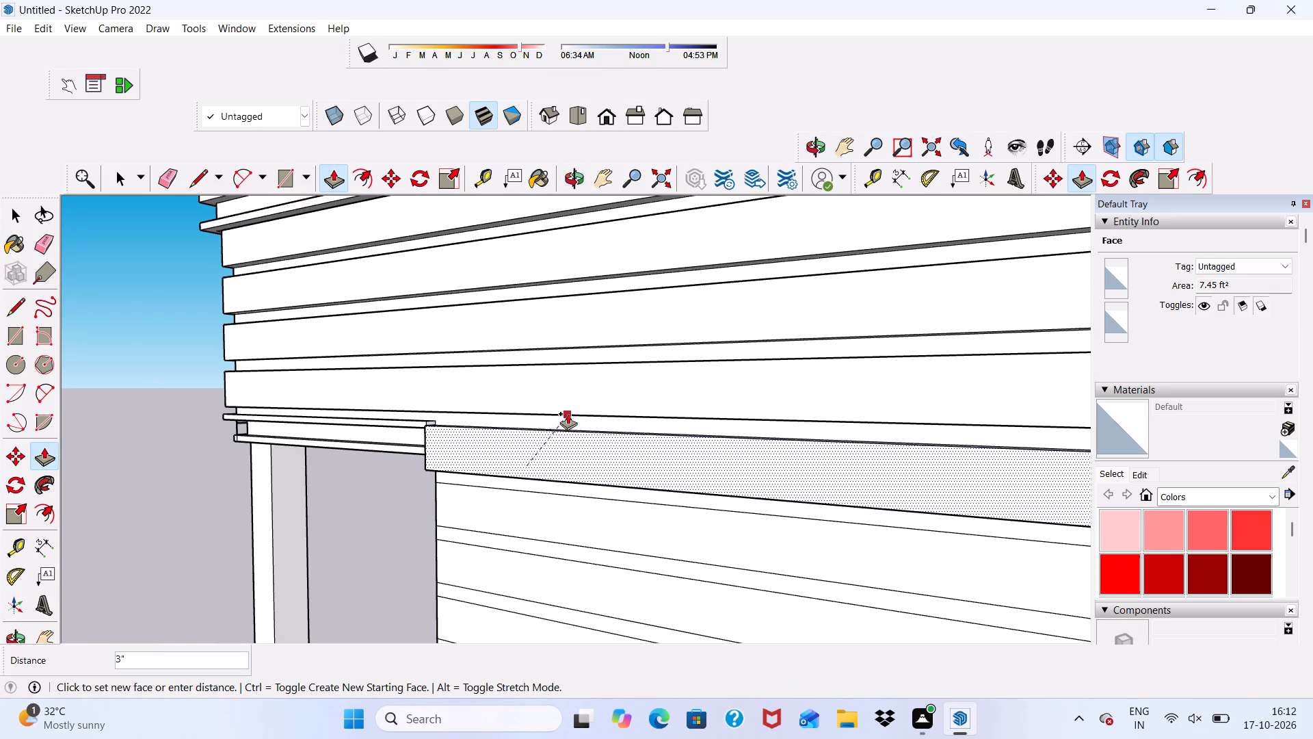
{"action": "left_click", "coordinate": [568, 413]}
{"action": "left_click", "coordinate": [528, 528]}
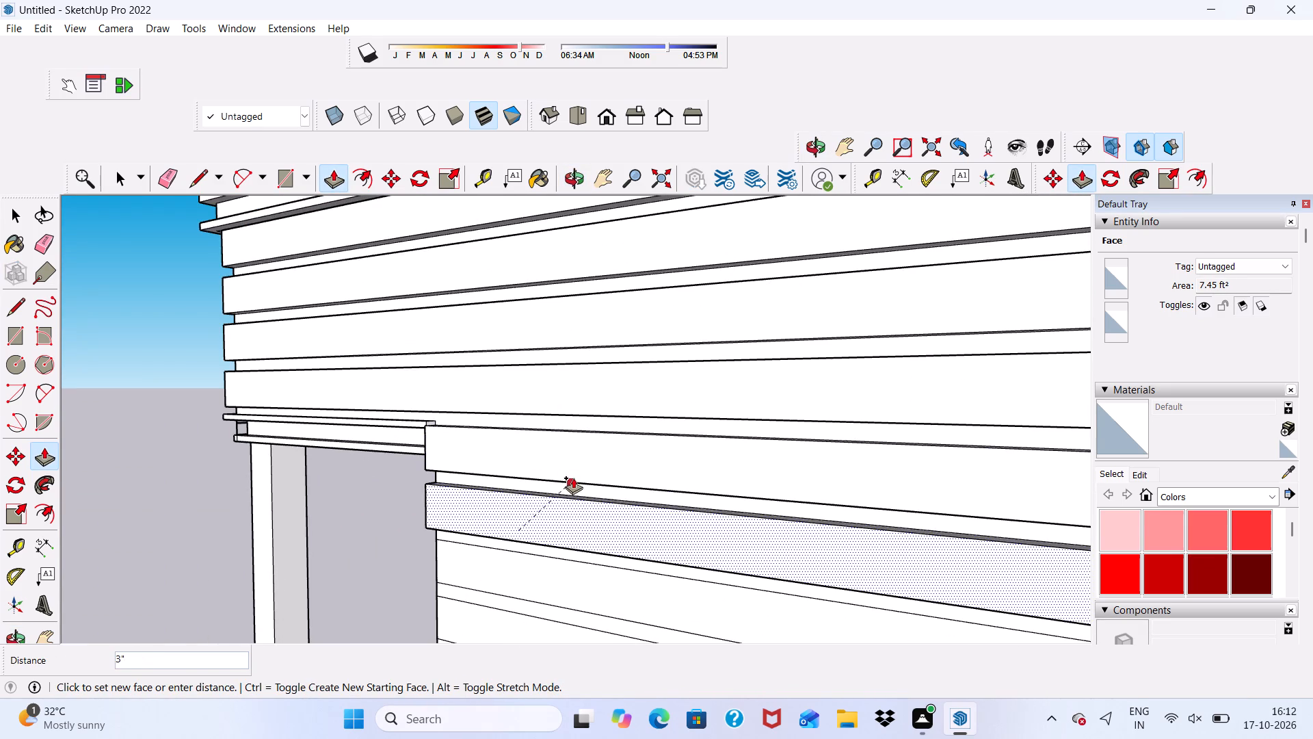
{"action": "left_click", "coordinate": [573, 478]}
{"action": "scroll", "coordinate": [556, 399], "scroll_direction": "down", "scroll_amount": 6}
{"action": "scroll", "coordinate": [600, 542], "scroll_direction": "up", "scroll_amount": 4}
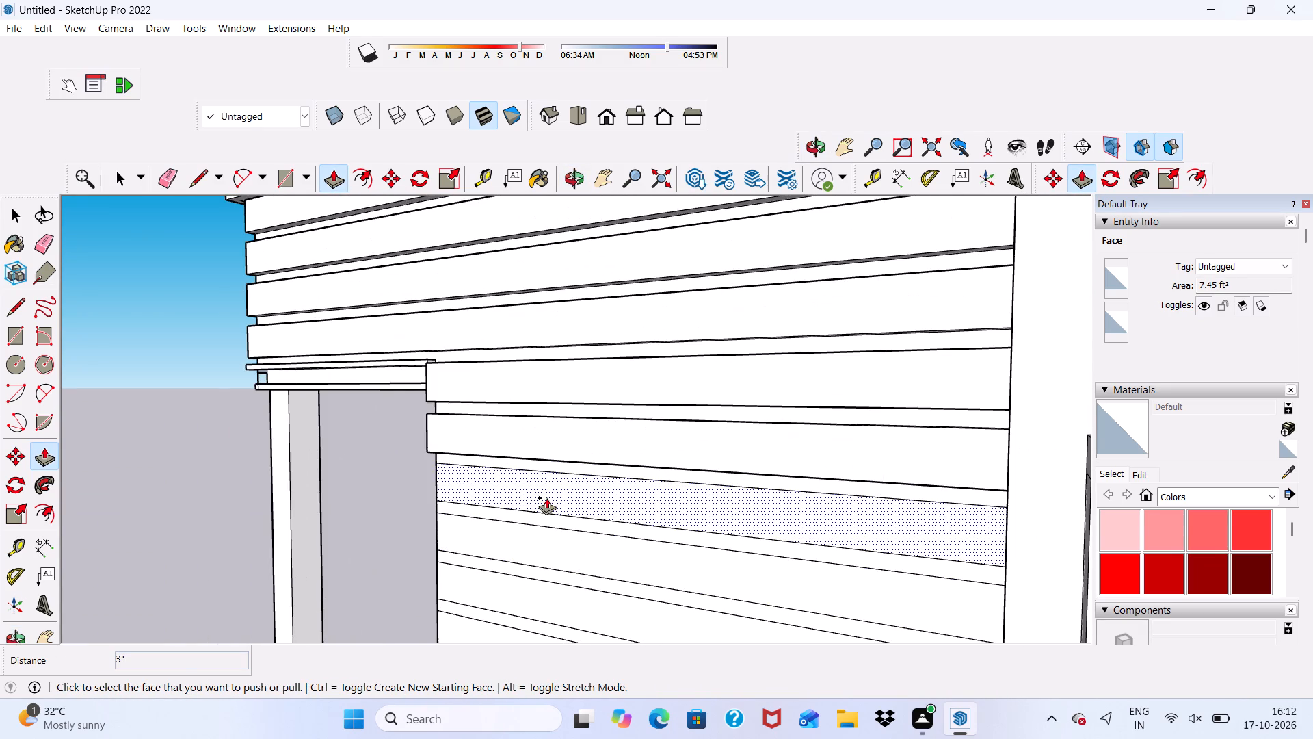
Push/Pull the third and fourth shorter bands of the front wall beside the upper balcony's opening outward by 3".
{"action": "left_click", "coordinate": [546, 497]}
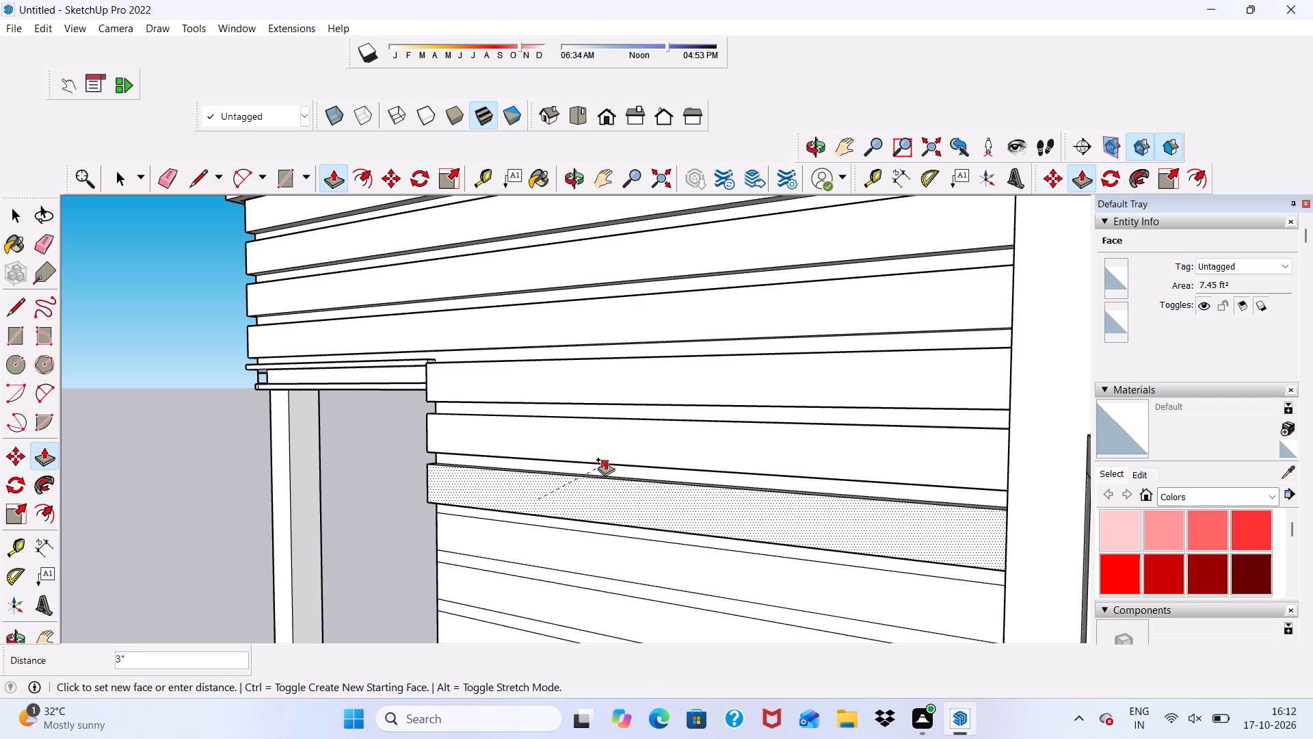
{"action": "left_click", "coordinate": [605, 459]}
{"action": "left_click", "coordinate": [563, 563]}
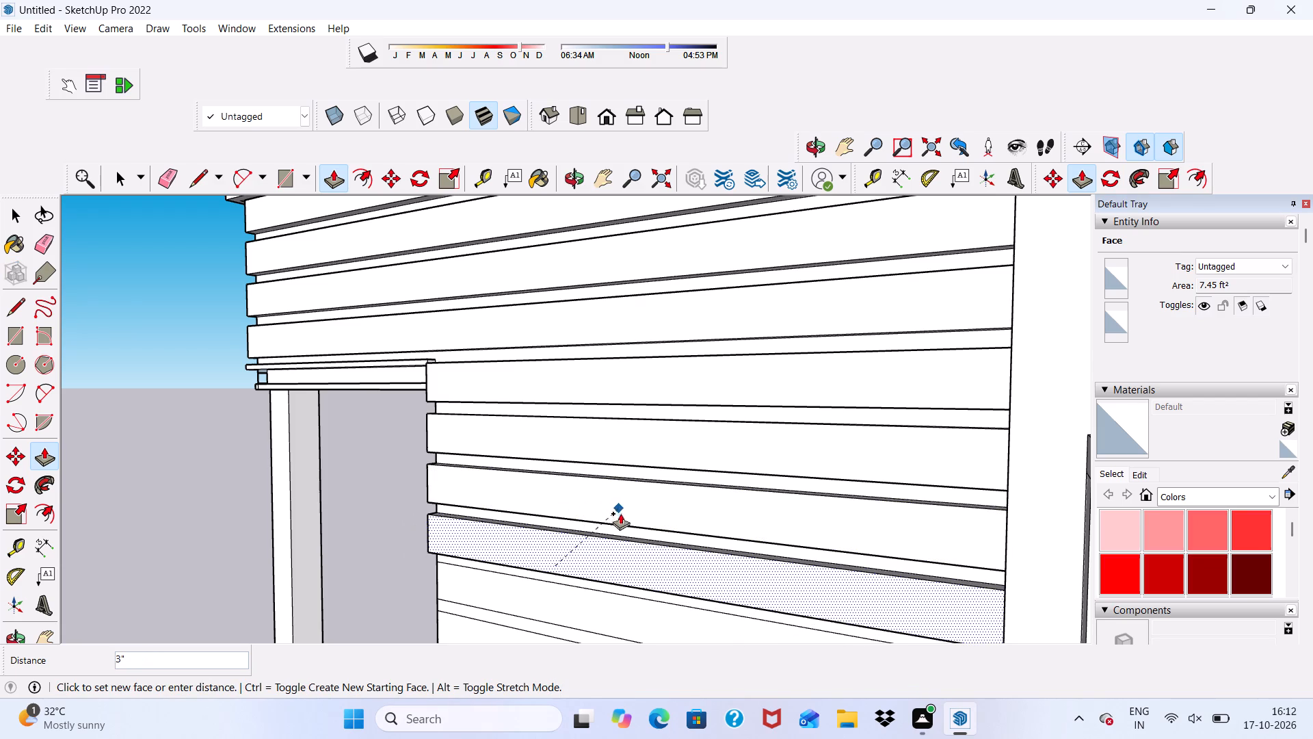
{"action": "left_click", "coordinate": [629, 526]}
Push/Pull the next three flat bands down the front wall beside the upper balcony's opening outward by 3".
{"action": "scroll", "coordinate": [600, 407], "scroll_direction": "down", "scroll_amount": 8}
{"action": "scroll", "coordinate": [693, 397], "scroll_direction": "up", "scroll_amount": 1}
{"action": "scroll", "coordinate": [650, 502], "scroll_direction": "down", "scroll_amount": 5}
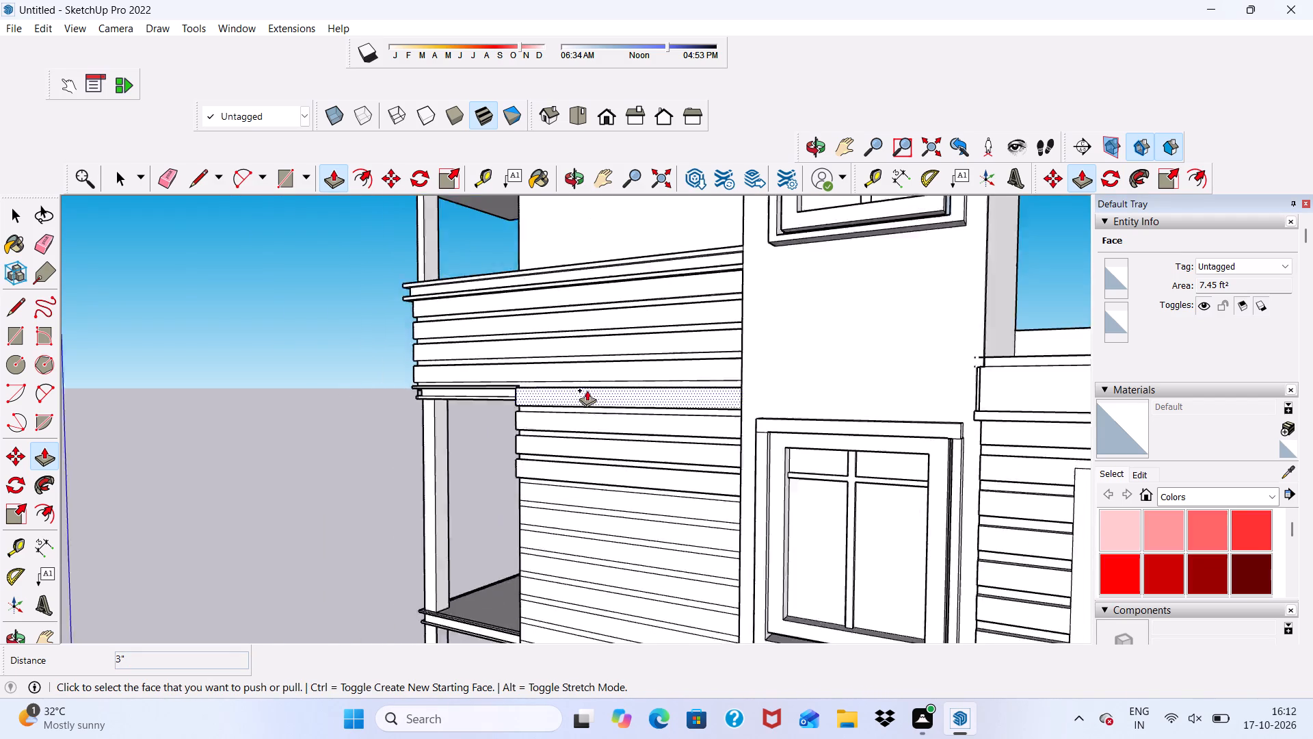
{"action": "scroll", "coordinate": [587, 390], "scroll_direction": "down", "scroll_amount": 2}
{"action": "scroll", "coordinate": [609, 489], "scroll_direction": "down", "scroll_amount": 7}
{"action": "scroll", "coordinate": [579, 580], "scroll_direction": "up", "scroll_amount": 9}
{"action": "scroll", "coordinate": [602, 337], "scroll_direction": "up", "scroll_amount": 10}
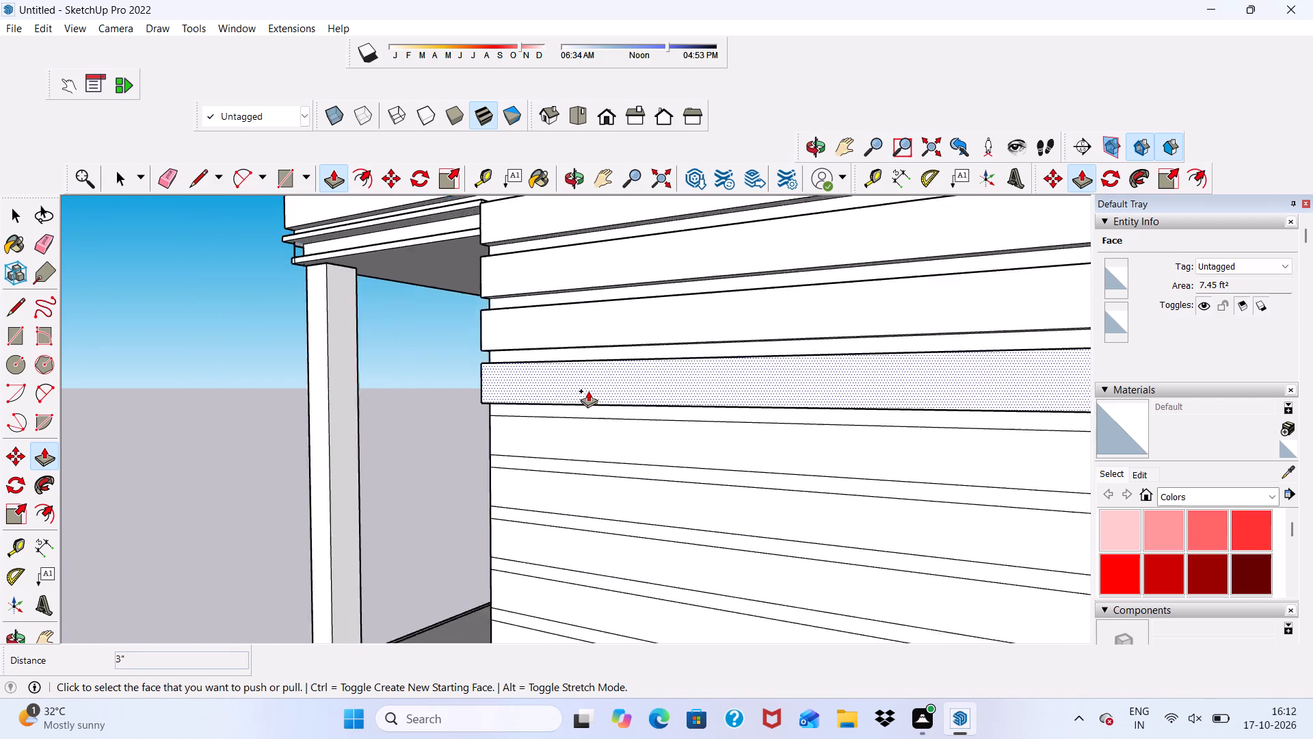
{"action": "scroll", "coordinate": [588, 391], "scroll_direction": "up", "scroll_amount": 1}
{"action": "scroll", "coordinate": [587, 389], "scroll_direction": "down", "scroll_amount": 4}
{"action": "scroll", "coordinate": [576, 444], "scroll_direction": "up", "scroll_amount": 2}
{"action": "left_click", "coordinate": [573, 440]}
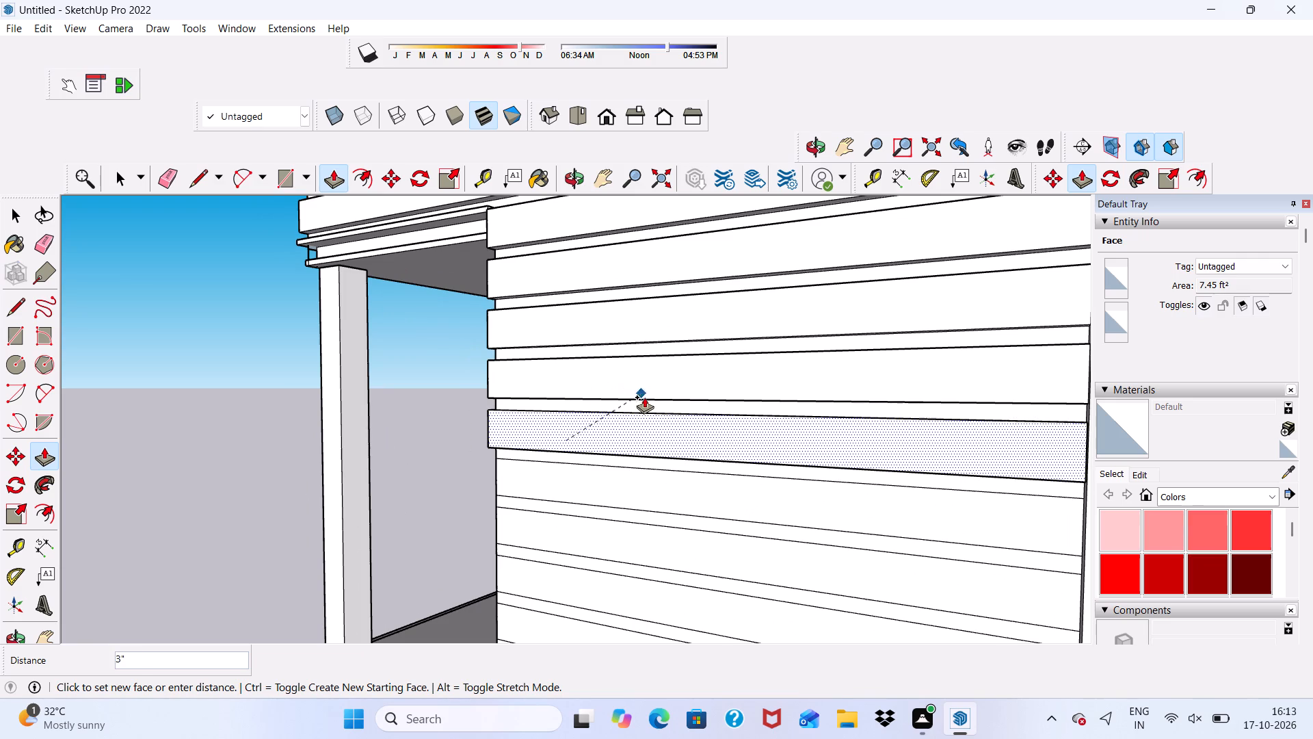
{"action": "left_click", "coordinate": [653, 393]}
{"action": "left_click", "coordinate": [553, 489]}
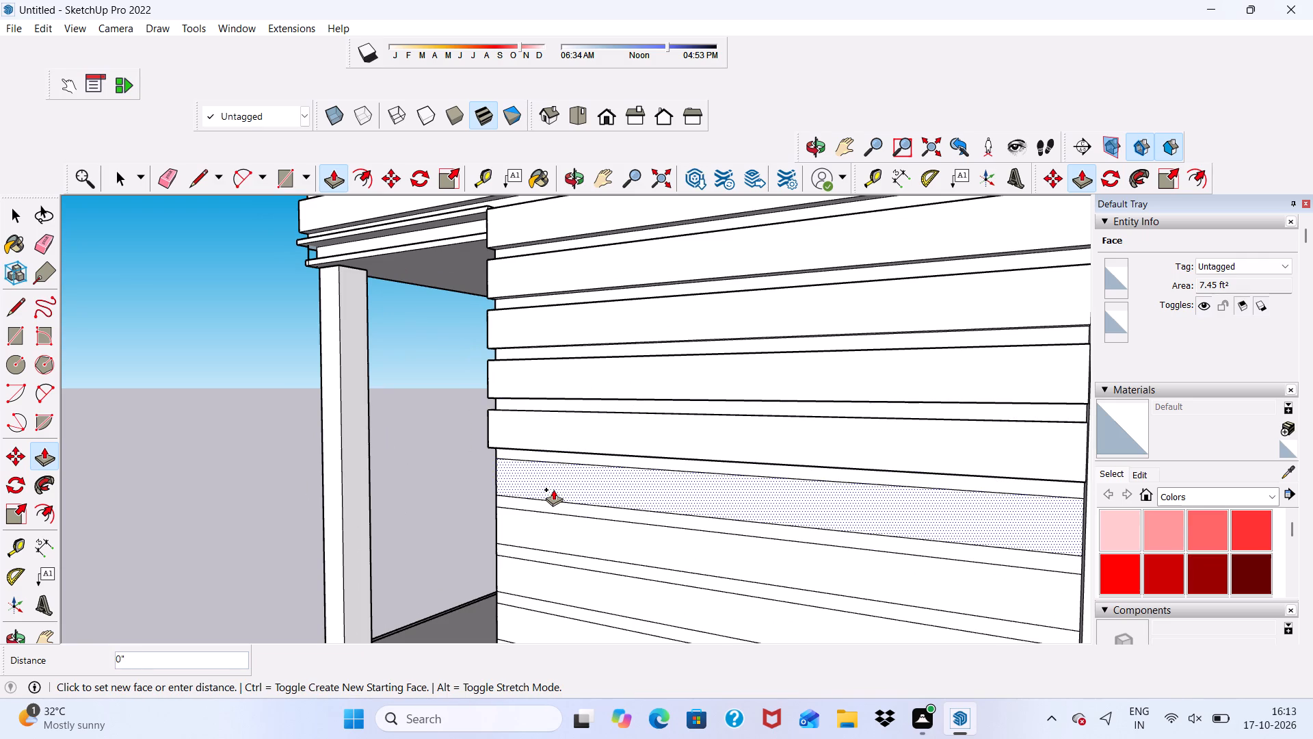
{"action": "left_click", "coordinate": [649, 454]}
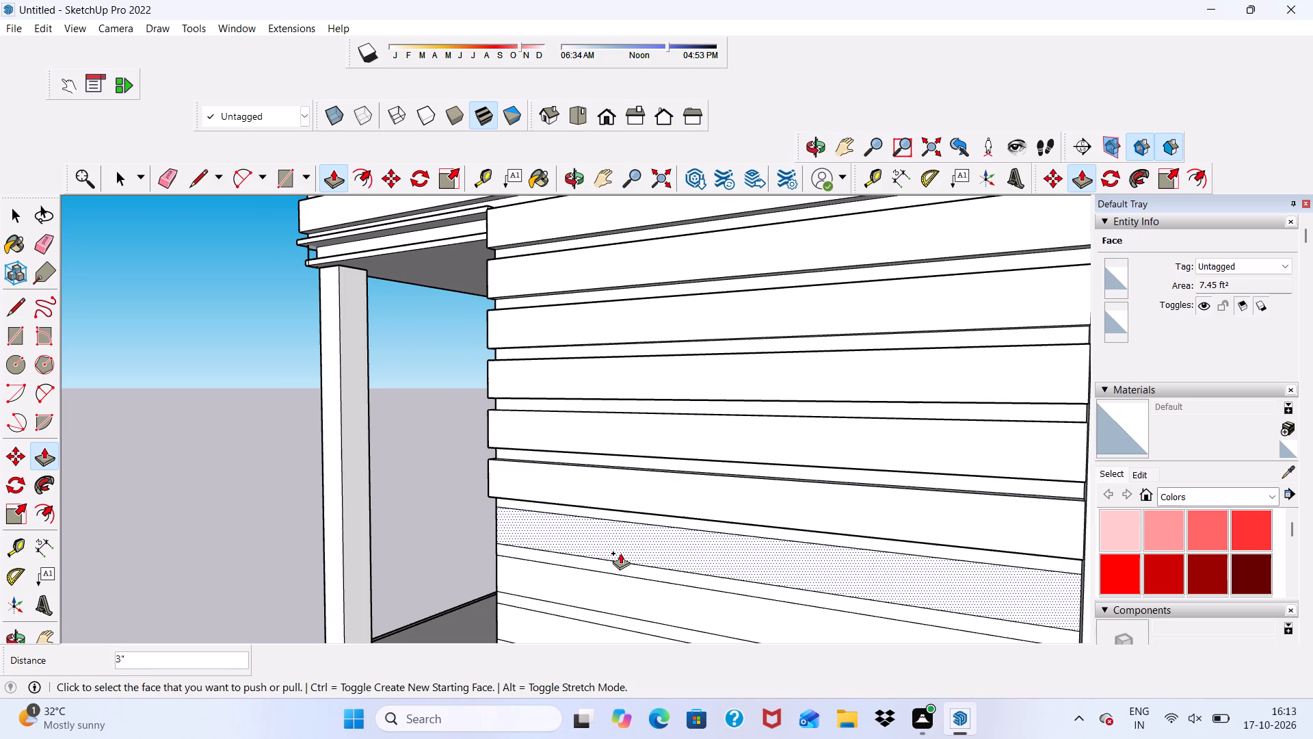
{"action": "left_click", "coordinate": [614, 549]}
{"action": "left_click", "coordinate": [658, 514]}
Push/Pull the following two bands beside the lower part of the upper balcony's opening outward by 3".
{"action": "scroll", "coordinate": [629, 356], "scroll_direction": "down", "scroll_amount": 3}
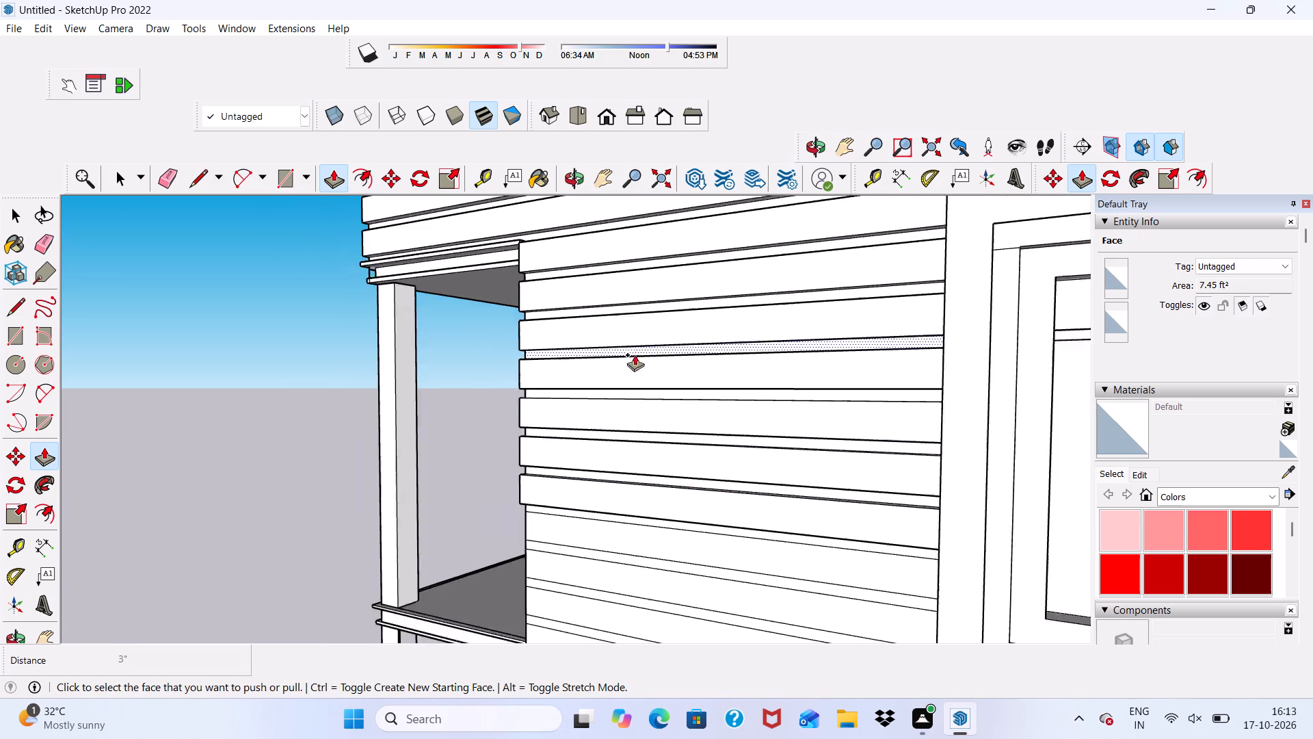
{"action": "scroll", "coordinate": [635, 354], "scroll_direction": "down", "scroll_amount": 9}
{"action": "scroll", "coordinate": [678, 527], "scroll_direction": "up", "scroll_amount": 12}
{"action": "left_click", "coordinate": [662, 409]}
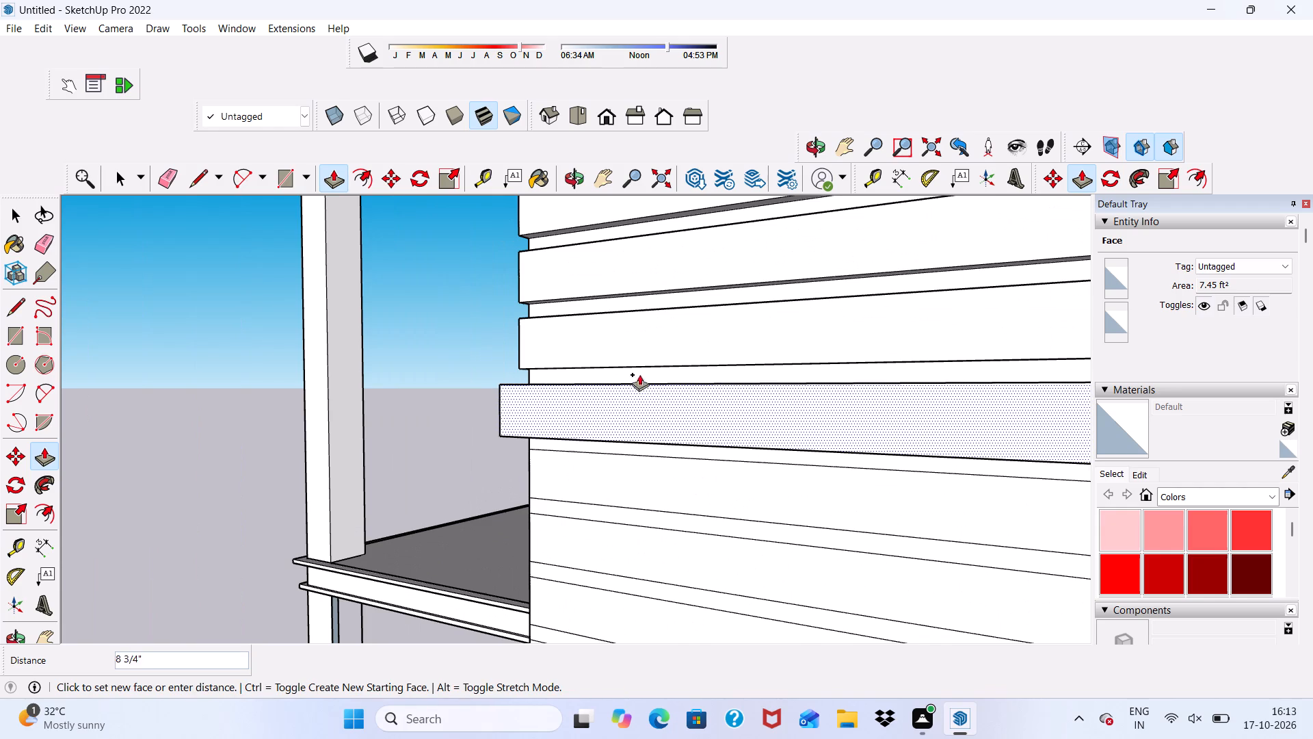
{"action": "left_click", "coordinate": [711, 359]}
{"action": "left_click", "coordinate": [657, 483]}
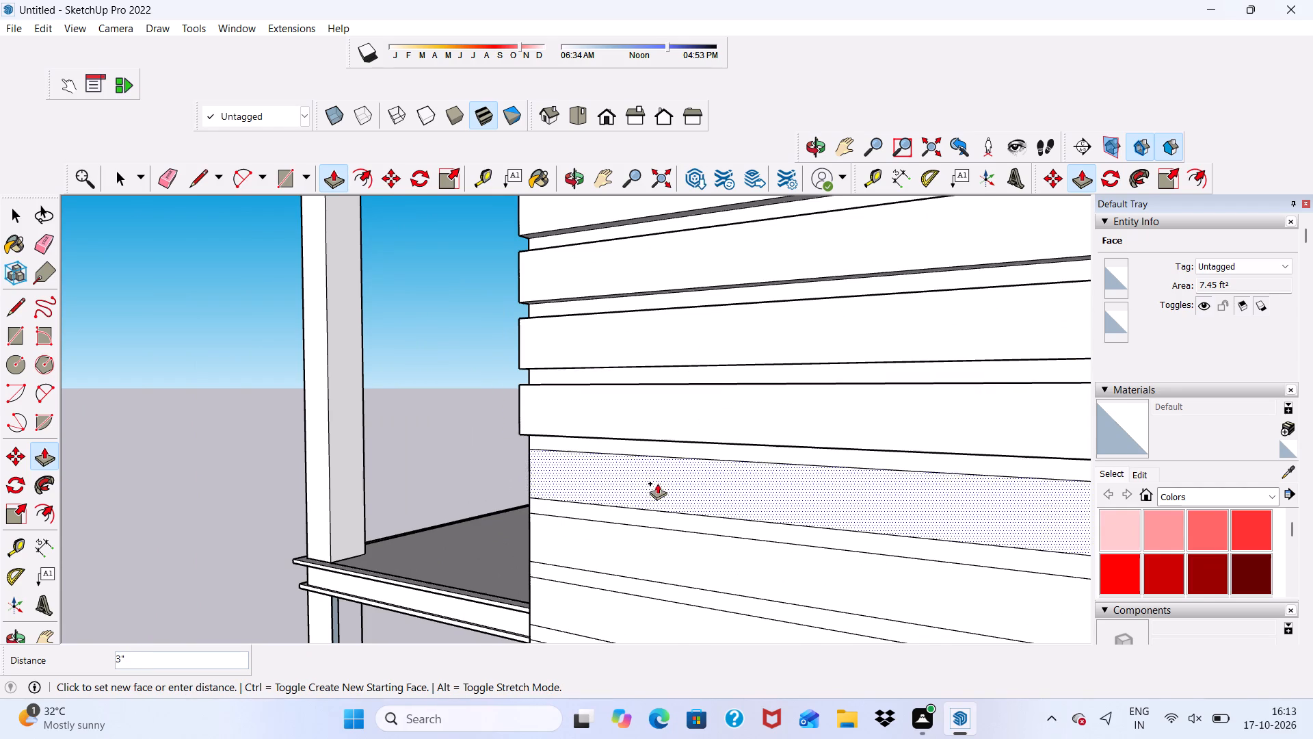
{"action": "left_click", "coordinate": [702, 441]}
Push/Pull the next three front-wall bands around the level of the upper balcony's floor slab outward by 3".
{"action": "scroll", "coordinate": [671, 380], "scroll_direction": "down", "scroll_amount": 7}
{"action": "scroll", "coordinate": [732, 354], "scroll_direction": "up", "scroll_amount": 2}
{"action": "scroll", "coordinate": [726, 323], "scroll_direction": "down", "scroll_amount": 3}
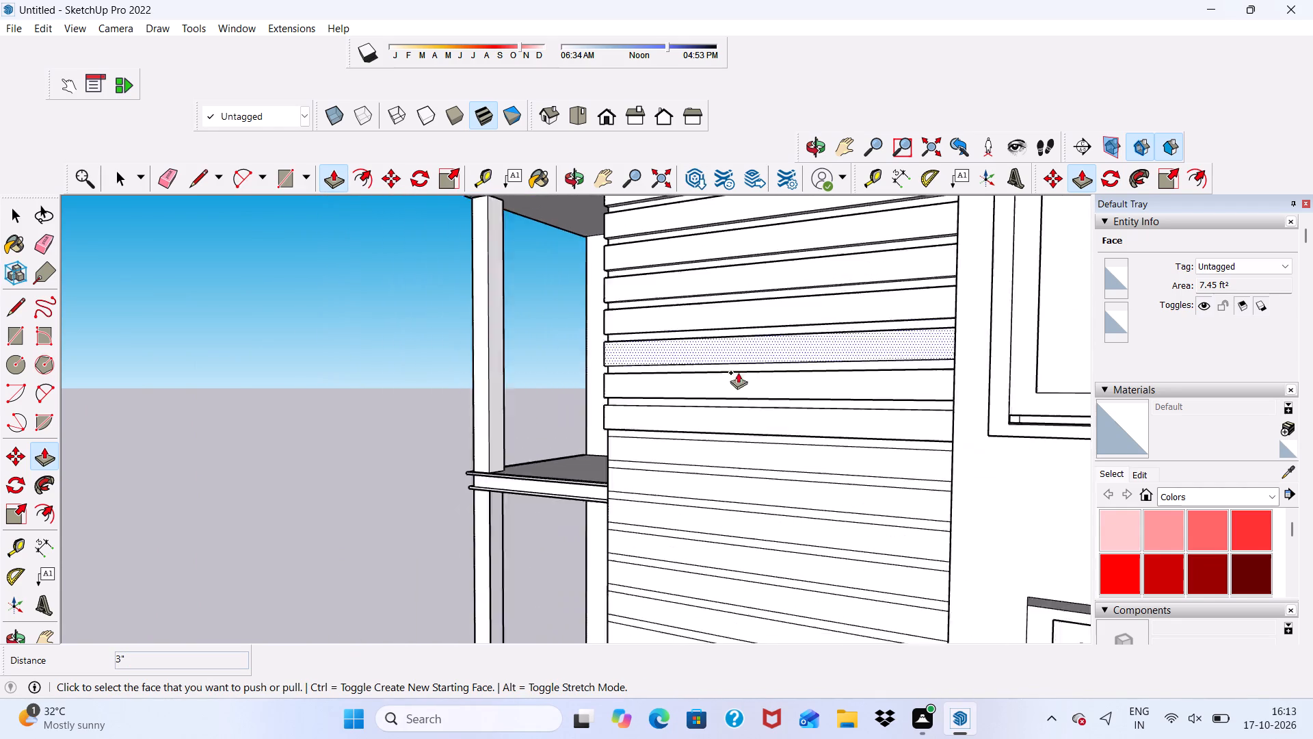
{"action": "scroll", "coordinate": [738, 372], "scroll_direction": "down", "scroll_amount": 11}
{"action": "scroll", "coordinate": [747, 488], "scroll_direction": "up", "scroll_amount": 1}
{"action": "scroll", "coordinate": [688, 396], "scroll_direction": "up", "scroll_amount": 14}
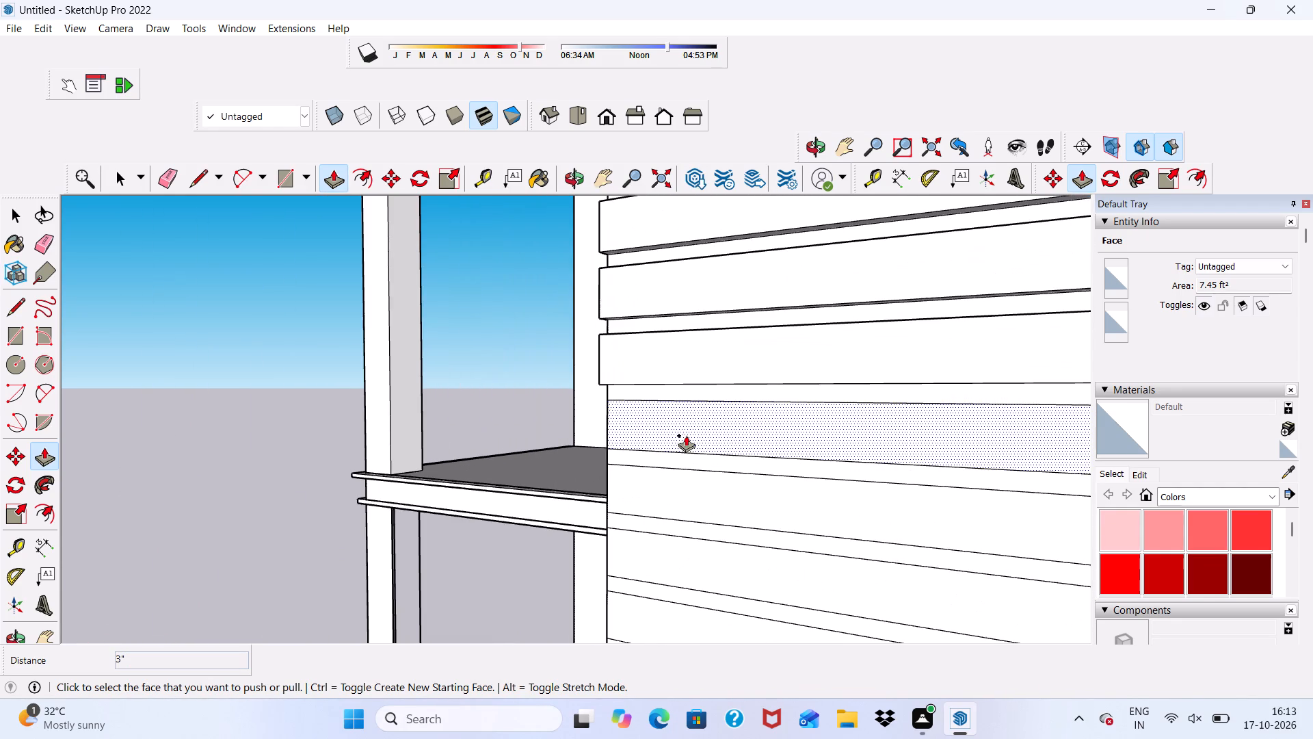
{"action": "left_click", "coordinate": [686, 435]}
{"action": "left_click", "coordinate": [760, 309]}
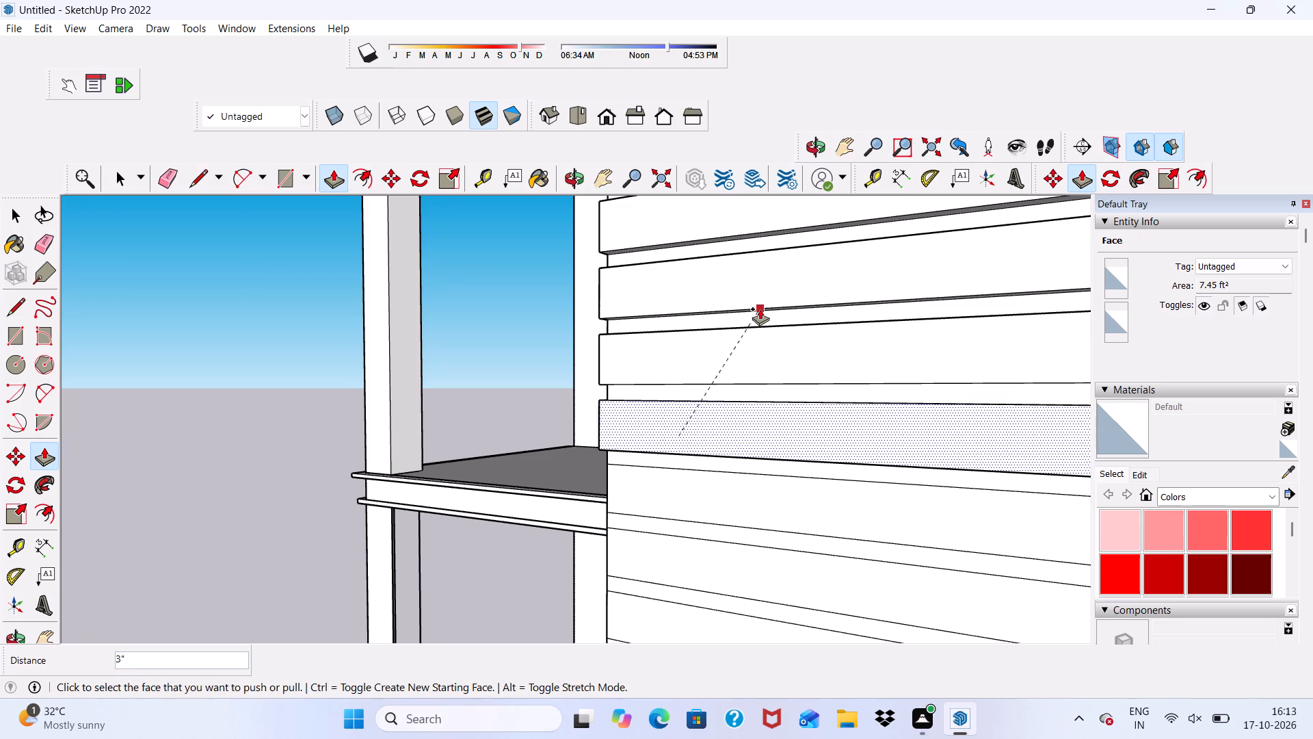
{"action": "middle_click_drag", "start_coordinate": [747, 328], "coordinate": [766, 349]}
{"action": "scroll", "coordinate": [884, 263], "scroll_direction": "up", "scroll_amount": 1}
{"action": "scroll", "coordinate": [810, 278], "scroll_direction": "down", "scroll_amount": 11}
{"action": "scroll", "coordinate": [703, 395], "scroll_direction": "up", "scroll_amount": 7}
{"action": "left_click", "coordinate": [692, 373]}
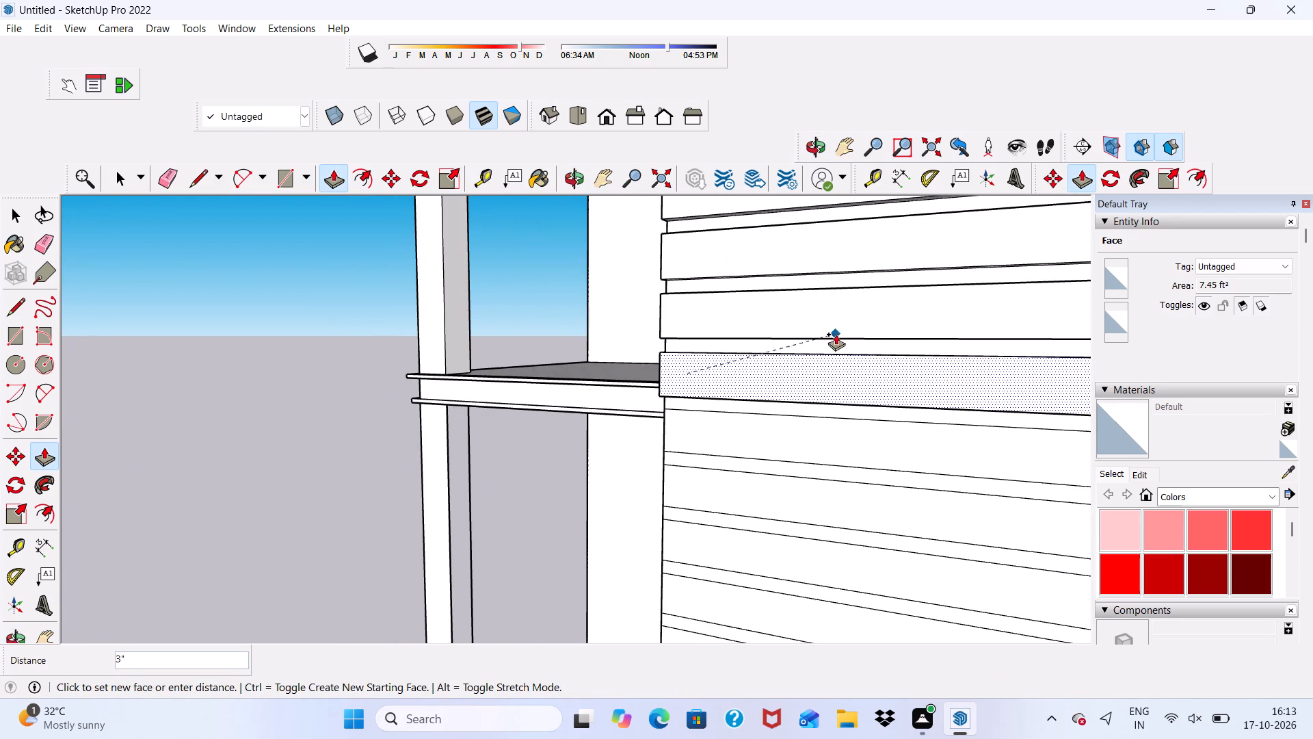
{"action": "left_click", "coordinate": [836, 334]}
{"action": "left_click", "coordinate": [686, 448]}
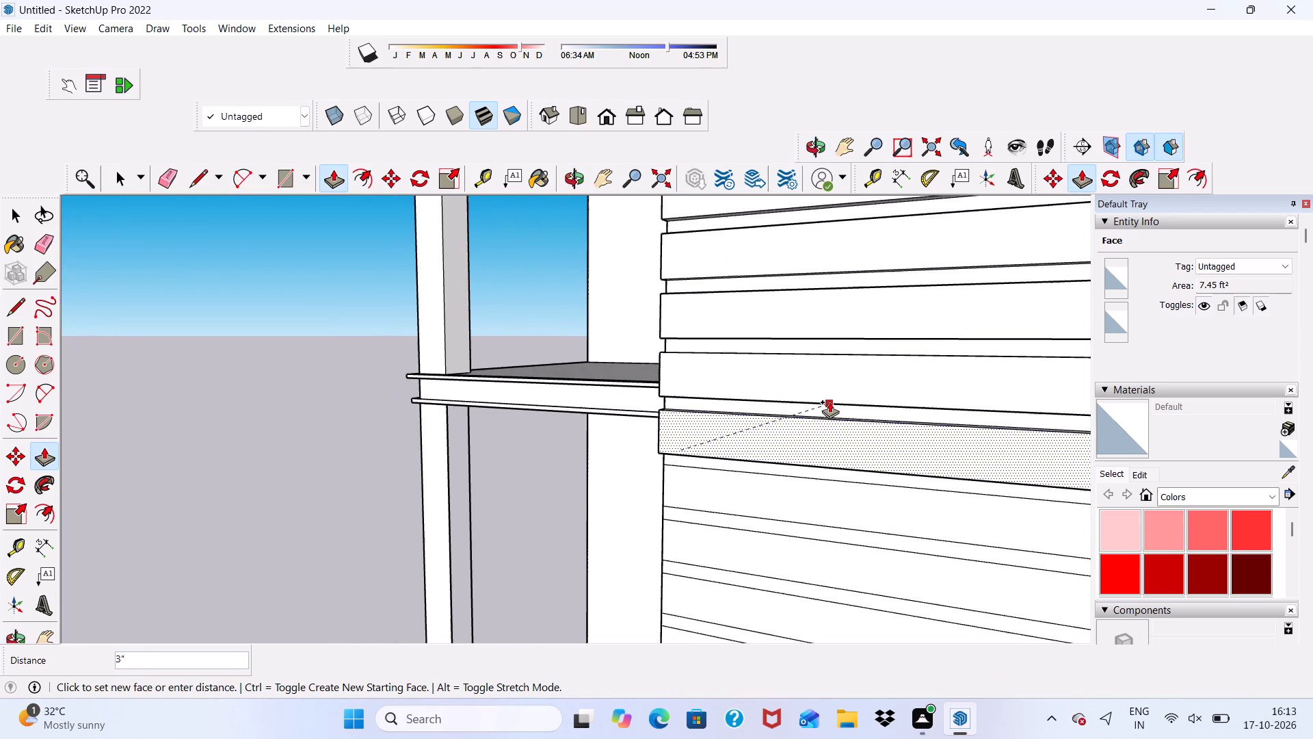
{"action": "left_click", "coordinate": [830, 402]}
Push/Pull the next three bands of the front wall beside the top of the lower balcony's opening outward by 3".
{"action": "scroll", "coordinate": [609, 348], "scroll_direction": "down", "scroll_amount": 7}
{"action": "scroll", "coordinate": [672, 447], "scroll_direction": "up", "scroll_amount": 6}
{"action": "left_click", "coordinate": [645, 378]}
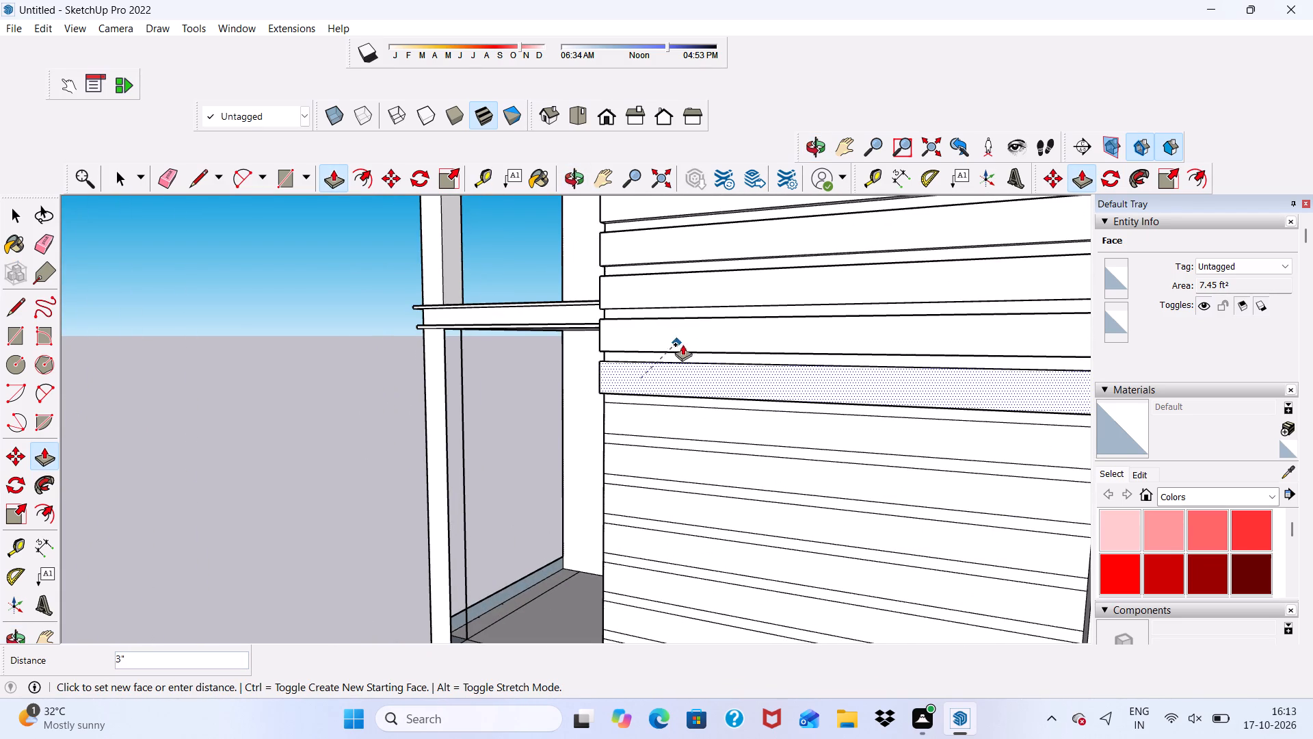
{"action": "left_click", "coordinate": [719, 353]}
{"action": "left_click", "coordinate": [655, 429]}
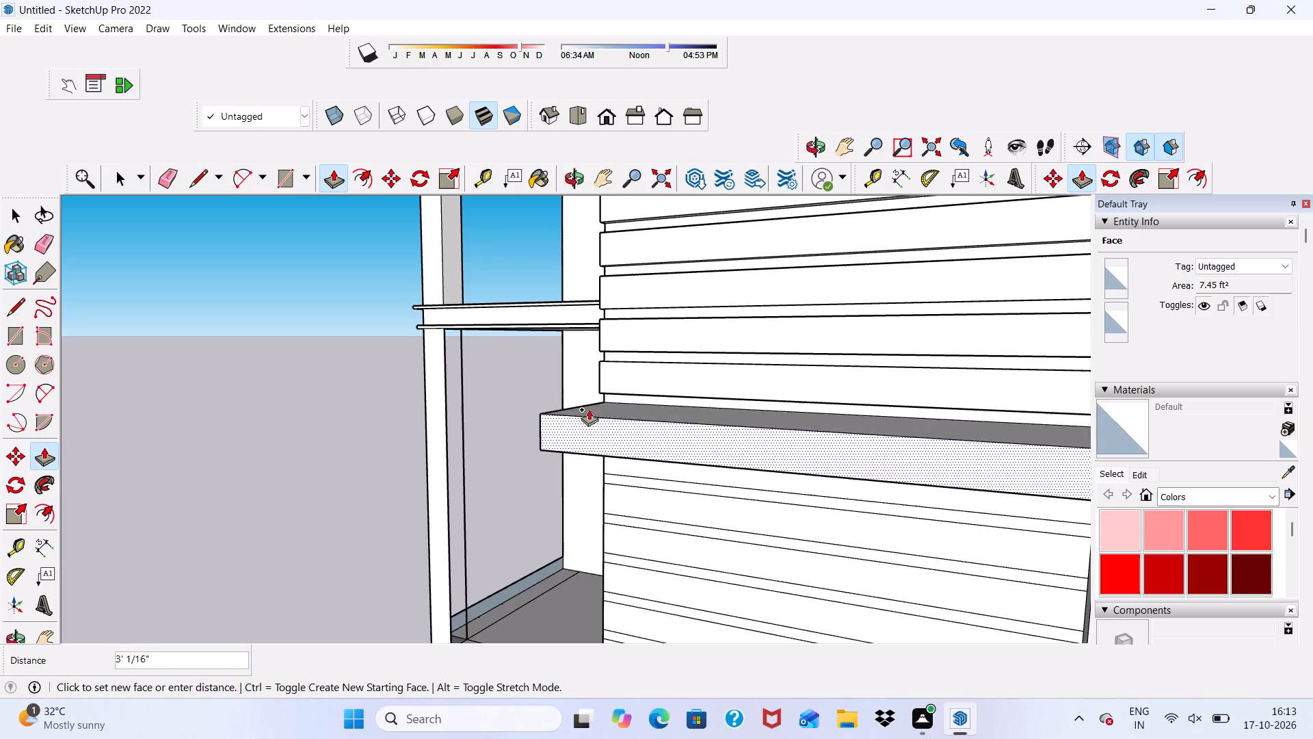
{"action": "left_click", "coordinate": [715, 393]}
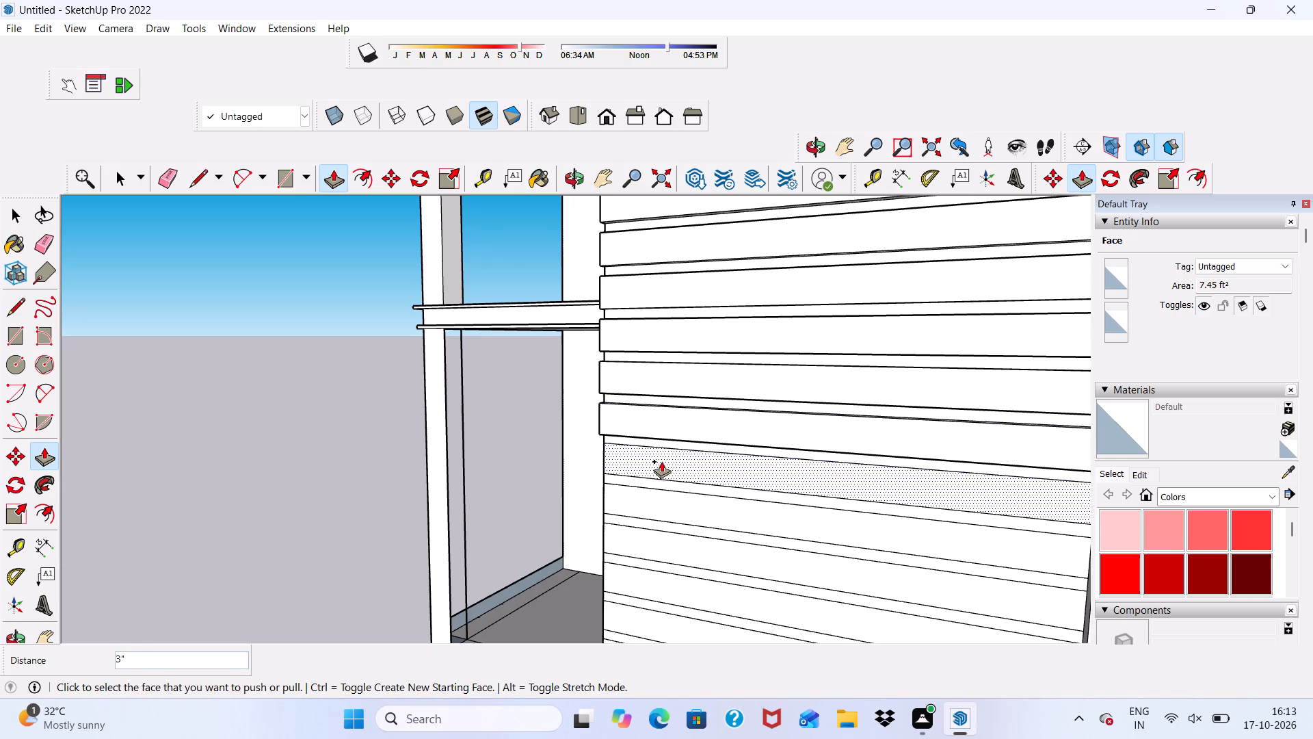
{"action": "left_click", "coordinate": [661, 461]}
{"action": "scroll", "coordinate": [713, 447], "scroll_direction": "up", "scroll_amount": 5}
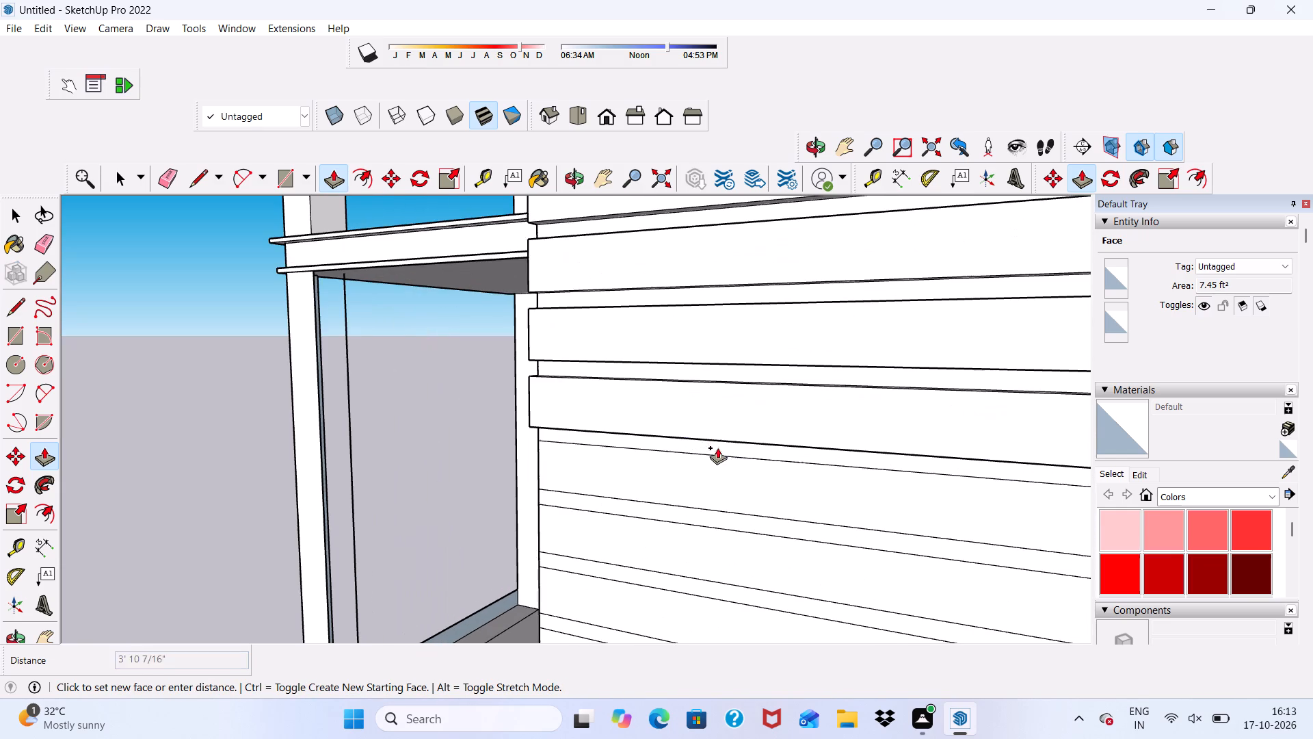
{"action": "scroll", "coordinate": [716, 439], "scroll_direction": "up", "scroll_amount": 5}
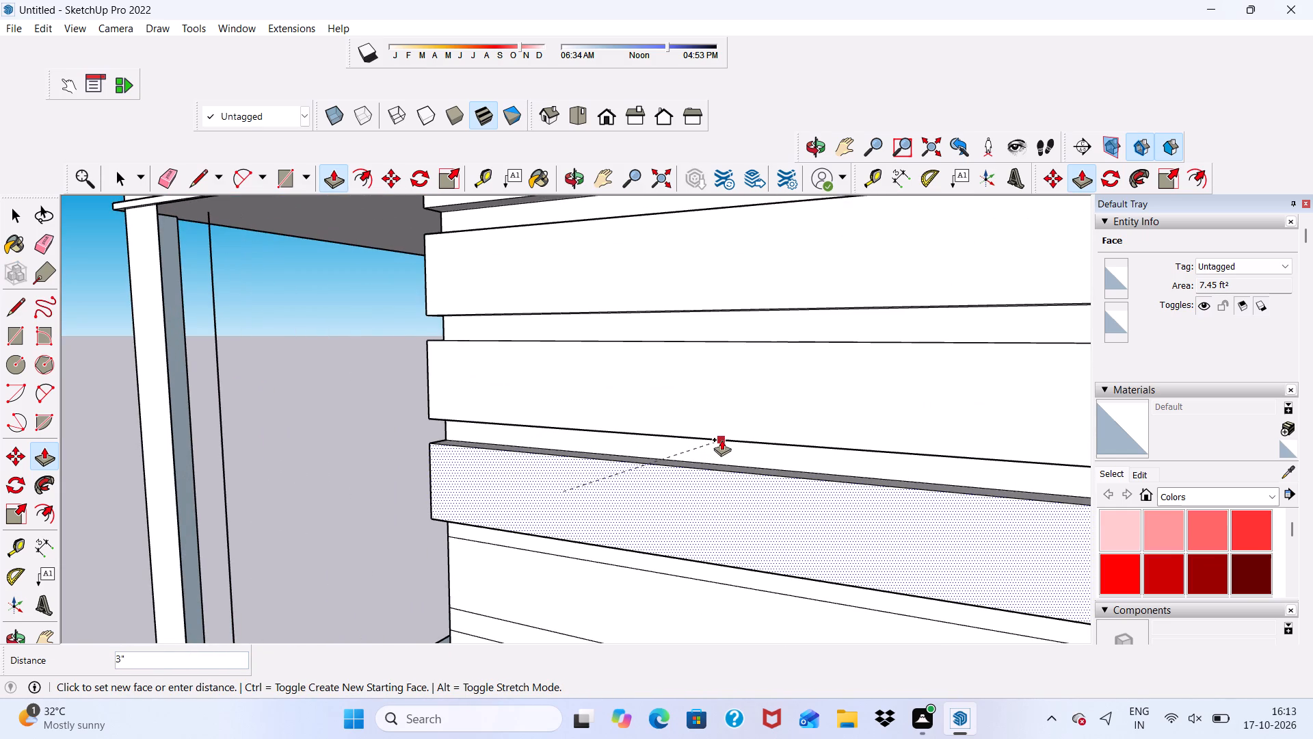
{"action": "left_click", "coordinate": [722, 439]}
Push/Pull the next band of the front wall beside the lower balcony's opening outward by 3".
{"action": "scroll", "coordinate": [622, 391], "scroll_direction": "down", "scroll_amount": 10}
{"action": "scroll", "coordinate": [626, 341], "scroll_direction": "up", "scroll_amount": 1}
{"action": "scroll", "coordinate": [668, 276], "scroll_direction": "down", "scroll_amount": 2}
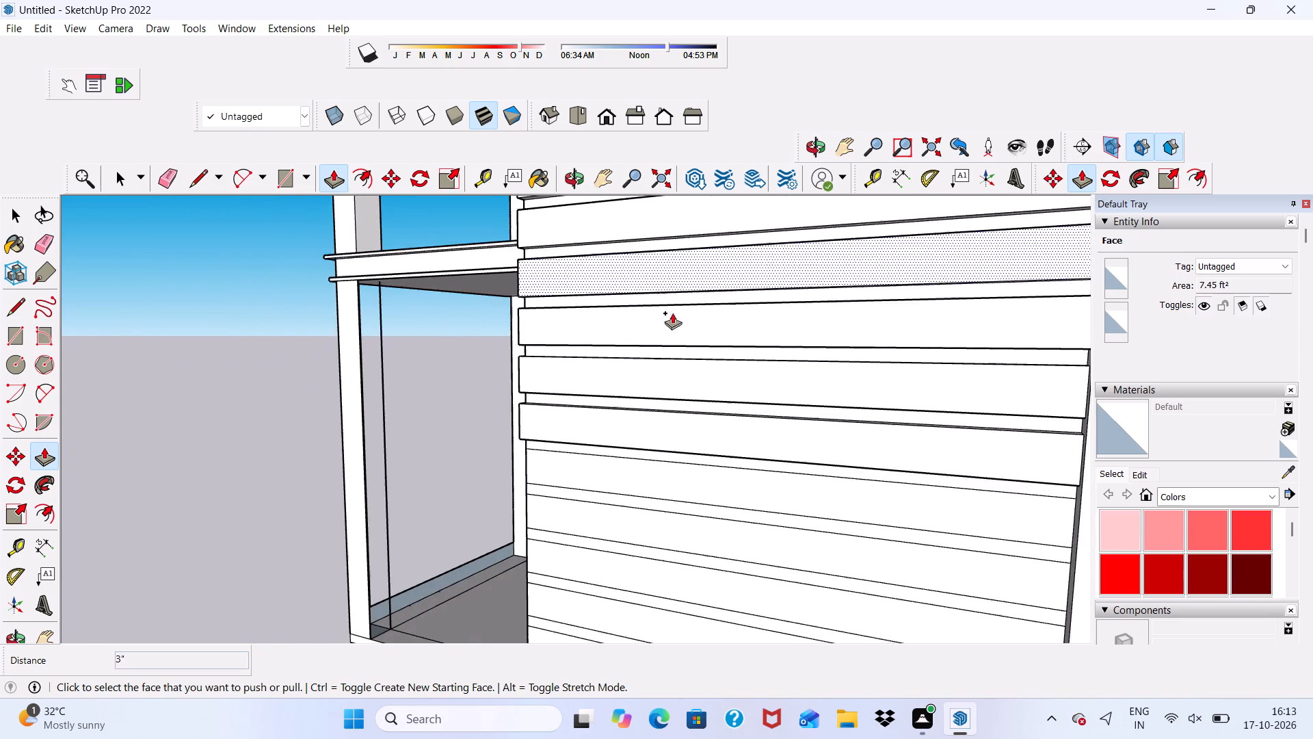
{"action": "scroll", "coordinate": [672, 313], "scroll_direction": "down", "scroll_amount": 4}
{"action": "scroll", "coordinate": [656, 443], "scroll_direction": "up", "scroll_amount": 7}
{"action": "left_click", "coordinate": [583, 384]}
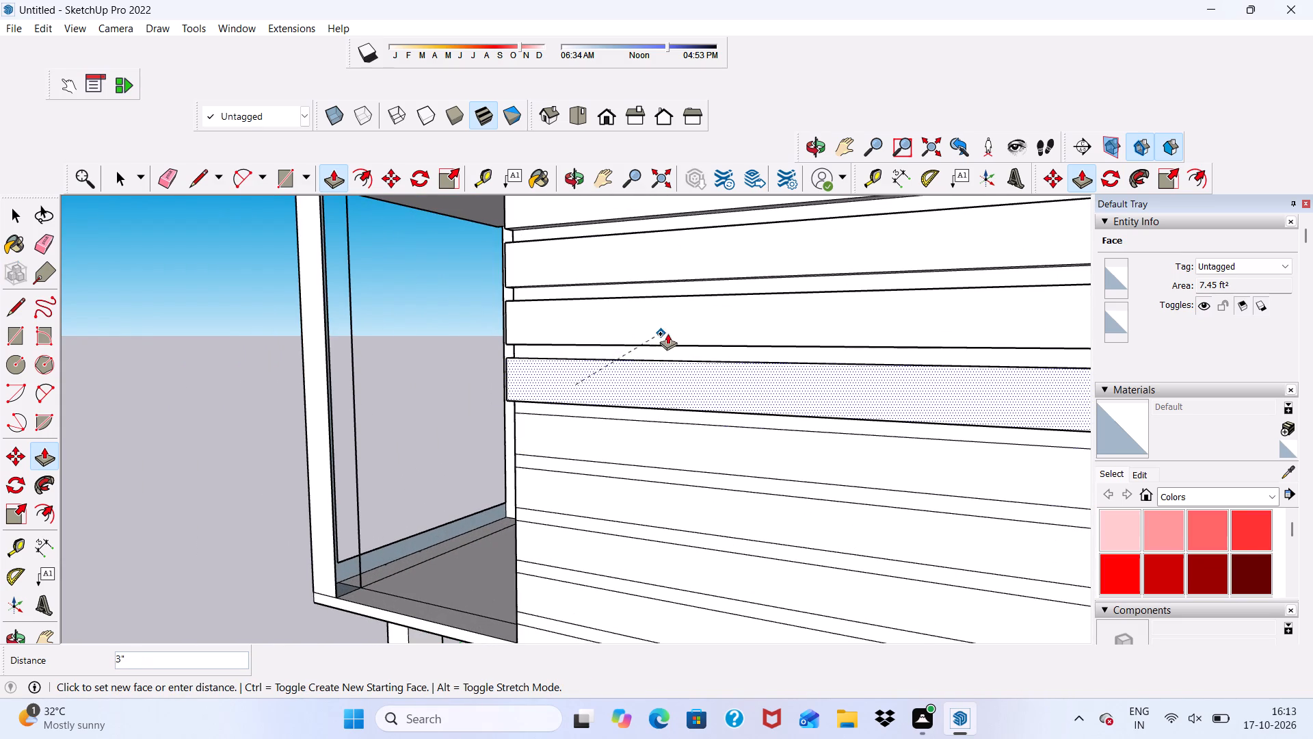
{"action": "left_click", "coordinate": [690, 342]}
Push/Pull the next three bands beside the lower balcony's opening outward by 1 13/16".
{"action": "left_click", "coordinate": [638, 439]}
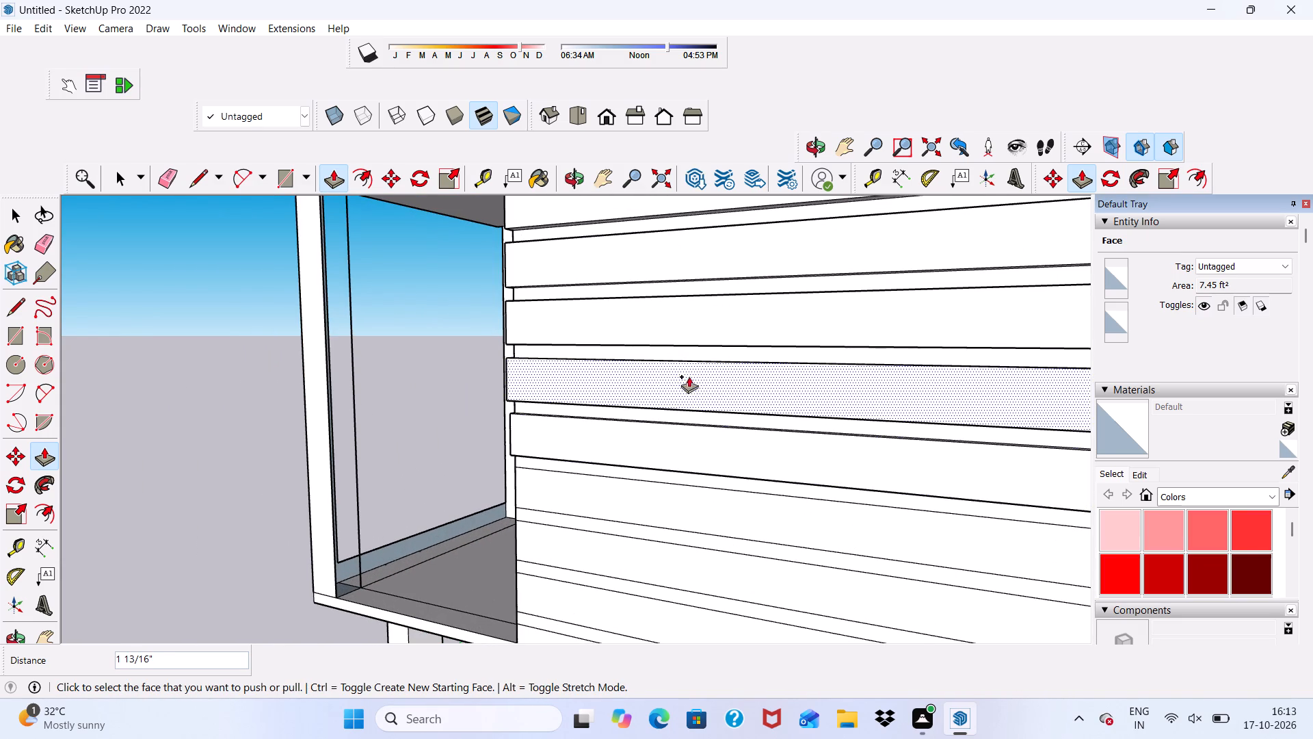
{"action": "scroll", "coordinate": [634, 438], "scroll_direction": "down", "scroll_amount": 1}
{"action": "middle_click_drag", "start_coordinate": [629, 448], "coordinate": [676, 411]}
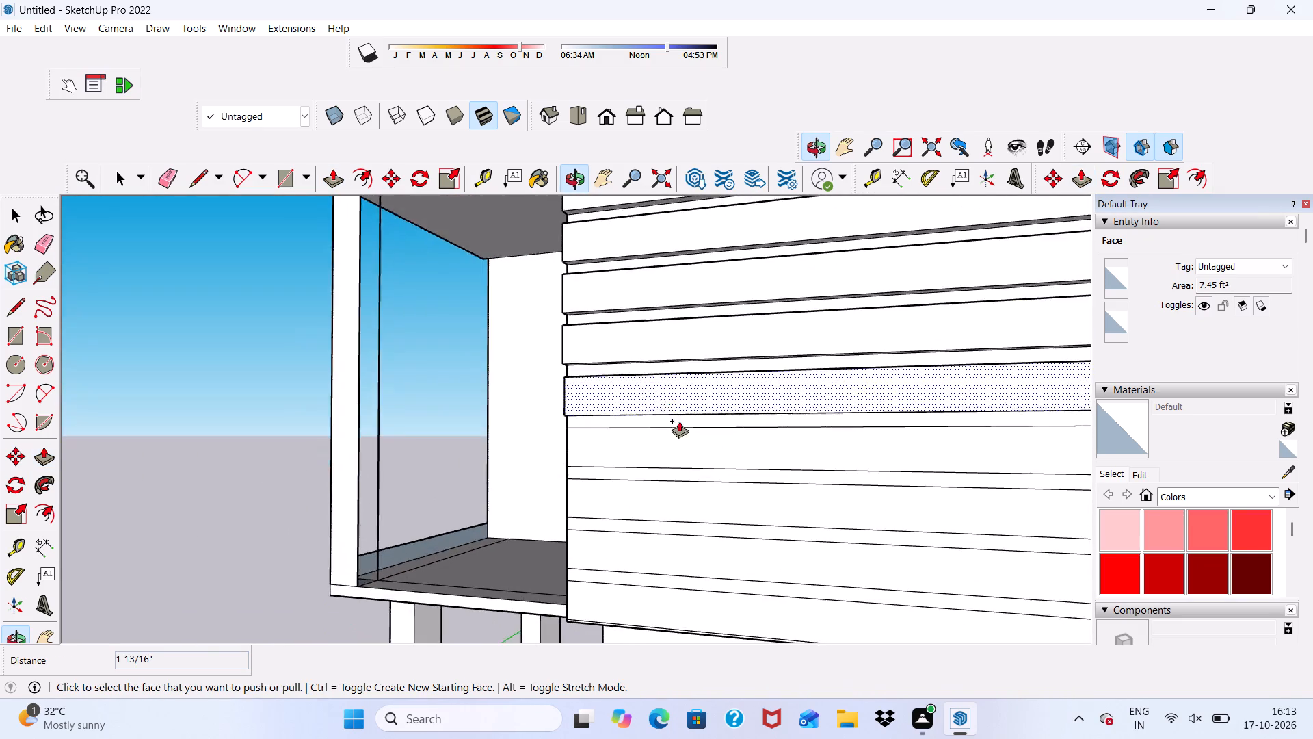
{"action": "scroll", "coordinate": [680, 440], "scroll_direction": "up", "scroll_amount": 4}
{"action": "left_click", "coordinate": [657, 455]}
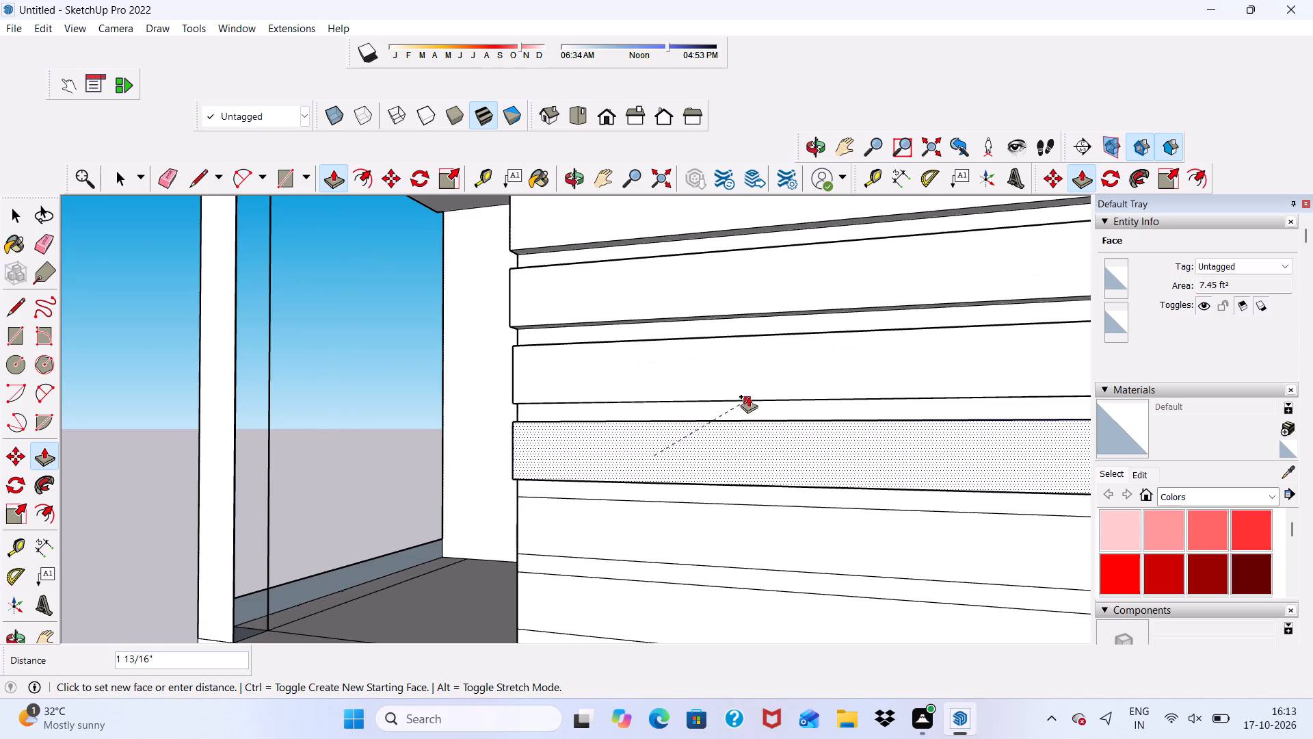
{"action": "left_click", "coordinate": [761, 395]}
{"action": "left_click", "coordinate": [710, 521]}
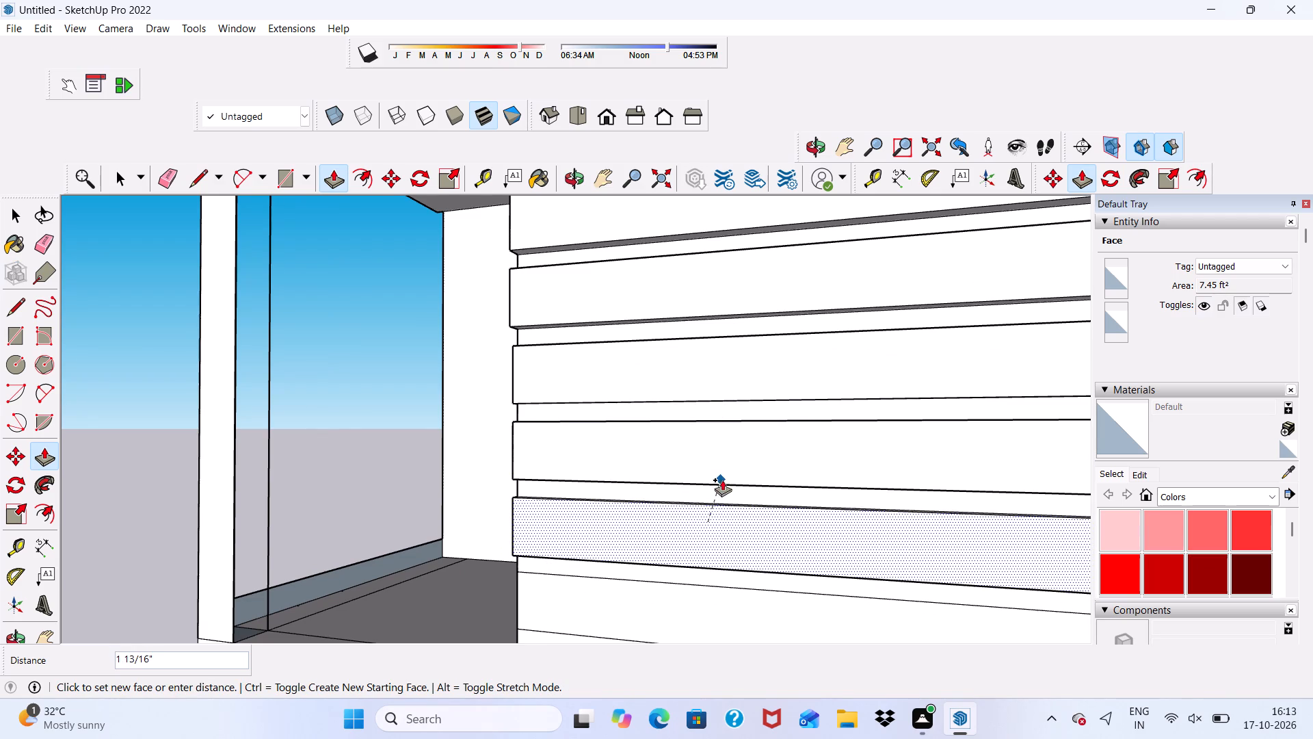
{"action": "left_click", "coordinate": [779, 482]}
Push/Pull the last two bands at the foot of the front wall outward by 1 13/16".
{"action": "scroll", "coordinate": [634, 313], "scroll_direction": "down", "scroll_amount": 6}
{"action": "scroll", "coordinate": [652, 476], "scroll_direction": "up", "scroll_amount": 2}
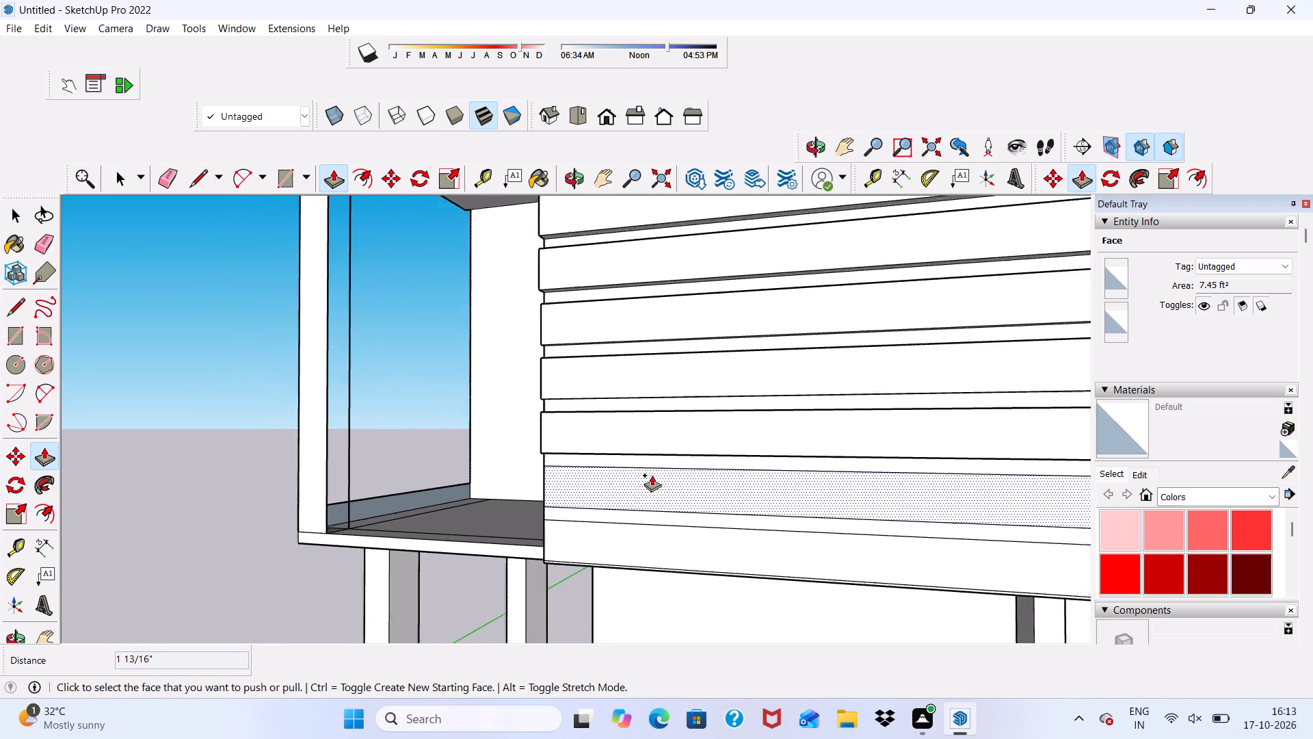
{"action": "scroll", "coordinate": [652, 475], "scroll_direction": "up", "scroll_amount": 1}
{"action": "left_click", "coordinate": [652, 474]}
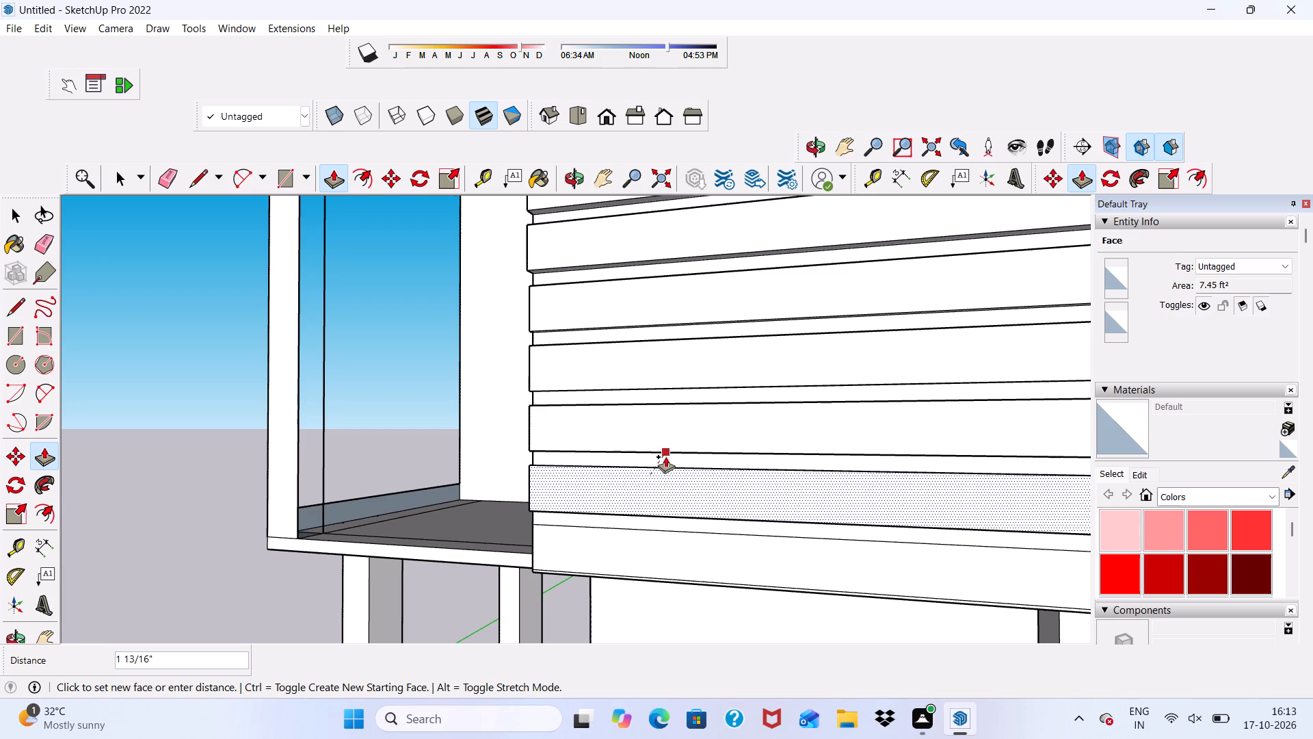
{"action": "left_click", "coordinate": [665, 454]}
{"action": "scroll", "coordinate": [533, 440], "scroll_direction": "down", "scroll_amount": 3}
{"action": "middle_click_drag", "start_coordinate": [501, 471], "coordinate": [851, 453]}
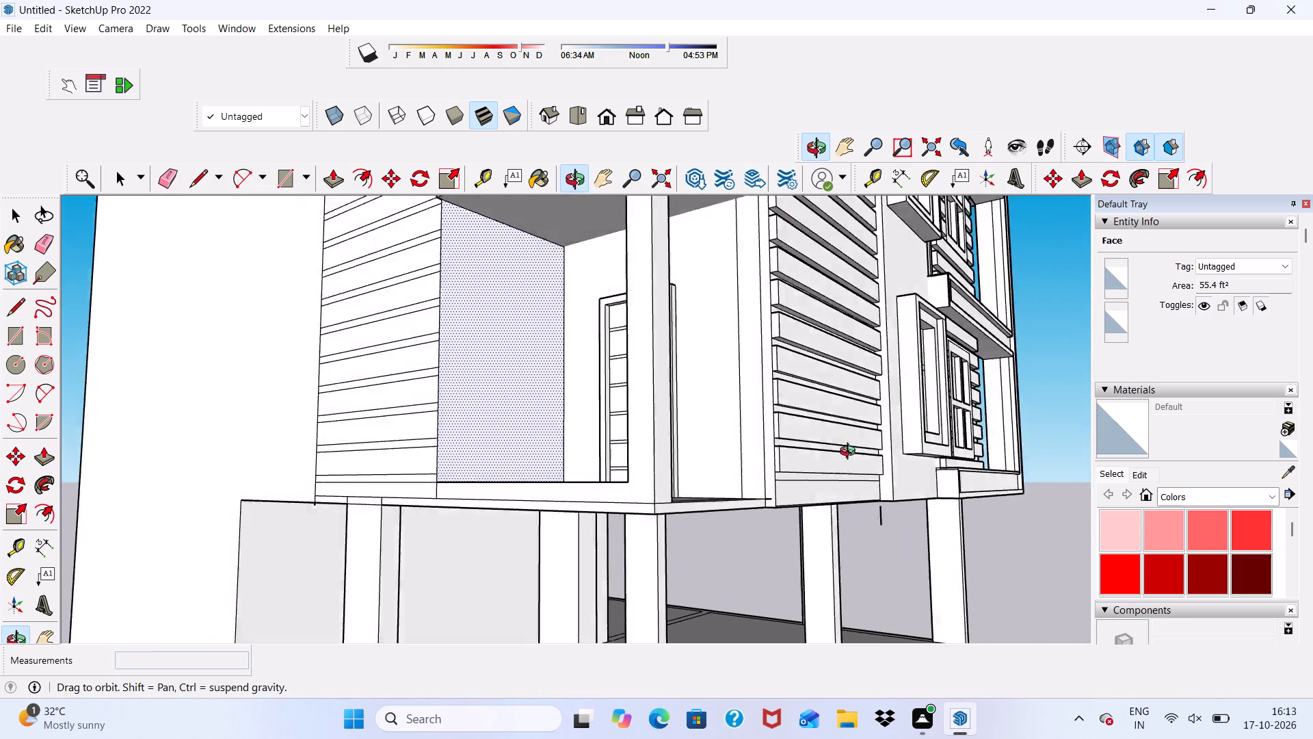
{"action": "middle_click_drag", "start_coordinate": [851, 453], "coordinate": [574, 485]}
{"action": "scroll", "coordinate": [651, 501], "scroll_direction": "up", "scroll_amount": 5}
{"action": "left_click", "coordinate": [614, 548]}
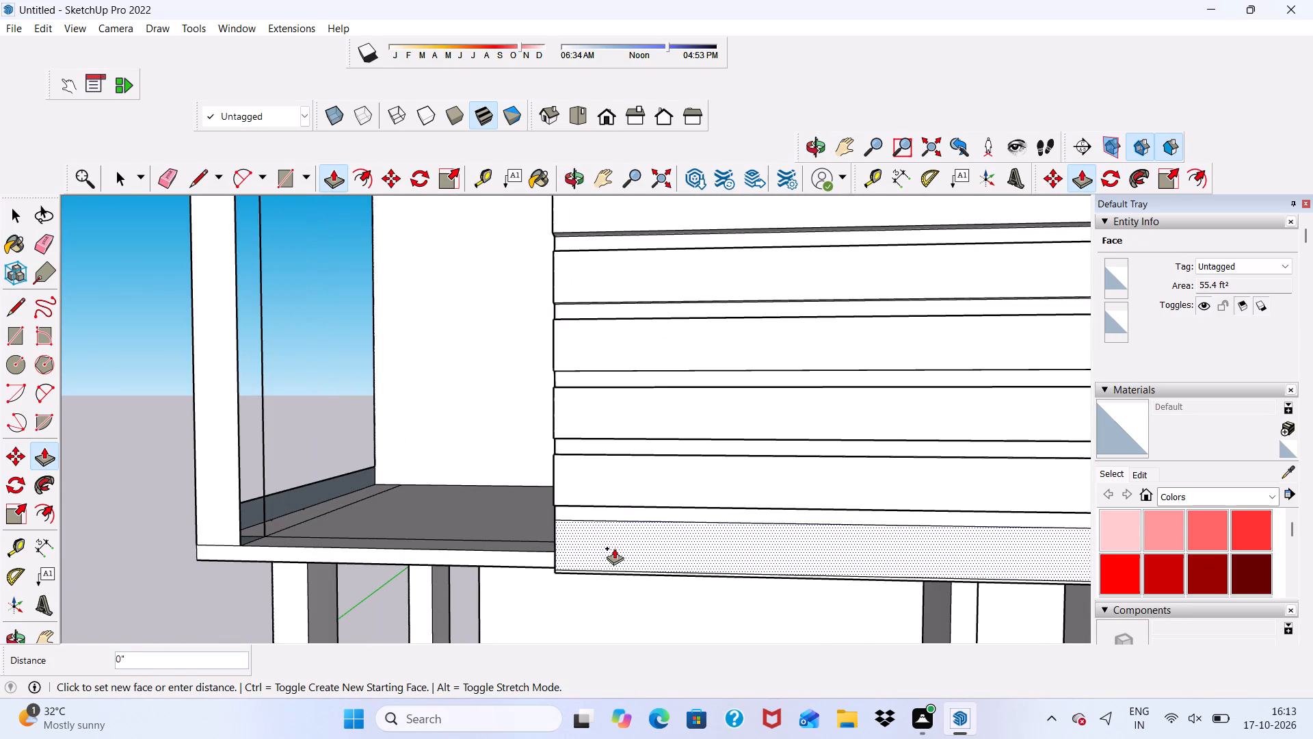
{"action": "left_click", "coordinate": [703, 458]}
Erase the short stray edge hanging below the bottom corner of the banded front wall.
{"action": "scroll", "coordinate": [599, 401], "scroll_direction": "down", "scroll_amount": 10}
{"action": "key", "text": "space"}
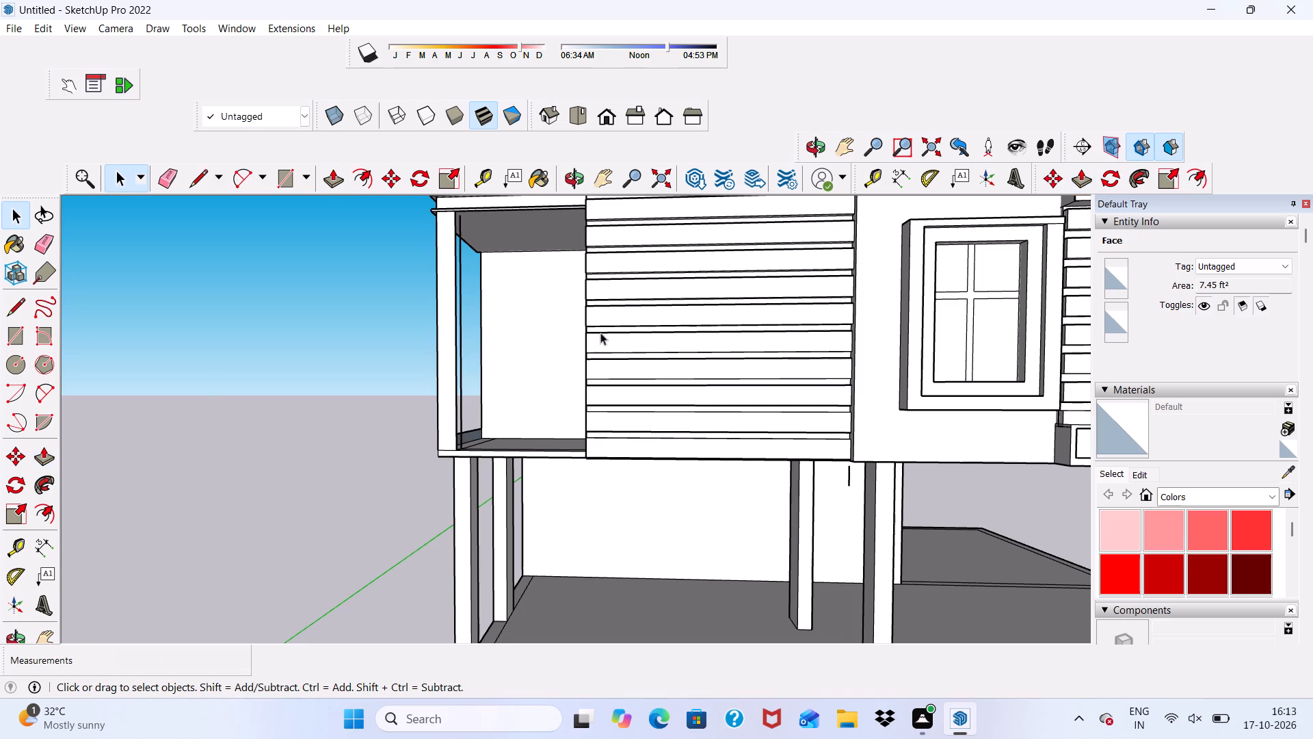
{"action": "scroll", "coordinate": [596, 330], "scroll_direction": "down", "scroll_amount": 6}
{"action": "middle_click_drag", "start_coordinate": [668, 321], "coordinate": [612, 203]}
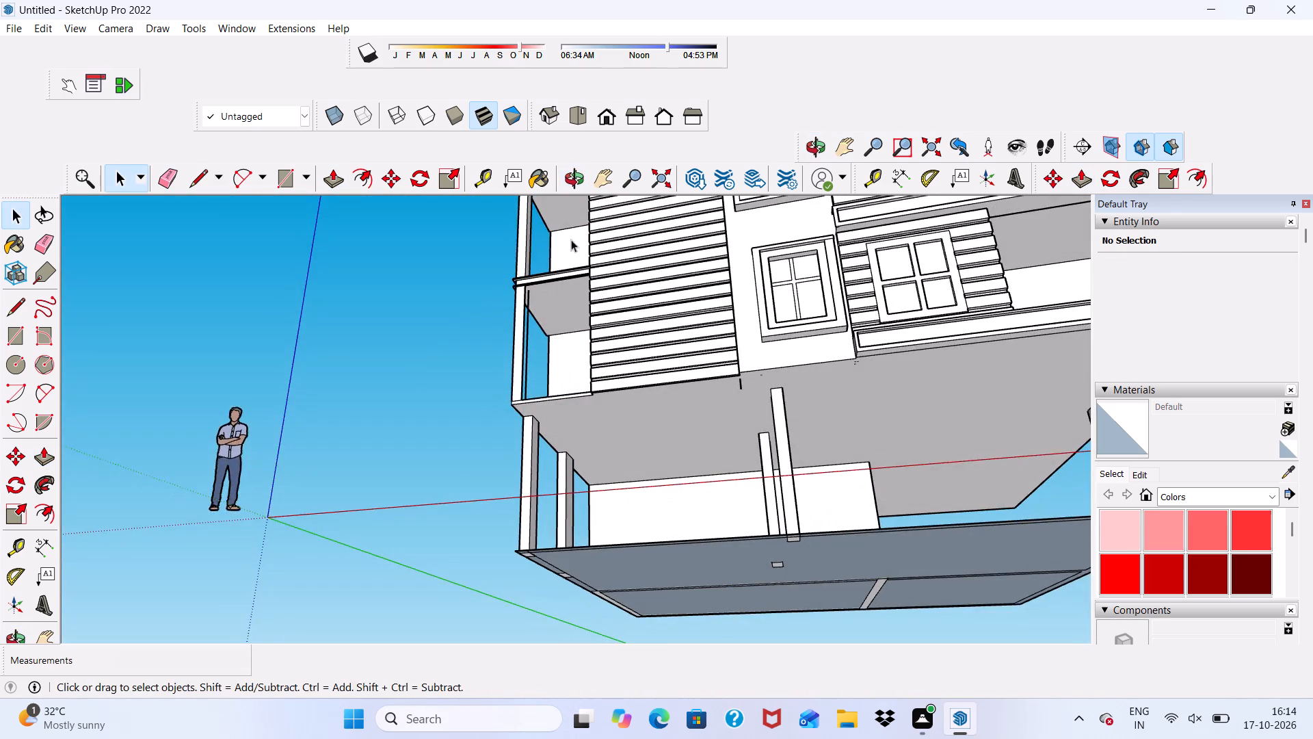
{"action": "scroll", "coordinate": [542, 250], "scroll_direction": "up", "scroll_amount": 1}
{"action": "left_click", "coordinate": [165, 181]}
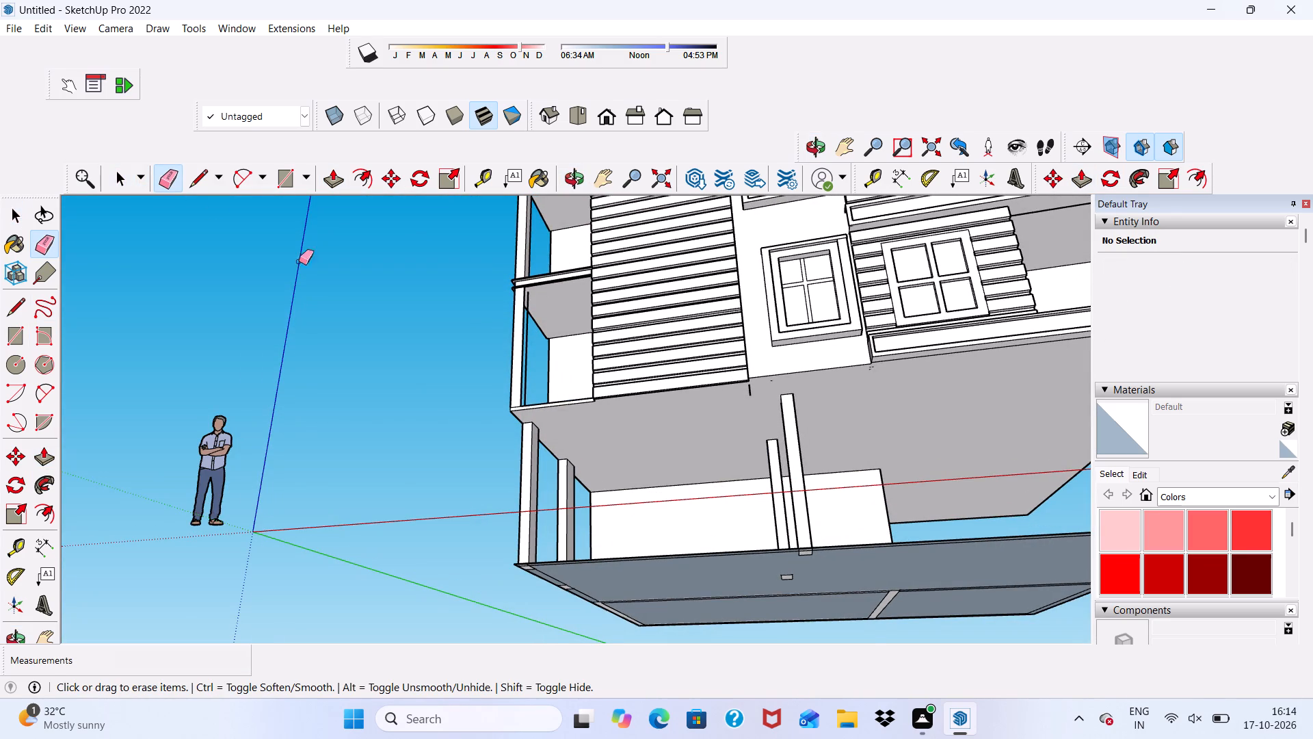
{"action": "scroll", "coordinate": [656, 380], "scroll_direction": "up", "scroll_amount": 2}
{"action": "scroll", "coordinate": [814, 413], "scroll_direction": "down", "scroll_amount": 1}
{"action": "left_click_drag", "start_coordinate": [773, 390], "coordinate": [774, 400]}
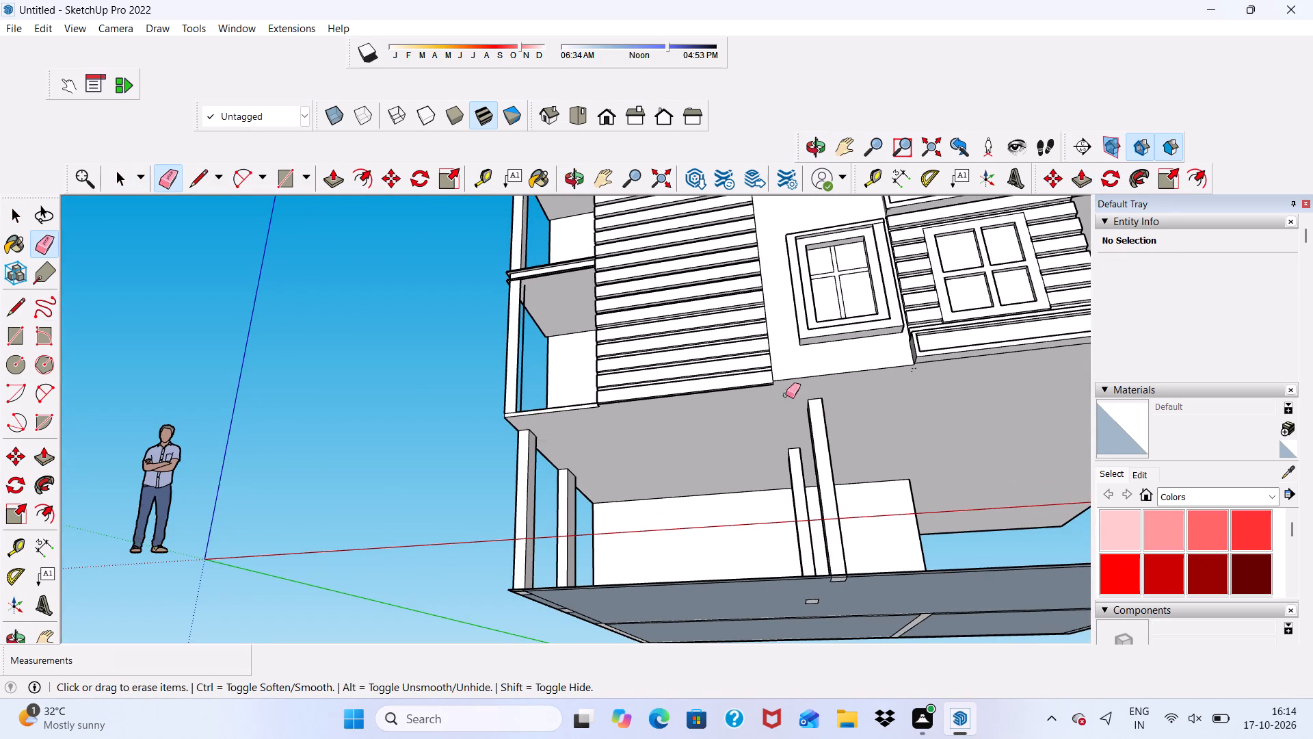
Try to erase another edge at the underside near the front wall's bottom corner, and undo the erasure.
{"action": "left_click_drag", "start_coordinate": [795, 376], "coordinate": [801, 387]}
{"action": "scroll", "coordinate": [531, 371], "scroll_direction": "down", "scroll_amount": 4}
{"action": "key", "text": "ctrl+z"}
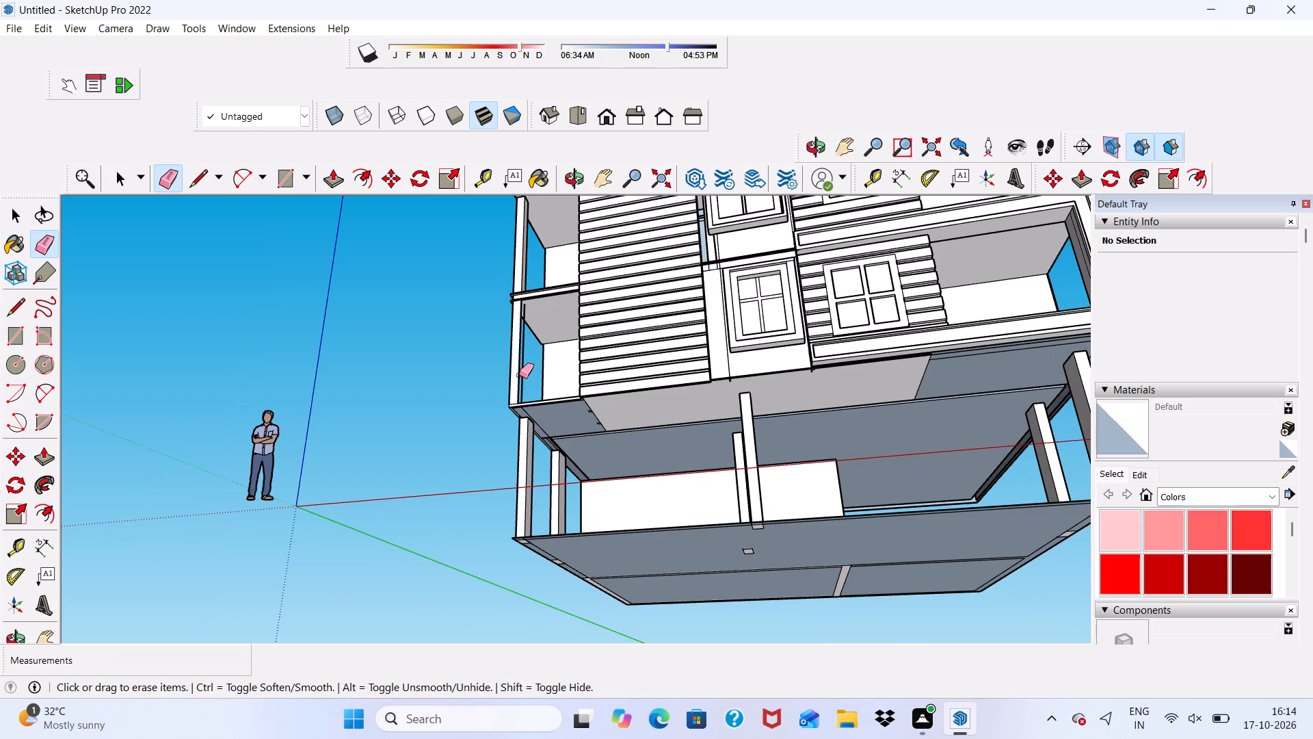
Push/Pull the small square at the lower balcony floor's outer corner up to the balcony slab above, forming a corner column.
{"action": "key", "text": "space"}
{"action": "middle_click_drag", "start_coordinate": [464, 373], "coordinate": [942, 586]}
{"action": "scroll", "coordinate": [590, 463], "scroll_direction": "up", "scroll_amount": 6}
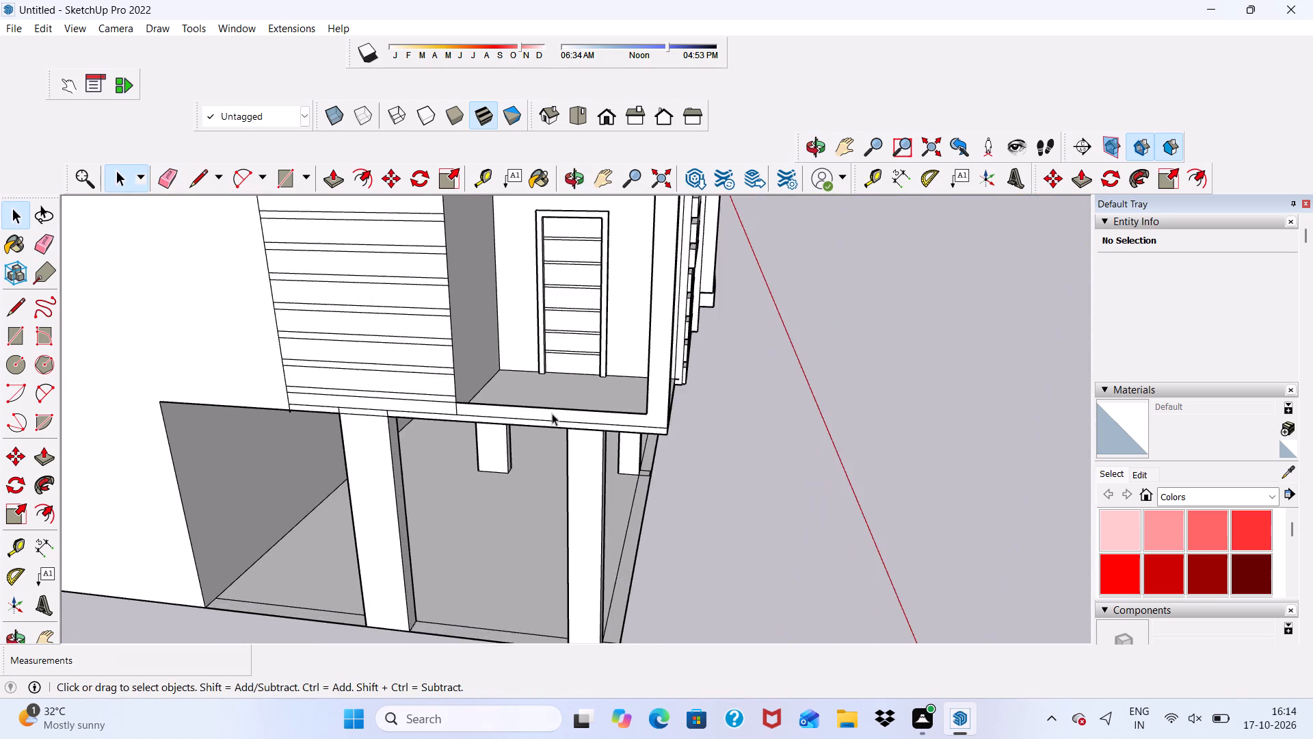
{"action": "middle_click_drag", "start_coordinate": [553, 409], "coordinate": [731, 493]}
{"action": "scroll", "coordinate": [765, 473], "scroll_direction": "up", "scroll_amount": 14}
{"action": "middle_click_drag", "start_coordinate": [767, 439], "coordinate": [780, 461]}
{"action": "scroll", "coordinate": [979, 430], "scroll_direction": "up", "scroll_amount": 2}
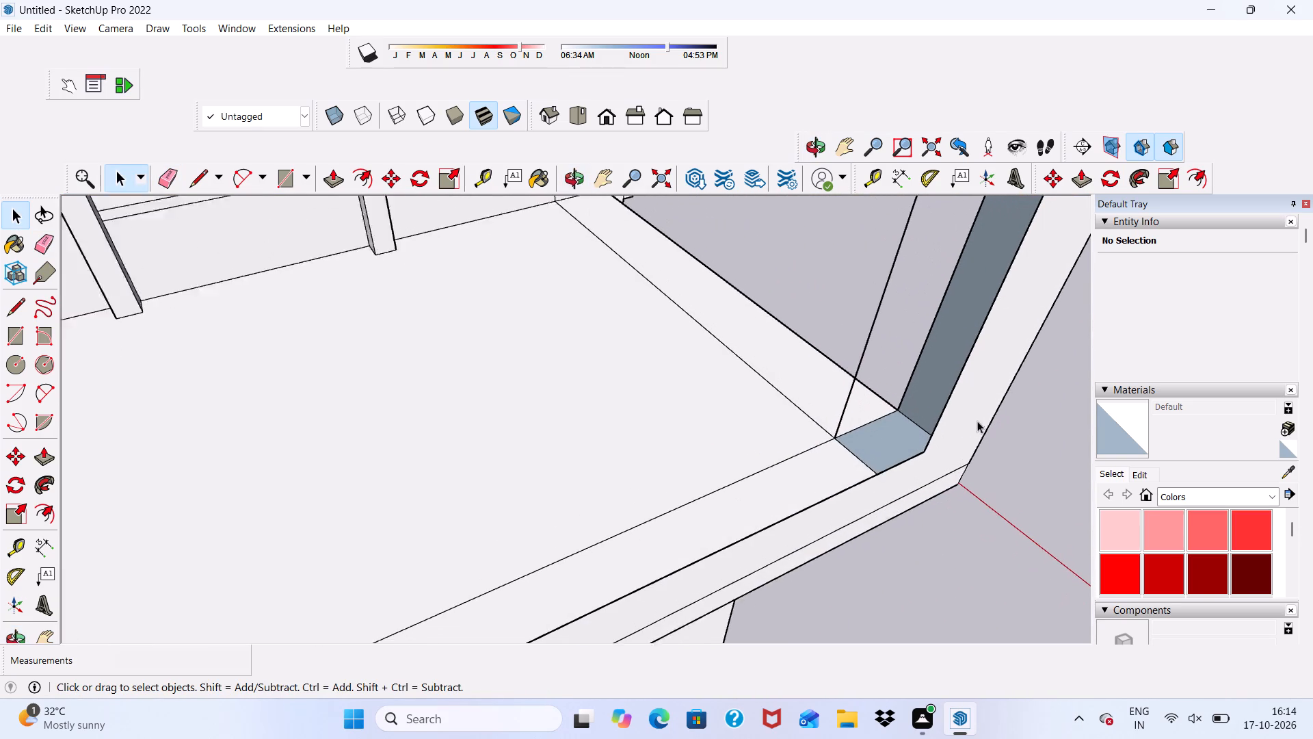
{"action": "scroll", "coordinate": [977, 421], "scroll_direction": "up", "scroll_amount": 2}
{"action": "left_click", "coordinate": [899, 431]}
{"action": "left_click", "coordinate": [330, 177]}
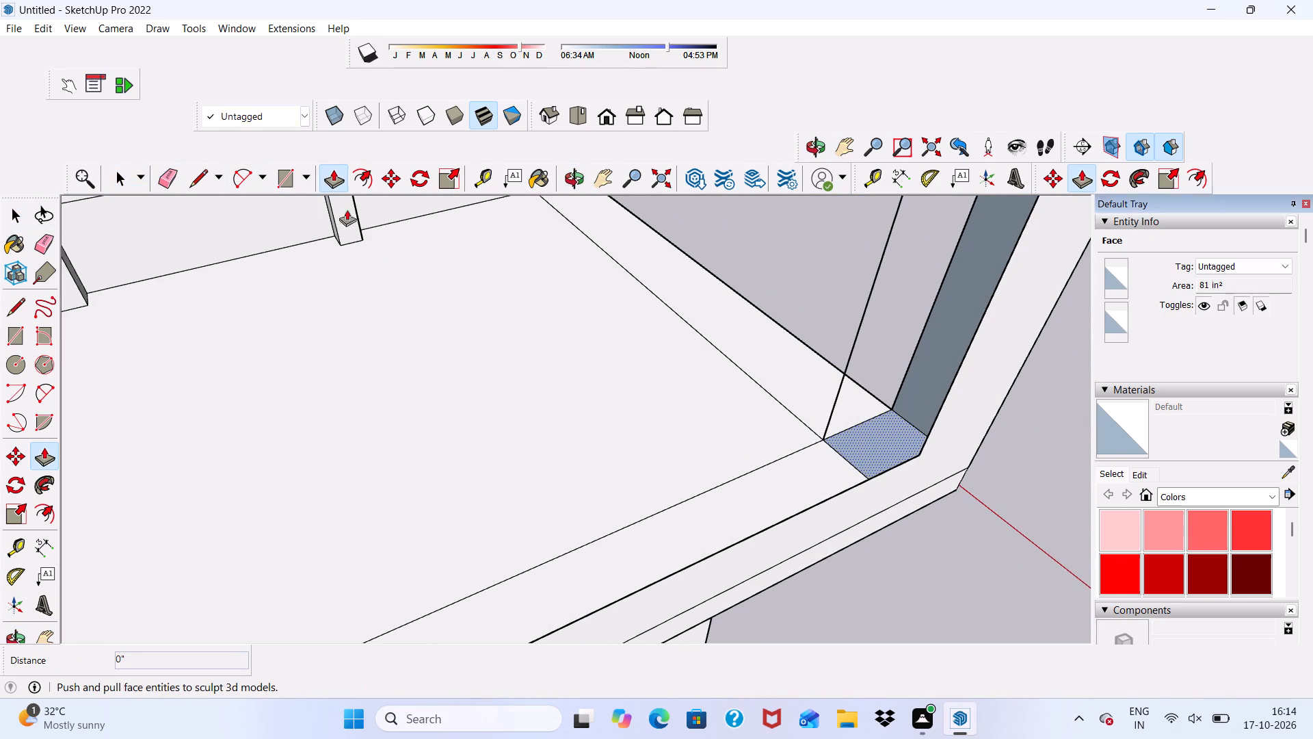
{"action": "left_click", "coordinate": [853, 432]}
{"action": "scroll", "coordinate": [806, 268], "scroll_direction": "down", "scroll_amount": 3}
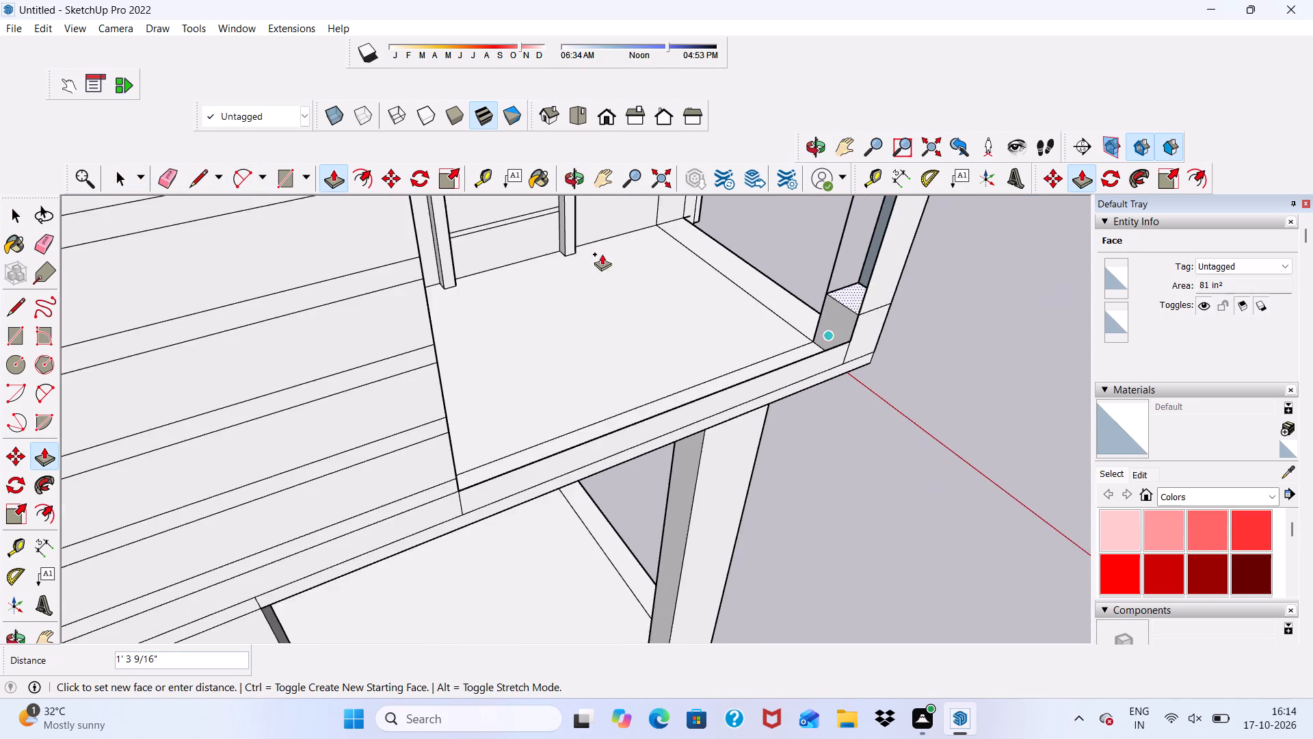
{"action": "scroll", "coordinate": [581, 365], "scroll_direction": "down", "scroll_amount": 5}
{"action": "scroll", "coordinate": [730, 332], "scroll_direction": "down", "scroll_amount": 13}
{"action": "scroll", "coordinate": [733, 234], "scroll_direction": "up", "scroll_amount": 2}
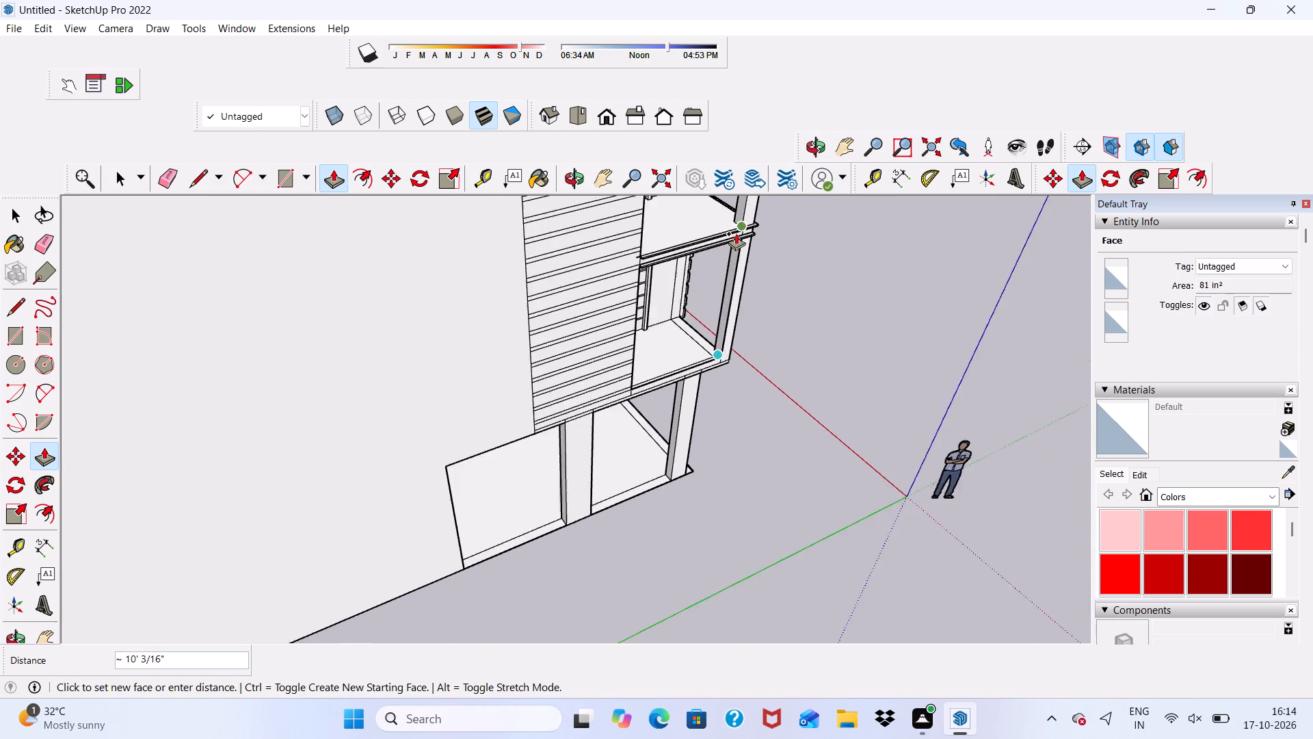
{"action": "scroll", "coordinate": [736, 233], "scroll_direction": "up", "scroll_amount": 4}
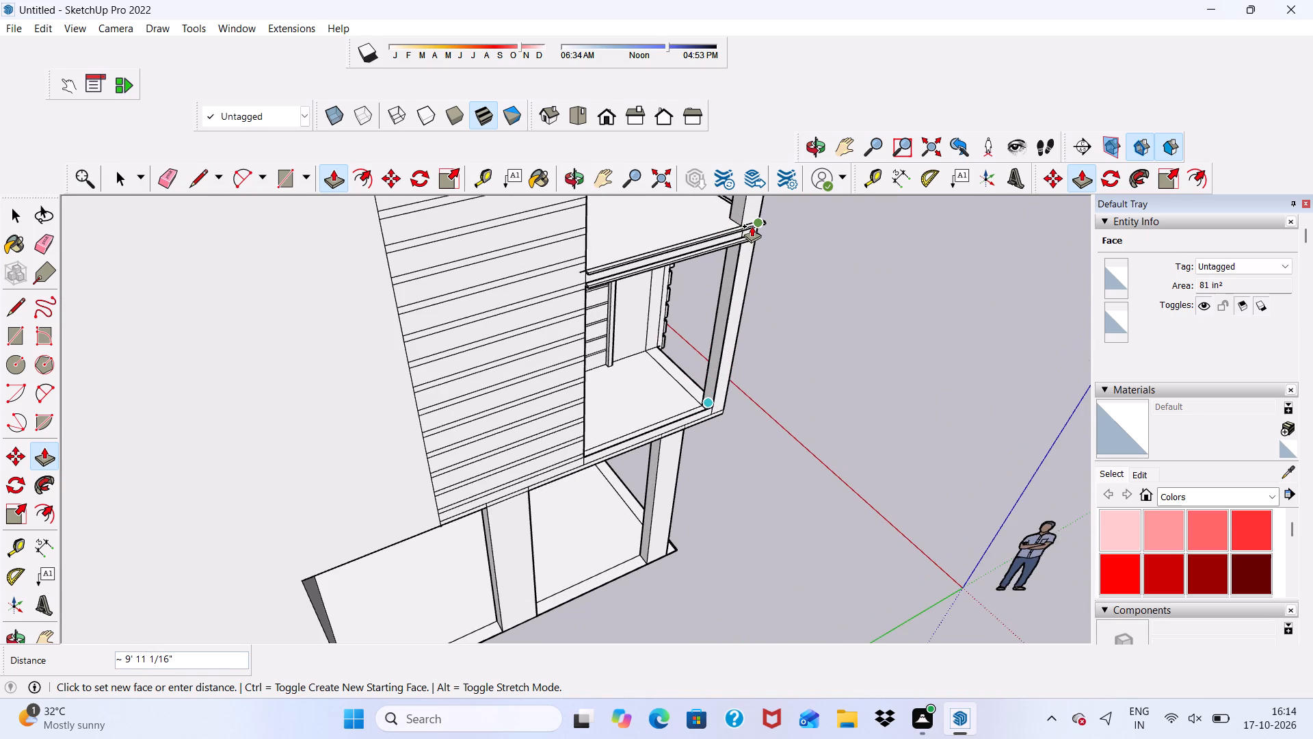
{"action": "left_click", "coordinate": [752, 226]}
{"action": "key", "text": "space"}
Examine the new balcony corner column and the whole facade from the side, the front and below.
{"action": "scroll", "coordinate": [841, 261], "scroll_direction": "down", "scroll_amount": 1}
{"action": "middle_click_drag", "start_coordinate": [841, 262], "coordinate": [464, 251]}
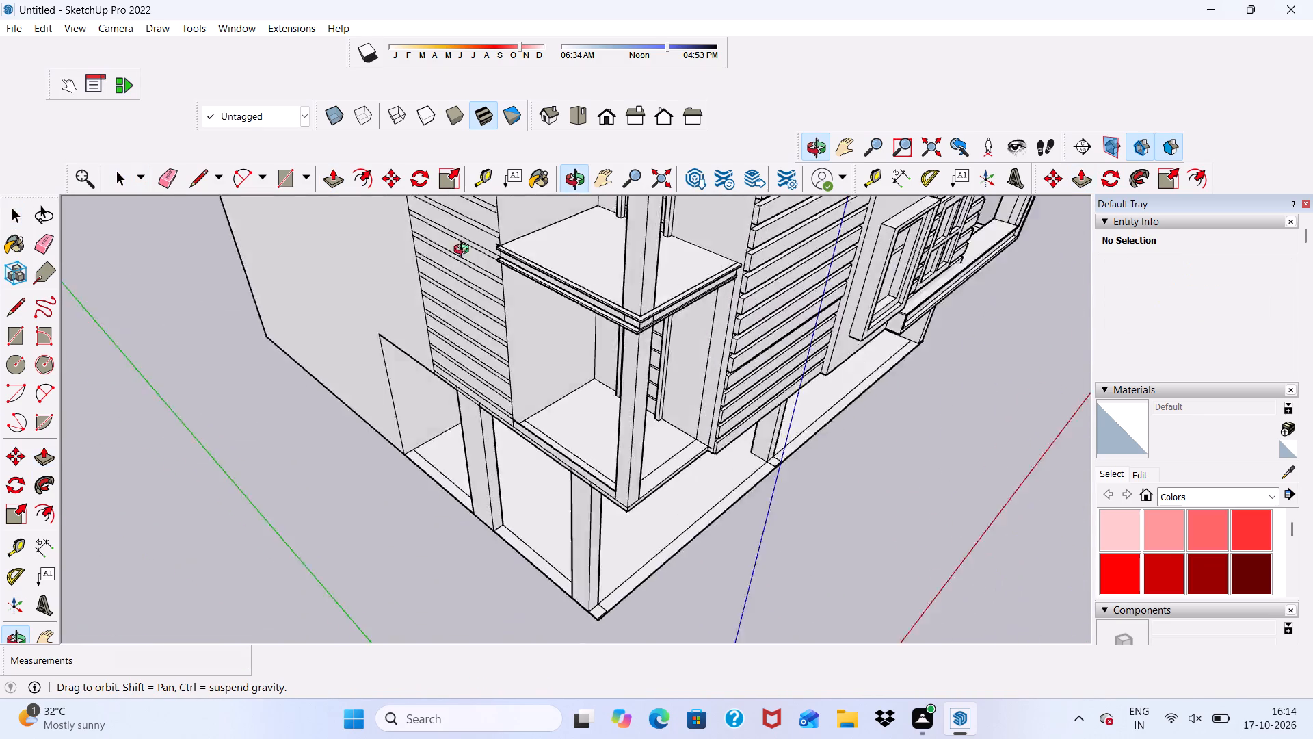
{"action": "middle_click_drag", "start_coordinate": [464, 251], "coordinate": [518, 225]}
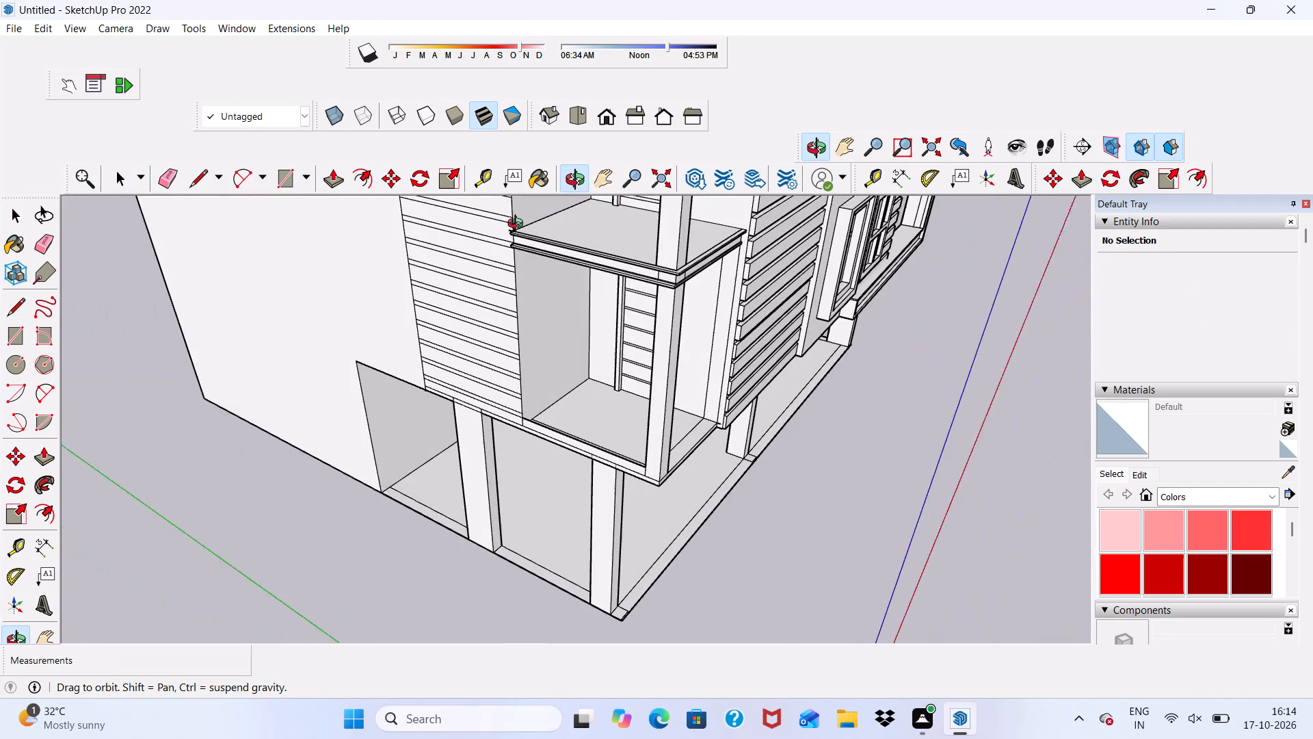
{"action": "middle_click_drag", "start_coordinate": [518, 225], "coordinate": [516, 226]}
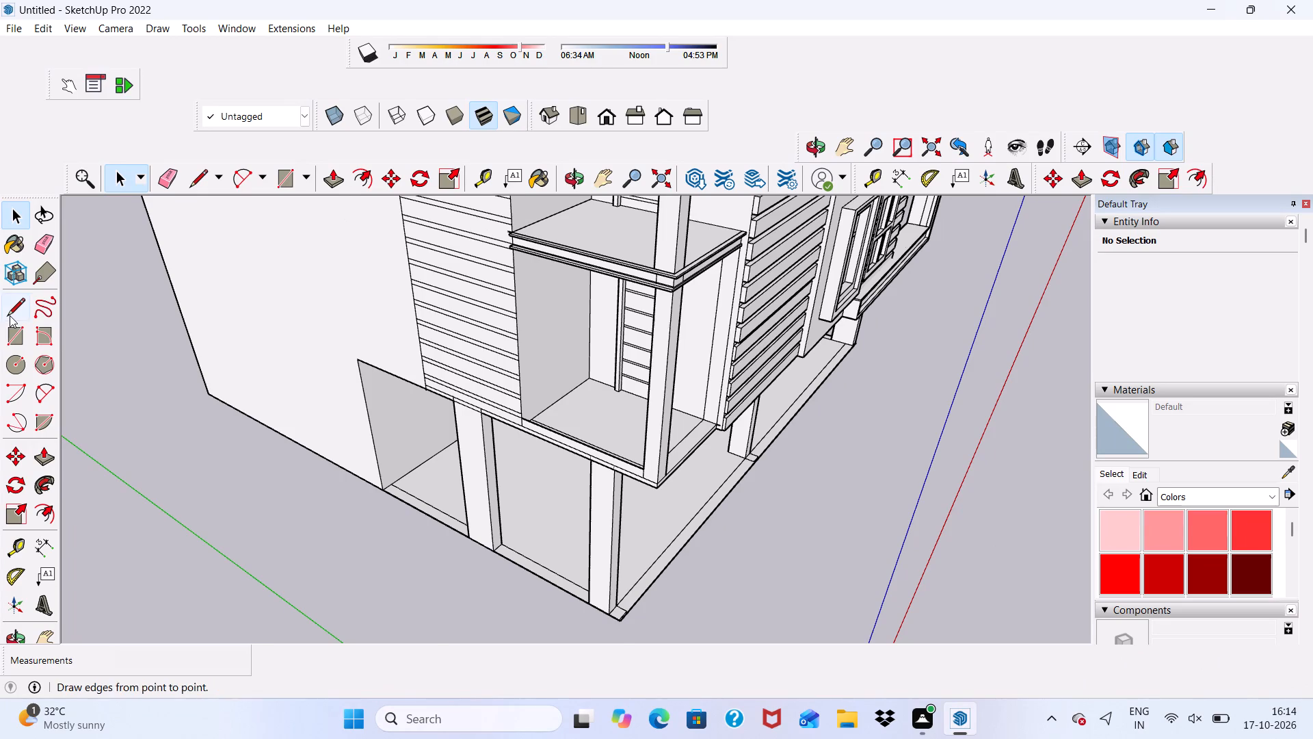
{"action": "scroll", "coordinate": [202, 415], "scroll_direction": "down", "scroll_amount": 5}
{"action": "middle_click_drag", "start_coordinate": [449, 400], "coordinate": [315, 319]}
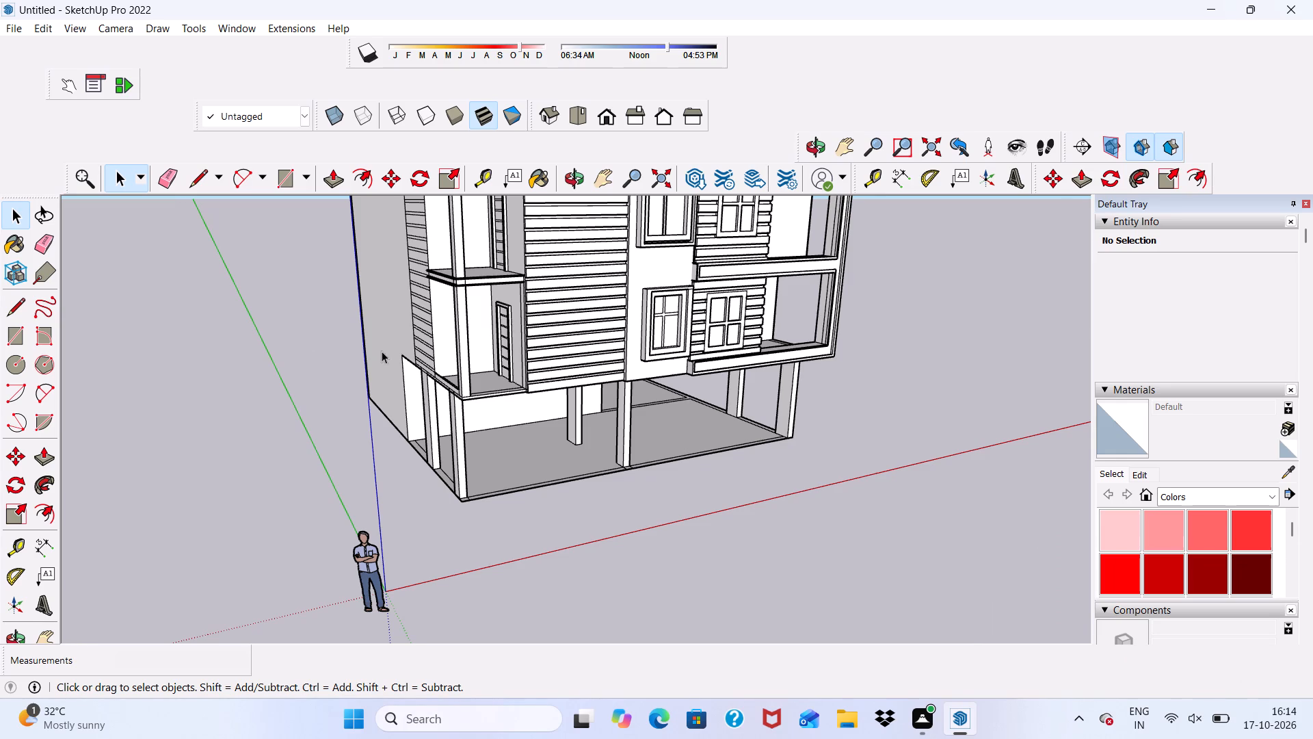
{"action": "scroll", "coordinate": [444, 369], "scroll_direction": "down", "scroll_amount": 1}
{"action": "scroll", "coordinate": [468, 369], "scroll_direction": "up", "scroll_amount": 5}
{"action": "scroll", "coordinate": [450, 346], "scroll_direction": "down", "scroll_amount": 6}
{"action": "middle_click_drag", "start_coordinate": [453, 415], "coordinate": [442, 280]}
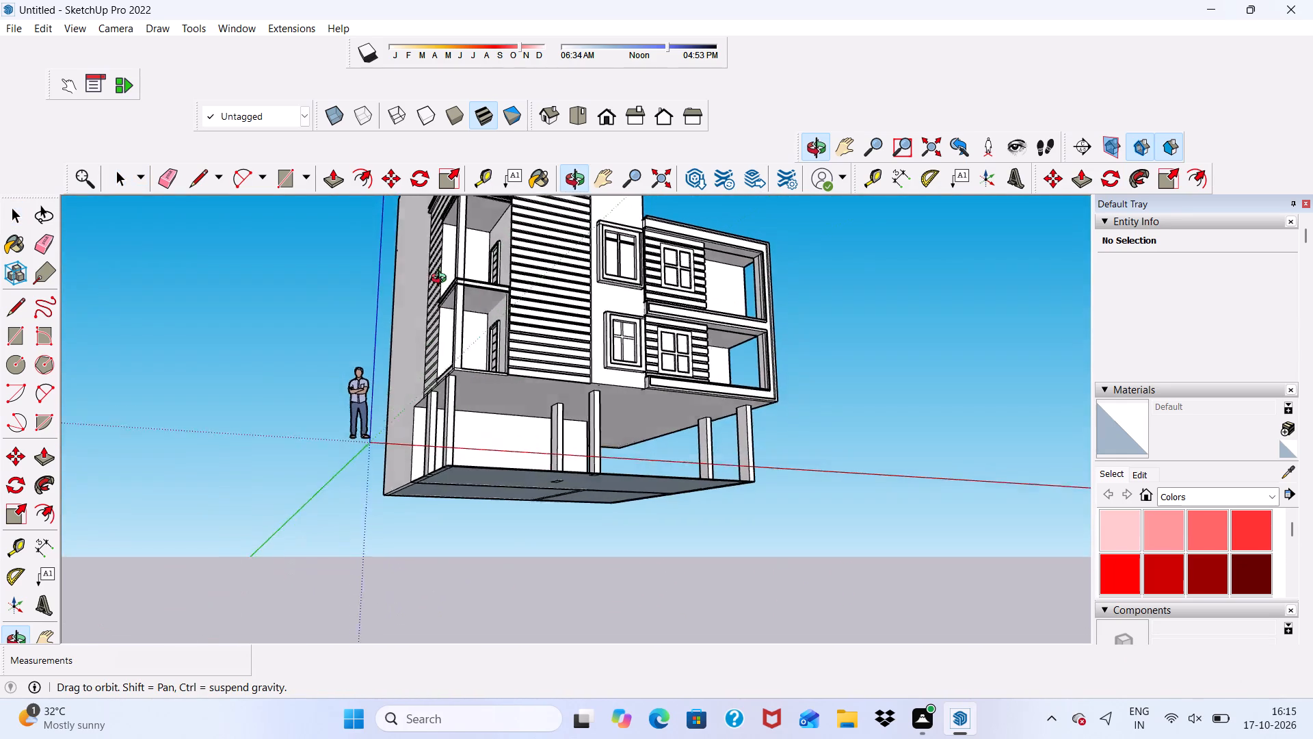
{"action": "middle_click_drag", "start_coordinate": [442, 280], "coordinate": [467, 325]}
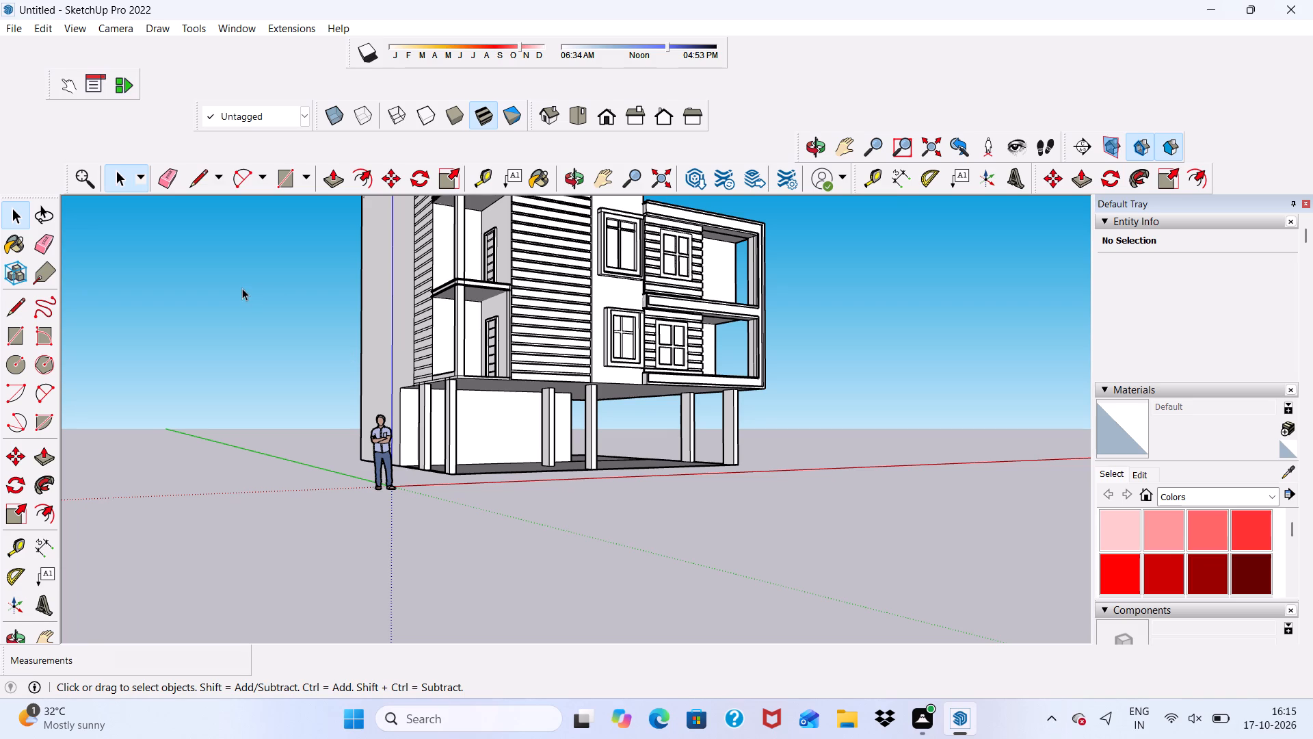
{"action": "scroll", "coordinate": [309, 332], "scroll_direction": "up", "scroll_amount": 2}
{"action": "scroll", "coordinate": [444, 371], "scroll_direction": "down", "scroll_amount": 3}
{"action": "middle_click_drag", "start_coordinate": [460, 382], "coordinate": [281, 380]}
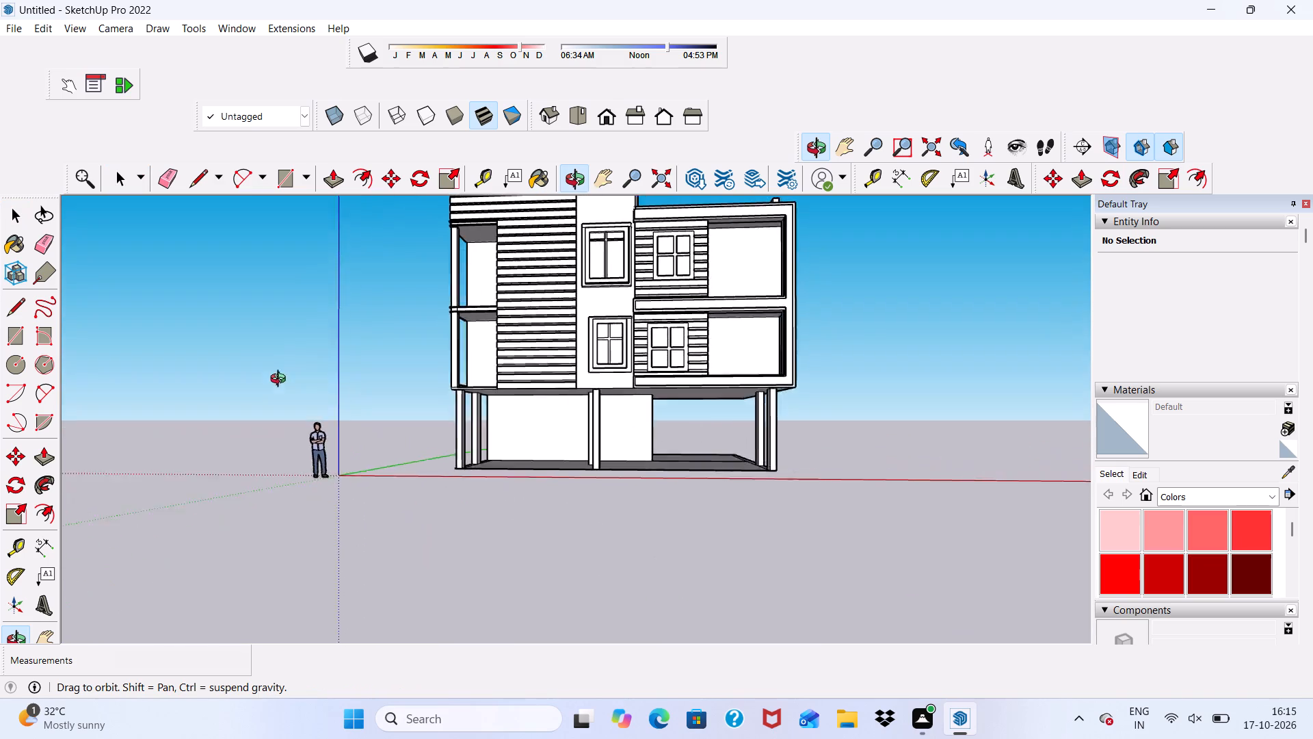
{"action": "middle_click_drag", "start_coordinate": [281, 380], "coordinate": [274, 347]}
Erase the vertical and lower horizontal stray edges on the side face of the balcony slab above the new corner column.
{"action": "scroll", "coordinate": [480, 333], "scroll_direction": "up", "scroll_amount": 13}
{"action": "middle_click_drag", "start_coordinate": [618, 328], "coordinate": [516, 490]}
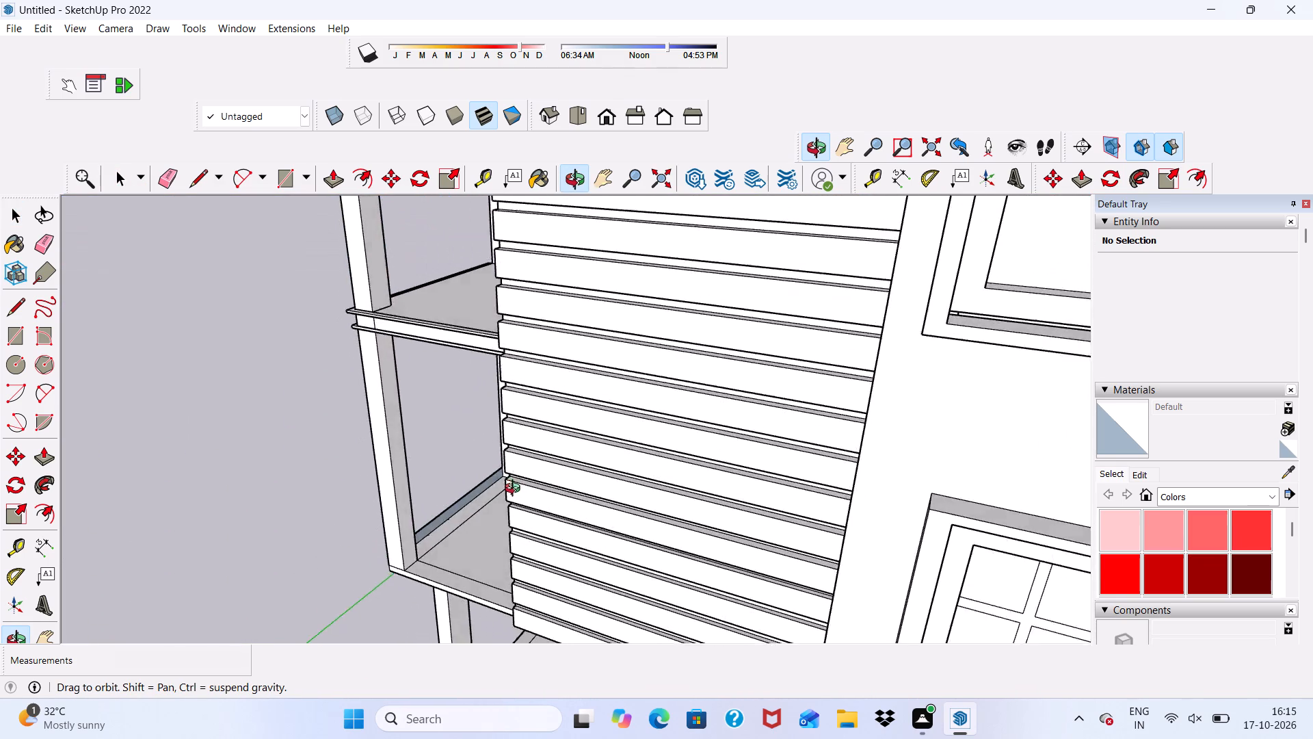
{"action": "middle_click_drag", "start_coordinate": [516, 490], "coordinate": [845, 401]}
{"action": "middle_click_drag", "start_coordinate": [513, 380], "coordinate": [613, 383]}
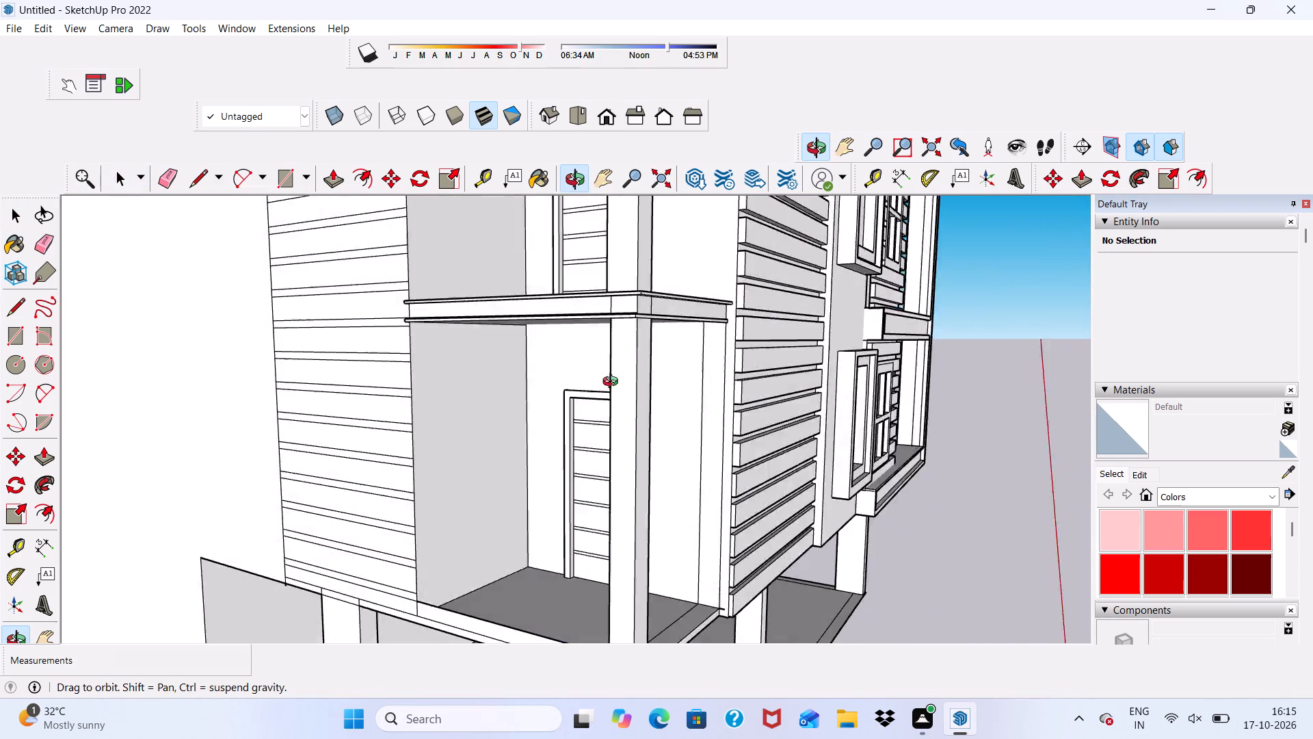
{"action": "middle_click_drag", "start_coordinate": [613, 383], "coordinate": [667, 404]}
{"action": "scroll", "coordinate": [735, 350], "scroll_direction": "up", "scroll_amount": 6}
{"action": "scroll", "coordinate": [207, 137], "scroll_direction": "up", "scroll_amount": 1}
{"action": "scroll", "coordinate": [178, 173], "scroll_direction": "down", "scroll_amount": 1}
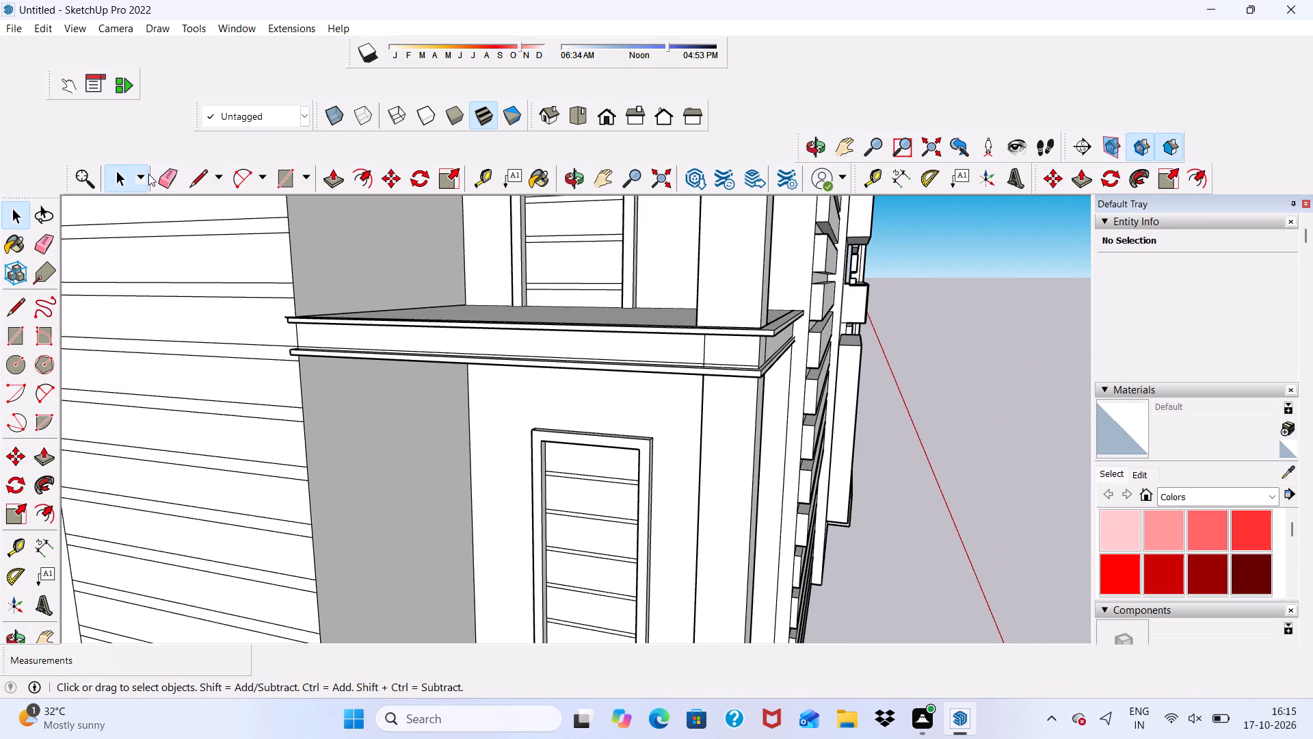
{"action": "left_click", "coordinate": [163, 177]}
{"action": "scroll", "coordinate": [613, 343], "scroll_direction": "up", "scroll_amount": 4}
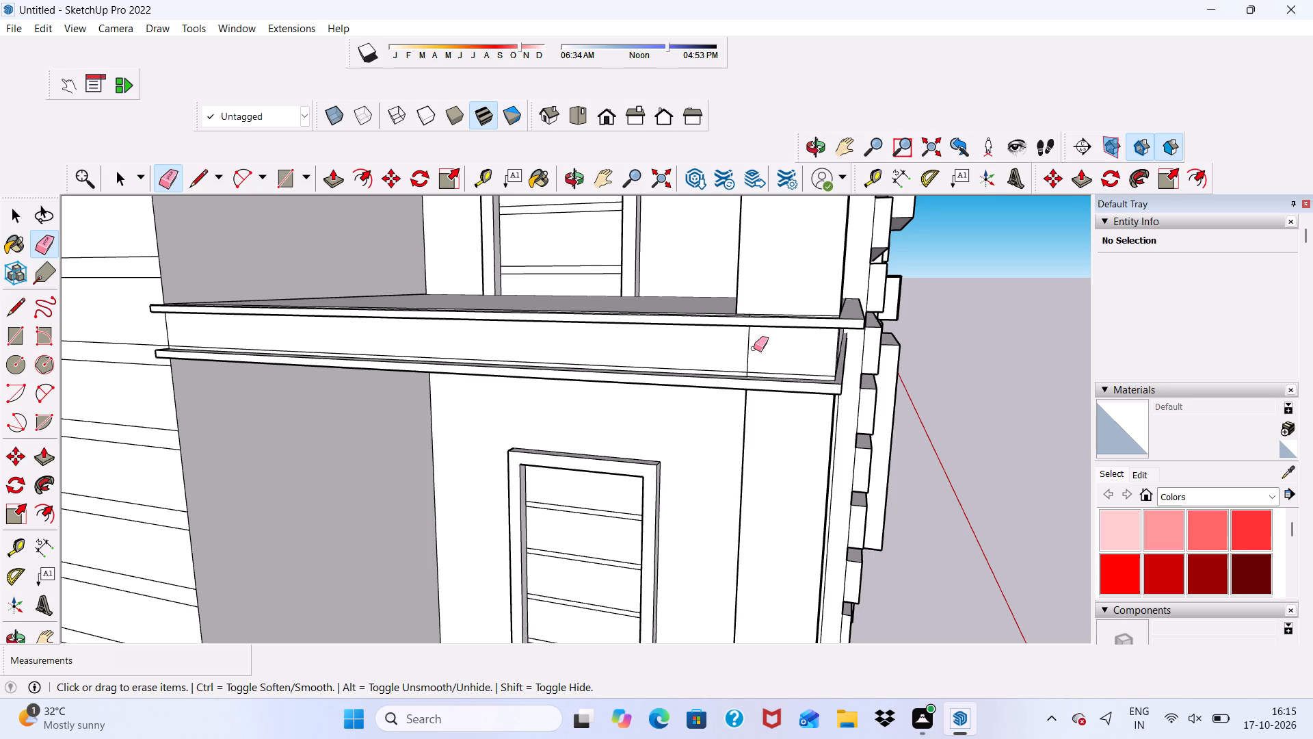
{"action": "left_click_drag", "start_coordinate": [754, 348], "coordinate": [740, 349]}
{"action": "scroll", "coordinate": [762, 356], "scroll_direction": "up", "scroll_amount": 10}
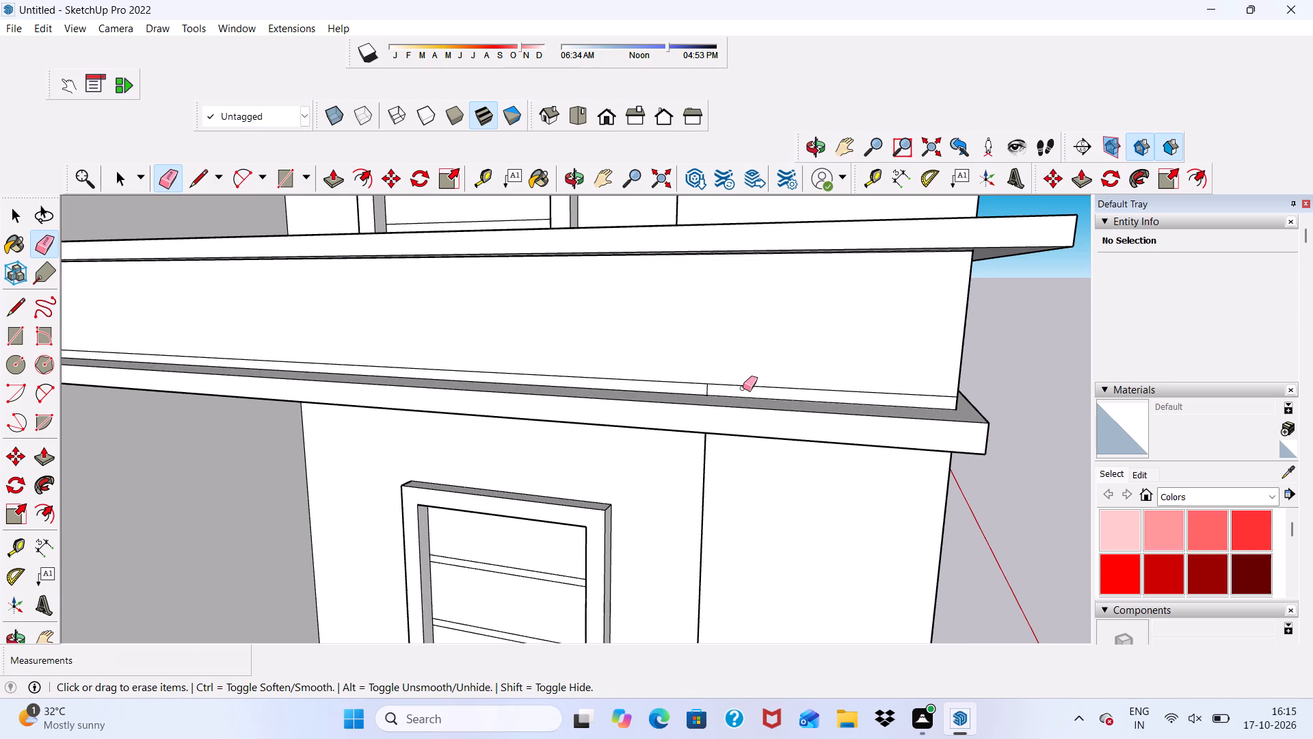
{"action": "left_click", "coordinate": [743, 388]}
{"action": "left_click_drag", "start_coordinate": [697, 389], "coordinate": [708, 389]}
{"action": "left_click", "coordinate": [706, 383]}
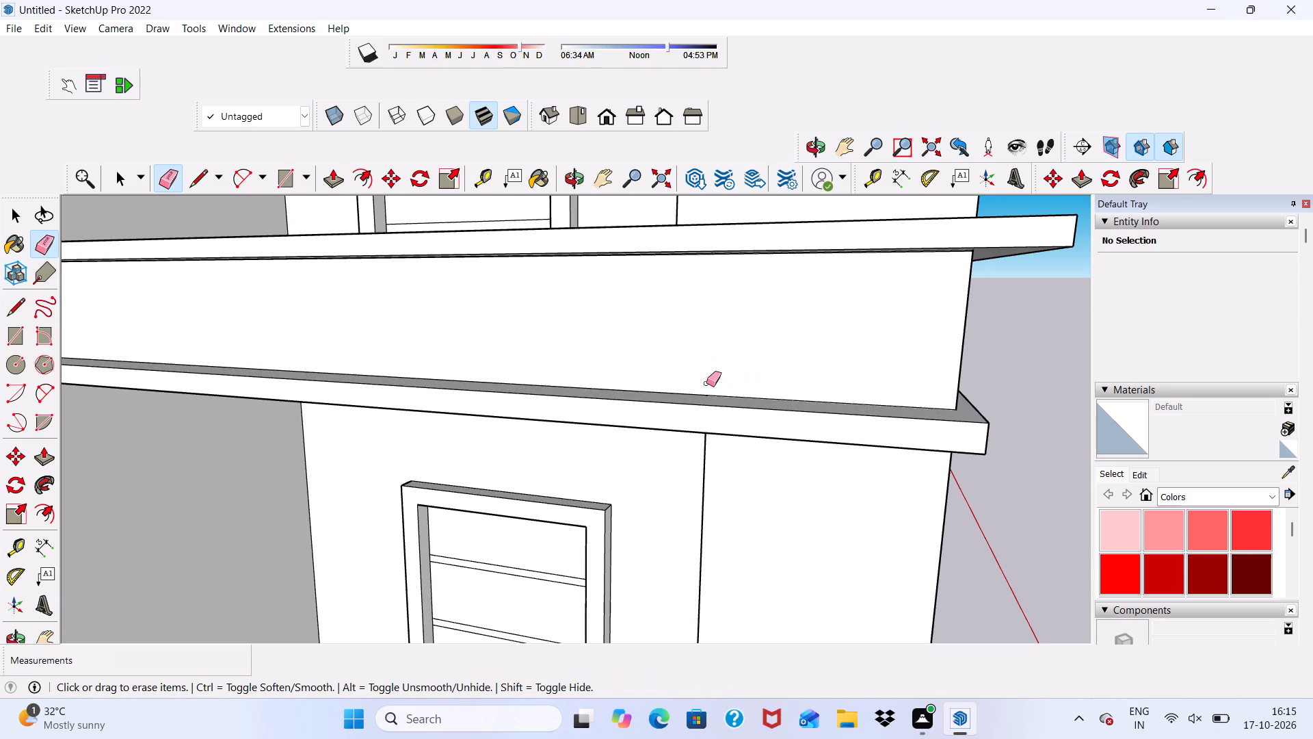
Inspect the balcony slab's front face, the side beam above the ground-floor columns and the underside for remaining stray edges.
{"action": "scroll", "coordinate": [753, 391], "scroll_direction": "down", "scroll_amount": 3}
{"action": "middle_click_drag", "start_coordinate": [845, 401], "coordinate": [576, 376]}
{"action": "scroll", "coordinate": [584, 369], "scroll_direction": "up", "scroll_amount": 2}
{"action": "scroll", "coordinate": [587, 348], "scroll_direction": "down", "scroll_amount": 6}
{"action": "scroll", "coordinate": [709, 330], "scroll_direction": "down", "scroll_amount": 16}
{"action": "middle_click_drag", "start_coordinate": [663, 318], "coordinate": [678, 351]}
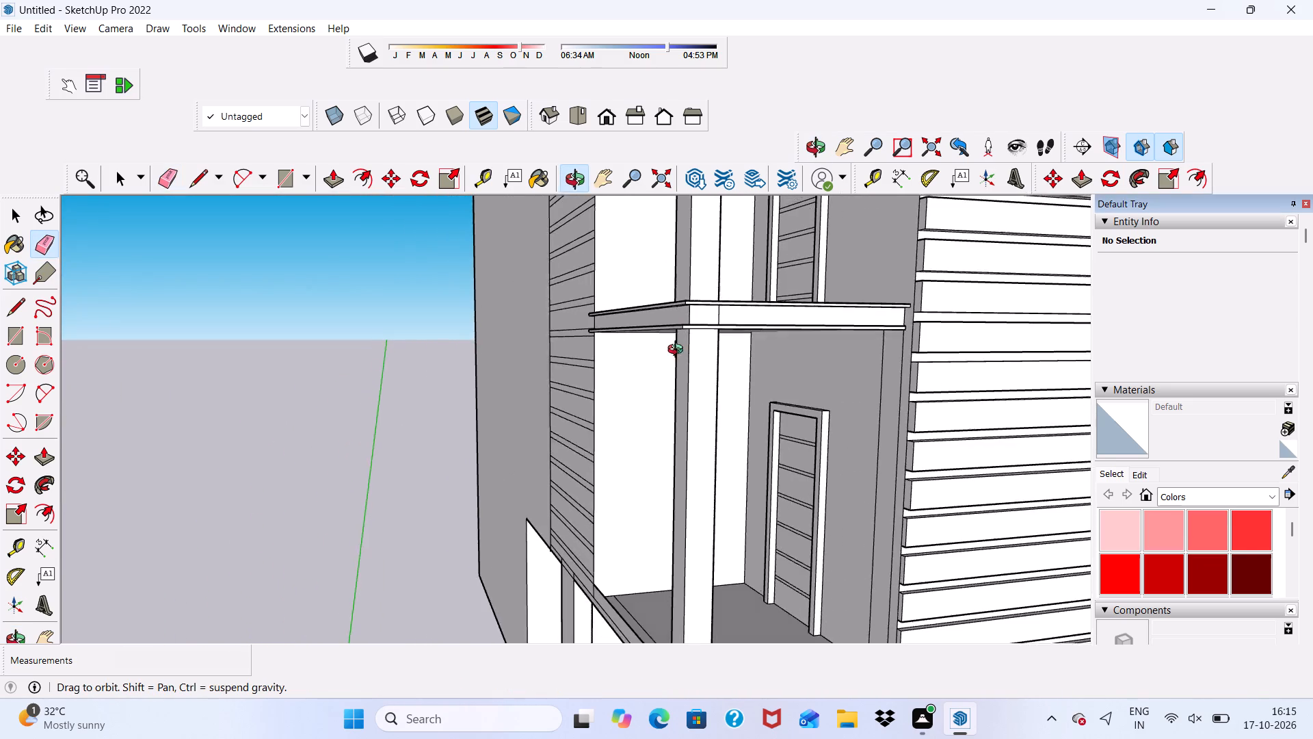
{"action": "middle_click_drag", "start_coordinate": [678, 351], "coordinate": [685, 478]}
{"action": "scroll", "coordinate": [688, 473], "scroll_direction": "down", "scroll_amount": 1}
{"action": "scroll", "coordinate": [682, 416], "scroll_direction": "up", "scroll_amount": 2}
{"action": "scroll", "coordinate": [682, 359], "scroll_direction": "down", "scroll_amount": 10}
{"action": "middle_click_drag", "start_coordinate": [733, 458], "coordinate": [759, 337]}
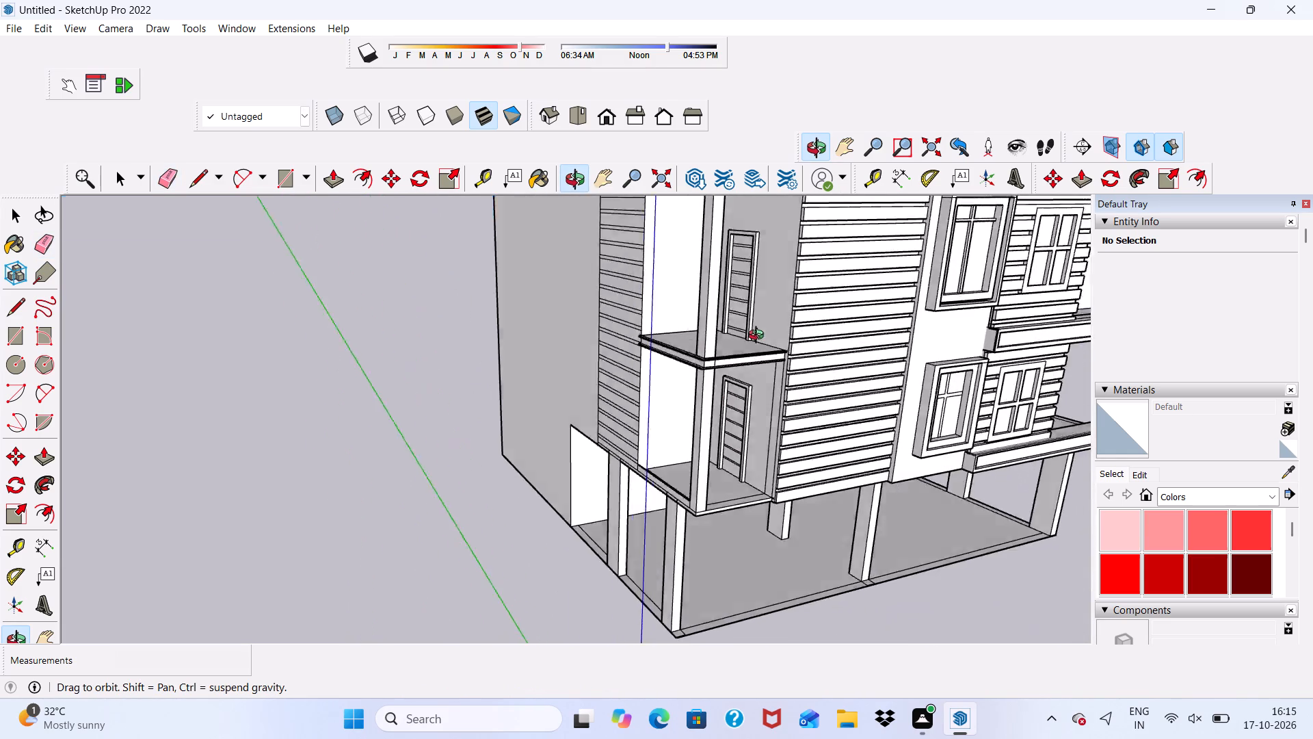
{"action": "middle_click_drag", "start_coordinate": [759, 337], "coordinate": [800, 283]}
{"action": "scroll", "coordinate": [695, 554], "scroll_direction": "up", "scroll_amount": 10}
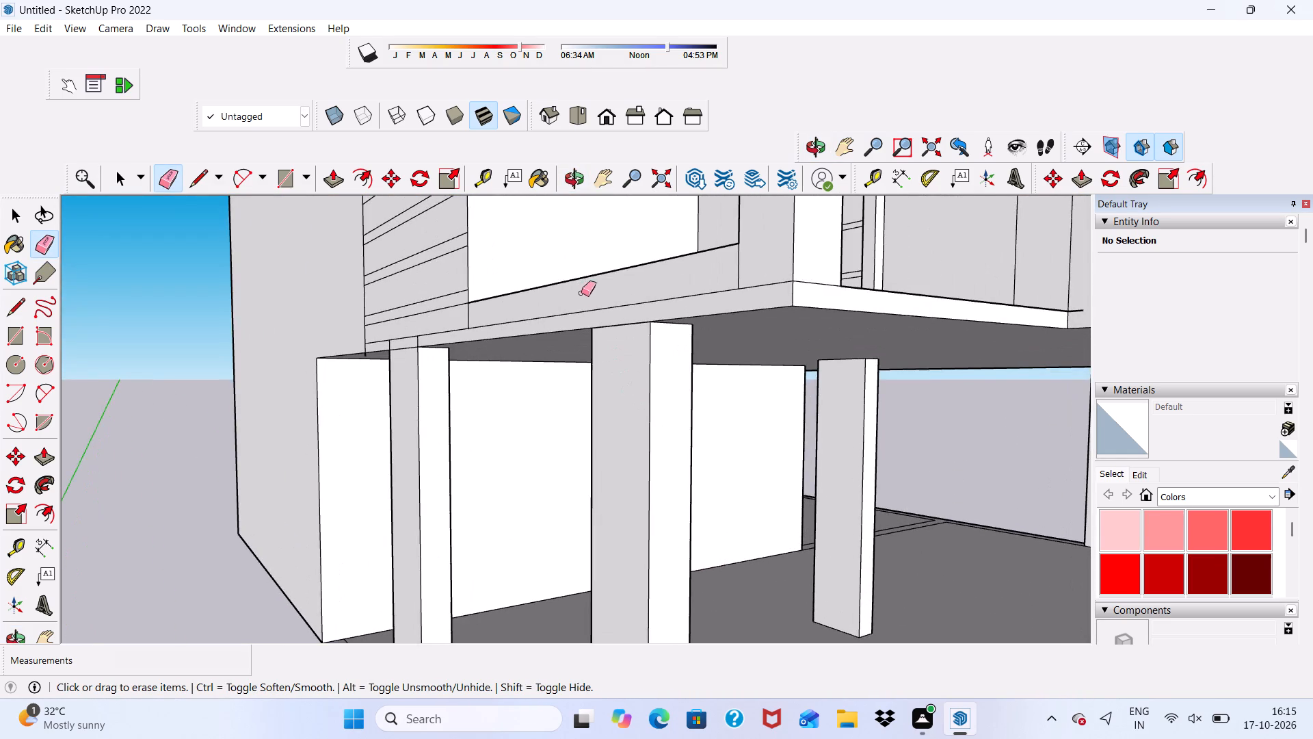
{"action": "middle_click_drag", "start_coordinate": [582, 294], "coordinate": [797, 325]}
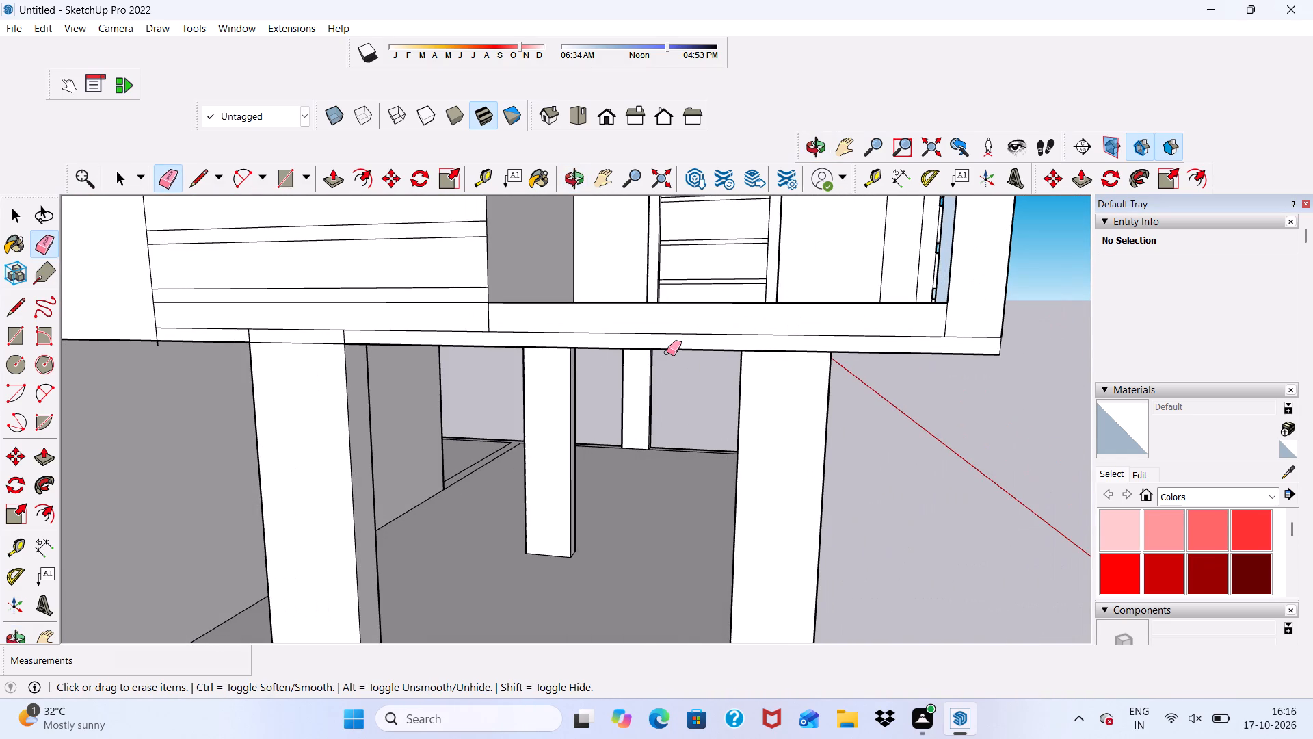
{"action": "key", "text": "space"}
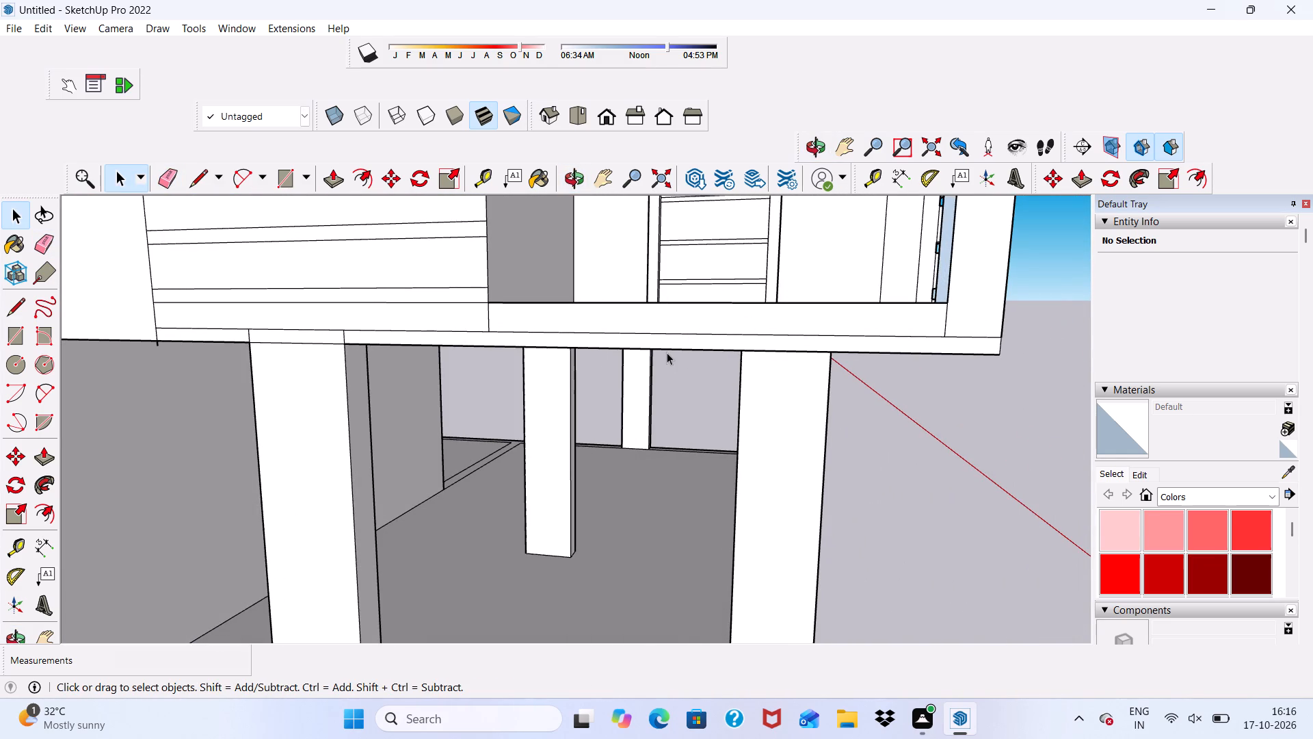
{"action": "scroll", "coordinate": [655, 364], "scroll_direction": "down", "scroll_amount": 10}
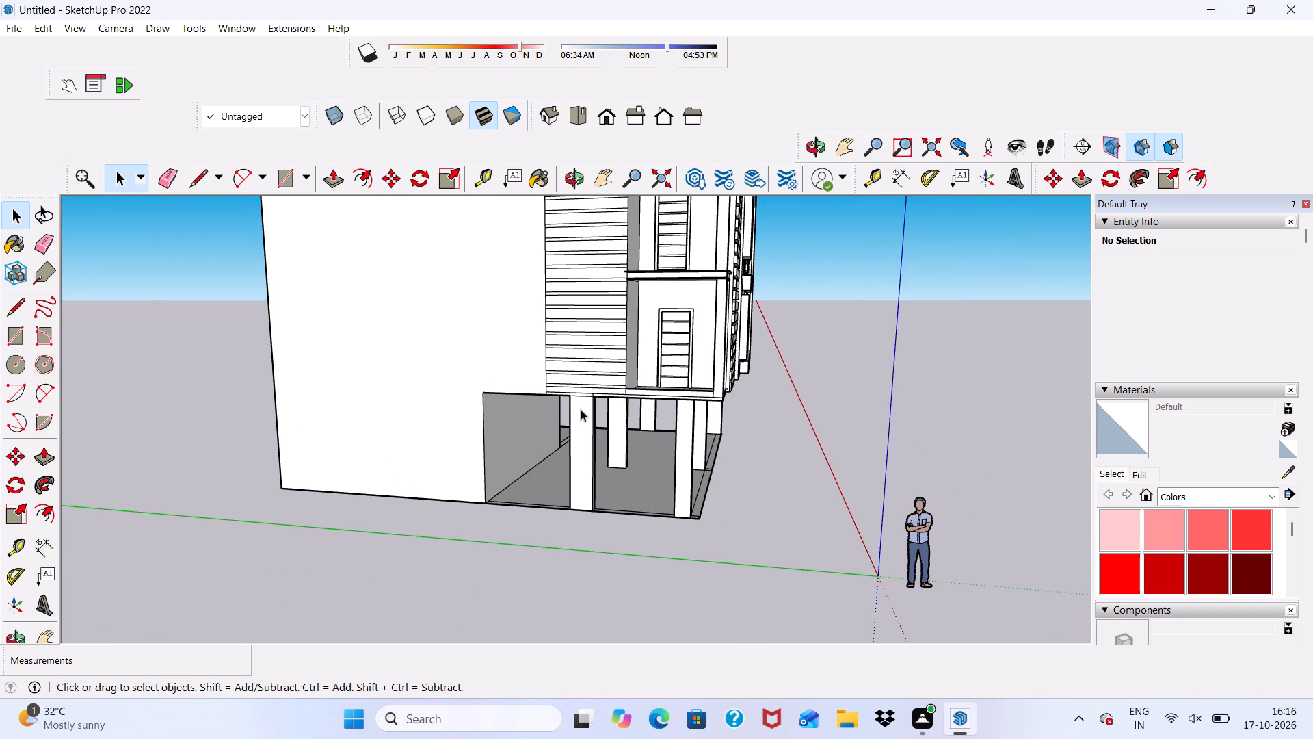
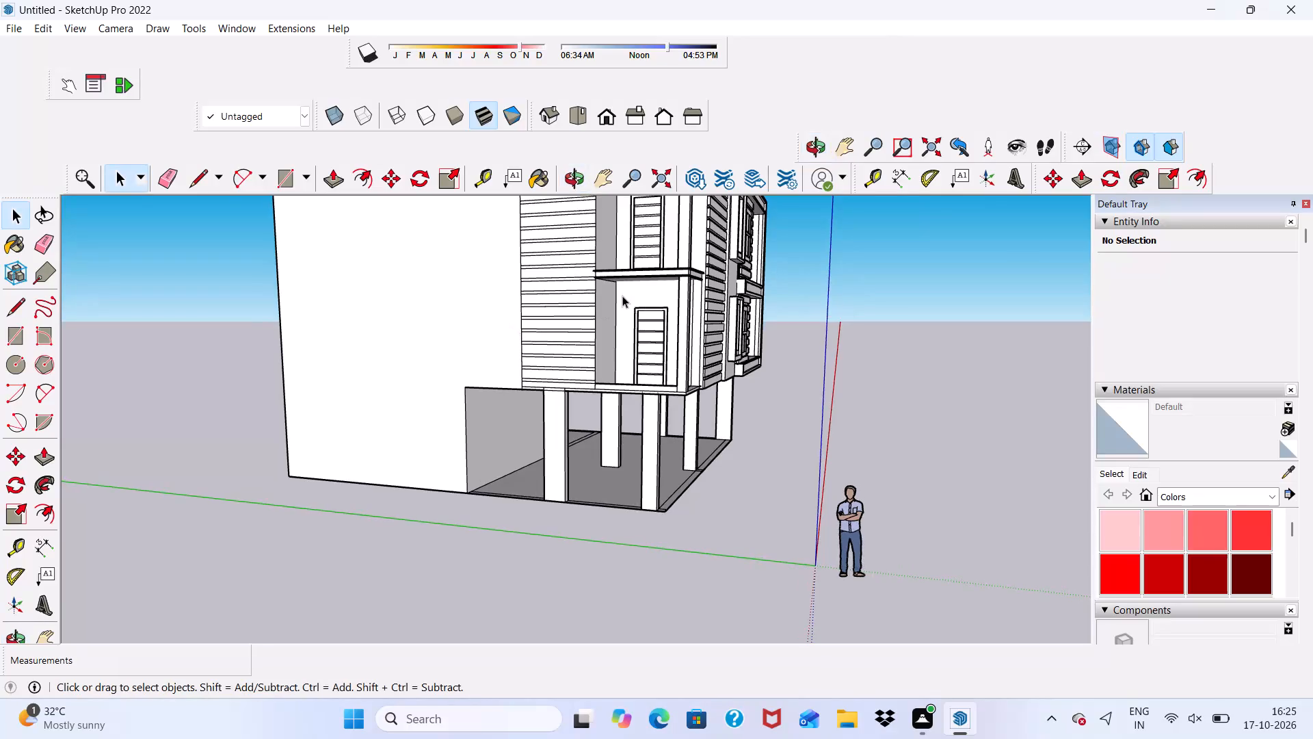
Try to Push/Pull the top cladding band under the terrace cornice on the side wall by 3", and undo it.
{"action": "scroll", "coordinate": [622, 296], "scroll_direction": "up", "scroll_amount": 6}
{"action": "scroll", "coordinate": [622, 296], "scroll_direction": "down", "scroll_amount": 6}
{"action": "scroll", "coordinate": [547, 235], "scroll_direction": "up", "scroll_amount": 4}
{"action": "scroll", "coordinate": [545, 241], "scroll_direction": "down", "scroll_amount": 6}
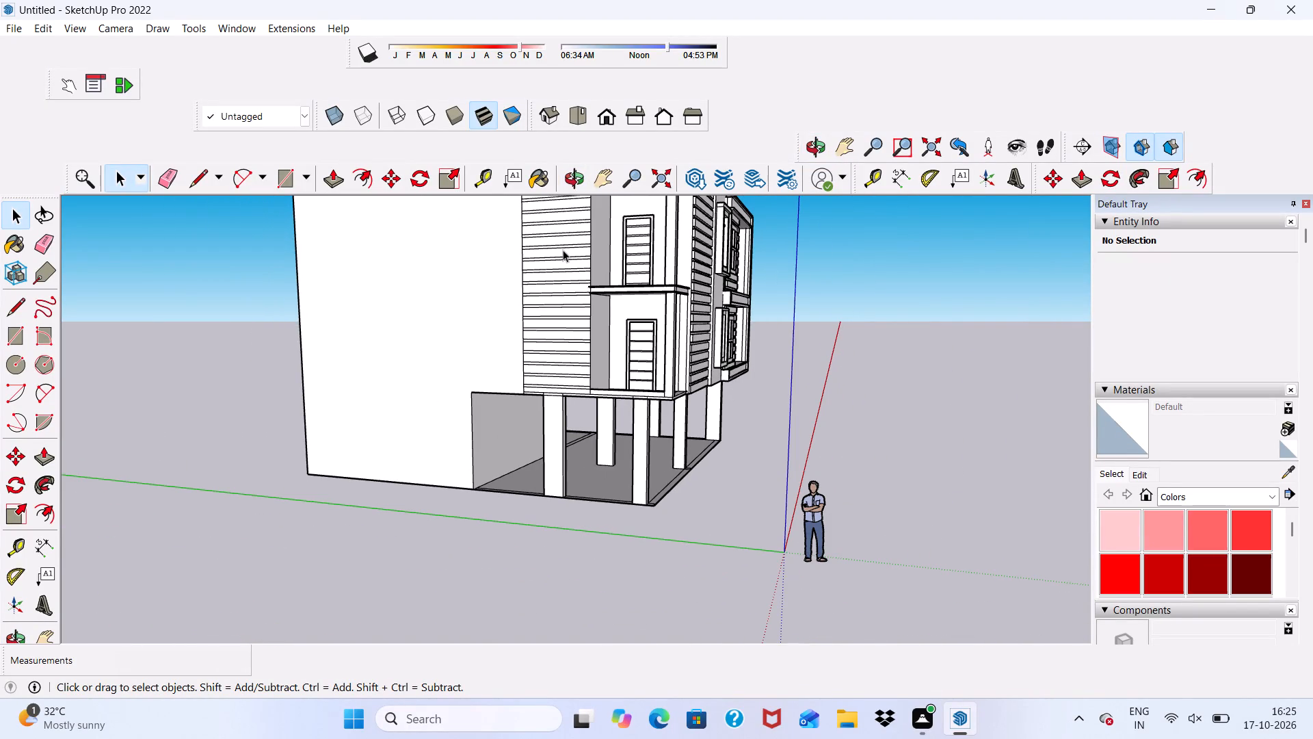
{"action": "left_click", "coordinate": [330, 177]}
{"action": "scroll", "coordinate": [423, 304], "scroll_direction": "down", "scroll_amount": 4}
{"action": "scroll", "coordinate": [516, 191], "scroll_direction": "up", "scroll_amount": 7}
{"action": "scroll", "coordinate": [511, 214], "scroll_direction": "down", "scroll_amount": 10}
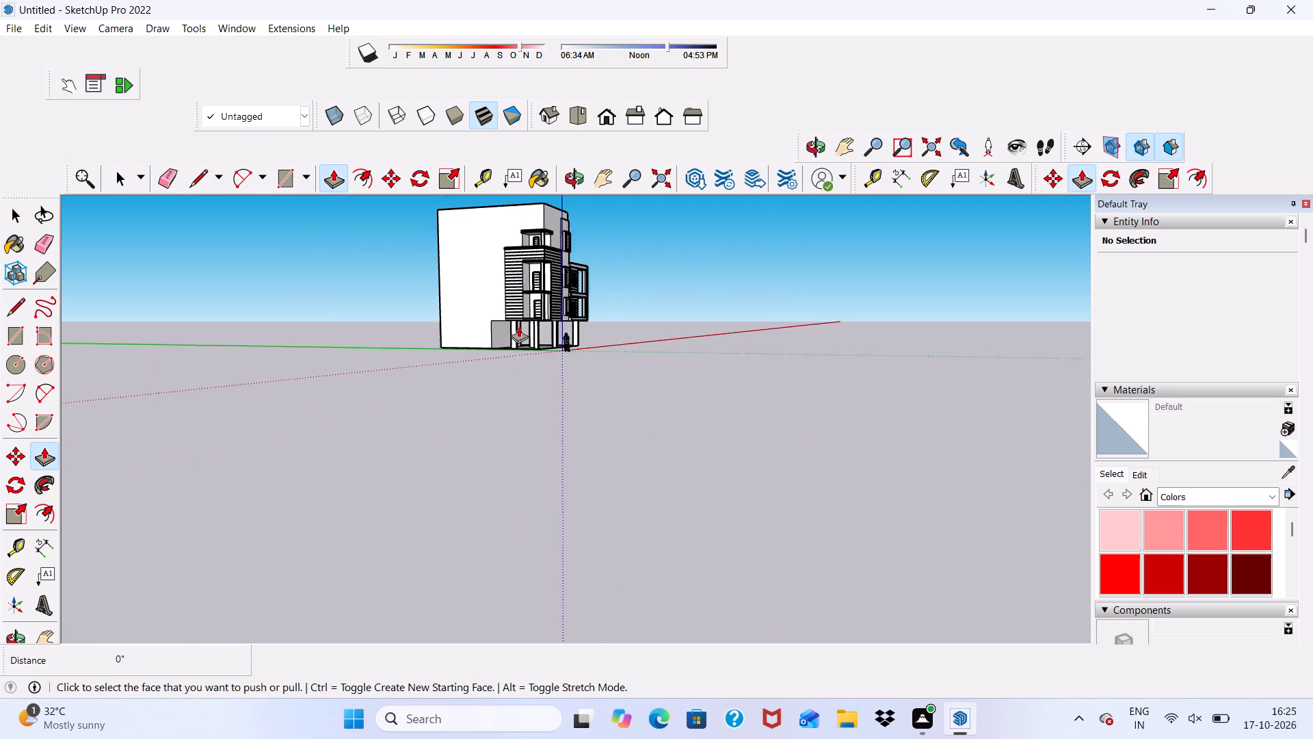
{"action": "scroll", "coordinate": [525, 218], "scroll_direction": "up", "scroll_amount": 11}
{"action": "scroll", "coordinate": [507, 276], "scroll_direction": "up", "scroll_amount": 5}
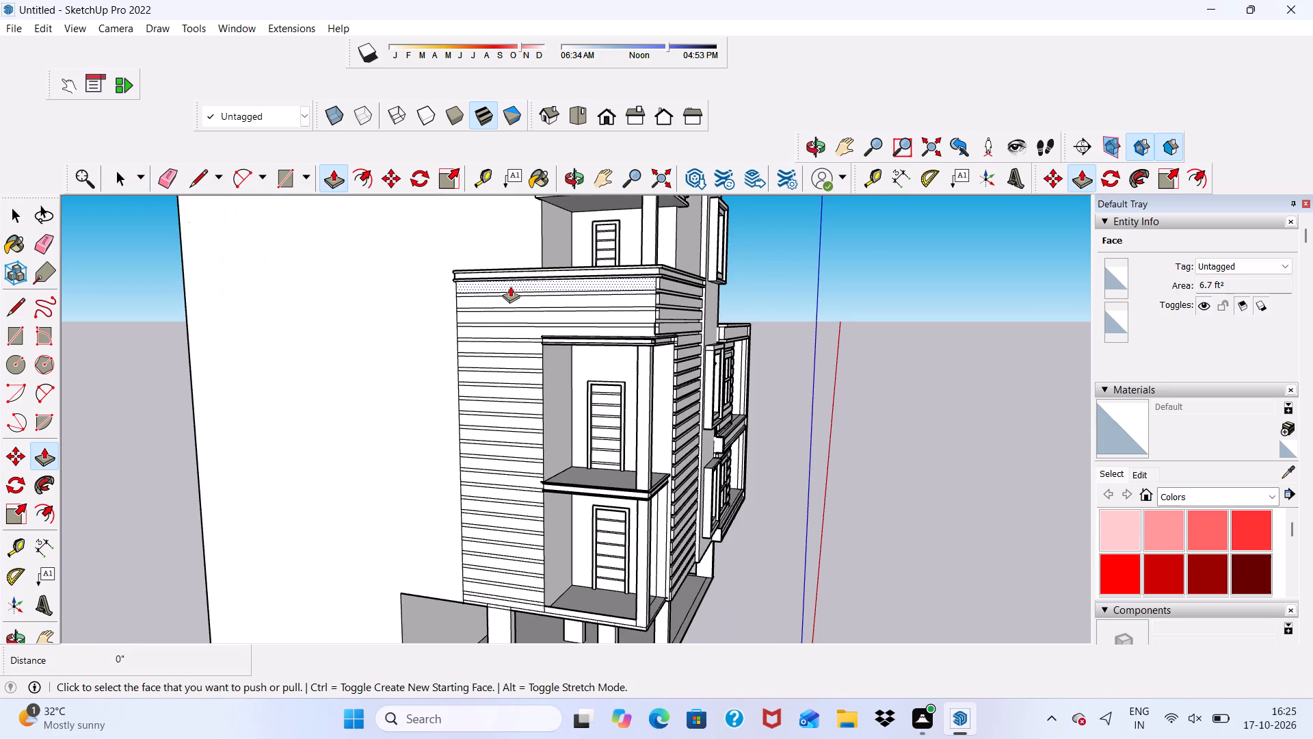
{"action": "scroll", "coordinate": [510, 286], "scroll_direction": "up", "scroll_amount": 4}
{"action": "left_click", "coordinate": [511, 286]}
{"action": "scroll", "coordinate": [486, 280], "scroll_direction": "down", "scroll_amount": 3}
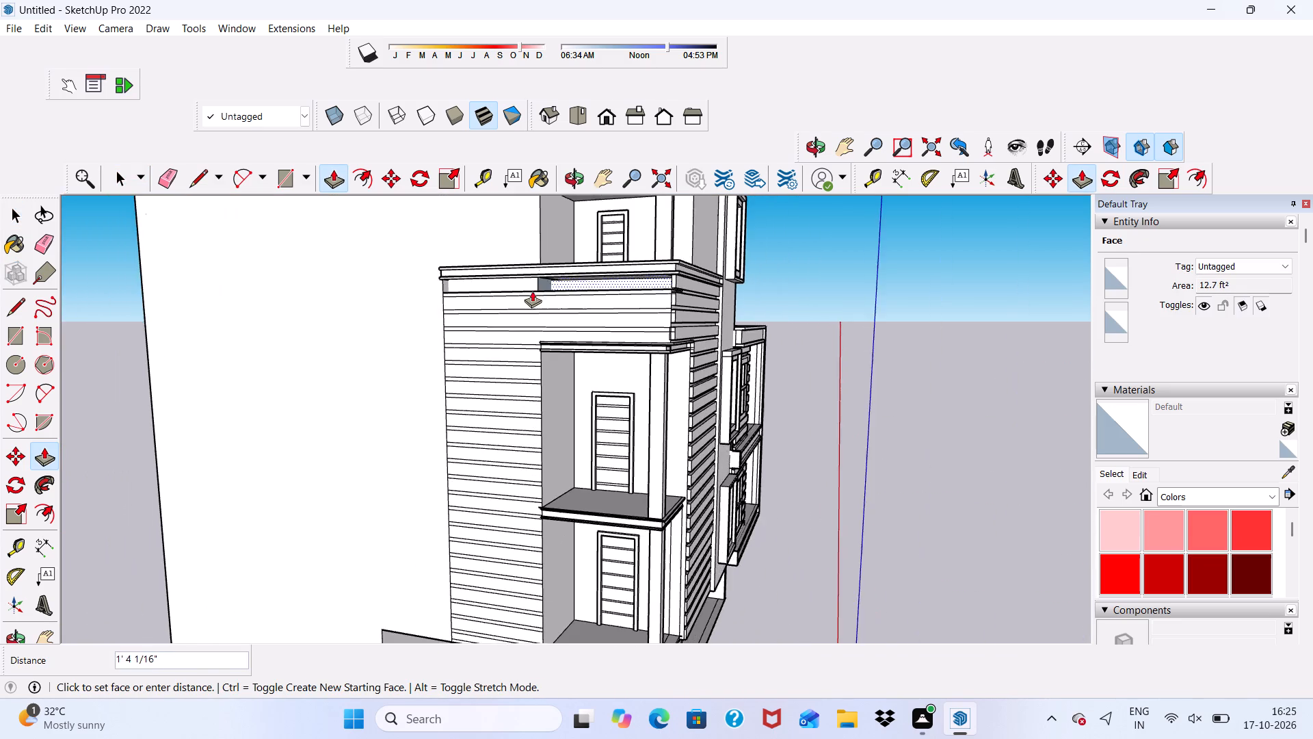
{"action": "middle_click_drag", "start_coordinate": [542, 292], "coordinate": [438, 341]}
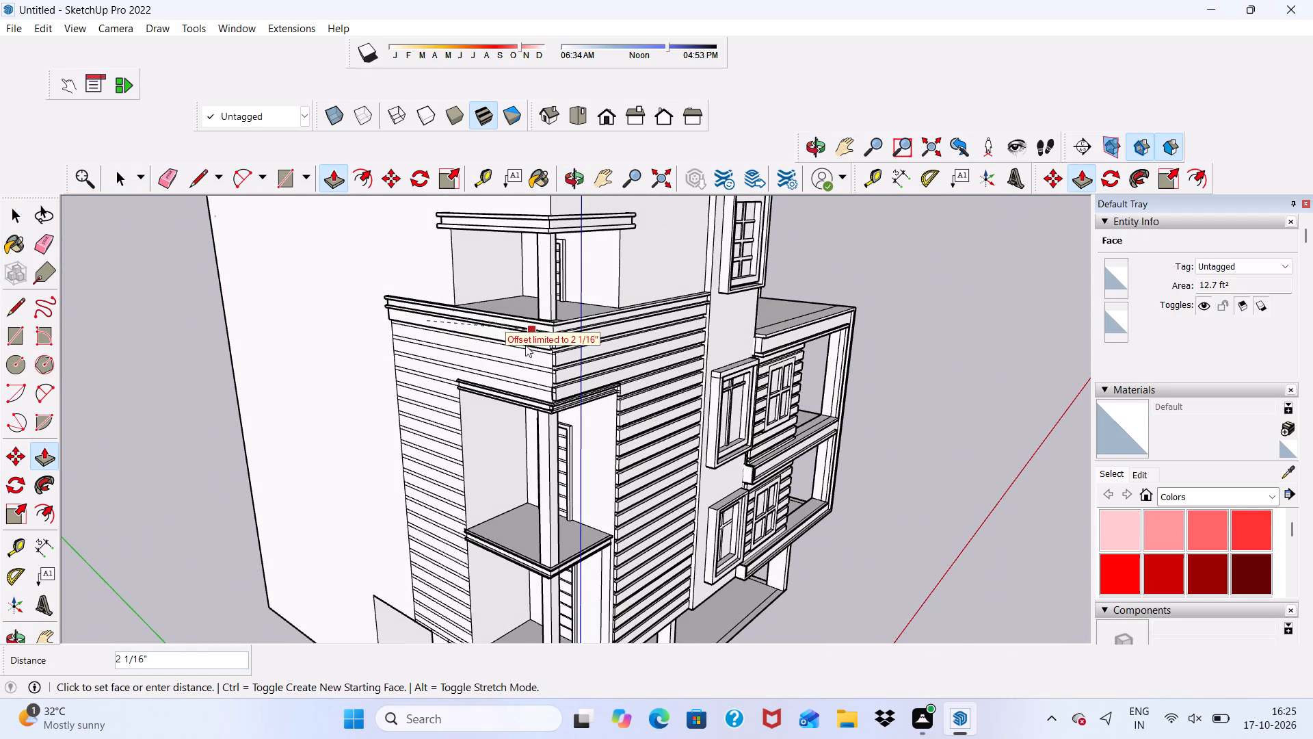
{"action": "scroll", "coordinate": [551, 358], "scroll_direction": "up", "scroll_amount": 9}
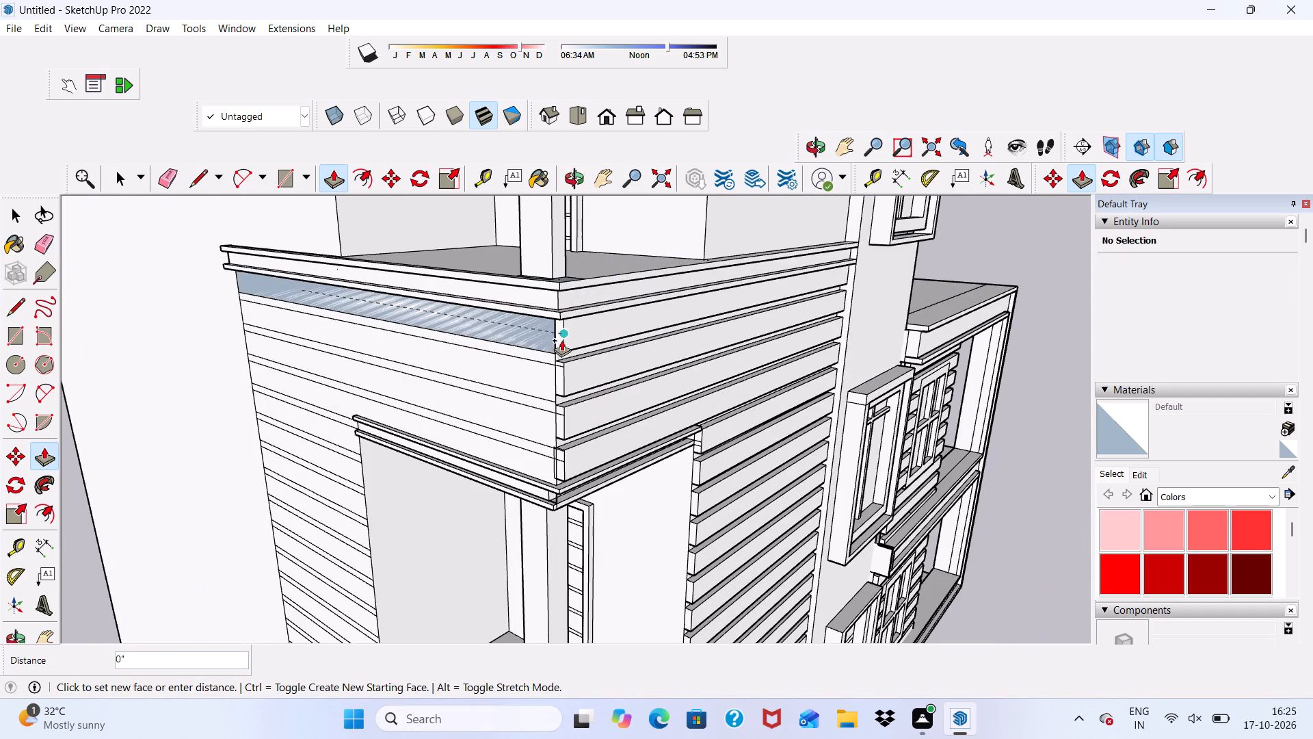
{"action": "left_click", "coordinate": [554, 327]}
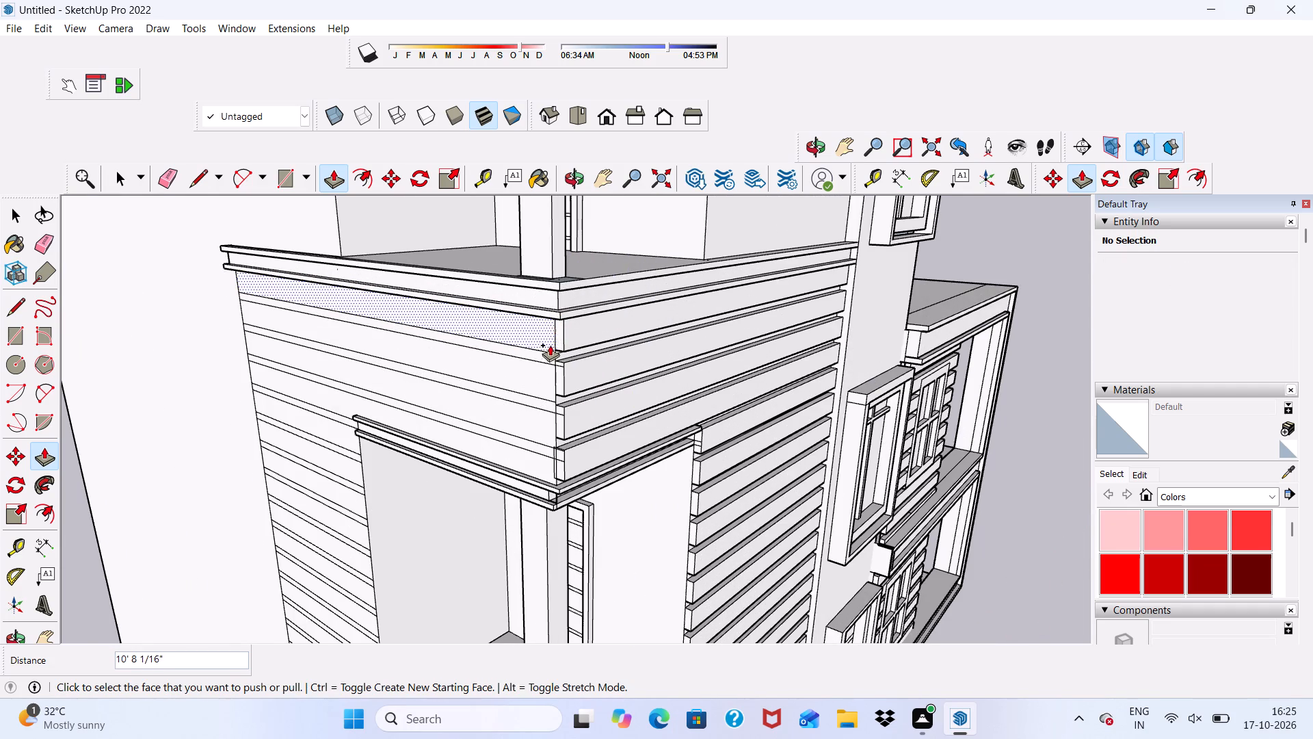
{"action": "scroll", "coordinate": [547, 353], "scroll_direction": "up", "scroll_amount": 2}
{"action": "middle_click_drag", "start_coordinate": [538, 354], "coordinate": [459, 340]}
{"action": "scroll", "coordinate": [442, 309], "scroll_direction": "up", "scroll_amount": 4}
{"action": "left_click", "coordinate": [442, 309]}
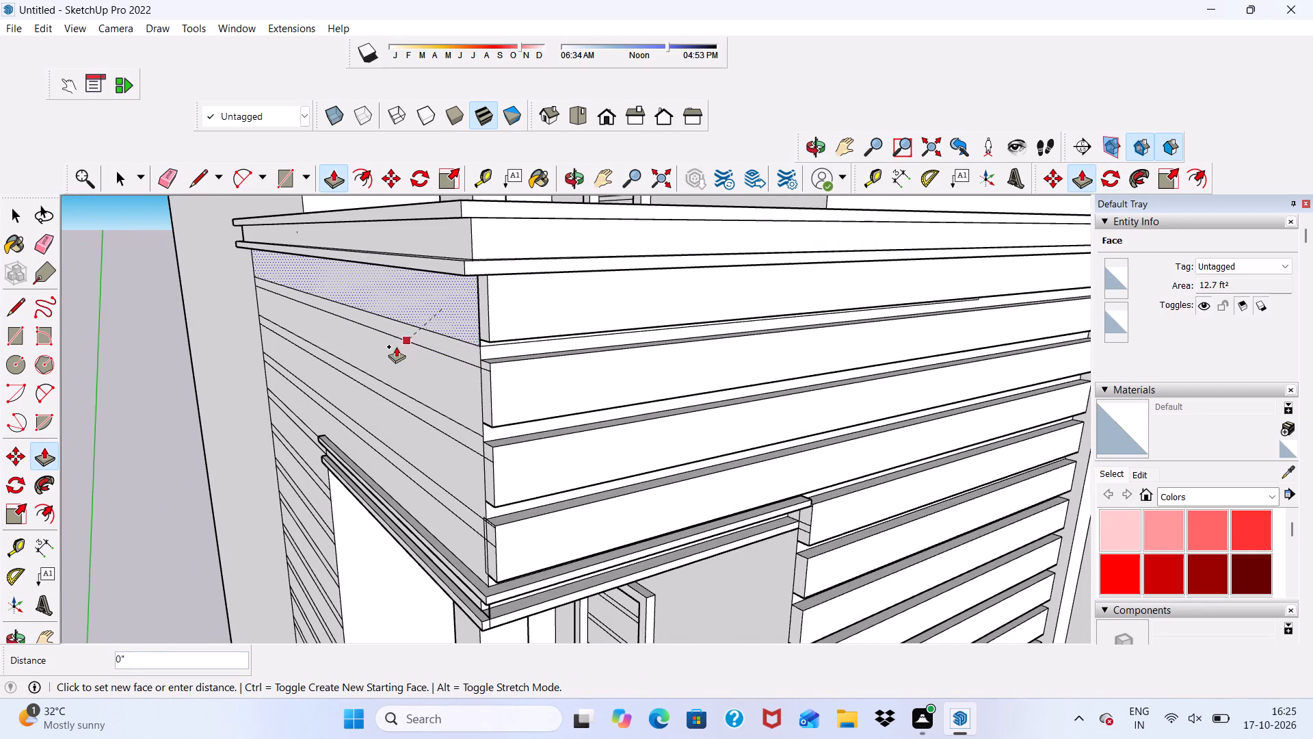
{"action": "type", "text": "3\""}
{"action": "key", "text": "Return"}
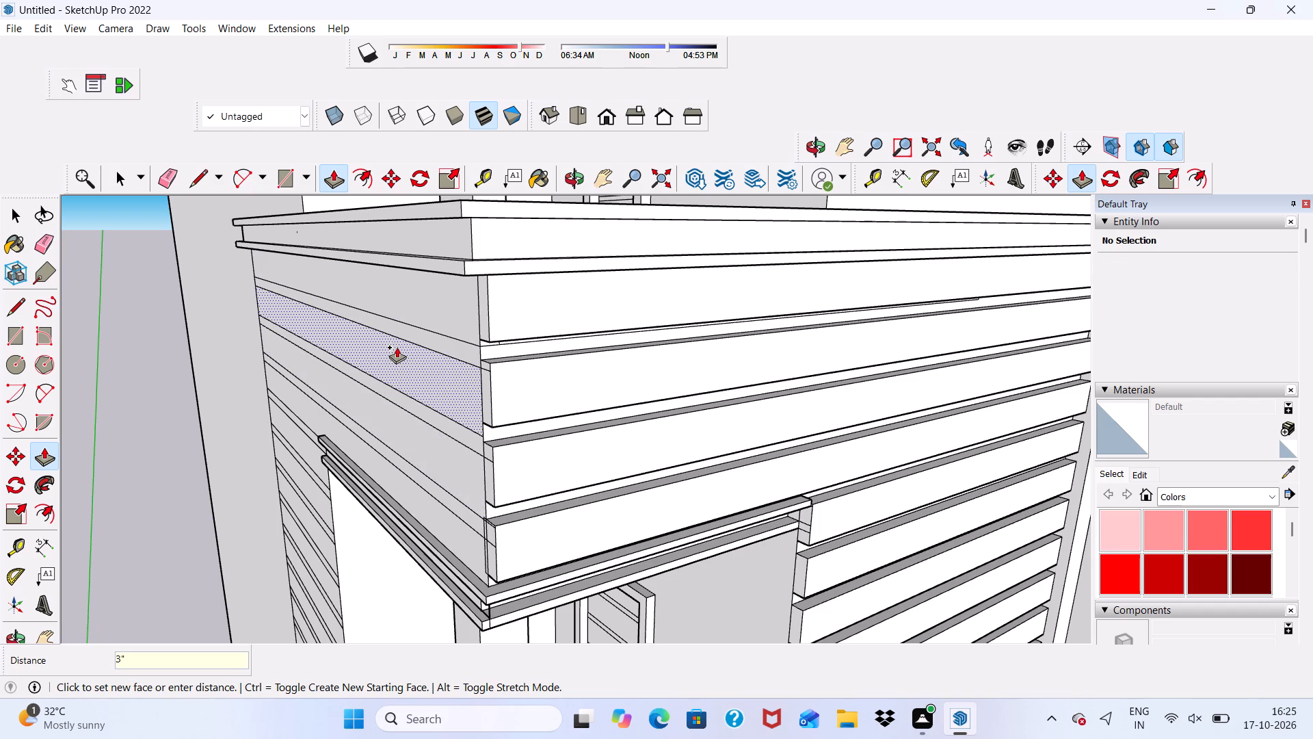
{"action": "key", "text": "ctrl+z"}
Push/Pull the four long cladding bands between the terrace cornice and the balcony canopy on the side wall outward 3".
{"action": "left_click", "coordinate": [441, 307]}
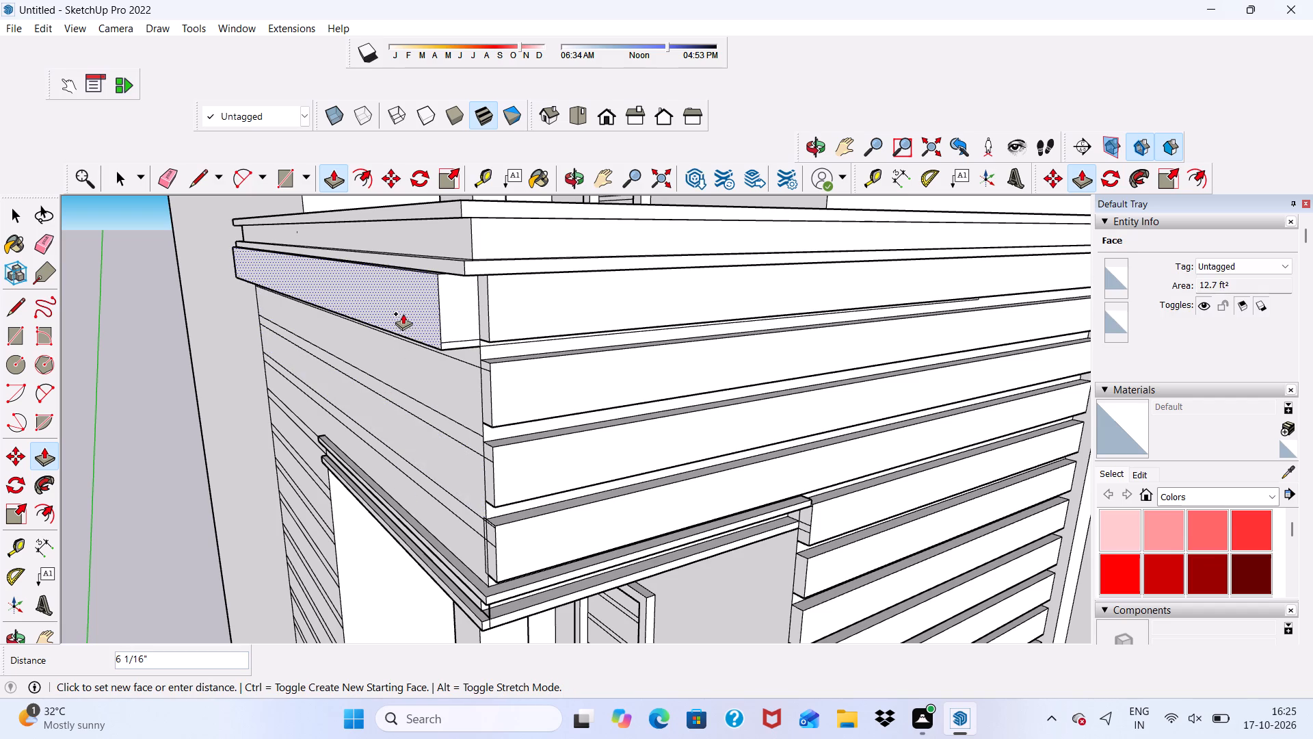
{"action": "type", "text": "3\""}
{"action": "key", "text": "Return"}
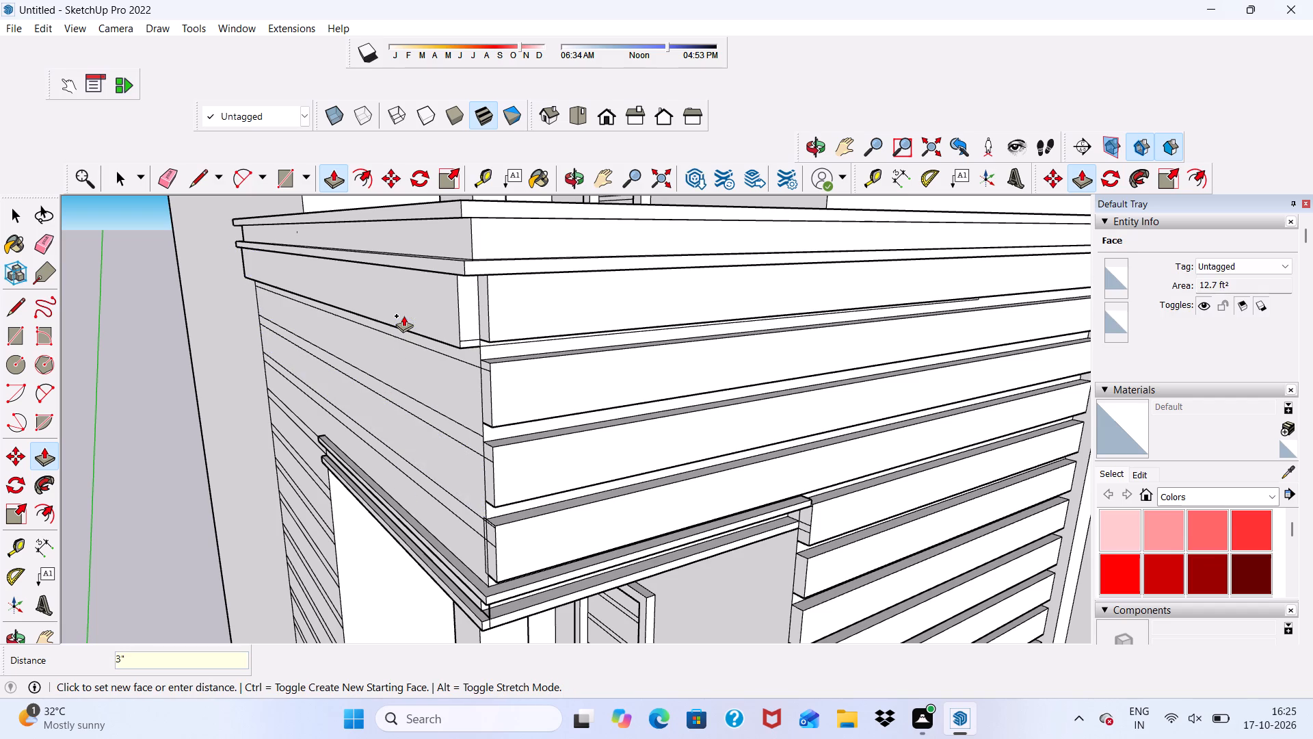
{"action": "left_click", "coordinate": [417, 365]}
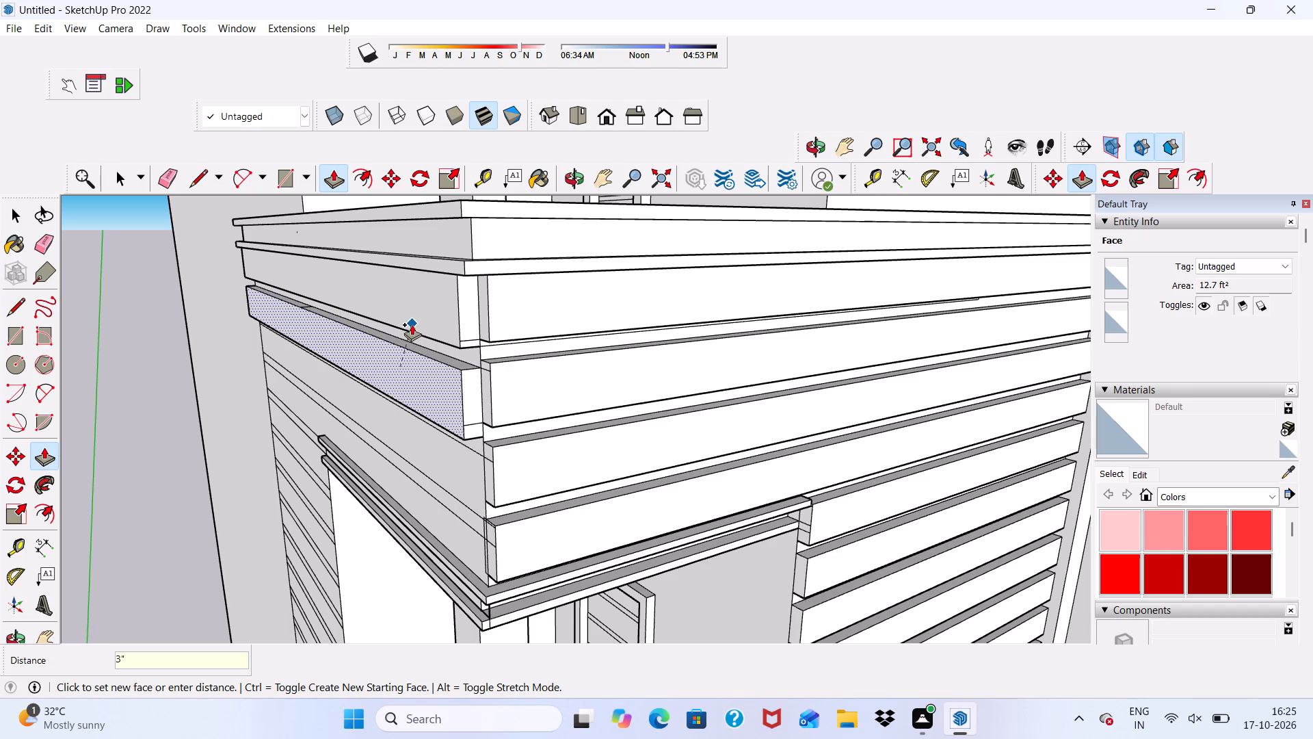
{"action": "left_click", "coordinate": [412, 324]}
{"action": "left_click", "coordinate": [416, 433]}
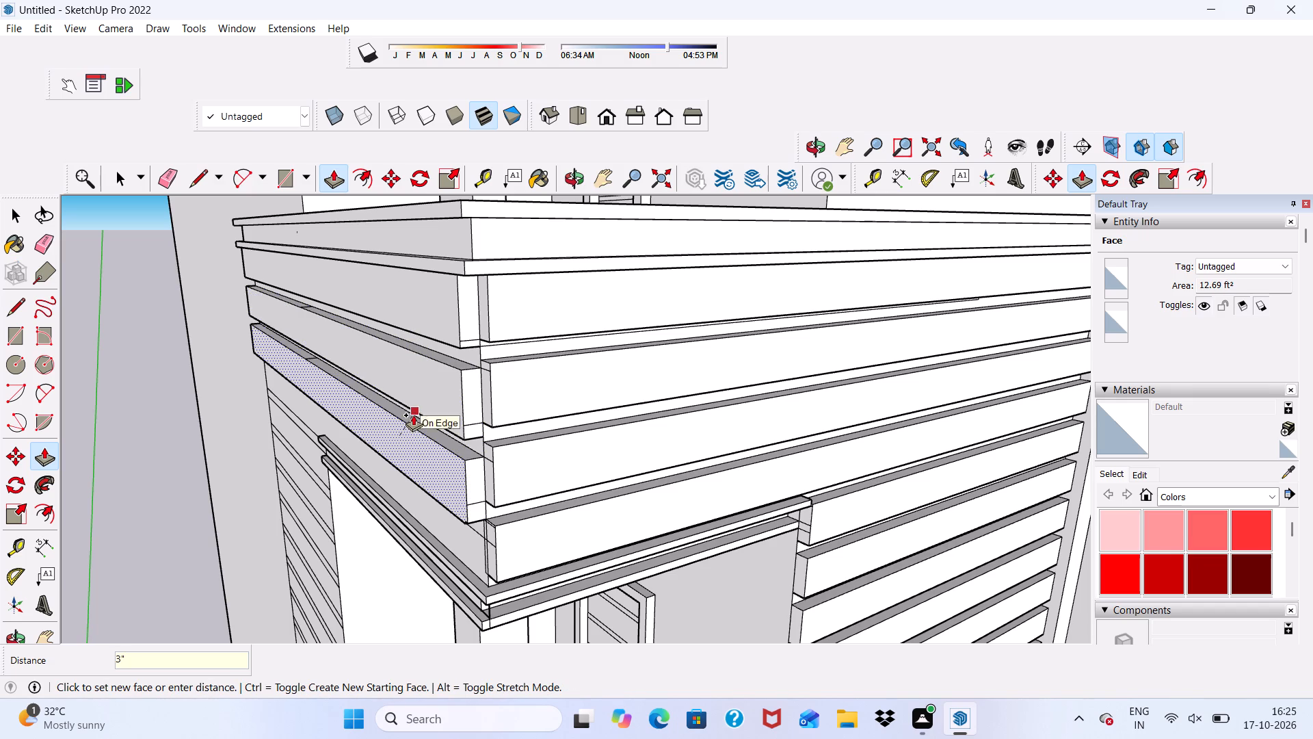
{"action": "left_click", "coordinate": [413, 415]}
{"action": "scroll", "coordinate": [392, 302], "scroll_direction": "down", "scroll_amount": 4}
{"action": "scroll", "coordinate": [397, 465], "scroll_direction": "down", "scroll_amount": 1}
{"action": "middle_click_drag", "start_coordinate": [421, 389], "coordinate": [511, 313]}
{"action": "scroll", "coordinate": [491, 379], "scroll_direction": "up", "scroll_amount": 1}
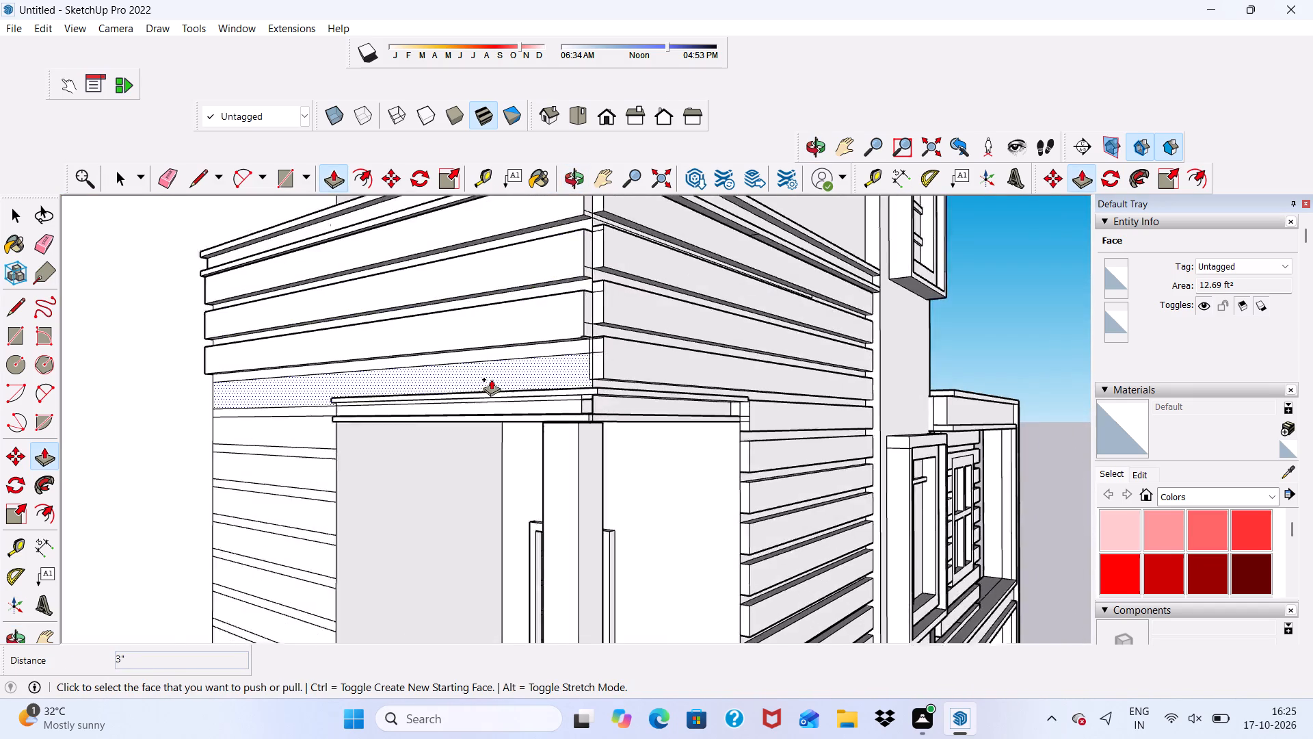
{"action": "scroll", "coordinate": [491, 379], "scroll_direction": "up", "scroll_amount": 2}
{"action": "left_click", "coordinate": [490, 379]}
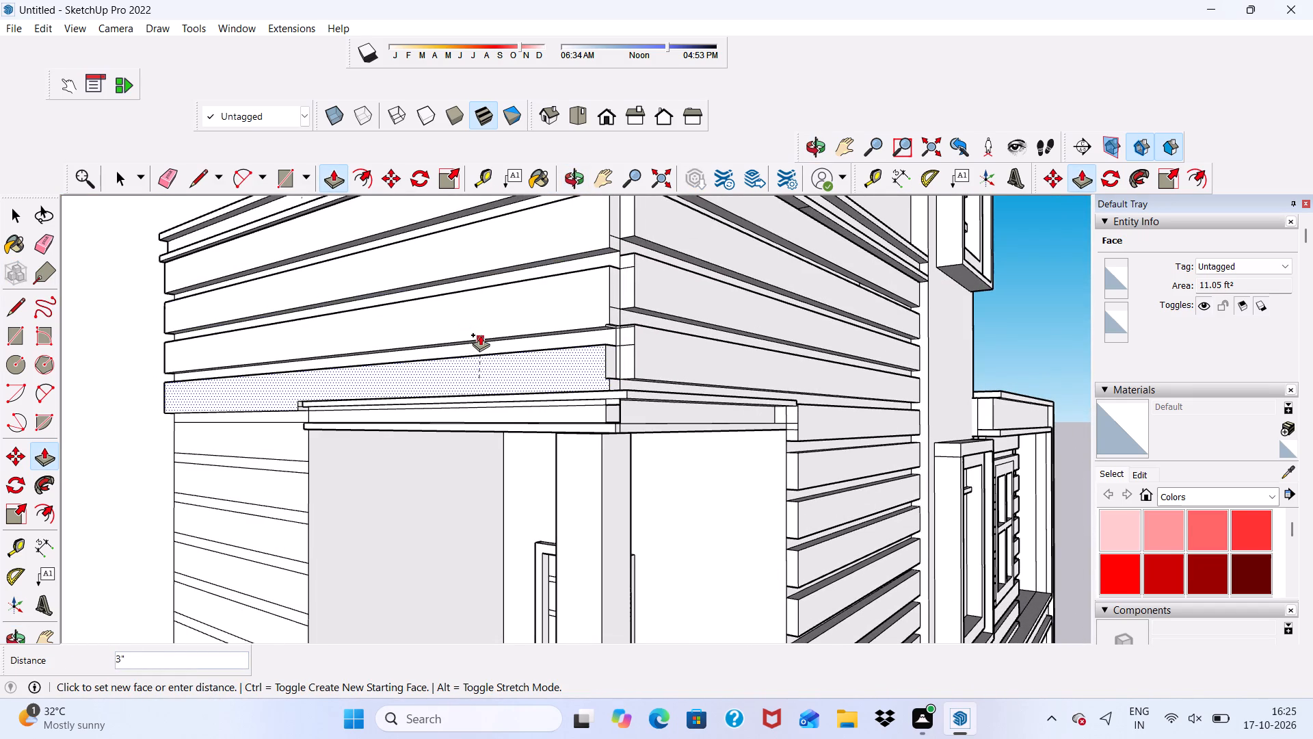
{"action": "left_click", "coordinate": [481, 335]}
Push/Pull the first four short cladding bands beside the upper balcony opening outward 3", level with the bands above.
{"action": "left_click", "coordinate": [248, 439]}
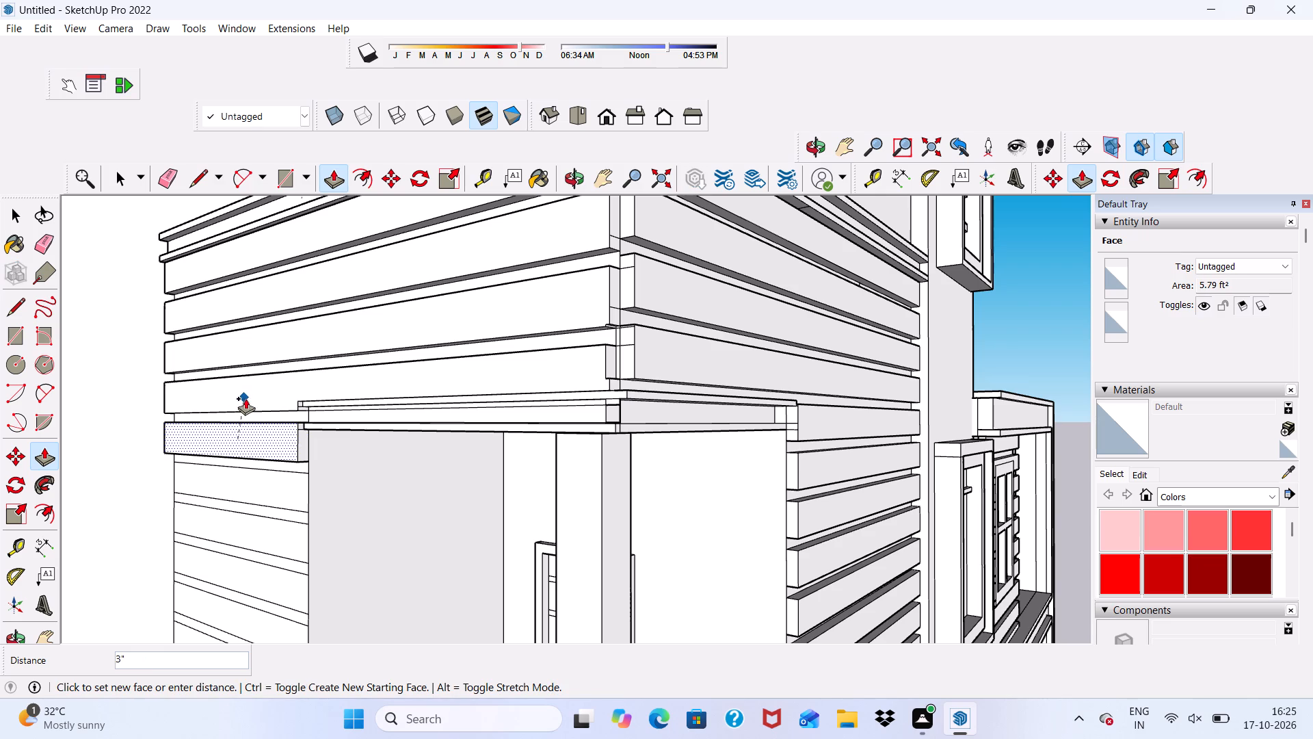
{"action": "scroll", "coordinate": [257, 405], "scroll_direction": "up", "scroll_amount": 4}
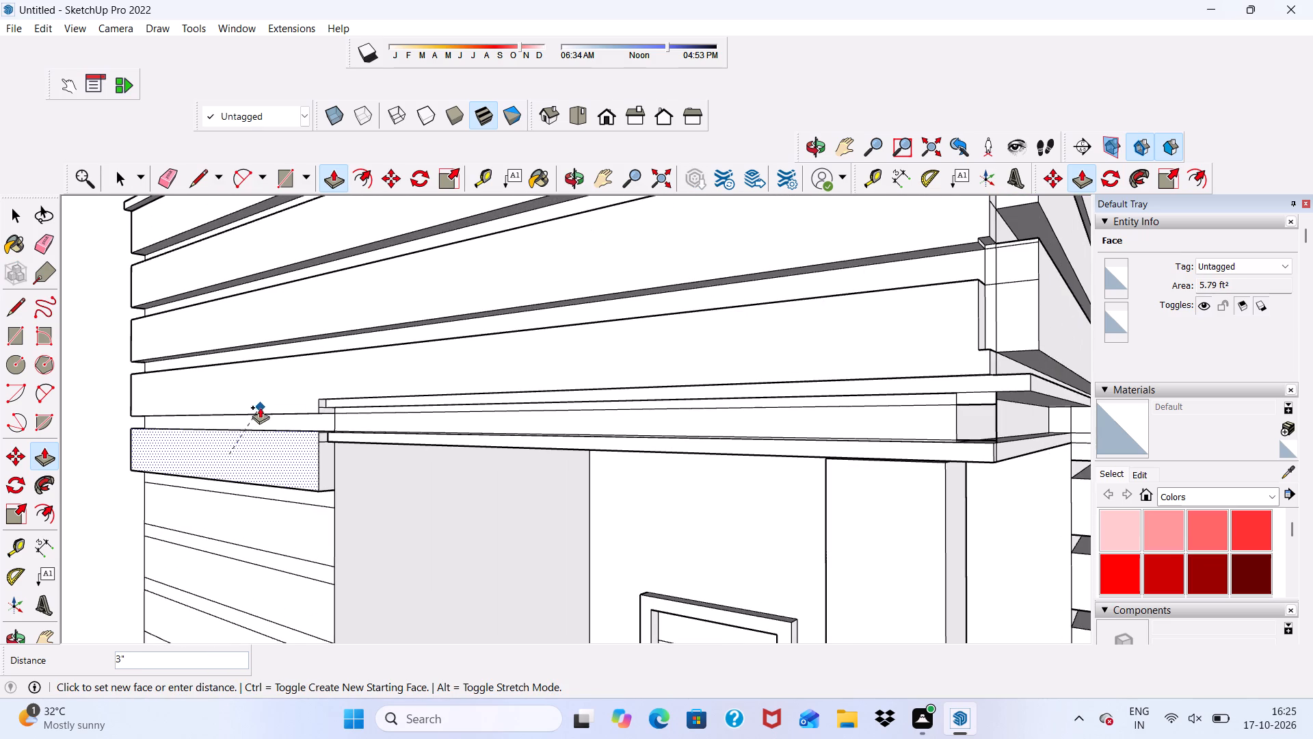
{"action": "left_click", "coordinate": [265, 408]}
{"action": "scroll", "coordinate": [278, 369], "scroll_direction": "down", "scroll_amount": 6}
{"action": "scroll", "coordinate": [289, 480], "scroll_direction": "up", "scroll_amount": 3}
{"action": "left_click", "coordinate": [287, 477]}
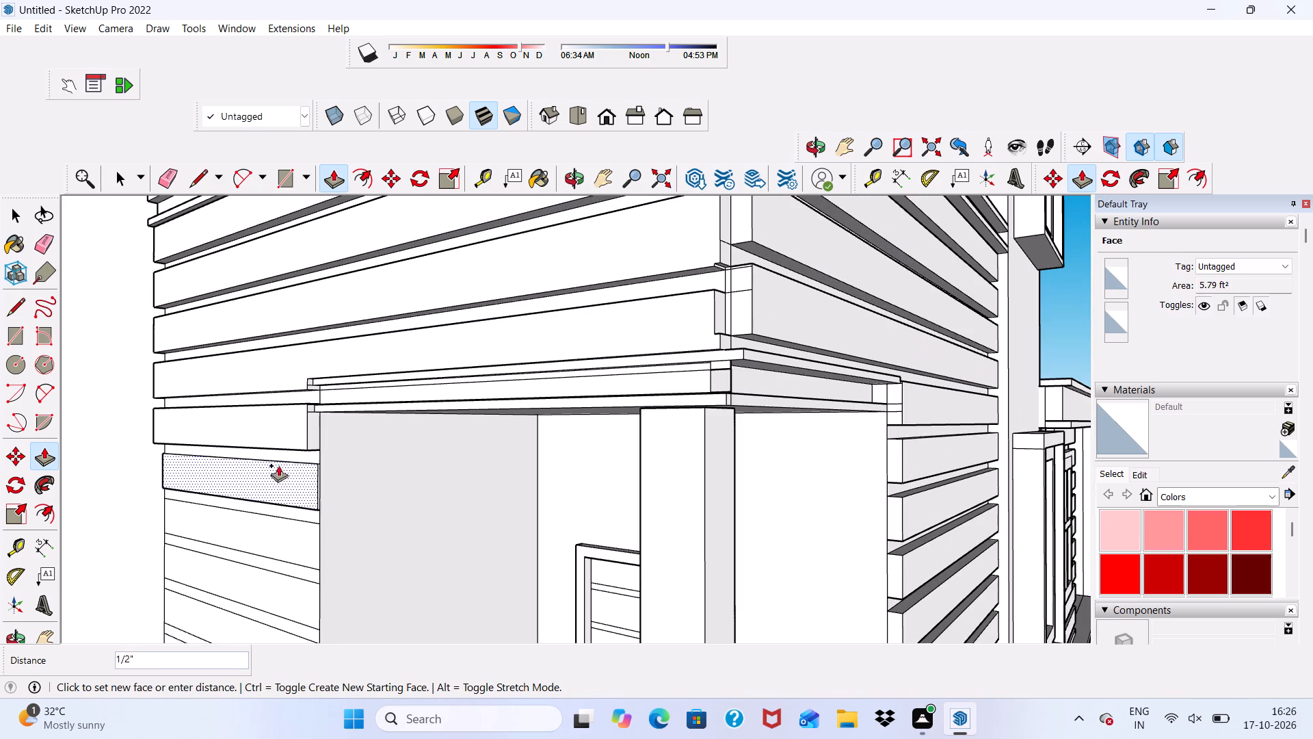
{"action": "left_click", "coordinate": [276, 447]}
{"action": "scroll", "coordinate": [292, 373], "scroll_direction": "down", "scroll_amount": 6}
{"action": "scroll", "coordinate": [289, 512], "scroll_direction": "up", "scroll_amount": 5}
{"action": "left_click", "coordinate": [284, 475]}
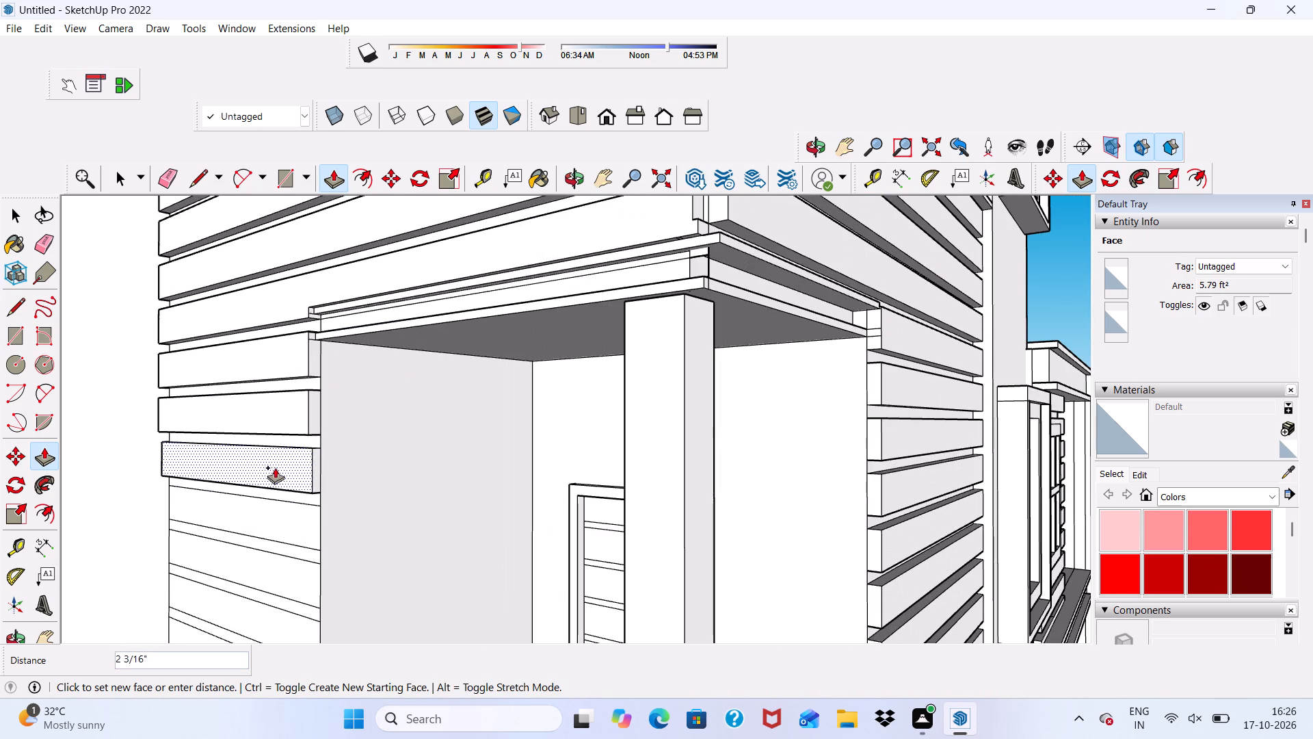
{"action": "left_click", "coordinate": [274, 435]}
{"action": "left_click", "coordinate": [276, 512]}
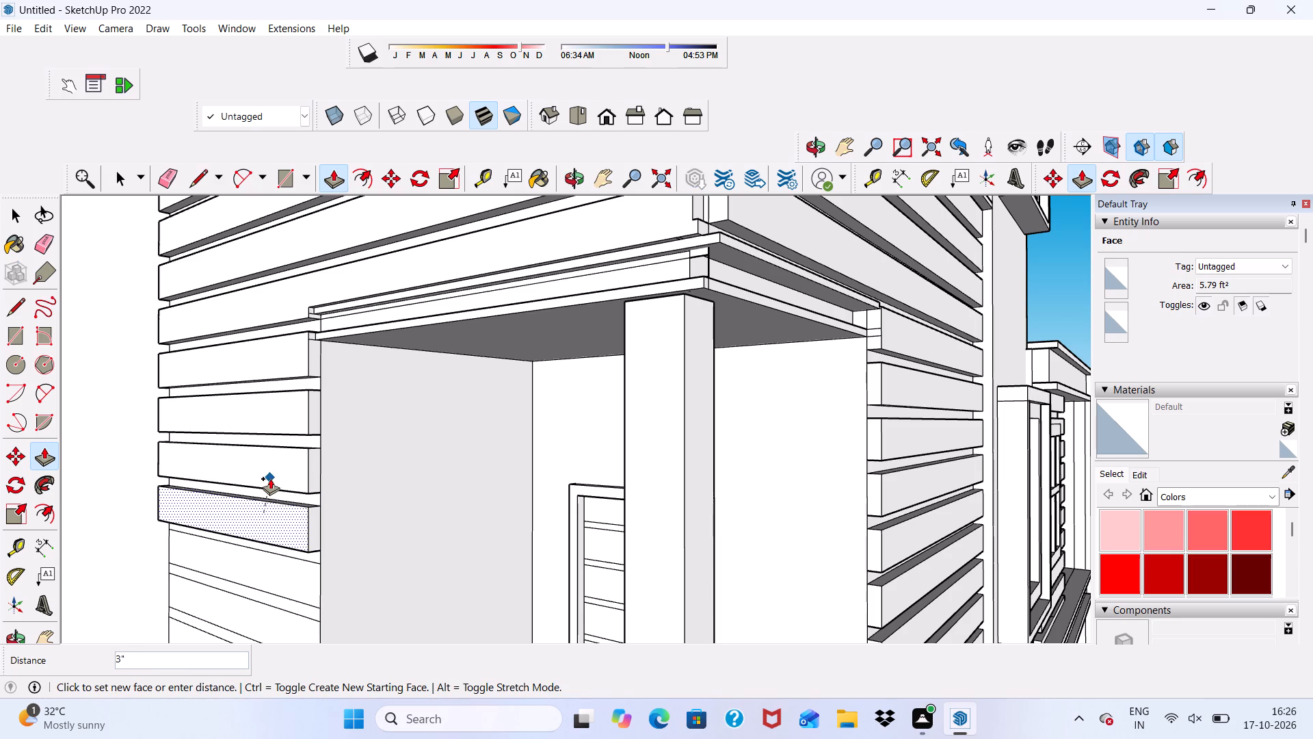
{"action": "left_click", "coordinate": [283, 491]}
Push/Pull the next three short bands down the side wall beside the upper balcony opening outward 3".
{"action": "scroll", "coordinate": [284, 417], "scroll_direction": "down", "scroll_amount": 6}
{"action": "scroll", "coordinate": [283, 513], "scroll_direction": "up", "scroll_amount": 4}
{"action": "left_click", "coordinate": [283, 513]}
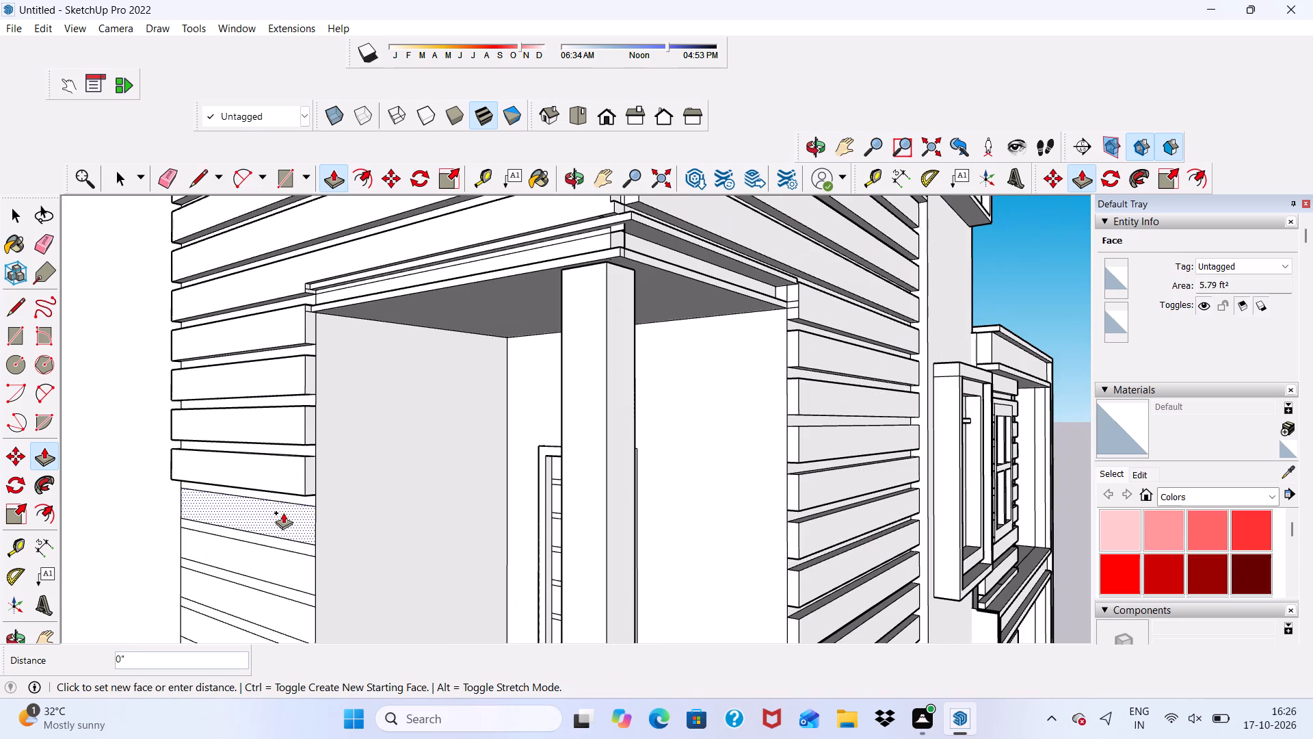
{"action": "left_click", "coordinate": [273, 493]}
{"action": "scroll", "coordinate": [265, 528], "scroll_direction": "down", "scroll_amount": 1}
{"action": "left_click", "coordinate": [258, 559]}
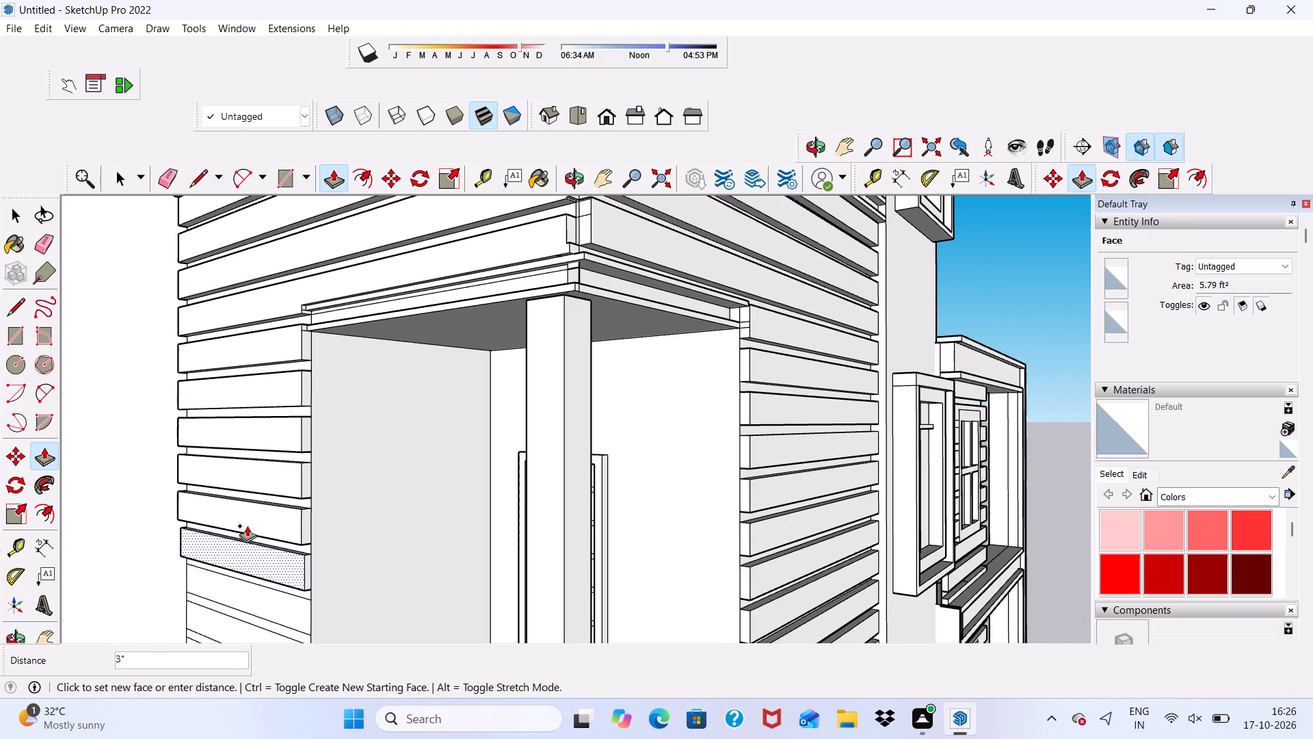
{"action": "left_click", "coordinate": [256, 532]}
{"action": "scroll", "coordinate": [258, 387], "scroll_direction": "down", "scroll_amount": 7}
{"action": "scroll", "coordinate": [267, 539], "scroll_direction": "up", "scroll_amount": 9}
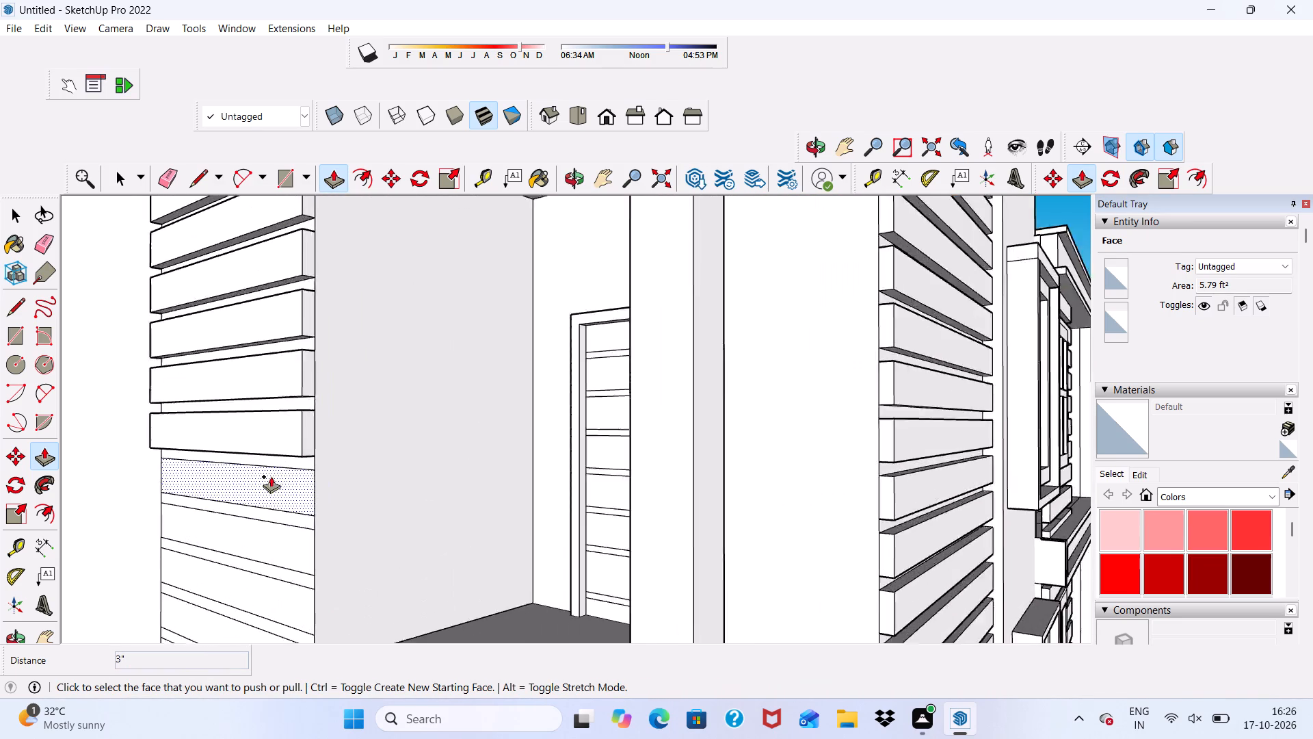
{"action": "scroll", "coordinate": [271, 476], "scroll_direction": "up", "scroll_amount": 2}
{"action": "left_click", "coordinate": [271, 476]}
{"action": "left_click", "coordinate": [254, 445]}
Push/Pull three more short side-wall bands outward 3", down to the upper balcony's floor level.
{"action": "scroll", "coordinate": [247, 476], "scroll_direction": "down", "scroll_amount": 5}
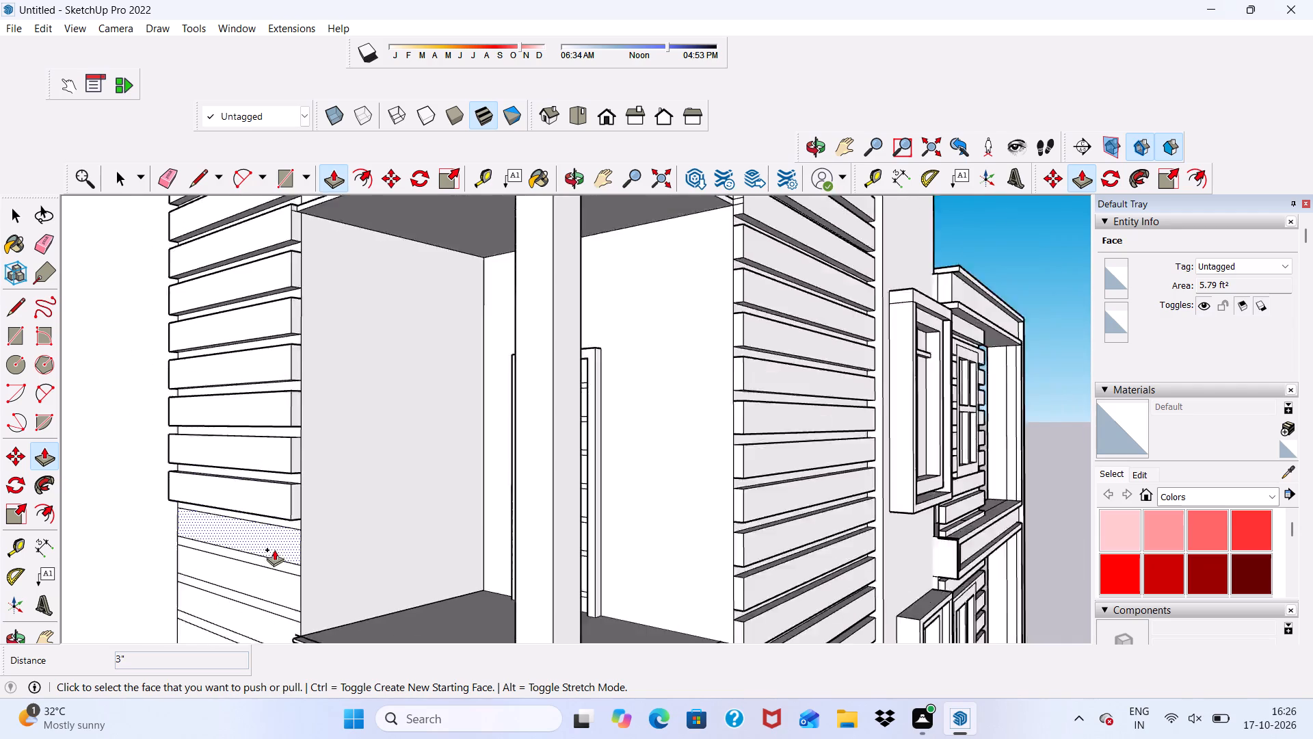
{"action": "scroll", "coordinate": [274, 549], "scroll_direction": "up", "scroll_amount": 2}
{"action": "left_click", "coordinate": [274, 548]}
{"action": "left_click", "coordinate": [243, 504]}
{"action": "scroll", "coordinate": [270, 432], "scroll_direction": "down", "scroll_amount": 11}
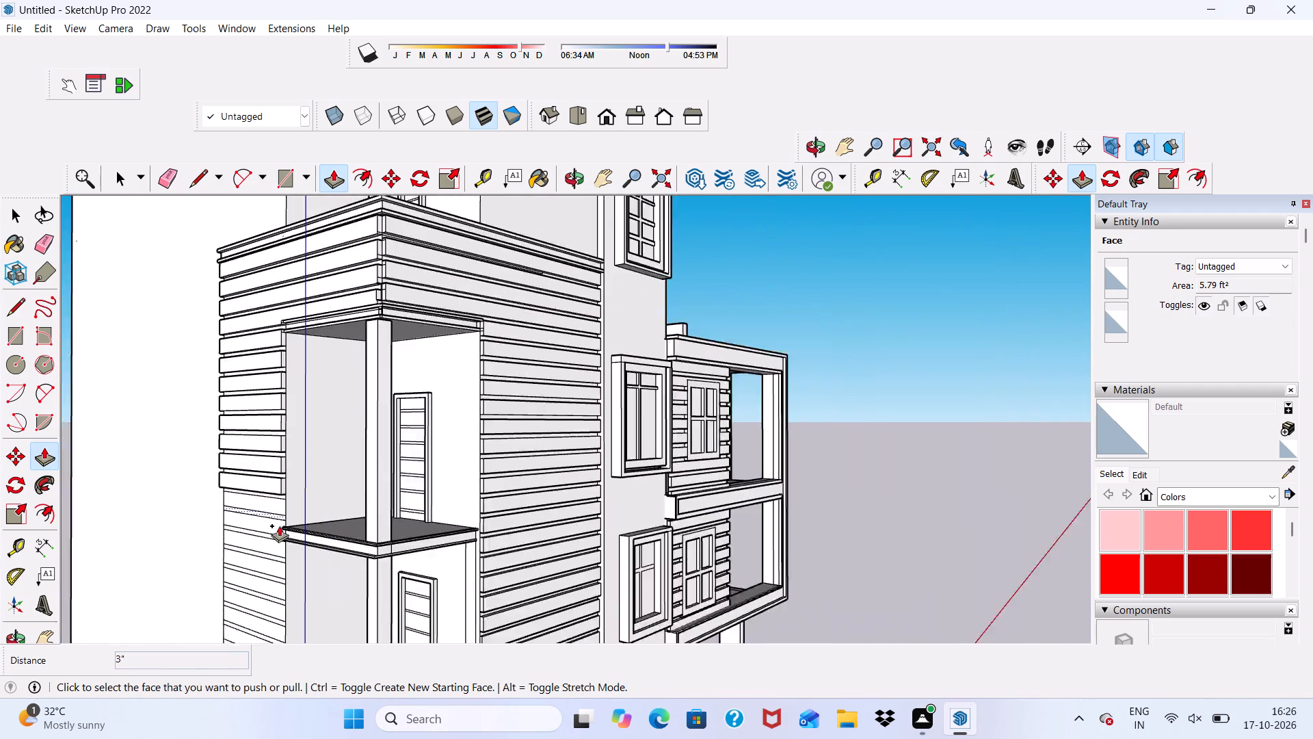
{"action": "scroll", "coordinate": [278, 527], "scroll_direction": "up", "scroll_amount": 11}
{"action": "left_click", "coordinate": [257, 492]}
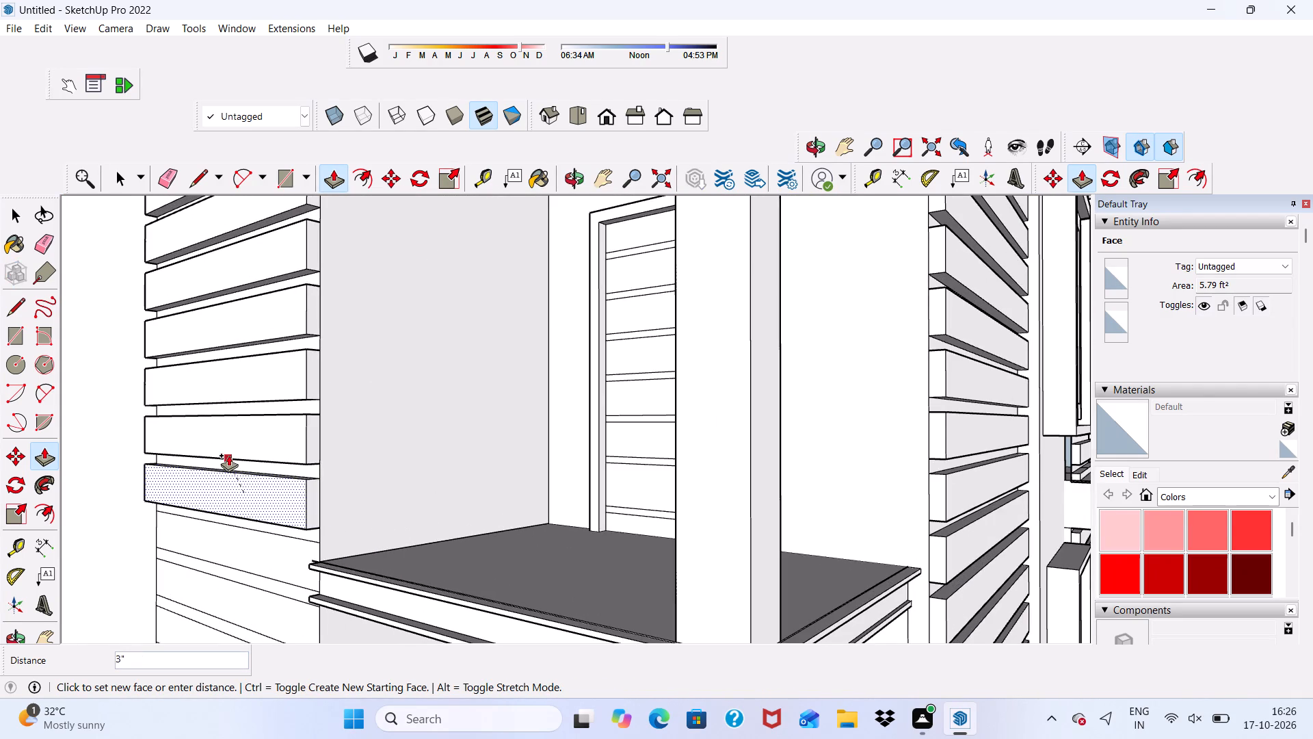
{"action": "left_click", "coordinate": [228, 455]}
{"action": "left_click", "coordinate": [249, 544]}
{"action": "left_click", "coordinate": [231, 518]}
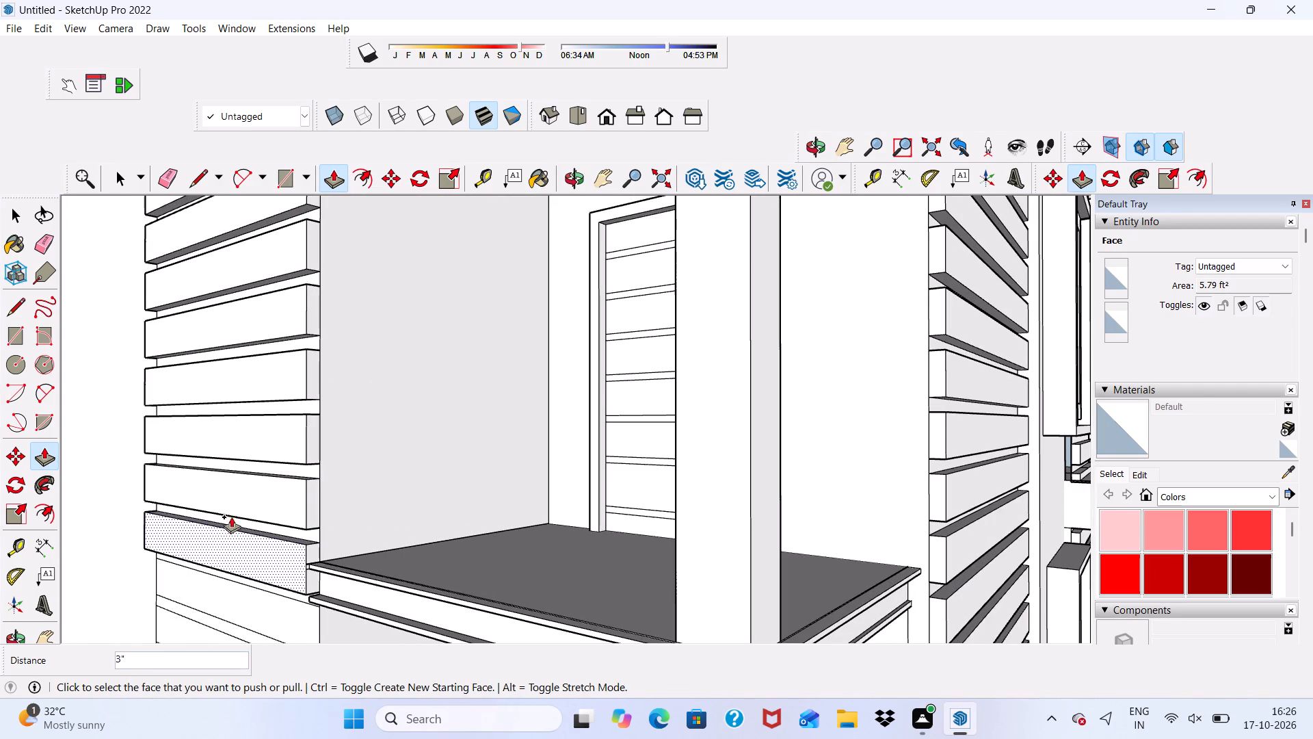
Push/Pull the short side-wall band beside the lower edge of the upper balcony's floor slab outward about 1 1/16".
{"action": "scroll", "coordinate": [289, 447], "scroll_direction": "down", "scroll_amount": 7}
{"action": "scroll", "coordinate": [293, 563], "scroll_direction": "up", "scroll_amount": 6}
{"action": "left_click", "coordinate": [284, 530]}
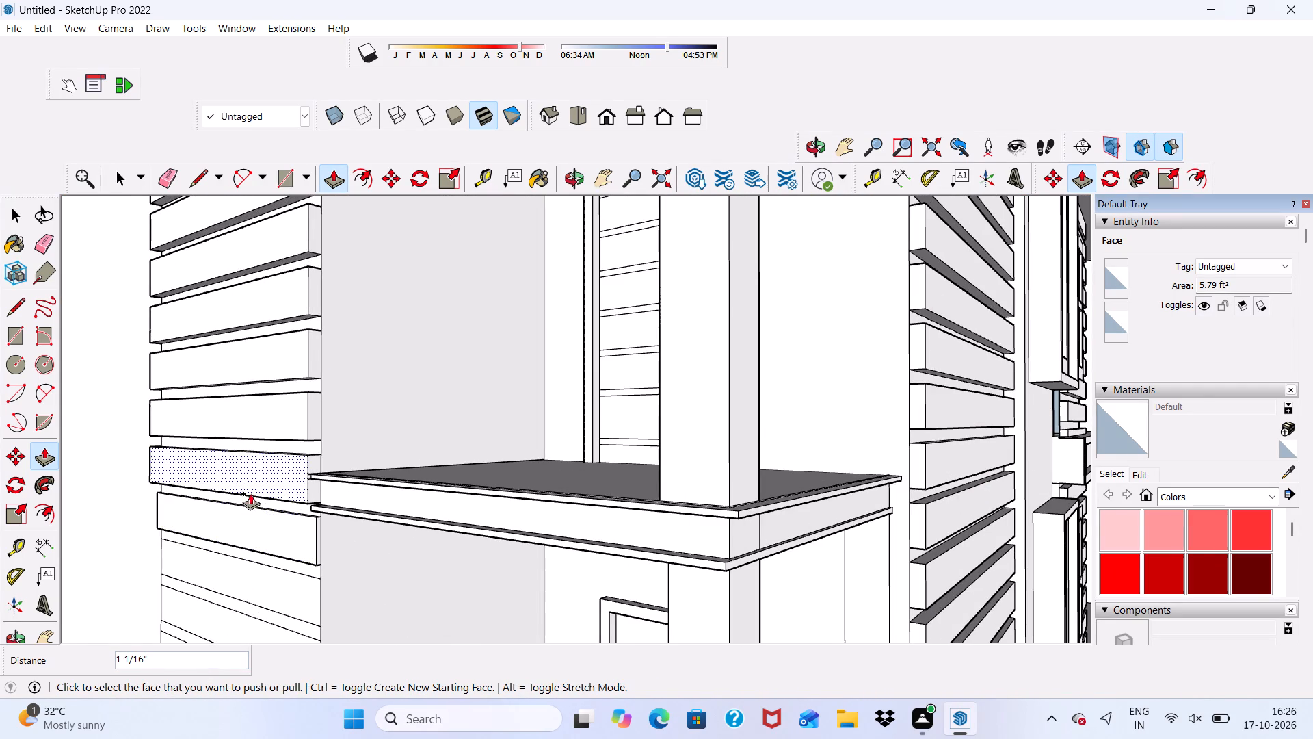
{"action": "scroll", "coordinate": [236, 500], "scroll_direction": "up", "scroll_amount": 4}
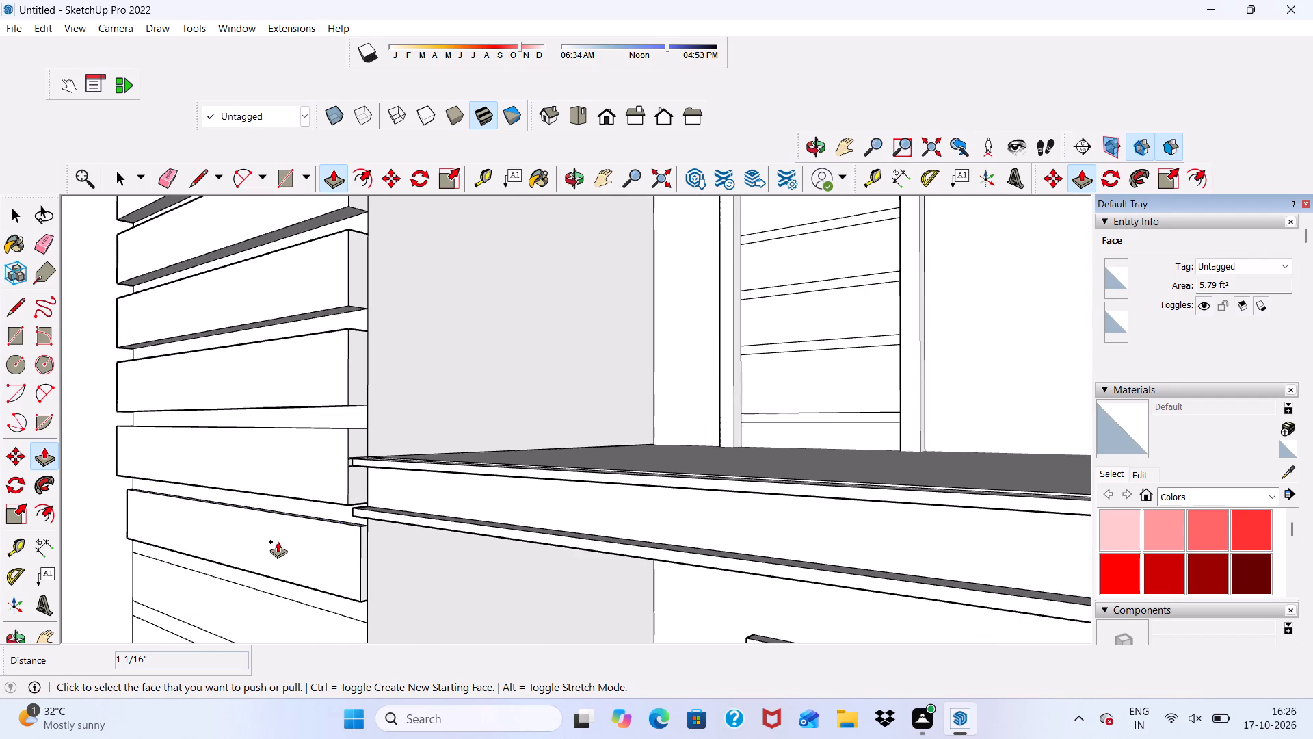
Undo the 1 1/16" Push/Pull of the short side-wall band beside the lower edge of the upper balcony's floor slab.
{"action": "key", "text": "ctrl+z"}
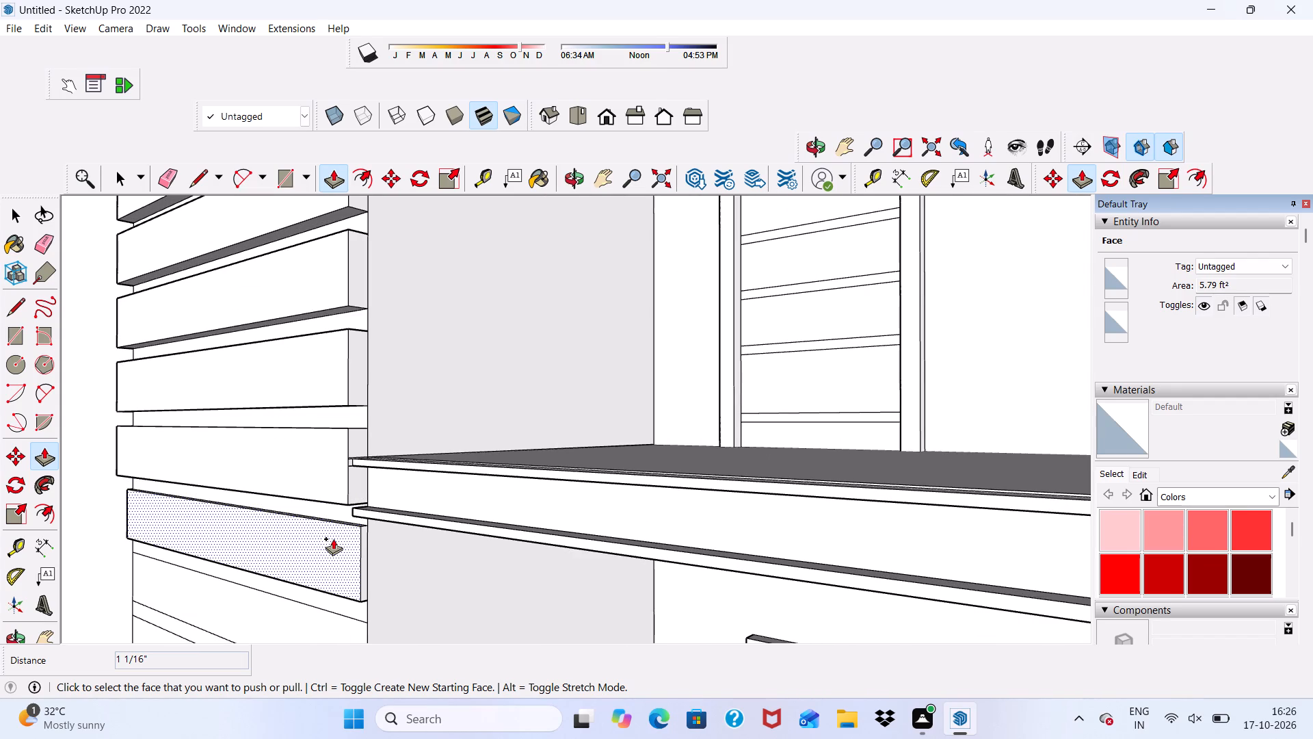
{"action": "key", "text": "ctrl+z"}
{"action": "key", "text": "ctrl+z"}
{"action": "key", "text": "ctrl+x"}
{"action": "key", "text": "space"}
{"action": "scroll", "coordinate": [346, 558], "scroll_direction": "down", "scroll_amount": 6}
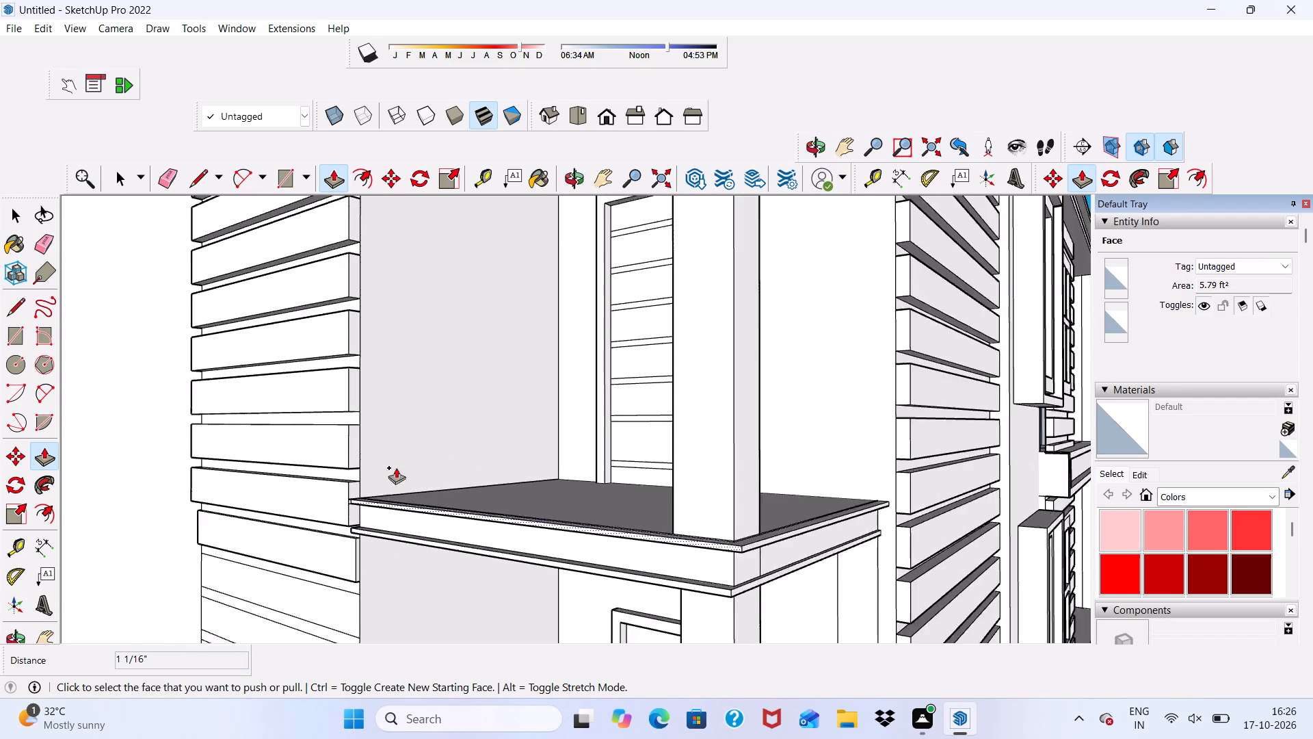
{"action": "scroll", "coordinate": [396, 467], "scroll_direction": "down", "scroll_amount": 12}
{"action": "key", "text": "space"}
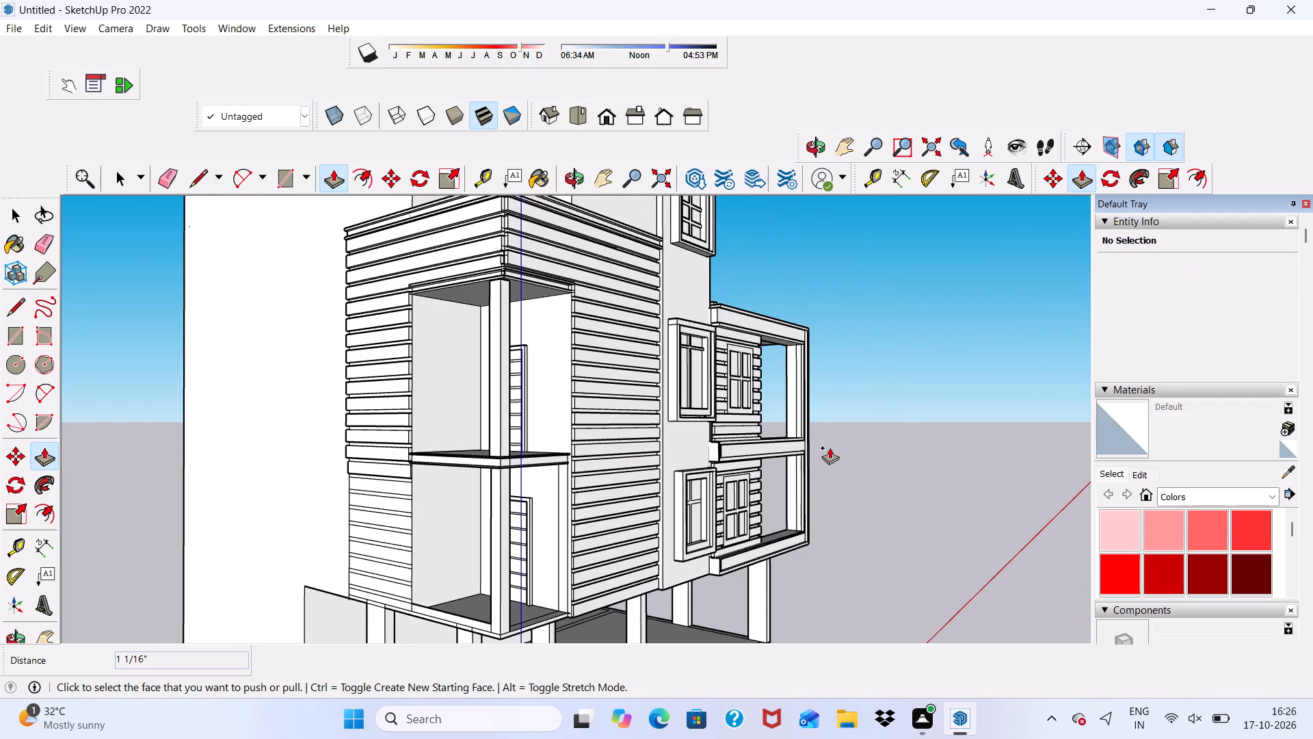
{"action": "key", "text": "space"}
{"action": "key", "text": "space"}
{"action": "key", "text": "space"}
{"action": "key", "text": "space"}
{"action": "key", "text": "space"}
{"action": "key", "text": "space"}
{"action": "key", "text": "space"}
{"action": "key", "text": "ctrl+z"}
{"action": "key", "text": "ctrl+z"}
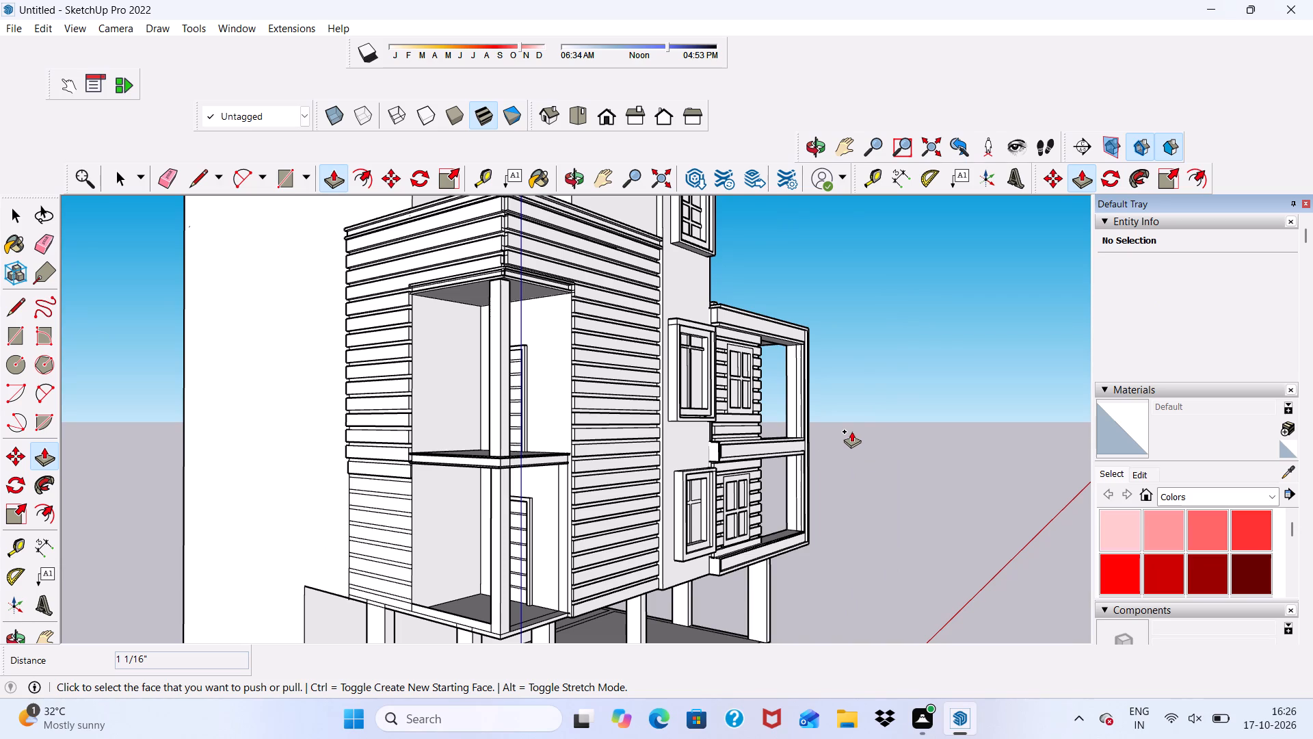
{"action": "key", "text": "space"}
{"action": "key", "text": "space"}
{"action": "key", "text": "space"}
{"action": "key", "text": "space"}
{"action": "left_click_drag", "start_coordinate": [870, 428], "coordinate": [878, 432]}
{"action": "left_click", "coordinate": [878, 432]}
{"action": "scroll", "coordinate": [878, 432], "scroll_direction": "down", "scroll_amount": 3}
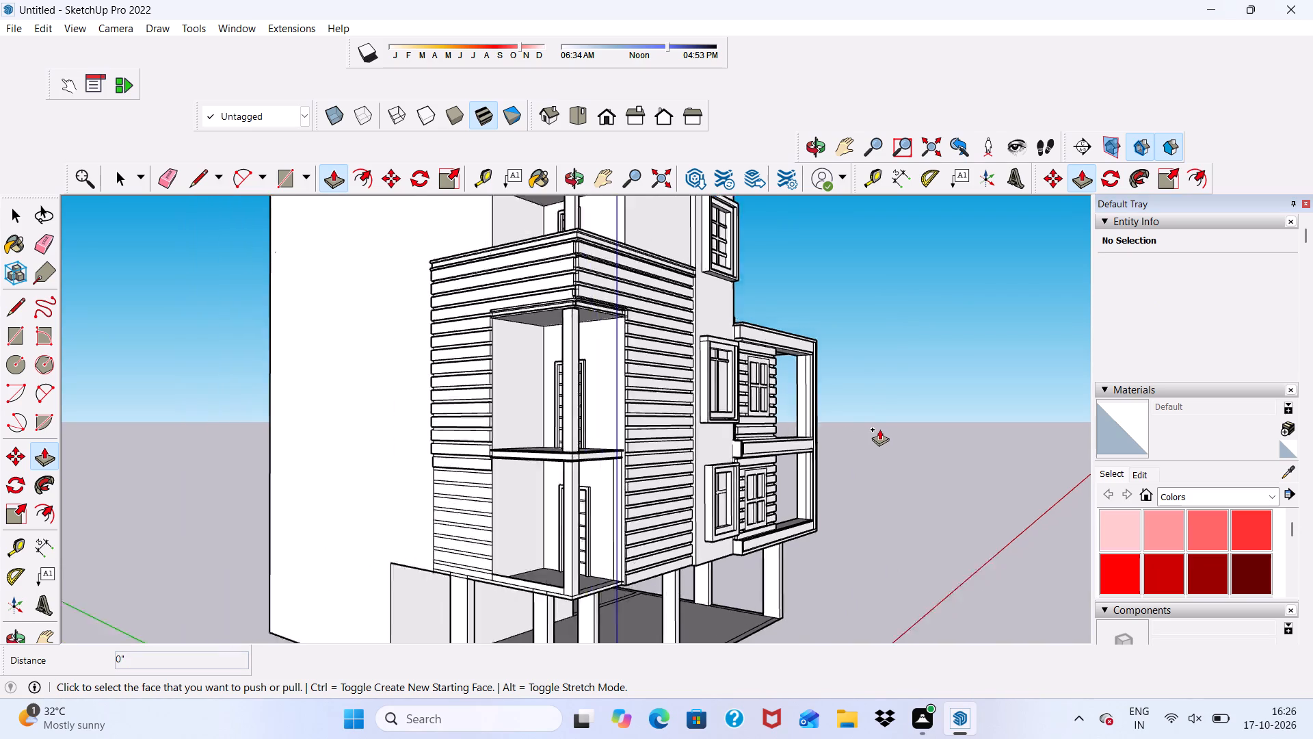
{"action": "scroll", "coordinate": [879, 429], "scroll_direction": "down", "scroll_amount": 2}
{"action": "middle_click_drag", "start_coordinate": [882, 425], "coordinate": [890, 426]}
{"action": "scroll", "coordinate": [839, 452], "scroll_direction": "up", "scroll_amount": 6}
{"action": "key", "text": "space"}
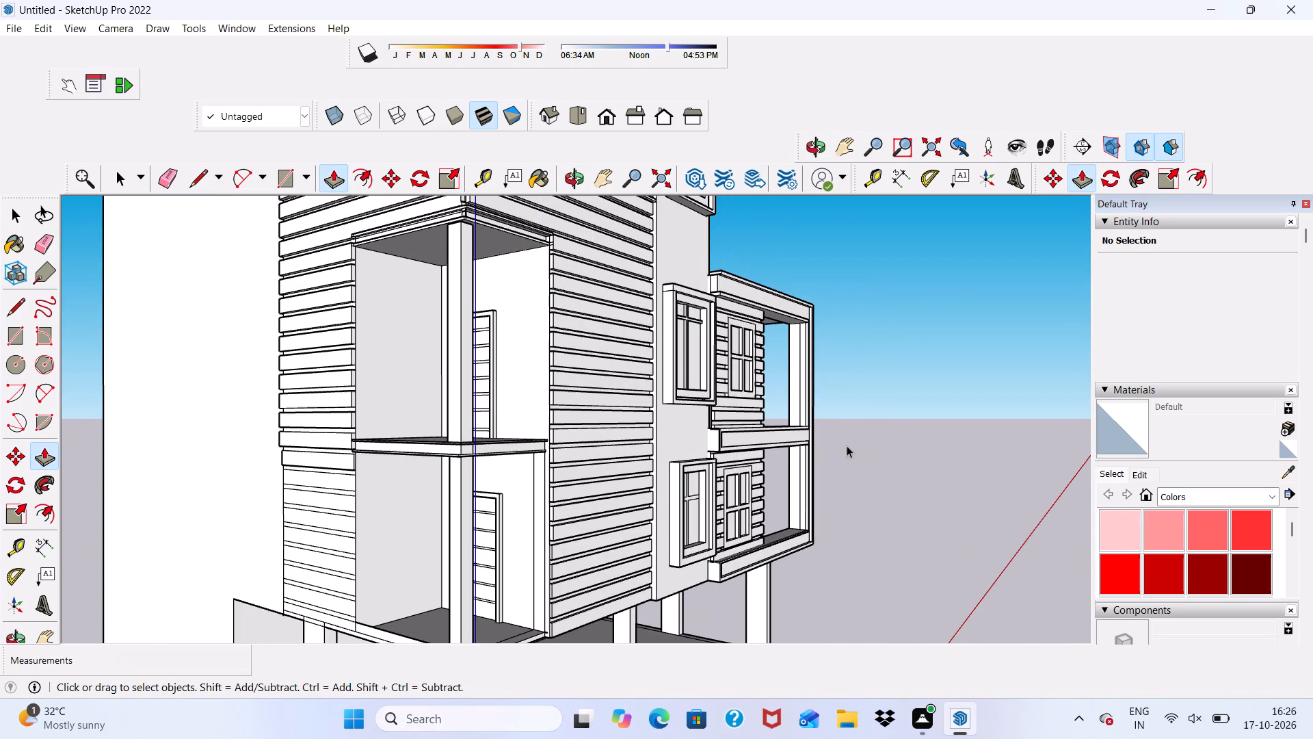
{"action": "scroll", "coordinate": [126, 290], "scroll_direction": "up", "scroll_amount": 1}
{"action": "left_click", "coordinate": [321, 176]}
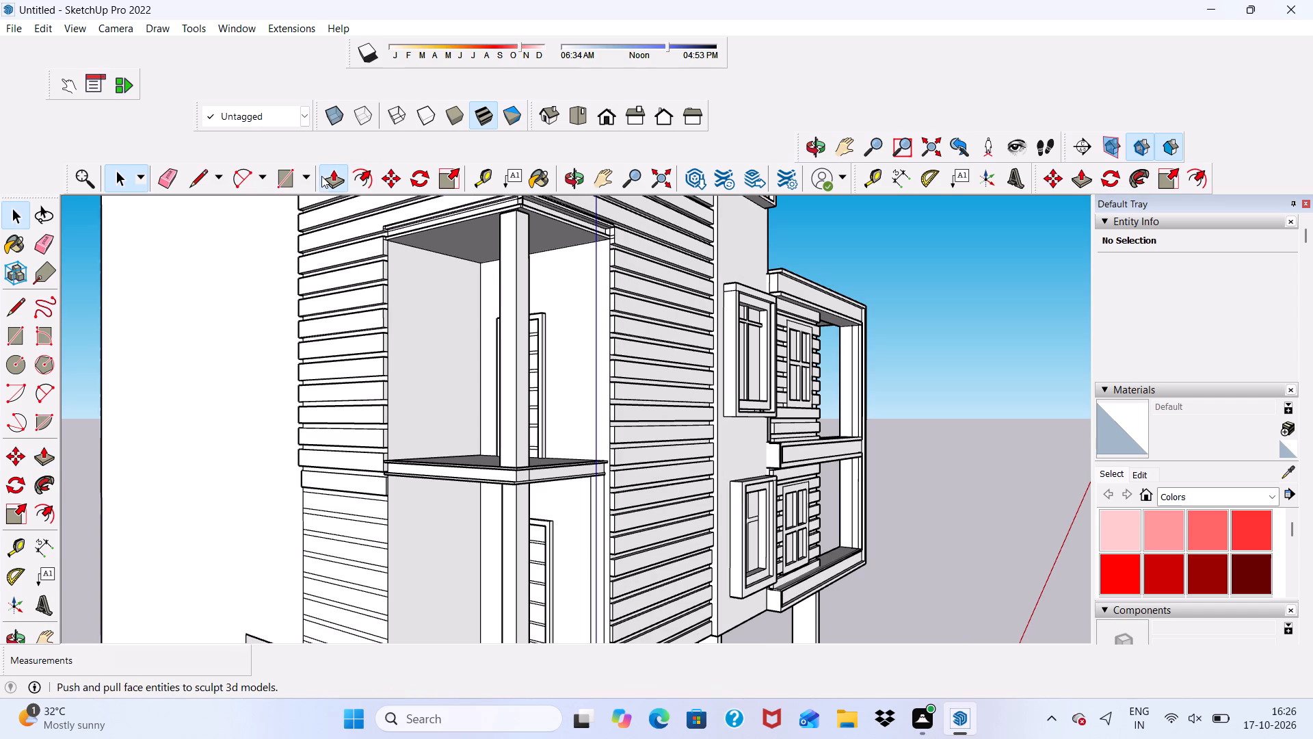
{"action": "scroll", "coordinate": [319, 463], "scroll_direction": "up", "scroll_amount": 9}
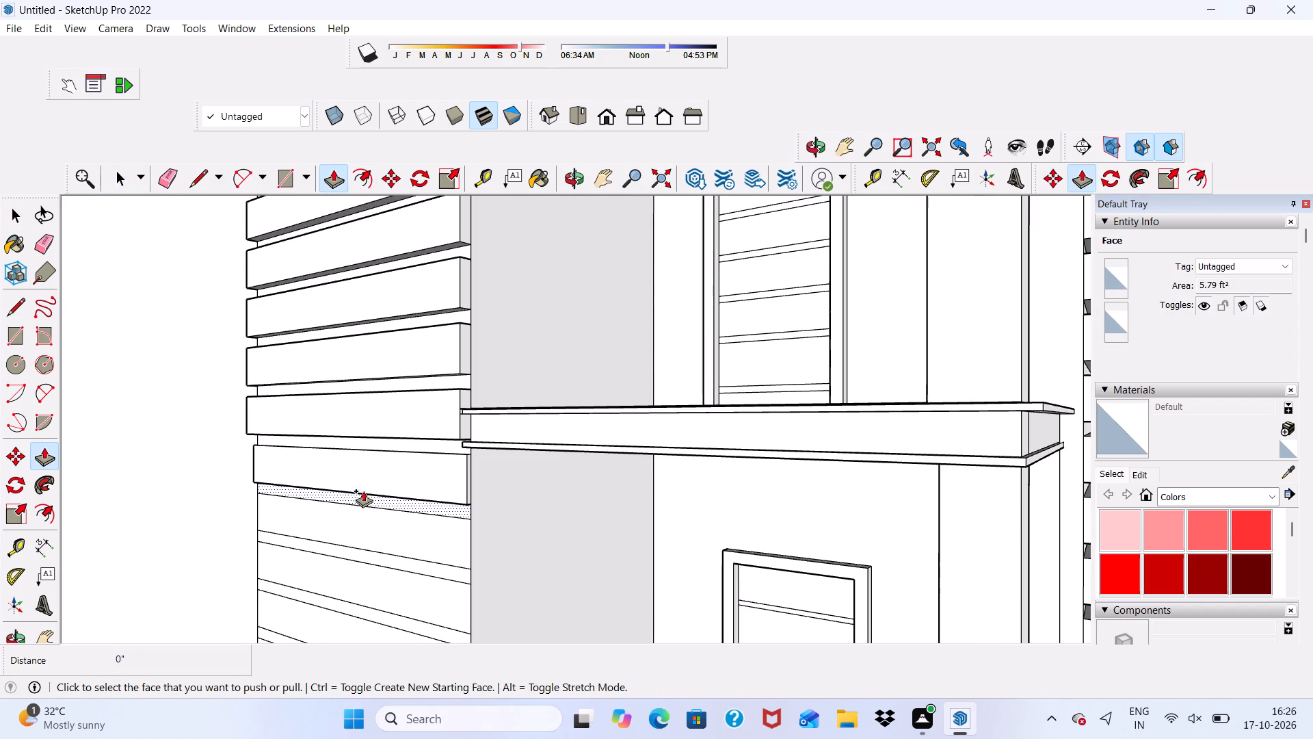
{"action": "key", "text": "ctrl+z"}
Push/Pull the band beside the slab's lower edge and the next three short side-wall bands below it outward 3".
{"action": "left_click", "coordinate": [410, 467]}
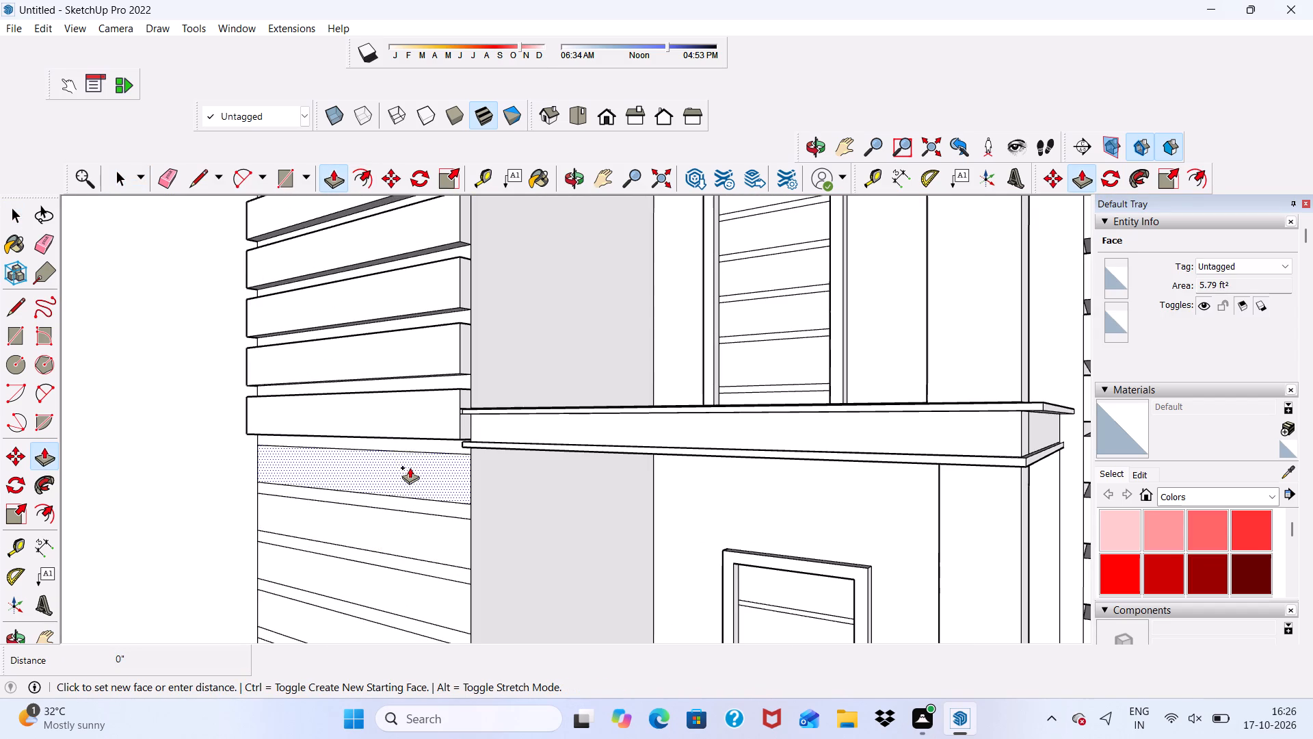
{"action": "left_click", "coordinate": [397, 434]}
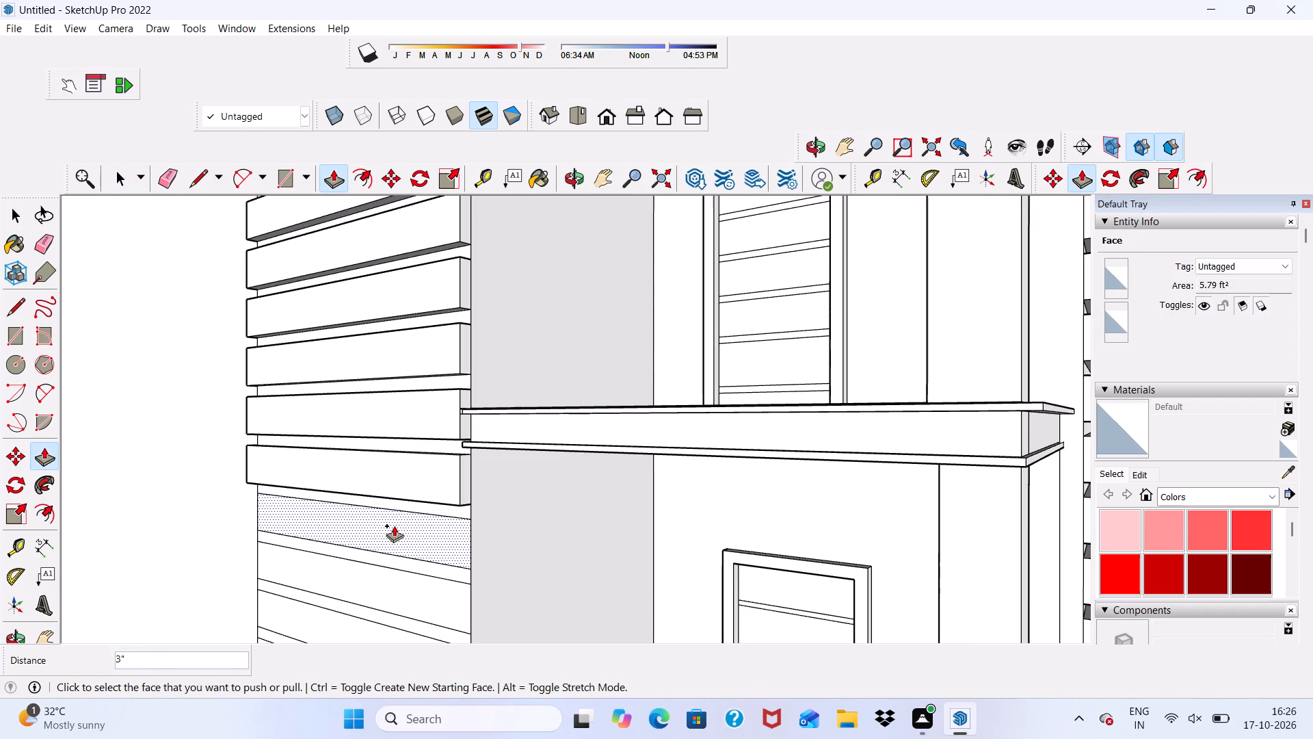
{"action": "left_click", "coordinate": [394, 526]}
{"action": "left_click", "coordinate": [376, 490]}
{"action": "scroll", "coordinate": [368, 376], "scroll_direction": "down", "scroll_amount": 7}
{"action": "scroll", "coordinate": [356, 479], "scroll_direction": "down", "scroll_amount": 6}
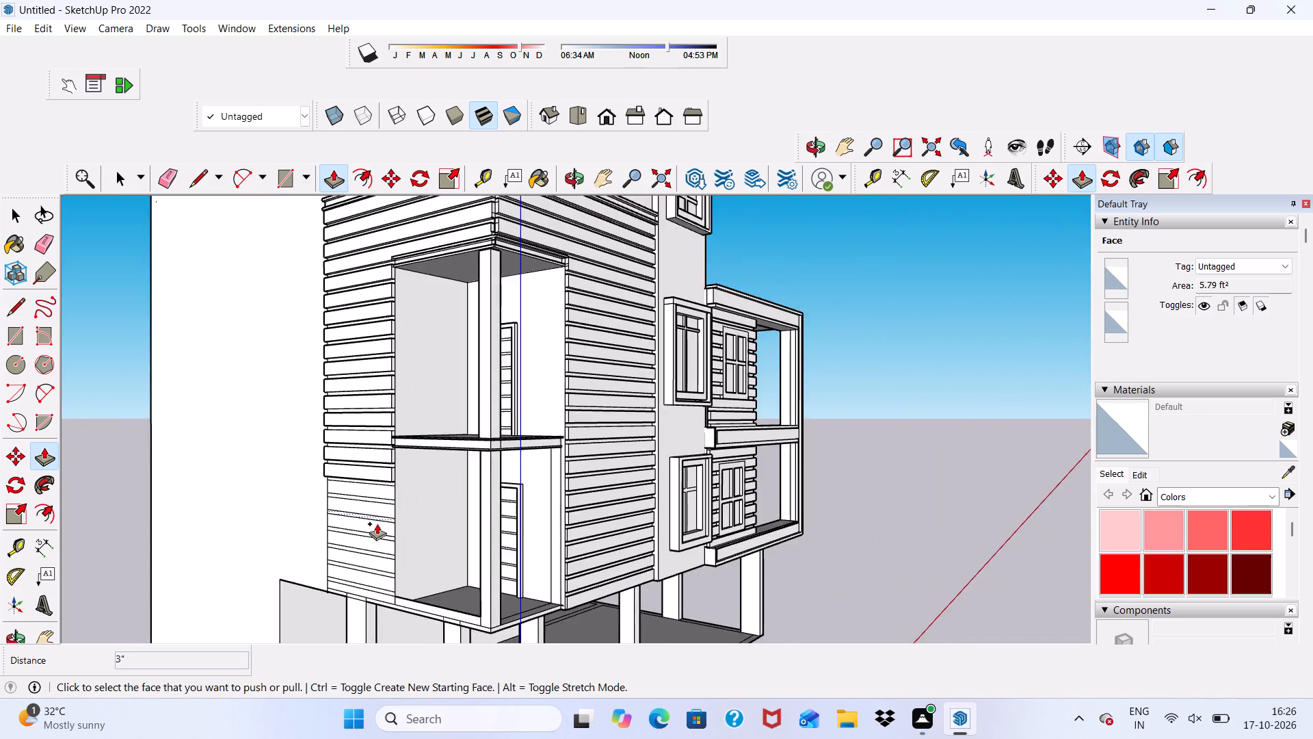
{"action": "scroll", "coordinate": [378, 524], "scroll_direction": "up", "scroll_amount": 1}
{"action": "scroll", "coordinate": [346, 454], "scroll_direction": "up", "scroll_amount": 6}
{"action": "left_click", "coordinate": [351, 503]}
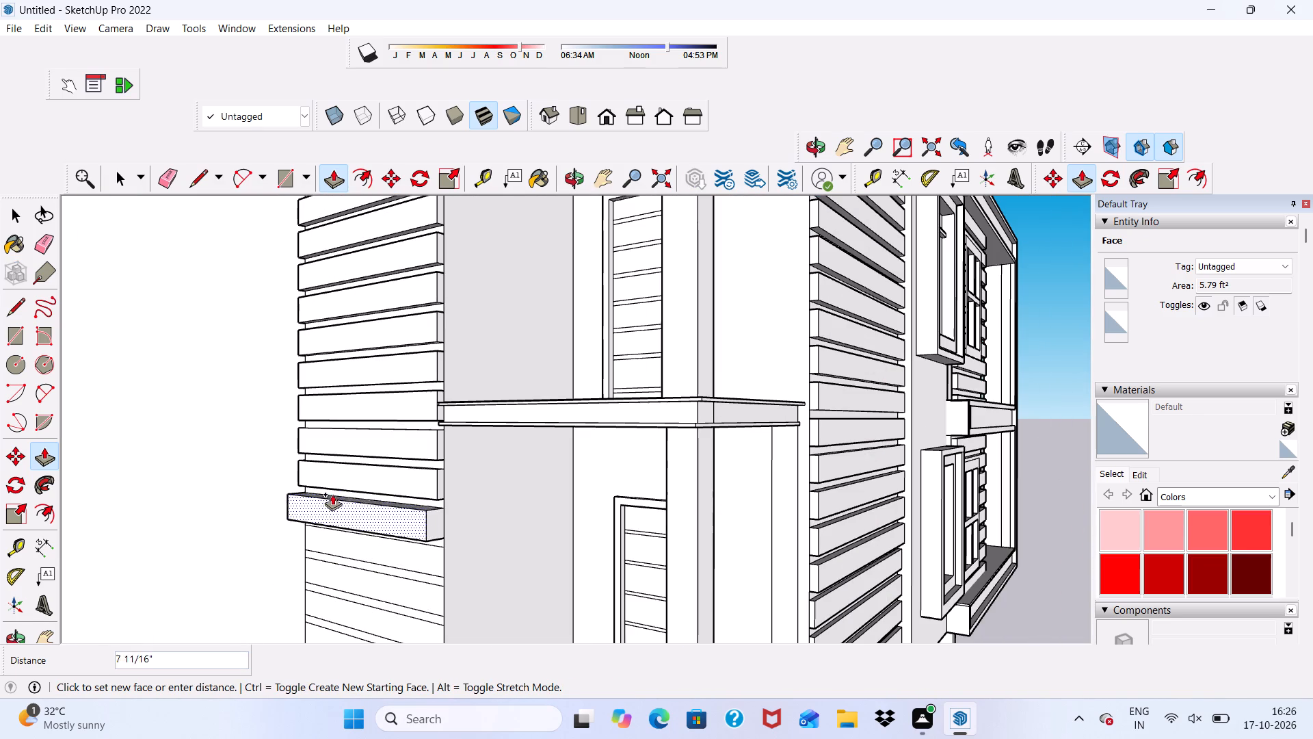
{"action": "left_click", "coordinate": [334, 489]}
{"action": "scroll", "coordinate": [335, 487], "scroll_direction": "down", "scroll_amount": 6}
{"action": "scroll", "coordinate": [377, 563], "scroll_direction": "up", "scroll_amount": 7}
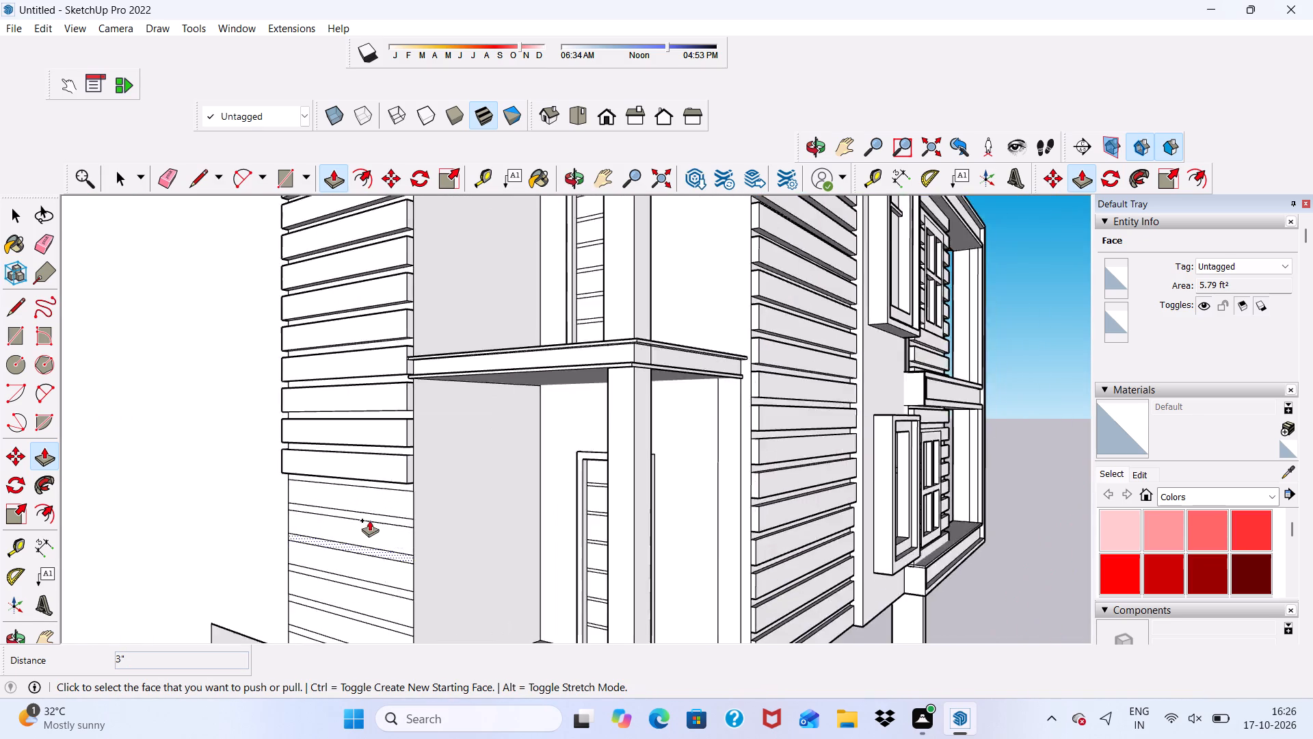
{"action": "scroll", "coordinate": [369, 520], "scroll_direction": "up", "scroll_amount": 2}
{"action": "left_click", "coordinate": [360, 494]}
{"action": "left_click", "coordinate": [332, 456]}
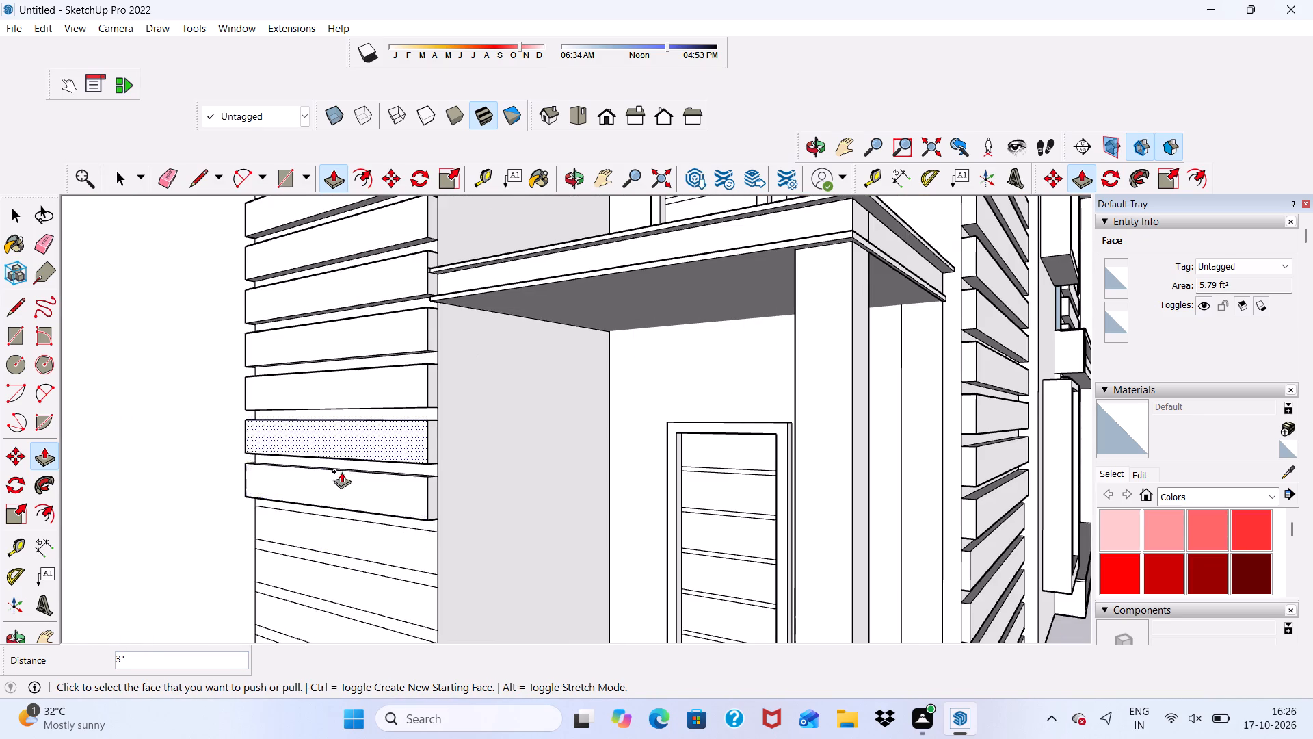
Push/Pull the next three short side-wall bands beside the lower balcony opening outward 3", level with the bands above.
{"action": "scroll", "coordinate": [350, 504], "scroll_direction": "down", "scroll_amount": 4}
{"action": "scroll", "coordinate": [409, 480], "scroll_direction": "up", "scroll_amount": 1}
{"action": "scroll", "coordinate": [404, 458], "scroll_direction": "down", "scroll_amount": 6}
{"action": "scroll", "coordinate": [421, 511], "scroll_direction": "down", "scroll_amount": 4}
{"action": "scroll", "coordinate": [403, 560], "scroll_direction": "up", "scroll_amount": 6}
{"action": "scroll", "coordinate": [380, 477], "scroll_direction": "up", "scroll_amount": 3}
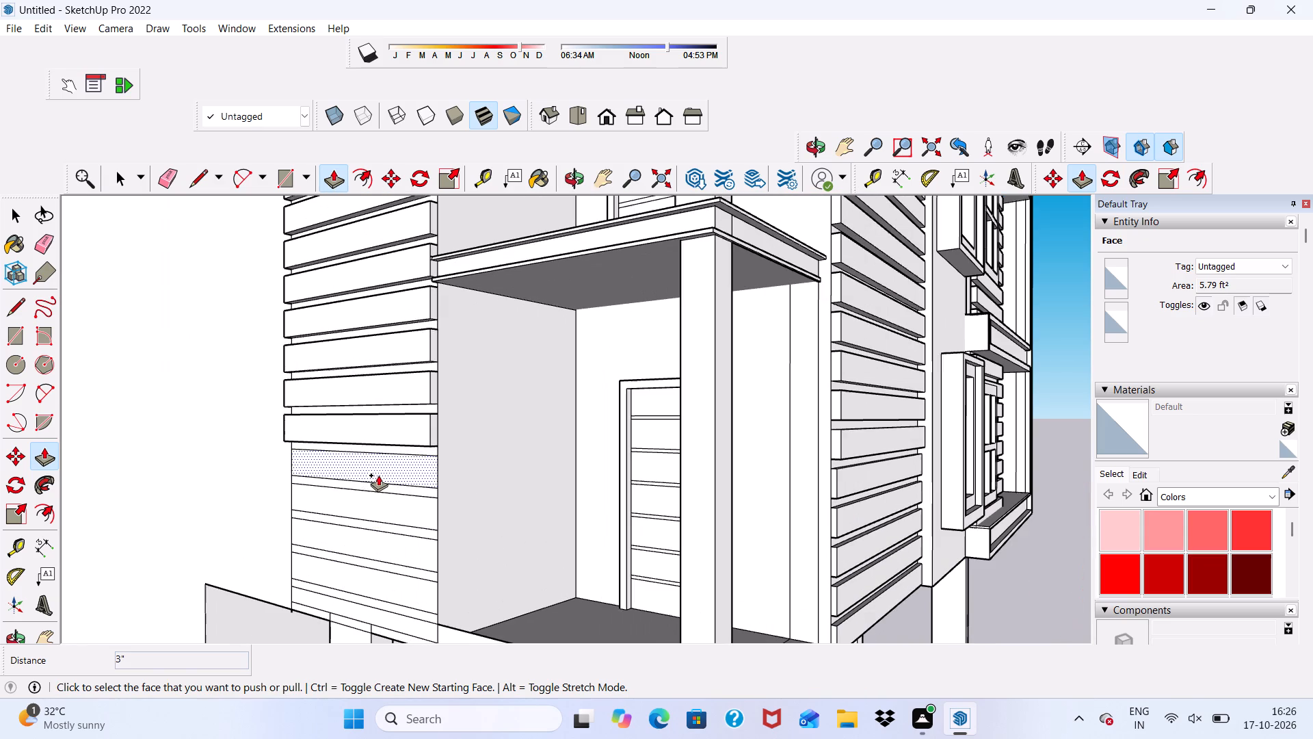
{"action": "left_click", "coordinate": [378, 475]}
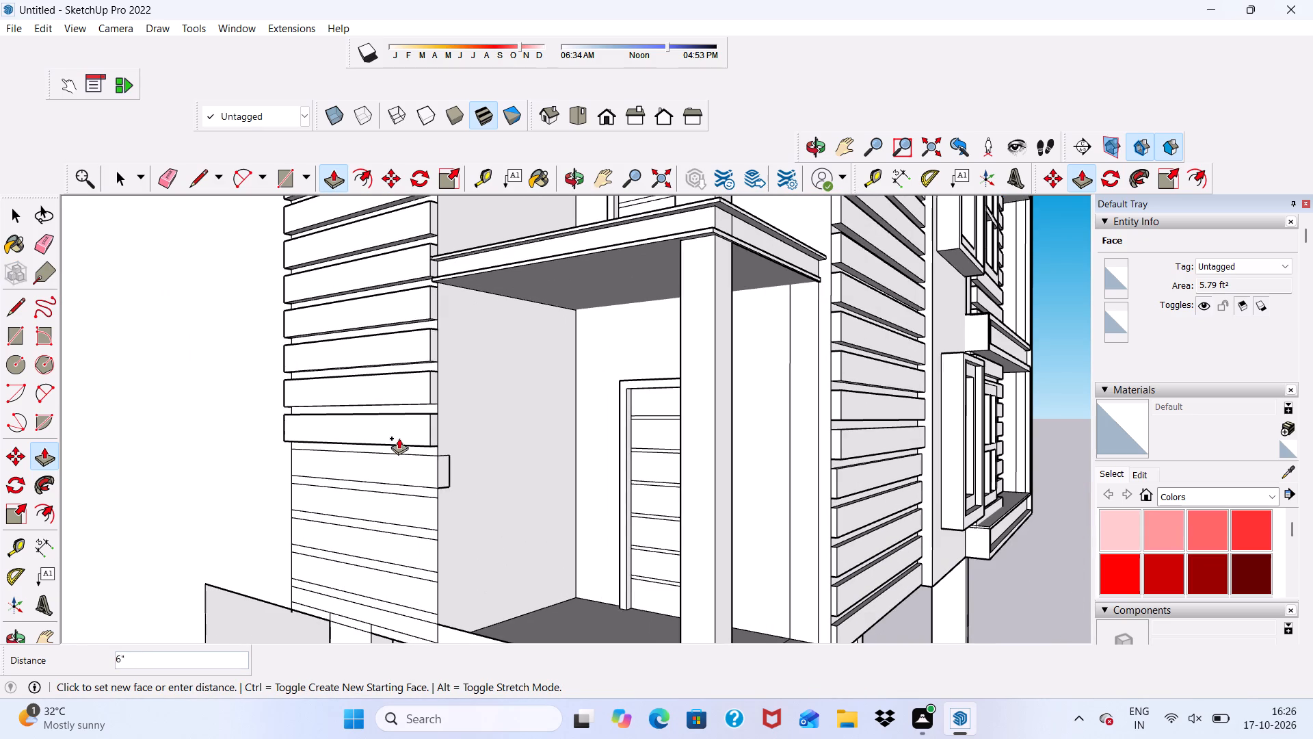
{"action": "scroll", "coordinate": [368, 448], "scroll_direction": "up", "scroll_amount": 4}
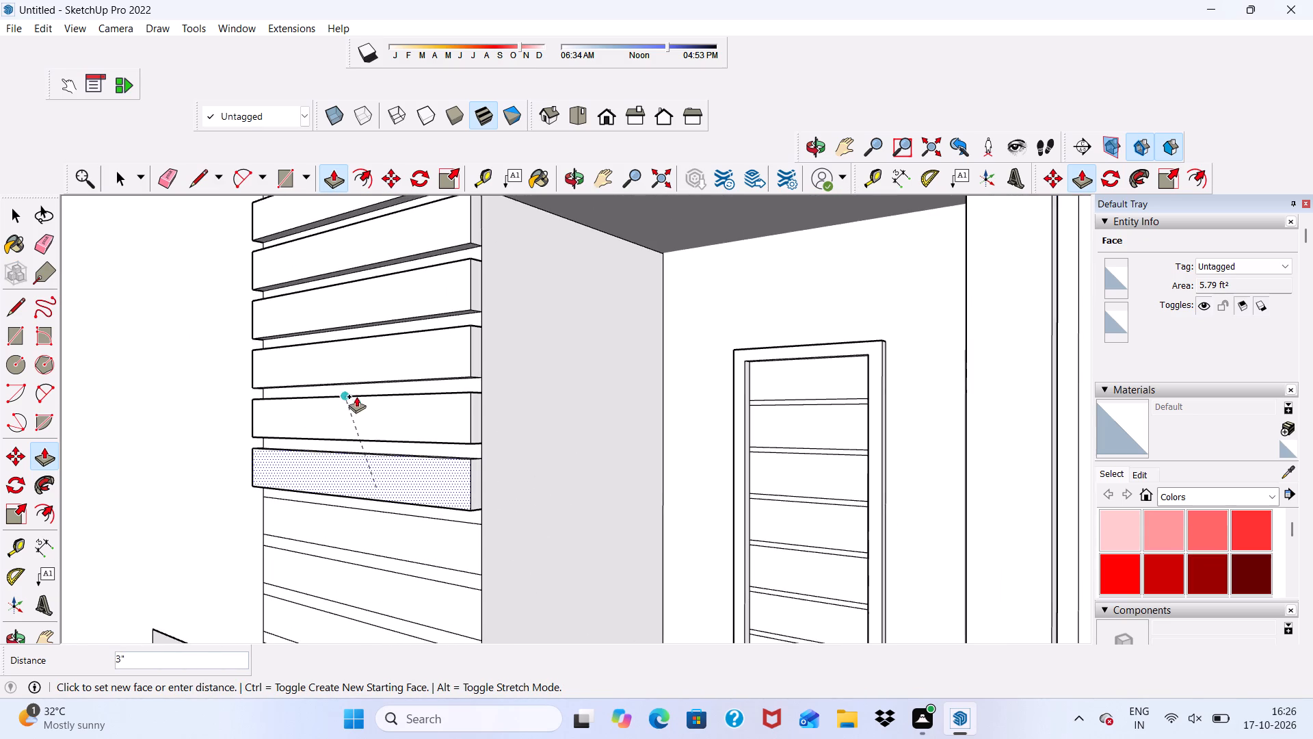
{"action": "left_click", "coordinate": [429, 390]}
{"action": "left_click", "coordinate": [403, 532]}
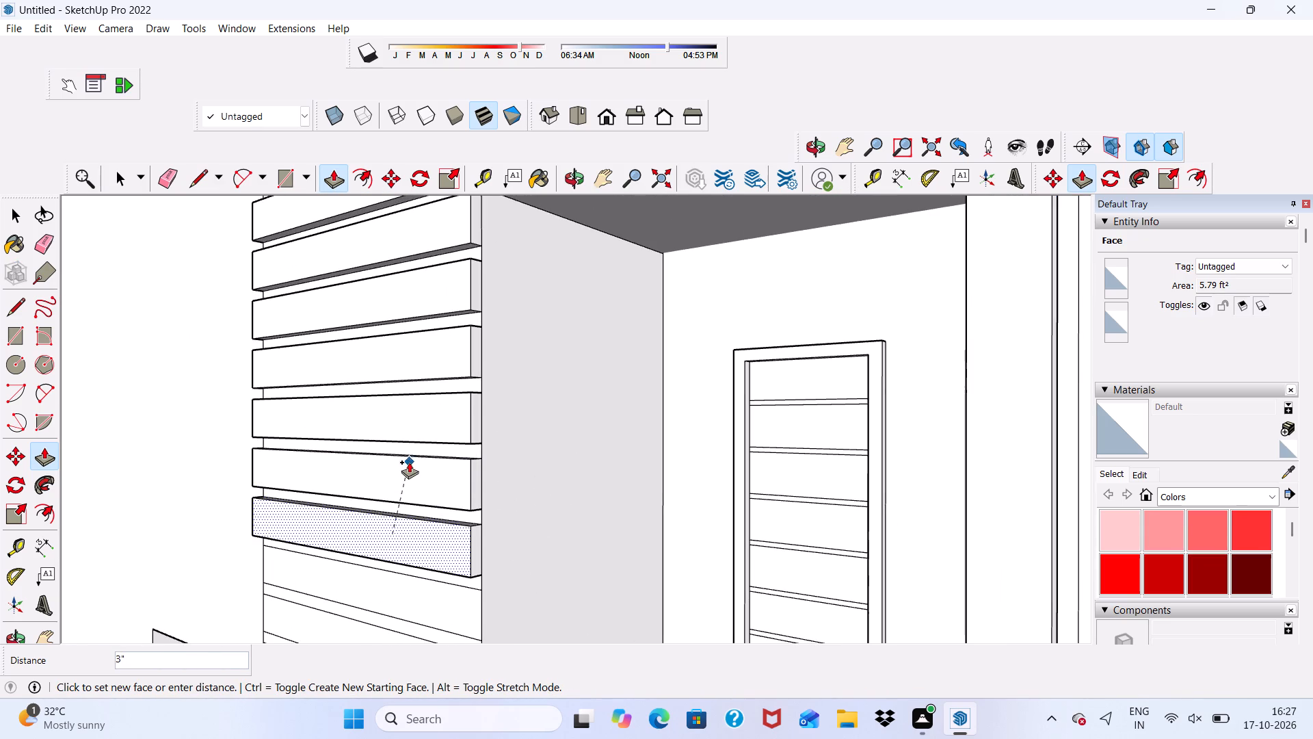
{"action": "left_click", "coordinate": [419, 454]}
{"action": "left_click", "coordinate": [386, 593]}
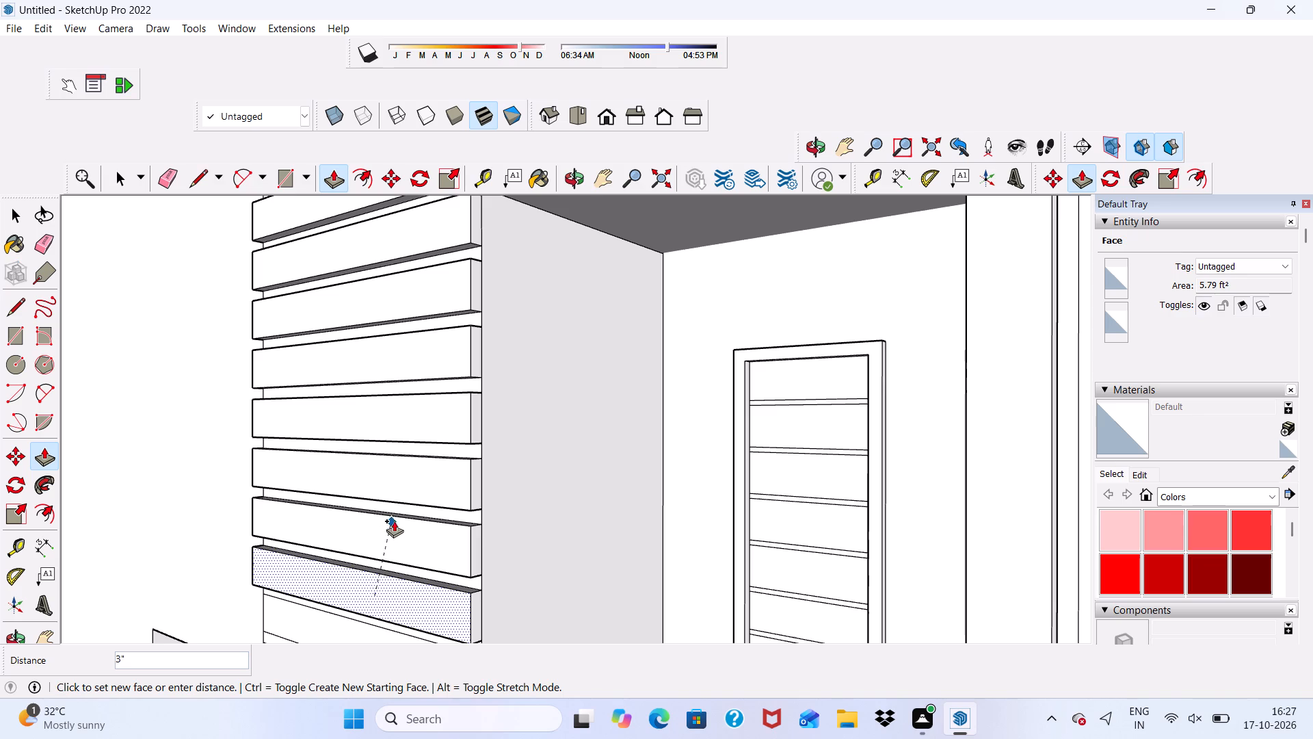
{"action": "left_click", "coordinate": [400, 518]}
Push/Pull the last full-height side-wall band and the narrower bottom strip beside the lower balcony's floor outward 3".
{"action": "scroll", "coordinate": [426, 432], "scroll_direction": "down", "scroll_amount": 6}
{"action": "scroll", "coordinate": [383, 550], "scroll_direction": "up", "scroll_amount": 6}
{"action": "left_click", "coordinate": [383, 553]}
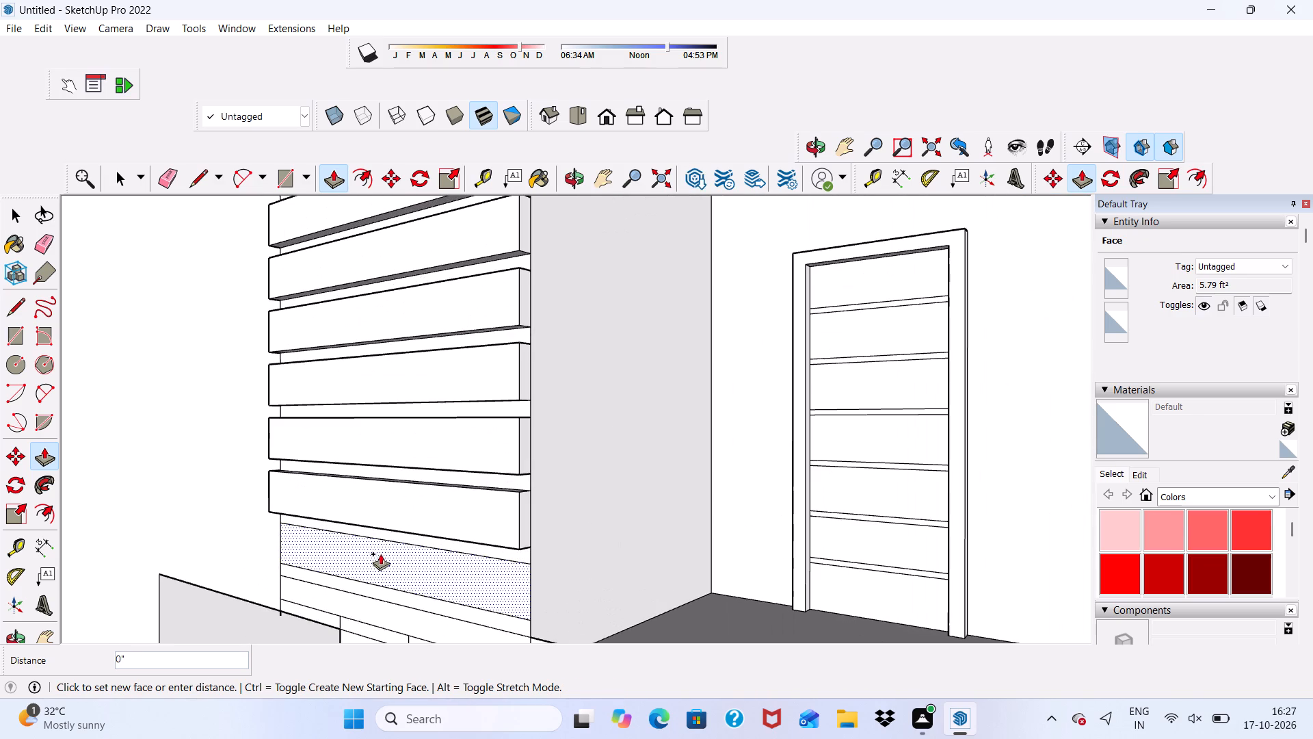
{"action": "left_click", "coordinate": [447, 480]}
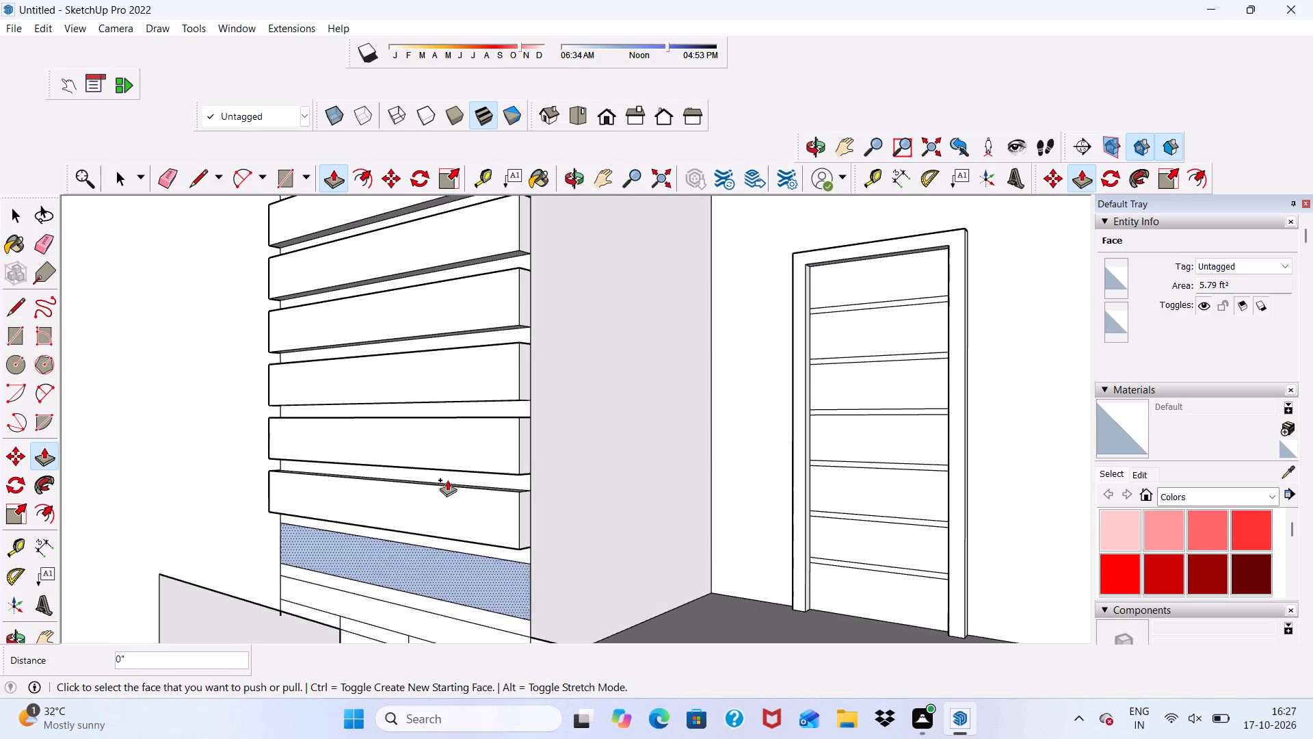
{"action": "scroll", "coordinate": [470, 423], "scroll_direction": "down", "scroll_amount": 5}
{"action": "key", "text": "ctrl+z"}
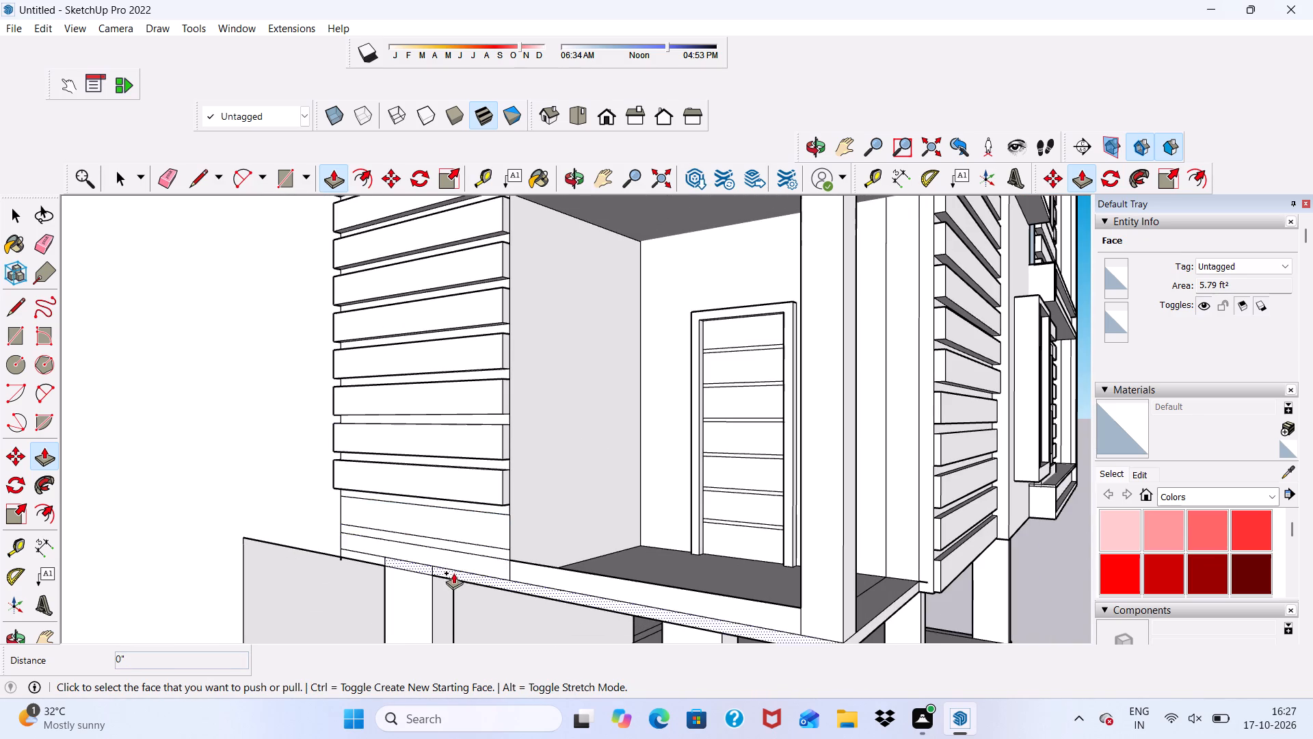
{"action": "scroll", "coordinate": [452, 520], "scroll_direction": "up", "scroll_amount": 4}
{"action": "left_click", "coordinate": [452, 518]}
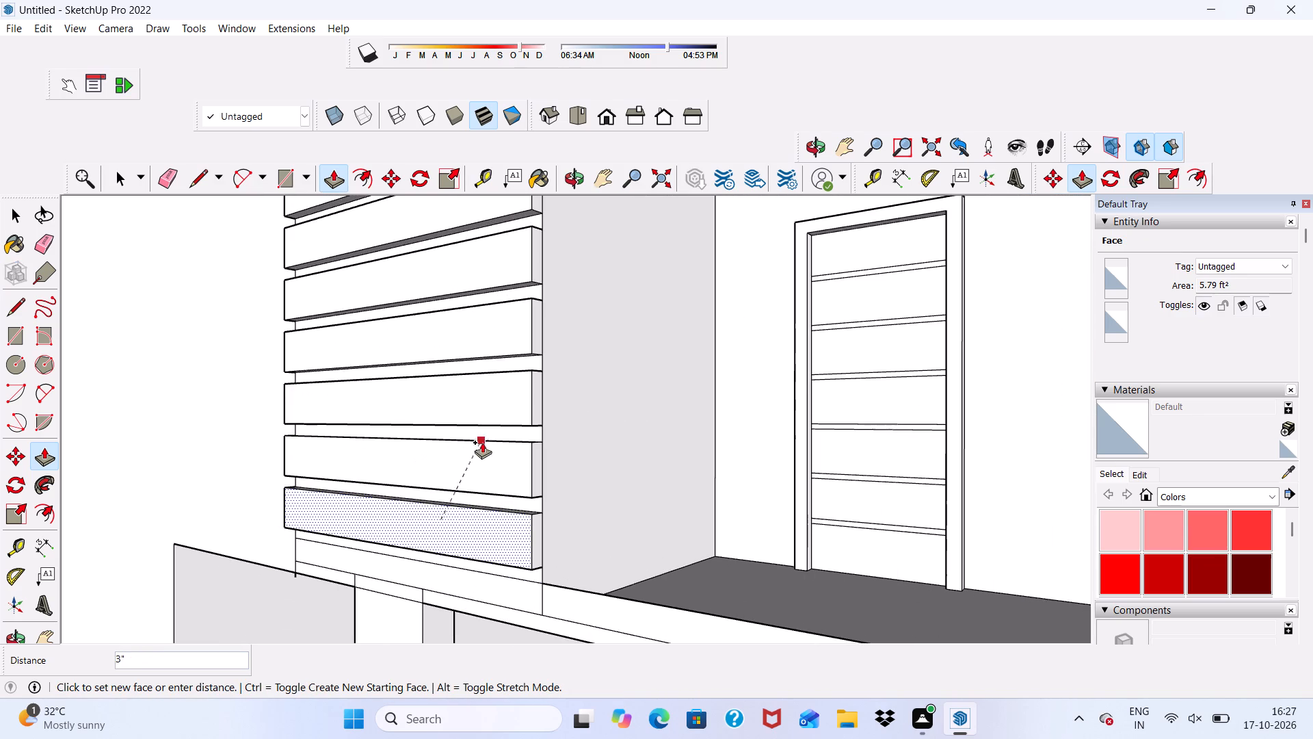
{"action": "left_click", "coordinate": [508, 442]}
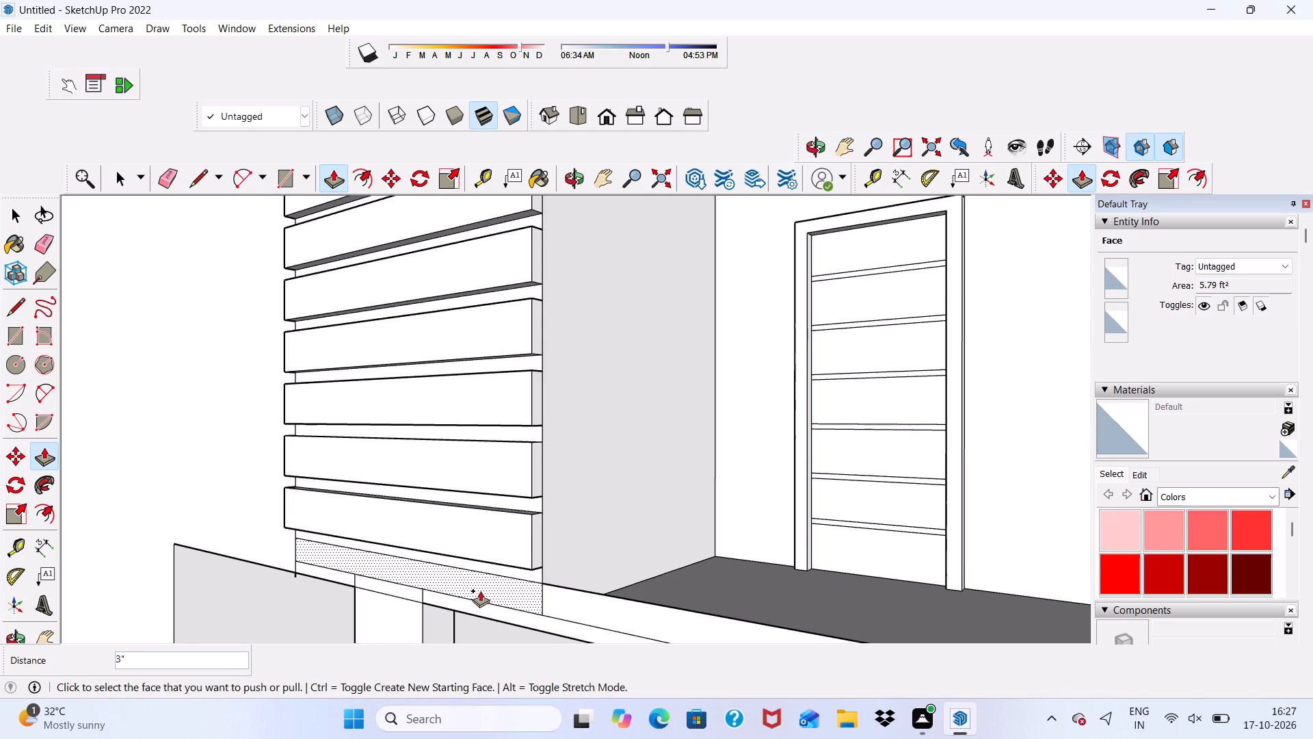
{"action": "left_click", "coordinate": [480, 591]}
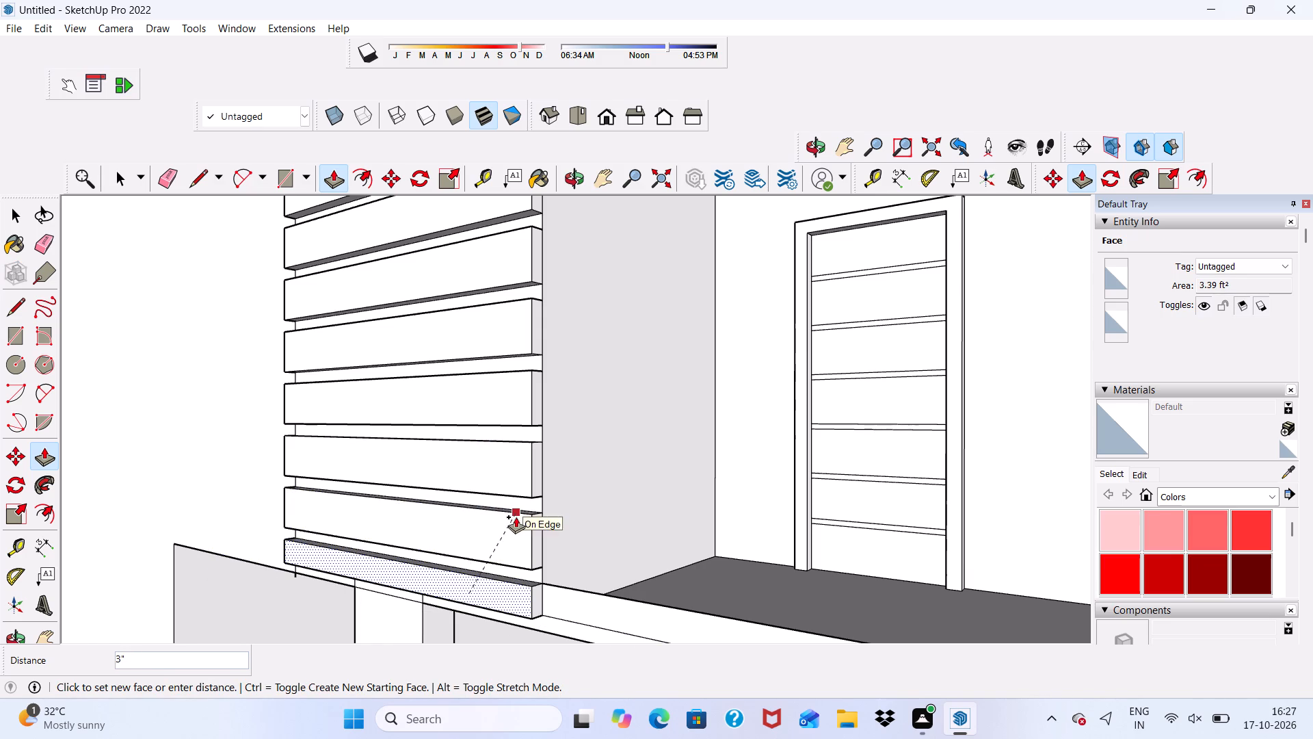
{"action": "left_click", "coordinate": [516, 517]}
Examine the cladding bands on the side wall and adjoining face, along with the balconies, from several angles and distances.
{"action": "scroll", "coordinate": [385, 432], "scroll_direction": "down", "scroll_amount": 15}
{"action": "middle_click_drag", "start_coordinate": [449, 466], "coordinate": [696, 480]}
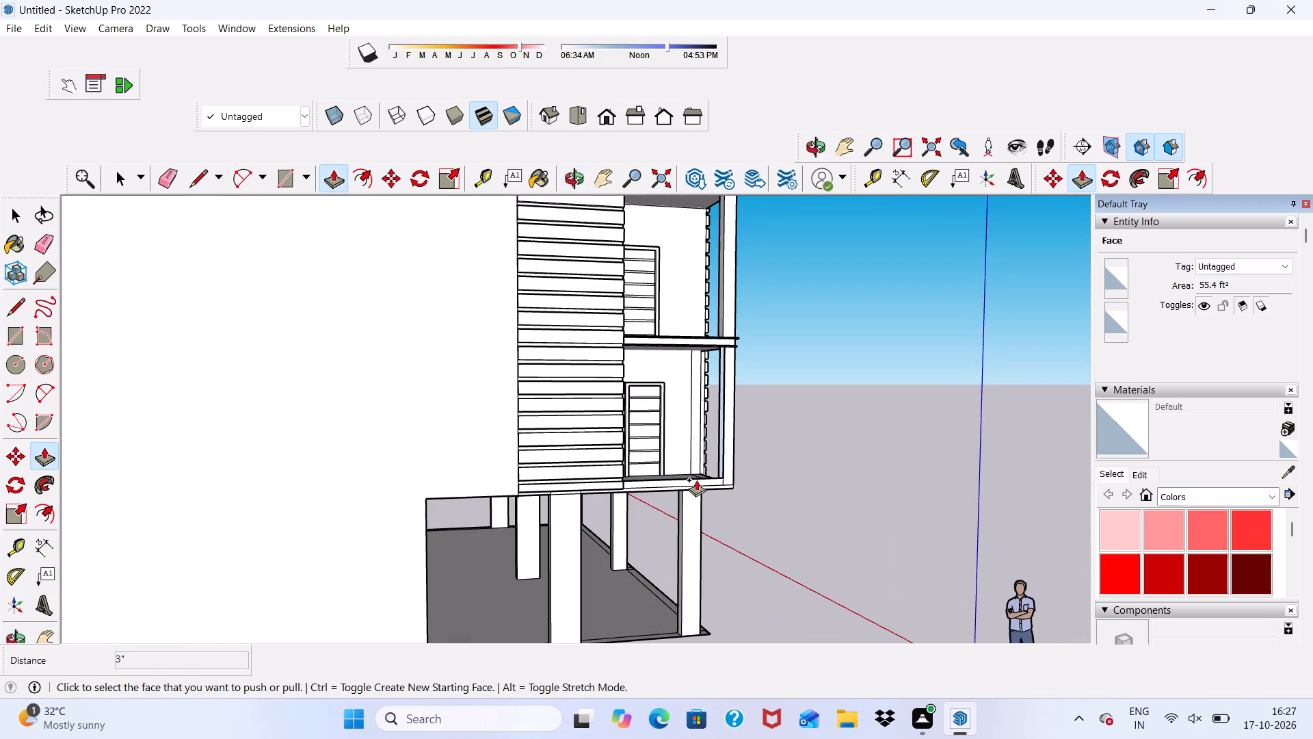
{"action": "key", "text": "space"}
{"action": "scroll", "coordinate": [681, 420], "scroll_direction": "down", "scroll_amount": 3}
{"action": "middle_click_drag", "start_coordinate": [682, 418], "coordinate": [565, 406]}
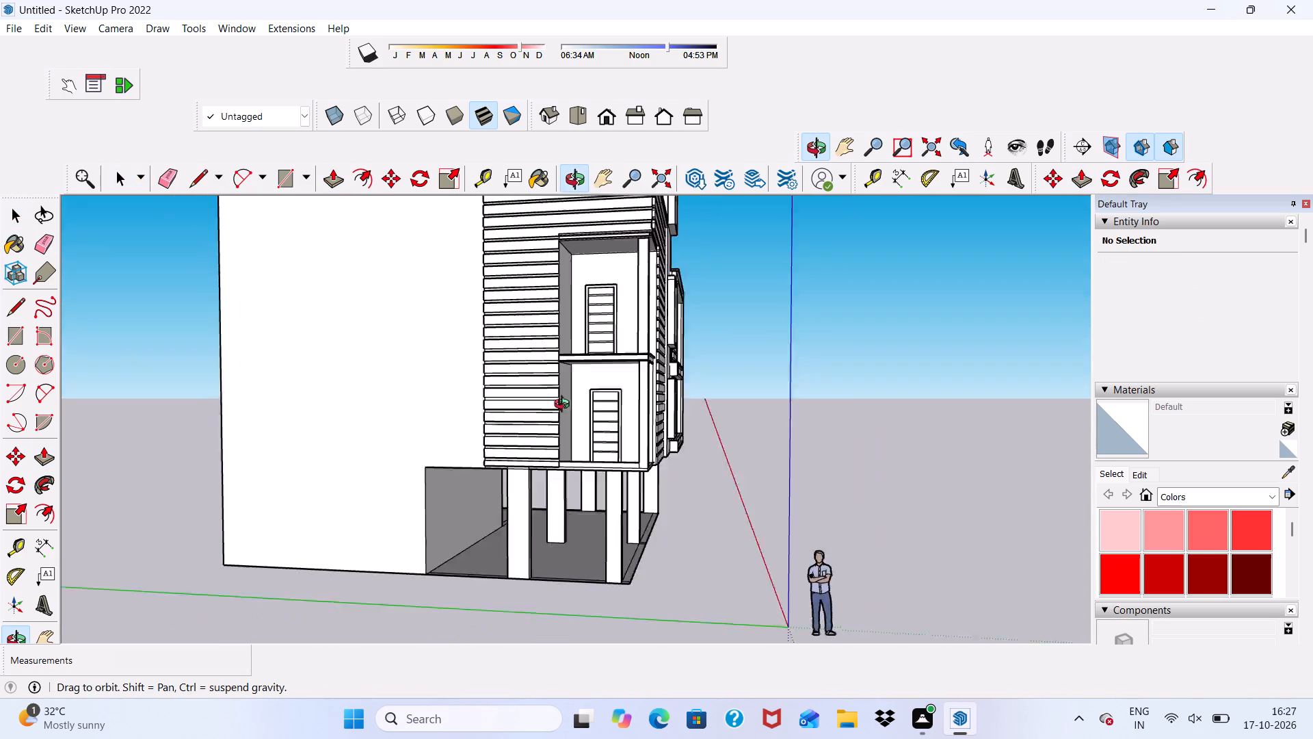
{"action": "middle_click_drag", "start_coordinate": [565, 406], "coordinate": [412, 469]}
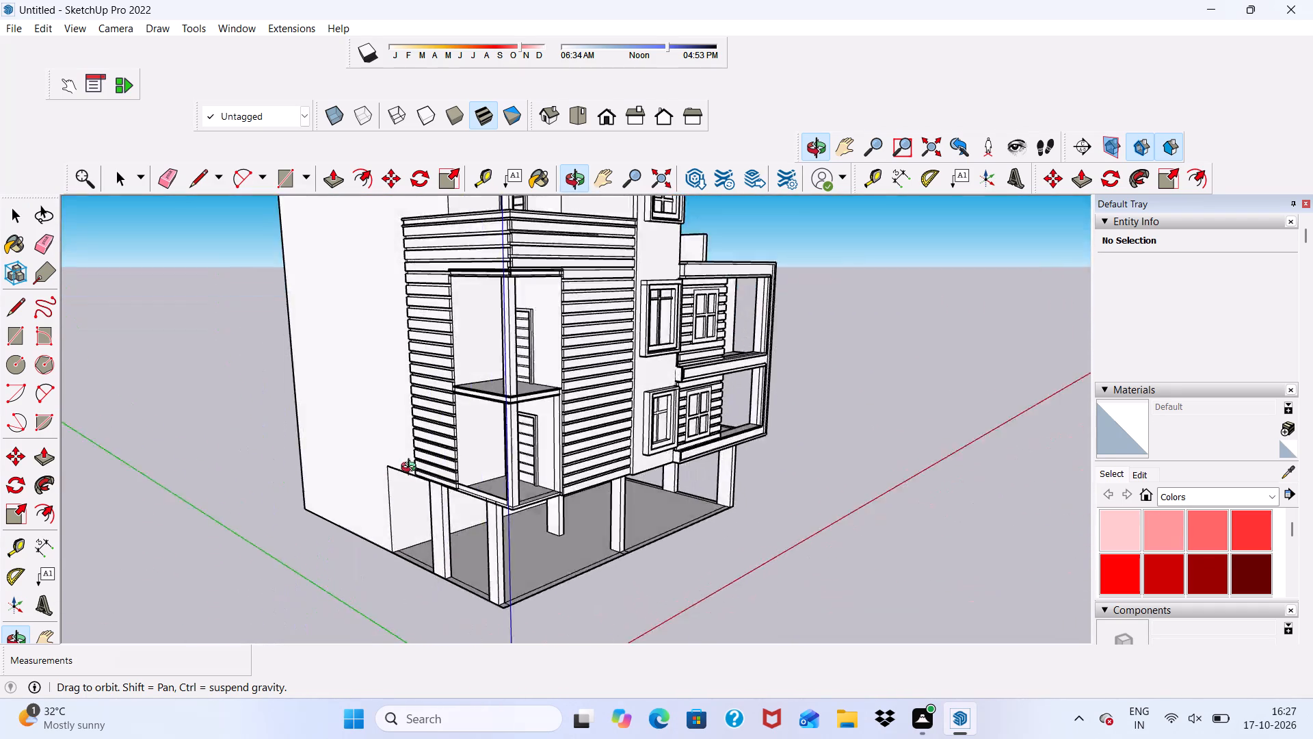
{"action": "middle_click_drag", "start_coordinate": [412, 469], "coordinate": [702, 469]}
{"action": "scroll", "coordinate": [558, 422], "scroll_direction": "down", "scroll_amount": 7}
{"action": "scroll", "coordinate": [606, 424], "scroll_direction": "up", "scroll_amount": 2}
{"action": "middle_click_drag", "start_coordinate": [606, 425], "coordinate": [410, 465]}
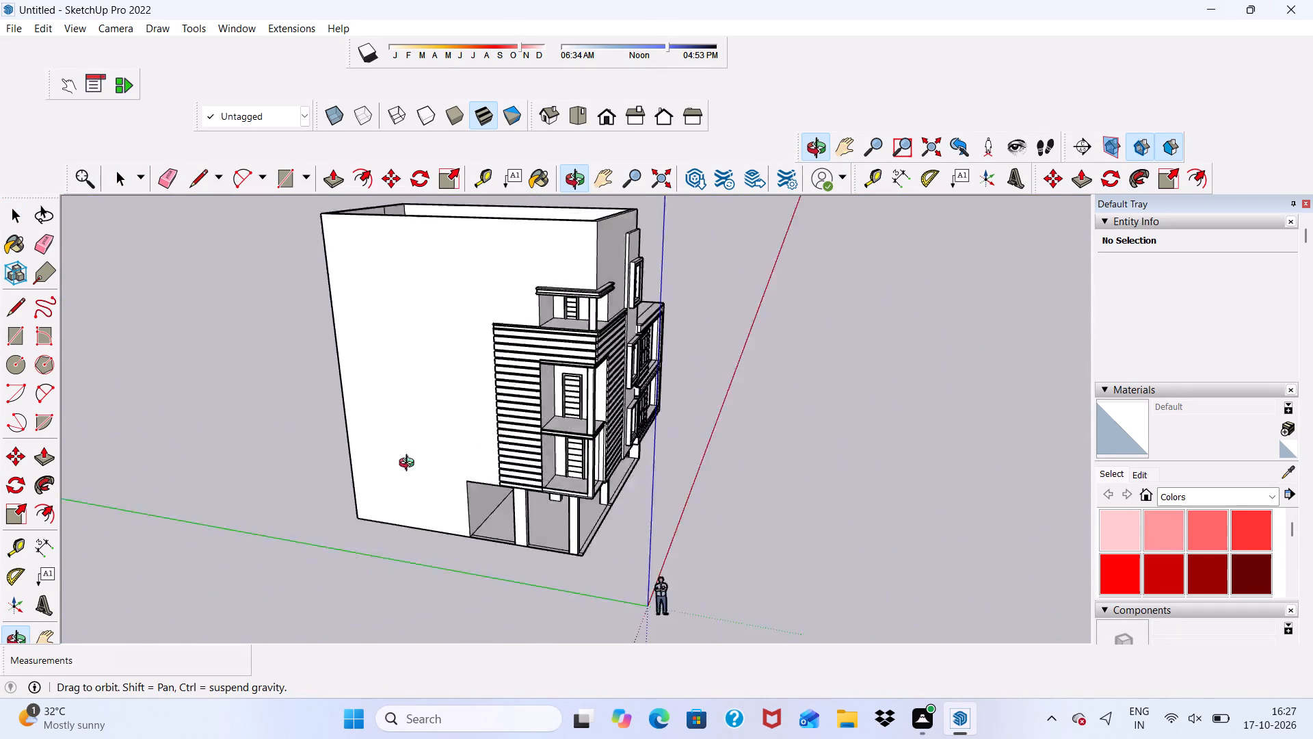
{"action": "middle_click_drag", "start_coordinate": [410, 465], "coordinate": [77, 434]}
{"action": "scroll", "coordinate": [337, 352], "scroll_direction": "up", "scroll_amount": 9}
{"action": "scroll", "coordinate": [341, 351], "scroll_direction": "down", "scroll_amount": 2}
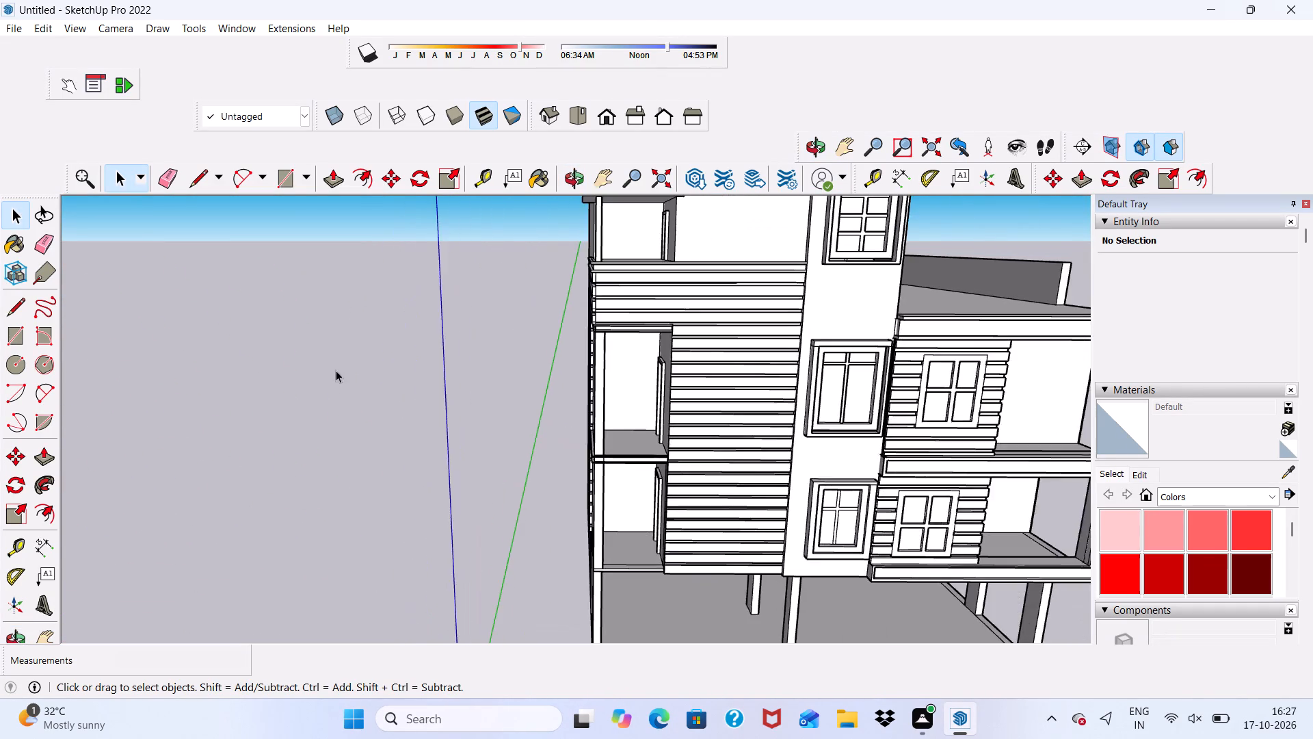
{"action": "scroll", "coordinate": [299, 367], "scroll_direction": "down", "scroll_amount": 5}
{"action": "middle_click_drag", "start_coordinate": [290, 387], "coordinate": [614, 335]}
{"action": "scroll", "coordinate": [328, 373], "scroll_direction": "up", "scroll_amount": 2}
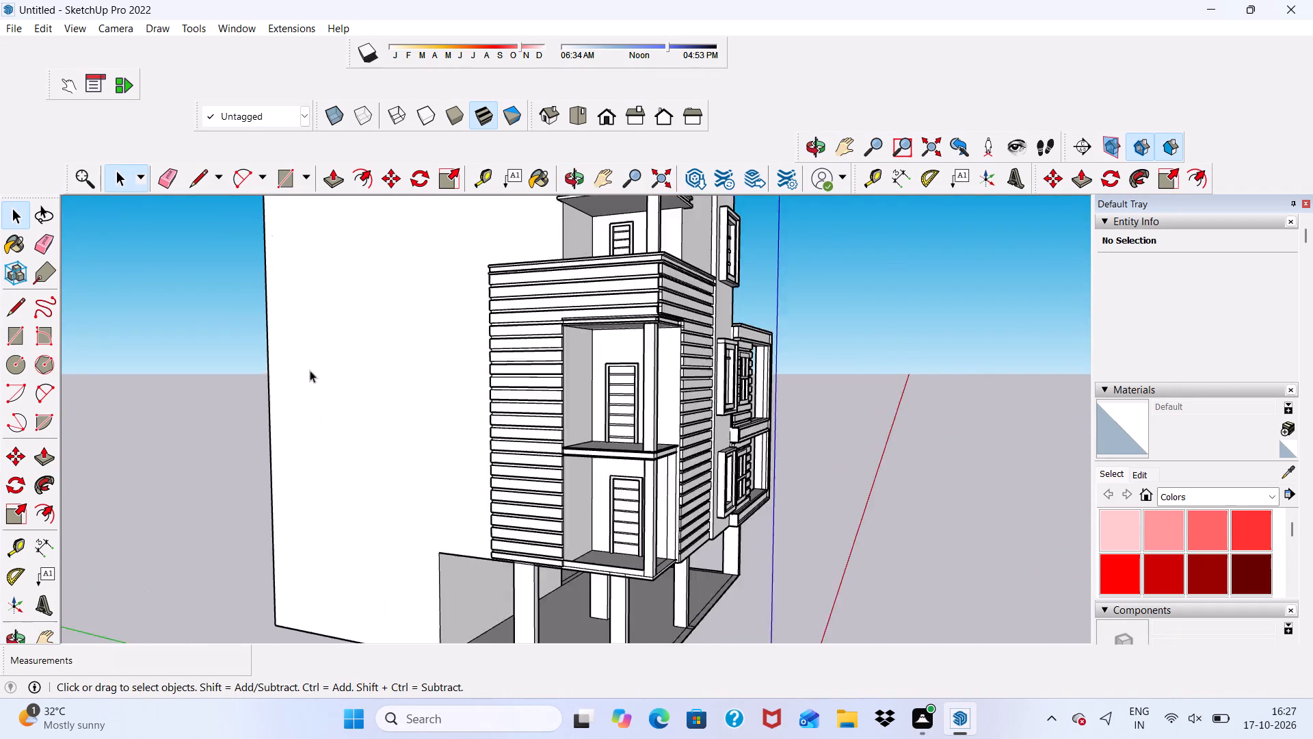
{"action": "scroll", "coordinate": [310, 370], "scroll_direction": "up", "scroll_amount": 7}
{"action": "scroll", "coordinate": [423, 291], "scroll_direction": "down", "scroll_amount": 5}
{"action": "middle_click_drag", "start_coordinate": [419, 314], "coordinate": [442, 326]}
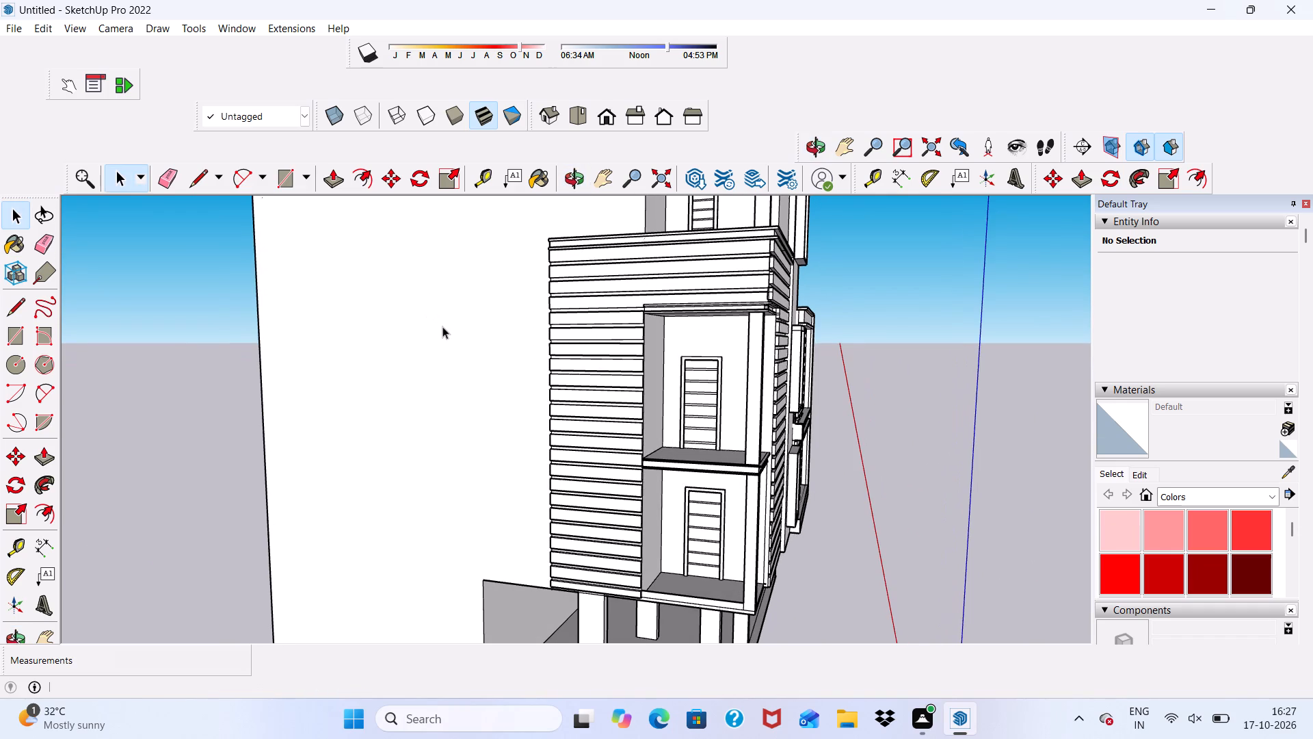
{"action": "scroll", "coordinate": [440, 326], "scroll_direction": "down", "scroll_amount": 13}
{"action": "scroll", "coordinate": [440, 372], "scroll_direction": "up", "scroll_amount": 3}
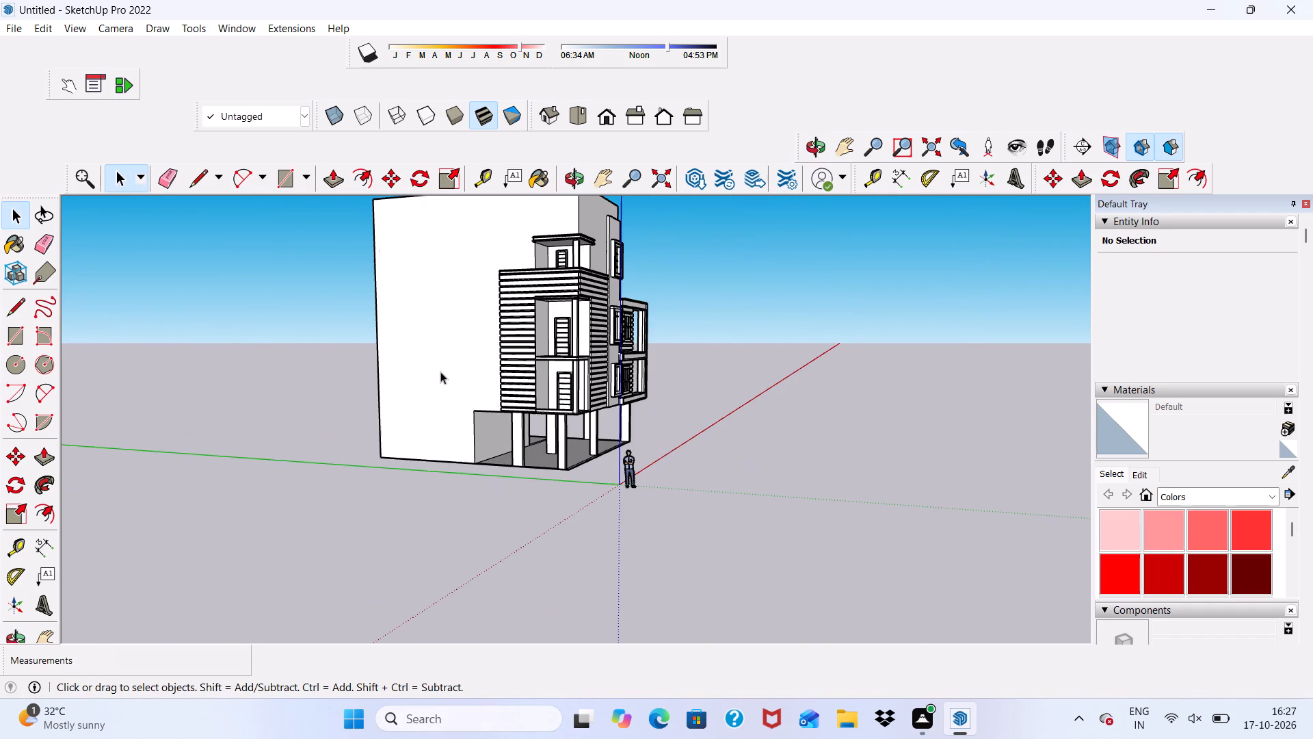
{"action": "scroll", "coordinate": [440, 372], "scroll_direction": "up", "scroll_amount": 5}
{"action": "scroll", "coordinate": [442, 366], "scroll_direction": "down", "scroll_amount": 3}
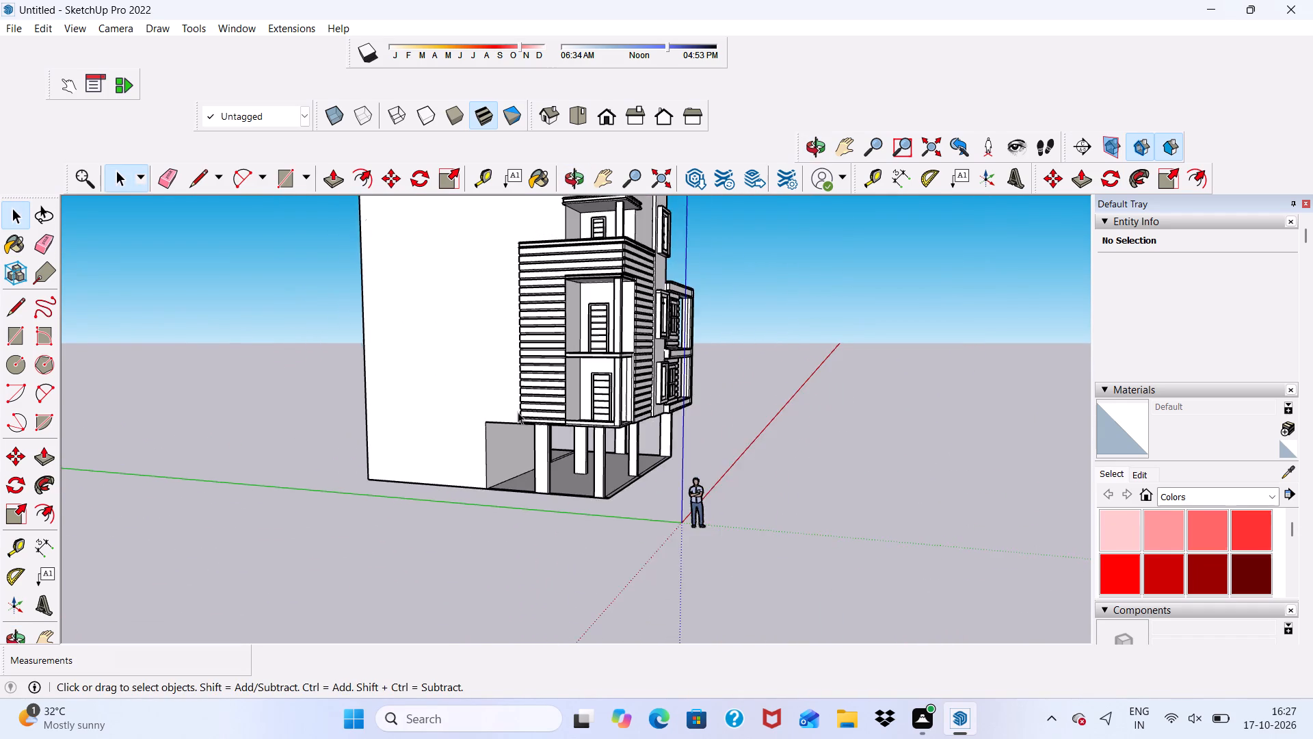
Examine the blank side wall and the balcony and window facades from several angles and distances.
{"action": "scroll", "coordinate": [430, 361], "scroll_direction": "down", "scroll_amount": 5}
{"action": "middle_click_drag", "start_coordinate": [432, 361], "coordinate": [570, 333]}
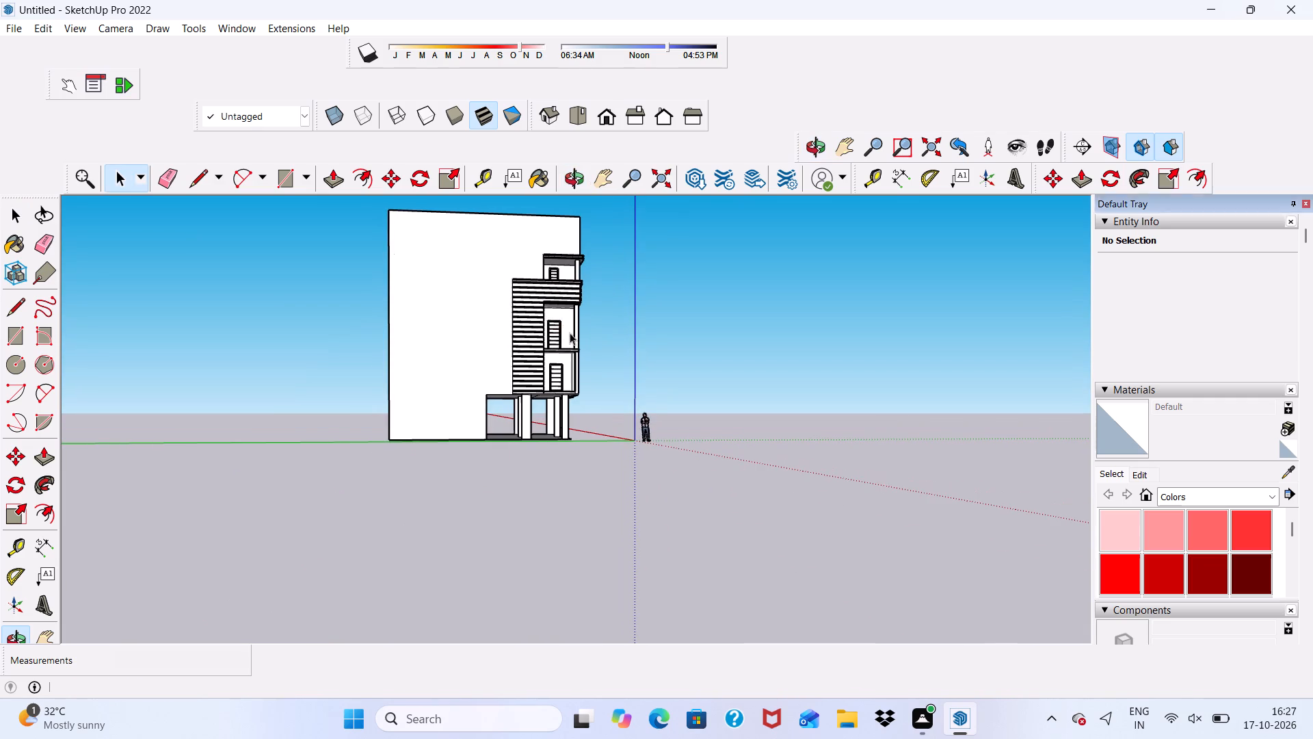
{"action": "scroll", "coordinate": [479, 278], "scroll_direction": "up", "scroll_amount": 6}
{"action": "scroll", "coordinate": [443, 301], "scroll_direction": "down", "scroll_amount": 1}
{"action": "middle_click_drag", "start_coordinate": [443, 301], "coordinate": [470, 248]}
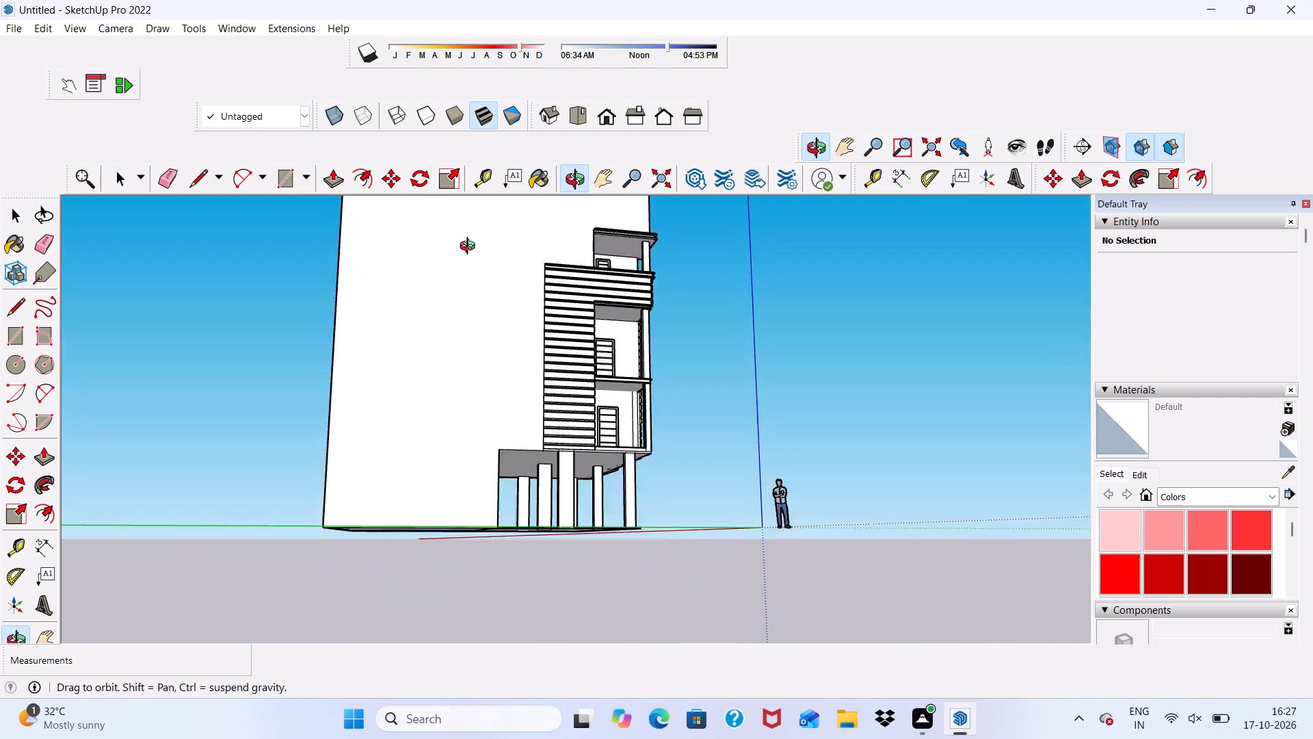
{"action": "middle_click_drag", "start_coordinate": [470, 248], "coordinate": [444, 329]}
{"action": "scroll", "coordinate": [423, 281], "scroll_direction": "up", "scroll_amount": 6}
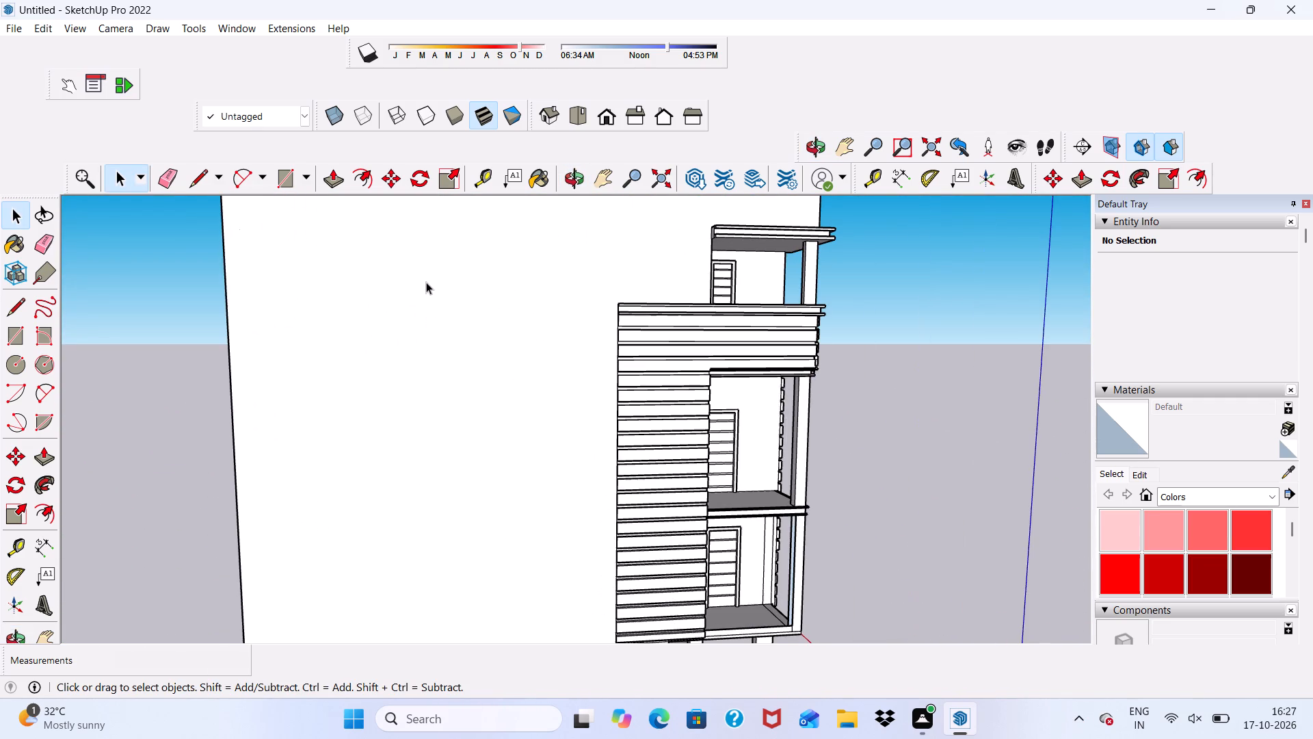
{"action": "middle_click_drag", "start_coordinate": [443, 289], "coordinate": [27, 278]}
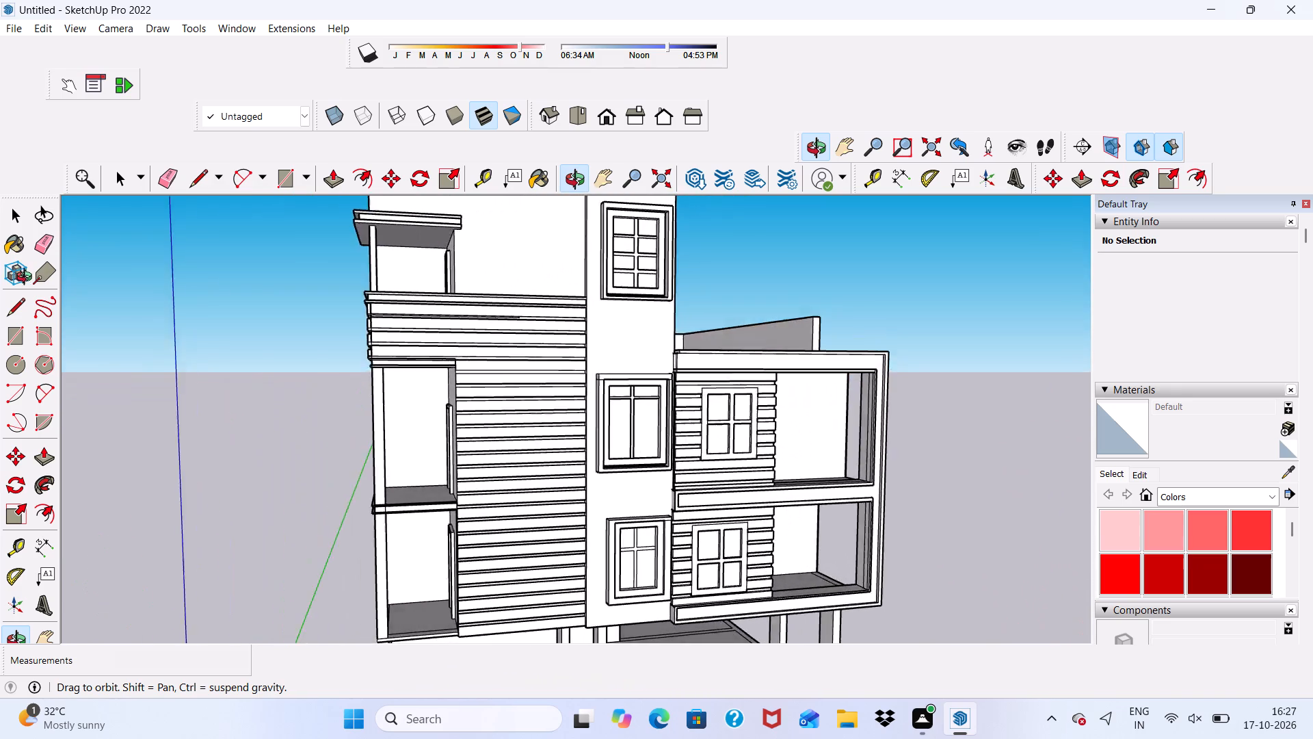
{"action": "middle_click_drag", "start_coordinate": [27, 278], "coordinate": [458, 295]}
{"action": "scroll", "coordinate": [365, 209], "scroll_direction": "up", "scroll_amount": 1}
{"action": "scroll", "coordinate": [340, 185], "scroll_direction": "down", "scroll_amount": 1}
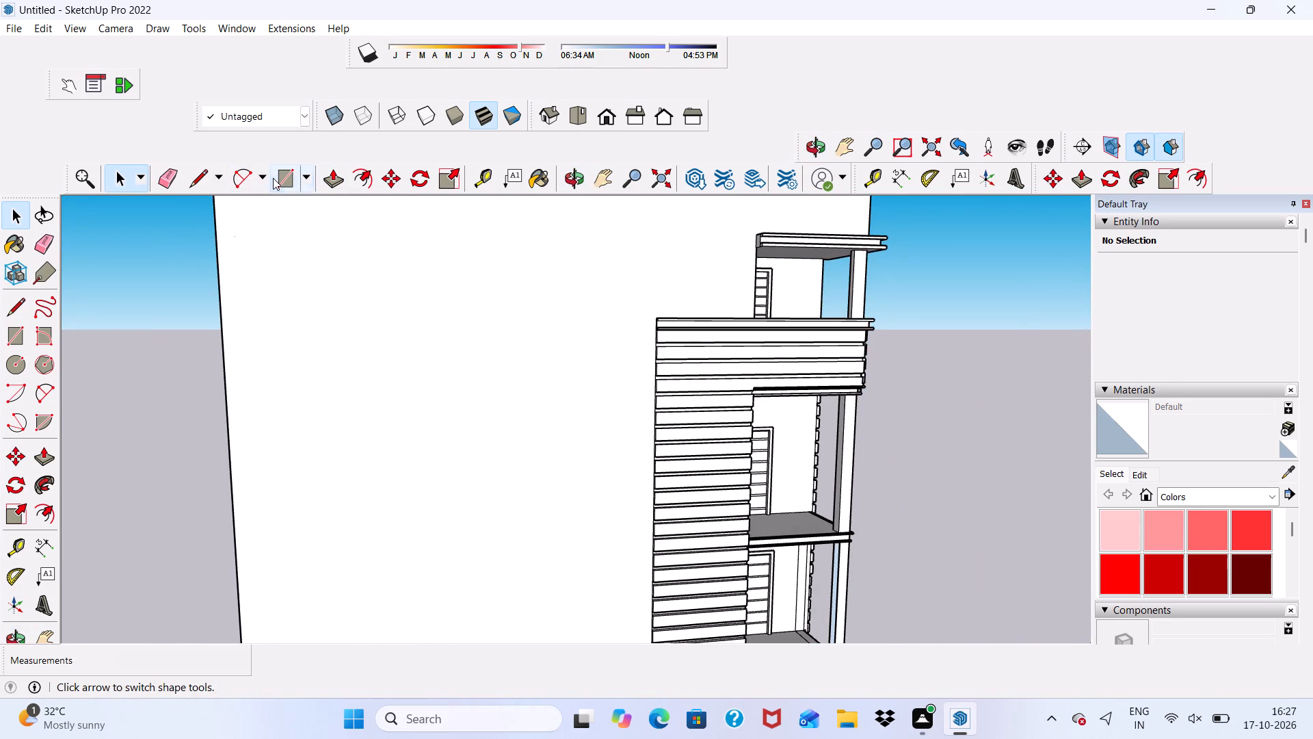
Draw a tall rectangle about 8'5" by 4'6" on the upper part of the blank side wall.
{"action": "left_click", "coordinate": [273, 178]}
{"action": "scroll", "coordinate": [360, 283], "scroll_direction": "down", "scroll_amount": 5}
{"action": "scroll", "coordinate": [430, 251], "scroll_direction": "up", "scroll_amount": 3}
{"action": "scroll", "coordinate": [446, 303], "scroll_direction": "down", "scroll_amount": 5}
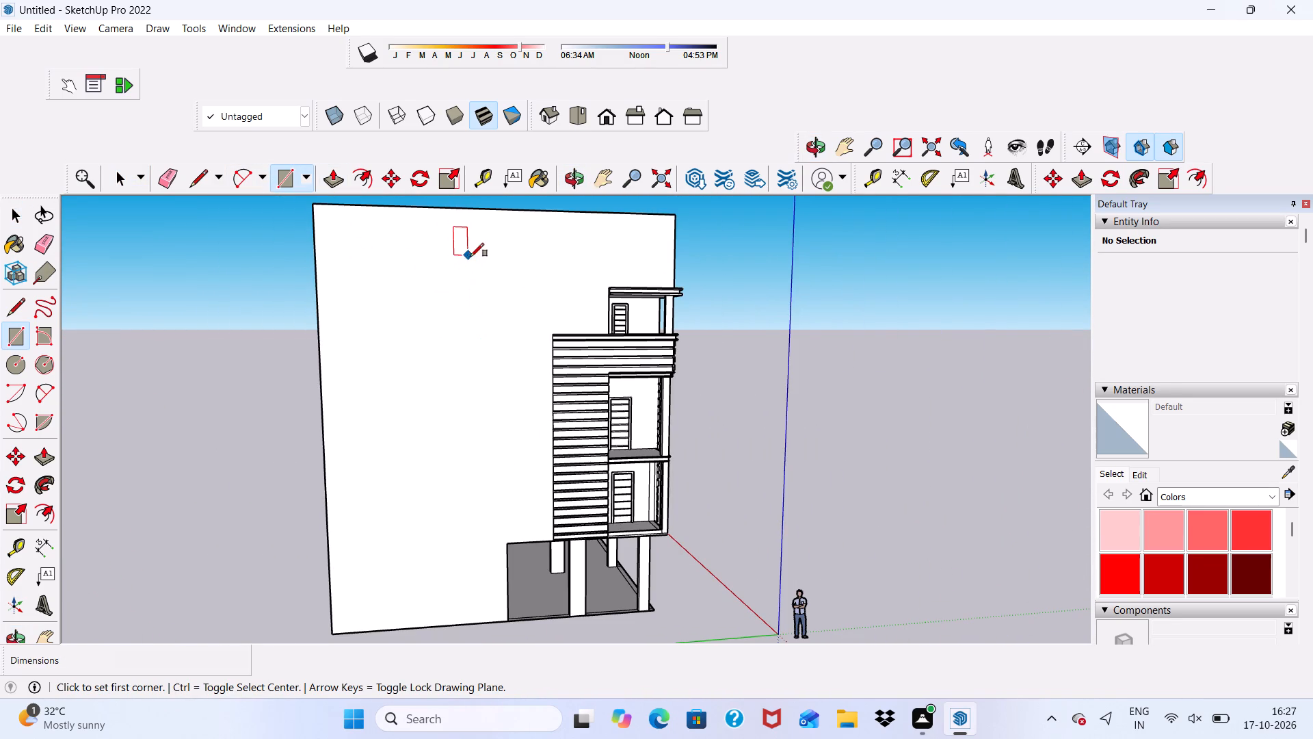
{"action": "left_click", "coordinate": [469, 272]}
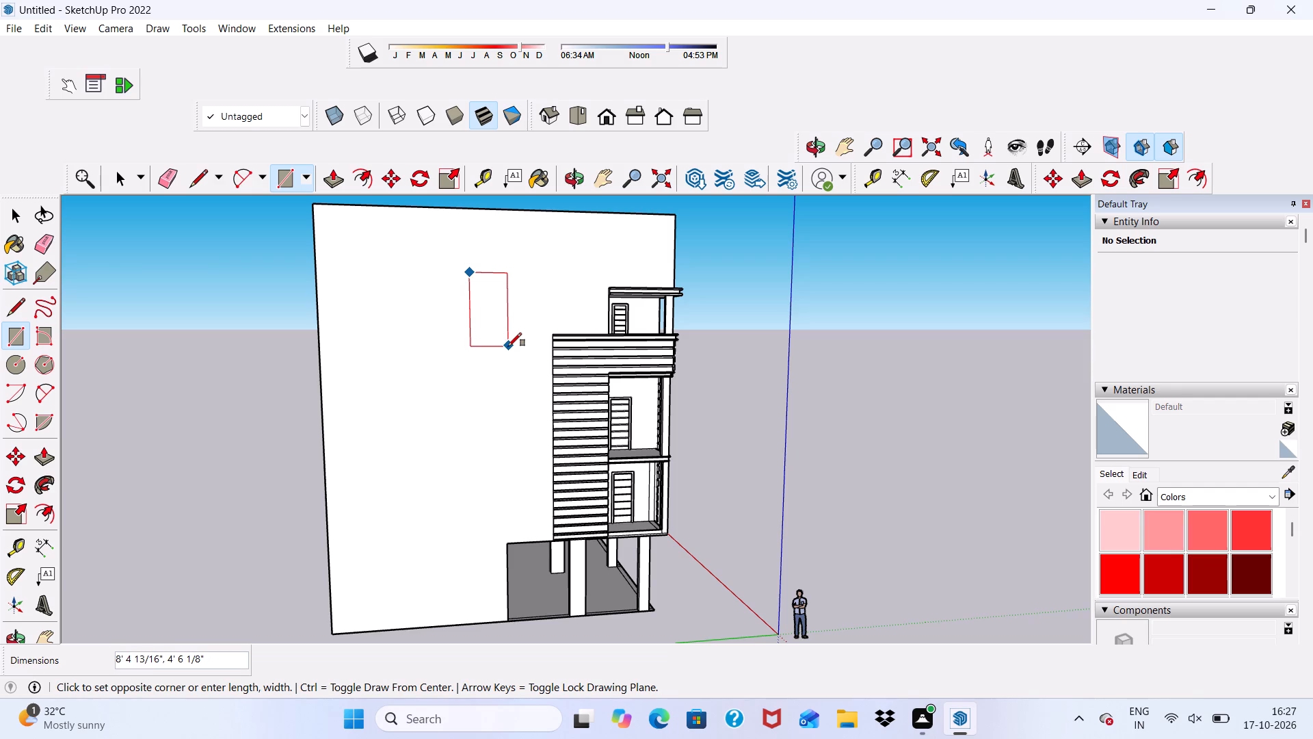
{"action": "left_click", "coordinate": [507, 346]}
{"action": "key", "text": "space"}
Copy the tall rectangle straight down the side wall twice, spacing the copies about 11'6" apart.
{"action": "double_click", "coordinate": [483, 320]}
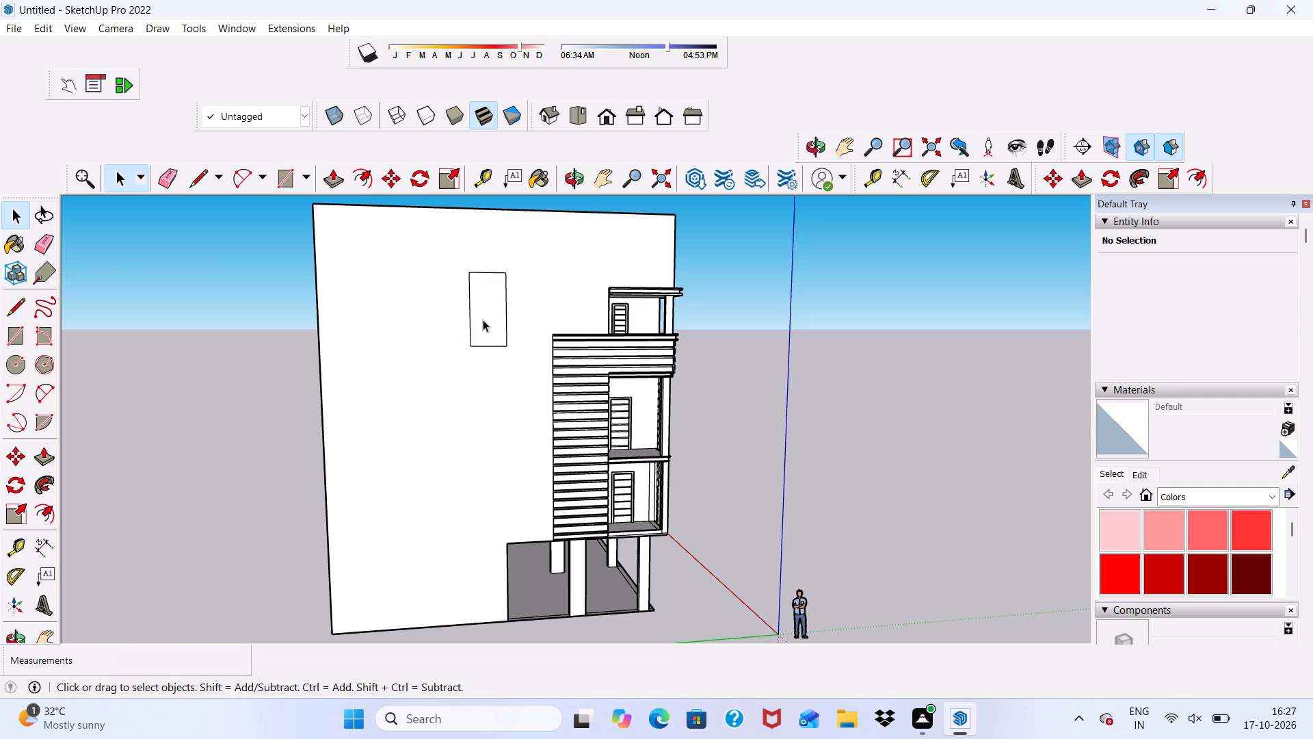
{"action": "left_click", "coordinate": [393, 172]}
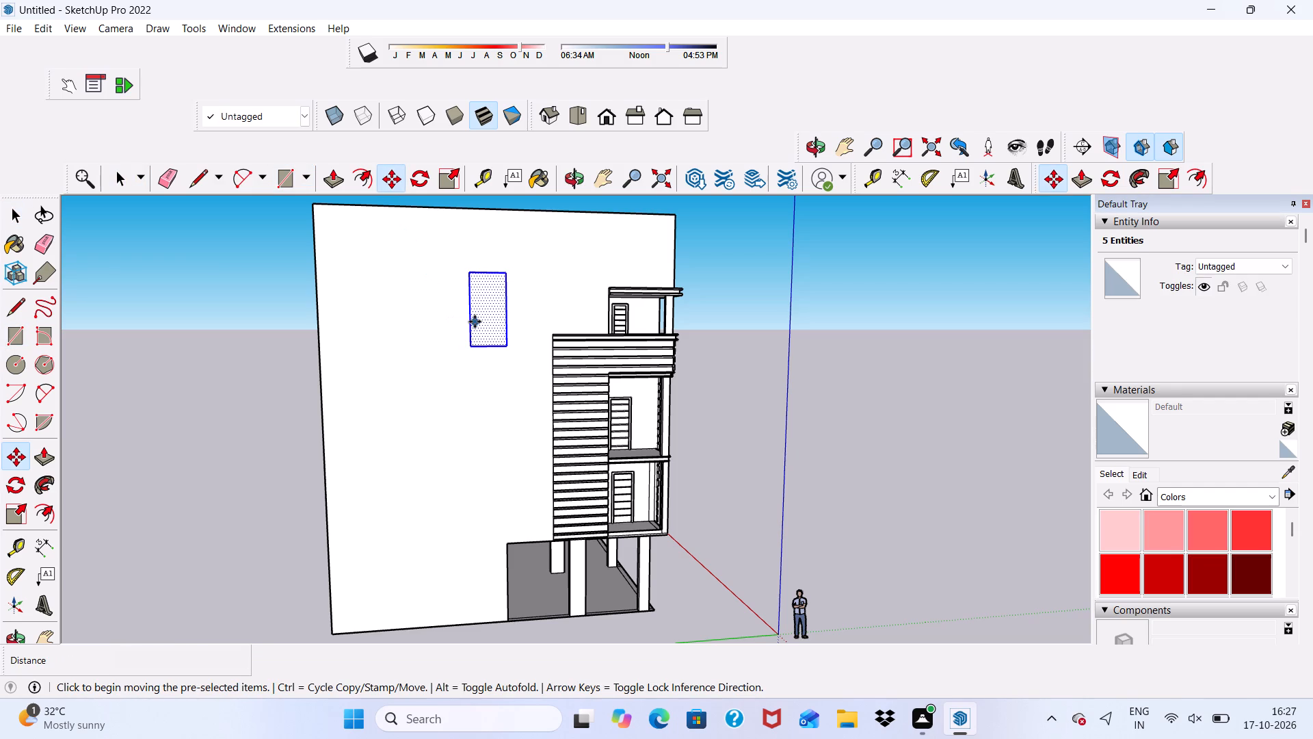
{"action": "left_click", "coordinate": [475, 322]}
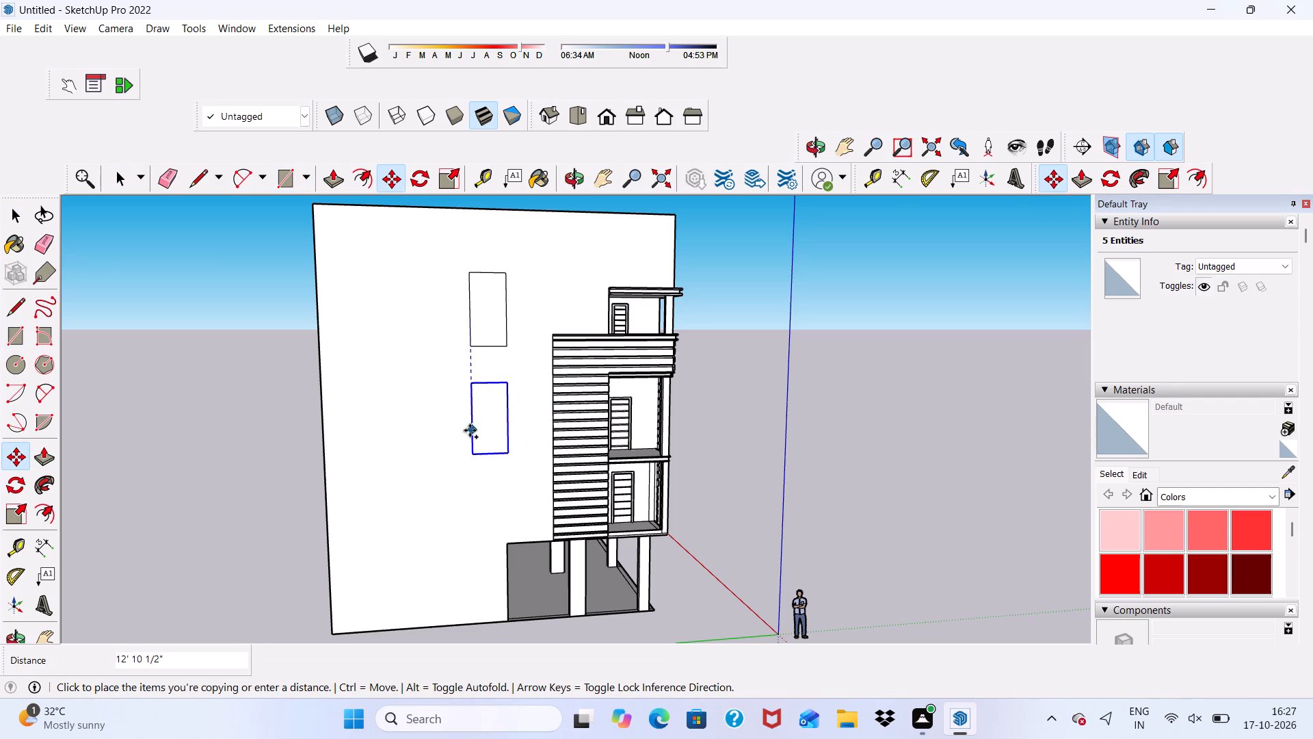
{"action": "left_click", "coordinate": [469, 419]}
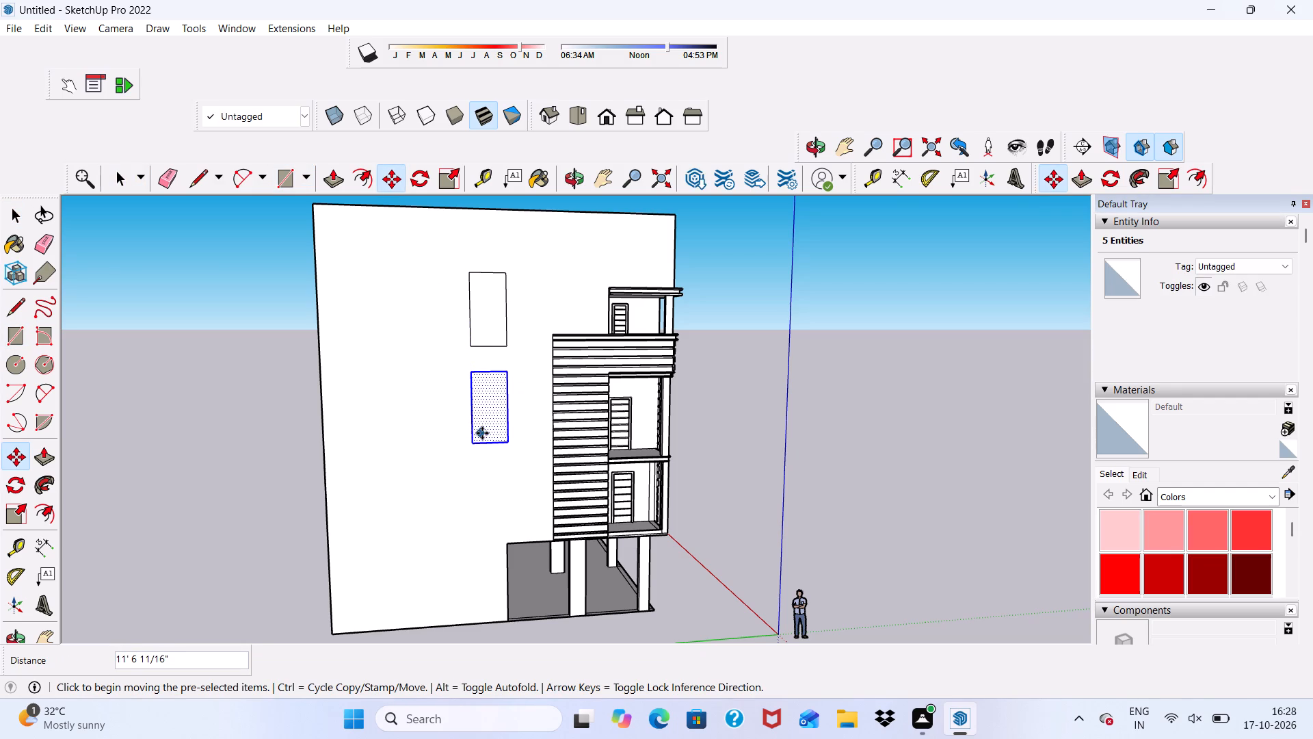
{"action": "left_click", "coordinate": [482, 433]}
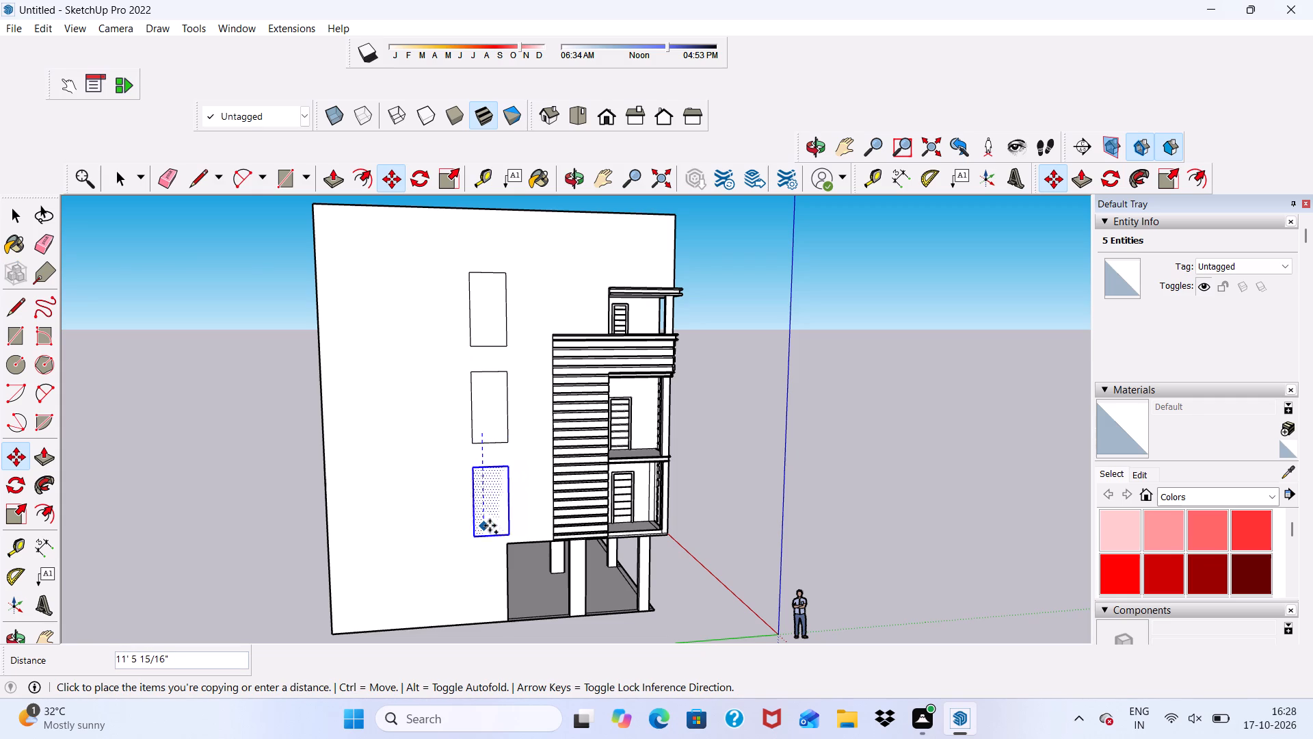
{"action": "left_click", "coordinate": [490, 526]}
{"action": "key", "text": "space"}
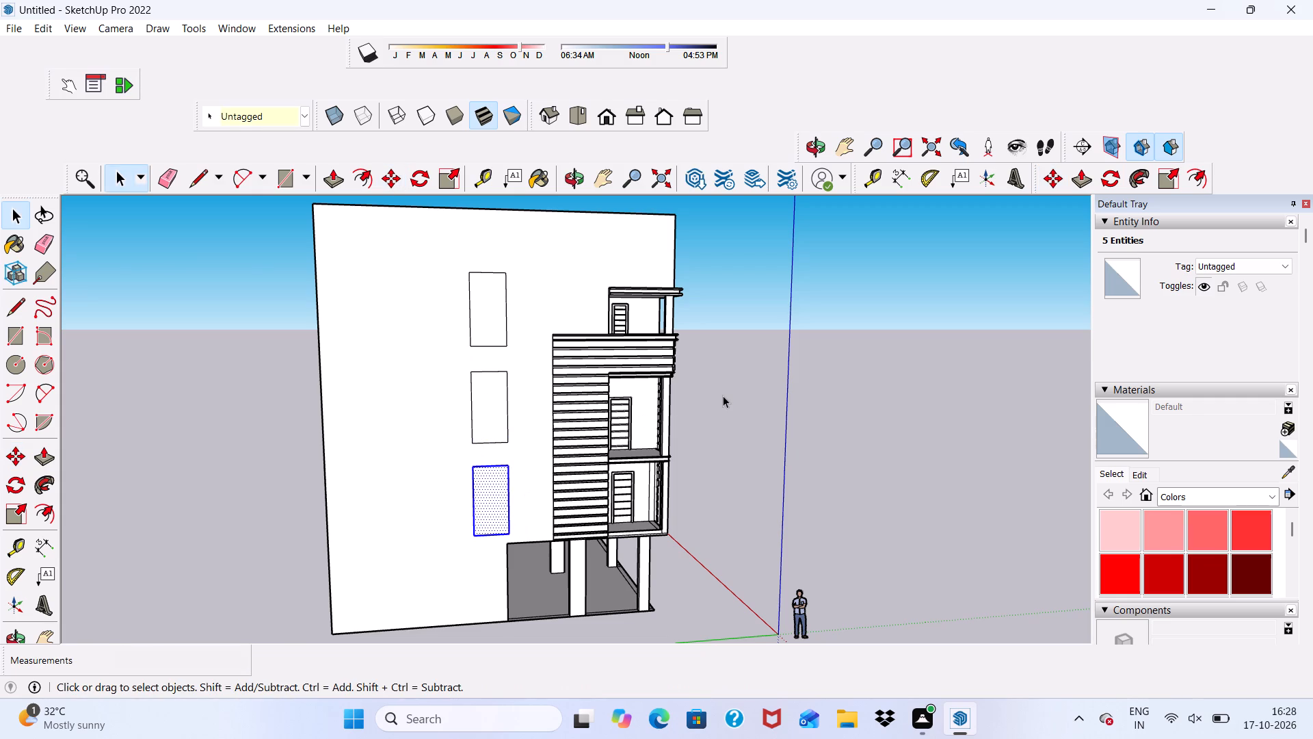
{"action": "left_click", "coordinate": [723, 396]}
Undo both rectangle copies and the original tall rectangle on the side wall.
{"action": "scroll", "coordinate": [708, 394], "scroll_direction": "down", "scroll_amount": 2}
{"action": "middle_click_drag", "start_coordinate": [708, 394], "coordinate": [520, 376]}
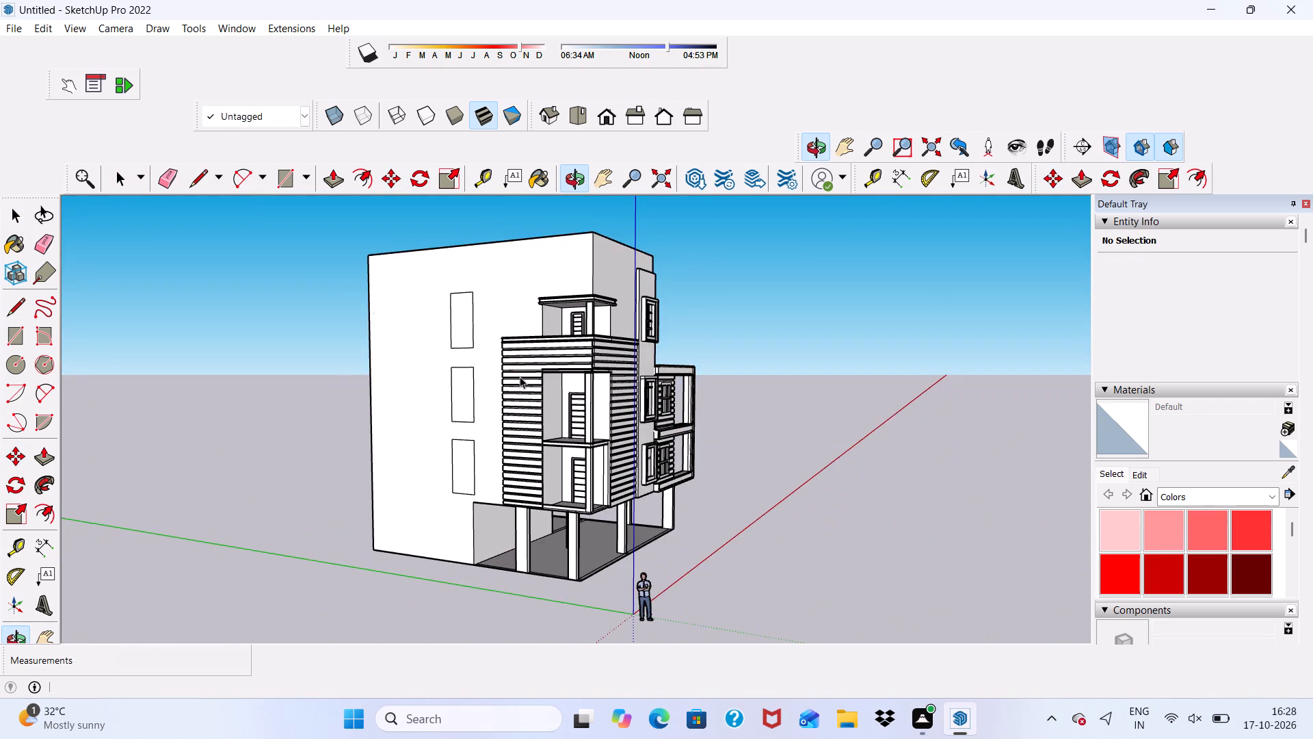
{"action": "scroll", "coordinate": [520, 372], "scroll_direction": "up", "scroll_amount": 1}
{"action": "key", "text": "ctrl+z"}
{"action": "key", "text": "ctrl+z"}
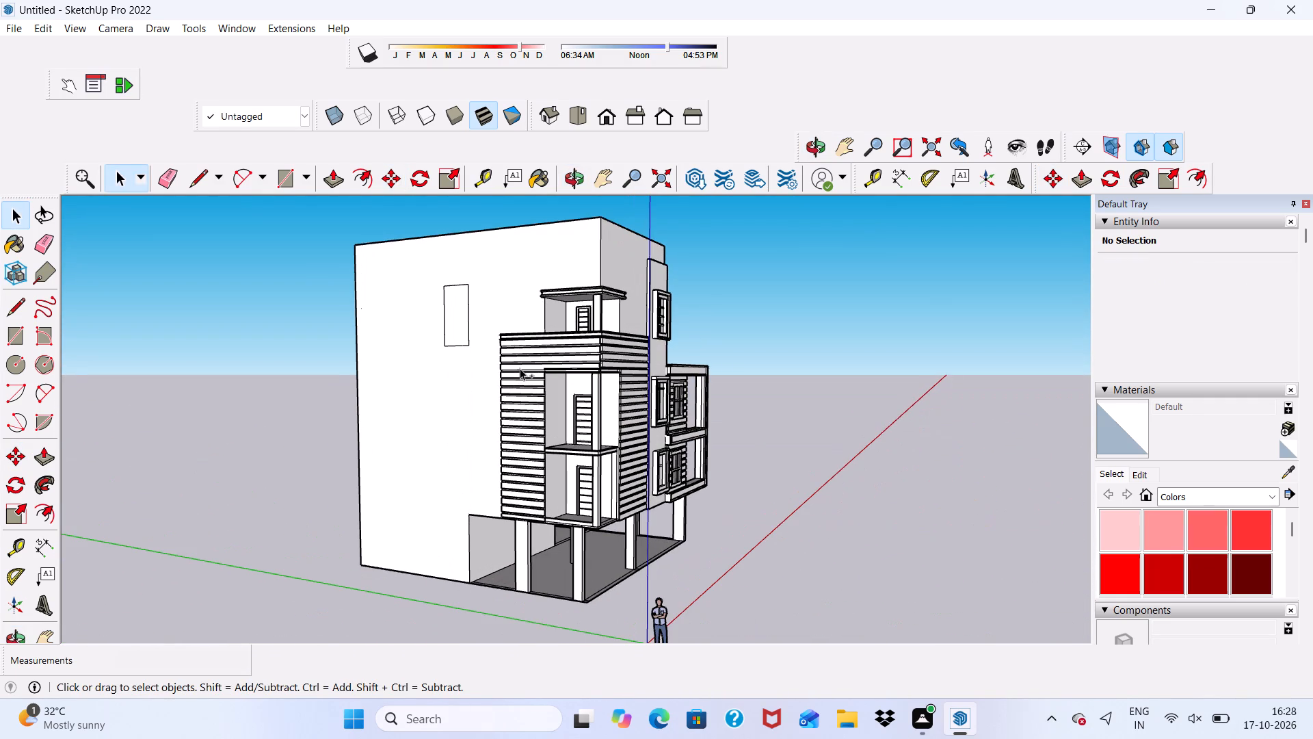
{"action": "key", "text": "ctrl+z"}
Draw a nearly square window outline of about 31 ft² on the upper part of the blank side wall.
{"action": "scroll", "coordinate": [424, 291], "scroll_direction": "up", "scroll_amount": 5}
{"action": "scroll", "coordinate": [414, 304], "scroll_direction": "down", "scroll_amount": 1}
{"action": "middle_click_drag", "start_coordinate": [421, 311], "coordinate": [566, 321]}
{"action": "left_click", "coordinate": [295, 177]}
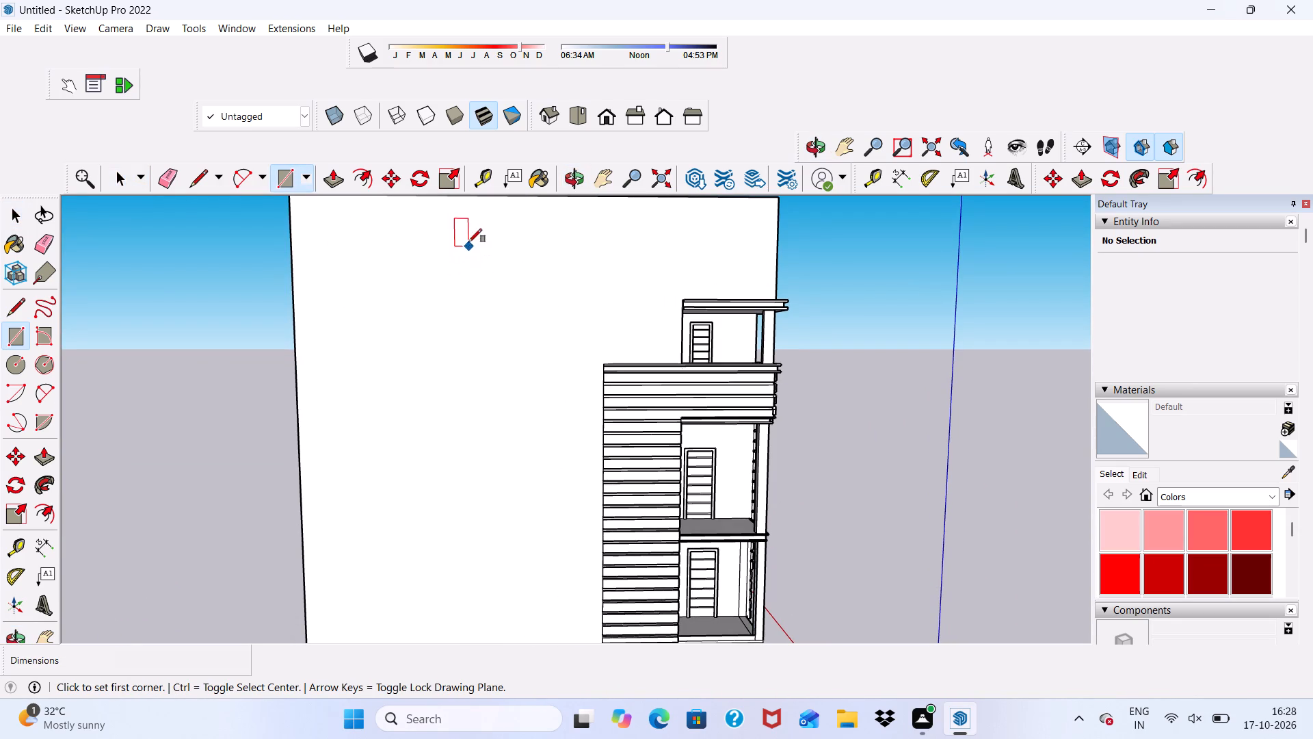
{"action": "left_click", "coordinate": [486, 248]}
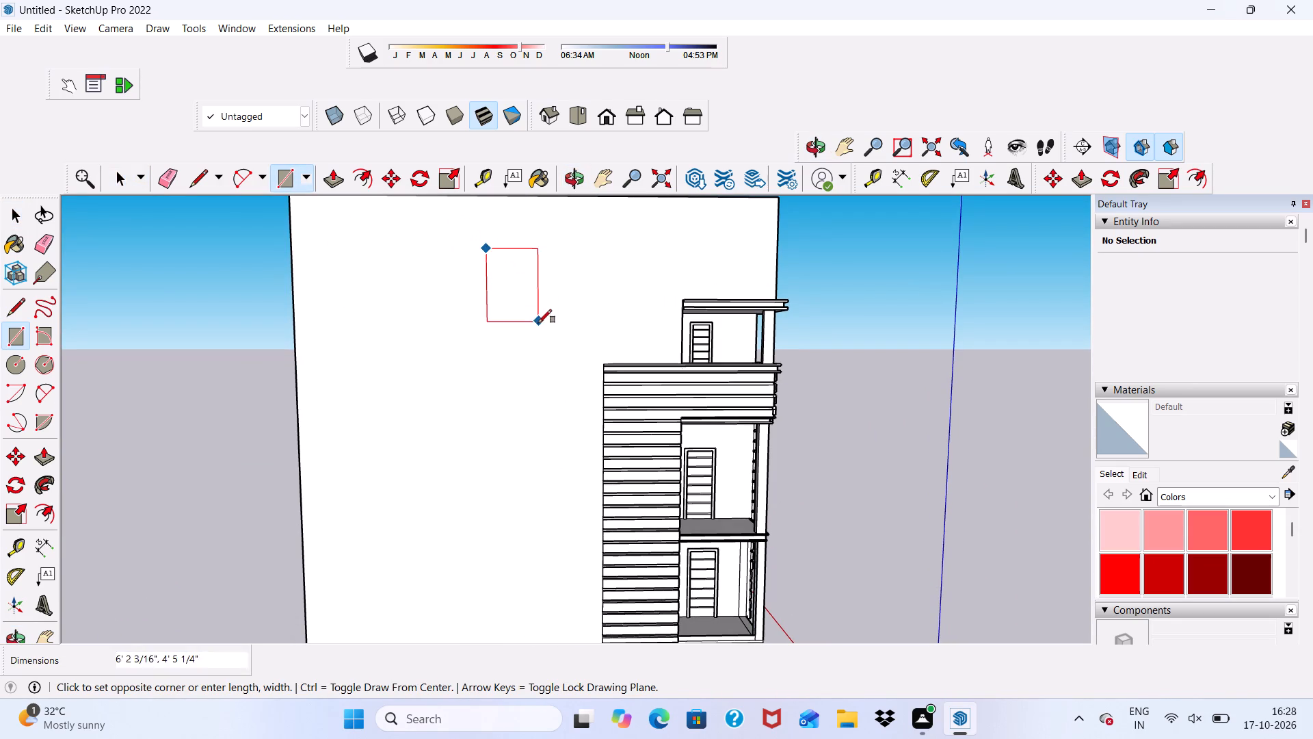
{"action": "left_click", "coordinate": [551, 310]}
{"action": "key", "text": "space"}
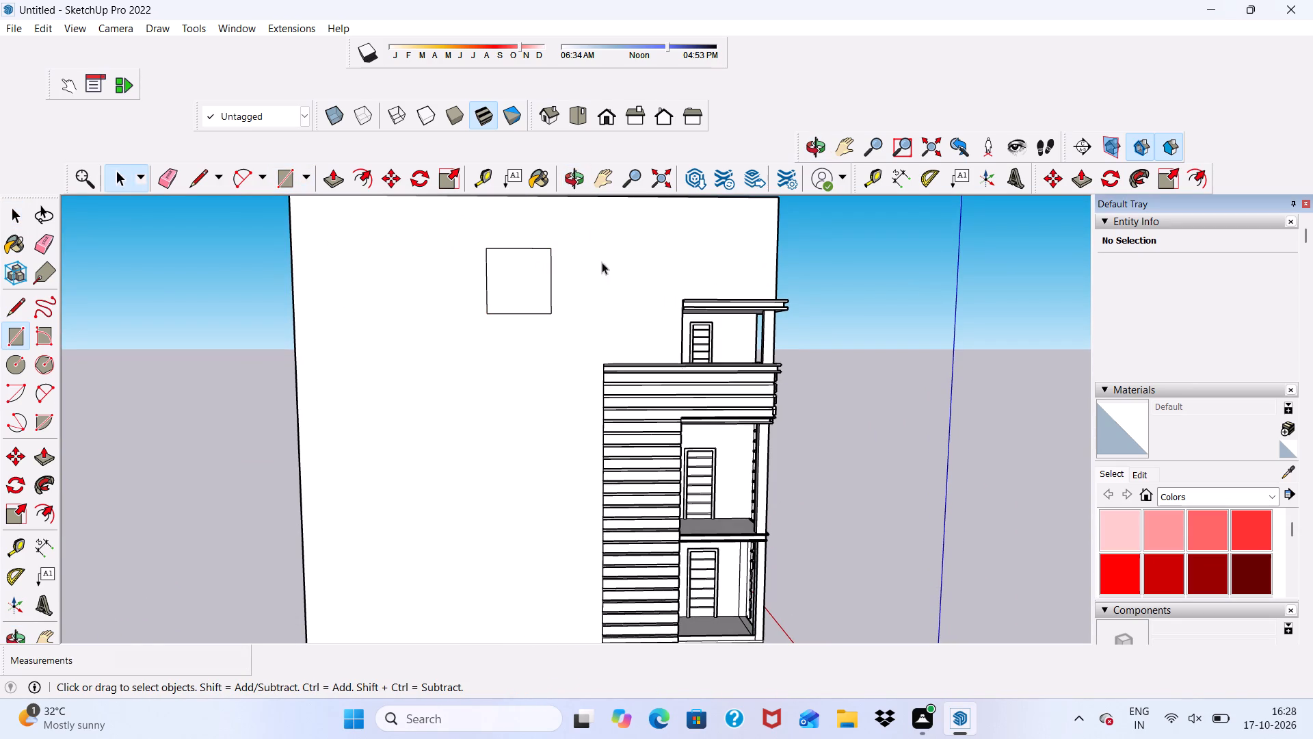
Copy the square window outline straight down about 15'9", and copy it again about 11' below that.
{"action": "double_click", "coordinate": [529, 293]}
{"action": "left_click", "coordinate": [383, 170]}
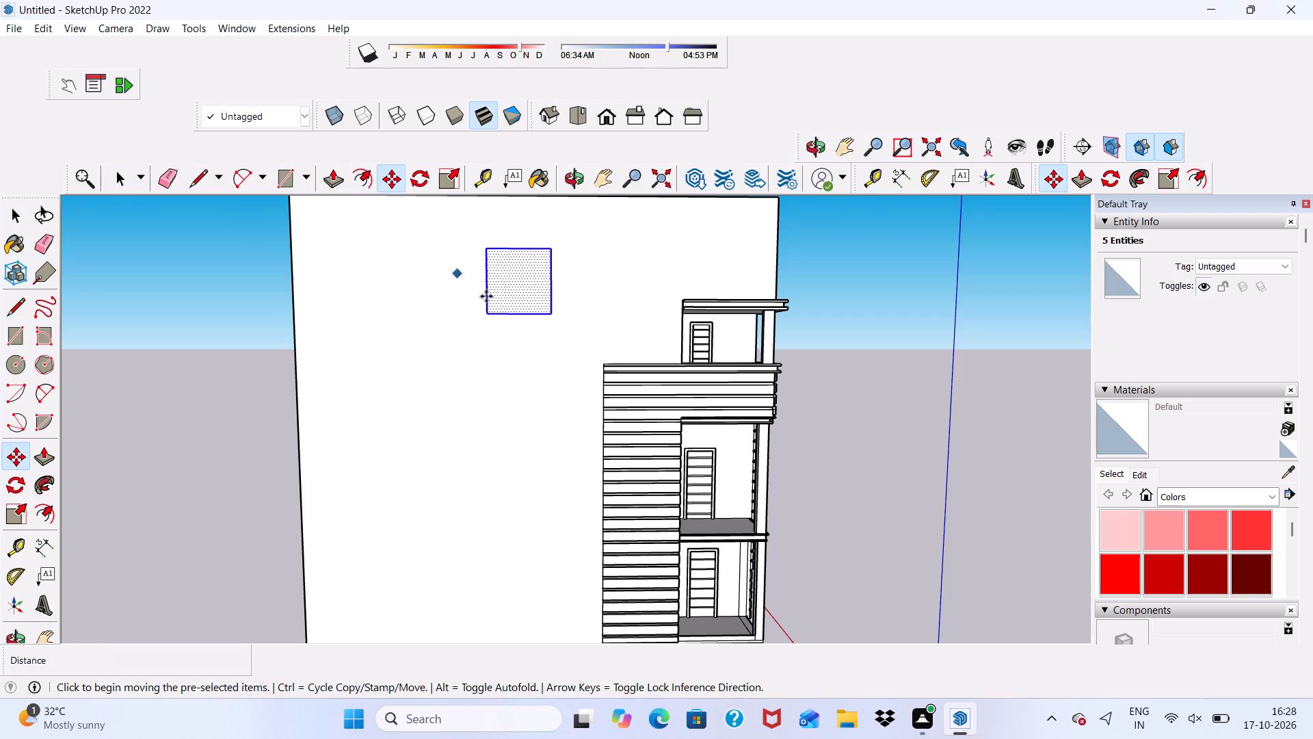
{"action": "left_click", "coordinate": [513, 299]}
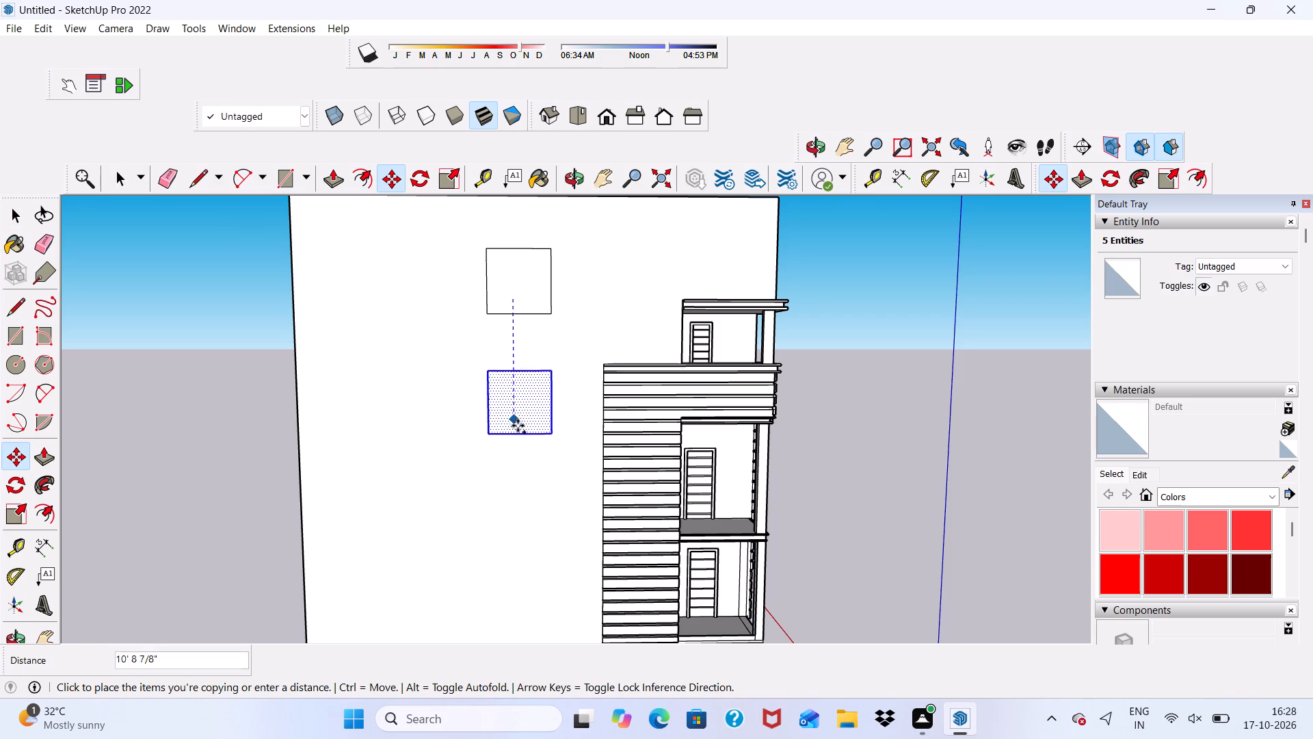
{"action": "left_click", "coordinate": [520, 478]}
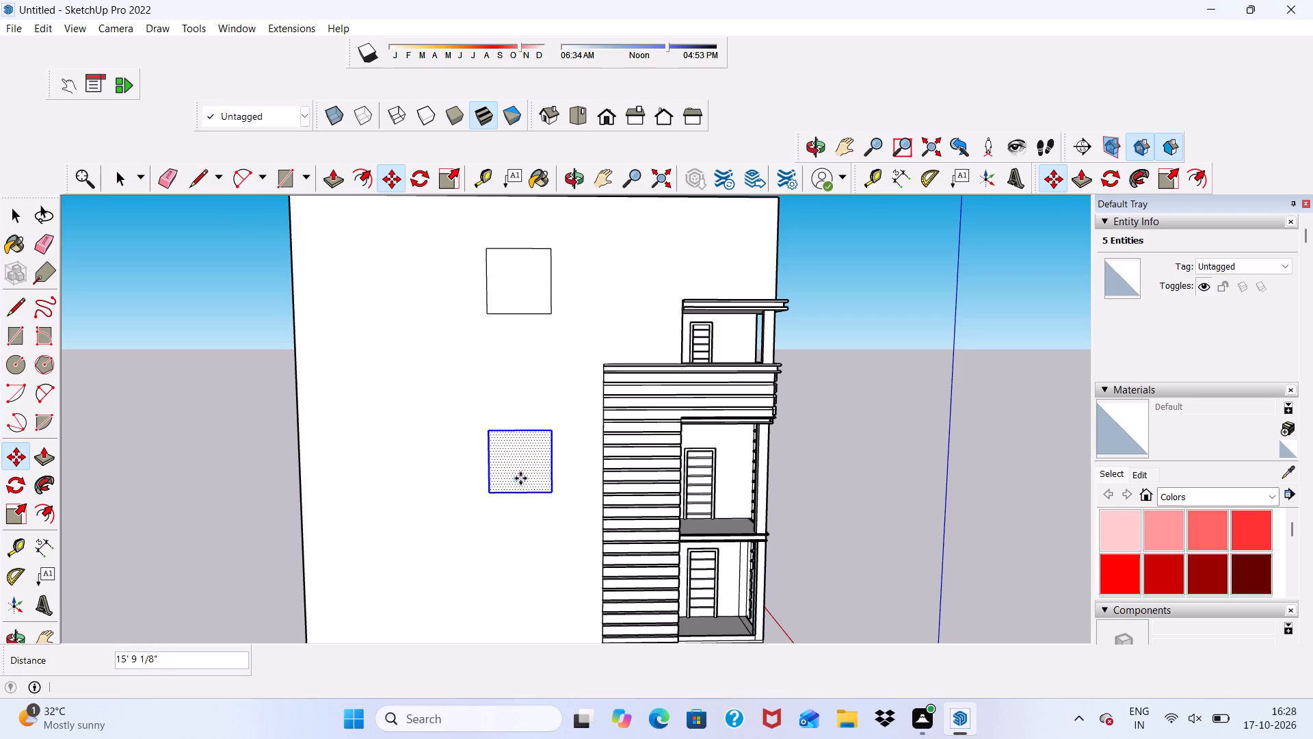
{"action": "scroll", "coordinate": [522, 298], "scroll_direction": "down", "scroll_amount": 4}
{"action": "left_click", "coordinate": [512, 419]}
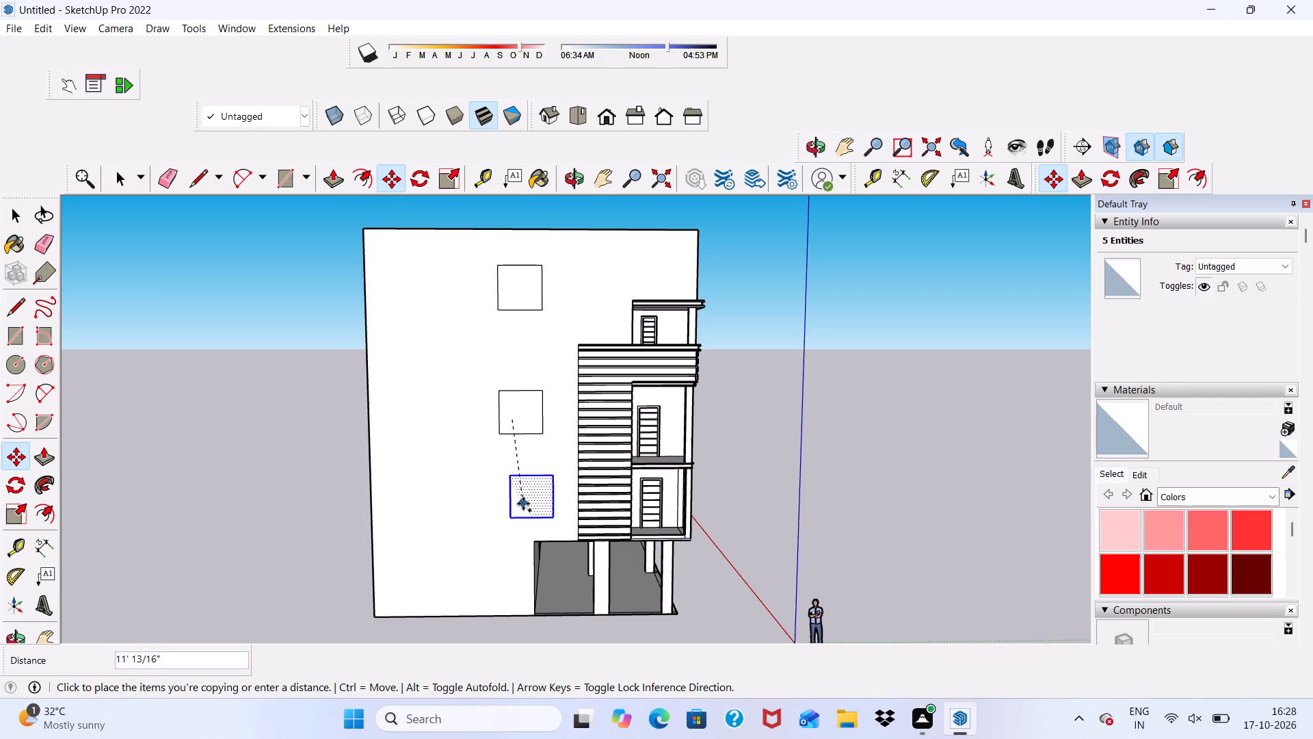
{"action": "left_click", "coordinate": [520, 505]}
{"action": "scroll", "coordinate": [522, 422], "scroll_direction": "up", "scroll_amount": 2}
{"action": "key", "text": "space"}
Move the middle window outline straight up about 3'1 1/2" on the side wall.
{"action": "double_click", "coordinate": [521, 419]}
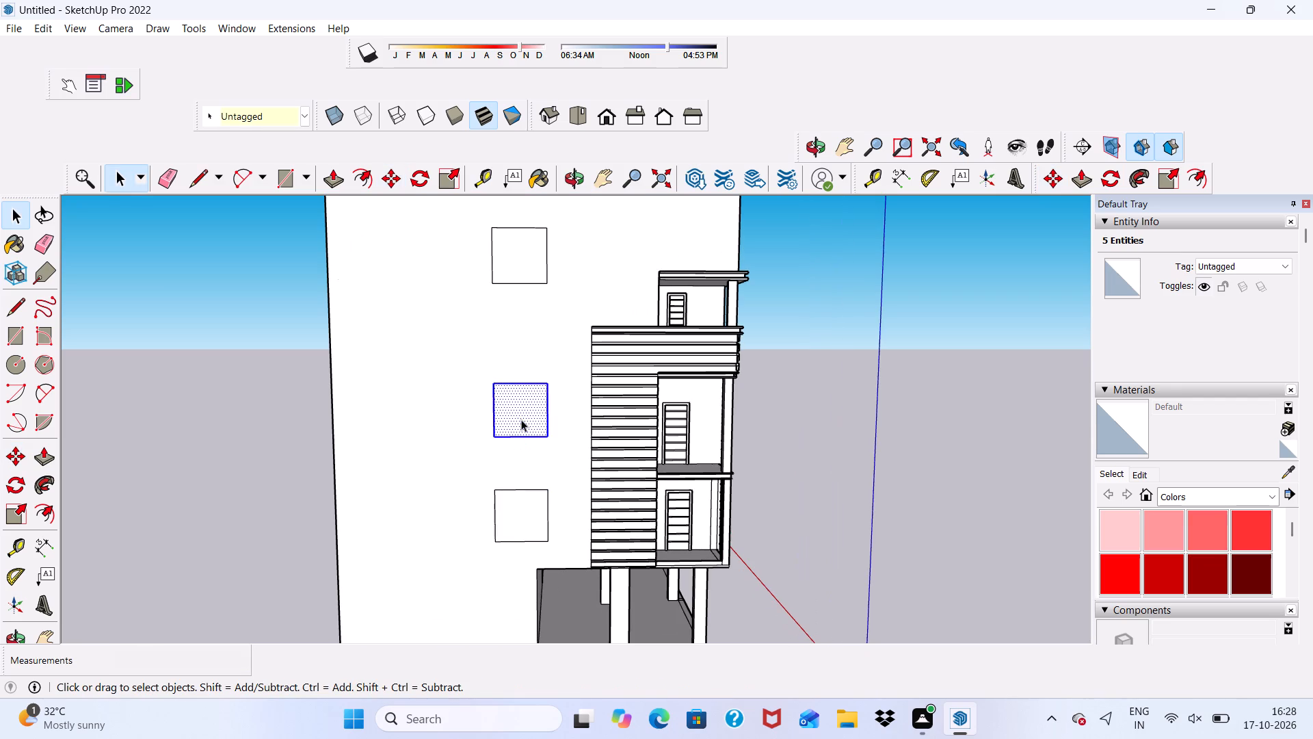
{"action": "left_click", "coordinate": [389, 166]}
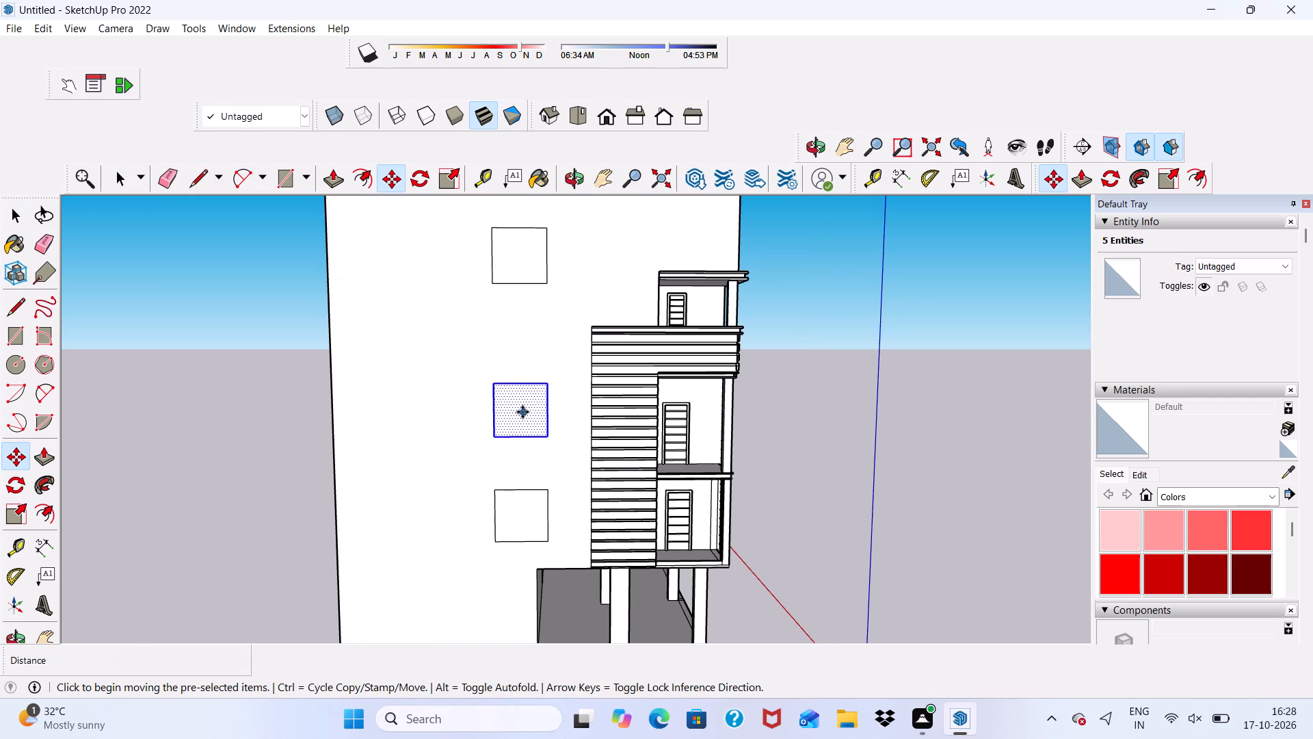
{"action": "left_click", "coordinate": [521, 409]}
{"action": "left_click", "coordinate": [519, 379]}
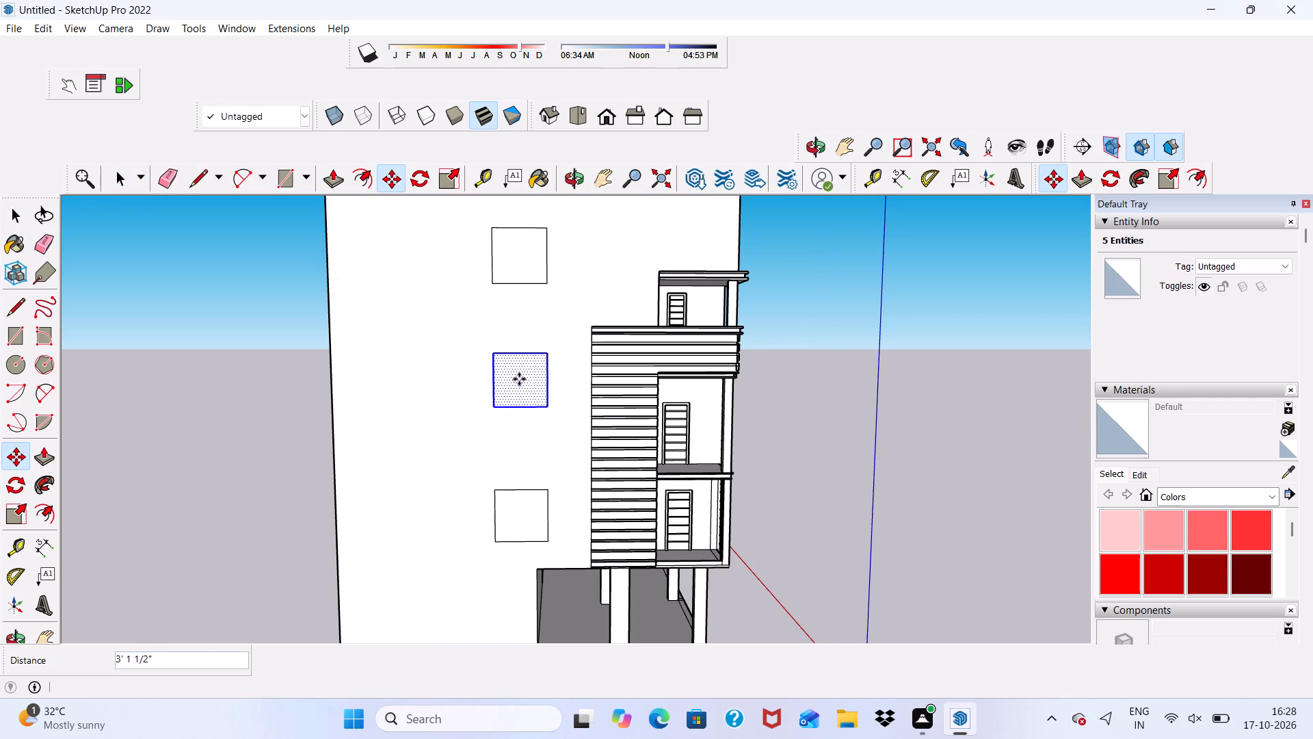
{"action": "key", "text": "space"}
{"action": "double_click", "coordinate": [814, 341]}
Offset the top window outline on the side wall inward 3" for a frame.
{"action": "scroll", "coordinate": [625, 388], "scroll_direction": "down", "scroll_amount": 2}
{"action": "middle_click_drag", "start_coordinate": [617, 390], "coordinate": [490, 390]}
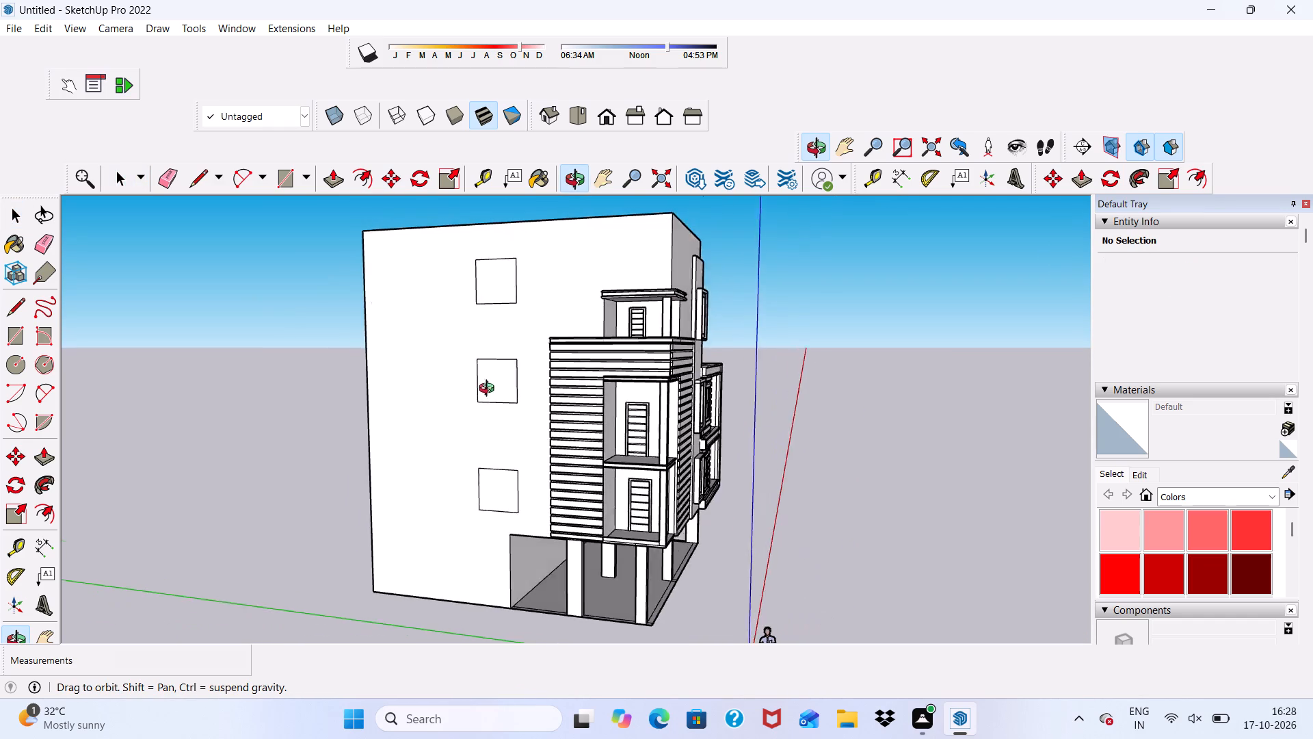
{"action": "middle_click_drag", "start_coordinate": [490, 390], "coordinate": [433, 400]}
{"action": "scroll", "coordinate": [442, 323], "scroll_direction": "up", "scroll_amount": 5}
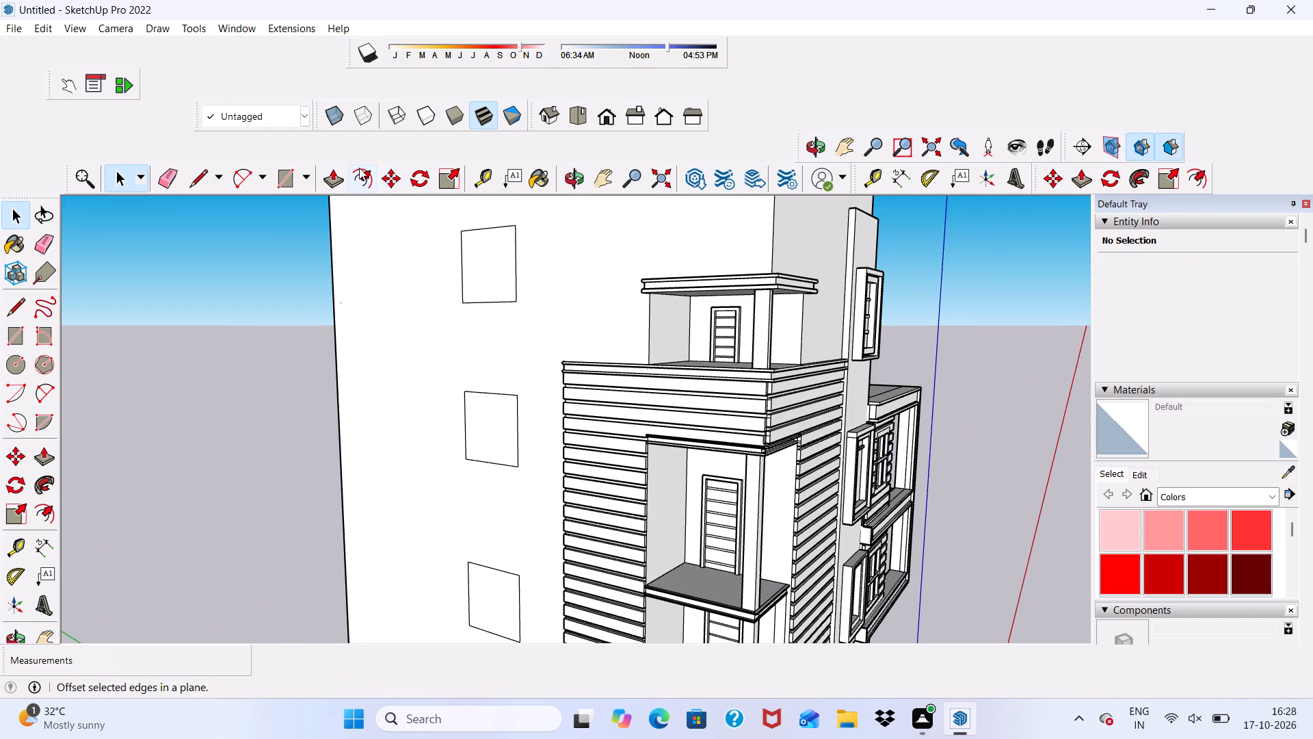
{"action": "left_click", "coordinate": [359, 168]}
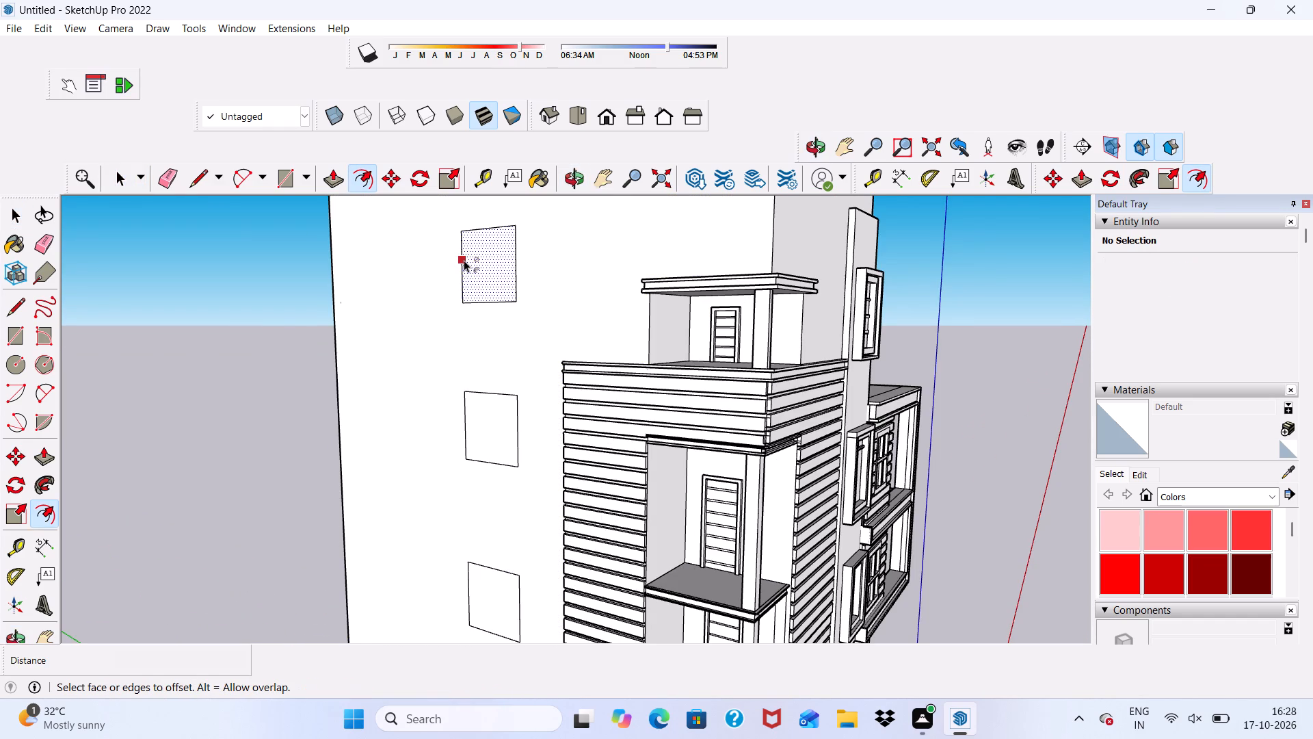
{"action": "left_click", "coordinate": [467, 262]}
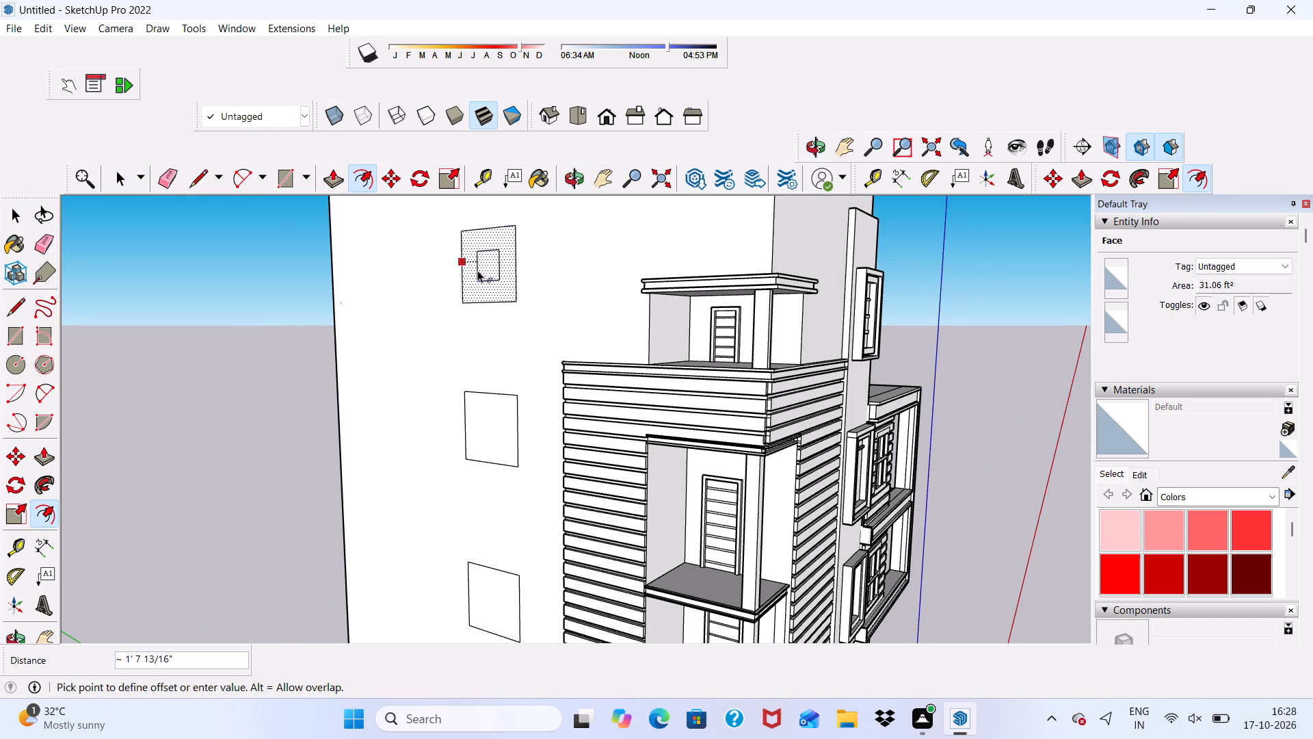
{"action": "type", "text": "3\""}
{"action": "key", "text": "Return"}
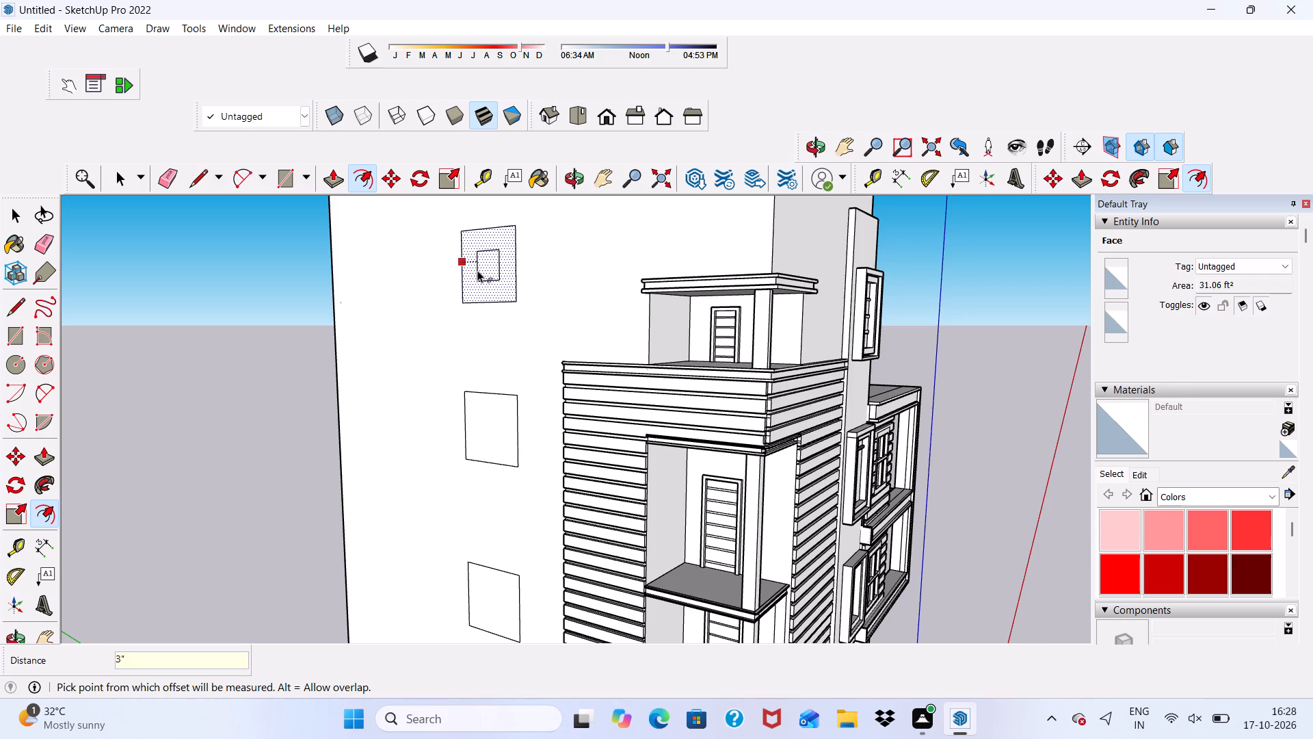
Offset the middle window outline on the side wall inward 3".
{"action": "scroll", "coordinate": [473, 302], "scroll_direction": "up", "scroll_amount": 3}
{"action": "scroll", "coordinate": [473, 304], "scroll_direction": "down", "scroll_amount": 3}
{"action": "middle_click_drag", "start_coordinate": [473, 304], "coordinate": [607, 326]}
{"action": "scroll", "coordinate": [501, 472], "scroll_direction": "up", "scroll_amount": 6}
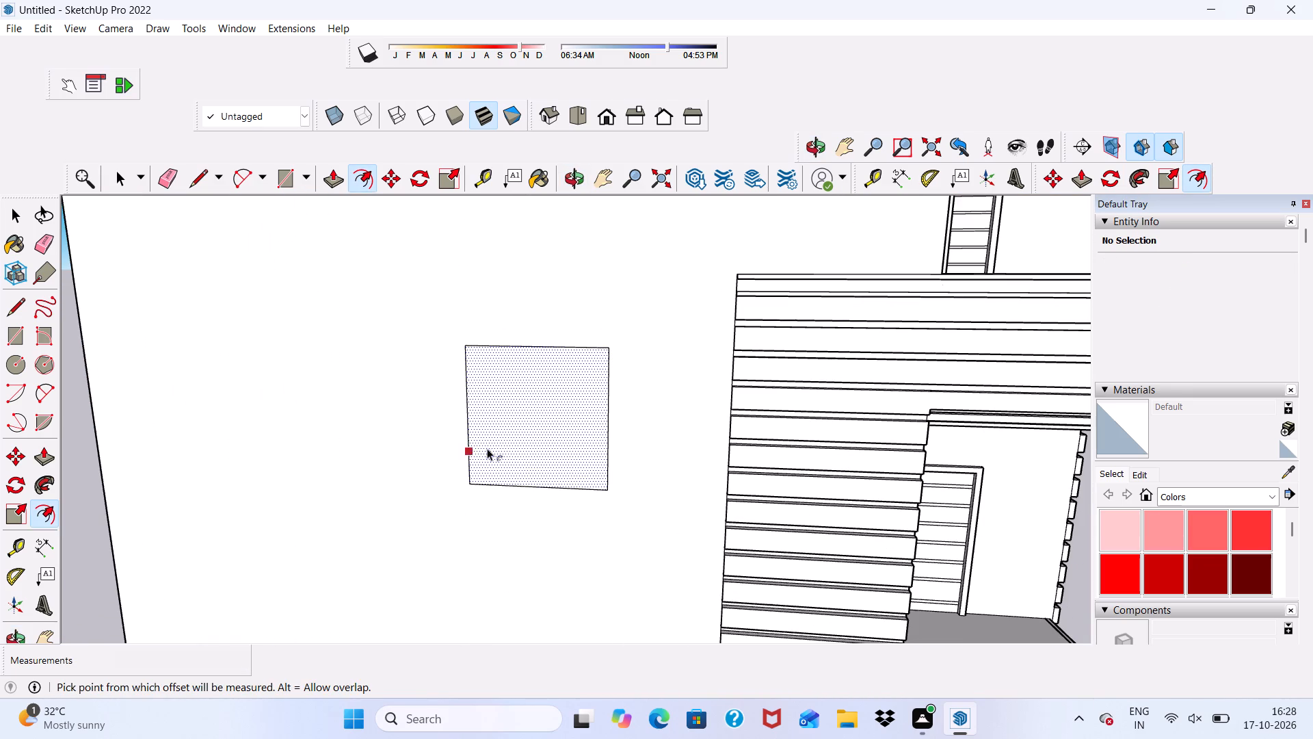
{"action": "left_click", "coordinate": [478, 423]}
{"action": "type", "text": "3\""}
{"action": "key", "text": "Return"}
Offset the bottom window outline on the side wall inward 3".
{"action": "scroll", "coordinate": [505, 155], "scroll_direction": "down", "scroll_amount": 15}
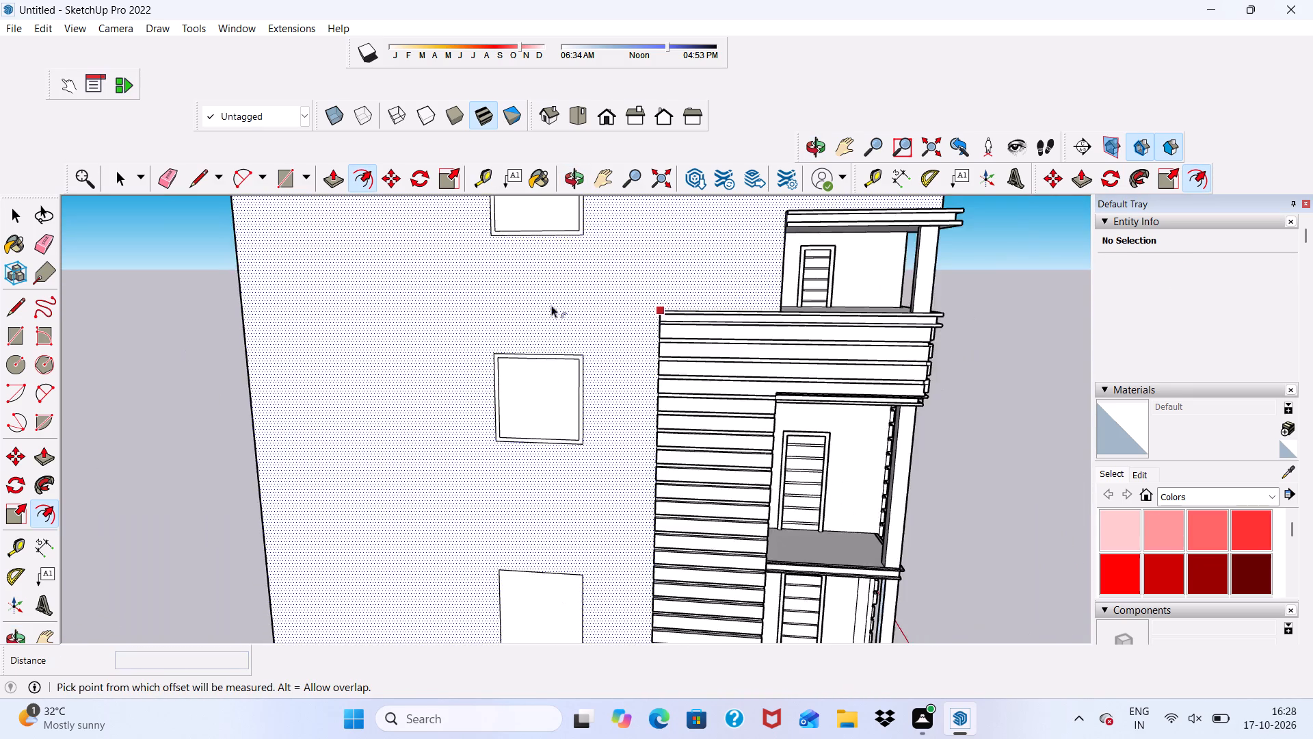
{"action": "scroll", "coordinate": [551, 305], "scroll_direction": "down", "scroll_amount": 4}
{"action": "scroll", "coordinate": [522, 518], "scroll_direction": "up", "scroll_amount": 4}
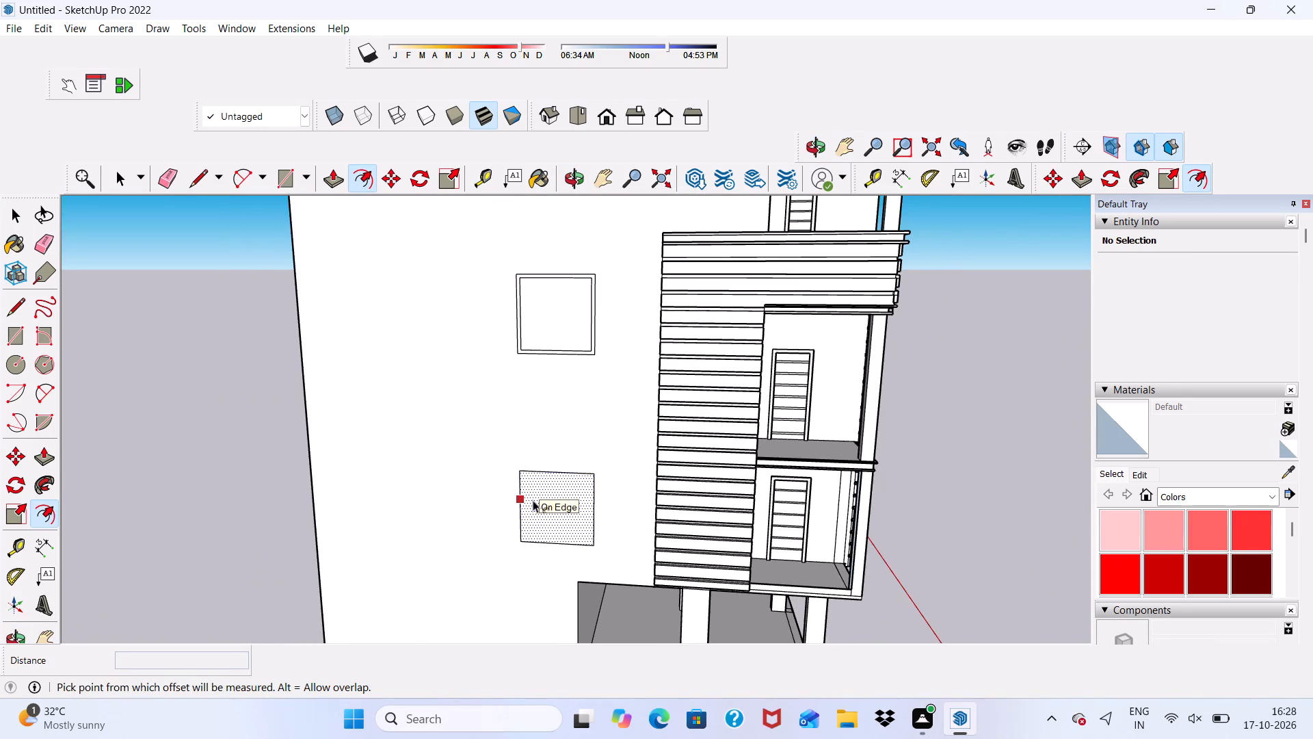
{"action": "left_click", "coordinate": [533, 500]}
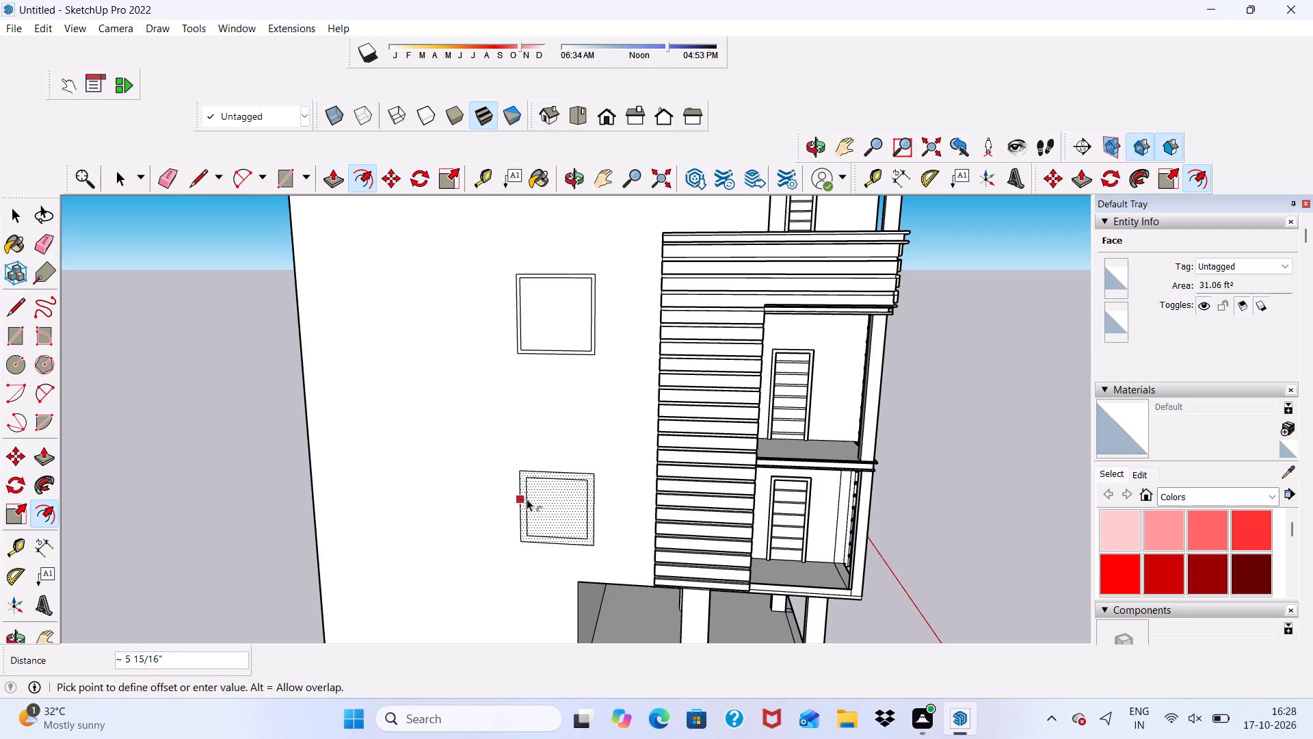
{"action": "type", "text": "3\""}
{"action": "key", "text": "Return"}
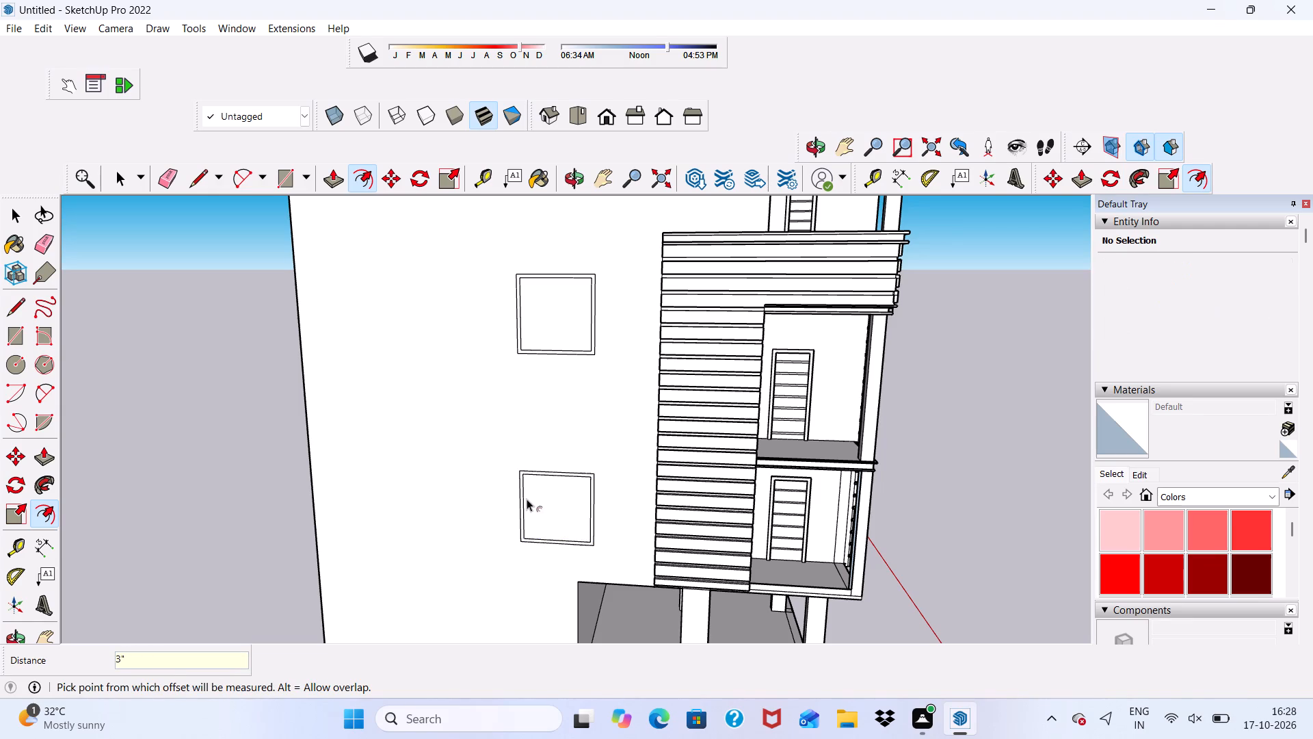
Draw a vertical mullion rectangle about 3 1/2" wide down the middle of the top side-wall window, between the inner frame edges.
{"action": "key", "text": "space"}
{"action": "scroll", "coordinate": [526, 434], "scroll_direction": "down", "scroll_amount": 7}
{"action": "left_click", "coordinate": [765, 400]}
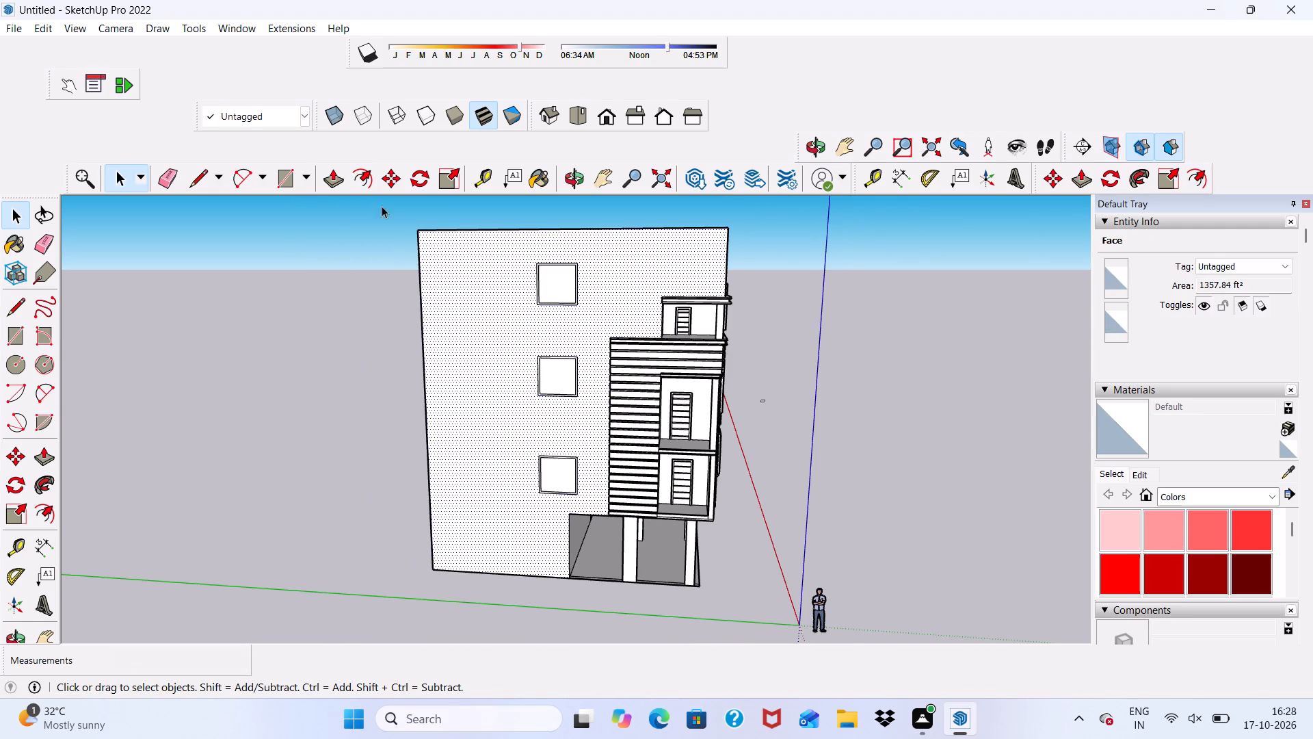
{"action": "left_click", "coordinate": [289, 179]}
{"action": "scroll", "coordinate": [460, 248], "scroll_direction": "up", "scroll_amount": 6}
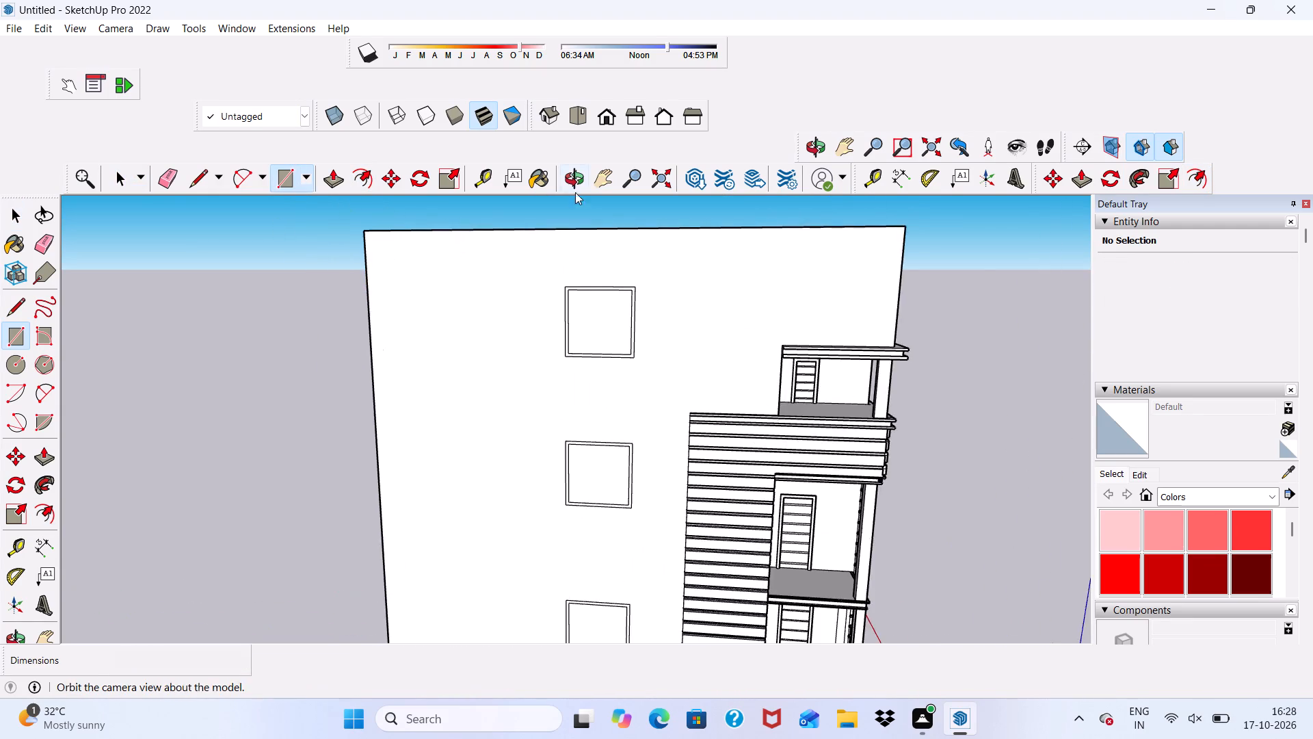
{"action": "scroll", "coordinate": [575, 192], "scroll_direction": "up", "scroll_amount": 10}
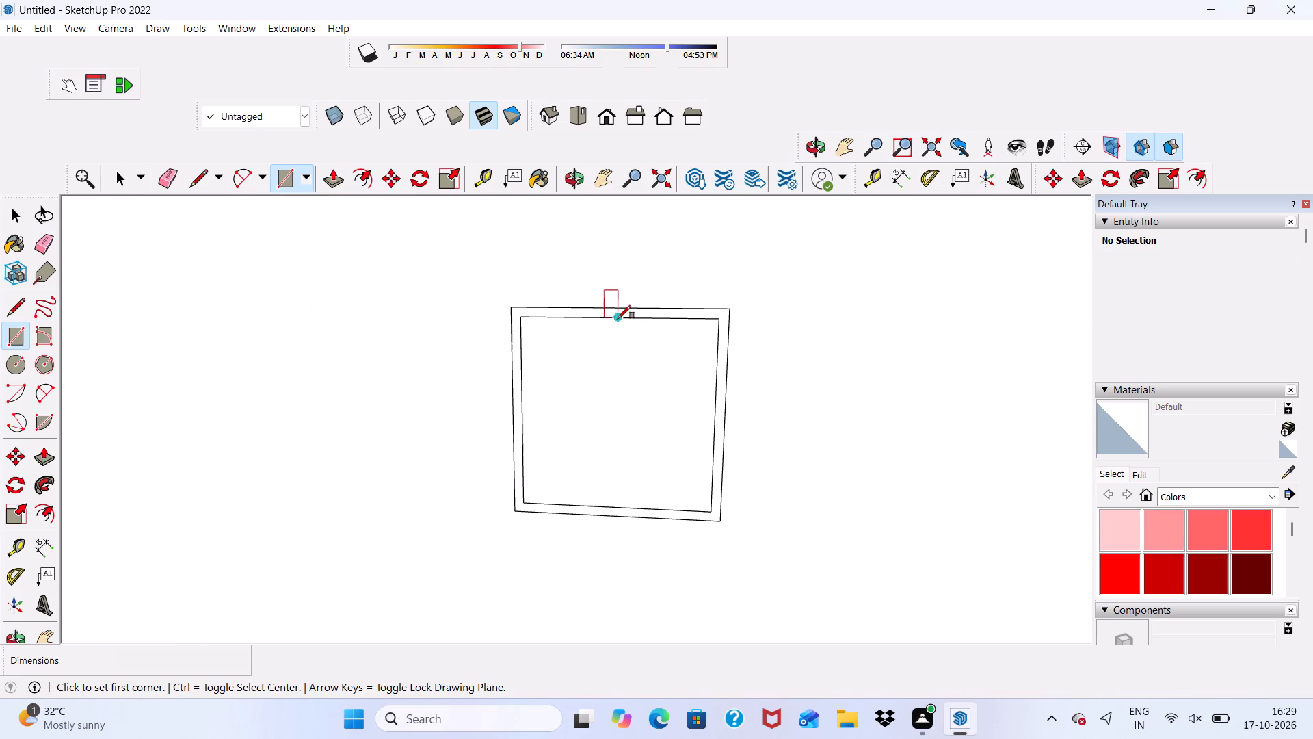
{"action": "left_click", "coordinate": [618, 319]}
{"action": "scroll", "coordinate": [478, 268], "scroll_direction": "down", "scroll_amount": 6}
{"action": "scroll", "coordinate": [567, 406], "scroll_direction": "up", "scroll_amount": 13}
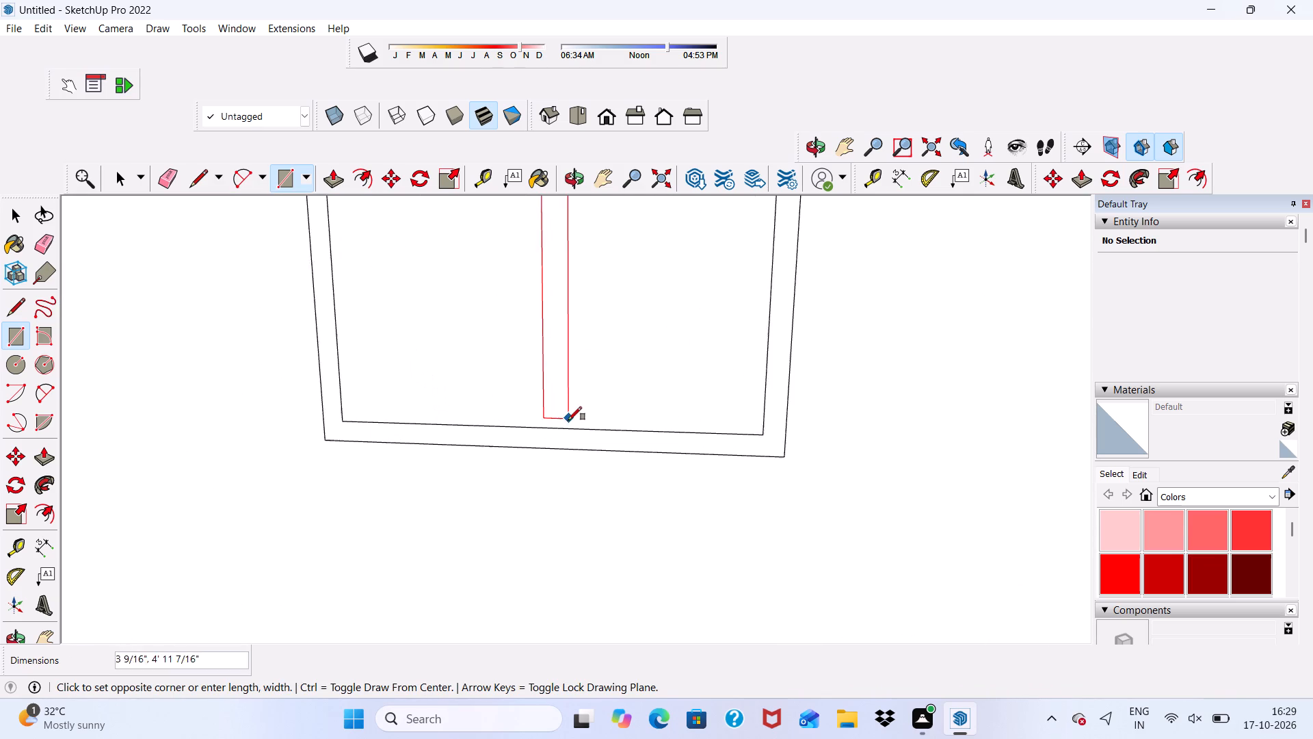
{"action": "scroll", "coordinate": [568, 420], "scroll_direction": "up", "scroll_amount": 1}
{"action": "left_click", "coordinate": [559, 425]}
Draw a vertical mullion rectangle about 3 5/16" by 5' 7/8" down the centre of the middle side-wall window.
{"action": "scroll", "coordinate": [494, 387], "scroll_direction": "down", "scroll_amount": 6}
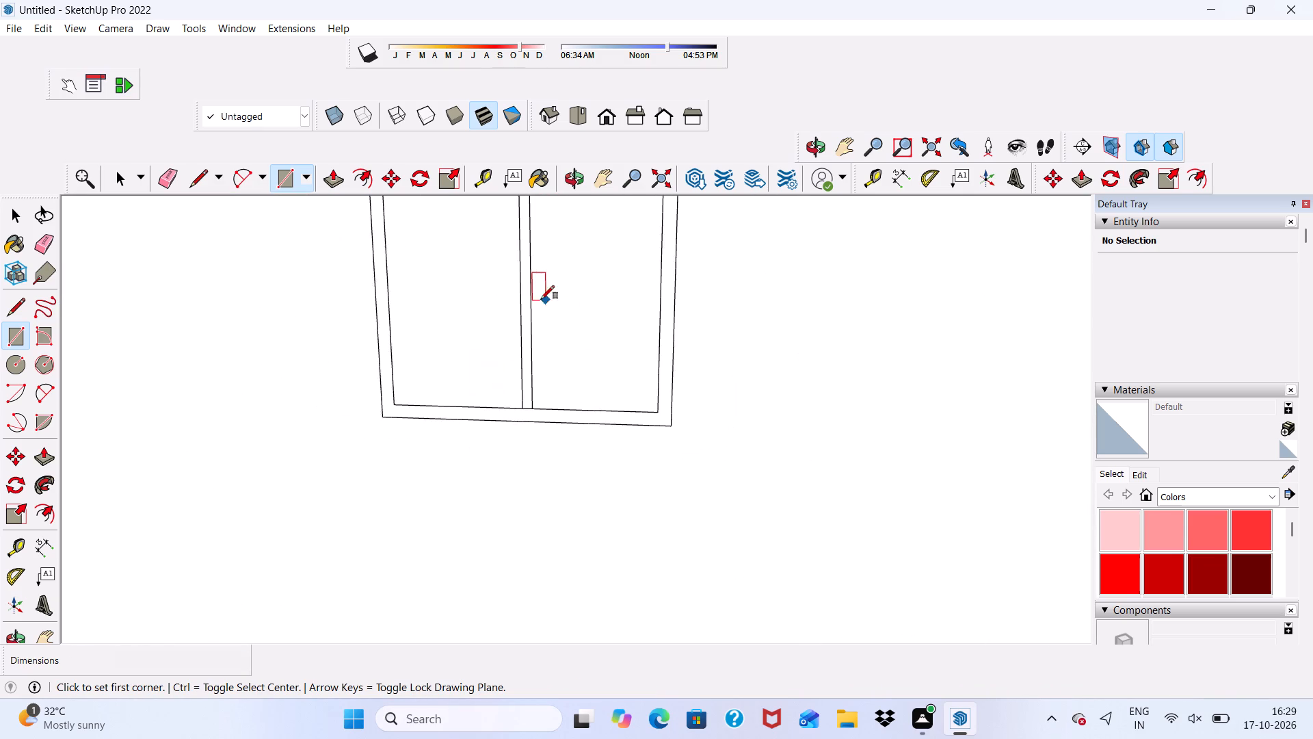
{"action": "scroll", "coordinate": [541, 299], "scroll_direction": "down", "scroll_amount": 17}
{"action": "scroll", "coordinate": [542, 449], "scroll_direction": "up", "scroll_amount": 7}
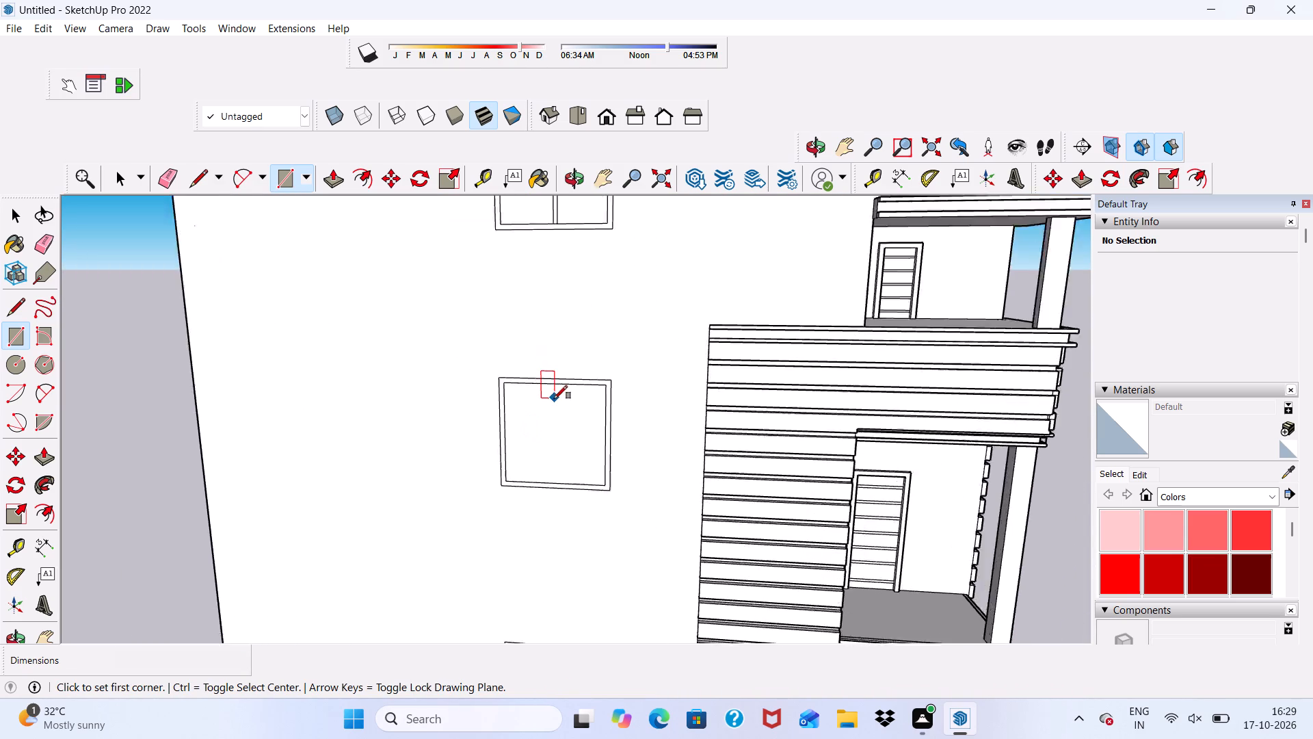
{"action": "scroll", "coordinate": [554, 399], "scroll_direction": "up", "scroll_amount": 2}
{"action": "left_click", "coordinate": [552, 378]}
{"action": "scroll", "coordinate": [414, 304], "scroll_direction": "down", "scroll_amount": 4}
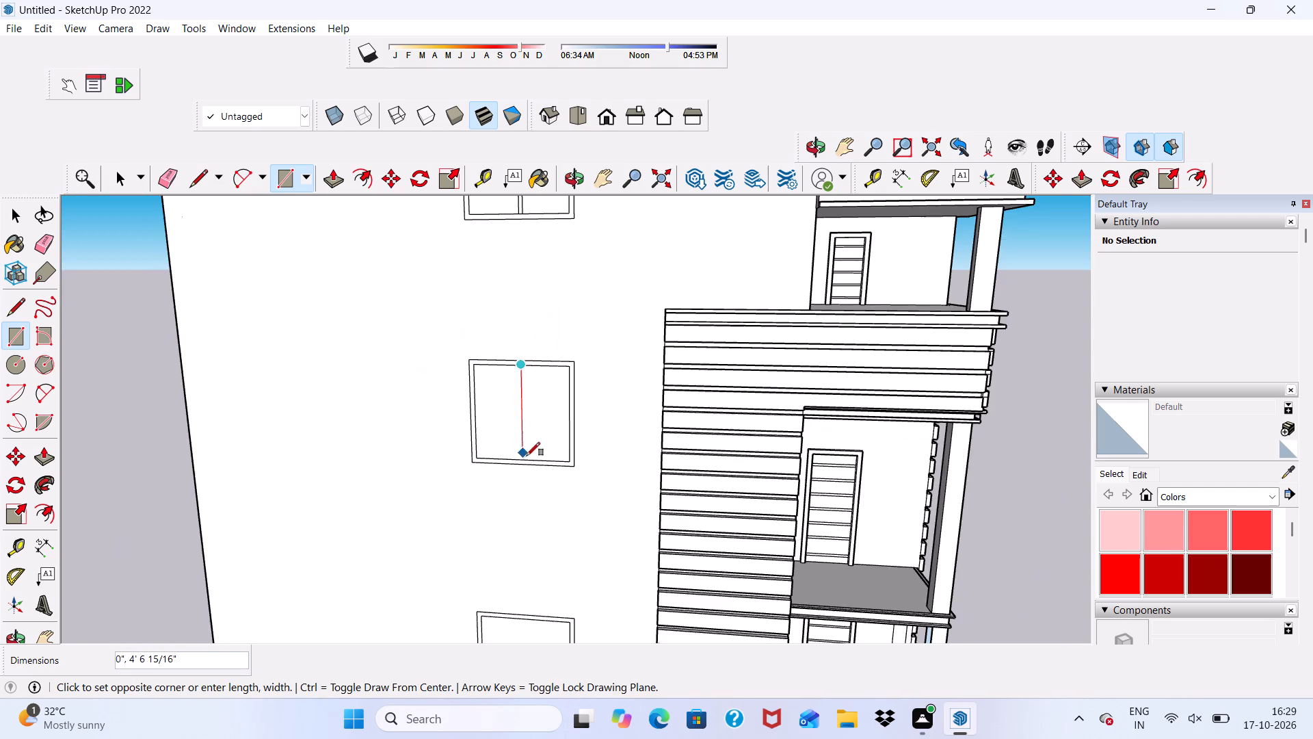
{"action": "scroll", "coordinate": [527, 457], "scroll_direction": "up", "scroll_amount": 13}
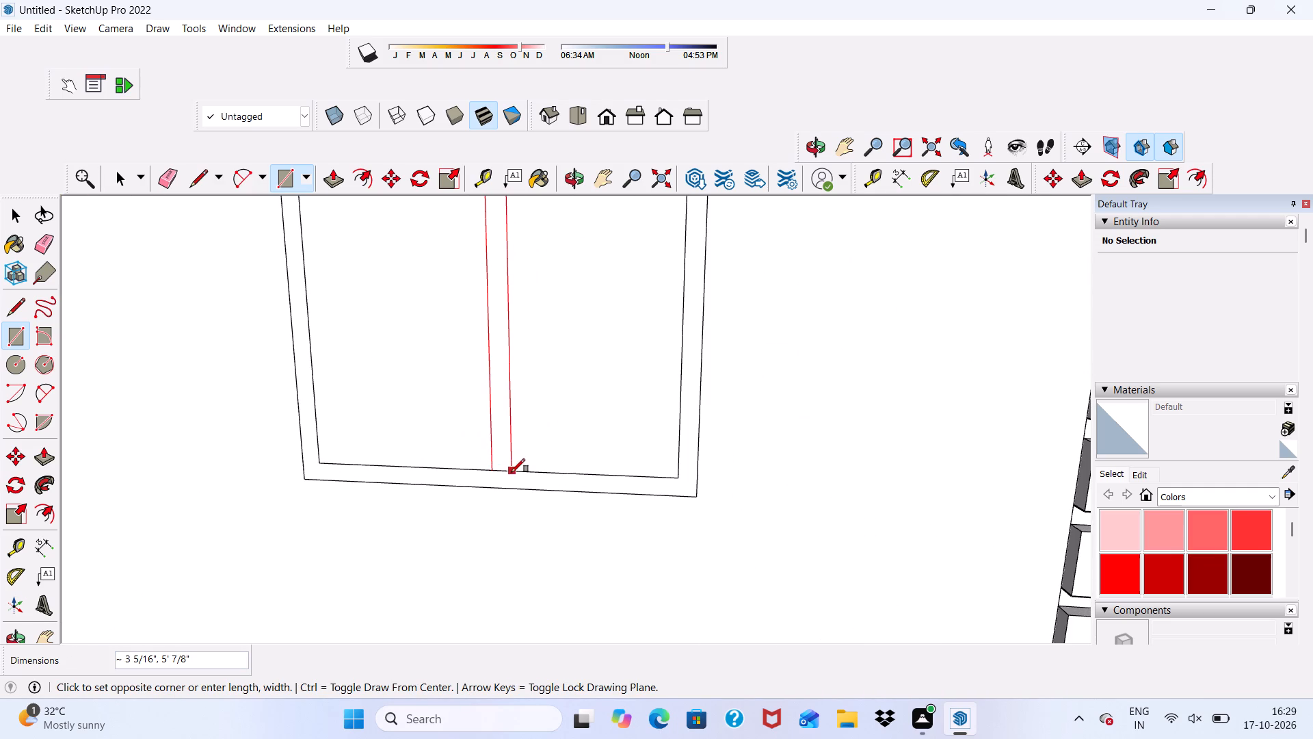
{"action": "left_click", "coordinate": [512, 472]}
Draw a vertical mullion rectangle about 3 5/8" by 5' 7/8" down the centre of the bottom side-wall window.
{"action": "scroll", "coordinate": [493, 366], "scroll_direction": "down", "scroll_amount": 18}
{"action": "scroll", "coordinate": [514, 532], "scroll_direction": "up", "scroll_amount": 7}
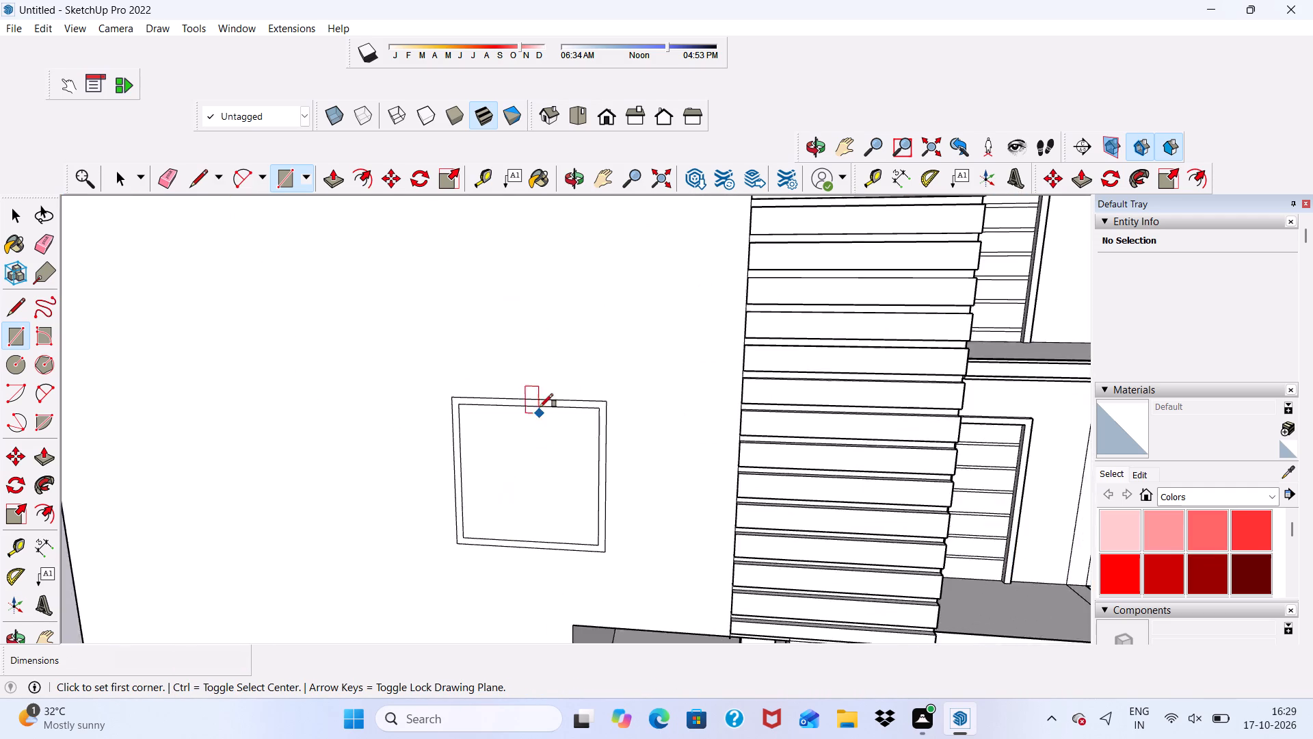
{"action": "scroll", "coordinate": [540, 407], "scroll_direction": "up", "scroll_amount": 10}
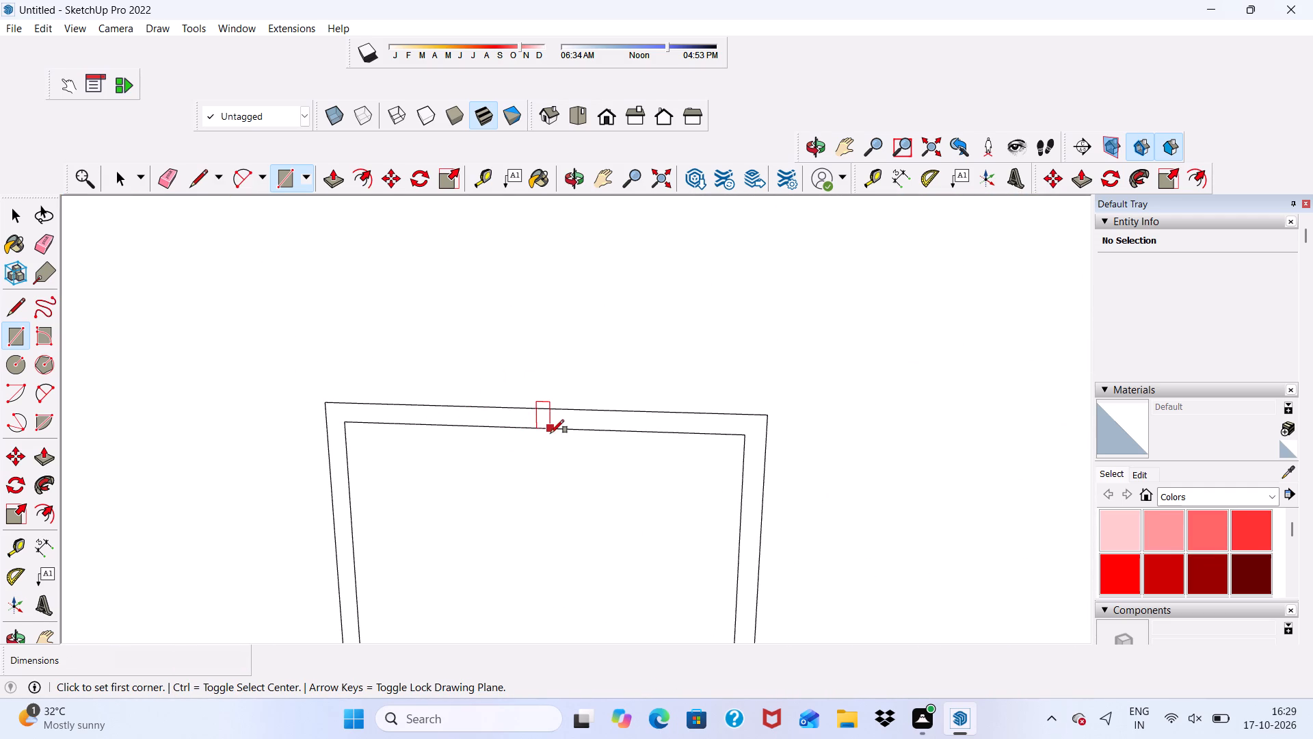
{"action": "left_click", "coordinate": [535, 430]}
{"action": "scroll", "coordinate": [535, 379], "scroll_direction": "down", "scroll_amount": 6}
{"action": "scroll", "coordinate": [557, 276], "scroll_direction": "down", "scroll_amount": 5}
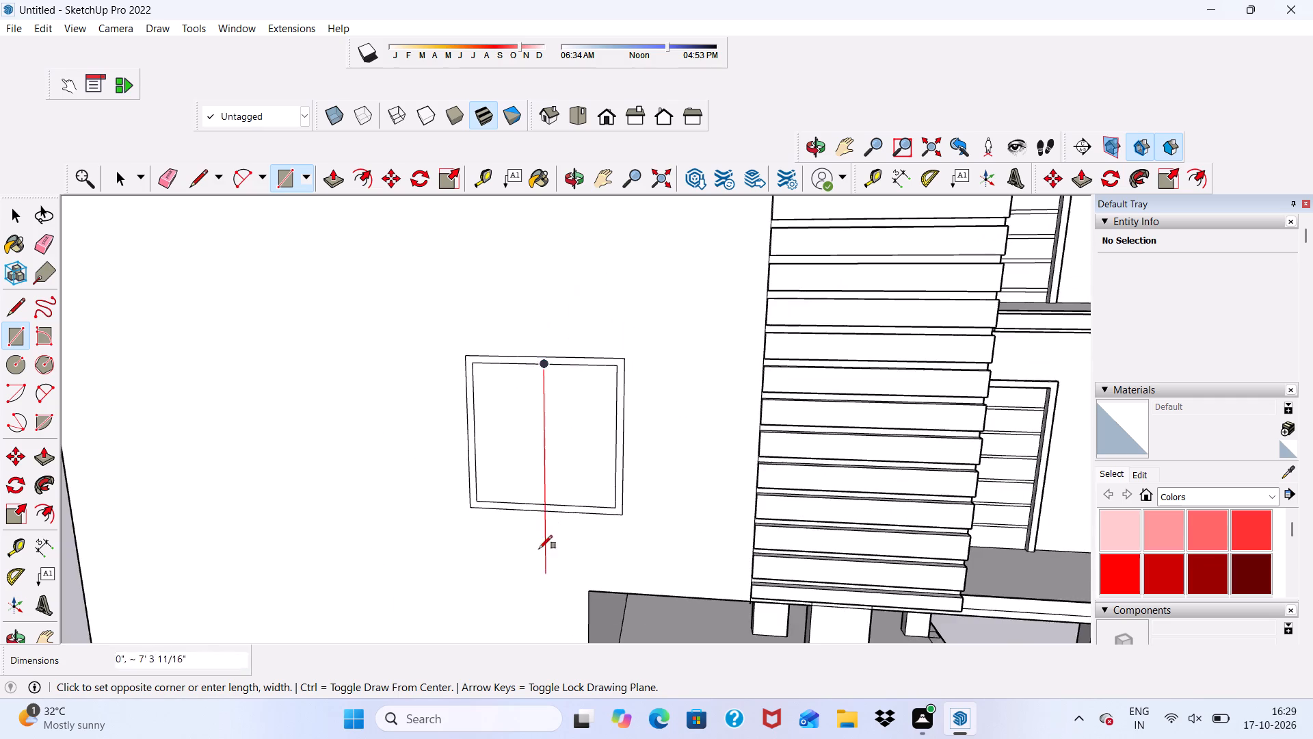
{"action": "scroll", "coordinate": [543, 543], "scroll_direction": "up", "scroll_amount": 9}
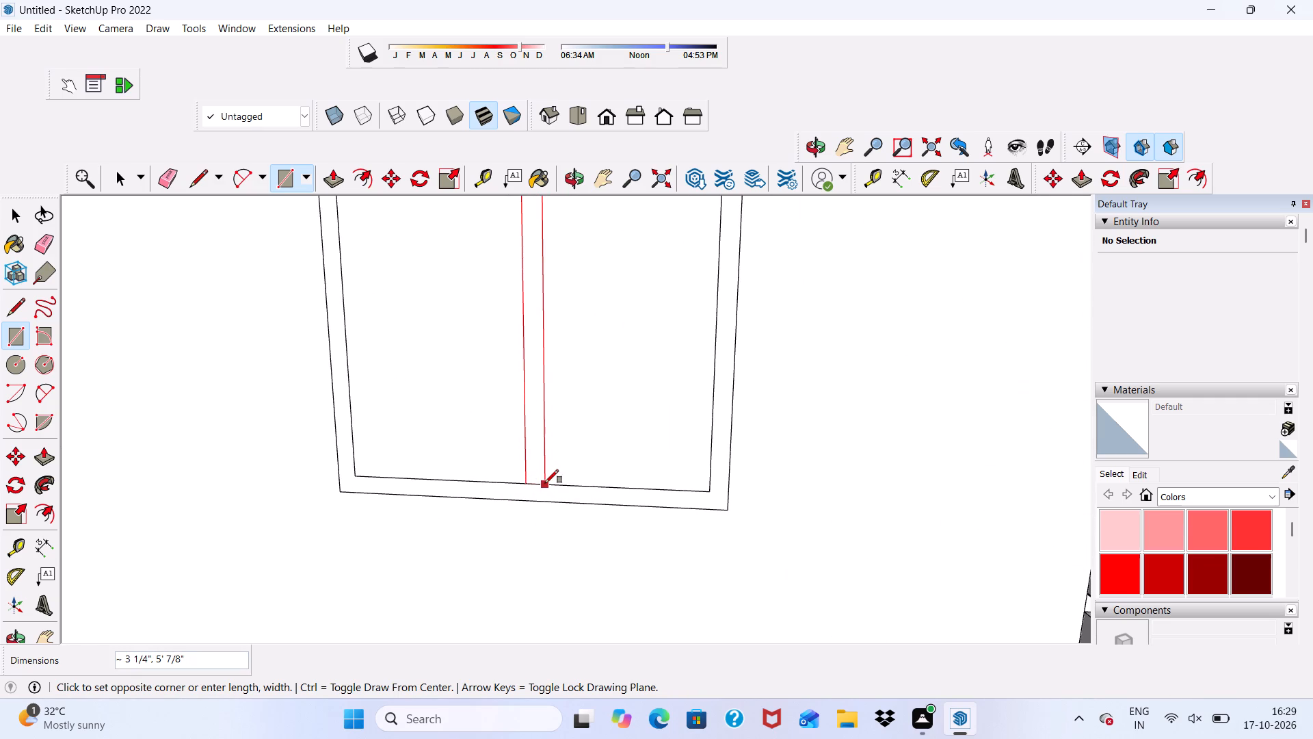
{"action": "left_click", "coordinate": [547, 487]}
Erase the short edges at both ends of the bottom window's mullion so it merges with the frame.
{"action": "left_click", "coordinate": [165, 181]}
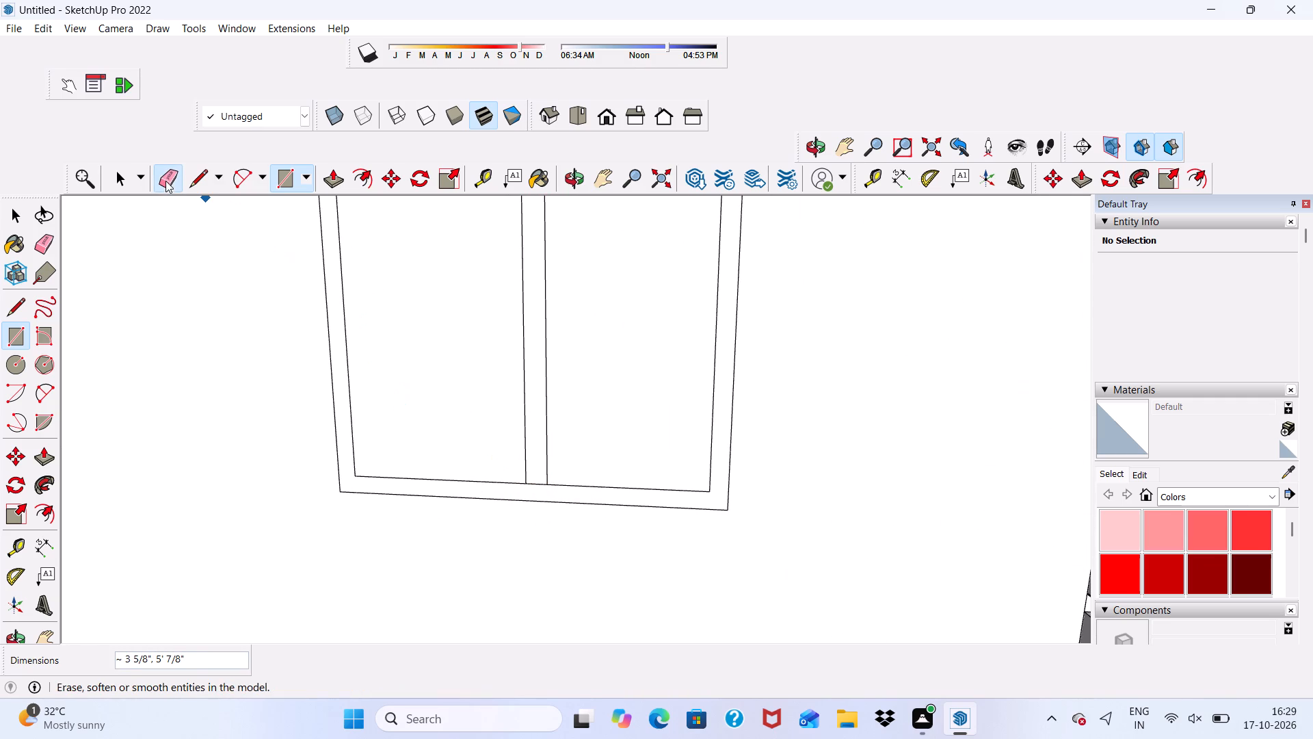
{"action": "scroll", "coordinate": [548, 452], "scroll_direction": "up", "scroll_amount": 4}
{"action": "left_click_drag", "start_coordinate": [517, 493], "coordinate": [522, 512]}
{"action": "scroll", "coordinate": [497, 508], "scroll_direction": "down", "scroll_amount": 12}
{"action": "scroll", "coordinate": [488, 274], "scroll_direction": "up", "scroll_amount": 14}
{"action": "left_click_drag", "start_coordinate": [503, 342], "coordinate": [499, 367]}
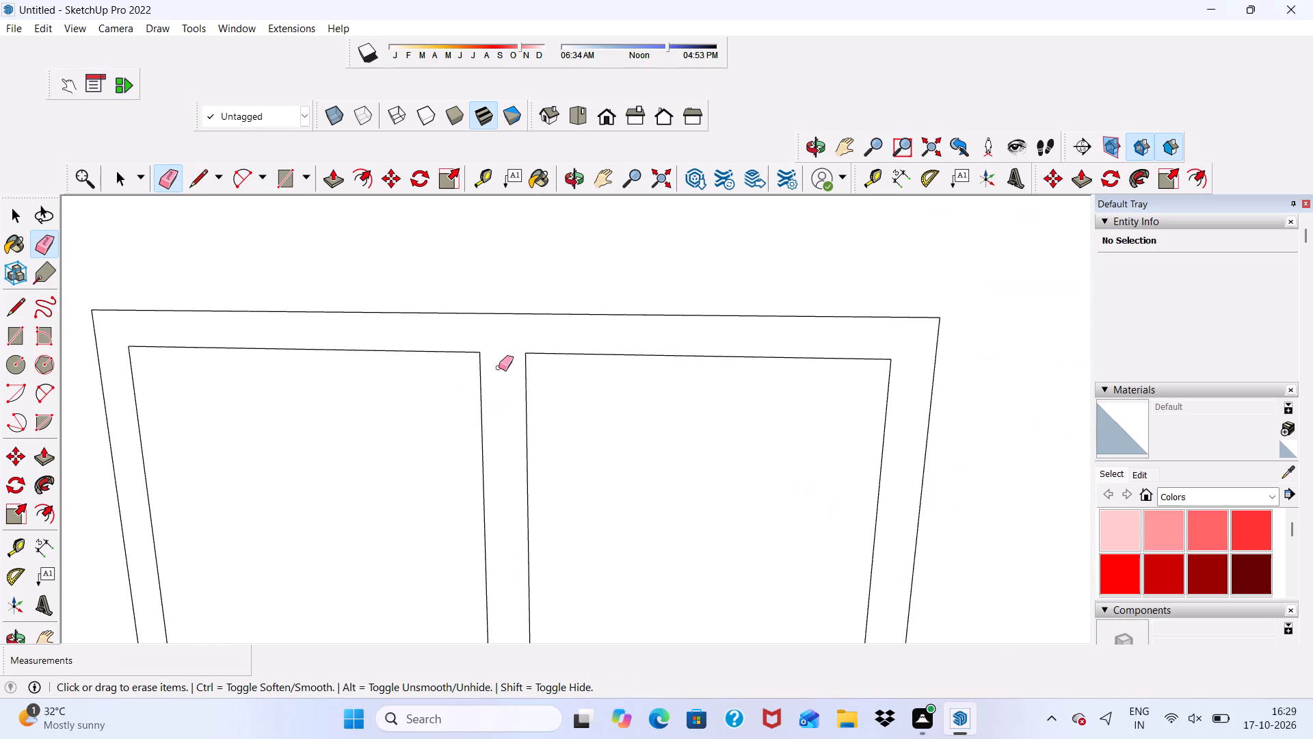
Erase the short edges at both ends of the middle window's mullion to merge it with the frame.
{"action": "scroll", "coordinate": [472, 319], "scroll_direction": "down", "scroll_amount": 20}
{"action": "scroll", "coordinate": [472, 319], "scroll_direction": "down", "scroll_amount": 10}
{"action": "scroll", "coordinate": [462, 292], "scroll_direction": "up", "scroll_amount": 2}
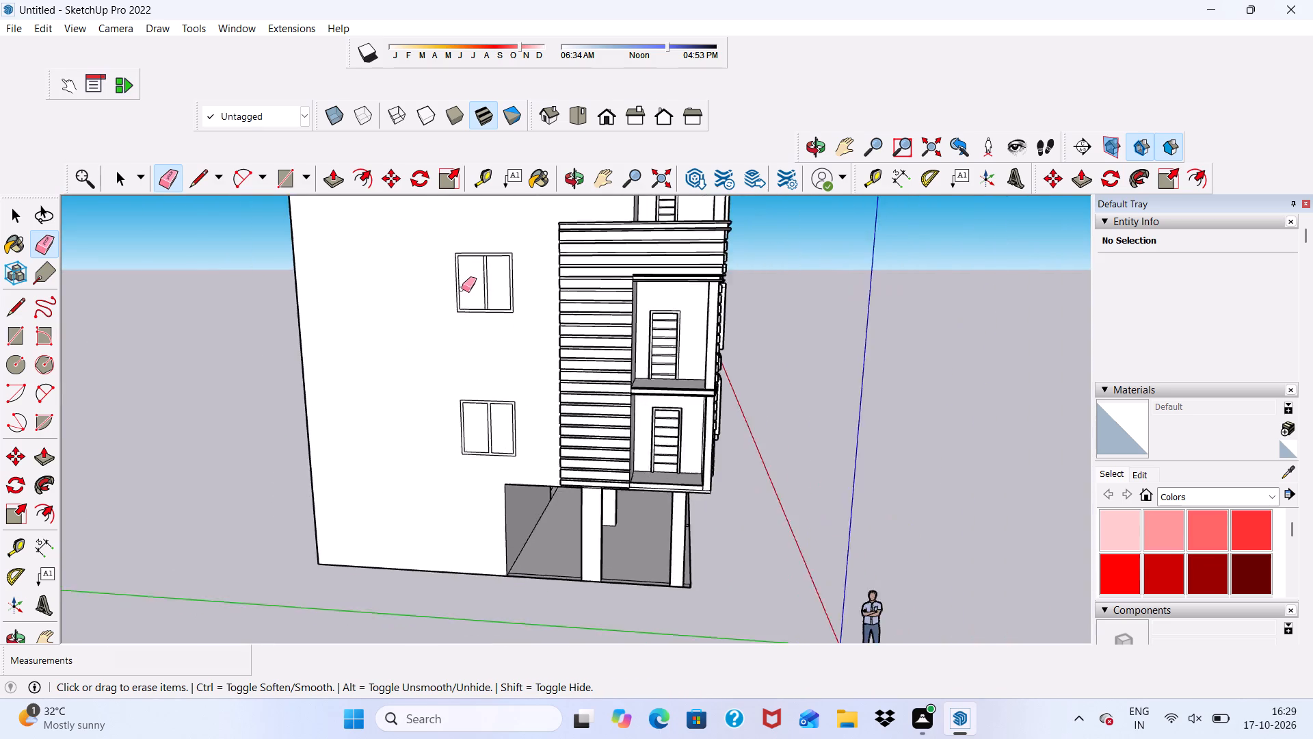
{"action": "scroll", "coordinate": [462, 289], "scroll_direction": "up", "scroll_amount": 20}
{"action": "scroll", "coordinate": [462, 289], "scroll_direction": "up", "scroll_amount": 3}
{"action": "left_click_drag", "start_coordinate": [513, 242], "coordinate": [517, 258]}
{"action": "scroll", "coordinate": [512, 237], "scroll_direction": "down", "scroll_amount": 7}
{"action": "scroll", "coordinate": [539, 467], "scroll_direction": "up", "scroll_amount": 12}
{"action": "left_click", "coordinate": [505, 508]}
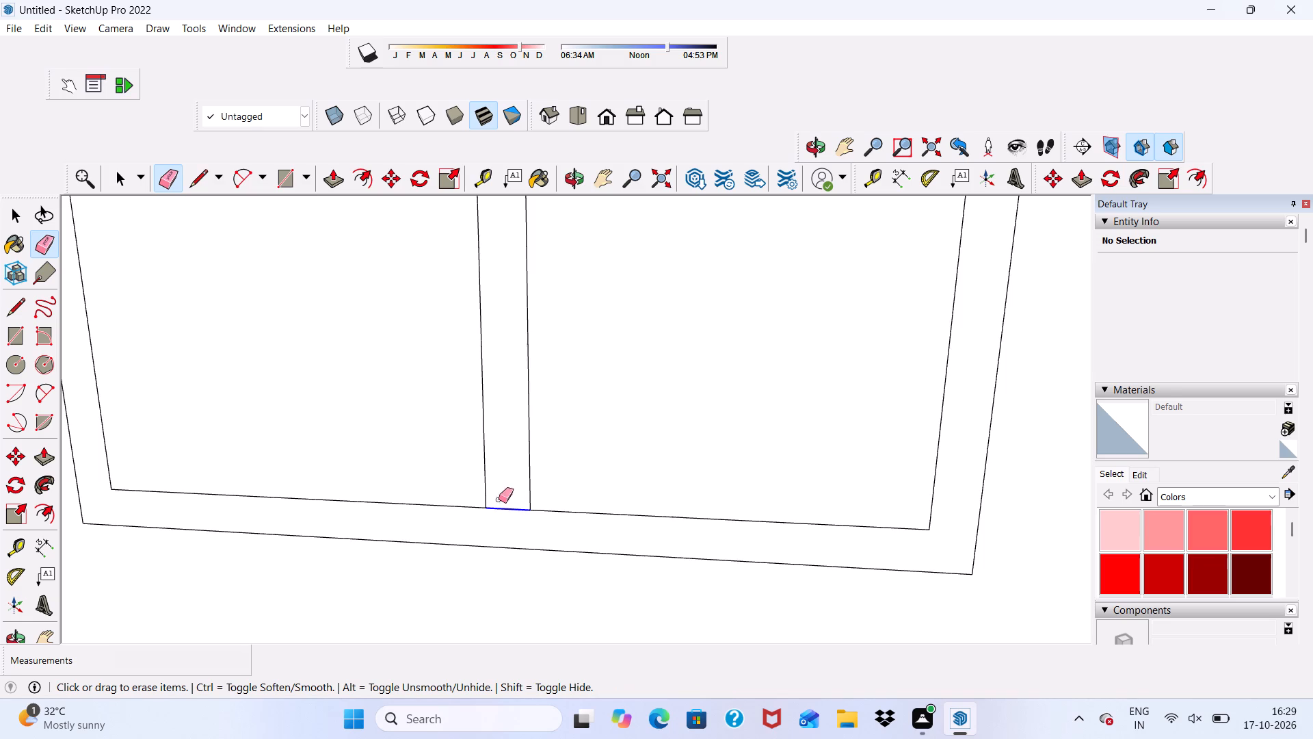
Erase the short edges at both ends of the top window's mullion to merge it with the frame.
{"action": "scroll", "coordinate": [486, 487], "scroll_direction": "down", "scroll_amount": 20}
{"action": "scroll", "coordinate": [486, 487], "scroll_direction": "down", "scroll_amount": 6}
{"action": "scroll", "coordinate": [517, 481], "scroll_direction": "up", "scroll_amount": 6}
{"action": "scroll", "coordinate": [488, 339], "scroll_direction": "down", "scroll_amount": 8}
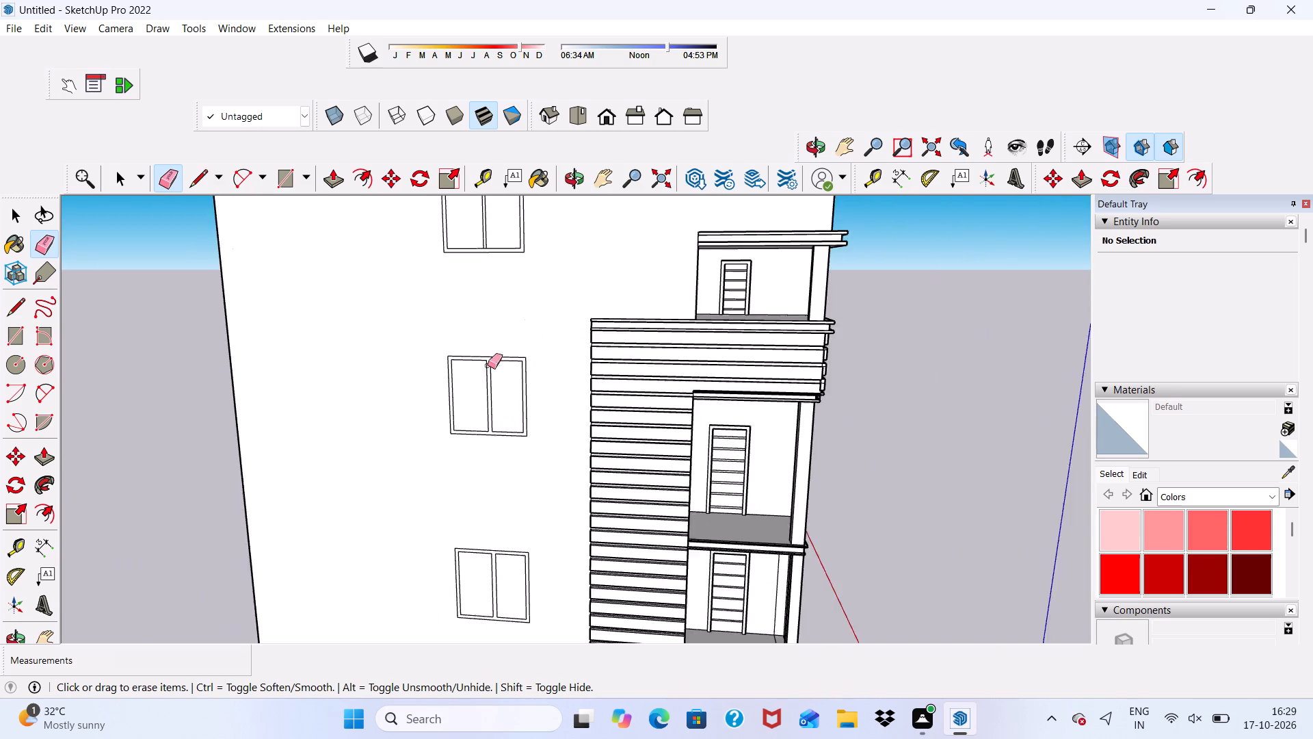
{"action": "scroll", "coordinate": [488, 365], "scroll_direction": "down", "scroll_amount": 4}
{"action": "scroll", "coordinate": [455, 249], "scroll_direction": "up", "scroll_amount": 20}
{"action": "scroll", "coordinate": [455, 249], "scroll_direction": "up", "scroll_amount": 8}
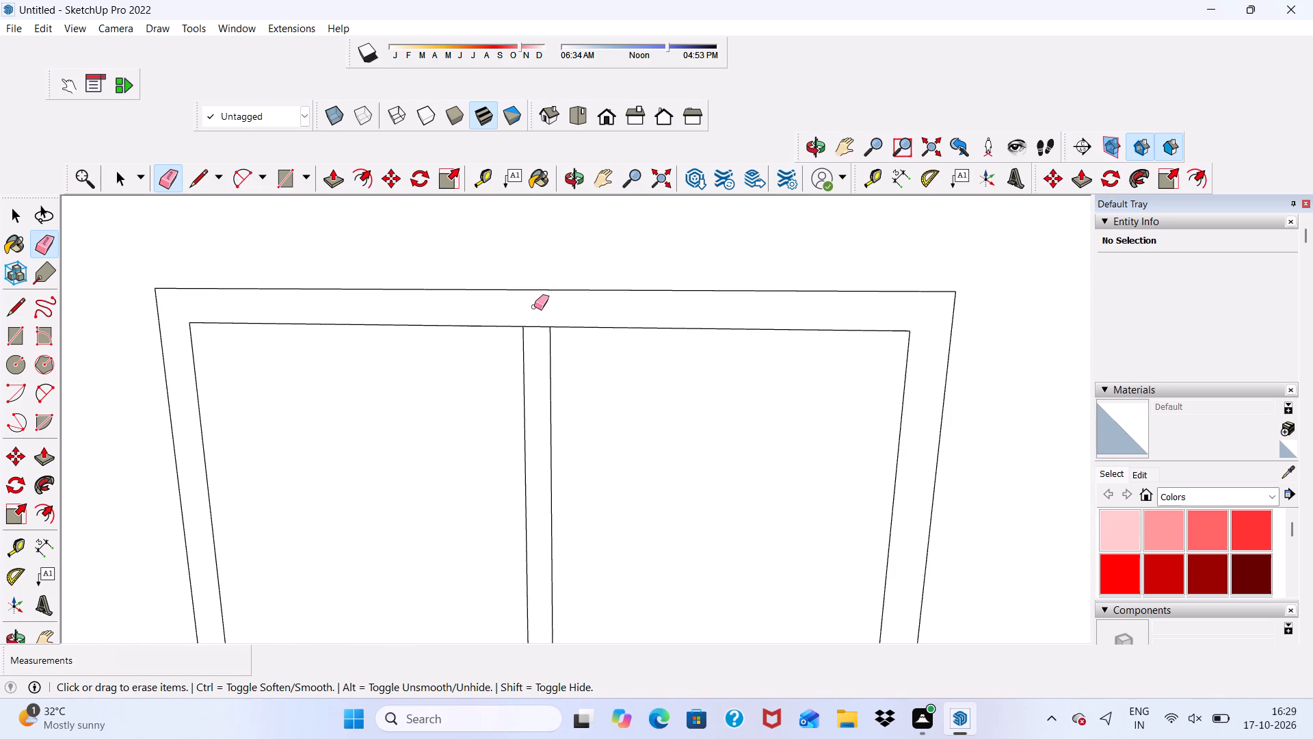
{"action": "left_click_drag", "start_coordinate": [533, 319], "coordinate": [538, 343]}
{"action": "scroll", "coordinate": [478, 250], "scroll_direction": "down", "scroll_amount": 17}
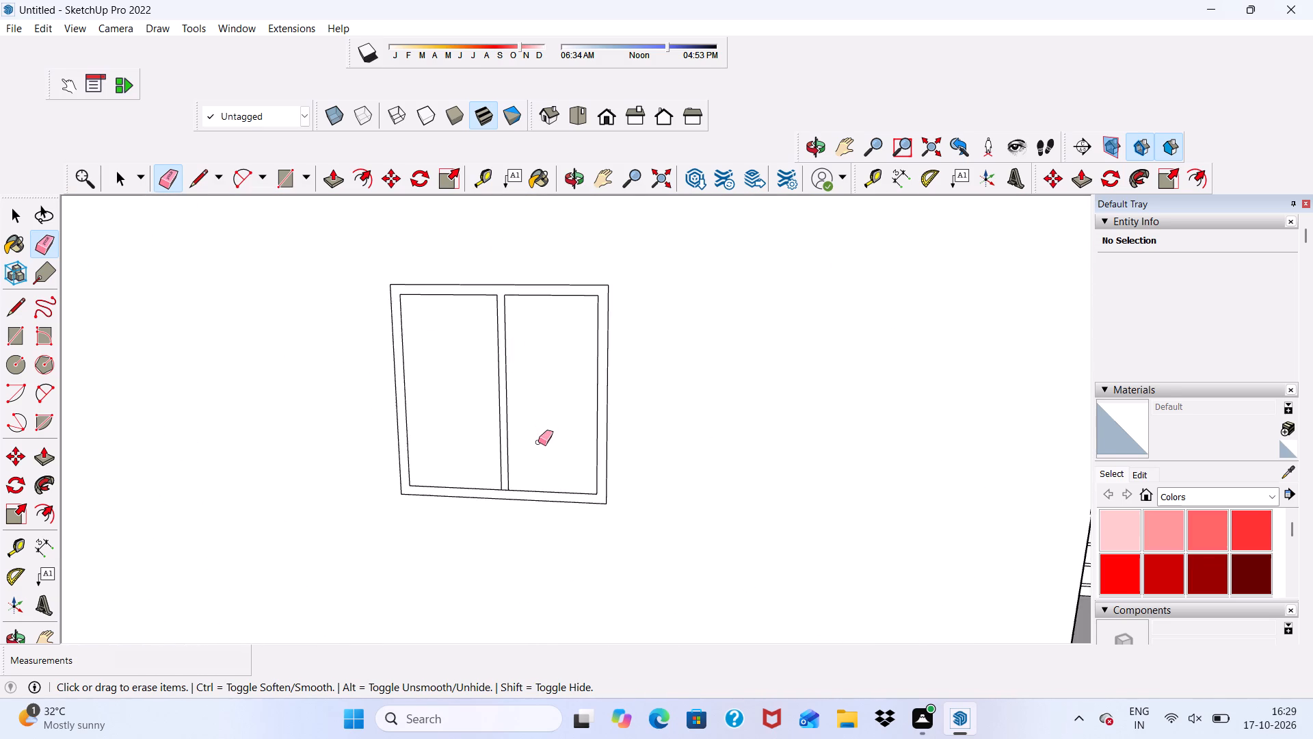
{"action": "scroll", "coordinate": [538, 442], "scroll_direction": "up", "scroll_amount": 19}
{"action": "left_click", "coordinate": [484, 471]}
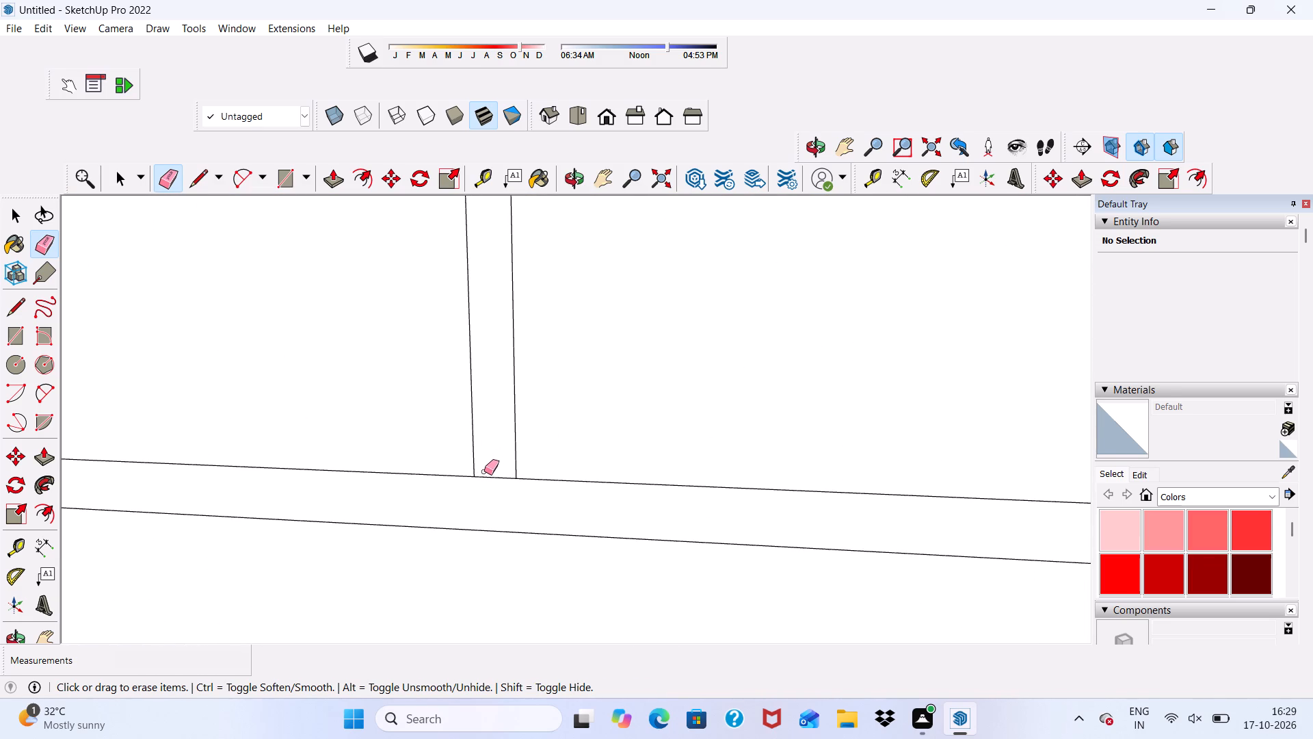
{"action": "left_click", "coordinate": [487, 479]}
Push/Pull the top window's merged frame and mullion face outward 3" from the side wall.
{"action": "key", "text": "space"}
{"action": "left_click", "coordinate": [488, 480]}
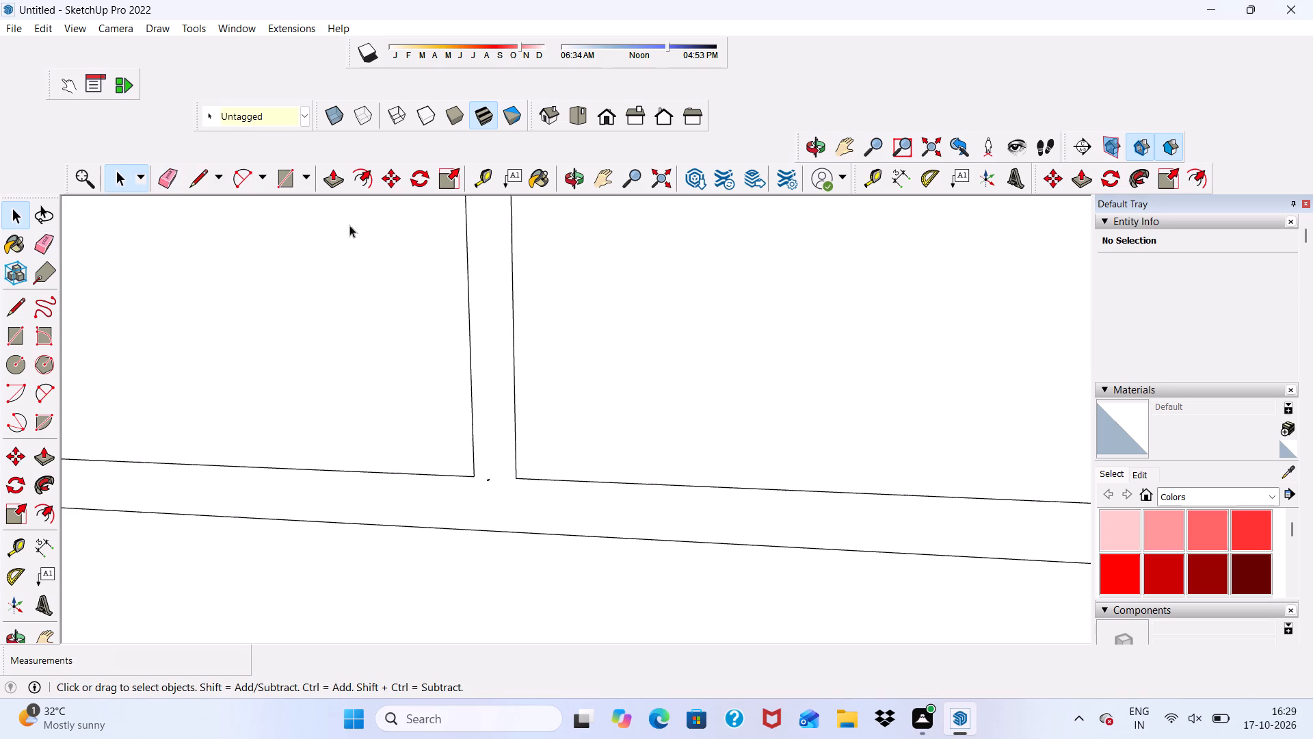
{"action": "left_click", "coordinate": [326, 170]}
{"action": "left_click", "coordinate": [501, 504]}
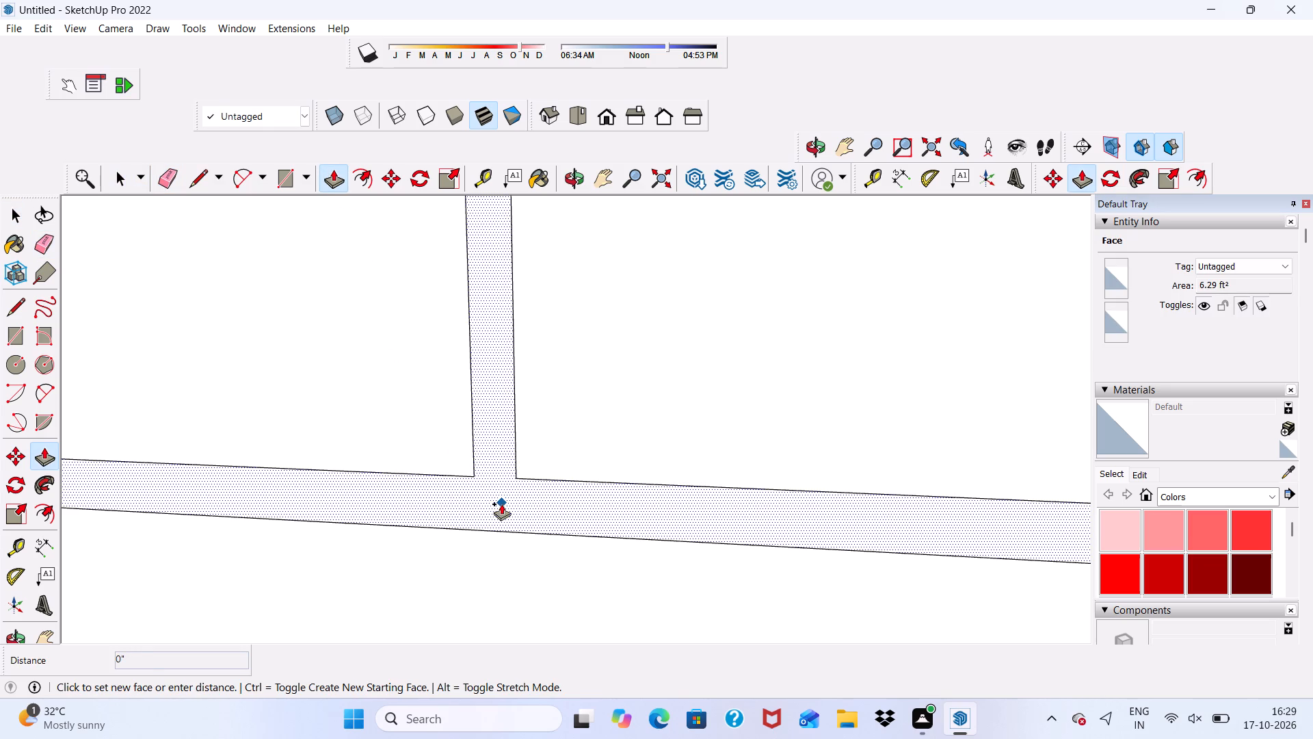
{"action": "type", "text": "3\""}
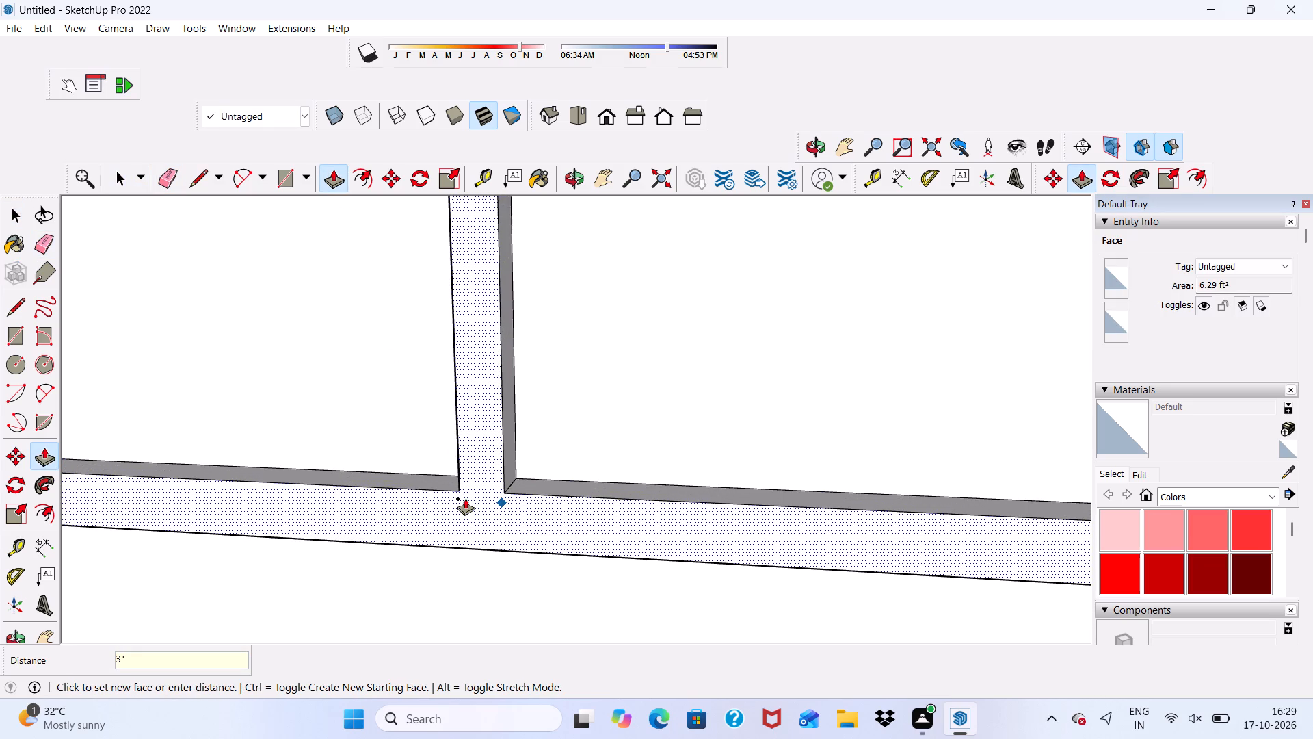
{"action": "key", "text": "Return"}
Push/Pull the middle window's frame and mullion face outward 3" from the side wall.
{"action": "scroll", "coordinate": [416, 606], "scroll_direction": "down", "scroll_amount": 18}
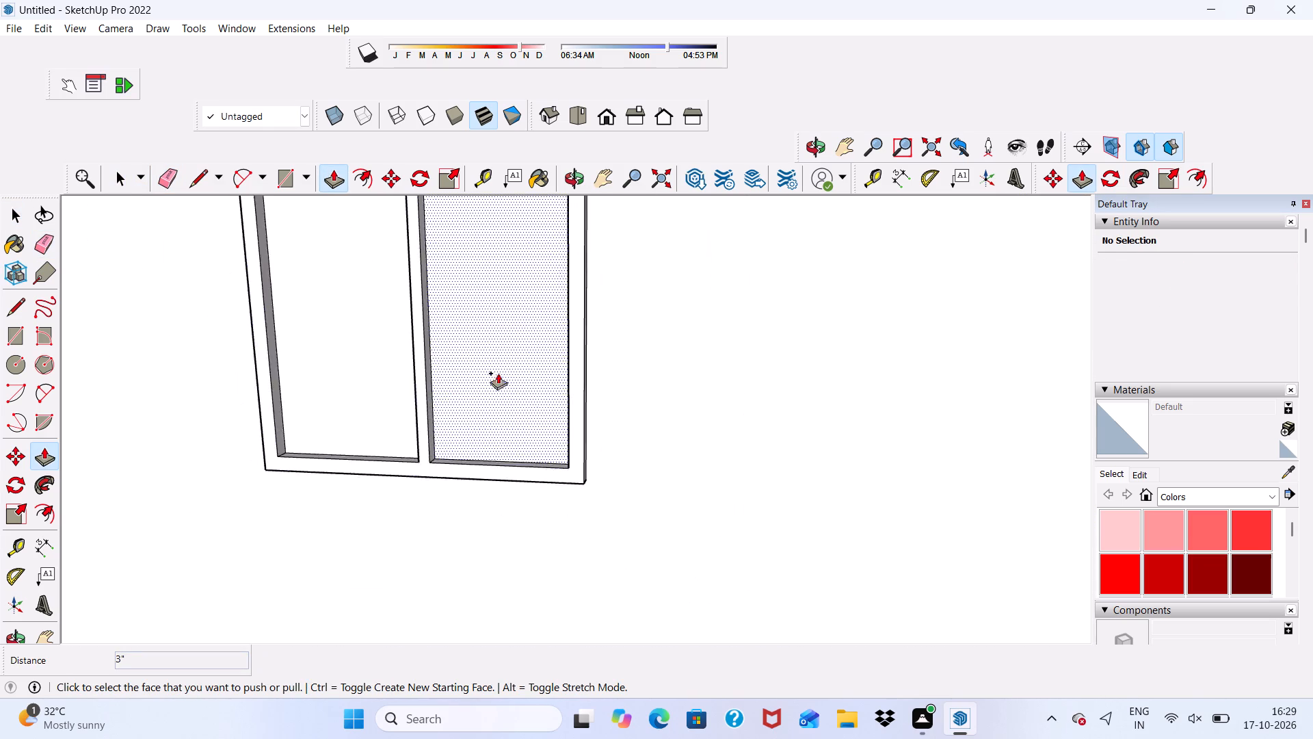
{"action": "scroll", "coordinate": [498, 373], "scroll_direction": "down", "scroll_amount": 11}
{"action": "scroll", "coordinate": [467, 541], "scroll_direction": "up", "scroll_amount": 17}
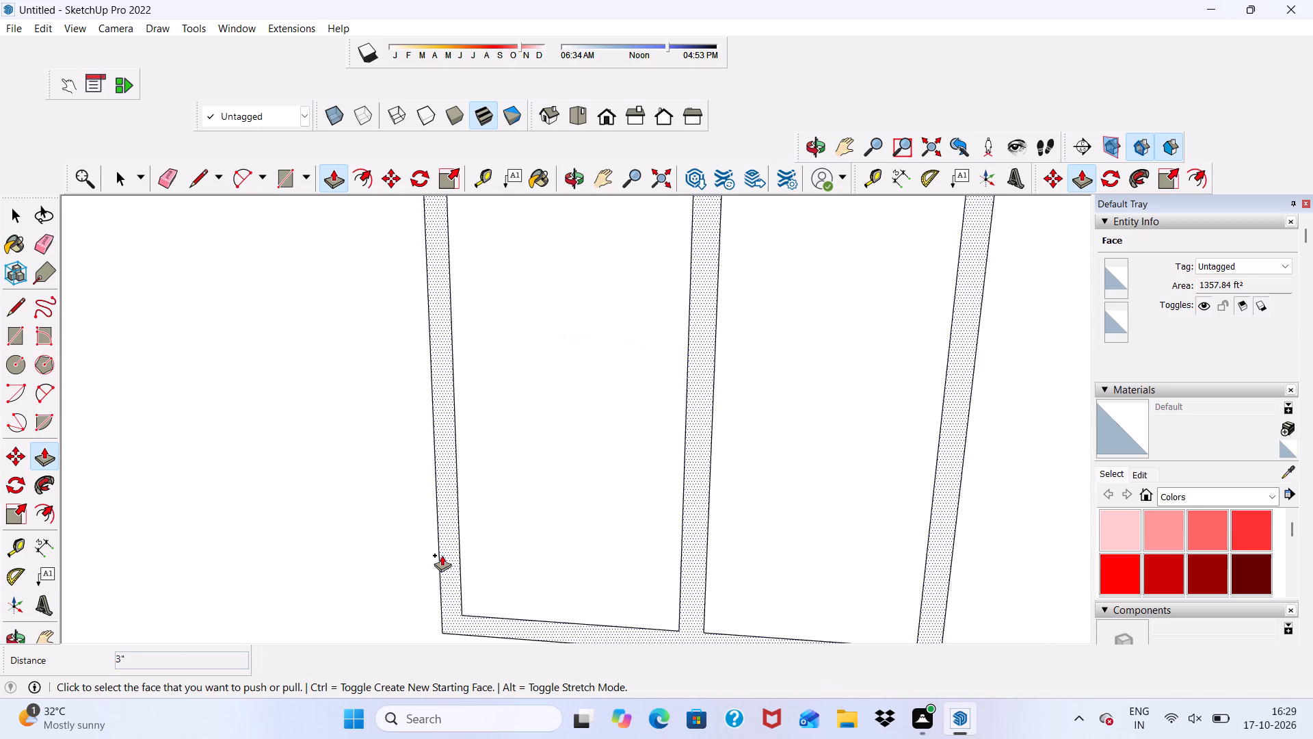
{"action": "left_click", "coordinate": [442, 556]}
{"action": "type", "text": "3\""}
{"action": "key", "text": "Return"}
Push/Pull the bottom window's frame and mullion face outward 3" from the side wall.
{"action": "scroll", "coordinate": [422, 560], "scroll_direction": "down", "scroll_amount": 7}
{"action": "scroll", "coordinate": [506, 407], "scroll_direction": "down", "scroll_amount": 9}
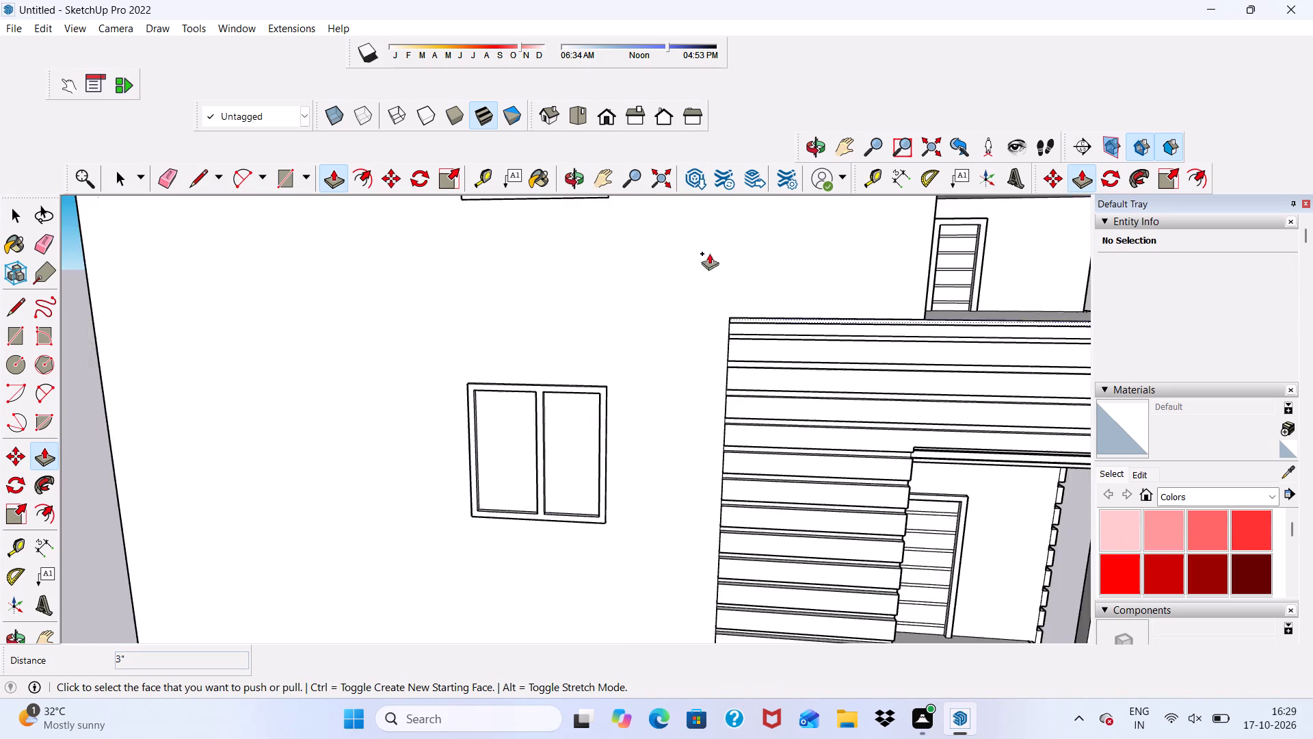
{"action": "scroll", "coordinate": [709, 253], "scroll_direction": "down", "scroll_amount": 4}
{"action": "scroll", "coordinate": [535, 367], "scroll_direction": "down", "scroll_amount": 7}
{"action": "scroll", "coordinate": [531, 588], "scroll_direction": "up", "scroll_amount": 8}
{"action": "scroll", "coordinate": [518, 484], "scroll_direction": "up", "scroll_amount": 12}
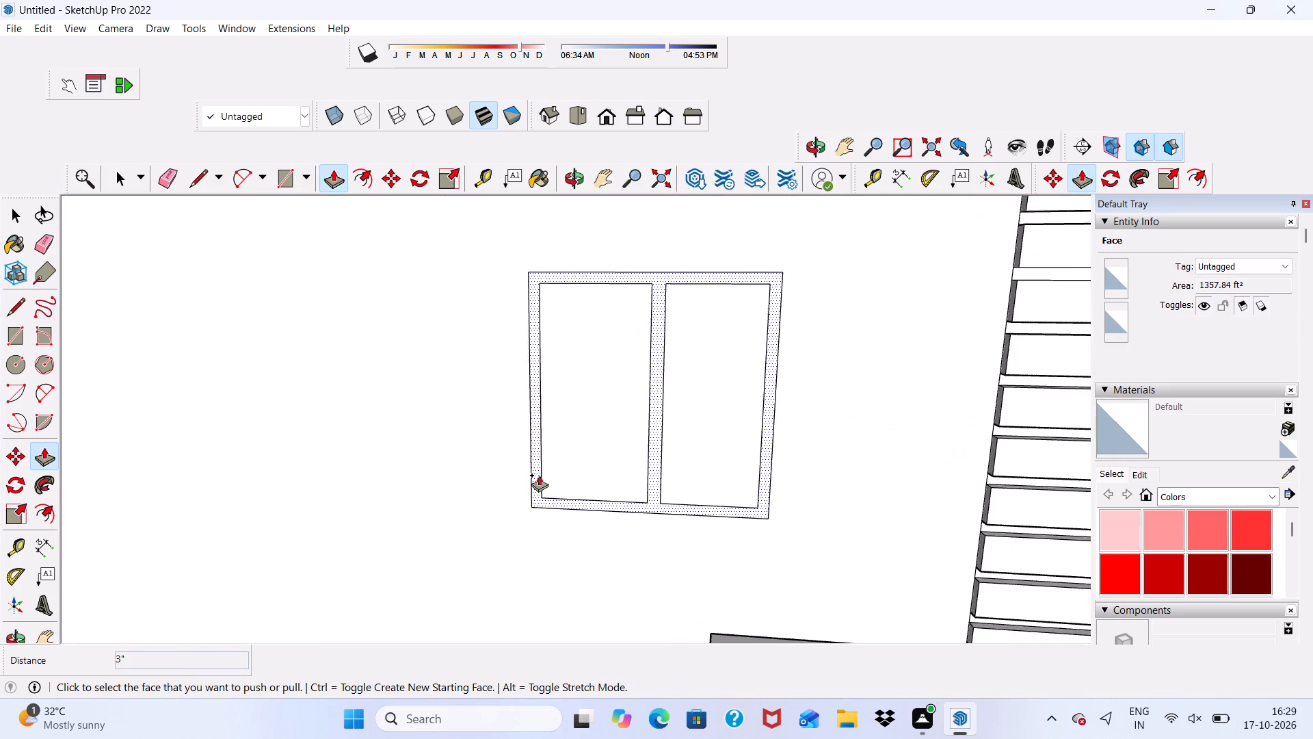
{"action": "left_click", "coordinate": [539, 475]}
{"action": "type", "text": "3\""}
{"action": "key", "text": "Return"}
{"action": "key", "text": "space"}
Examine the three framed windows on the side wall and the blank adjoining wall around the corner.
{"action": "scroll", "coordinate": [447, 478], "scroll_direction": "down", "scroll_amount": 9}
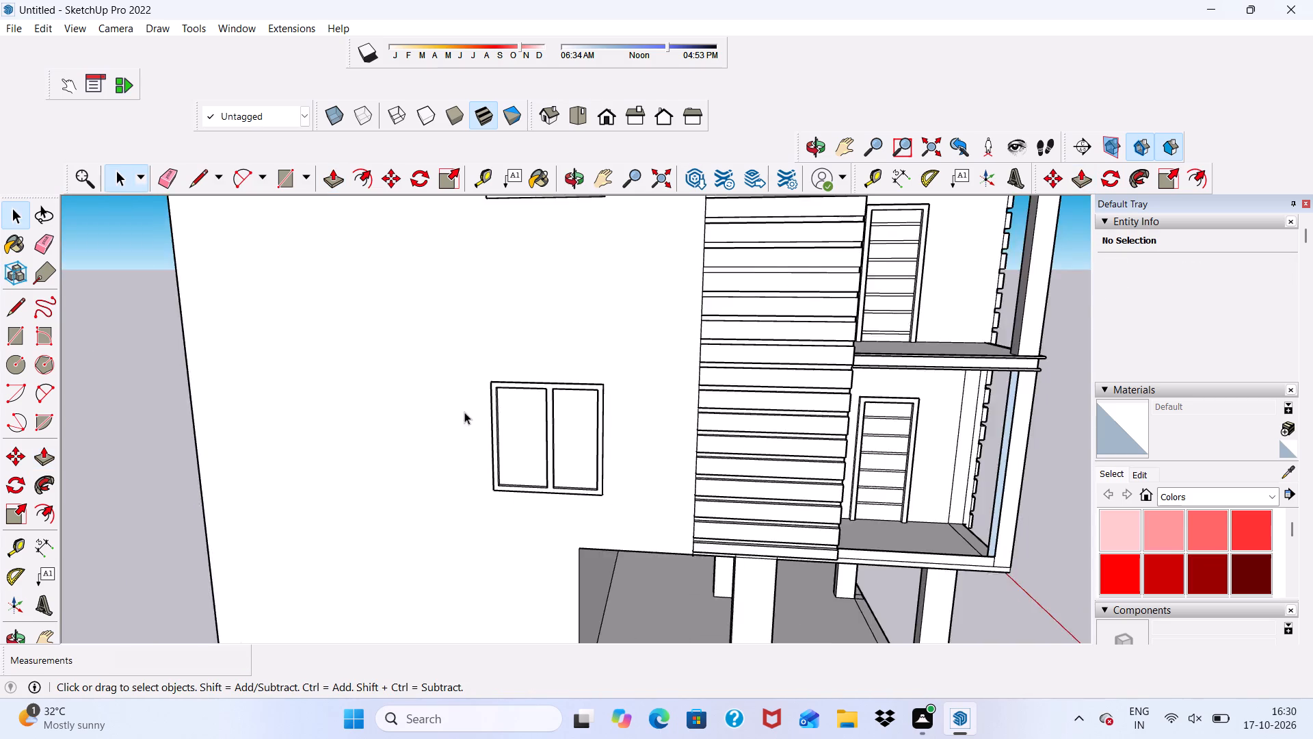
{"action": "scroll", "coordinate": [464, 412], "scroll_direction": "down", "scroll_amount": 7}
{"action": "middle_click_drag", "start_coordinate": [527, 397], "coordinate": [669, 451]}
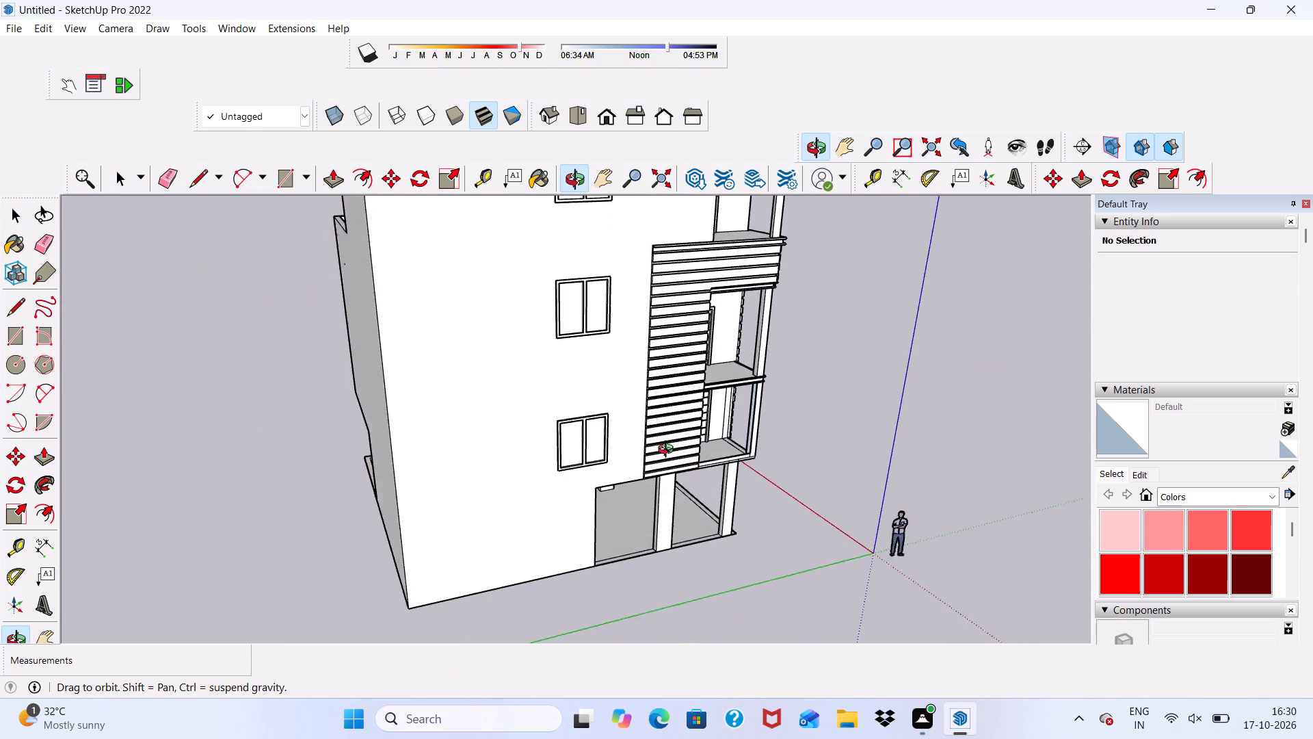
{"action": "middle_click_drag", "start_coordinate": [669, 451], "coordinate": [656, 474]}
{"action": "scroll", "coordinate": [497, 429], "scroll_direction": "down", "scroll_amount": 6}
{"action": "middle_click_drag", "start_coordinate": [512, 510], "coordinate": [436, 425]}
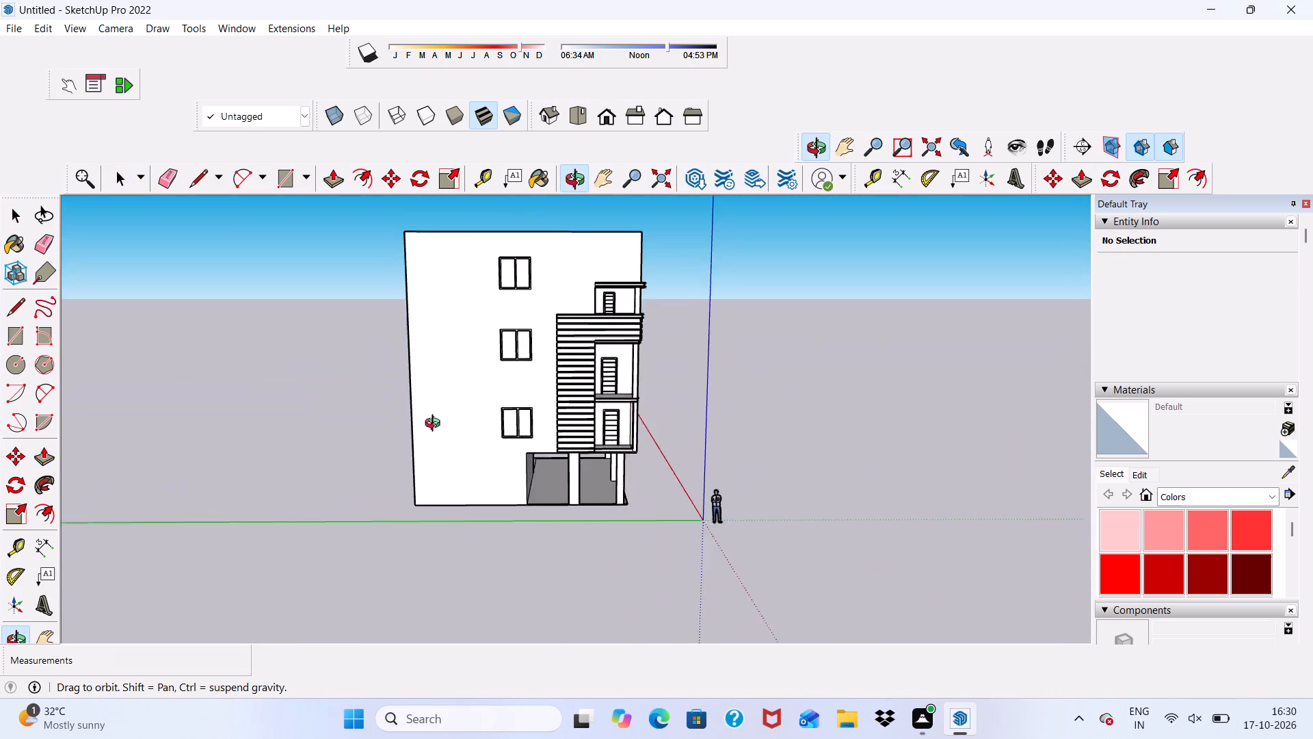
{"action": "middle_click_drag", "start_coordinate": [436, 425], "coordinate": [561, 419]}
{"action": "scroll", "coordinate": [464, 348], "scroll_direction": "up", "scroll_amount": 6}
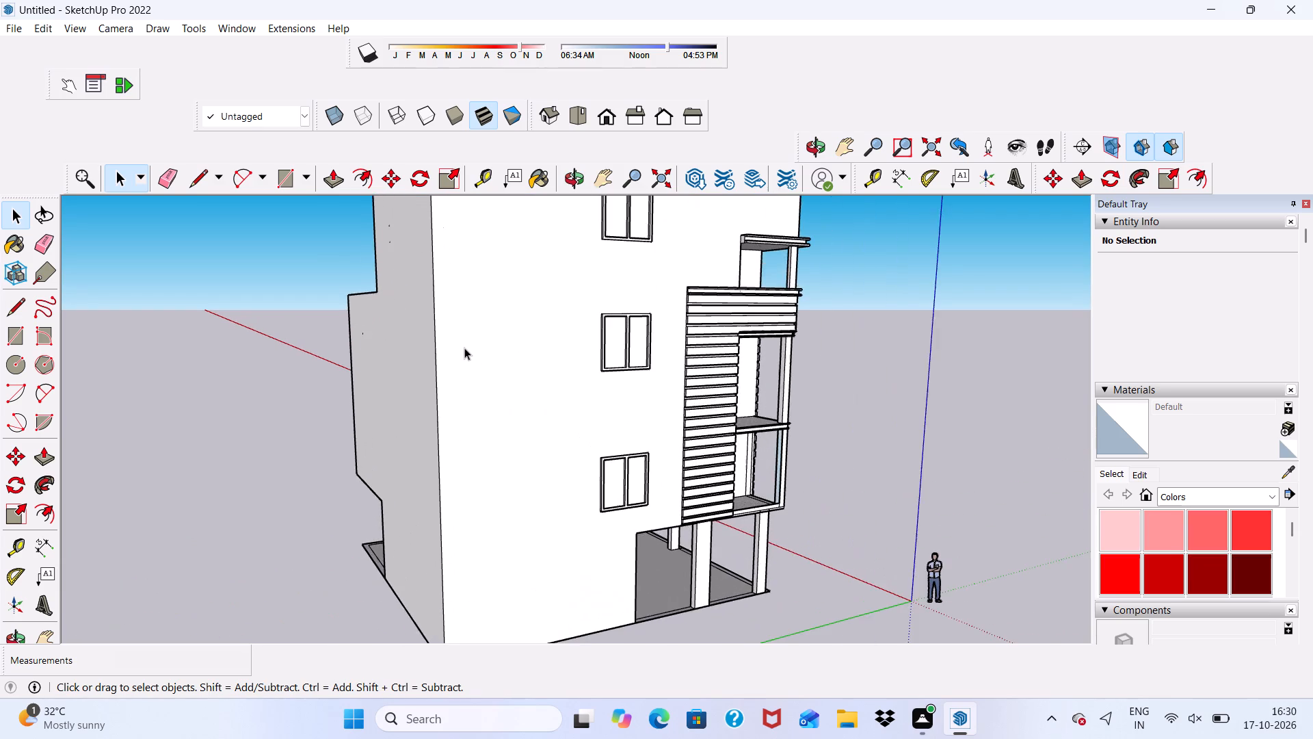
{"action": "scroll", "coordinate": [464, 348], "scroll_direction": "down", "scroll_amount": 1}
{"action": "middle_click_drag", "start_coordinate": [464, 349], "coordinate": [659, 338]}
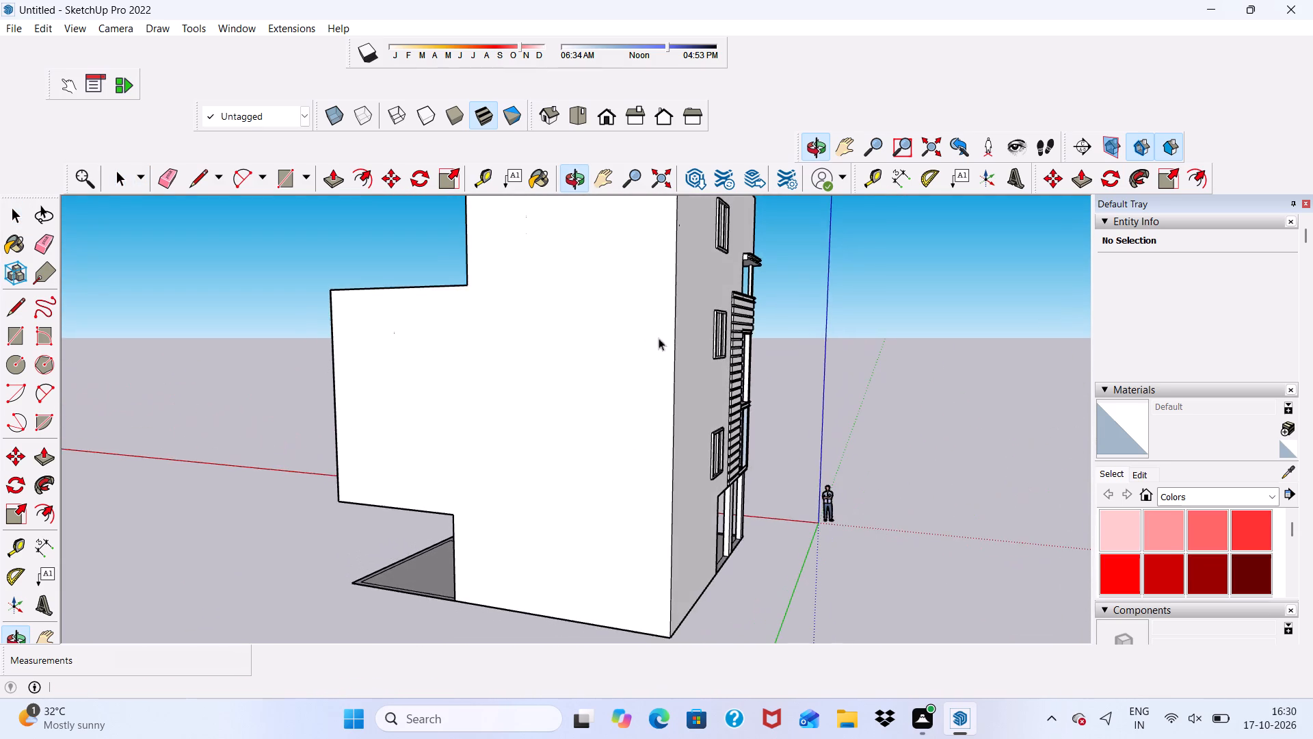
{"action": "middle_click_drag", "start_coordinate": [537, 395], "coordinate": [697, 345]}
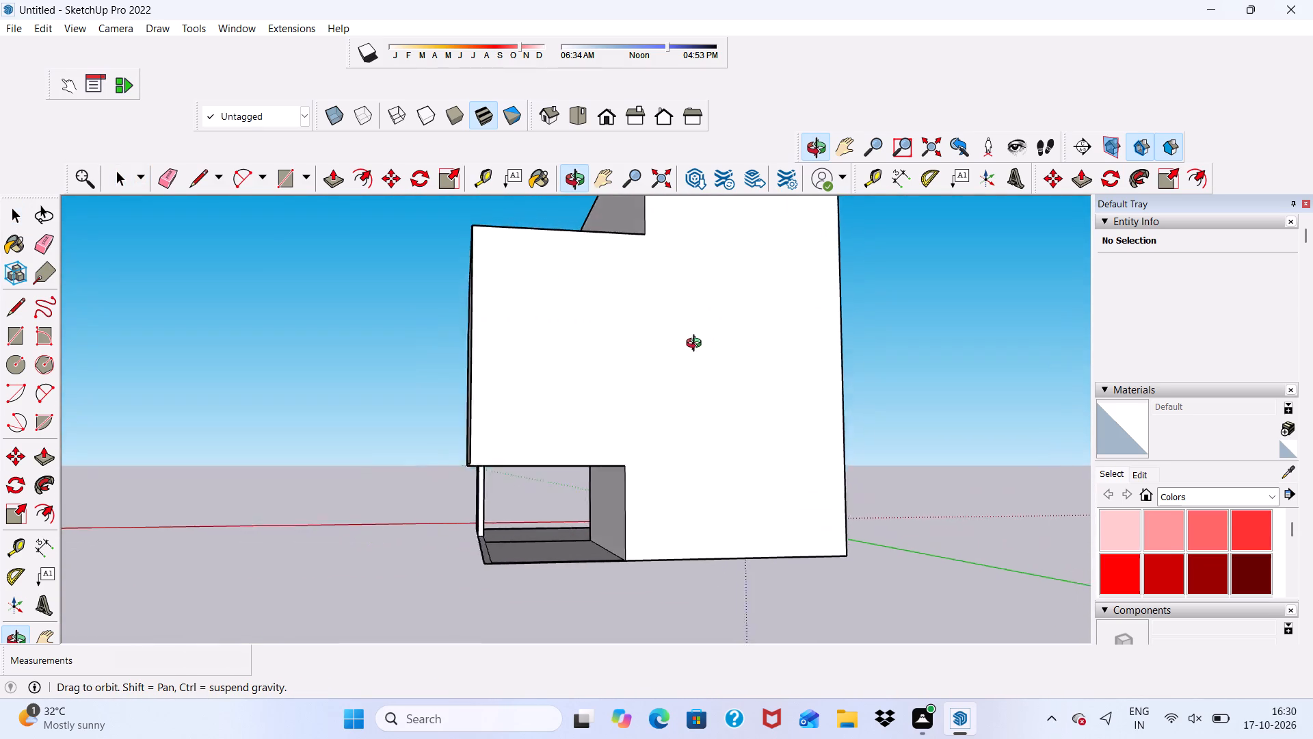
{"action": "middle_click_drag", "start_coordinate": [697, 345], "coordinate": [628, 378]}
{"action": "scroll", "coordinate": [676, 294], "scroll_direction": "down", "scroll_amount": 3}
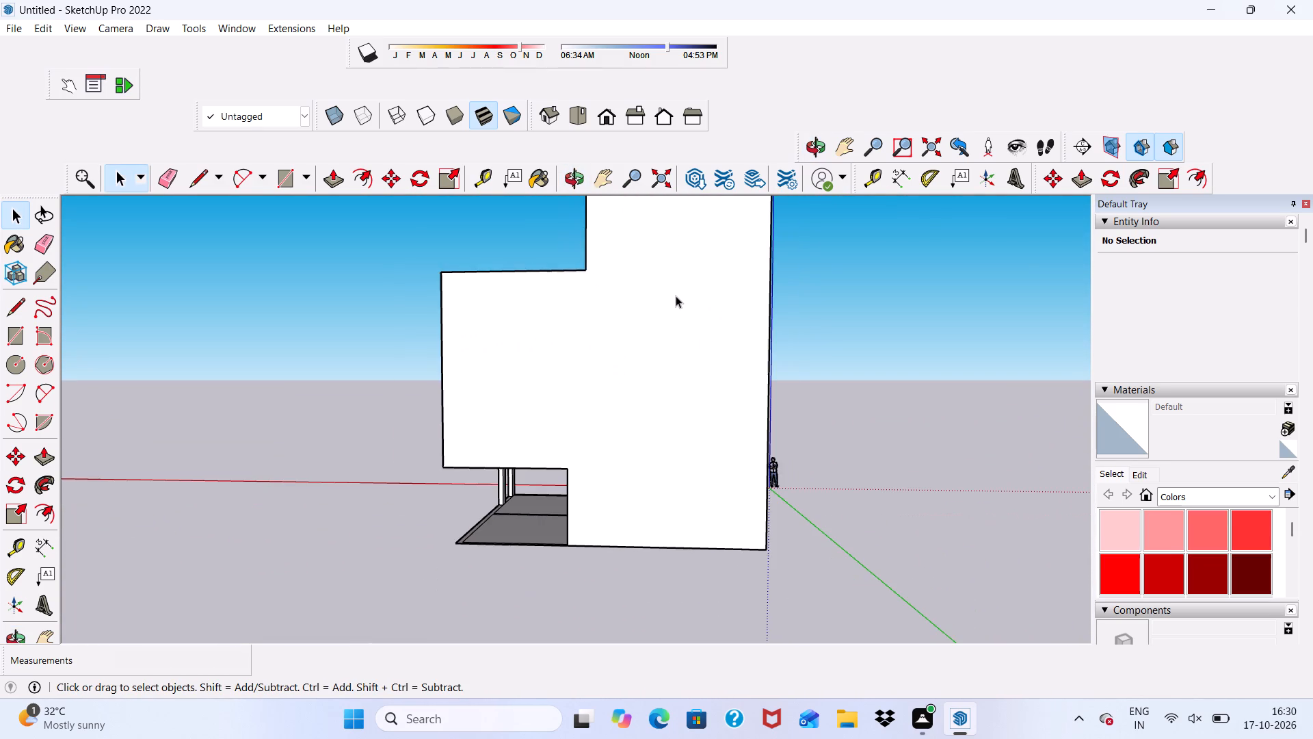
{"action": "middle_click_drag", "start_coordinate": [674, 292], "coordinate": [428, 322]}
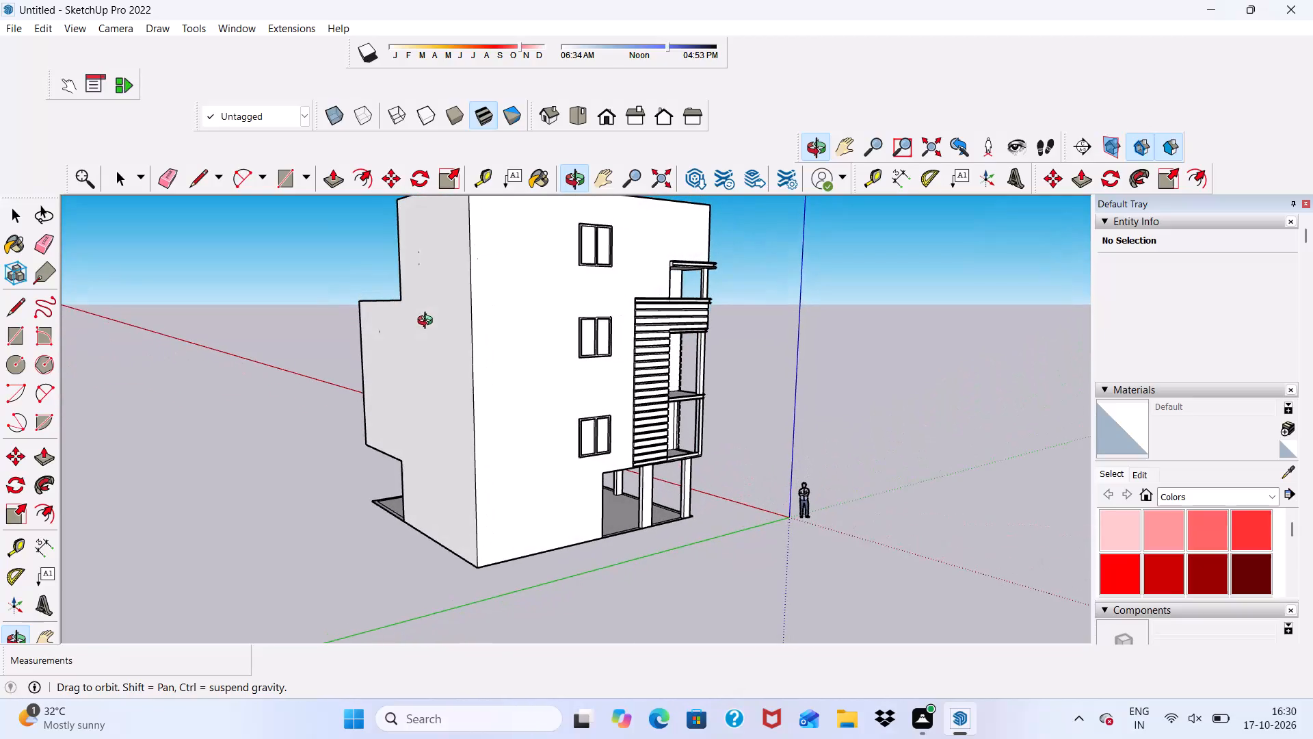
Draw a tall rectangle about 8' 7" high by 4' wide on the side wall, between the top window and the rear corner.
{"action": "middle_click_drag", "start_coordinate": [428, 322], "coordinate": [427, 322]}
{"action": "scroll", "coordinate": [404, 307], "scroll_direction": "up", "scroll_amount": 5}
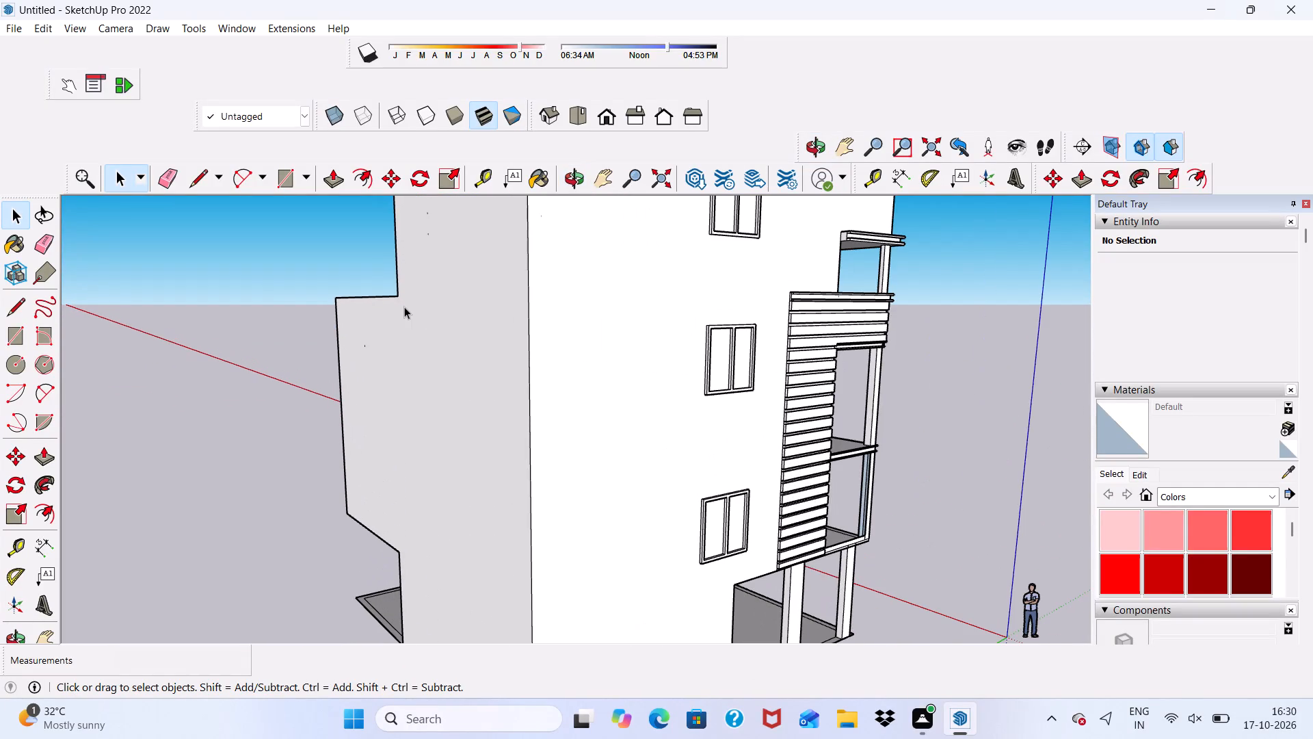
{"action": "scroll", "coordinate": [463, 312], "scroll_direction": "down", "scroll_amount": 3}
{"action": "scroll", "coordinate": [531, 341], "scroll_direction": "down", "scroll_amount": 3}
{"action": "middle_click_drag", "start_coordinate": [554, 385], "coordinate": [514, 398]}
{"action": "left_click", "coordinate": [274, 179]}
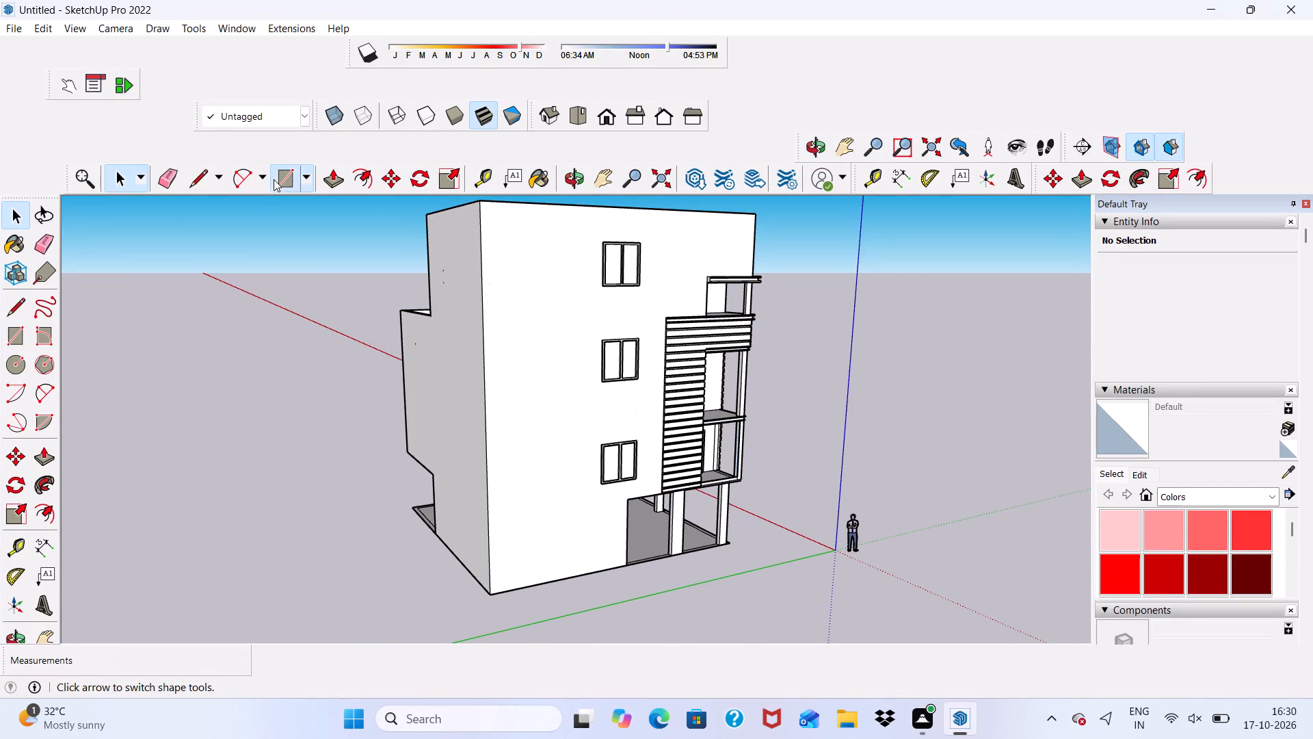
{"action": "scroll", "coordinate": [565, 265], "scroll_direction": "up", "scroll_amount": 4}
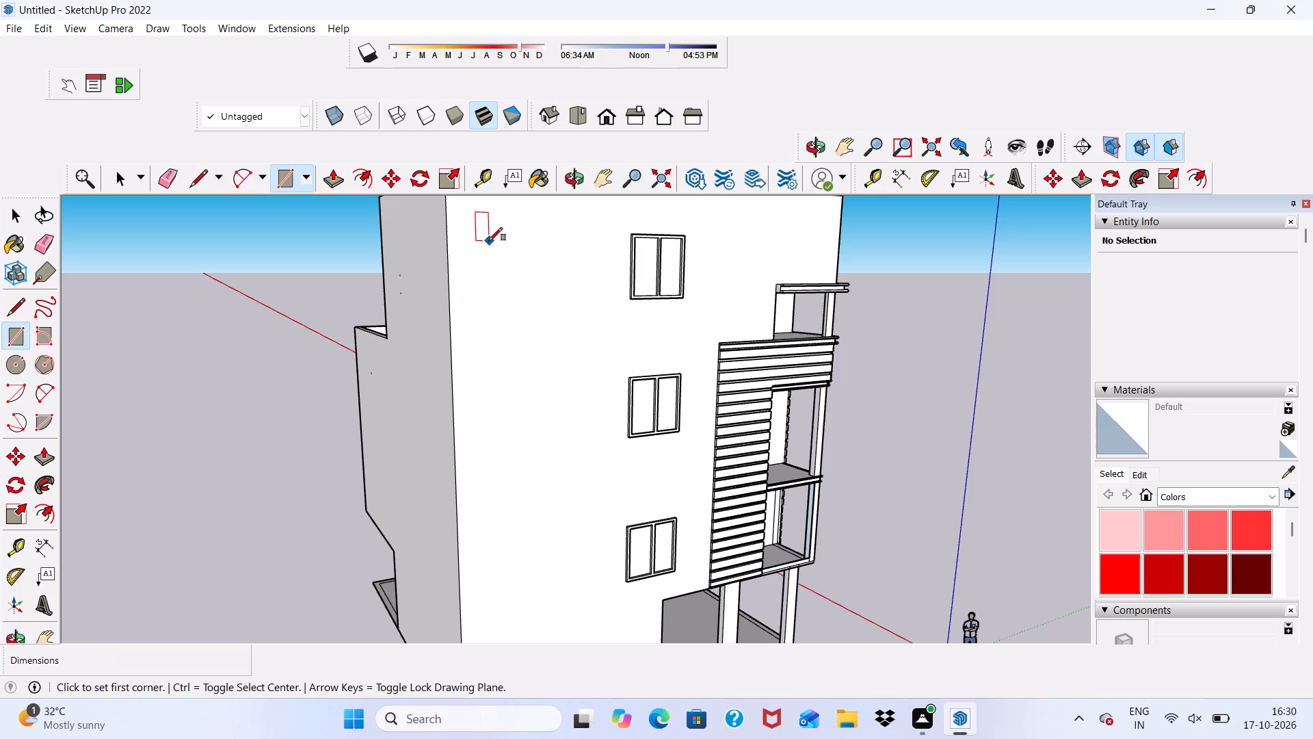
{"action": "left_click", "coordinate": [489, 241]}
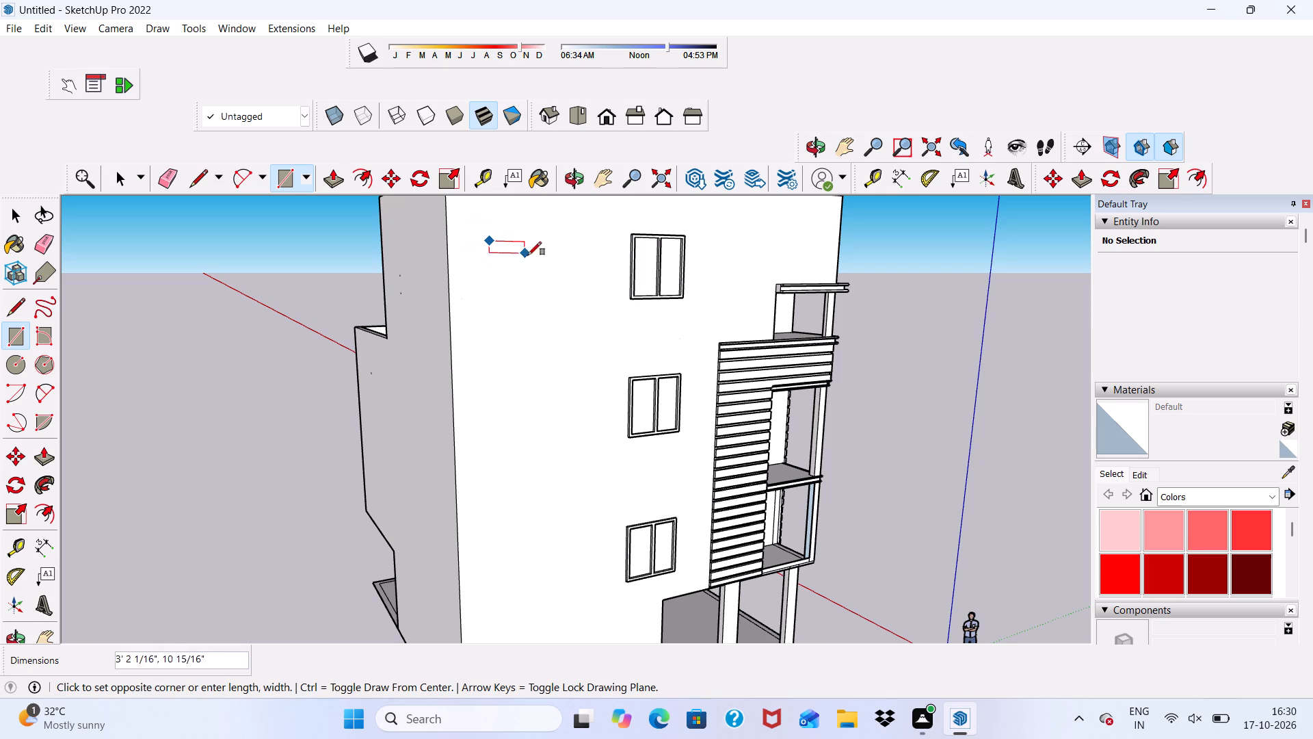
{"action": "left_click", "coordinate": [536, 347]}
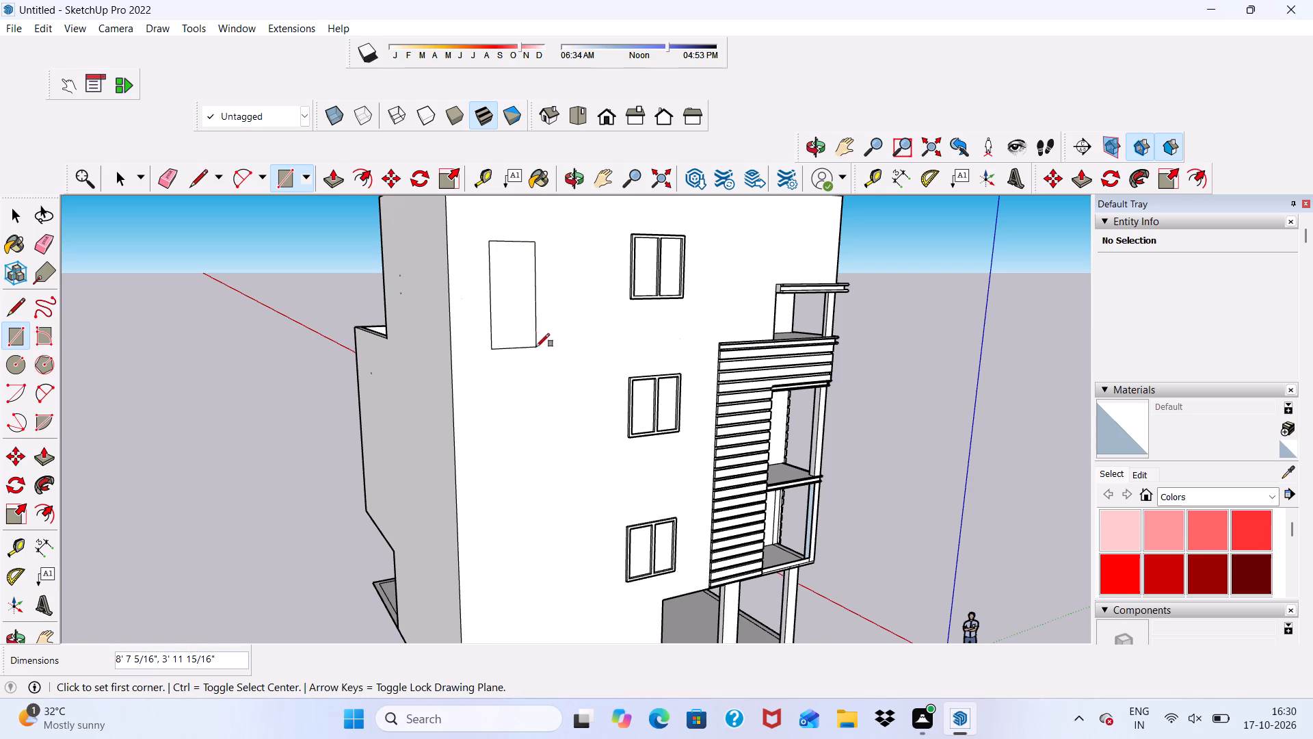
Copy the tall rectangle about 13' straight down the side wall, beside the middle window.
{"action": "key", "text": "space"}
{"action": "left_click", "coordinate": [507, 289]}
{"action": "left_click", "coordinate": [507, 289]}
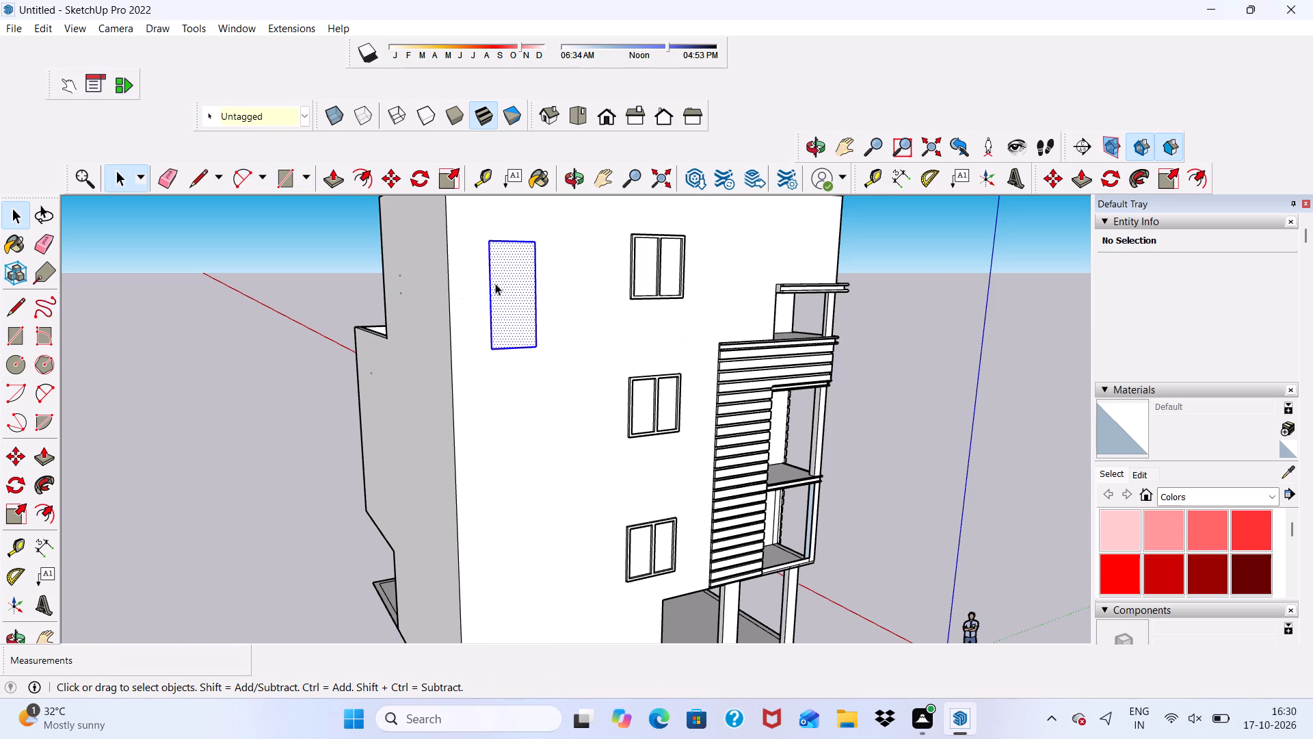
{"action": "left_click", "coordinate": [388, 172]}
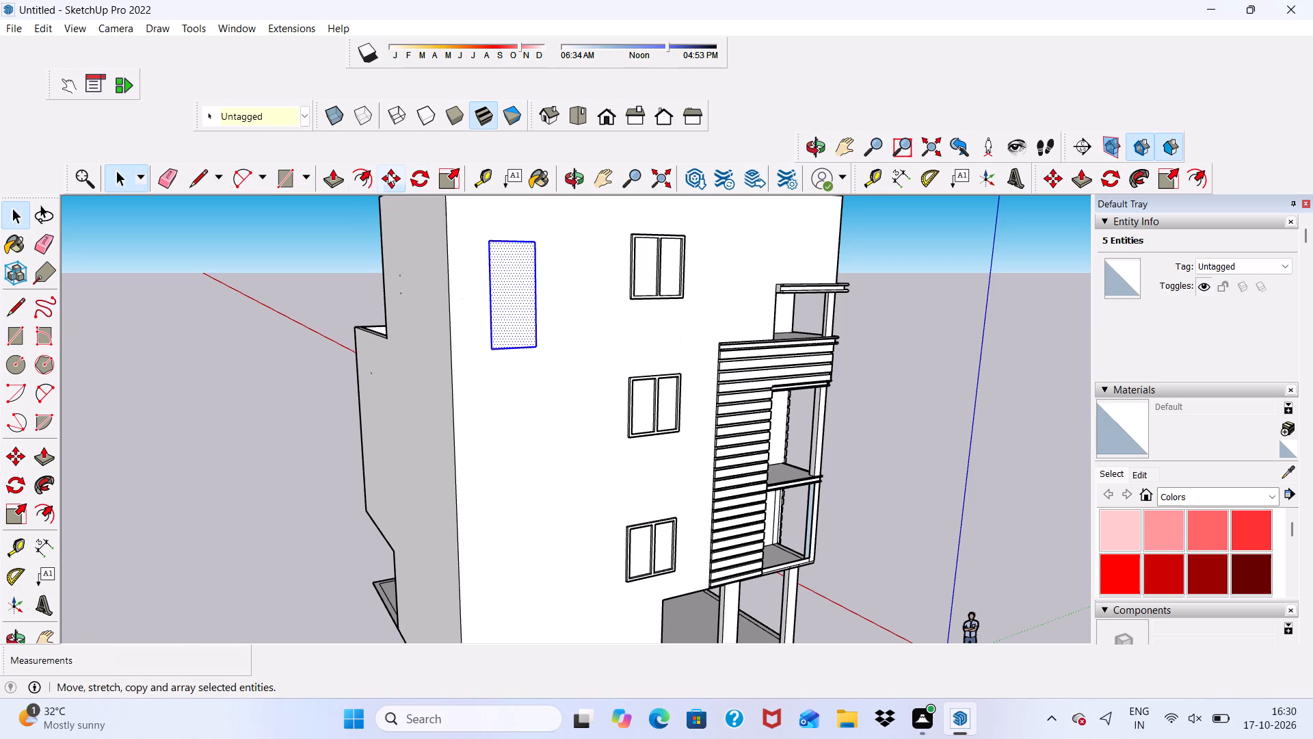
{"action": "left_click", "coordinate": [505, 333]}
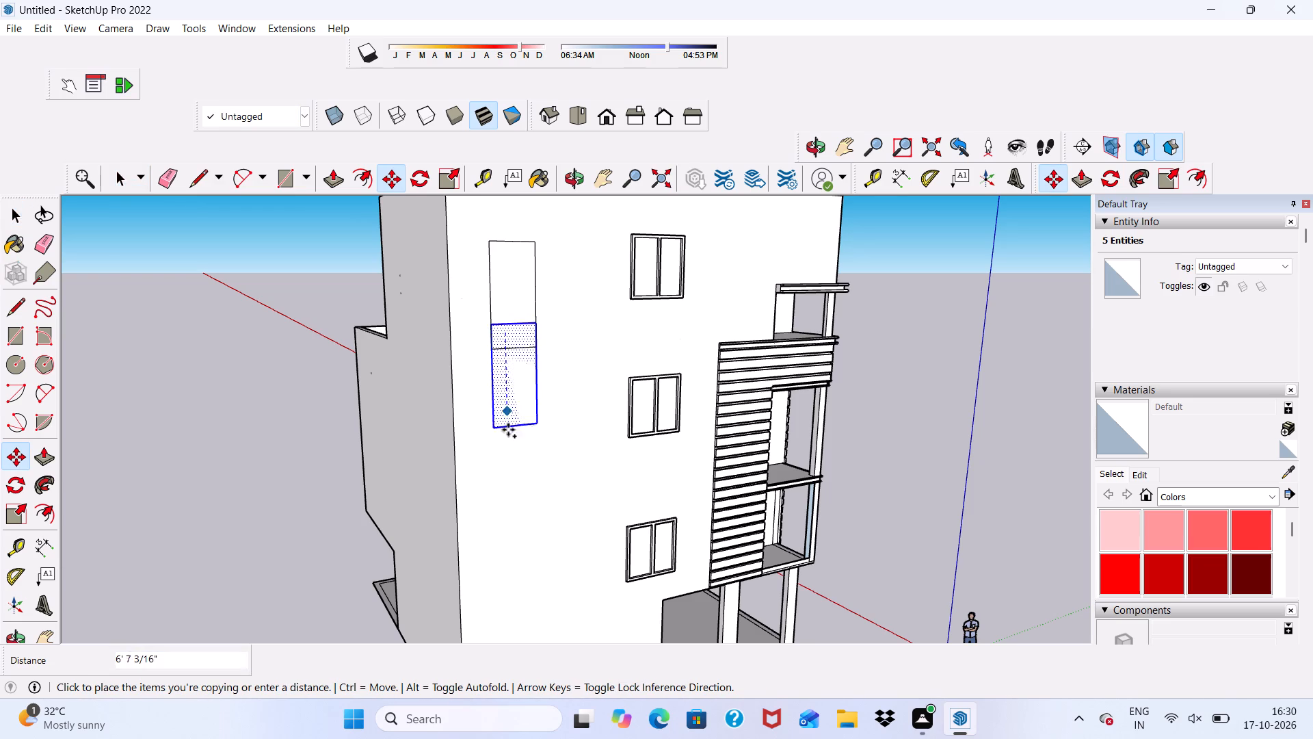
{"action": "left_click", "coordinate": [506, 485]}
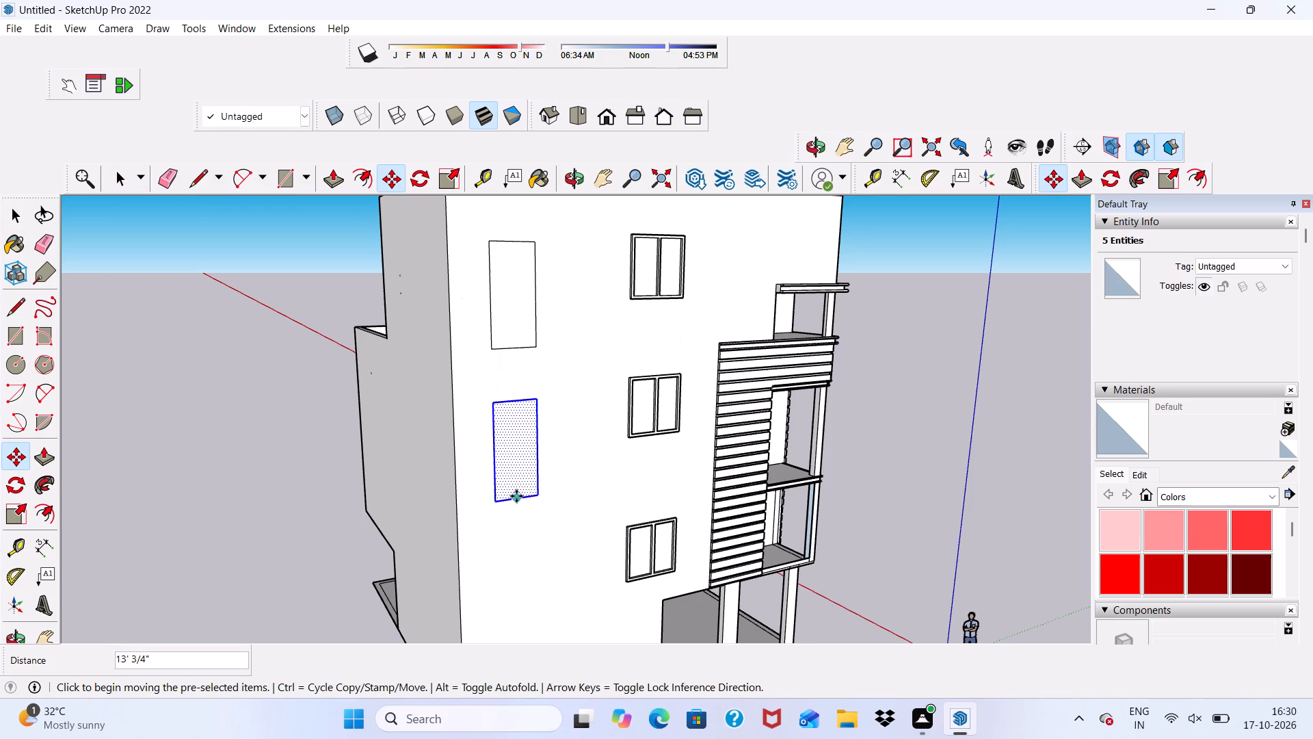
Copy the middle rectangle about 15' 8" farther down the side wall, near the bottom window's level.
{"action": "left_click", "coordinate": [516, 496]}
{"action": "scroll", "coordinate": [532, 539], "scroll_direction": "down", "scroll_amount": 5}
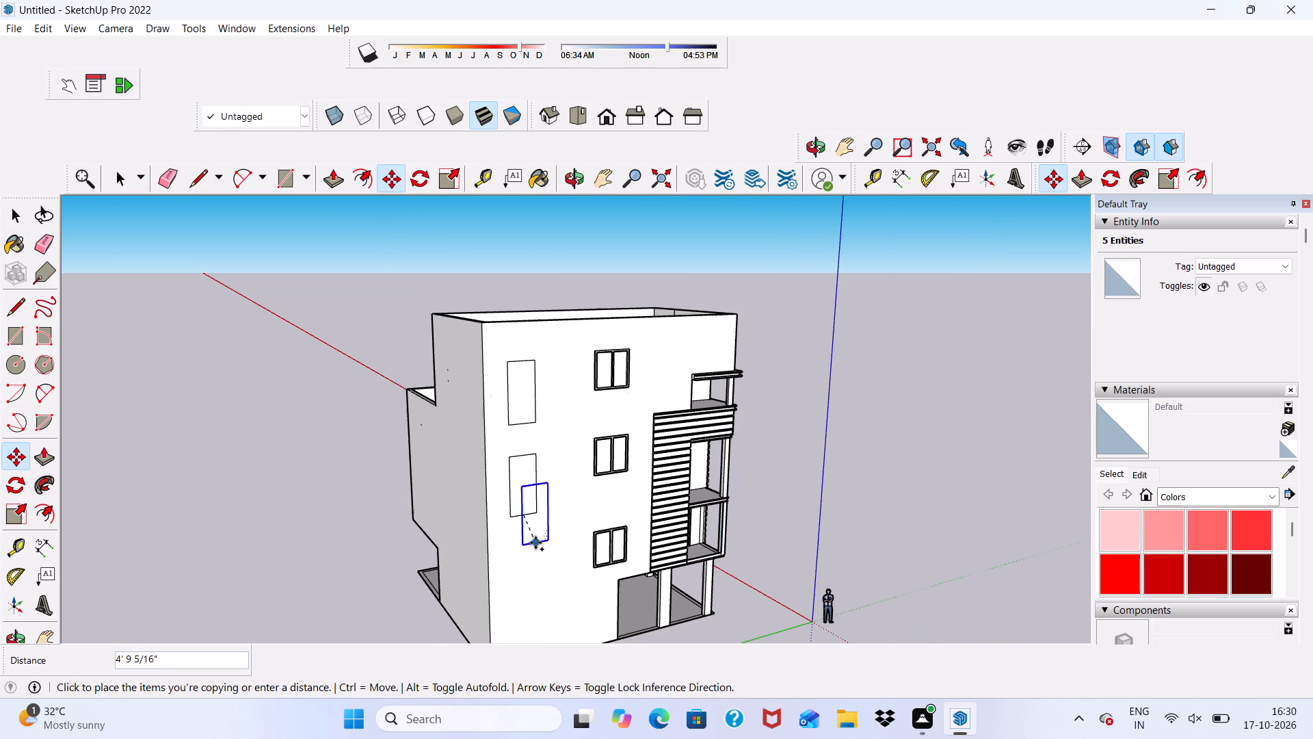
{"action": "left_click", "coordinate": [531, 618]}
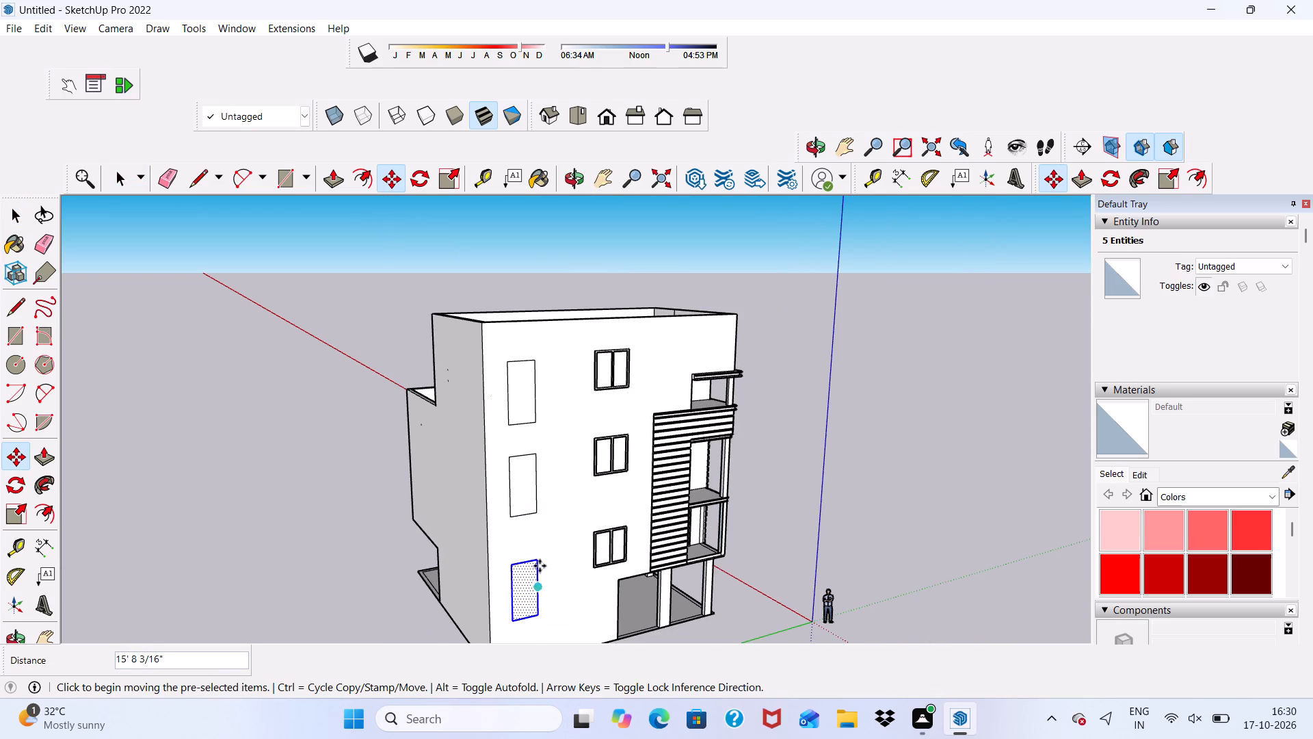
{"action": "key", "text": "space"}
{"action": "left_click_drag", "start_coordinate": [792, 438], "coordinate": [781, 434]}
Offset the top tall rectangle's outline outward by 3" to form a frame.
{"action": "scroll", "coordinate": [737, 432], "scroll_direction": "down", "scroll_amount": 1}
{"action": "middle_click_drag", "start_coordinate": [734, 431], "coordinate": [600, 409]}
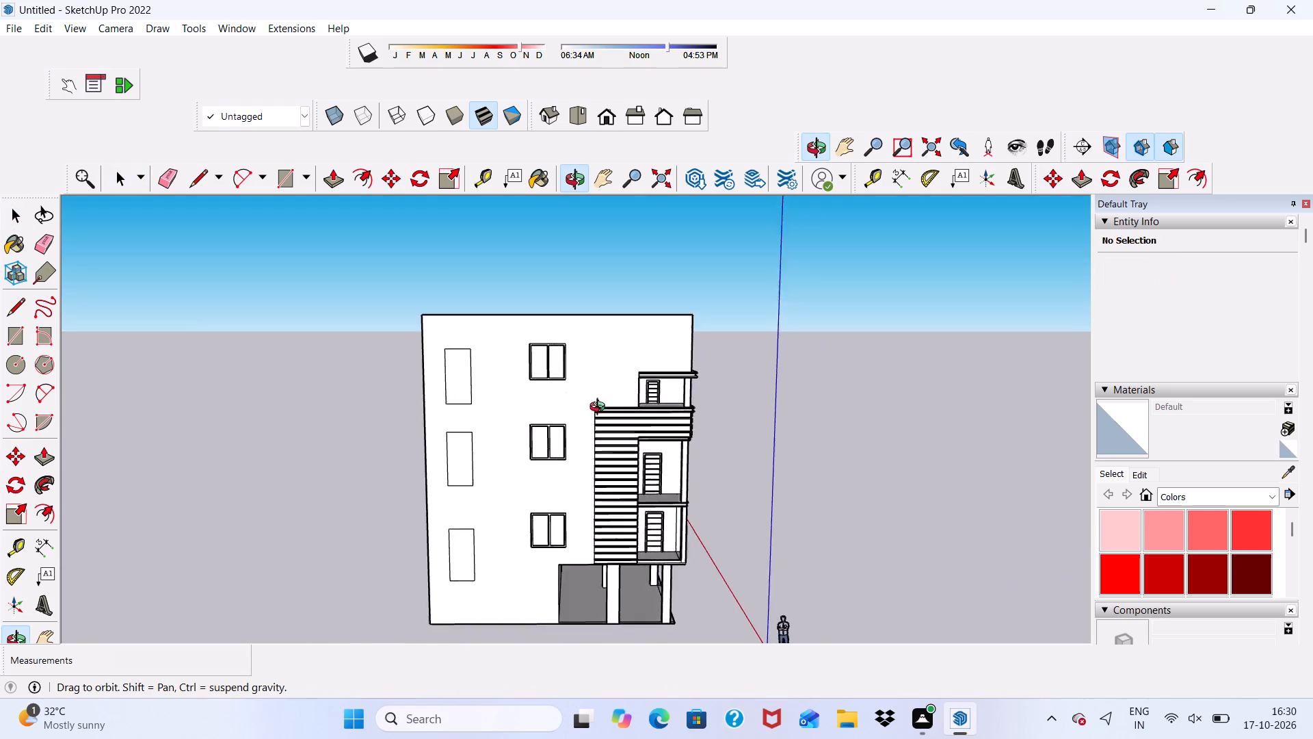
{"action": "middle_click_drag", "start_coordinate": [600, 409], "coordinate": [550, 406]}
{"action": "scroll", "coordinate": [423, 374], "scroll_direction": "up", "scroll_amount": 5}
{"action": "left_click", "coordinate": [438, 361]}
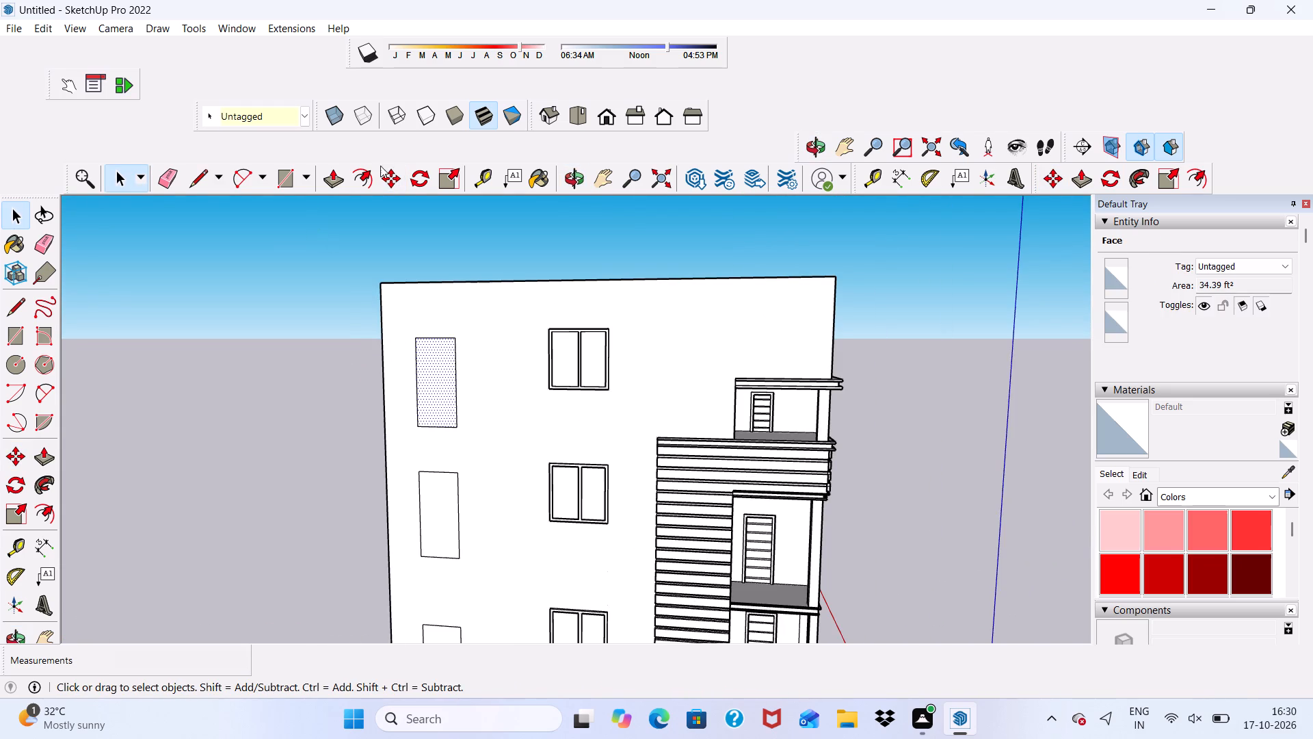
{"action": "left_click", "coordinate": [366, 174]}
{"action": "left_click", "coordinate": [412, 380]}
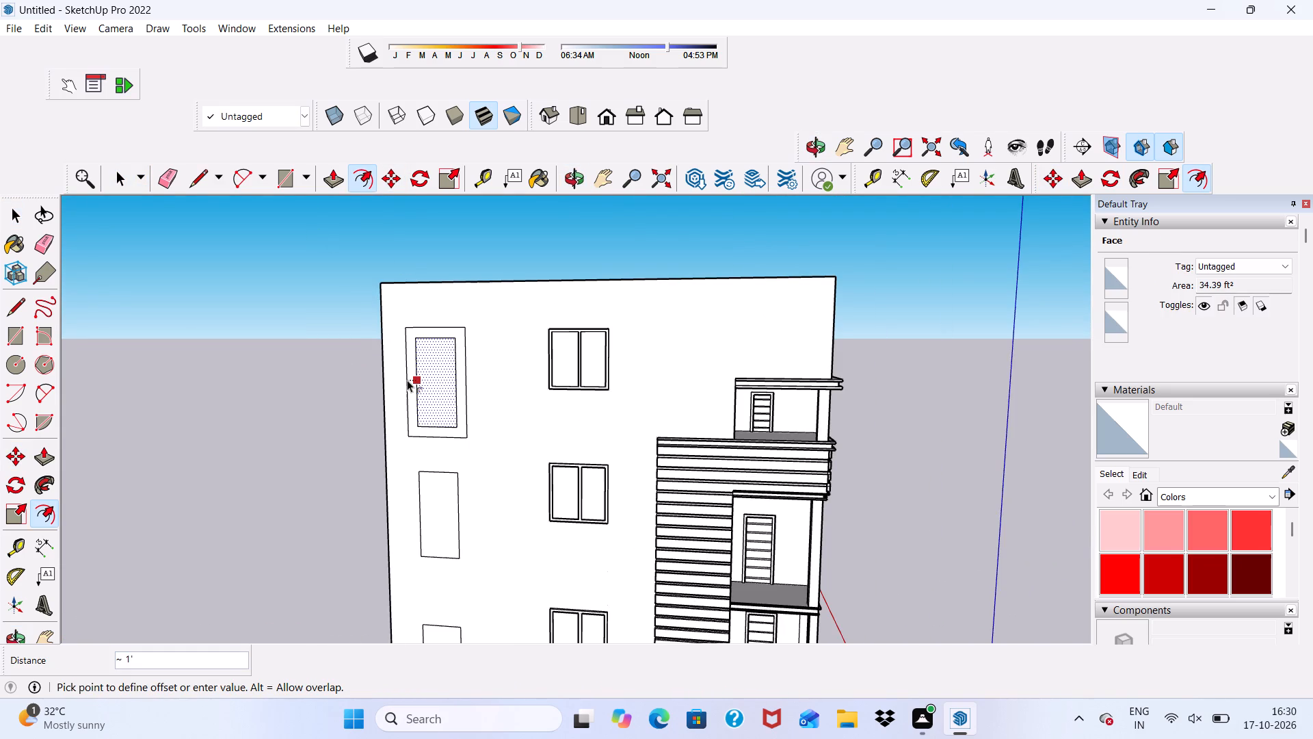
{"action": "type", "text": "3\""}
{"action": "key", "text": "Return"}
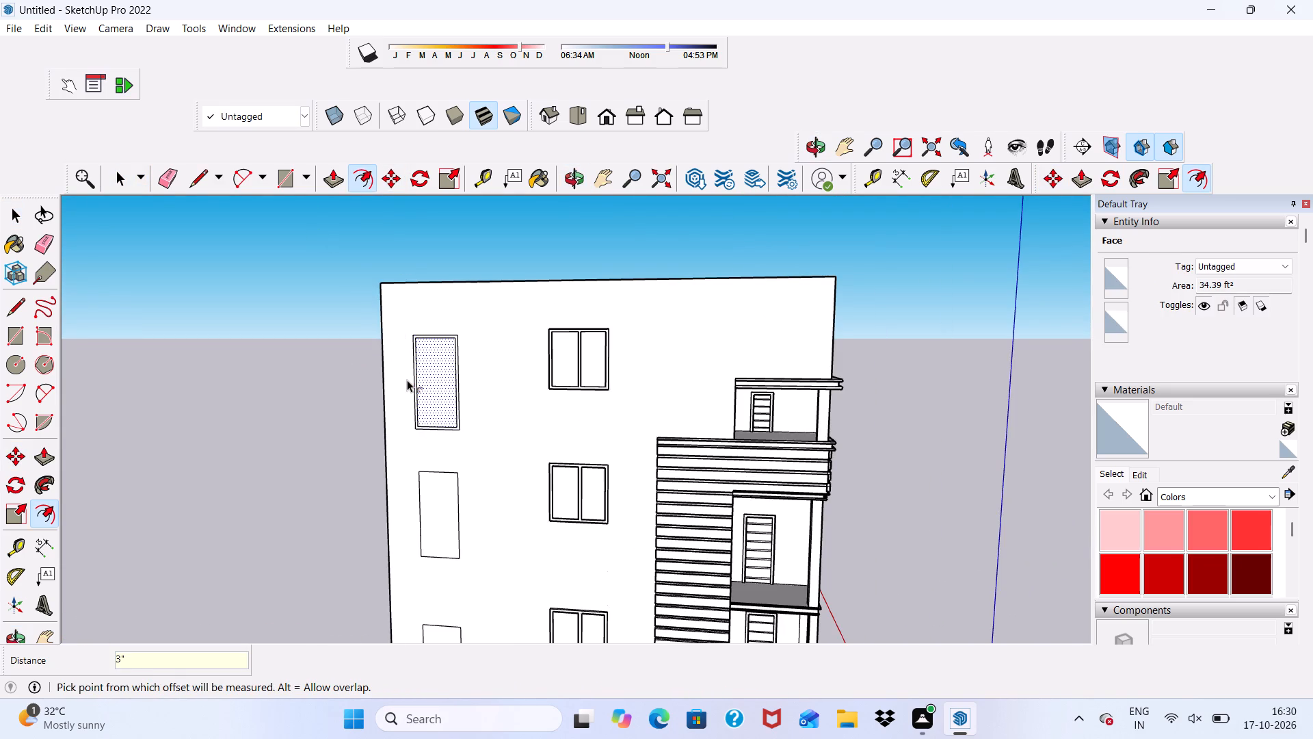
Offset the middle tall rectangle's outline outward by 3" to form a frame.
{"action": "scroll", "coordinate": [433, 417], "scroll_direction": "up", "scroll_amount": 2}
{"action": "key", "text": "space"}
{"action": "left_click", "coordinate": [419, 528]}
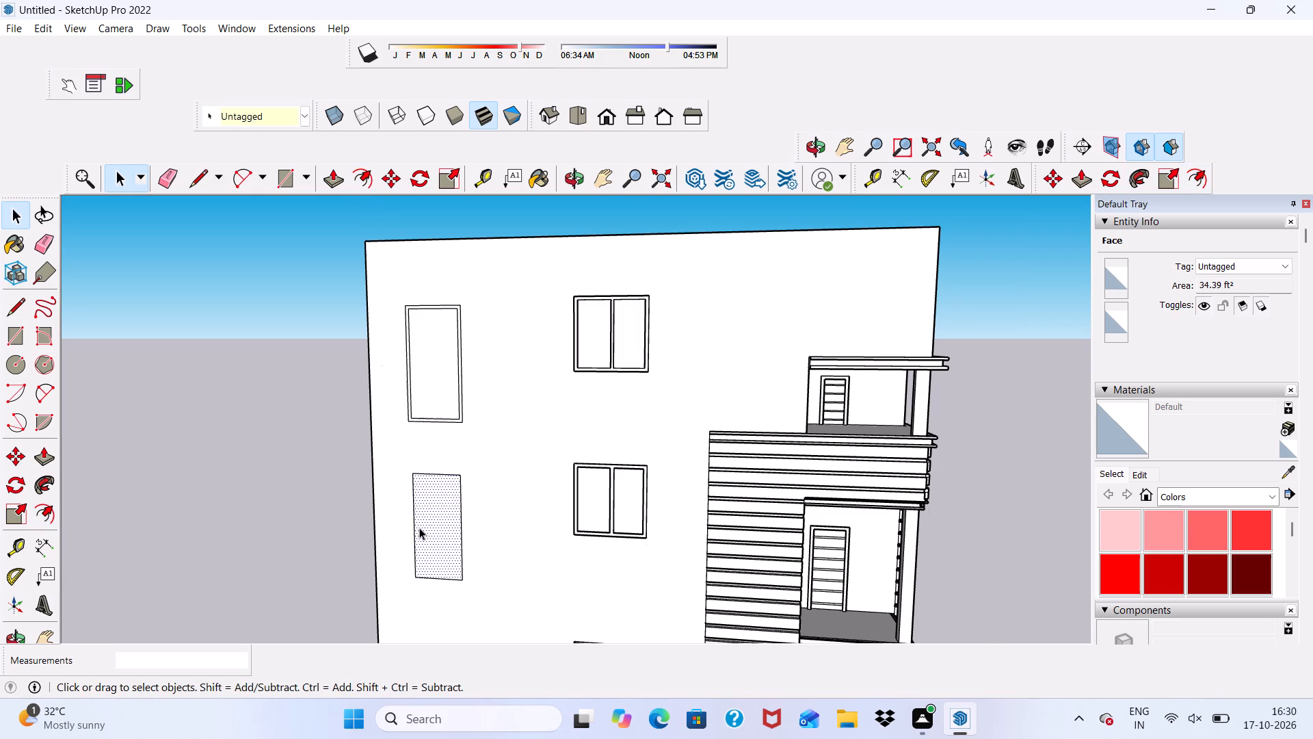
{"action": "left_click", "coordinate": [364, 167]}
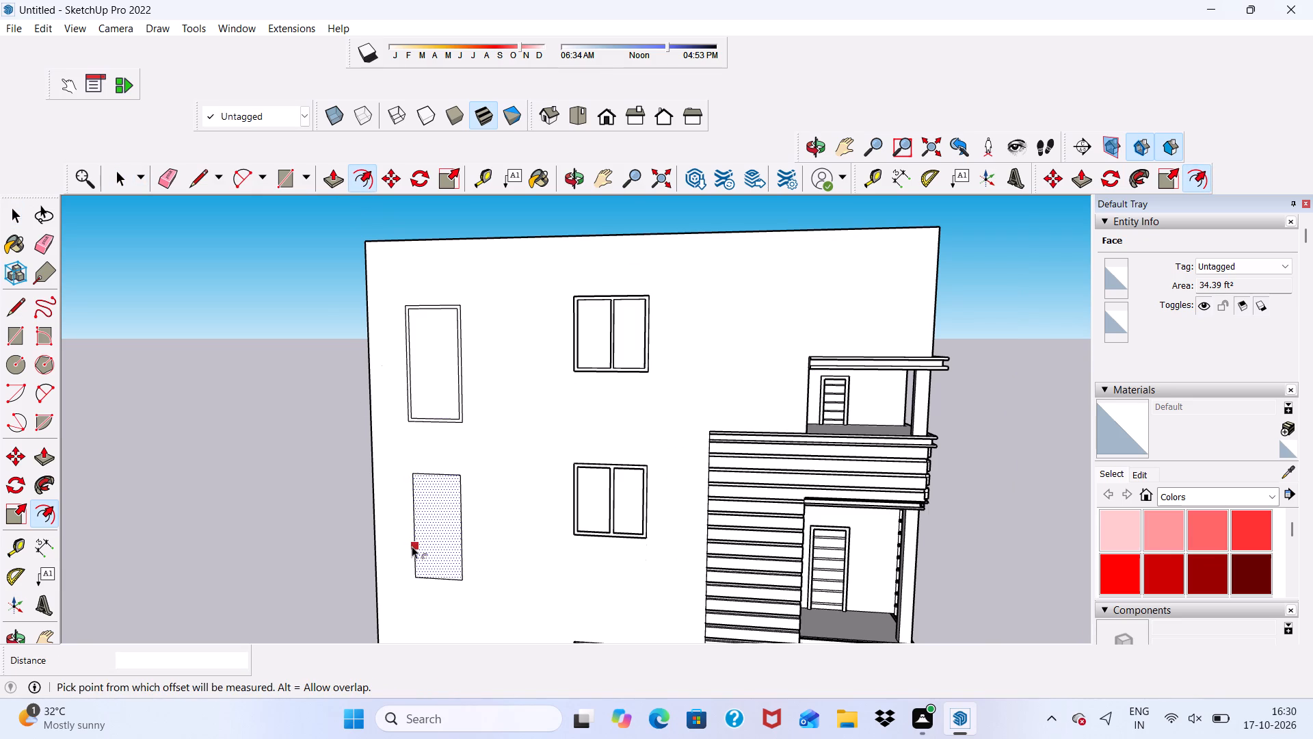
{"action": "left_click", "coordinate": [412, 546]}
{"action": "type", "text": "3\""}
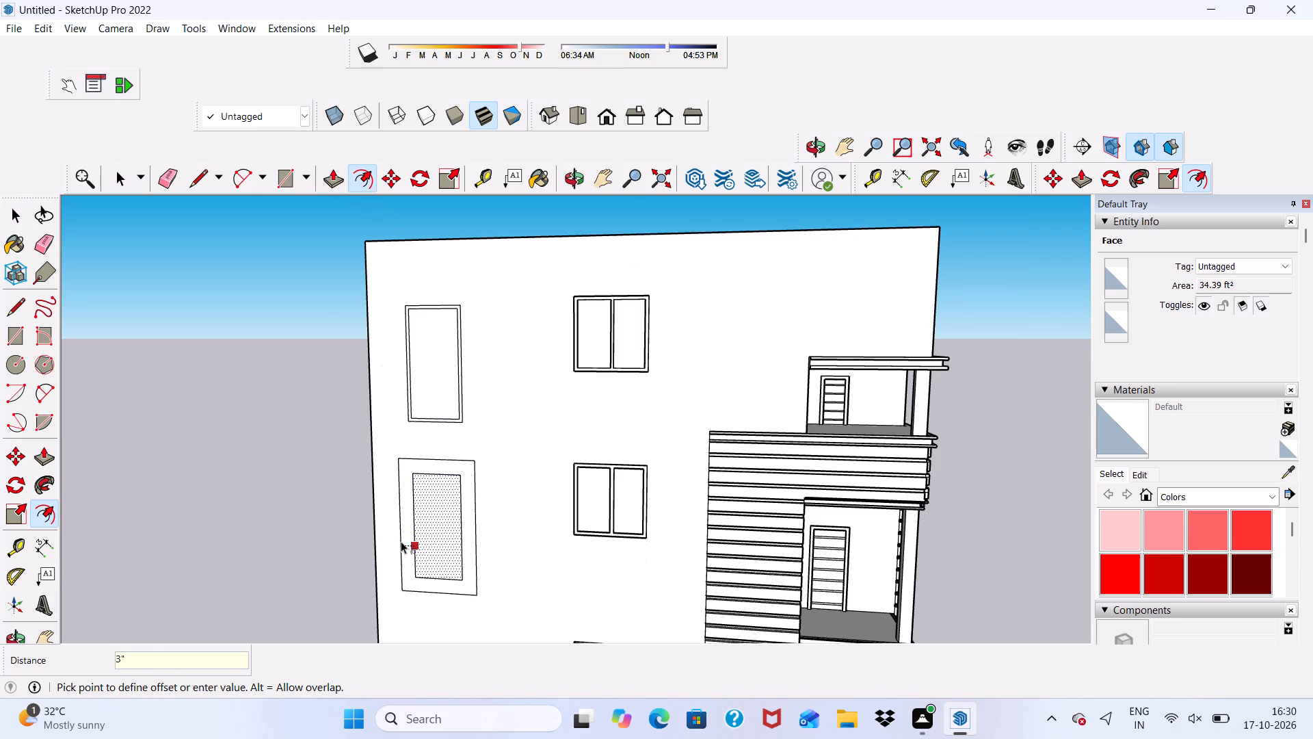
{"action": "key", "text": "Return"}
Offset the bottom tall rectangle's outline outward by 3" to form a frame.
{"action": "scroll", "coordinate": [460, 476], "scroll_direction": "down", "scroll_amount": 6}
{"action": "scroll", "coordinate": [446, 294], "scroll_direction": "down", "scroll_amount": 5}
{"action": "scroll", "coordinate": [492, 591], "scroll_direction": "up", "scroll_amount": 2}
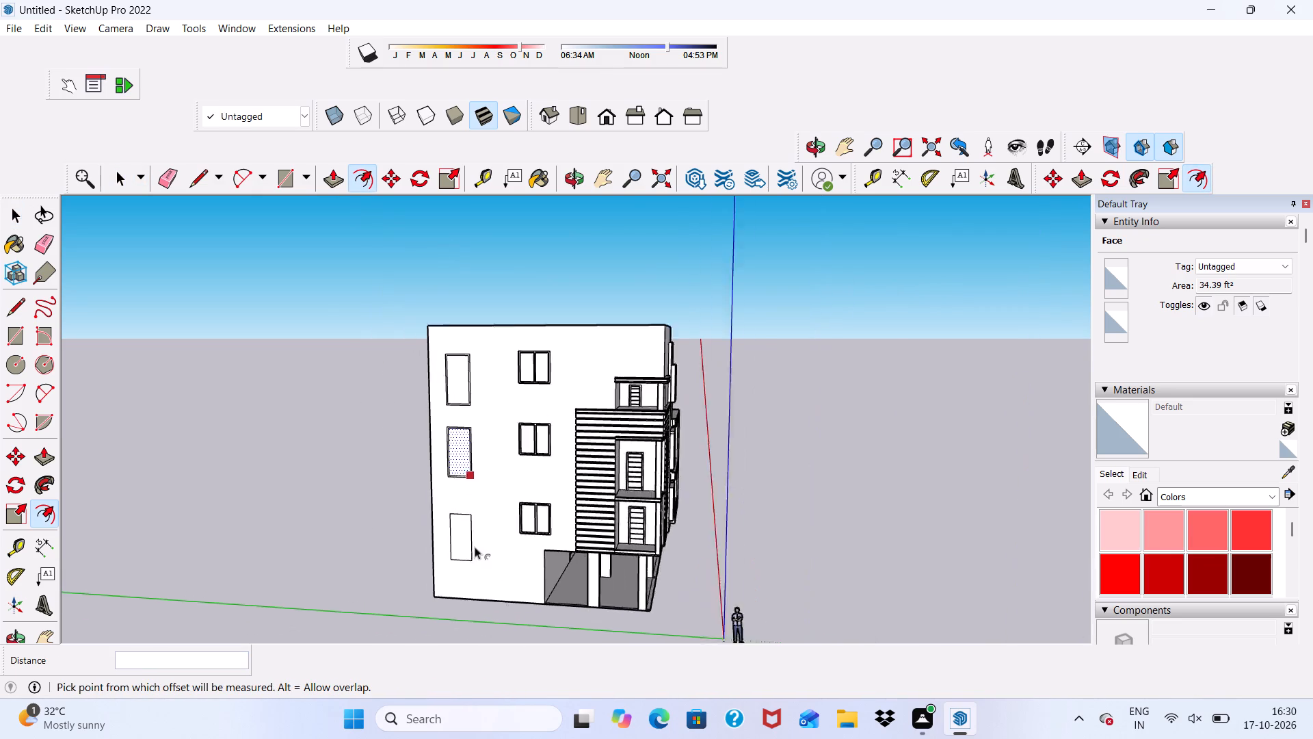
{"action": "scroll", "coordinate": [475, 547], "scroll_direction": "up", "scroll_amount": 4}
{"action": "key", "text": "space"}
{"action": "left_click", "coordinate": [455, 538]}
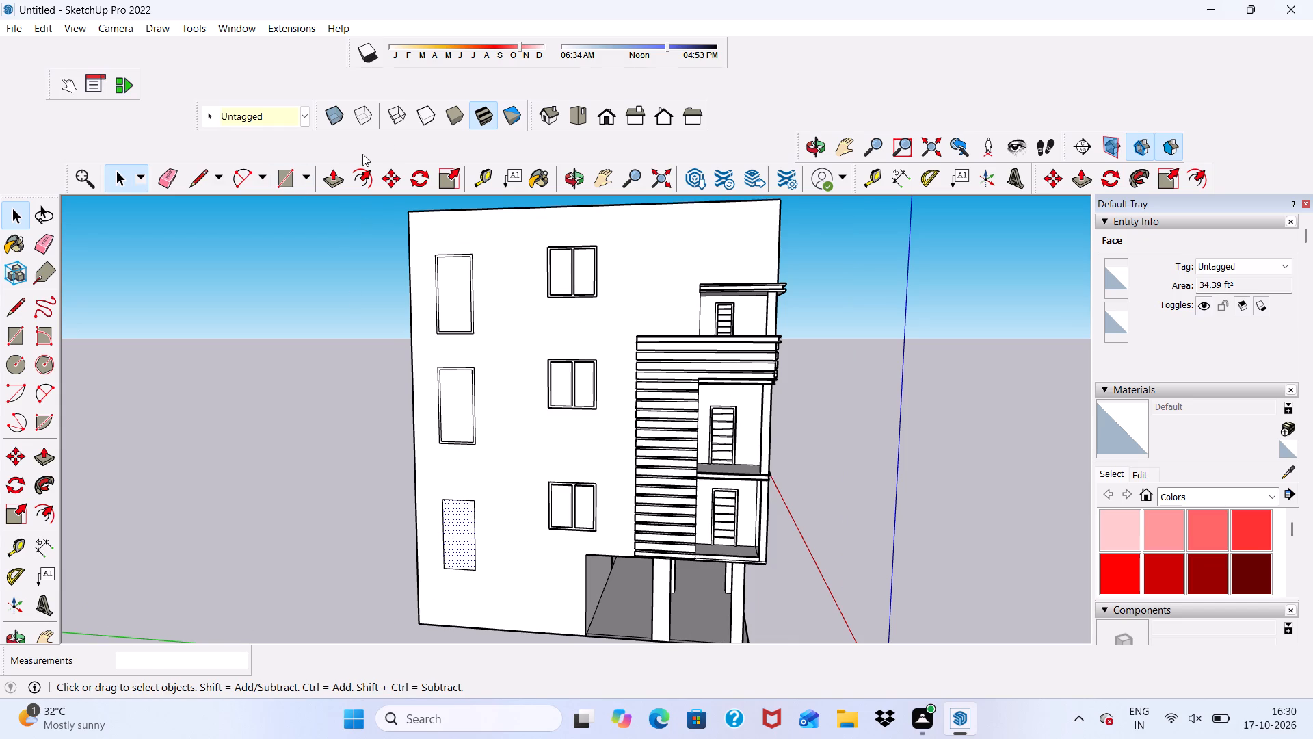
{"action": "left_click", "coordinate": [365, 172]}
{"action": "scroll", "coordinate": [444, 516], "scroll_direction": "up", "scroll_amount": 1}
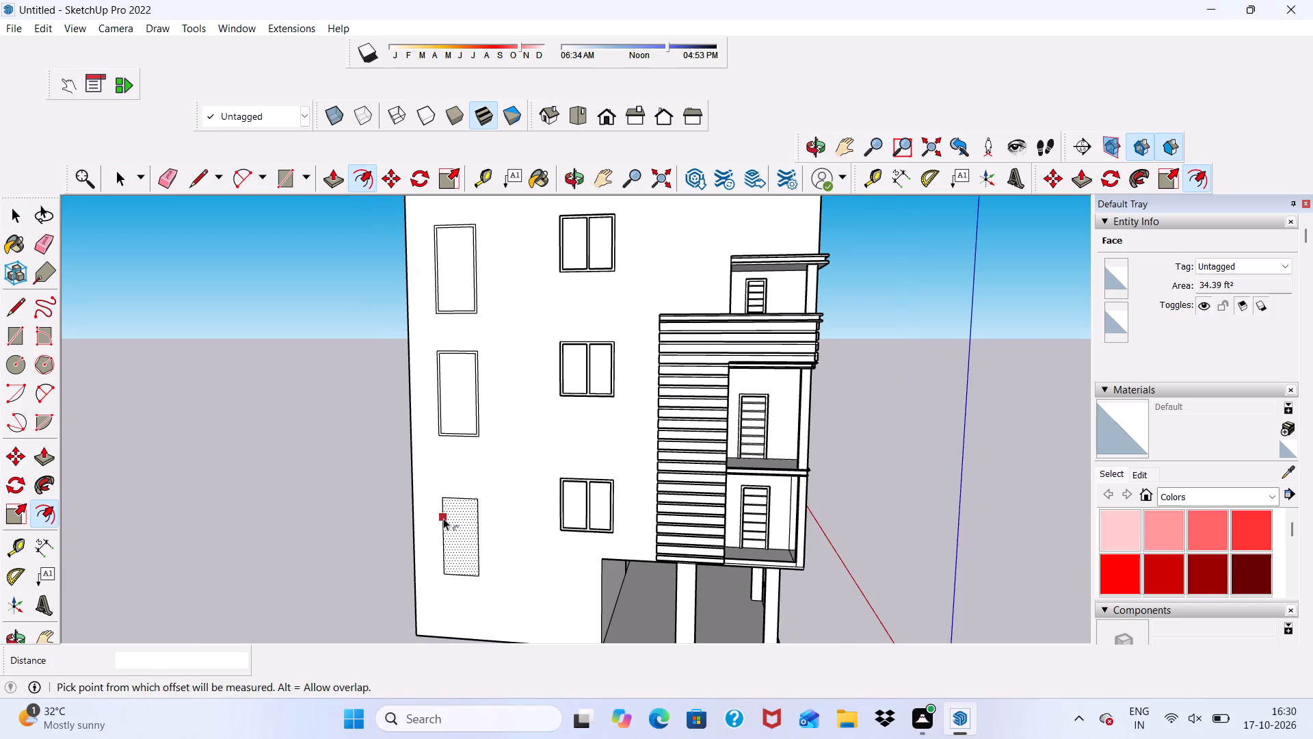
{"action": "left_click", "coordinate": [442, 518]}
{"action": "type", "text": "3\""}
{"action": "key", "text": "Return"}
{"action": "key", "text": "space"}
Push/Pull the top tall rectangle's frame face outward 3" from the side wall.
{"action": "scroll", "coordinate": [440, 517], "scroll_direction": "up", "scroll_amount": 1}
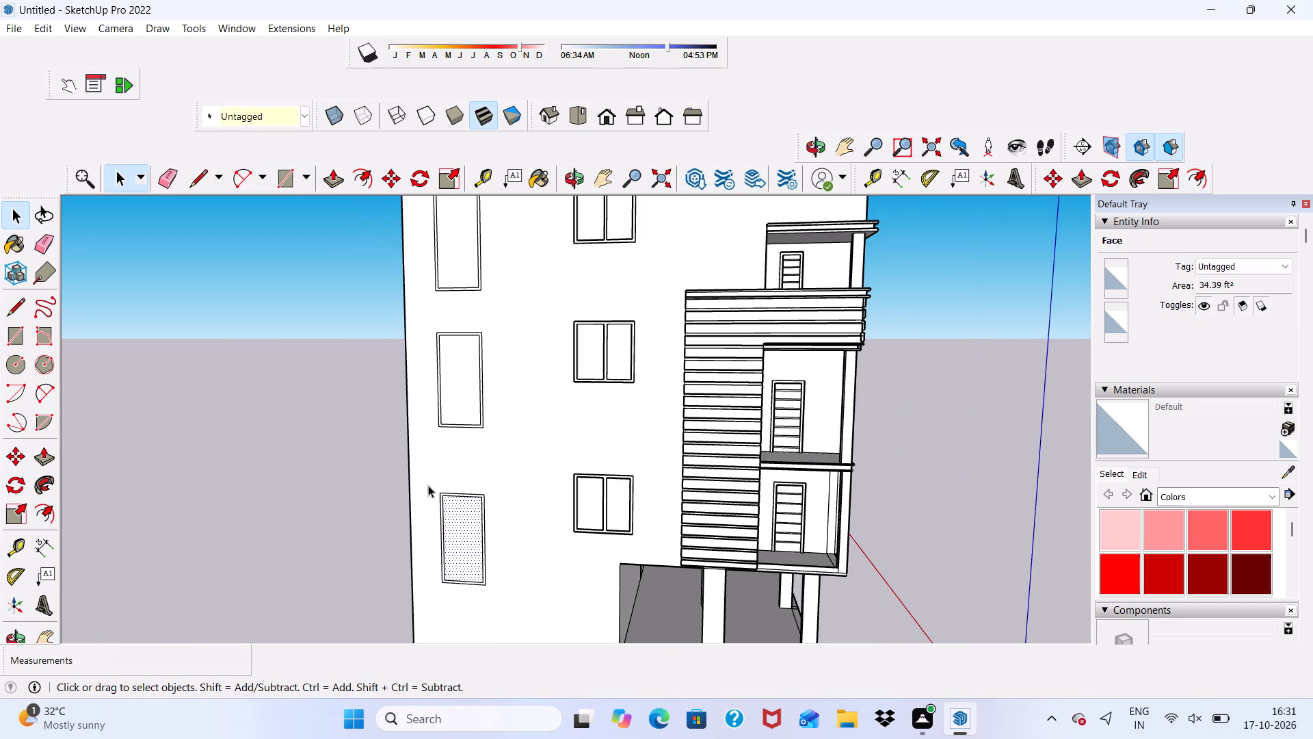
{"action": "scroll", "coordinate": [343, 161], "scroll_direction": "up", "scroll_amount": 5}
{"action": "left_click", "coordinate": [323, 186]}
{"action": "scroll", "coordinate": [417, 263], "scroll_direction": "up", "scroll_amount": 6}
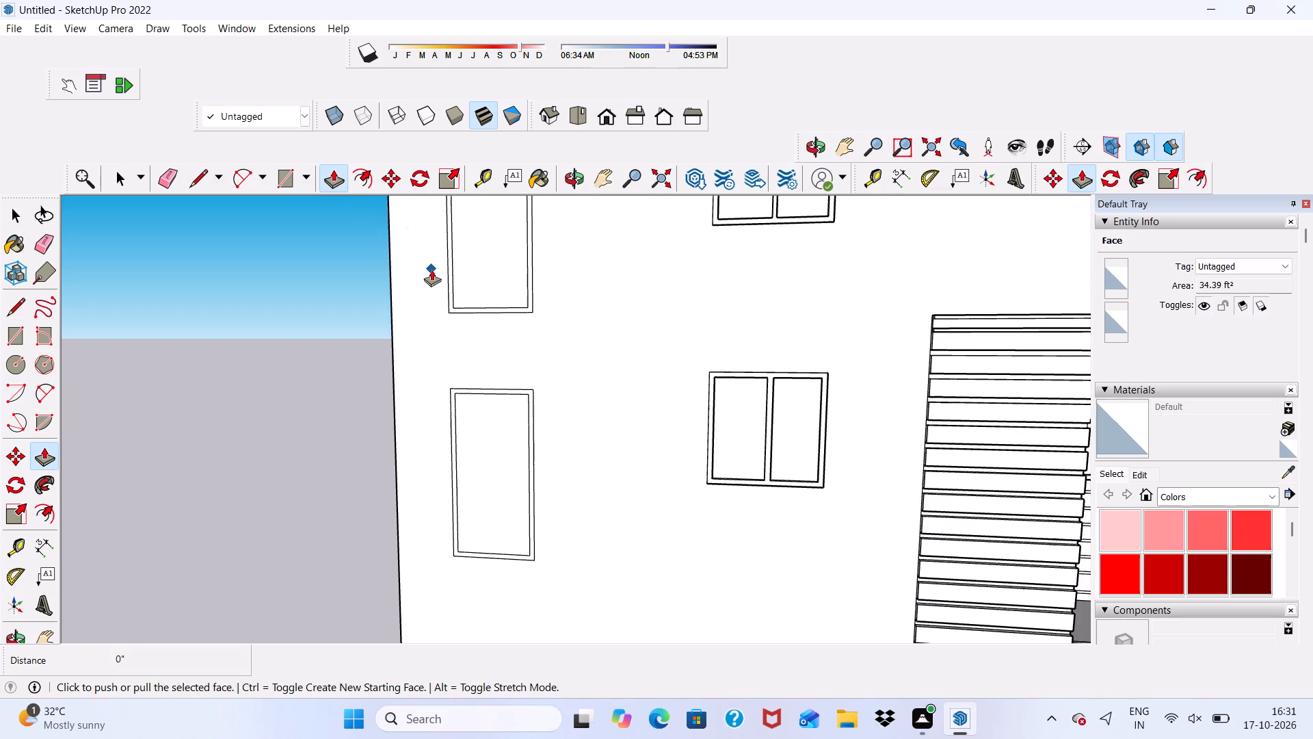
{"action": "scroll", "coordinate": [446, 298], "scroll_direction": "up", "scroll_amount": 4}
{"action": "key", "text": "space"}
{"action": "scroll", "coordinate": [452, 307], "scroll_direction": "up", "scroll_amount": 3}
{"action": "left_click", "coordinate": [452, 307]}
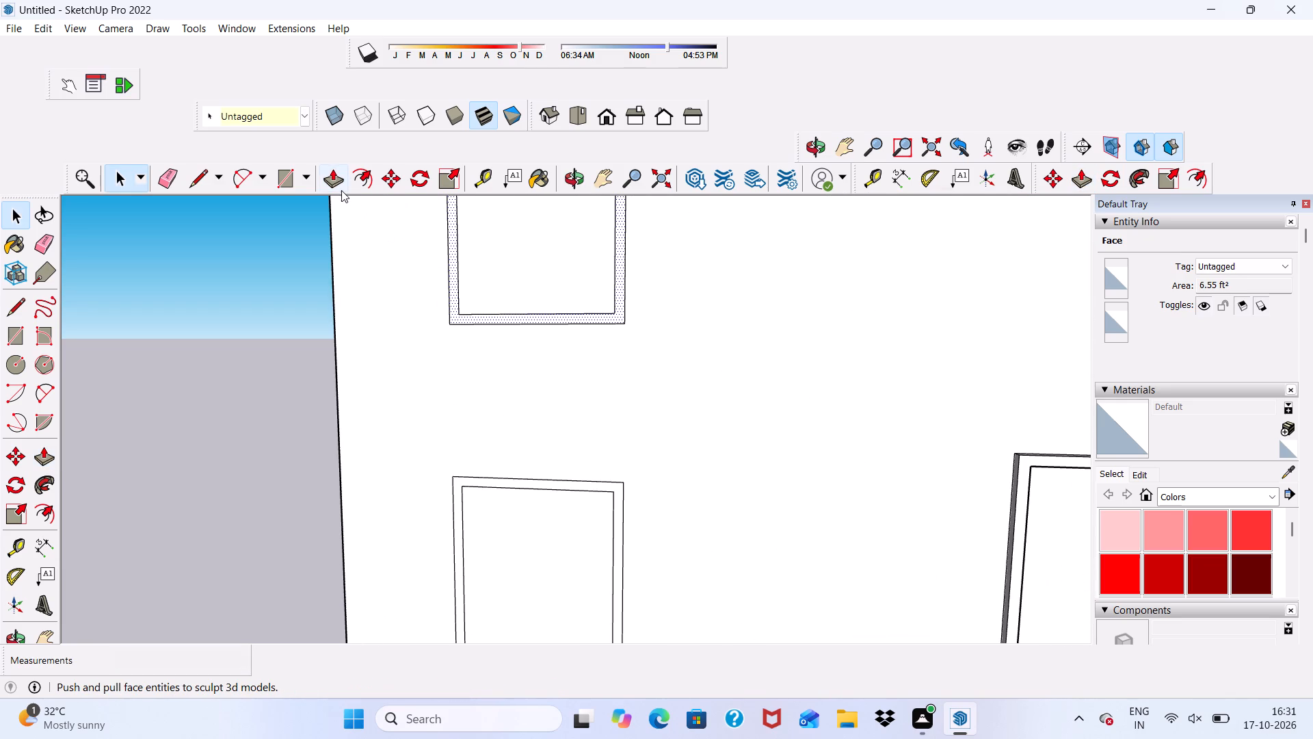
{"action": "left_click", "coordinate": [338, 187]}
{"action": "left_click", "coordinate": [455, 308]}
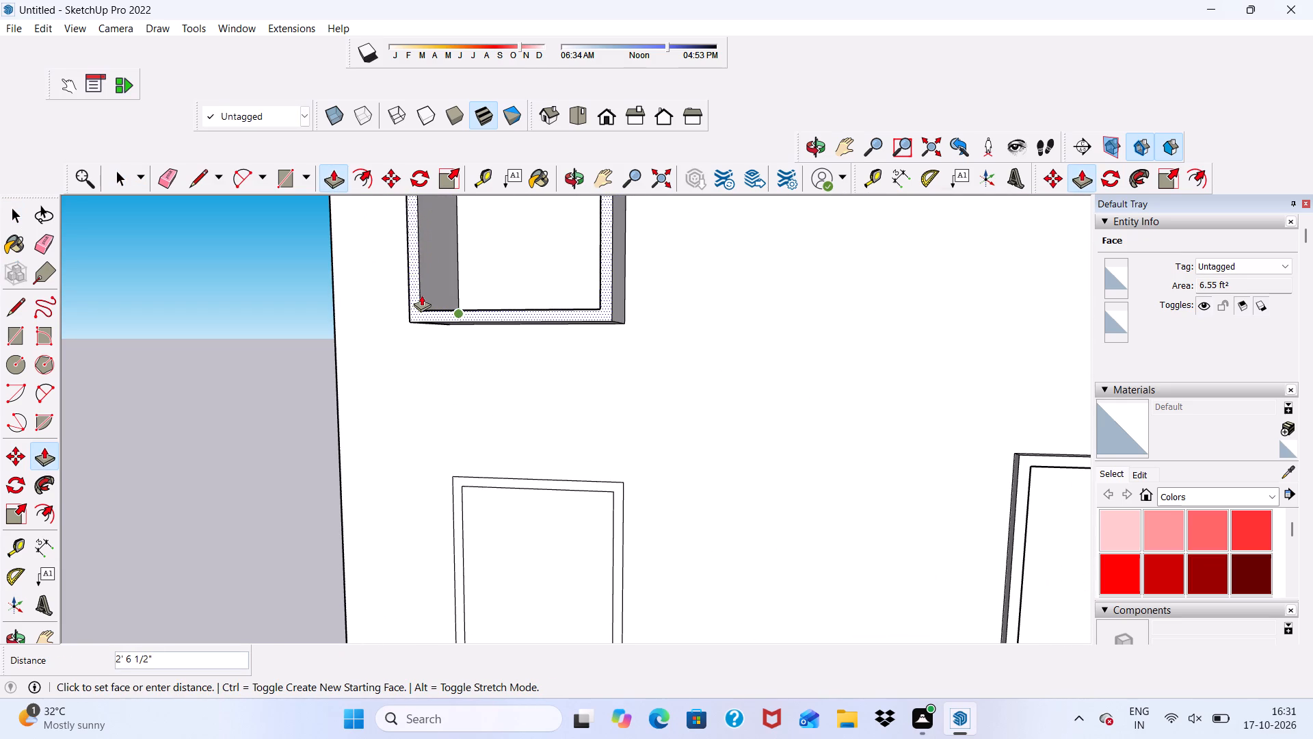
{"action": "type", "text": "3\""}
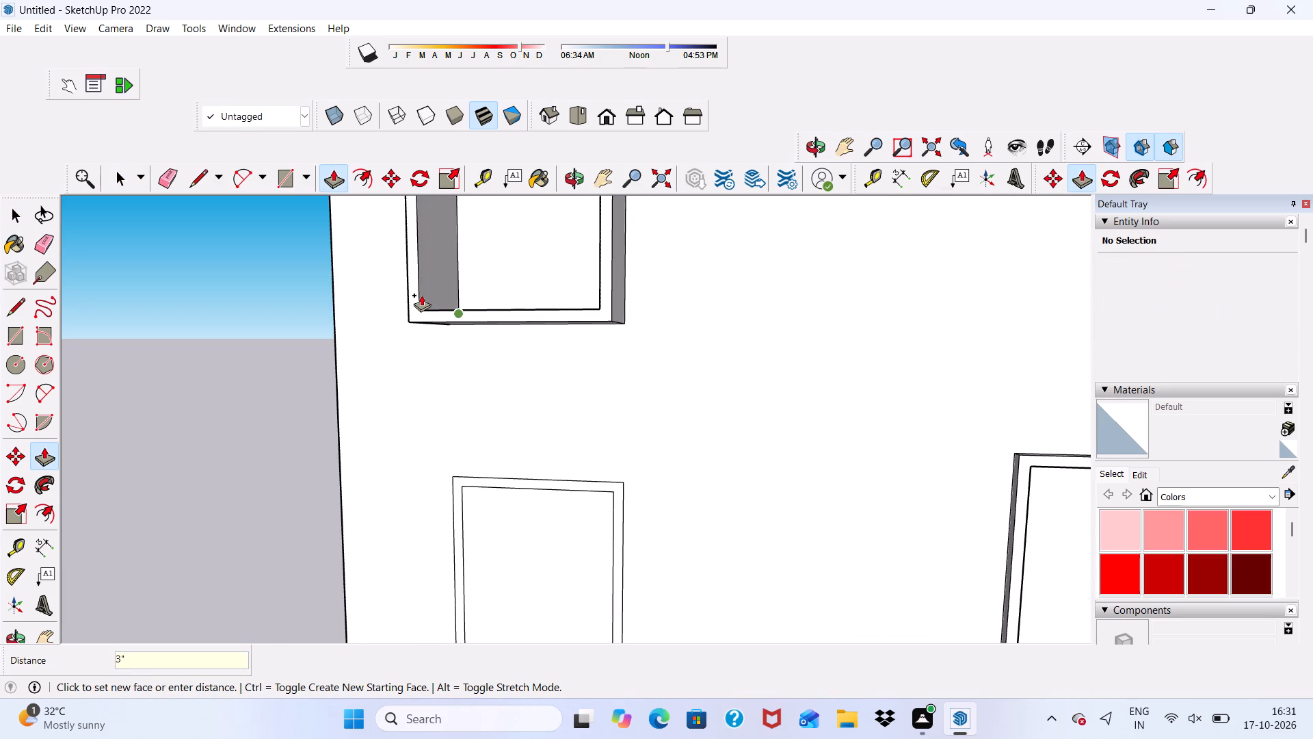
{"action": "key", "text": "Return"}
Push/Pull the middle tall rectangle's frame face outward 3" from the side wall.
{"action": "scroll", "coordinate": [421, 295], "scroll_direction": "up", "scroll_amount": 2}
{"action": "scroll", "coordinate": [421, 295], "scroll_direction": "down", "scroll_amount": 8}
{"action": "scroll", "coordinate": [440, 484], "scroll_direction": "up", "scroll_amount": 8}
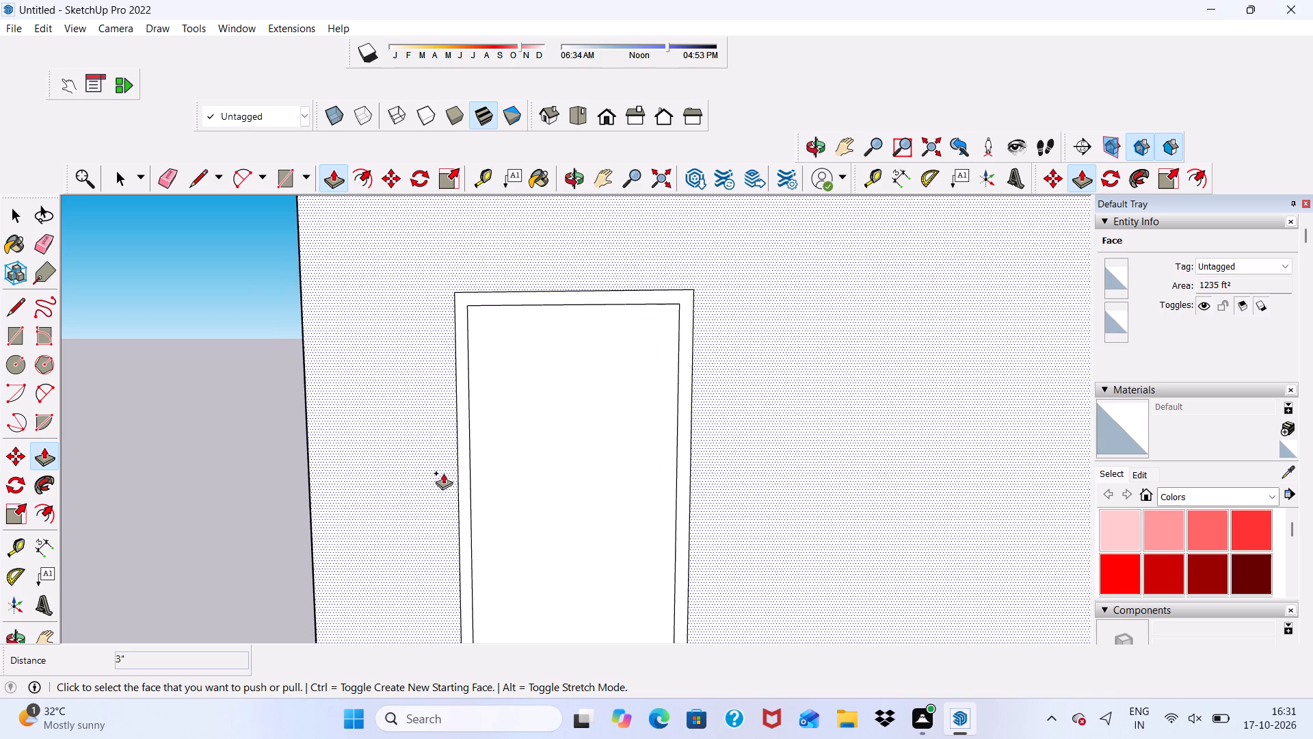
{"action": "scroll", "coordinate": [463, 456], "scroll_direction": "up", "scroll_amount": 2}
{"action": "left_click", "coordinate": [466, 453]}
{"action": "type", "text": "3\""}
{"action": "key", "text": "Return"}
Push/Pull the bottom tall rectangle's frame face outward 3" from the side wall.
{"action": "scroll", "coordinate": [429, 450], "scroll_direction": "down", "scroll_amount": 3}
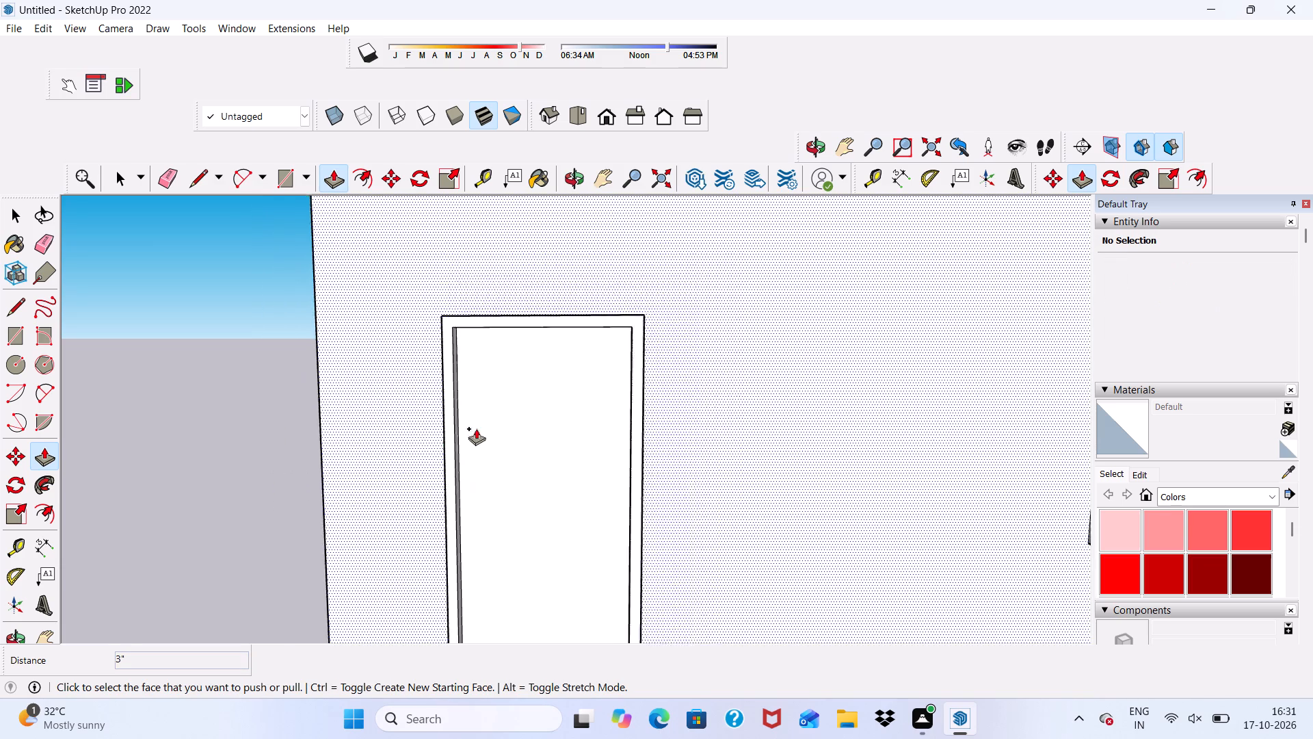
{"action": "scroll", "coordinate": [476, 428], "scroll_direction": "down", "scroll_amount": 20}
{"action": "scroll", "coordinate": [476, 428], "scroll_direction": "down", "scroll_amount": 2}
{"action": "scroll", "coordinate": [540, 476], "scroll_direction": "up", "scroll_amount": 6}
{"action": "scroll", "coordinate": [452, 430], "scroll_direction": "up", "scroll_amount": 7}
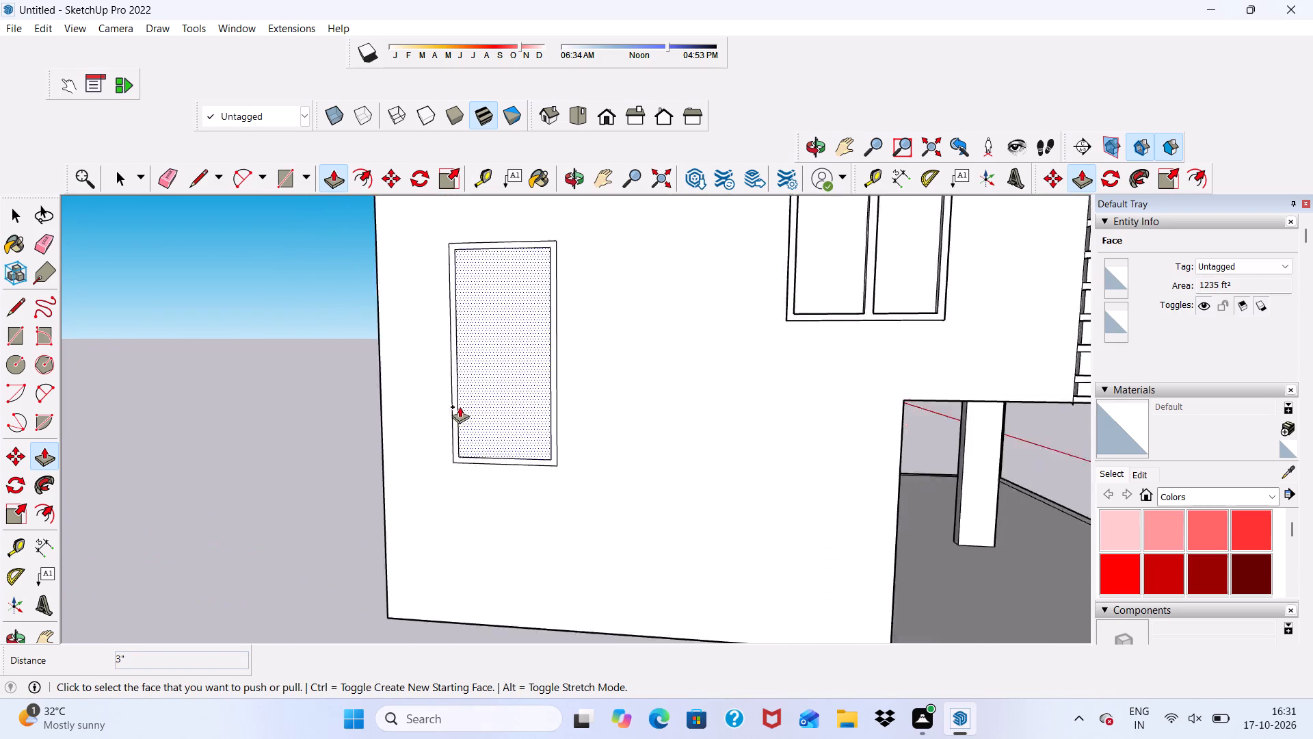
{"action": "scroll", "coordinate": [460, 406], "scroll_direction": "up", "scroll_amount": 13}
{"action": "left_click", "coordinate": [477, 456]}
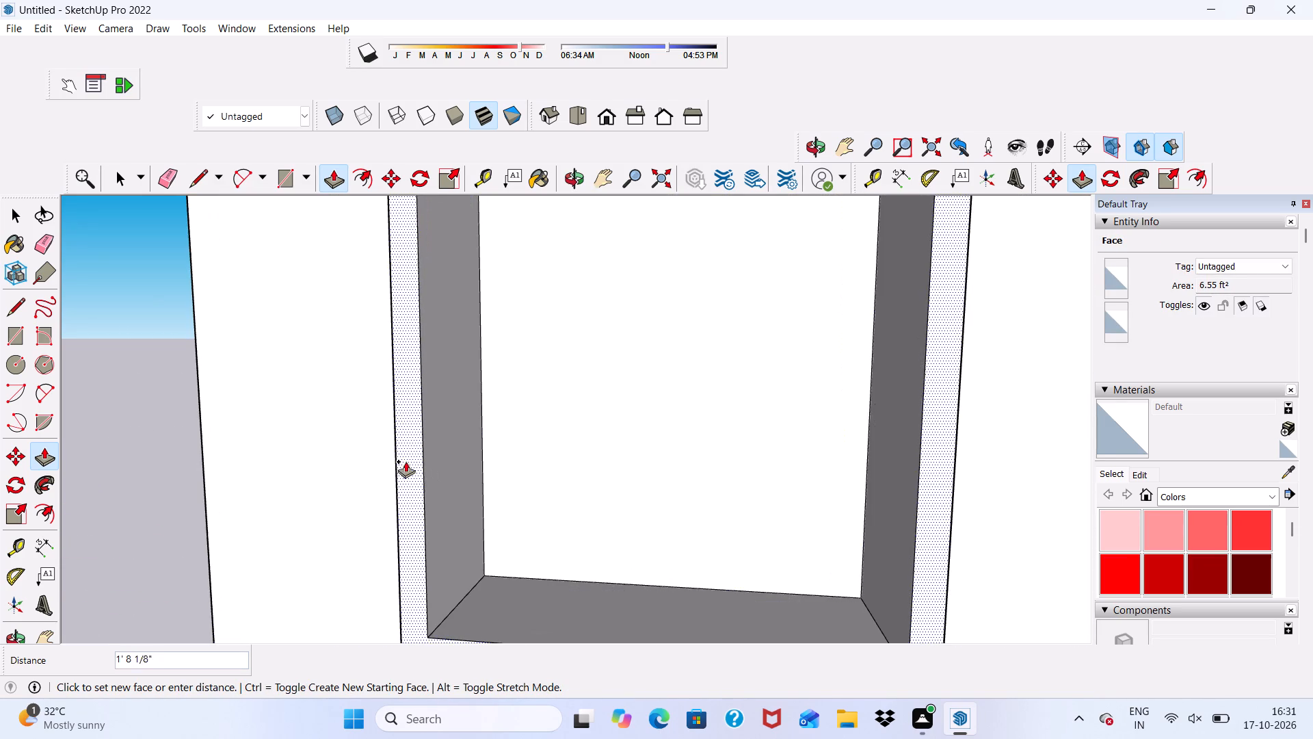
{"action": "type", "text": "3\""}
{"action": "key", "text": "Return"}
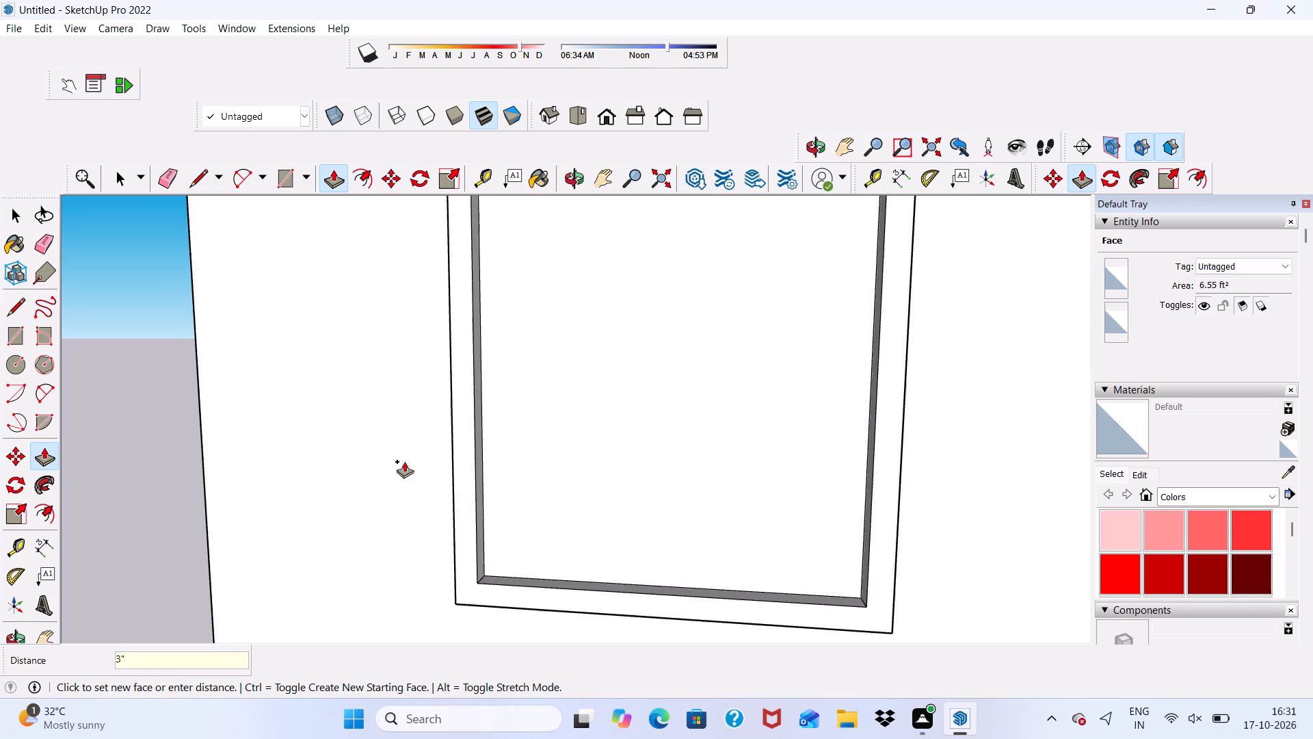
{"action": "key", "text": "space"}
Examine the whole building from around the front corner, checking the side wall's framed openings together with the balconies and cladding.
{"action": "scroll", "coordinate": [391, 461], "scroll_direction": "down", "scroll_amount": 20}
{"action": "scroll", "coordinate": [391, 461], "scroll_direction": "down", "scroll_amount": 5}
{"action": "middle_click_drag", "start_coordinate": [548, 413], "coordinate": [541, 426]}
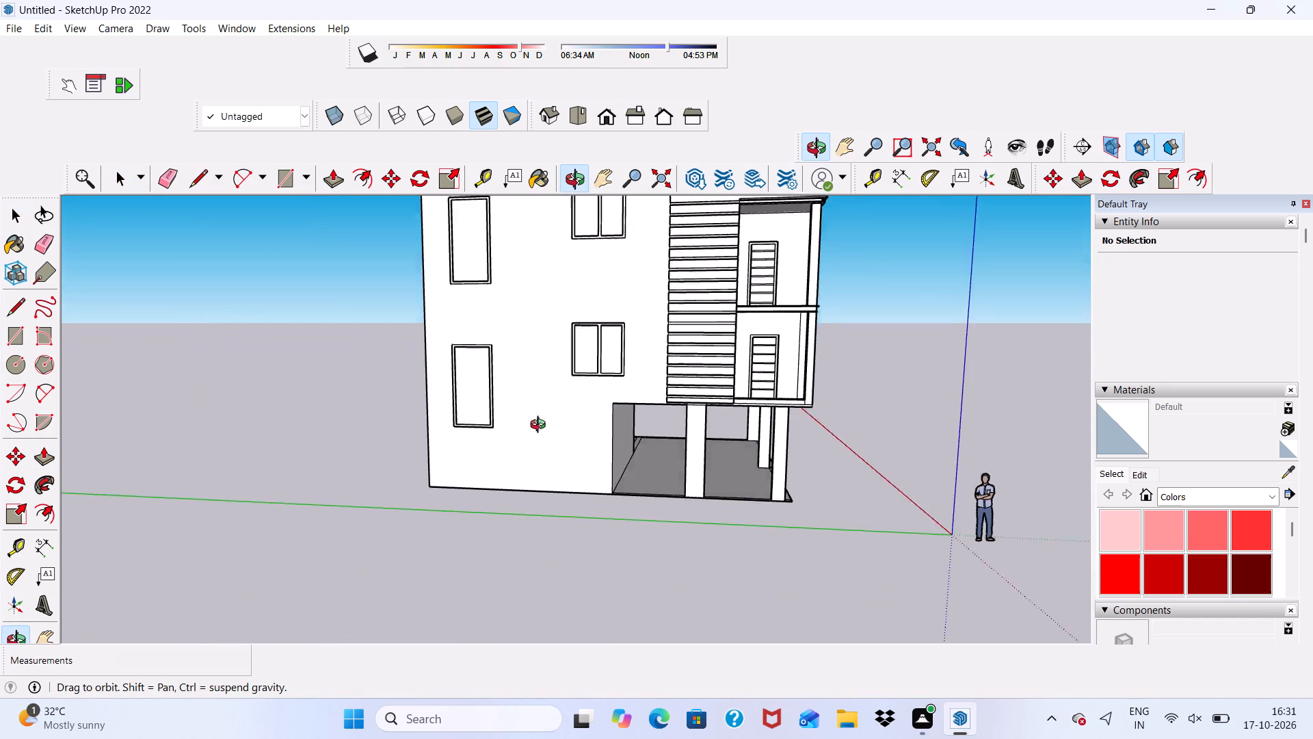
{"action": "middle_click_drag", "start_coordinate": [541, 426], "coordinate": [493, 445]}
{"action": "scroll", "coordinate": [522, 386], "scroll_direction": "down", "scroll_amount": 12}
{"action": "middle_click_drag", "start_coordinate": [564, 447], "coordinate": [541, 436]}
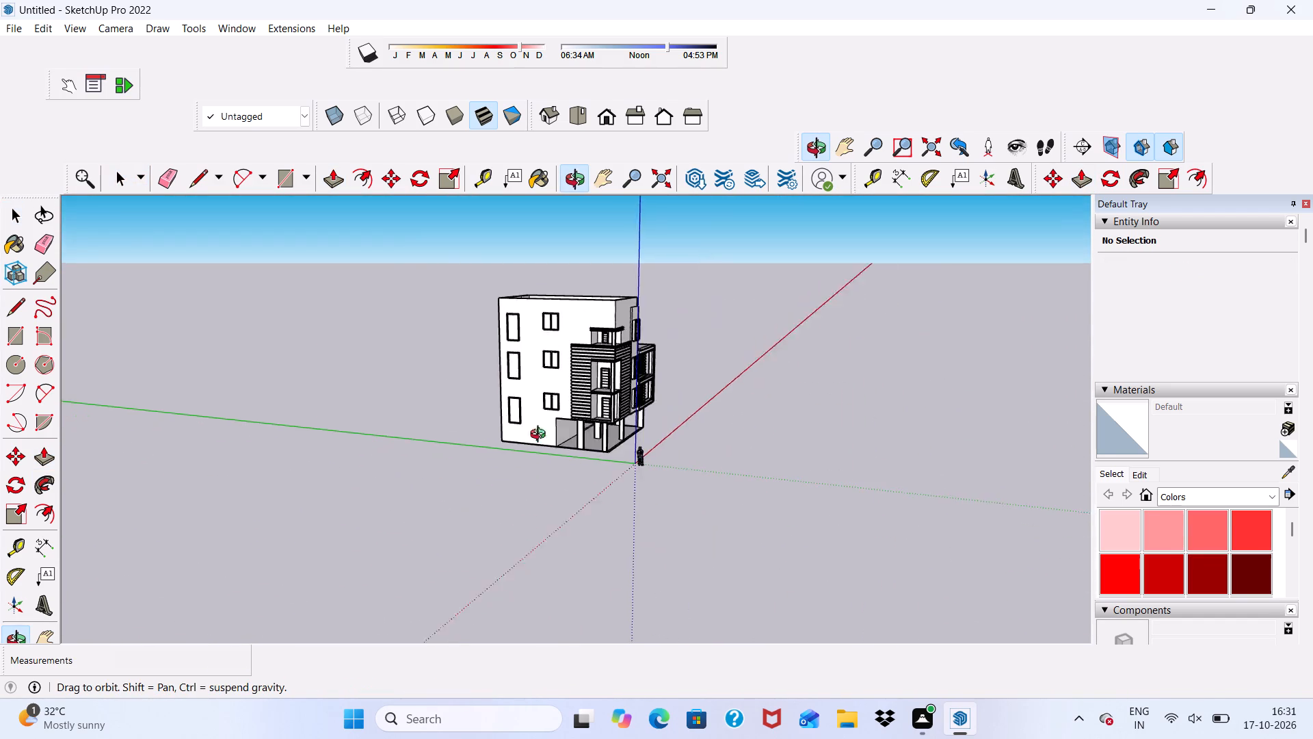
{"action": "middle_click_drag", "start_coordinate": [541, 436], "coordinate": [334, 433]}
{"action": "scroll", "coordinate": [539, 353], "scroll_direction": "up", "scroll_amount": 6}
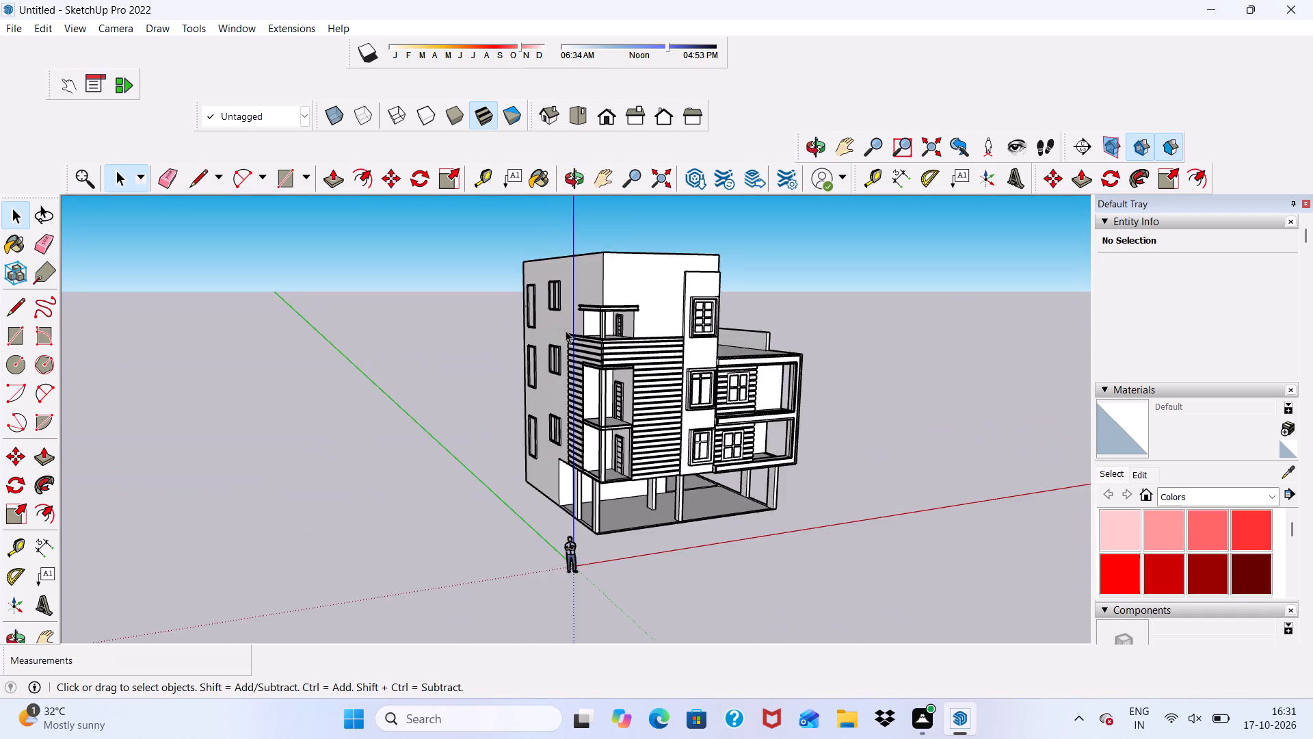
{"action": "scroll", "coordinate": [582, 364], "scroll_direction": "down", "scroll_amount": 1}
{"action": "scroll", "coordinate": [600, 424], "scroll_direction": "up", "scroll_amount": 6}
{"action": "scroll", "coordinate": [544, 400], "scroll_direction": "down", "scroll_amount": 5}
{"action": "middle_click_drag", "start_coordinate": [438, 388], "coordinate": [380, 402]}
{"action": "scroll", "coordinate": [380, 402], "scroll_direction": "up", "scroll_amount": 11}
{"action": "scroll", "coordinate": [624, 282], "scroll_direction": "down", "scroll_amount": 8}
{"action": "middle_click_drag", "start_coordinate": [452, 350], "coordinate": [604, 263]}
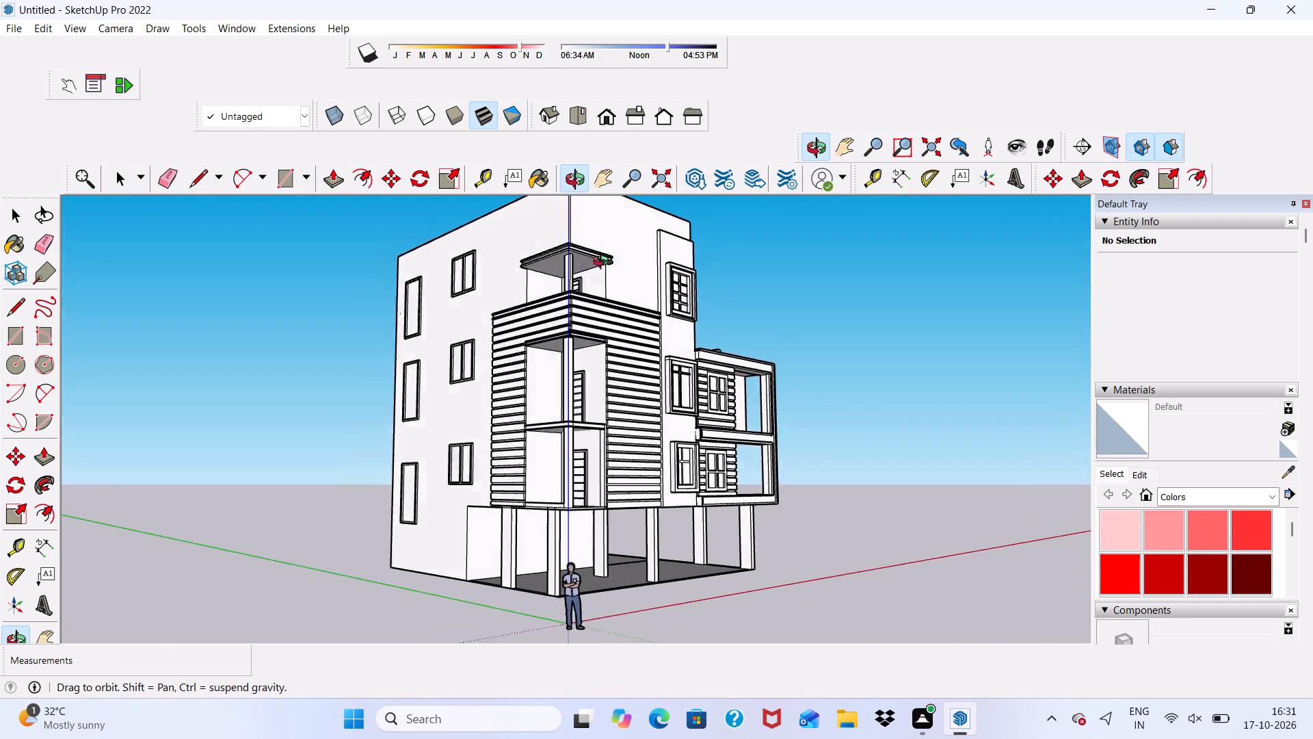
Draw a ground-level rectangle about 23' by 15' 4" against the base of the building's rear wall.
{"action": "middle_click_drag", "start_coordinate": [604, 263], "coordinate": [557, 335]}
{"action": "middle_click_drag", "start_coordinate": [498, 352], "coordinate": [812, 363]}
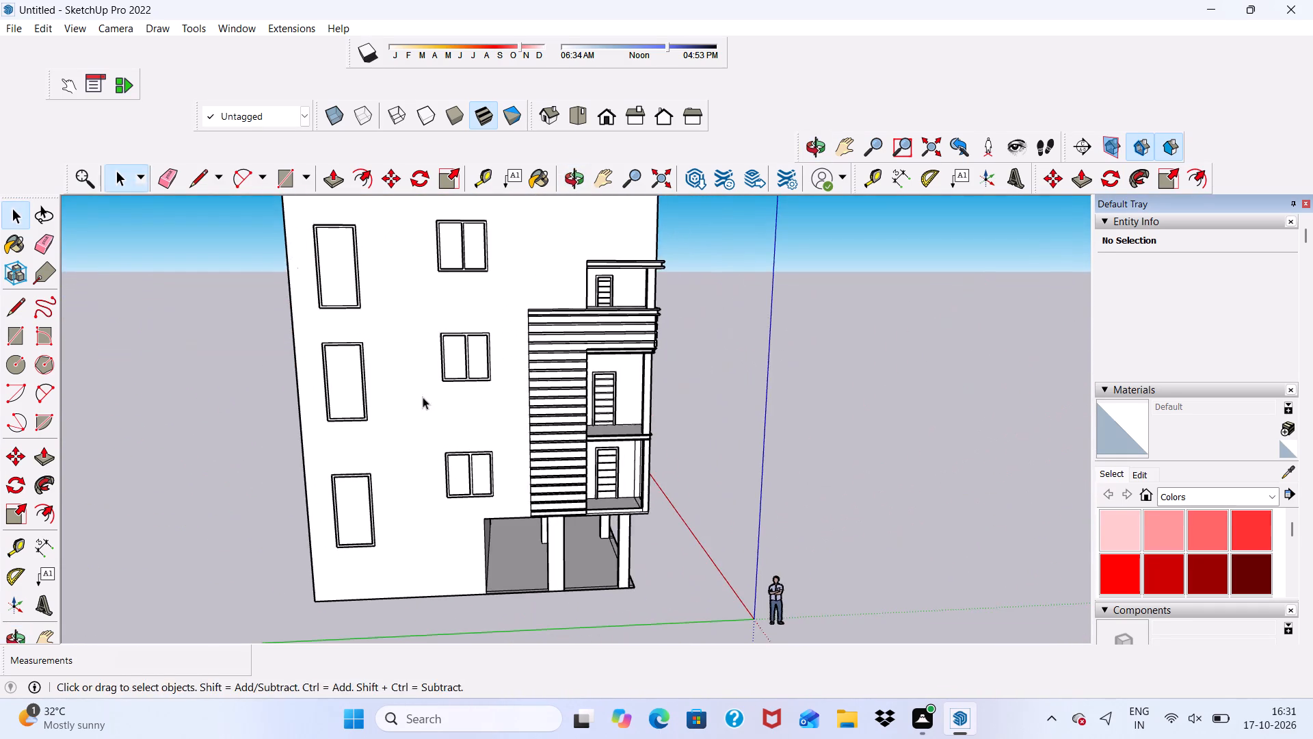
{"action": "middle_click_drag", "start_coordinate": [423, 397], "coordinate": [563, 387]}
{"action": "scroll", "coordinate": [292, 320], "scroll_direction": "down", "scroll_amount": 5}
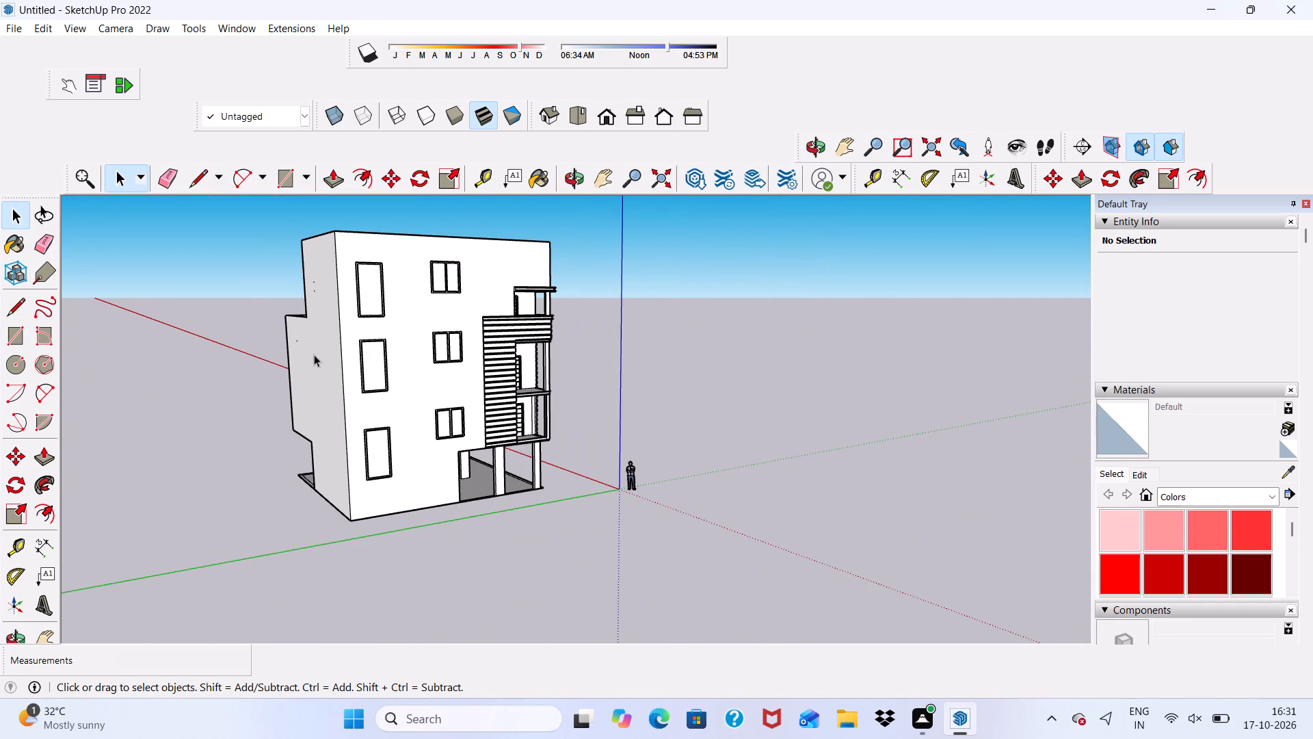
{"action": "left_click", "coordinate": [274, 183]}
{"action": "scroll", "coordinate": [306, 517], "scroll_direction": "up", "scroll_amount": 11}
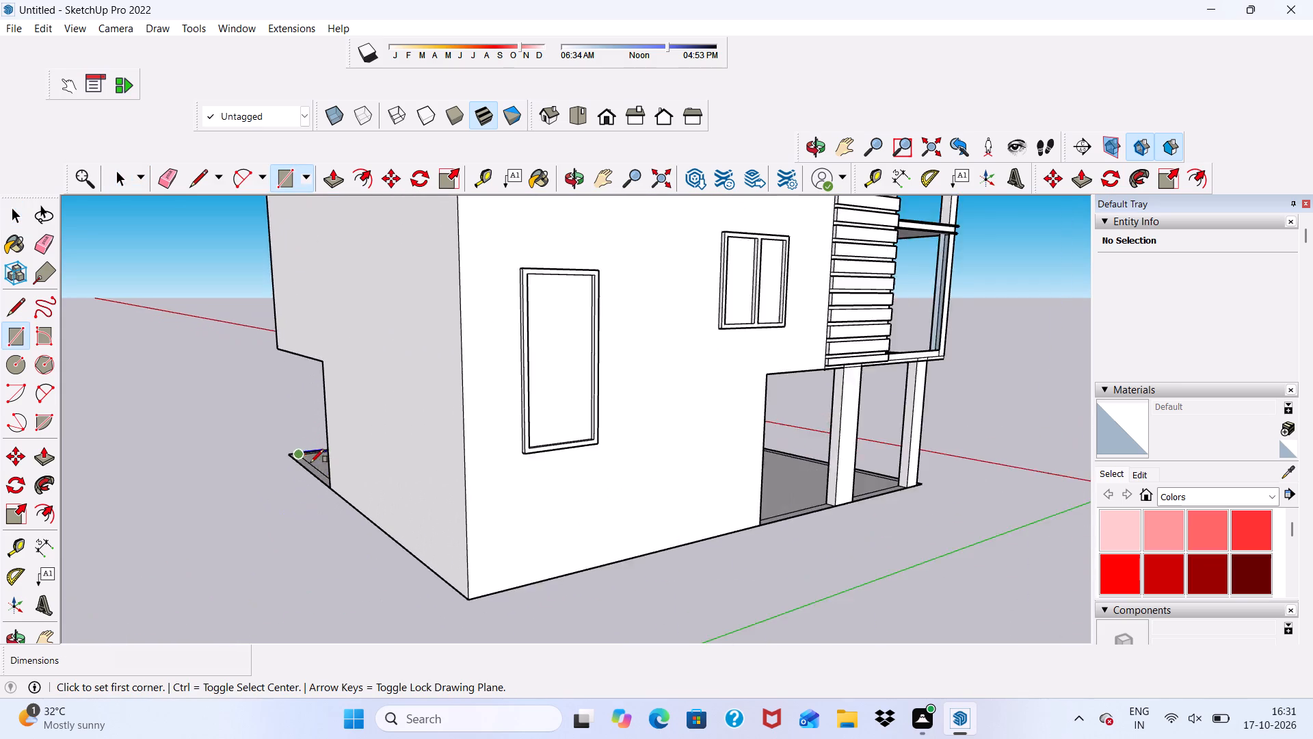
{"action": "scroll", "coordinate": [310, 463], "scroll_direction": "up", "scroll_amount": 4}
{"action": "left_click", "coordinate": [329, 487]}
{"action": "scroll", "coordinate": [148, 606], "scroll_direction": "down", "scroll_amount": 6}
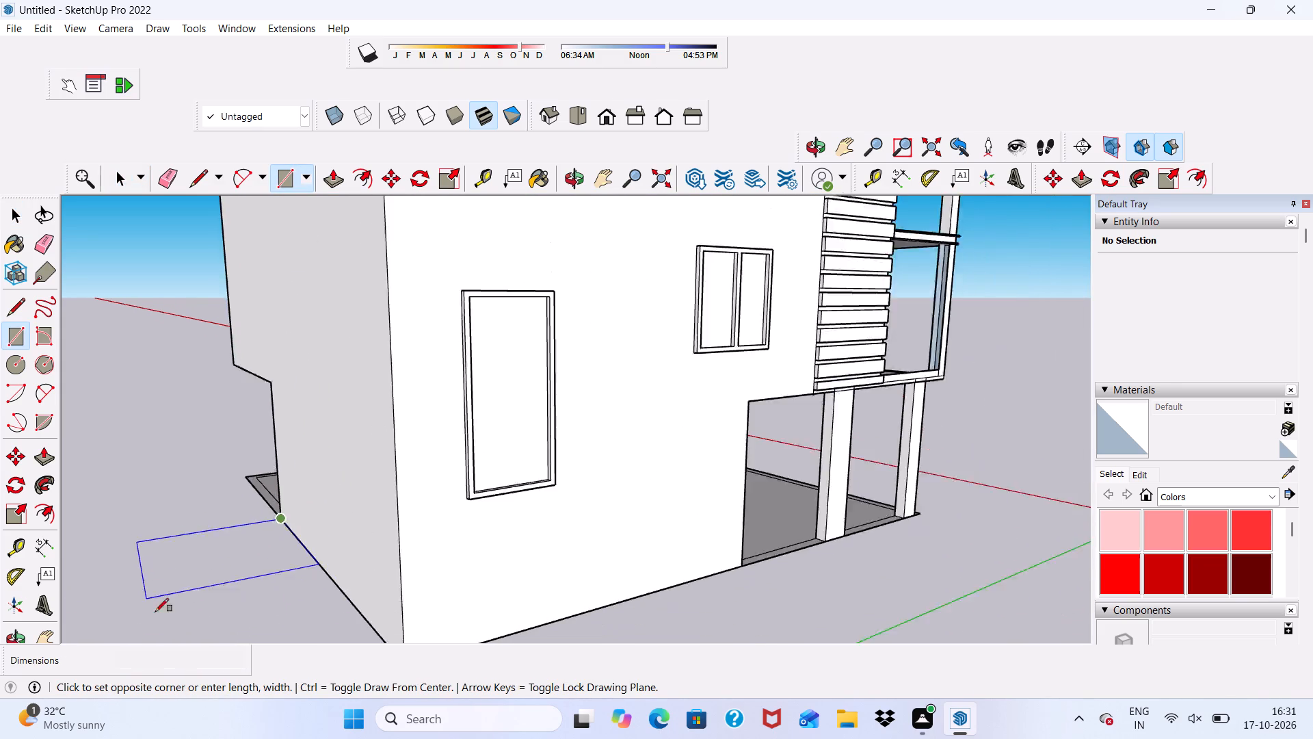
{"action": "scroll", "coordinate": [155, 612], "scroll_direction": "down", "scroll_amount": 6}
{"action": "scroll", "coordinate": [127, 560], "scroll_direction": "down", "scroll_amount": 6}
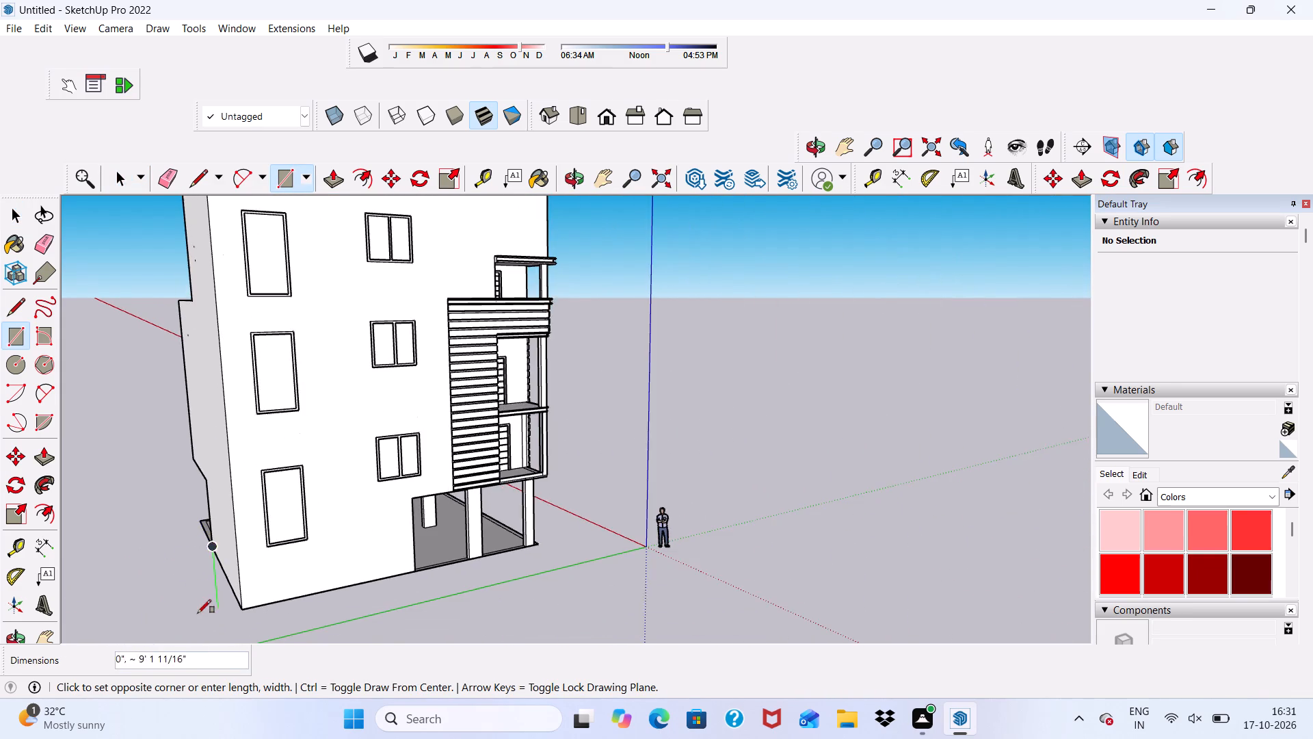
{"action": "scroll", "coordinate": [198, 615], "scroll_direction": "up", "scroll_amount": 5}
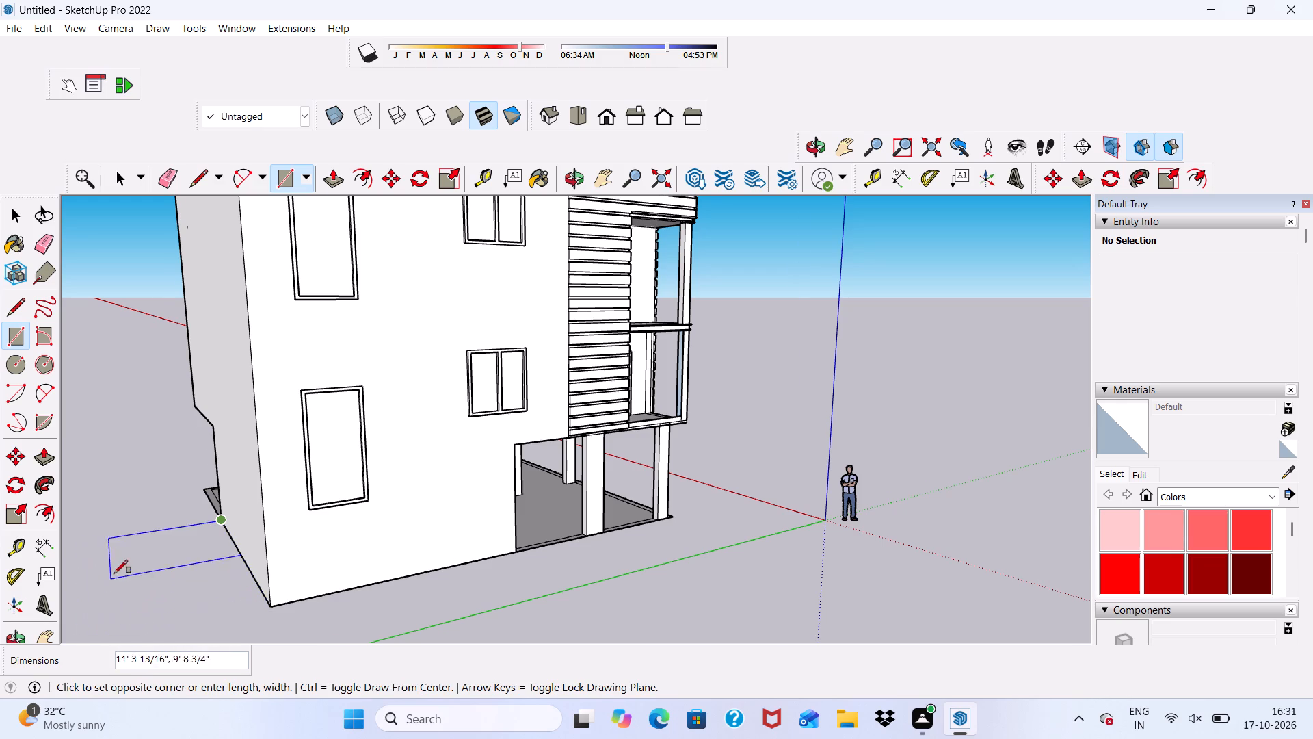
{"action": "scroll", "coordinate": [114, 573], "scroll_direction": "down", "scroll_amount": 5}
{"action": "middle_click_drag", "start_coordinate": [103, 592], "coordinate": [30, 582]}
{"action": "scroll", "coordinate": [88, 565], "scroll_direction": "up", "scroll_amount": 2}
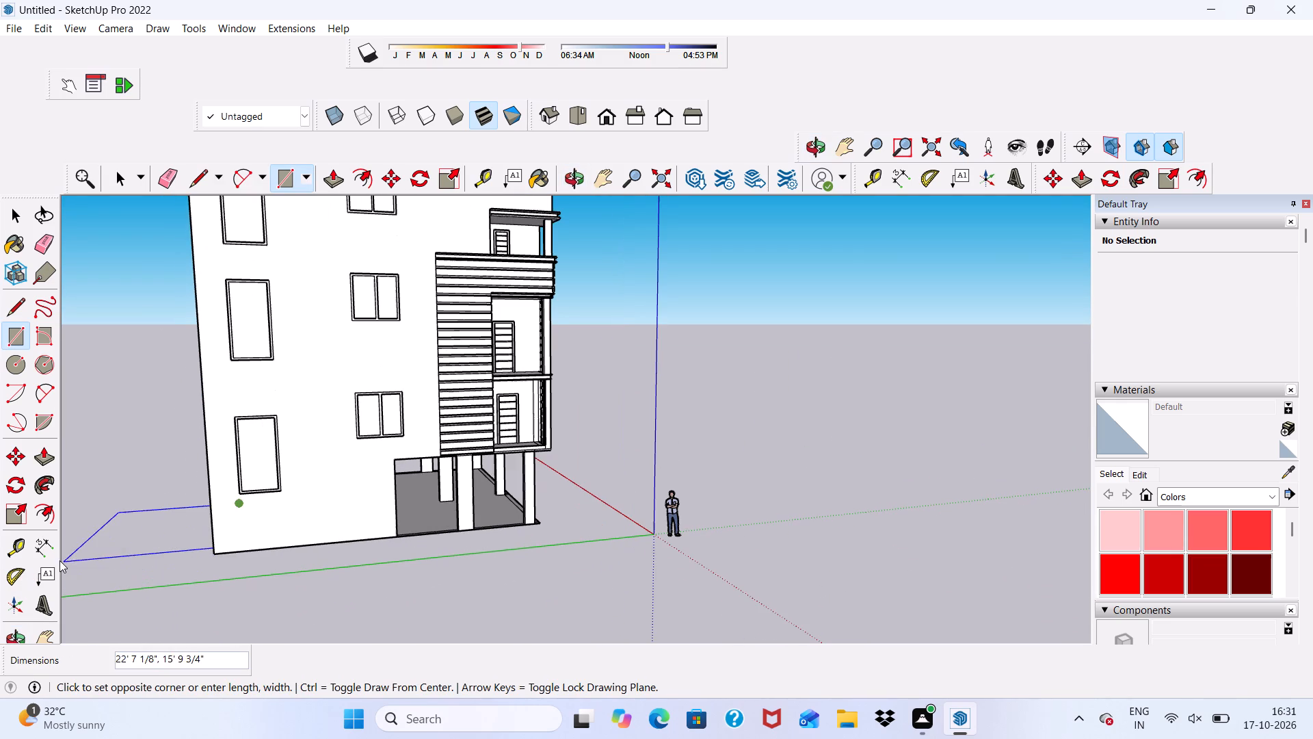
{"action": "scroll", "coordinate": [59, 560], "scroll_direction": "up", "scroll_amount": 2}
{"action": "left_click", "coordinate": [67, 562]}
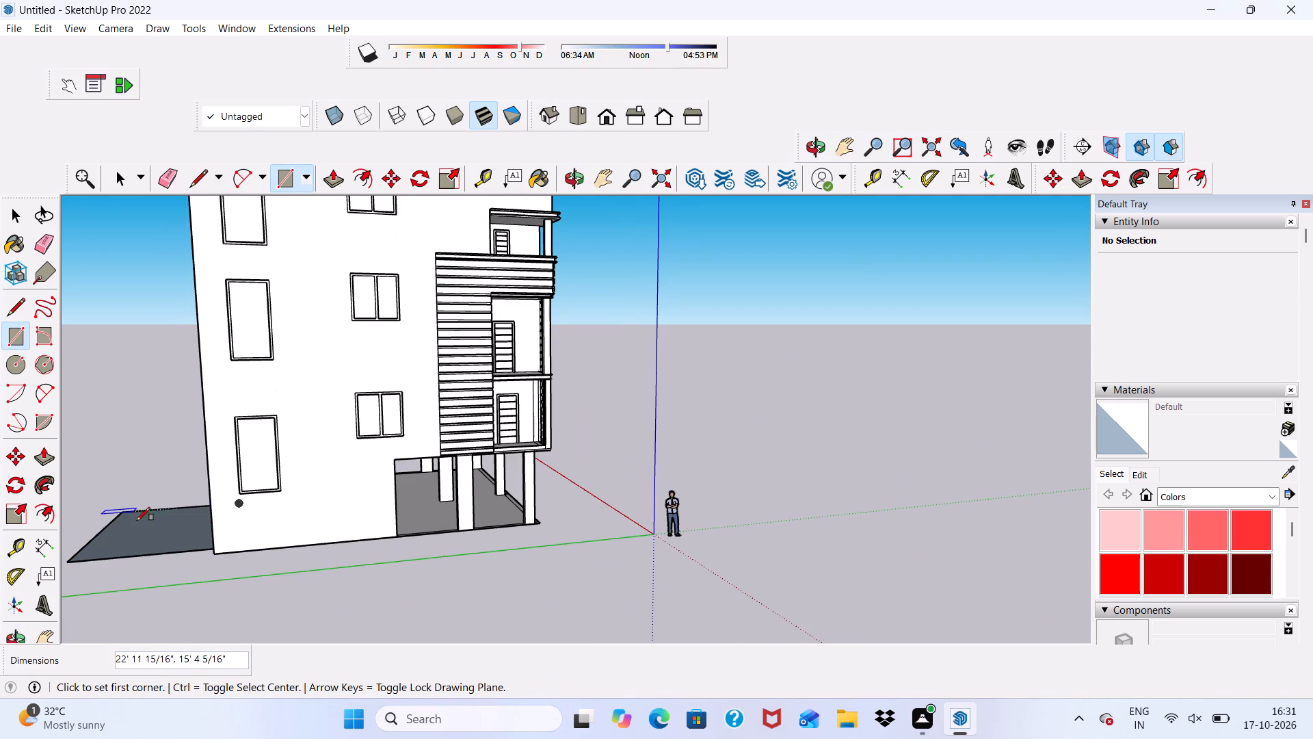
Push/Pull the rear ground rectangle upward 30' 3" into a block behind the building.
{"action": "middle_click_drag", "start_coordinate": [176, 463], "coordinate": [204, 506]}
{"action": "key", "text": "space"}
{"action": "left_click", "coordinate": [162, 567]}
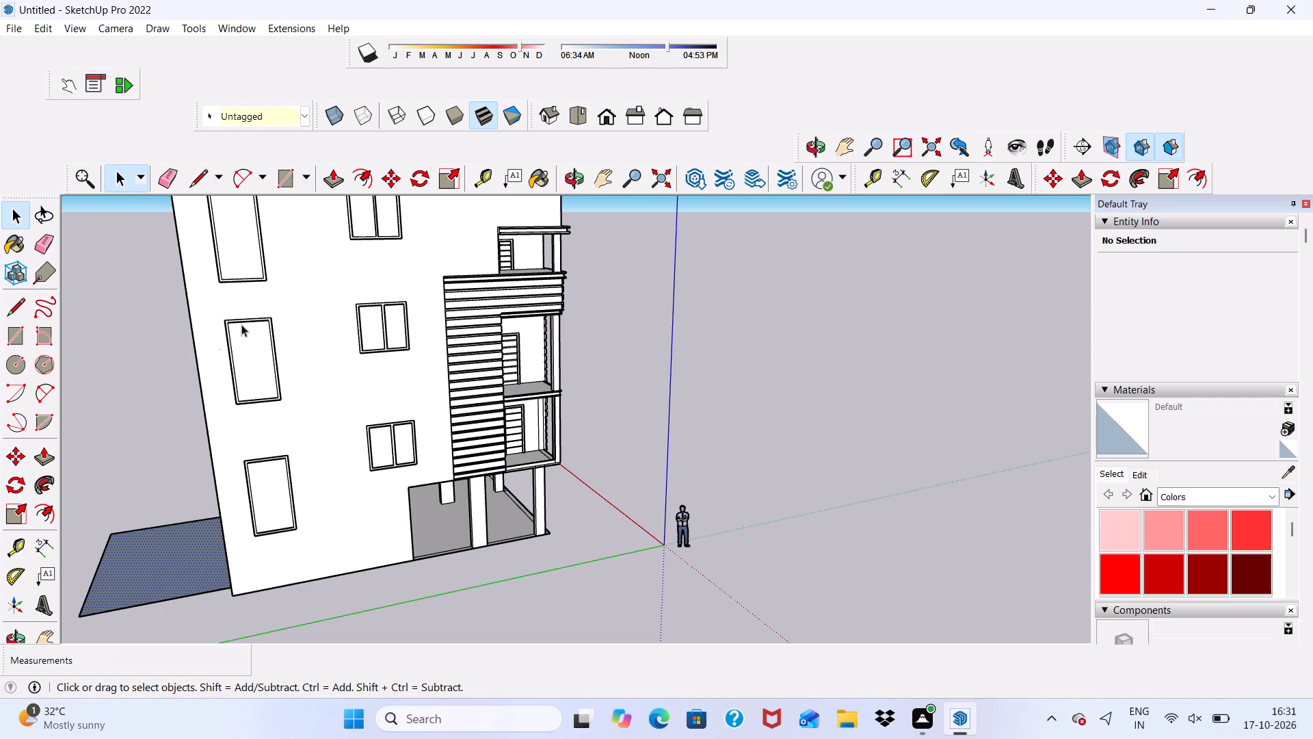
{"action": "left_click", "coordinate": [328, 177]}
{"action": "left_click", "coordinate": [183, 555]}
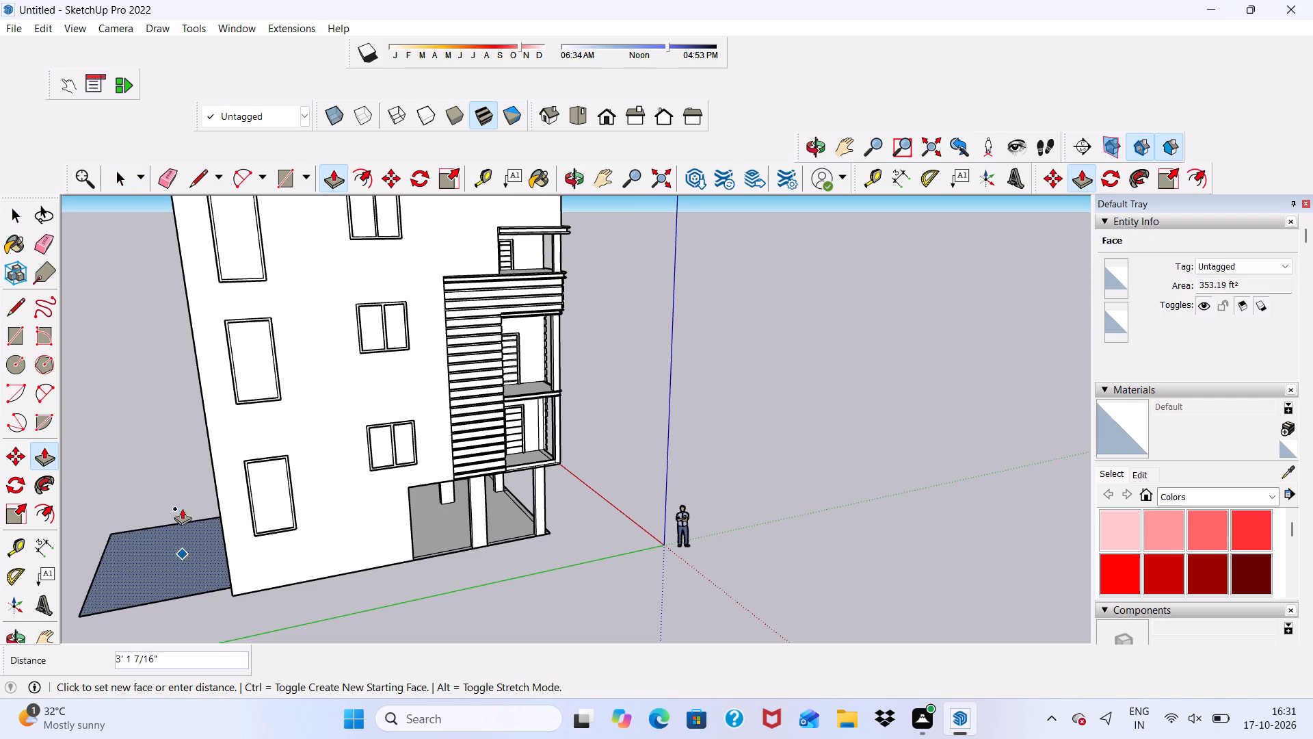
{"action": "scroll", "coordinate": [155, 393], "scroll_direction": "down", "scroll_amount": 8}
{"action": "scroll", "coordinate": [187, 354], "scroll_direction": "up", "scroll_amount": 2}
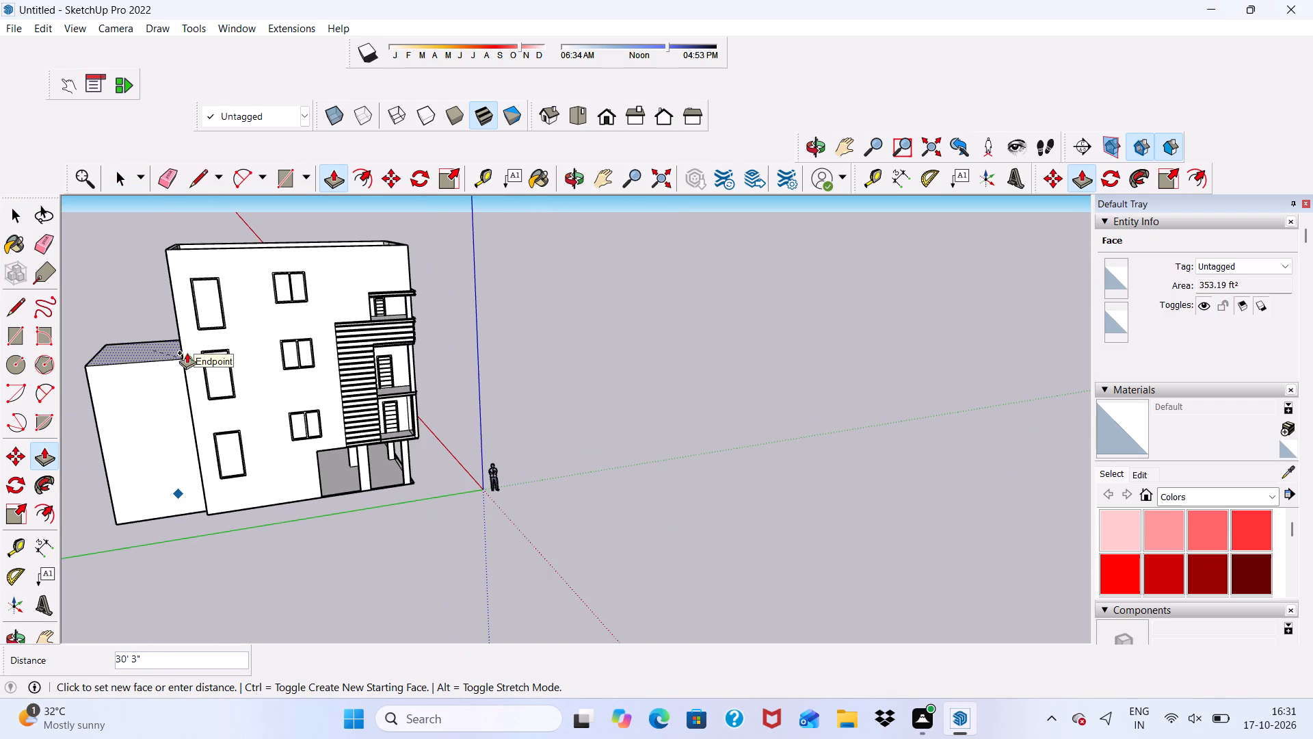
{"action": "left_click", "coordinate": [187, 352]}
Push/Pull the rear block's side face outward about 2' 2 9/16", flush with the windowed side wall.
{"action": "middle_click_drag", "start_coordinate": [211, 385], "coordinate": [347, 240]}
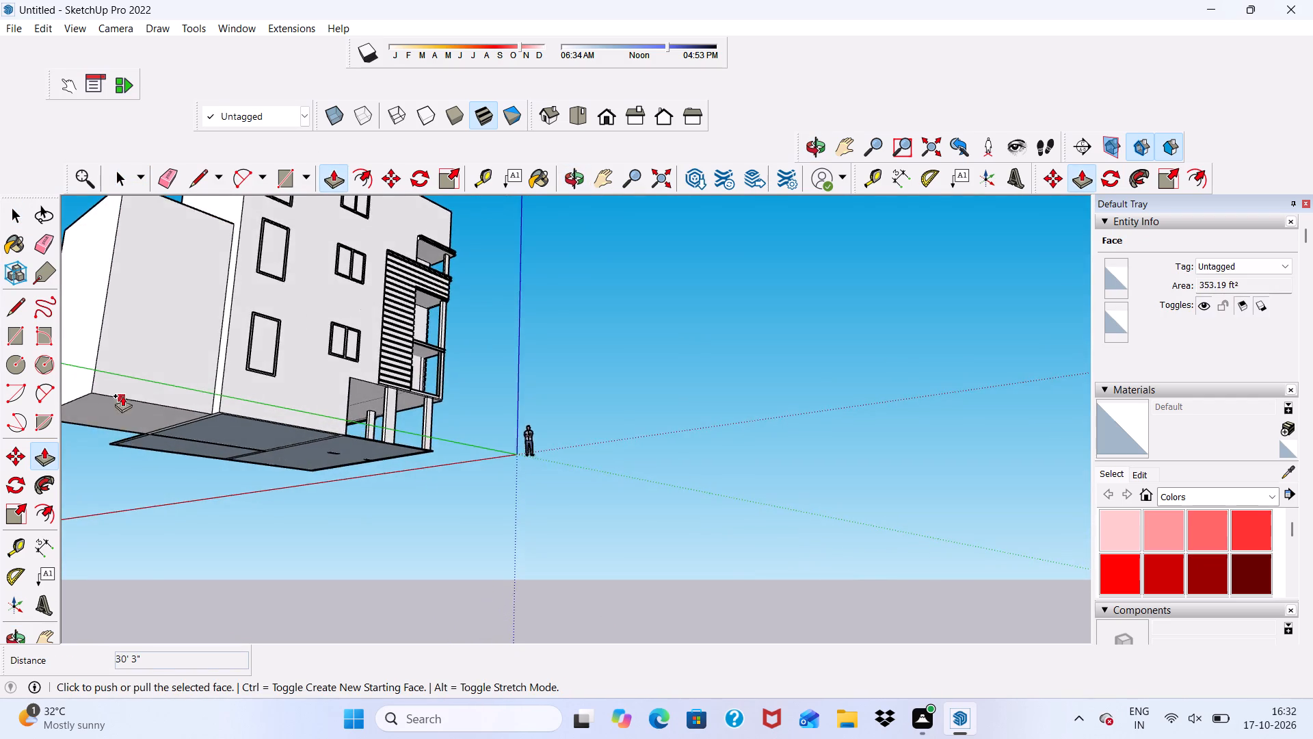
{"action": "scroll", "coordinate": [137, 375], "scroll_direction": "up", "scroll_amount": 4}
{"action": "scroll", "coordinate": [268, 330], "scroll_direction": "down", "scroll_amount": 1}
{"action": "middle_click_drag", "start_coordinate": [288, 336], "coordinate": [222, 417]}
{"action": "key", "text": "space"}
{"action": "left_click", "coordinate": [155, 415]}
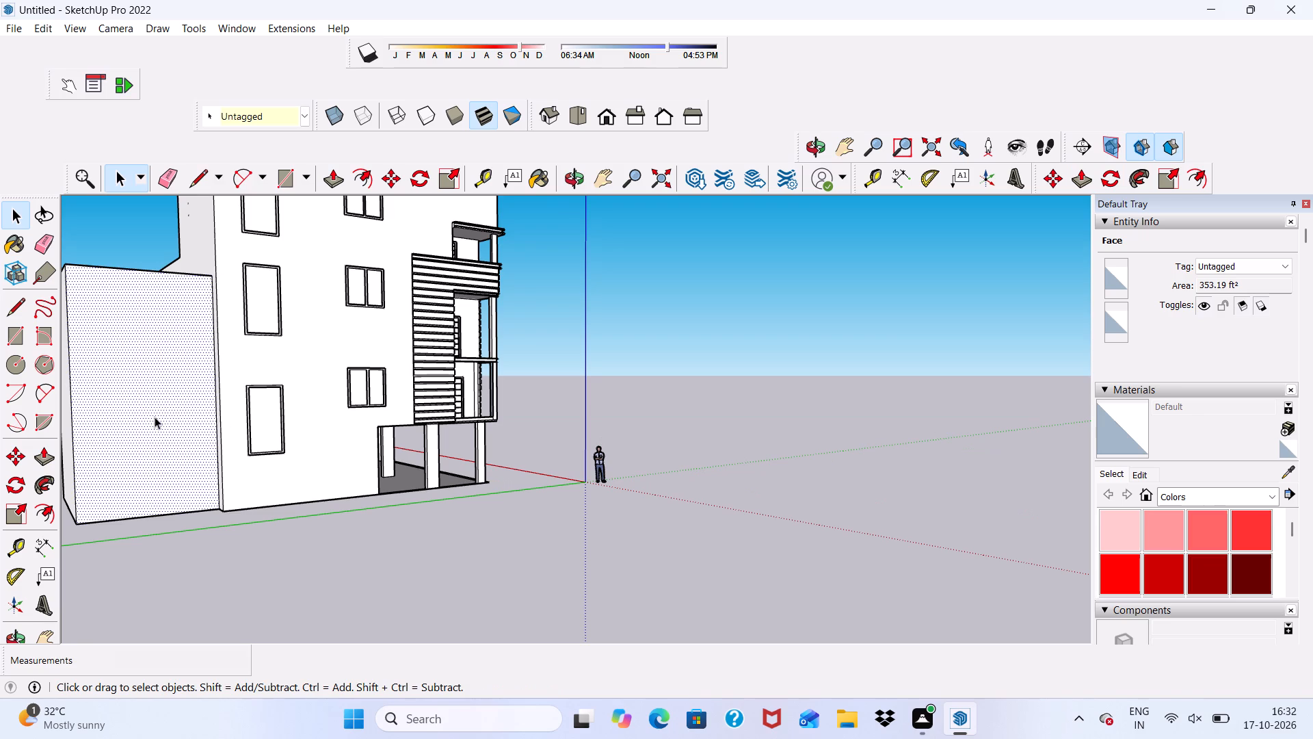
{"action": "left_click", "coordinate": [331, 176]}
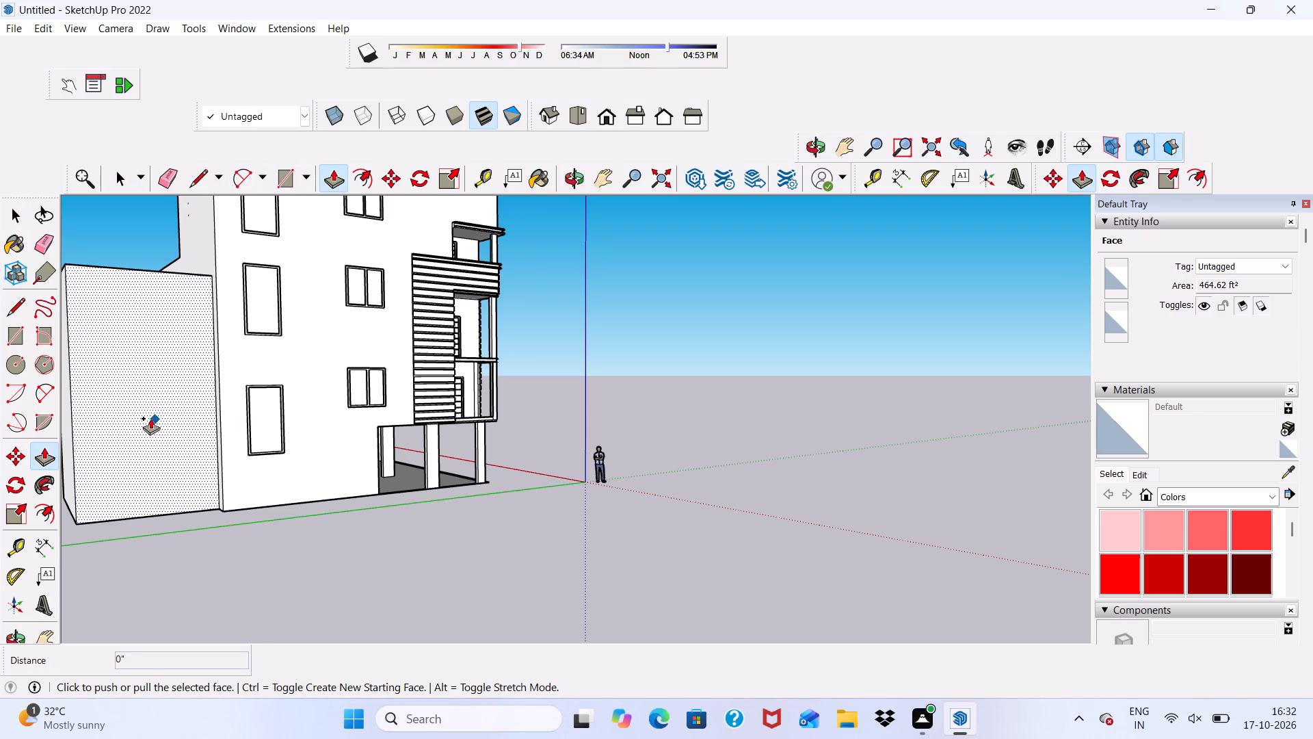
{"action": "left_click", "coordinate": [150, 417]}
{"action": "scroll", "coordinate": [47, 361], "scroll_direction": "down", "scroll_amount": 3}
{"action": "middle_click_drag", "start_coordinate": [272, 350], "coordinate": [158, 371]}
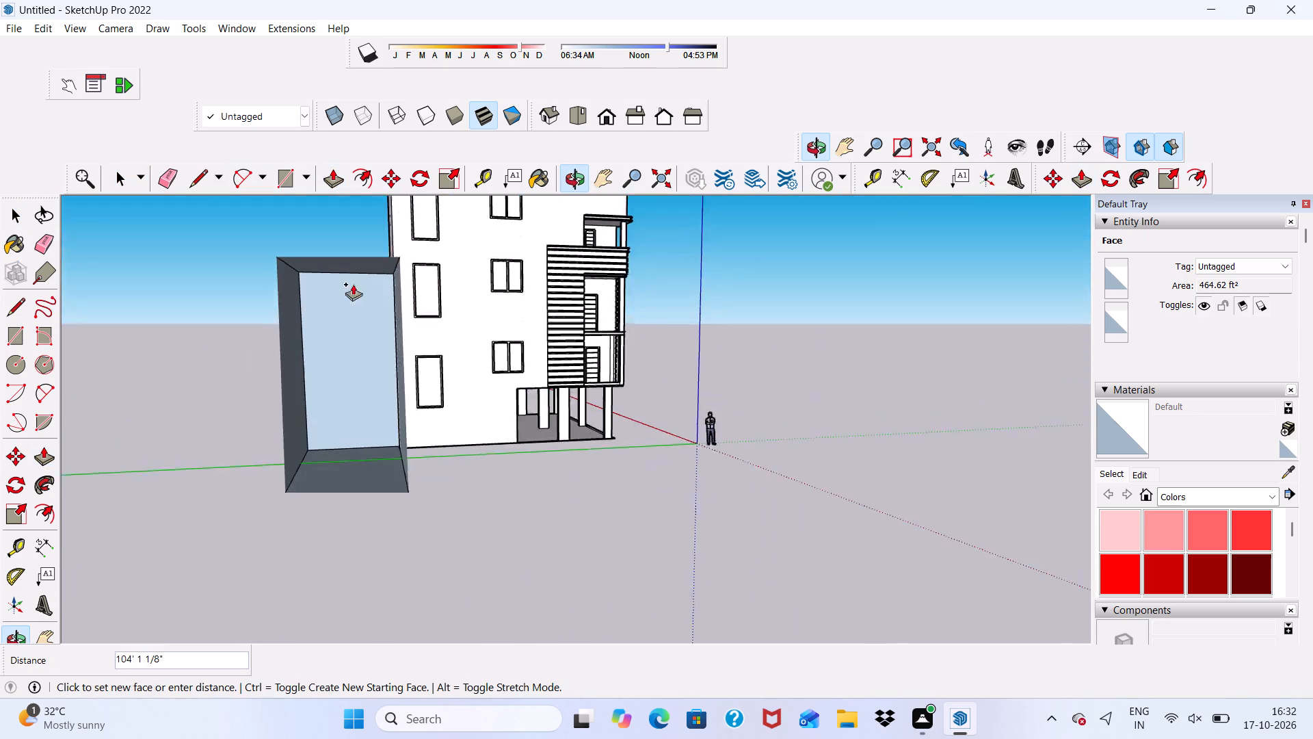
{"action": "scroll", "coordinate": [393, 227], "scroll_direction": "up", "scroll_amount": 1}
{"action": "scroll", "coordinate": [390, 292], "scroll_direction": "down", "scroll_amount": 9}
{"action": "scroll", "coordinate": [438, 258], "scroll_direction": "down", "scroll_amount": 1}
{"action": "scroll", "coordinate": [418, 270], "scroll_direction": "up", "scroll_amount": 9}
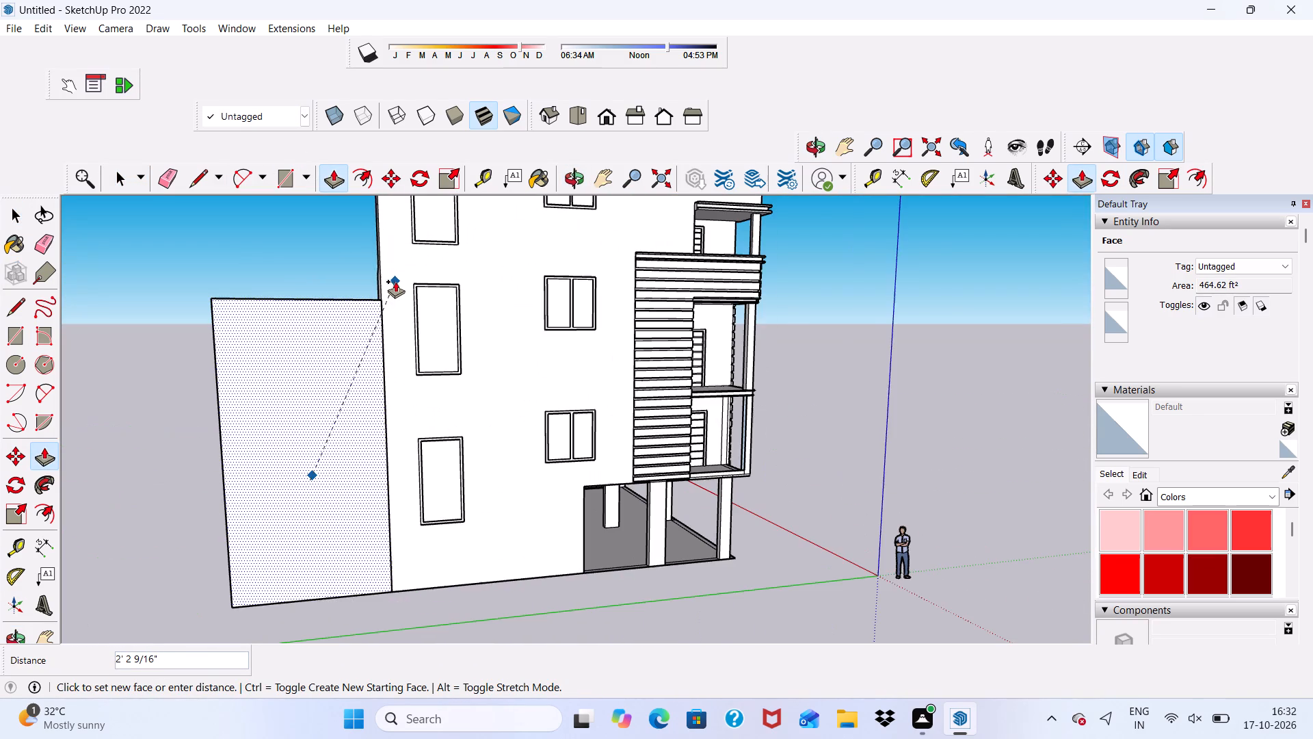
{"action": "left_click", "coordinate": [395, 281]}
Erase the leftover seam edge on the rear block's roof and the vertical edge where it joins the side wall.
{"action": "scroll", "coordinate": [383, 291], "scroll_direction": "up", "scroll_amount": 5}
{"action": "scroll", "coordinate": [383, 300], "scroll_direction": "down", "scroll_amount": 1}
{"action": "middle_click_drag", "start_coordinate": [383, 304], "coordinate": [249, 304]}
{"action": "scroll", "coordinate": [247, 302], "scroll_direction": "up", "scroll_amount": 1}
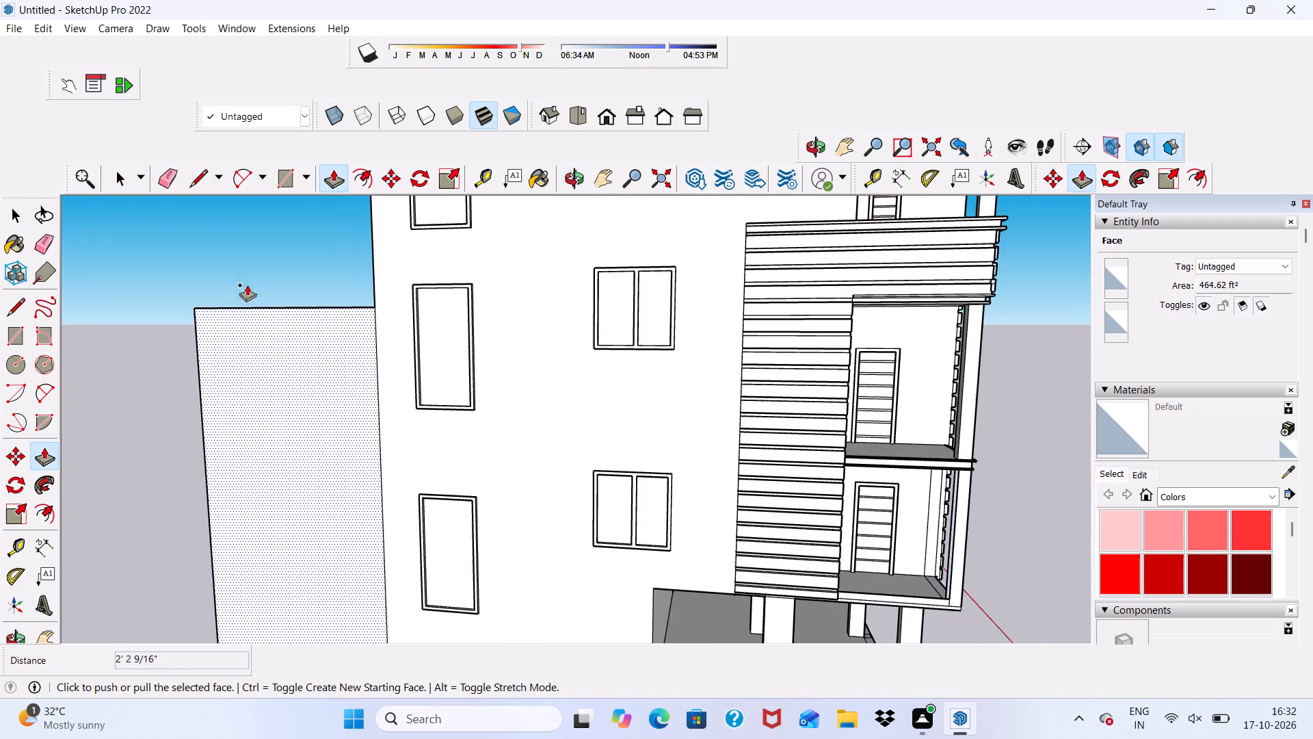
{"action": "scroll", "coordinate": [246, 279], "scroll_direction": "down", "scroll_amount": 6}
{"action": "middle_click_drag", "start_coordinate": [297, 295], "coordinate": [445, 370]}
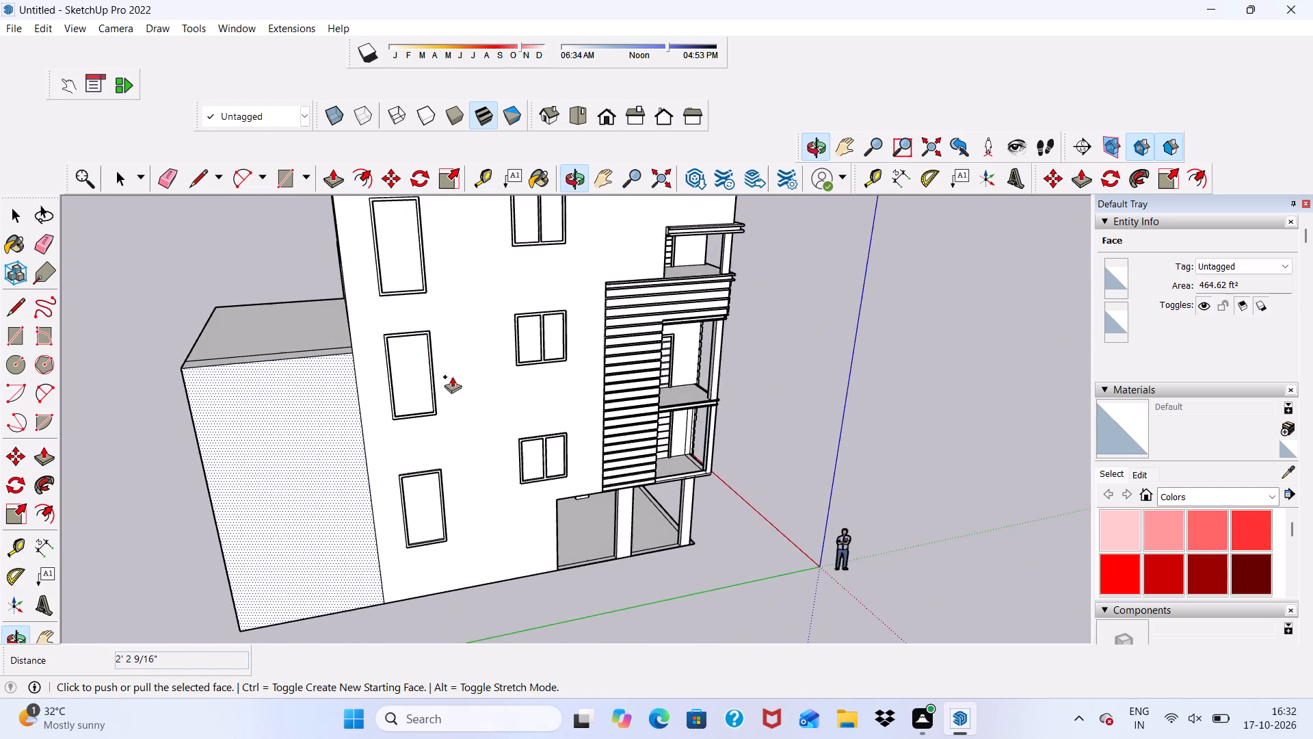
{"action": "scroll", "coordinate": [246, 291], "scroll_direction": "up", "scroll_amount": 4}
{"action": "left_click", "coordinate": [168, 177]}
{"action": "scroll", "coordinate": [269, 396], "scroll_direction": "up", "scroll_amount": 2}
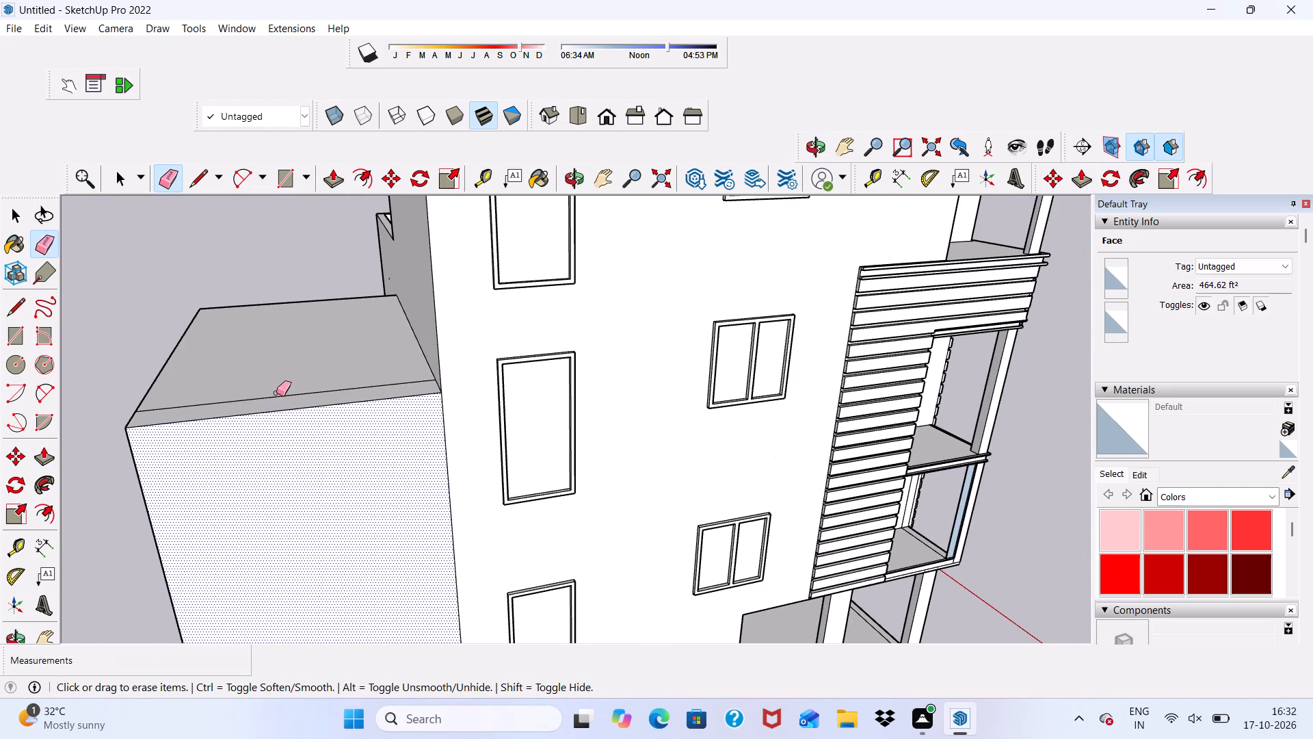
{"action": "left_click", "coordinate": [276, 393]}
{"action": "left_click", "coordinate": [397, 382]}
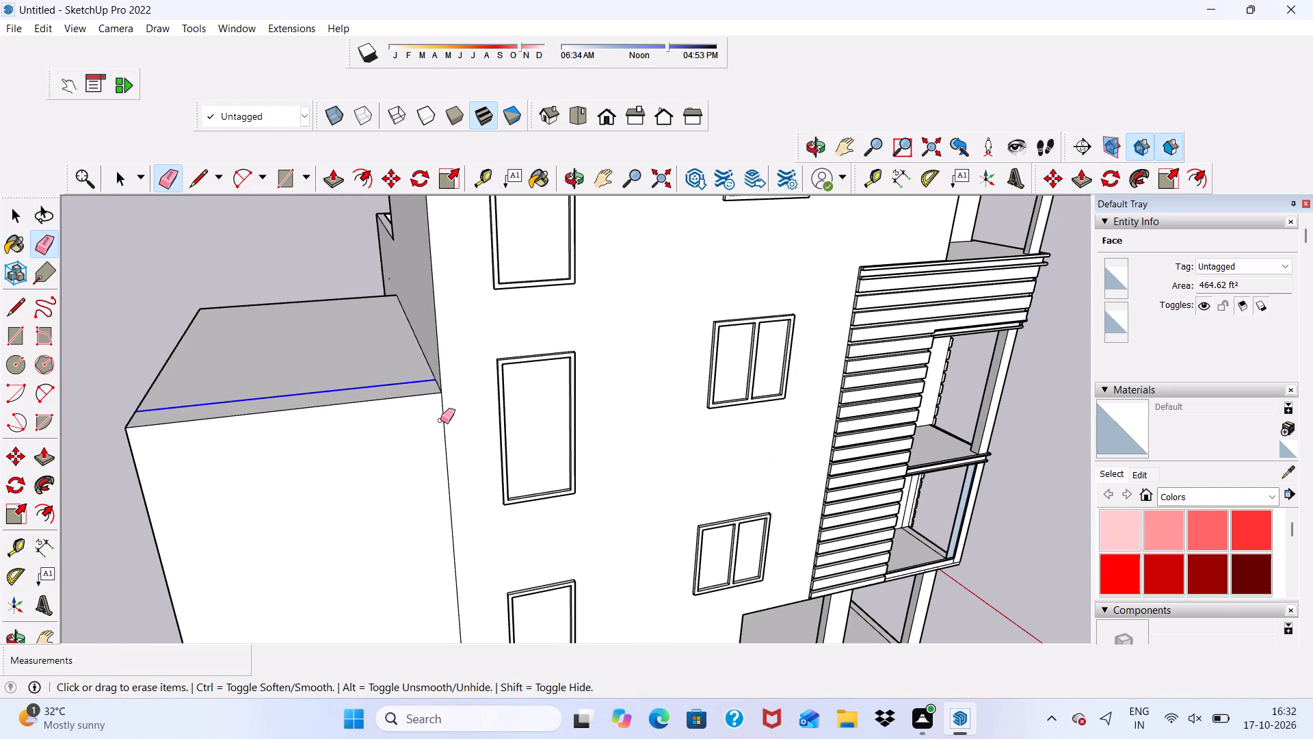
{"action": "left_click_drag", "start_coordinate": [441, 420], "coordinate": [447, 441]}
Examine the new rear block from below, above and behind, checking how it joins the building's back and side walls.
{"action": "scroll", "coordinate": [399, 372], "scroll_direction": "down", "scroll_amount": 12}
{"action": "middle_click_drag", "start_coordinate": [445, 454], "coordinate": [189, 313]}
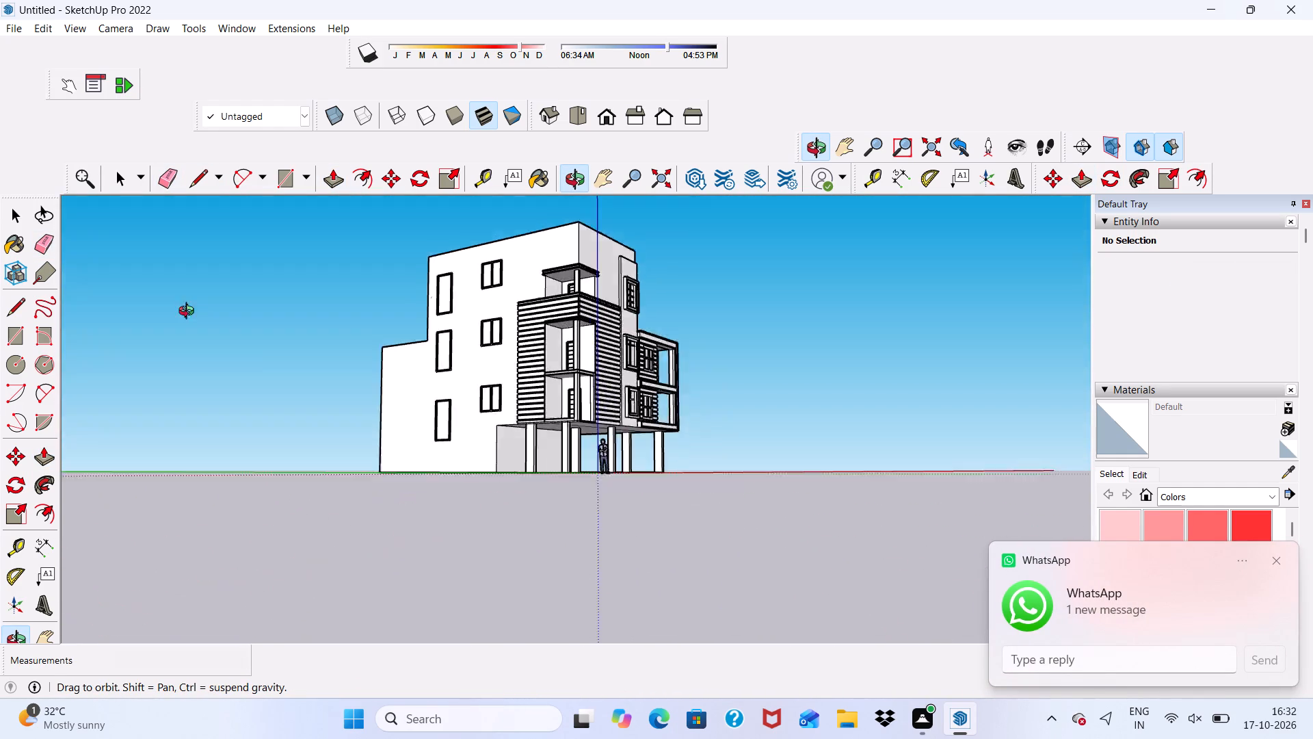
{"action": "middle_click_drag", "start_coordinate": [189, 313], "coordinate": [507, 163]}
{"action": "scroll", "coordinate": [431, 279], "scroll_direction": "up", "scroll_amount": 4}
{"action": "scroll", "coordinate": [410, 273], "scroll_direction": "down", "scroll_amount": 5}
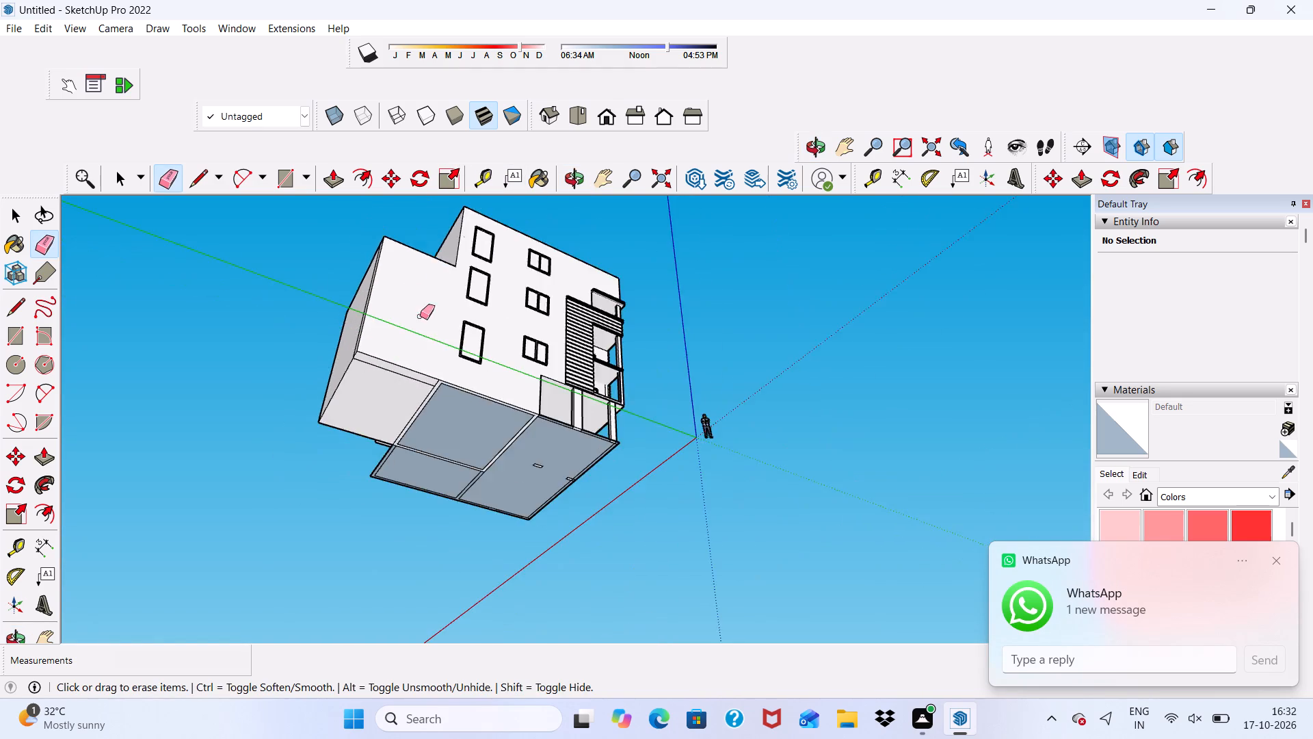
{"action": "middle_click_drag", "start_coordinate": [432, 327], "coordinate": [672, 463]}
{"action": "scroll", "coordinate": [634, 432], "scroll_direction": "up", "scroll_amount": 5}
{"action": "left_click_drag", "start_coordinate": [607, 358], "coordinate": [613, 369]}
{"action": "scroll", "coordinate": [492, 376], "scroll_direction": "down", "scroll_amount": 3}
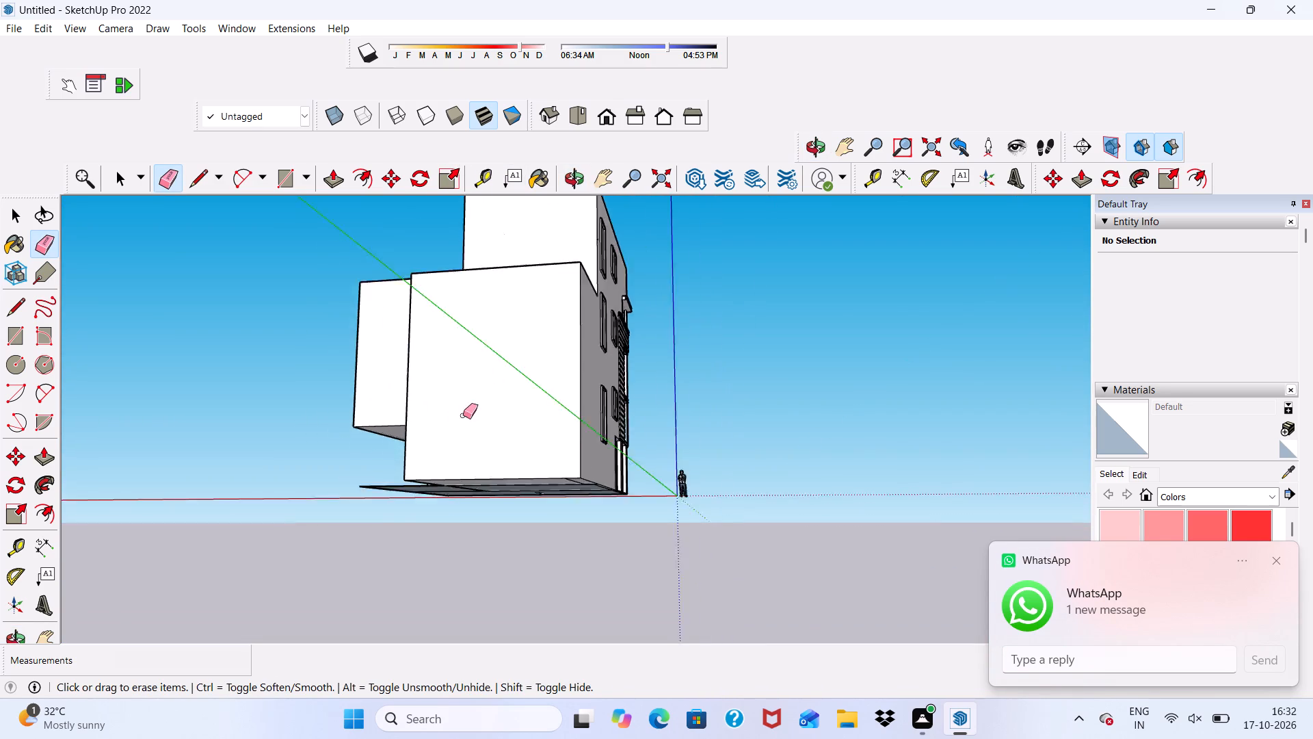
{"action": "scroll", "coordinate": [463, 415], "scroll_direction": "down", "scroll_amount": 2}
{"action": "middle_click_drag", "start_coordinate": [463, 416], "coordinate": [470, 558]}
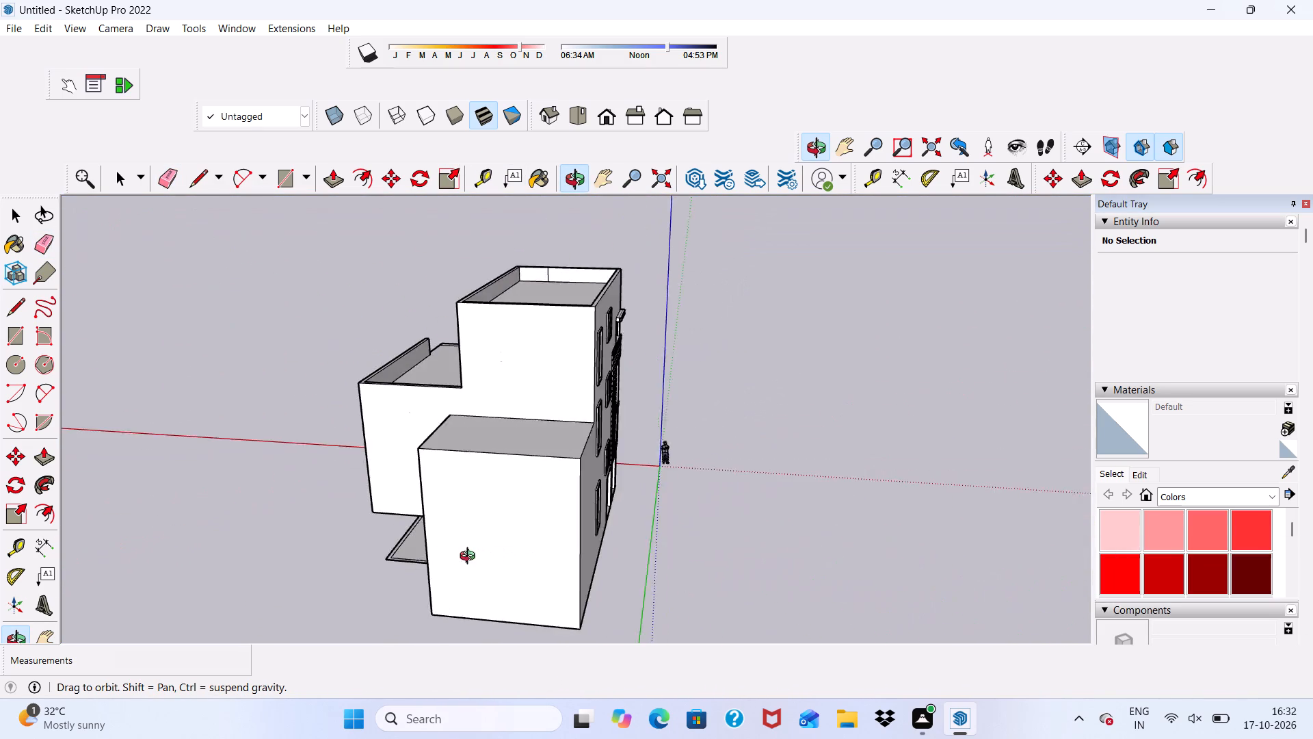
{"action": "middle_click_drag", "start_coordinate": [470, 558], "coordinate": [773, 487]}
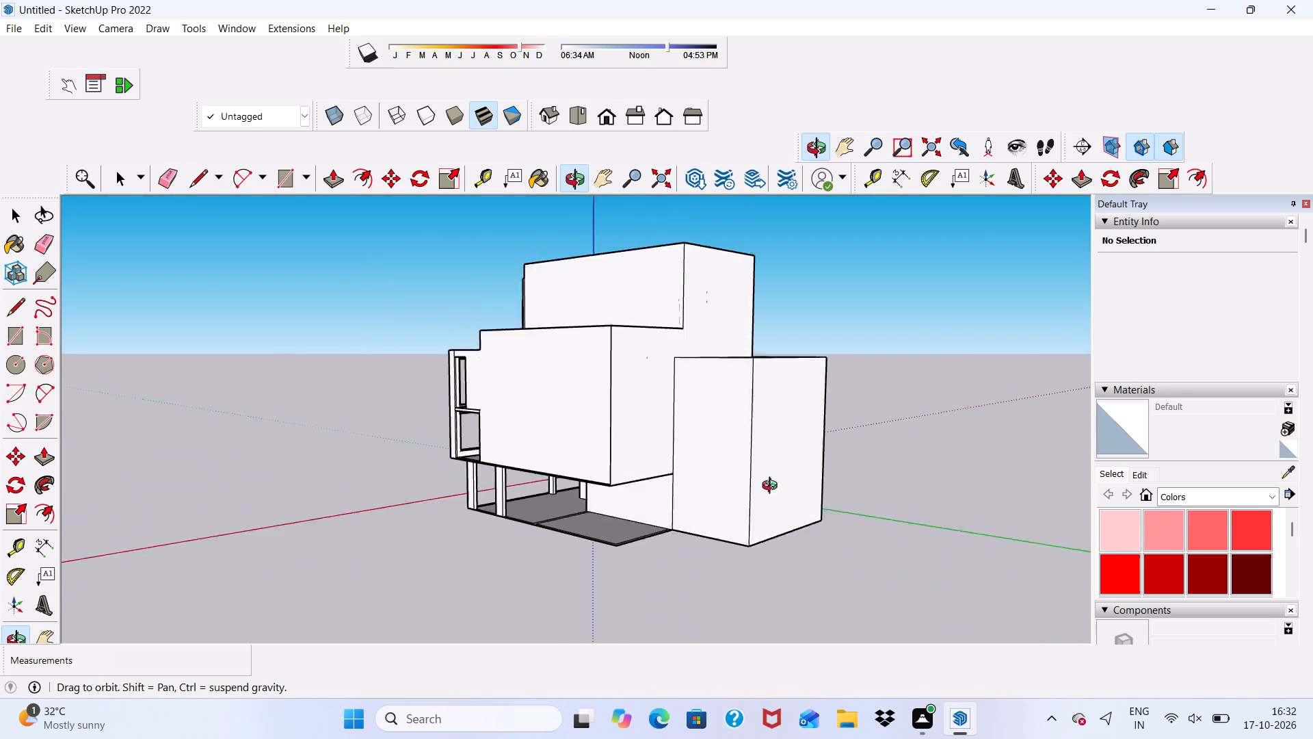
{"action": "middle_click_drag", "start_coordinate": [773, 487], "coordinate": [801, 500]}
{"action": "scroll", "coordinate": [827, 463], "scroll_direction": "up", "scroll_amount": 4}
{"action": "key", "text": "space"}
{"action": "scroll", "coordinate": [697, 506], "scroll_direction": "down", "scroll_amount": 3}
{"action": "middle_click_drag", "start_coordinate": [689, 513], "coordinate": [828, 445]}
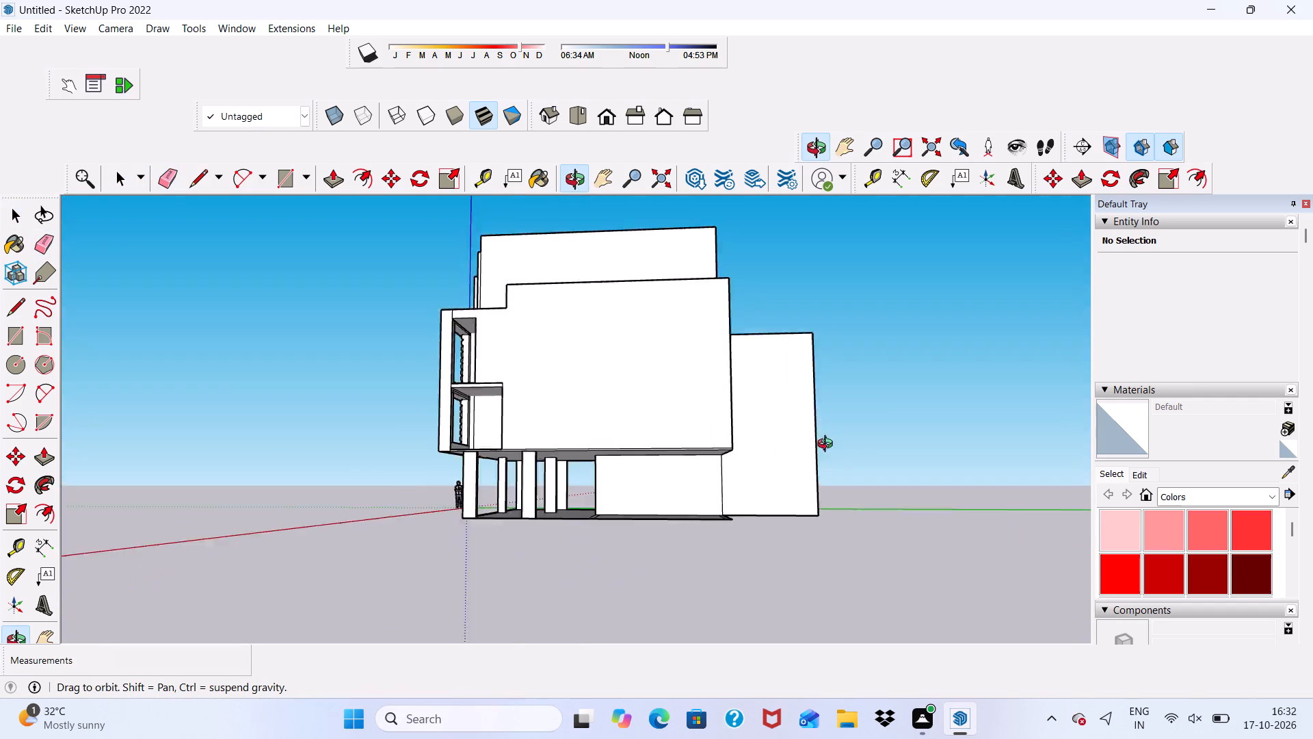
{"action": "middle_click_drag", "start_coordinate": [828, 445], "coordinate": [977, 482]}
{"action": "middle_click_drag", "start_coordinate": [832, 496], "coordinate": [369, 565]}
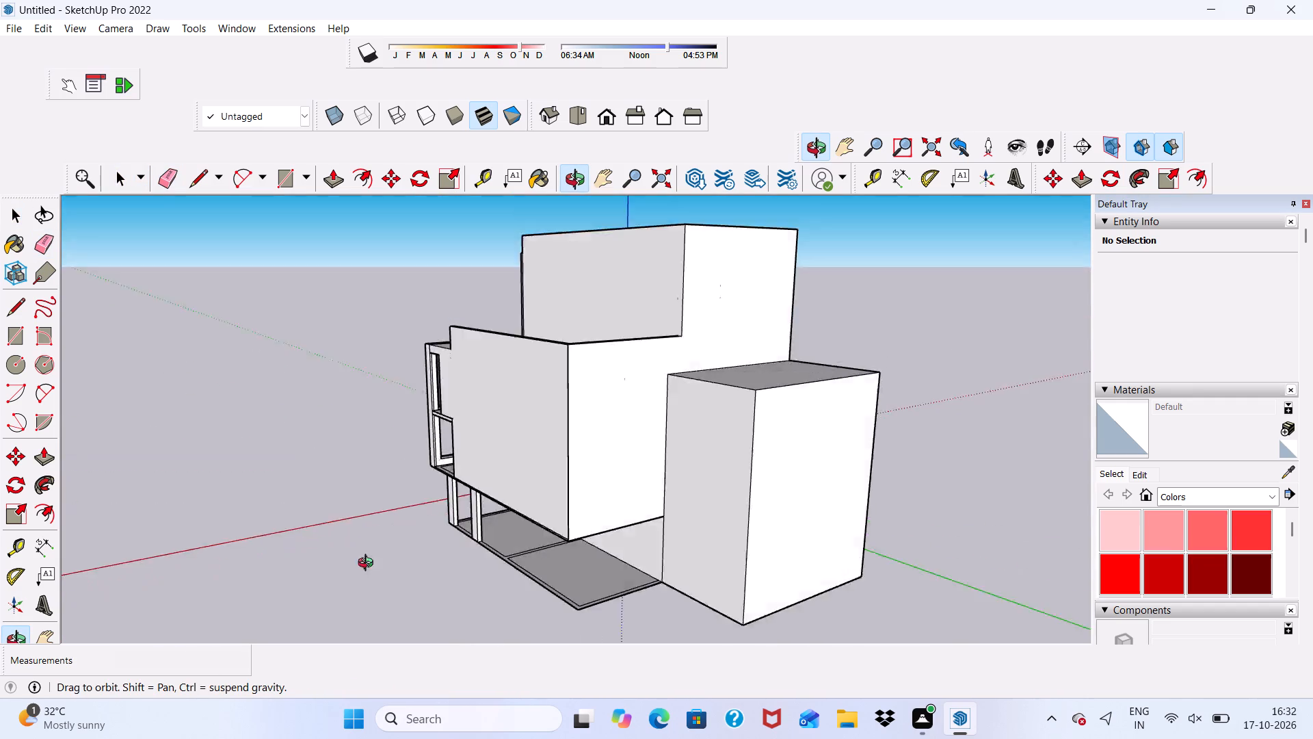
{"action": "middle_click_drag", "start_coordinate": [369, 565], "coordinate": [235, 508]}
{"action": "middle_click_drag", "start_coordinate": [235, 508], "coordinate": [450, 474]}
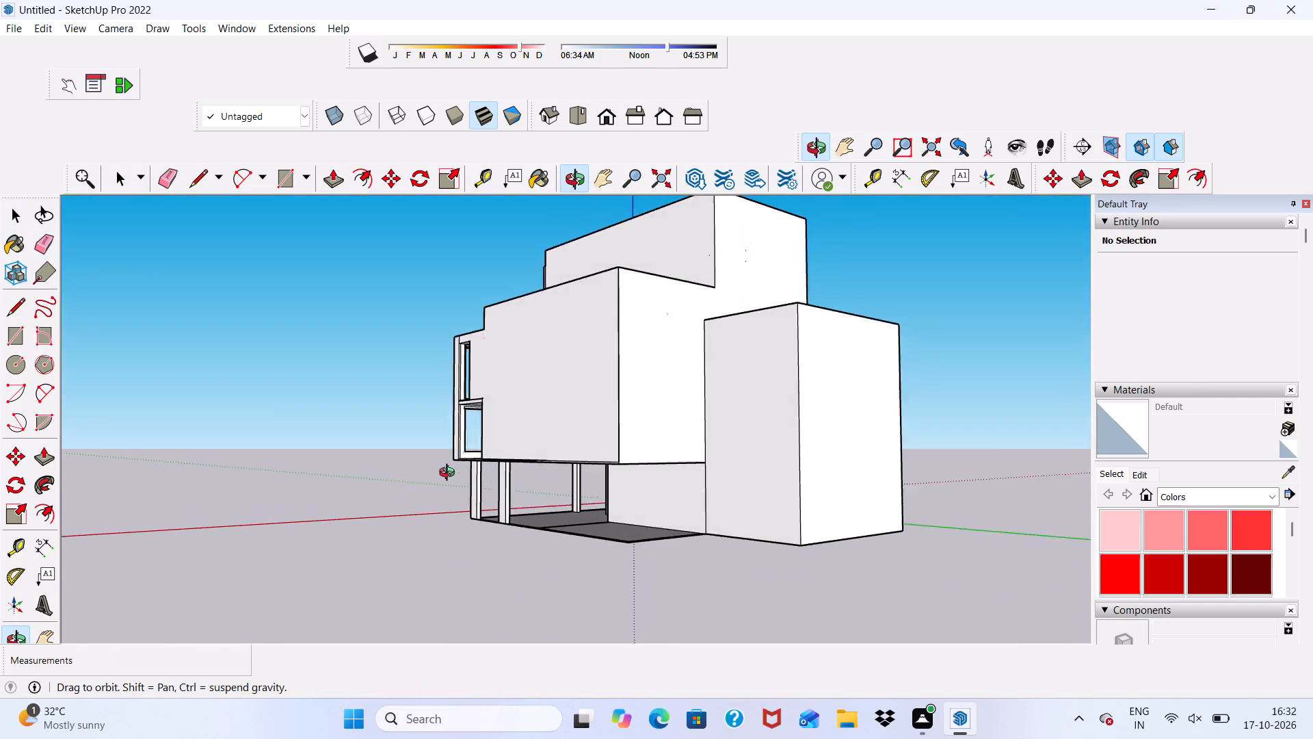
{"action": "middle_click_drag", "start_coordinate": [450, 474], "coordinate": [490, 500]}
{"action": "scroll", "coordinate": [788, 501], "scroll_direction": "up", "scroll_amount": 3}
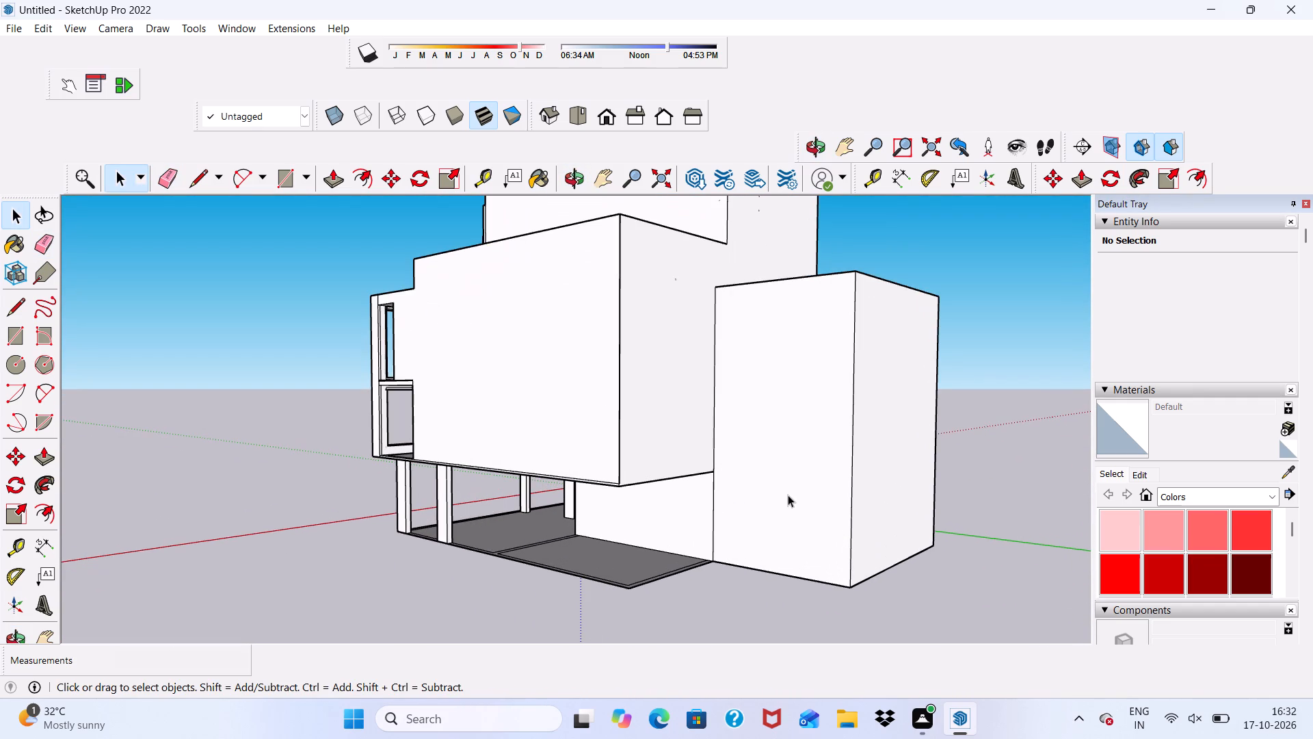
{"action": "left_click", "coordinate": [788, 495]}
{"action": "scroll", "coordinate": [682, 494], "scroll_direction": "down", "scroll_amount": 2}
{"action": "middle_click_drag", "start_coordinate": [679, 495], "coordinate": [706, 432]}
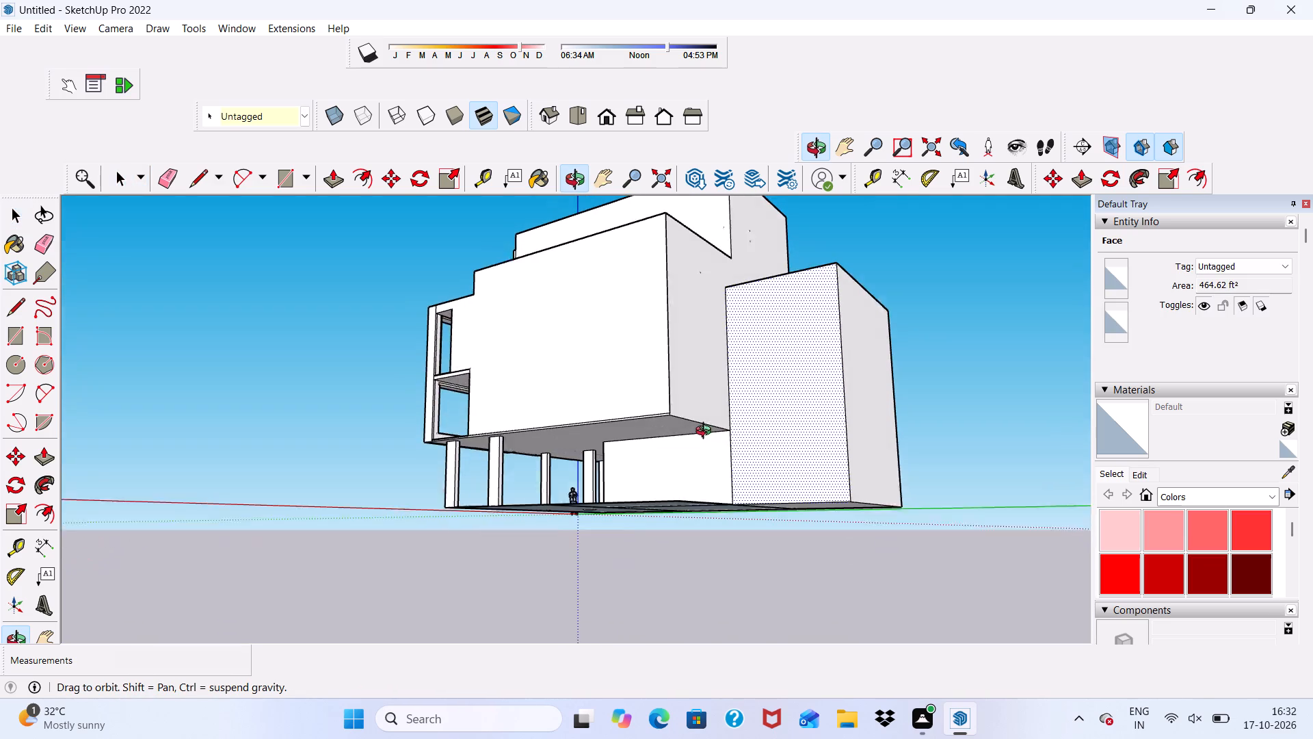
{"action": "middle_click_drag", "start_coordinate": [706, 432], "coordinate": [726, 492]}
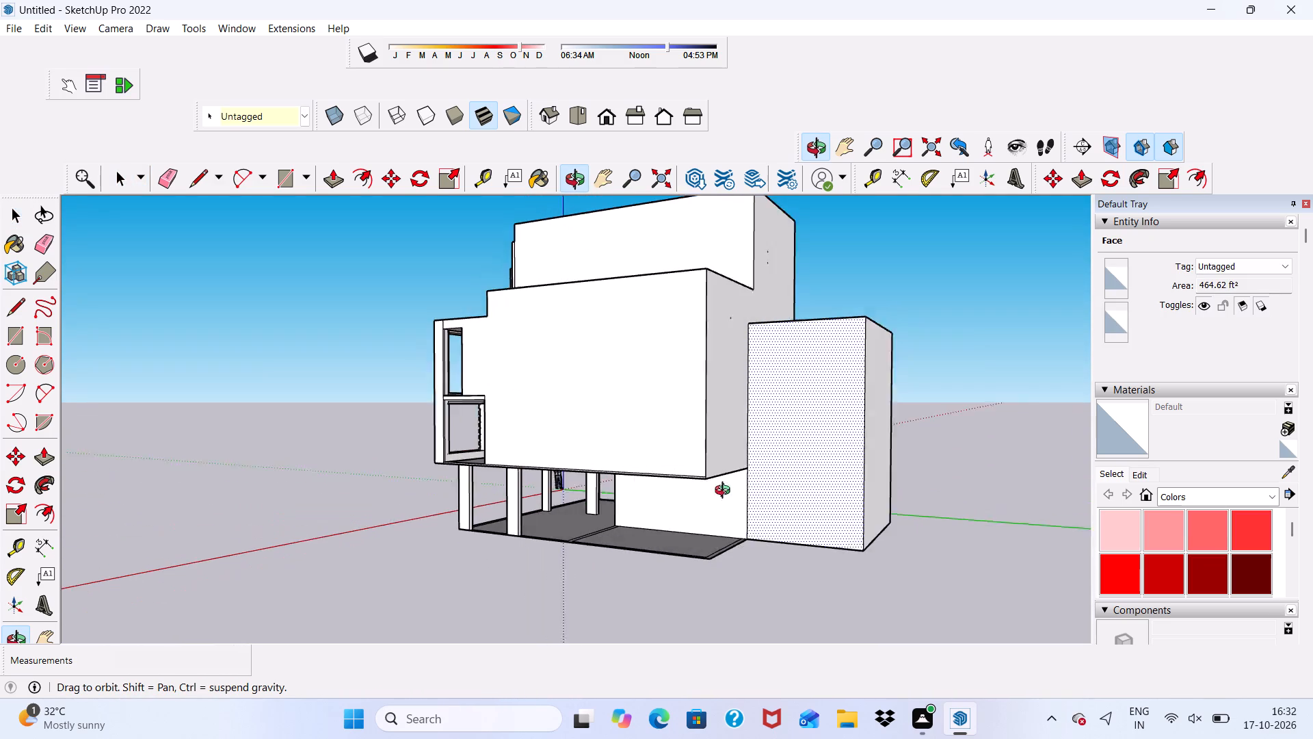
{"action": "middle_click_drag", "start_coordinate": [726, 492], "coordinate": [721, 493]}
{"action": "scroll", "coordinate": [819, 457], "scroll_direction": "up", "scroll_amount": 2}
{"action": "key", "text": "space"}
{"action": "left_click", "coordinate": [959, 369]}
{"action": "scroll", "coordinate": [728, 407], "scroll_direction": "down", "scroll_amount": 2}
{"action": "middle_click_drag", "start_coordinate": [672, 417], "coordinate": [674, 419]}
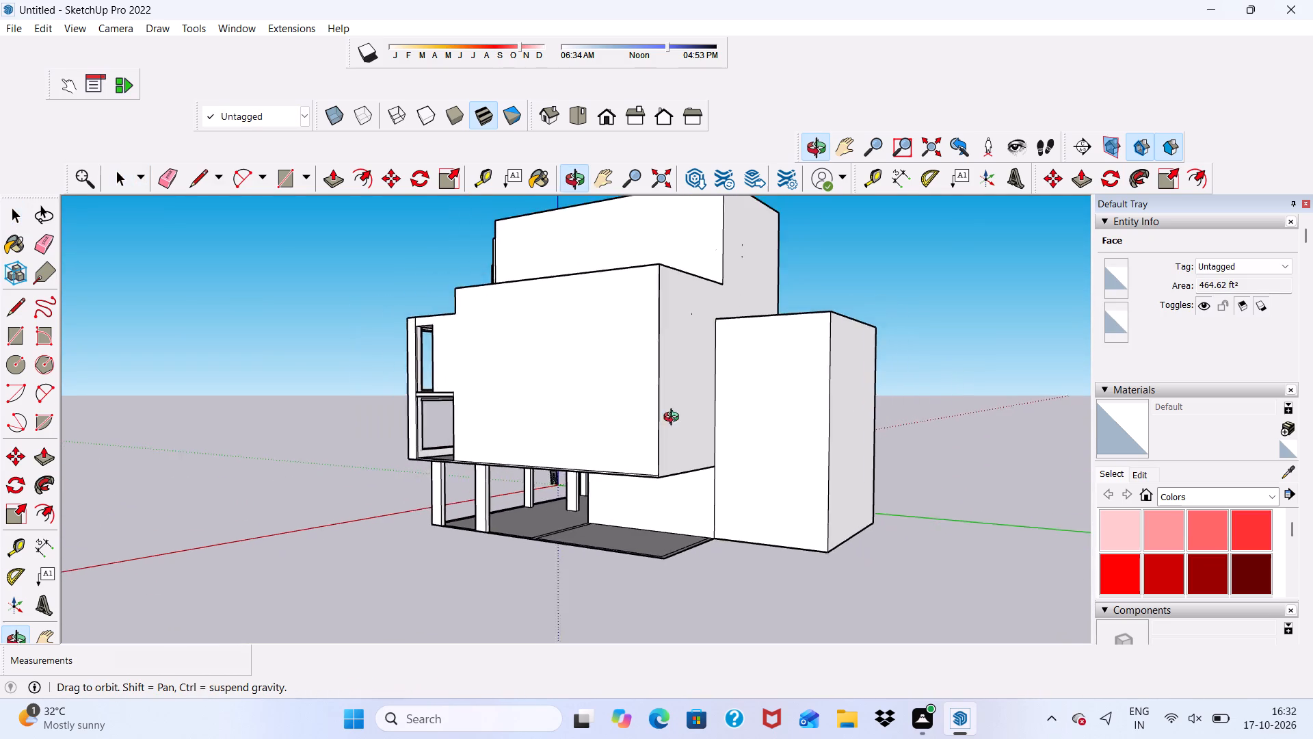
Examine the front facade's balconies, cladding bands, framed windows and ground-floor columns from several angles.
{"action": "middle_click_drag", "start_coordinate": [674, 419], "coordinate": [946, 368]}
{"action": "middle_click_drag", "start_coordinate": [667, 423], "coordinate": [816, 566]}
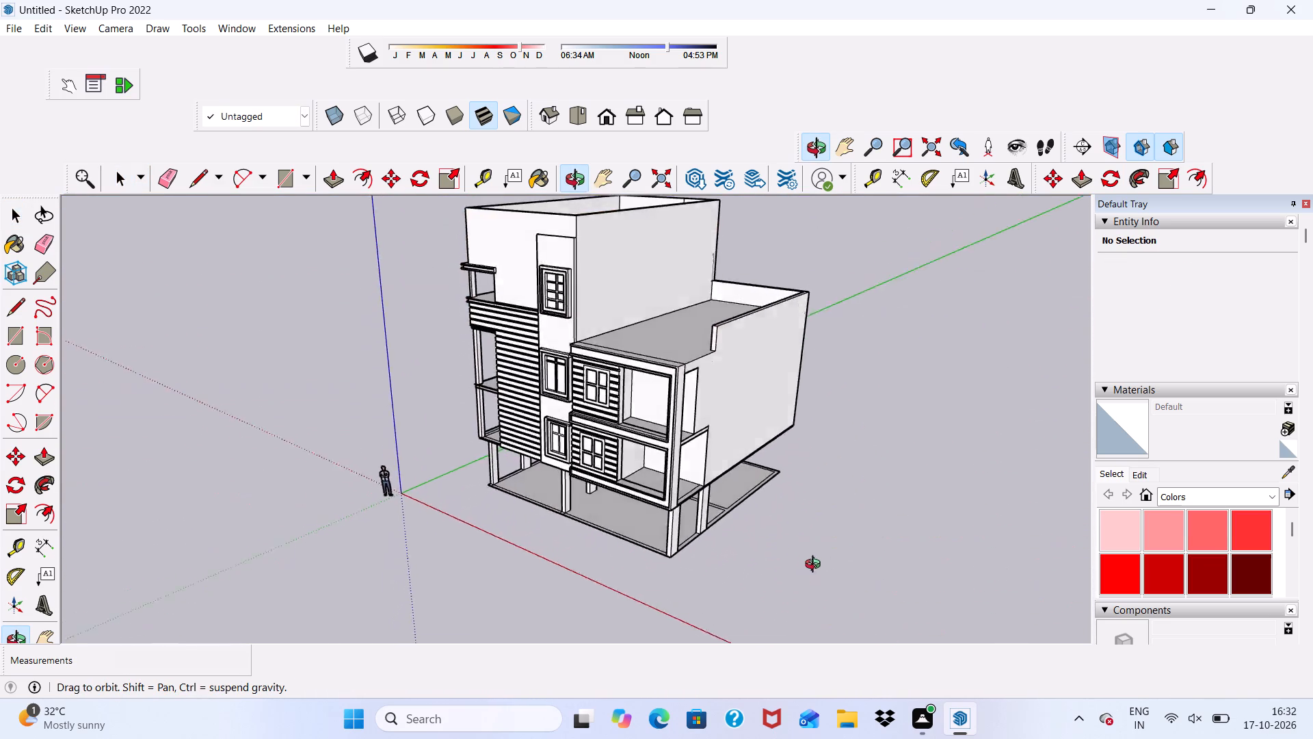
{"action": "middle_click_drag", "start_coordinate": [816, 566], "coordinate": [891, 506]}
{"action": "middle_click_drag", "start_coordinate": [600, 471], "coordinate": [720, 475]}
{"action": "scroll", "coordinate": [589, 343], "scroll_direction": "up", "scroll_amount": 6}
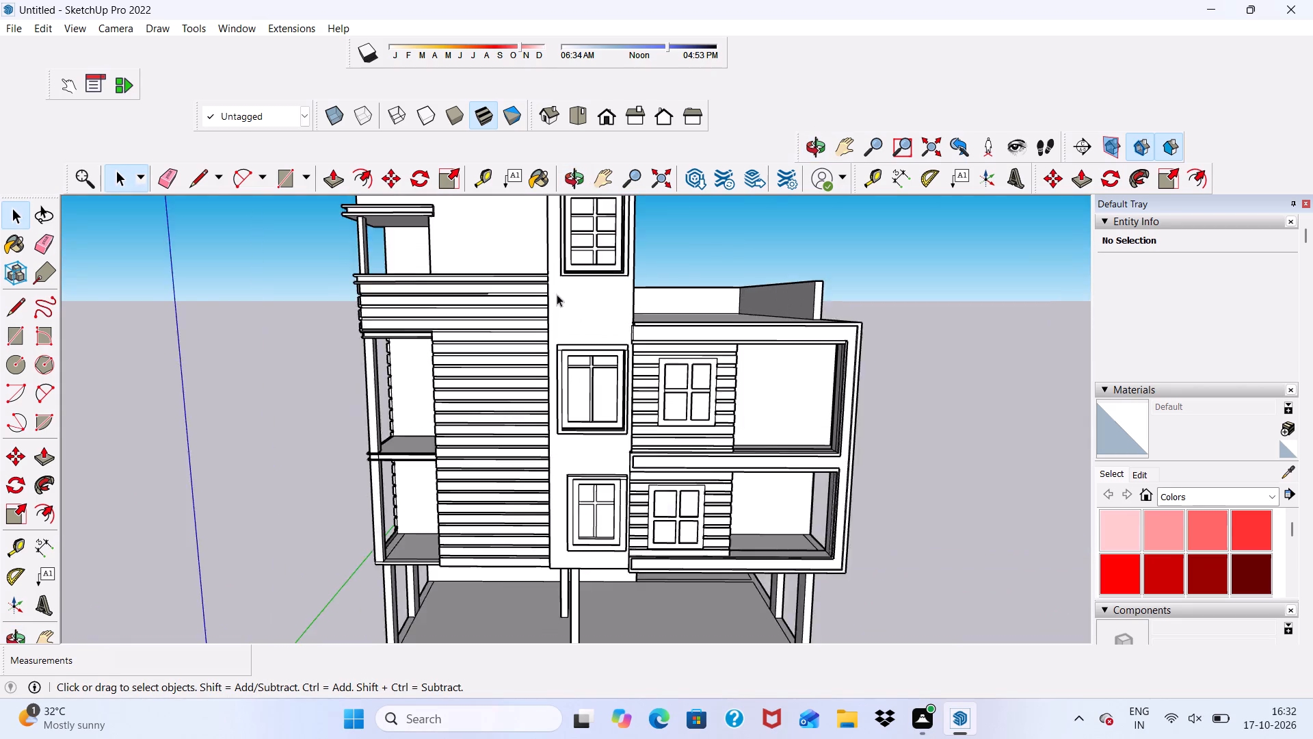
{"action": "scroll", "coordinate": [557, 294], "scroll_direction": "up", "scroll_amount": 6}
{"action": "scroll", "coordinate": [570, 340], "scroll_direction": "down", "scroll_amount": 7}
{"action": "scroll", "coordinate": [525, 320], "scroll_direction": "up", "scroll_amount": 1}
{"action": "scroll", "coordinate": [492, 317], "scroll_direction": "down", "scroll_amount": 4}
{"action": "middle_click_drag", "start_coordinate": [446, 424], "coordinate": [555, 351]}
{"action": "scroll", "coordinate": [563, 398], "scroll_direction": "up", "scroll_amount": 6}
{"action": "scroll", "coordinate": [439, 343], "scroll_direction": "down", "scroll_amount": 6}
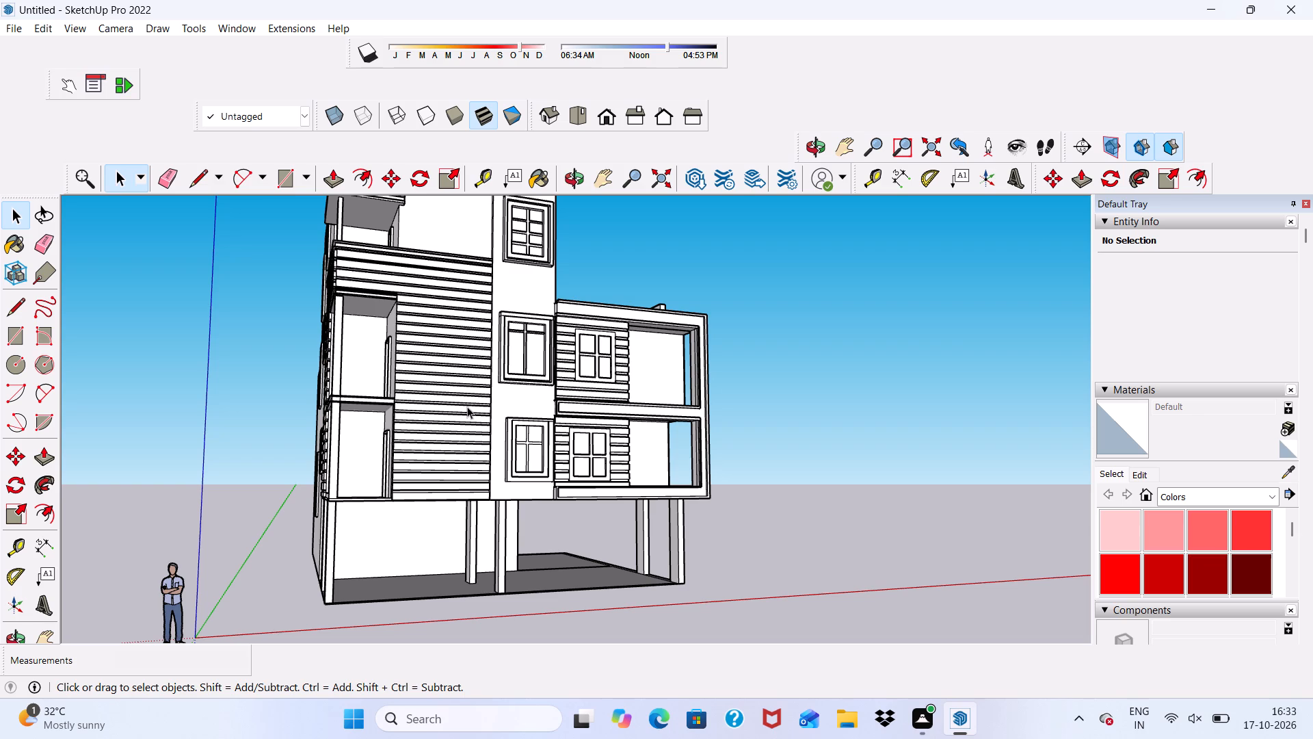
Examine the front facade, the clad corner balconies and the roofs in the standard front and top views and from several angles.
{"action": "scroll", "coordinate": [490, 372], "scroll_direction": "down", "scroll_amount": 7}
{"action": "middle_click_drag", "start_coordinate": [450, 311], "coordinate": [315, 354]}
{"action": "scroll", "coordinate": [363, 338], "scroll_direction": "up", "scroll_amount": 8}
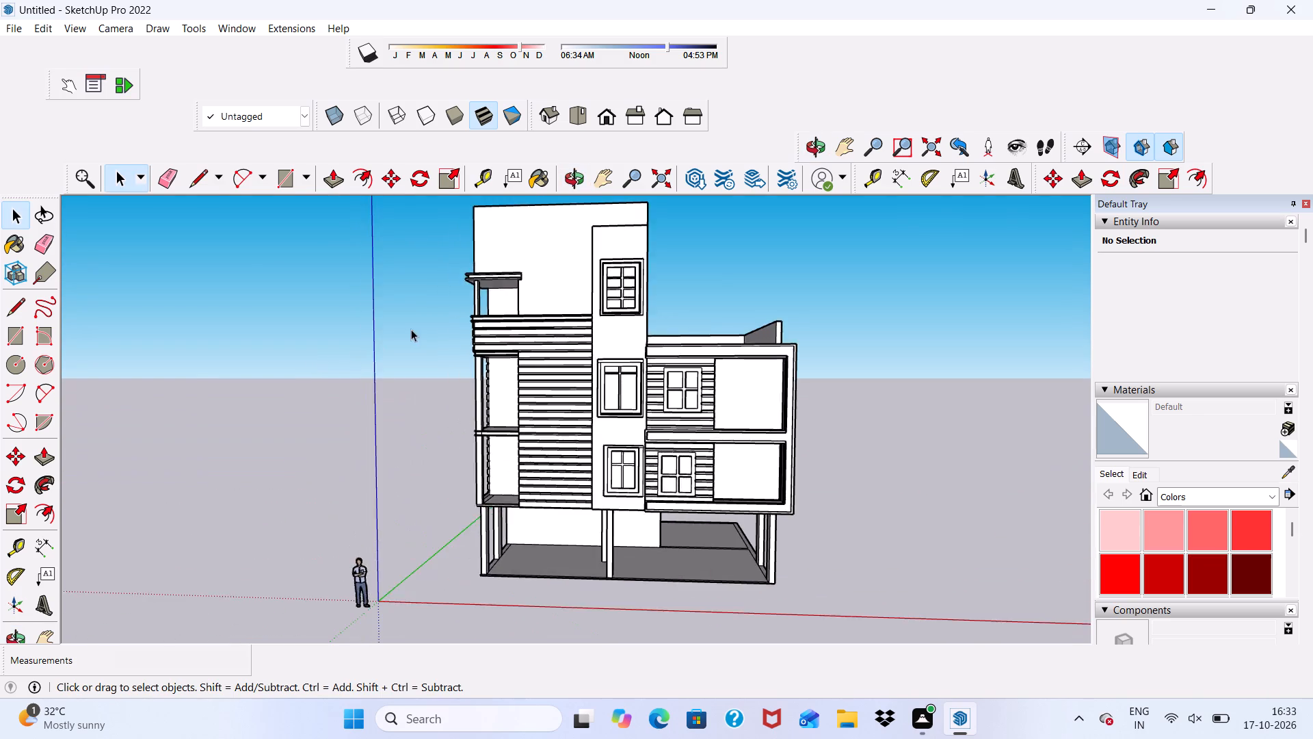
{"action": "scroll", "coordinate": [411, 329], "scroll_direction": "up", "scroll_amount": 4}
{"action": "scroll", "coordinate": [423, 320], "scroll_direction": "down", "scroll_amount": 6}
{"action": "middle_click_drag", "start_coordinate": [627, 383], "coordinate": [853, 372]}
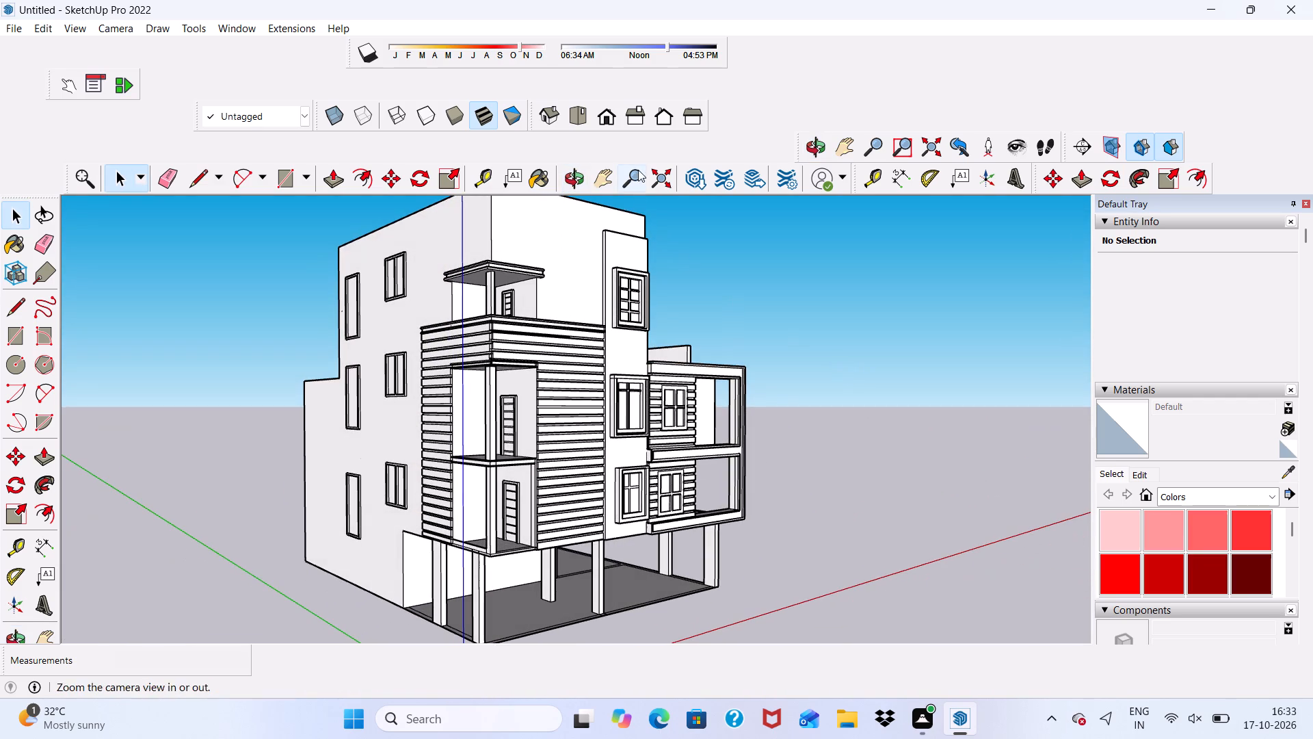
{"action": "scroll", "coordinate": [637, 163], "scroll_direction": "up", "scroll_amount": 3}
{"action": "left_click", "coordinate": [600, 120]}
{"action": "scroll", "coordinate": [393, 415], "scroll_direction": "up", "scroll_amount": 4}
{"action": "scroll", "coordinate": [373, 398], "scroll_direction": "down", "scroll_amount": 1}
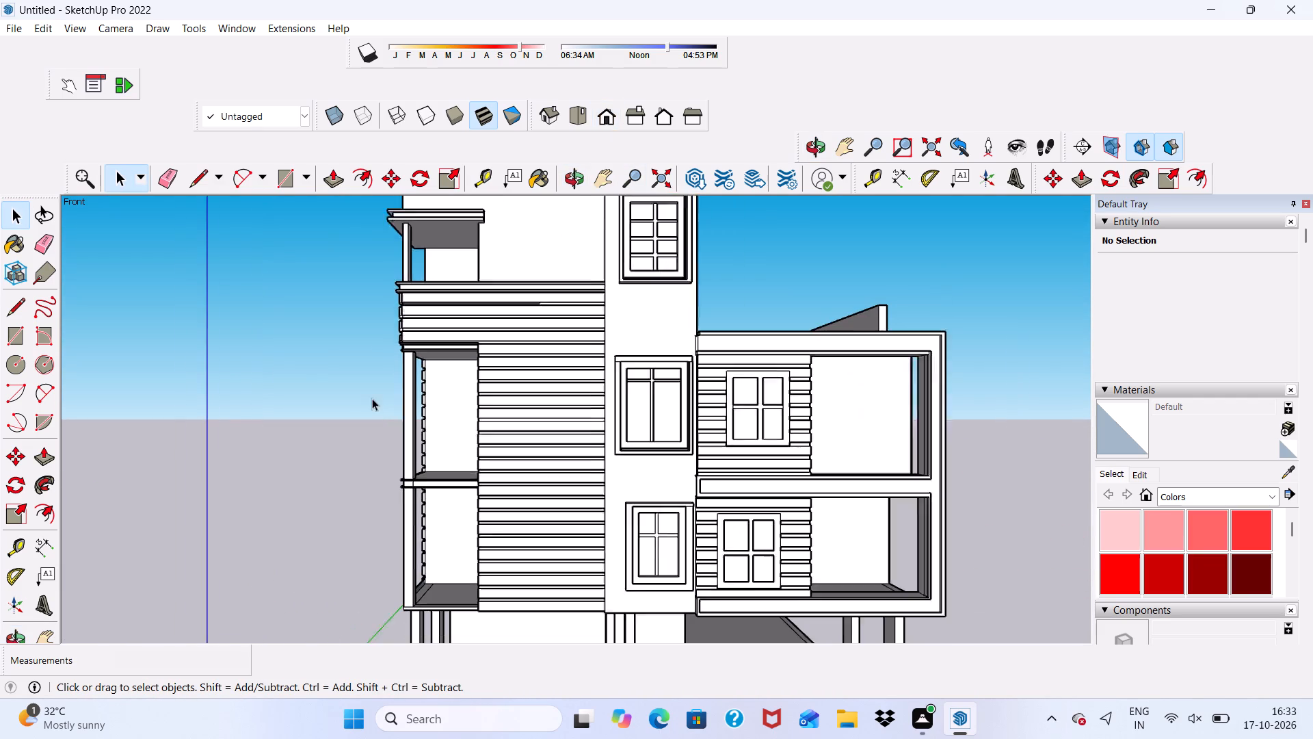
{"action": "scroll", "coordinate": [372, 398], "scroll_direction": "down", "scroll_amount": 1}
{"action": "left_click", "coordinate": [576, 109]}
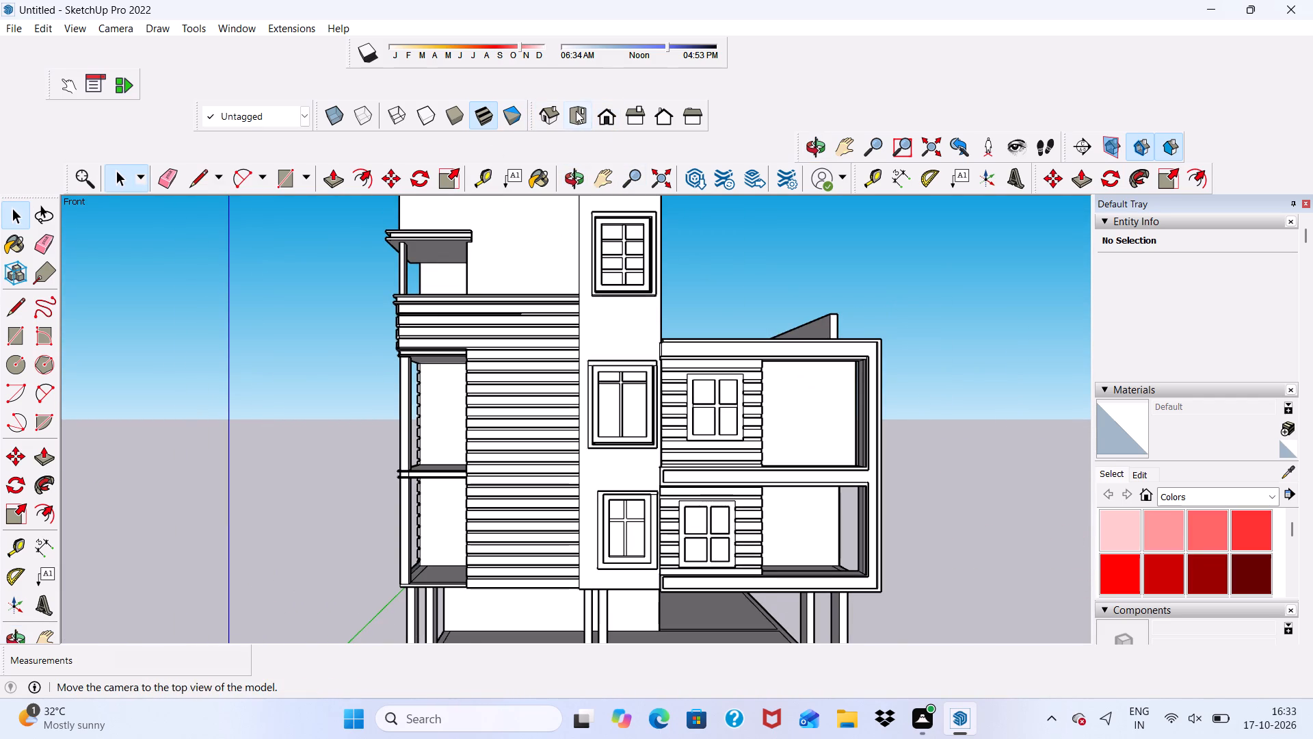
{"action": "scroll", "coordinate": [522, 329], "scroll_direction": "down", "scroll_amount": 8}
{"action": "middle_click_drag", "start_coordinate": [579, 495], "coordinate": [714, 256]}
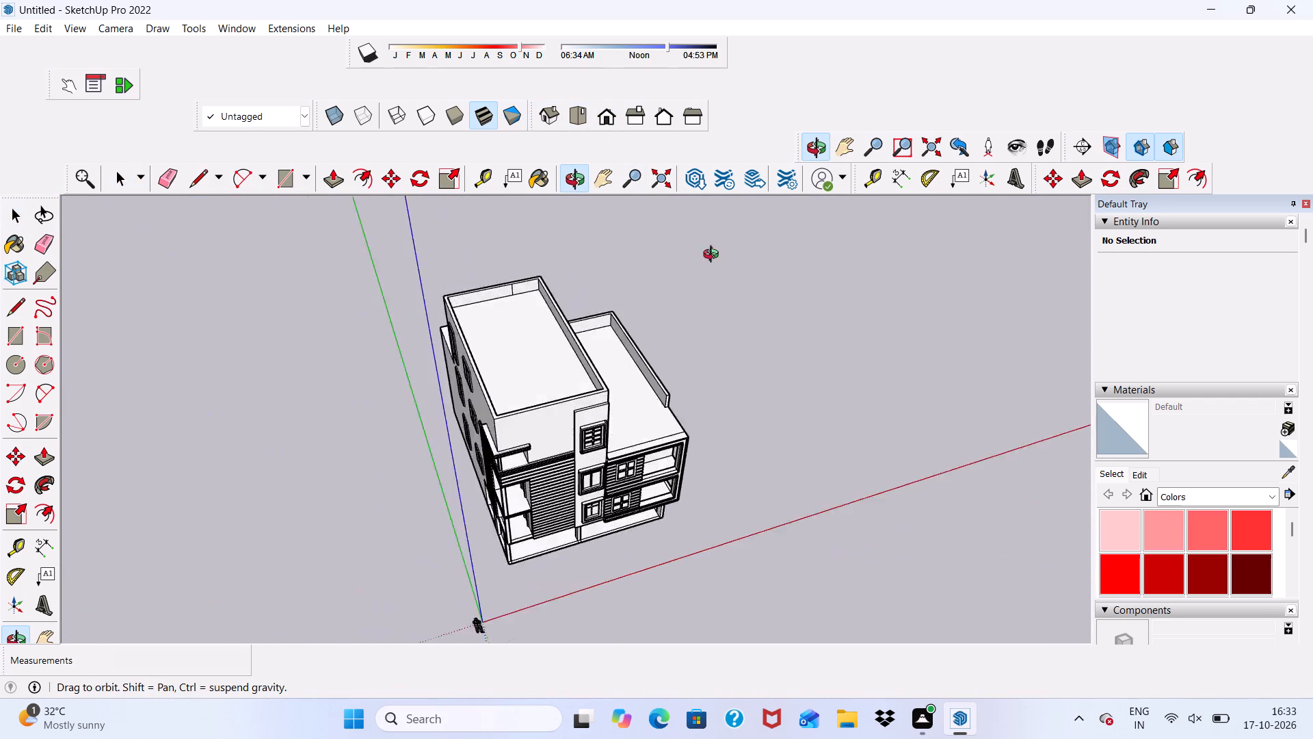
{"action": "middle_click_drag", "start_coordinate": [714, 256], "coordinate": [777, 112]}
{"action": "scroll", "coordinate": [479, 559], "scroll_direction": "up", "scroll_amount": 5}
{"action": "scroll", "coordinate": [508, 411], "scroll_direction": "up", "scroll_amount": 3}
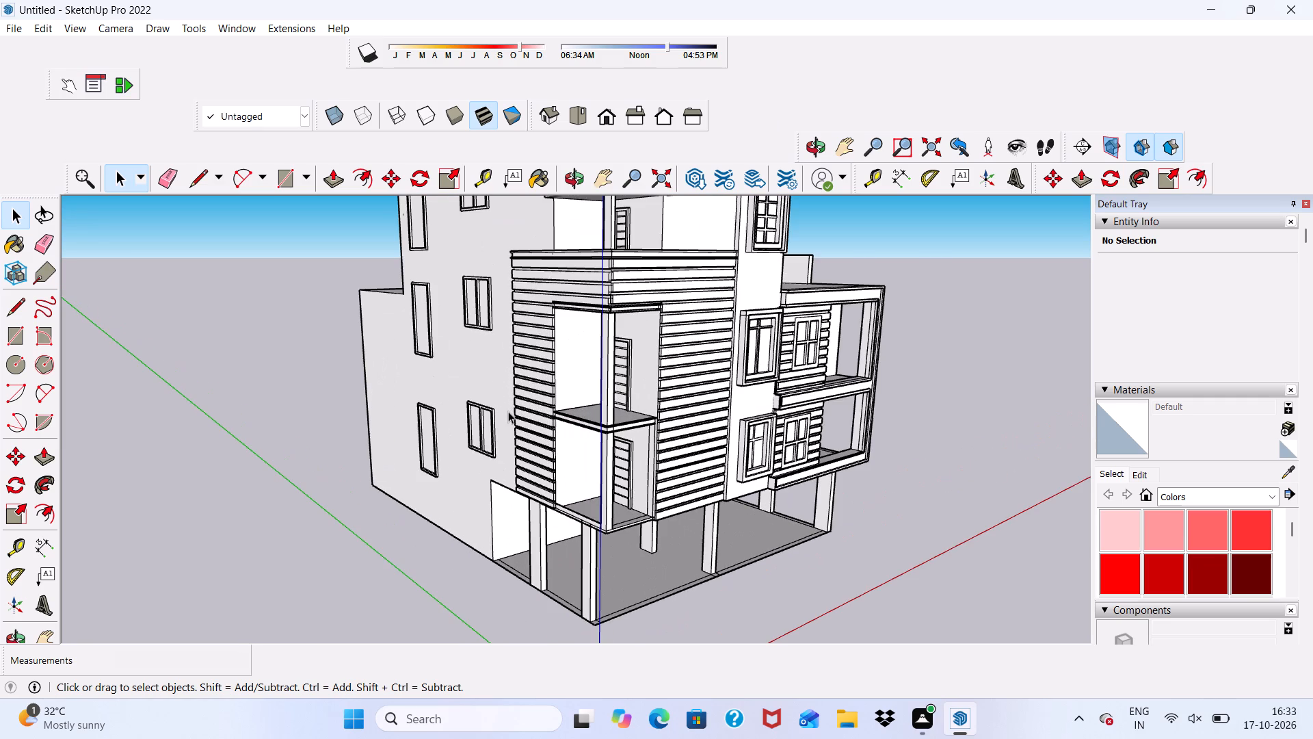
{"action": "scroll", "coordinate": [501, 405], "scroll_direction": "up", "scroll_amount": 3}
{"action": "scroll", "coordinate": [501, 406], "scroll_direction": "down", "scroll_amount": 5}
{"action": "middle_click_drag", "start_coordinate": [620, 489], "coordinate": [267, 447]}
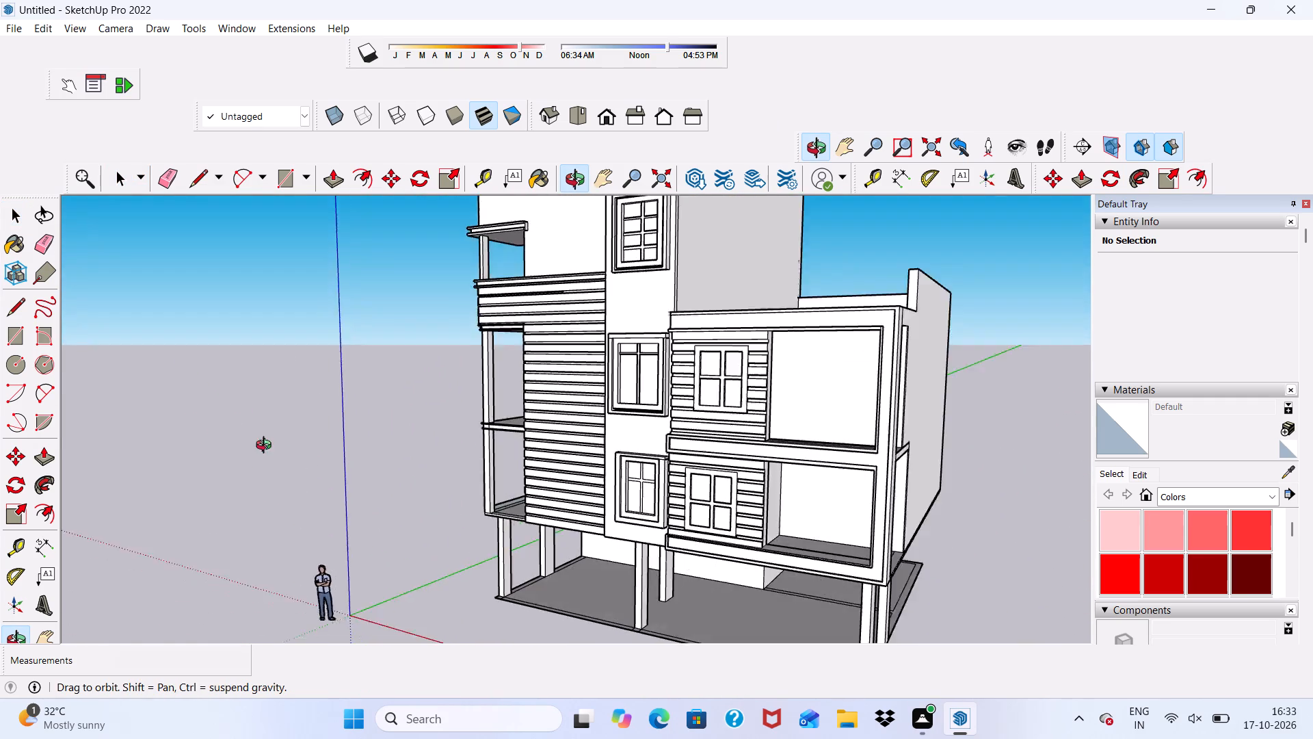
{"action": "middle_click_drag", "start_coordinate": [267, 447], "coordinate": [383, 463]}
Erase the top edge of the low strip along the open side of the lowest corner balcony's floor.
{"action": "scroll", "coordinate": [517, 515], "scroll_direction": "up", "scroll_amount": 11}
{"action": "scroll", "coordinate": [548, 563], "scroll_direction": "down", "scroll_amount": 1}
{"action": "middle_click_drag", "start_coordinate": [548, 564], "coordinate": [806, 541]}
{"action": "scroll", "coordinate": [649, 543], "scroll_direction": "up", "scroll_amount": 6}
{"action": "middle_click_drag", "start_coordinate": [589, 528], "coordinate": [284, 518]}
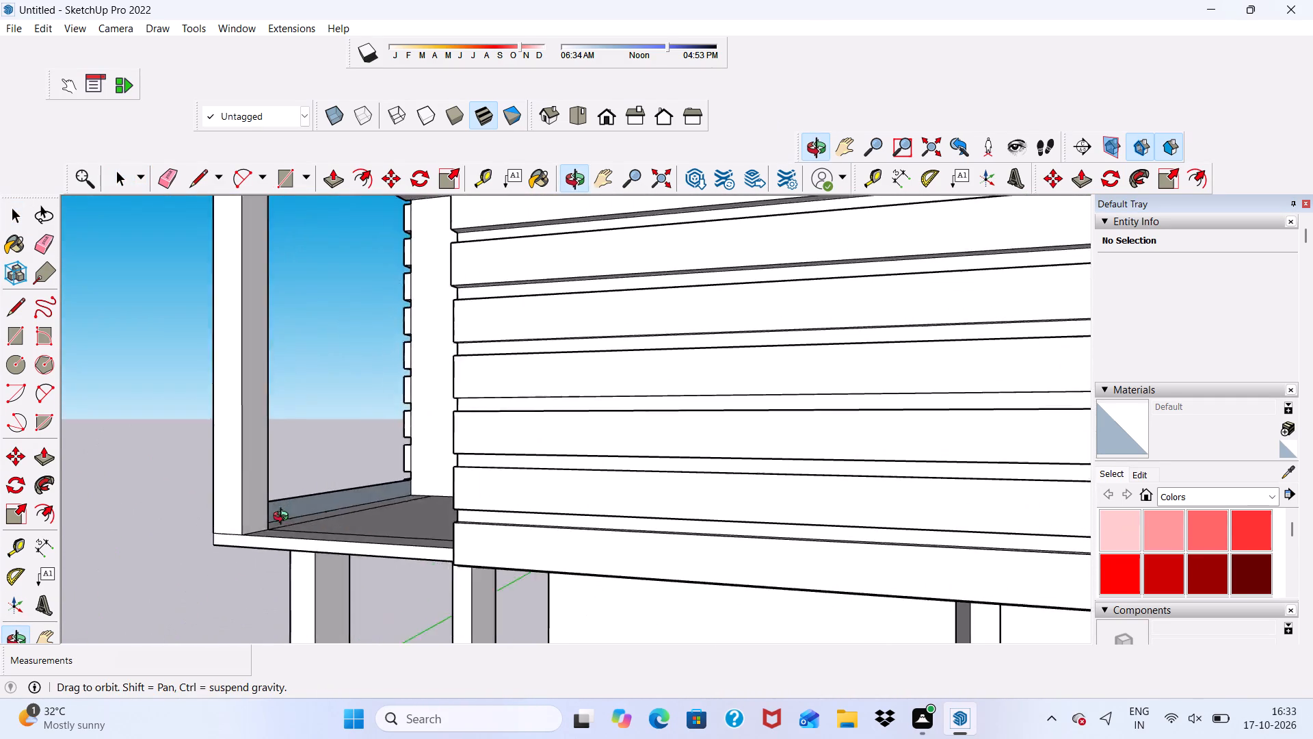
{"action": "middle_click_drag", "start_coordinate": [284, 518], "coordinate": [264, 550]}
{"action": "scroll", "coordinate": [301, 545], "scroll_direction": "up", "scroll_amount": 10}
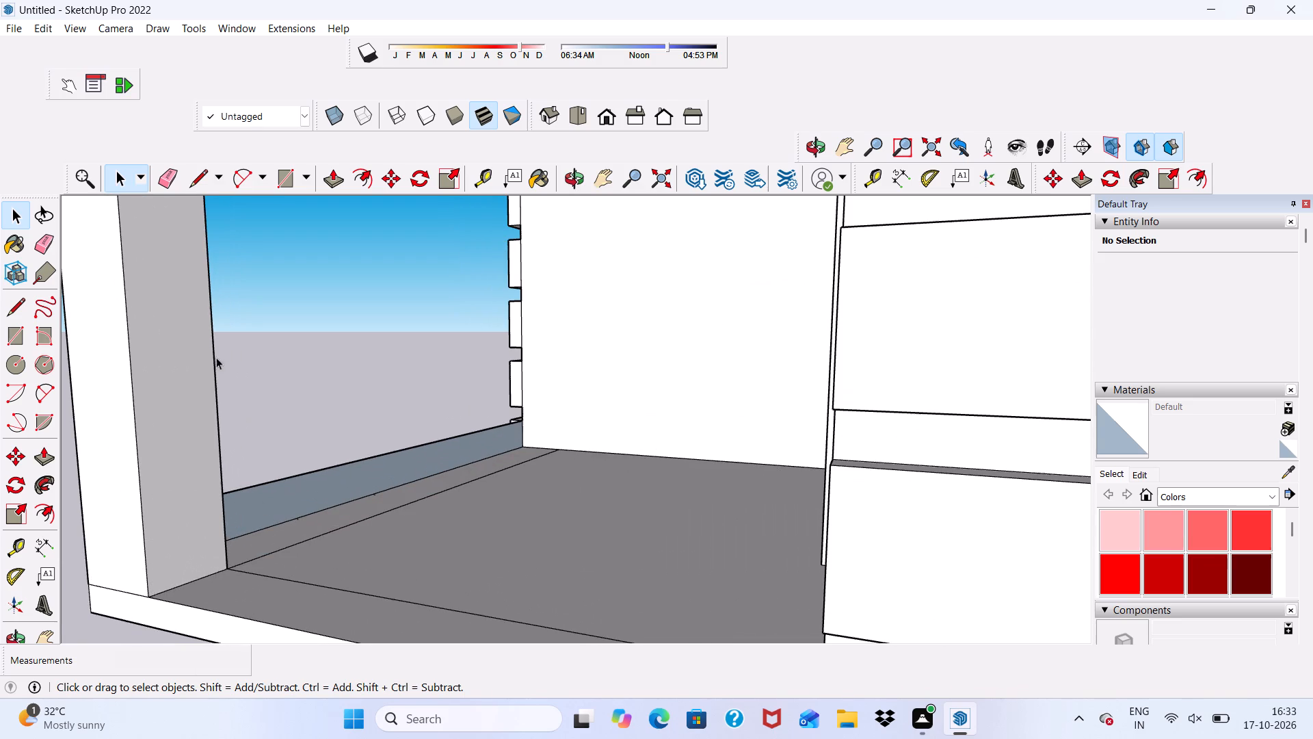
{"action": "left_click", "coordinate": [168, 183]}
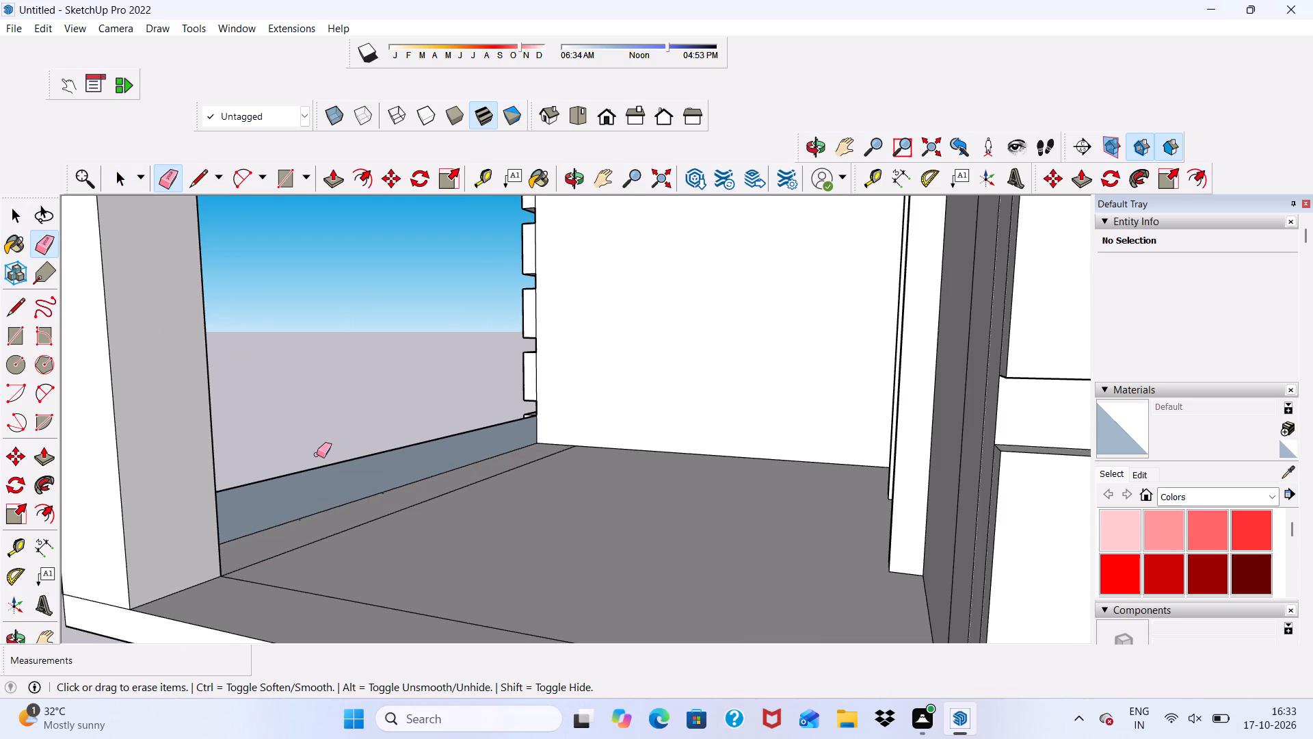
{"action": "left_click", "coordinate": [315, 469]}
{"action": "scroll", "coordinate": [317, 469], "scroll_direction": "down", "scroll_amount": 5}
{"action": "middle_click_drag", "start_coordinate": [422, 551], "coordinate": [516, 549]}
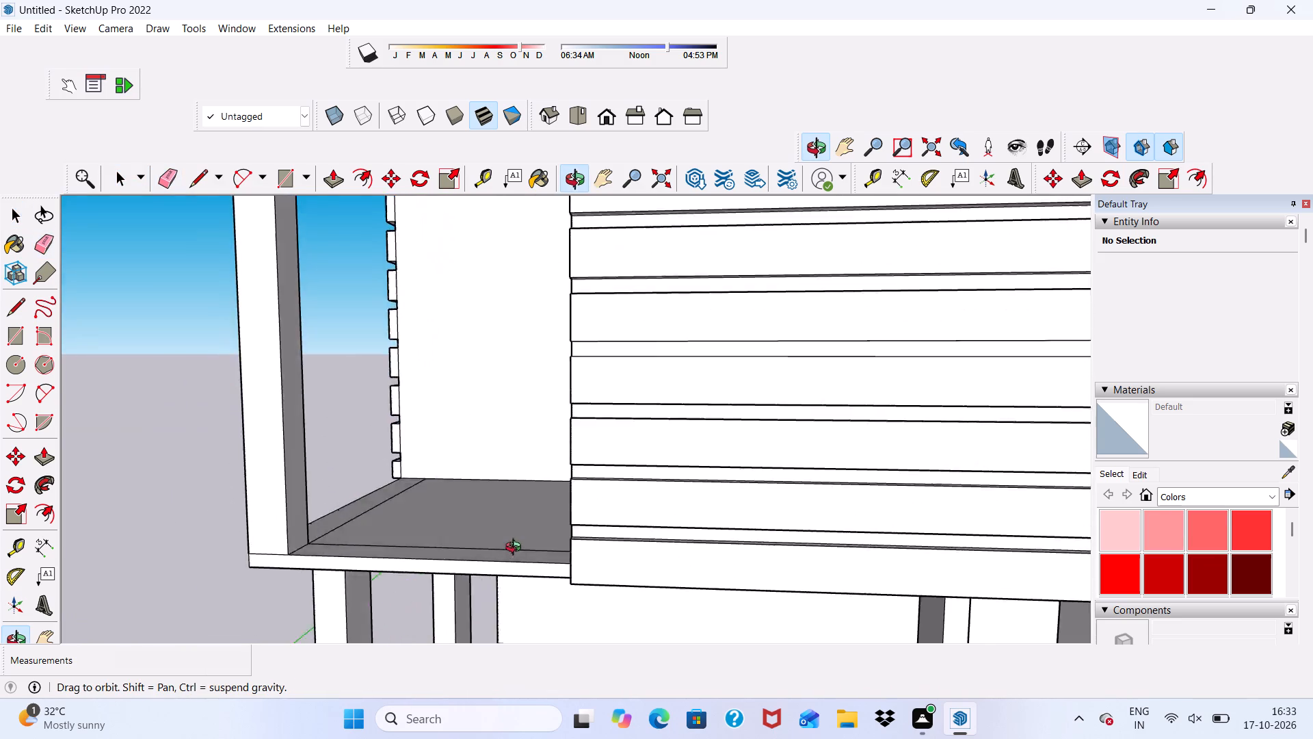
{"action": "middle_click_drag", "start_coordinate": [516, 549], "coordinate": [535, 588]}
{"action": "key", "text": "space"}
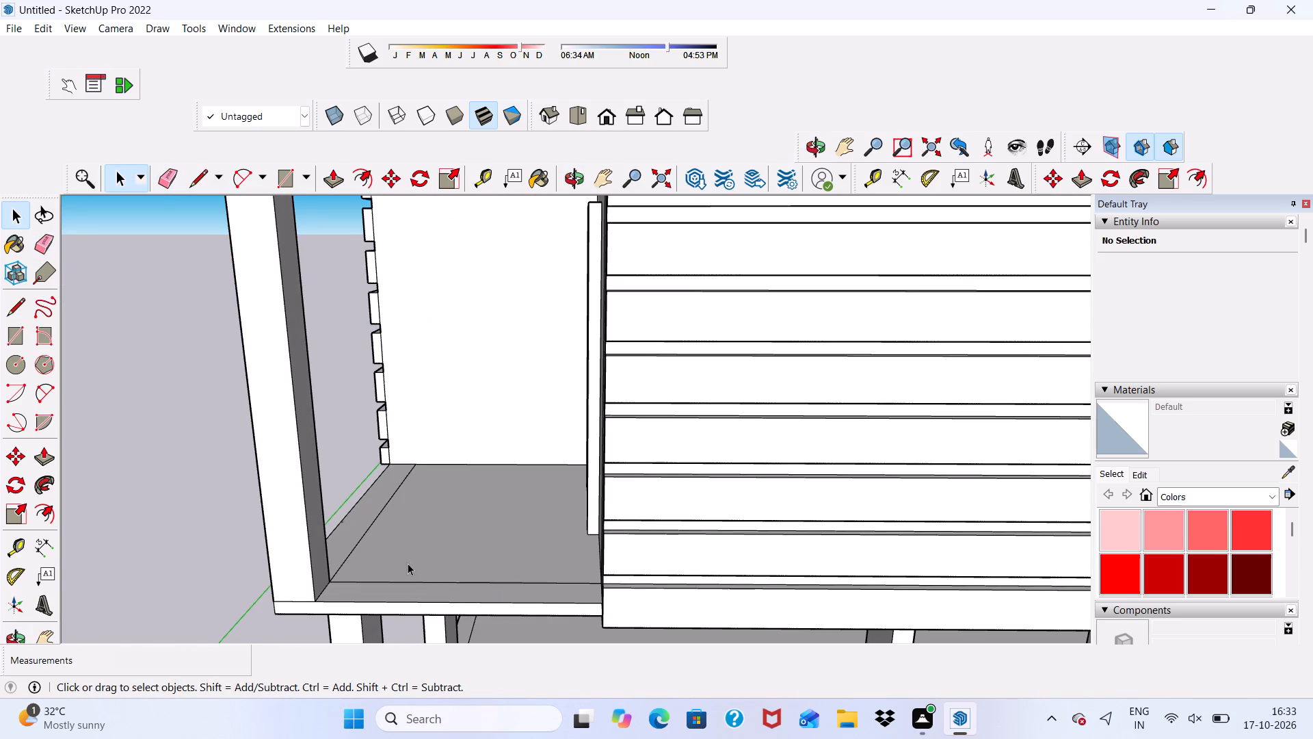
Push/Pull the small square face at the base of the lowest corner balcony's post upward, past the balcony floor above.
{"action": "scroll", "coordinate": [312, 508], "scroll_direction": "down", "scroll_amount": 4}
{"action": "middle_click_drag", "start_coordinate": [347, 556], "coordinate": [837, 524]}
{"action": "scroll", "coordinate": [609, 503], "scroll_direction": "up", "scroll_amount": 3}
{"action": "scroll", "coordinate": [609, 503], "scroll_direction": "down", "scroll_amount": 3}
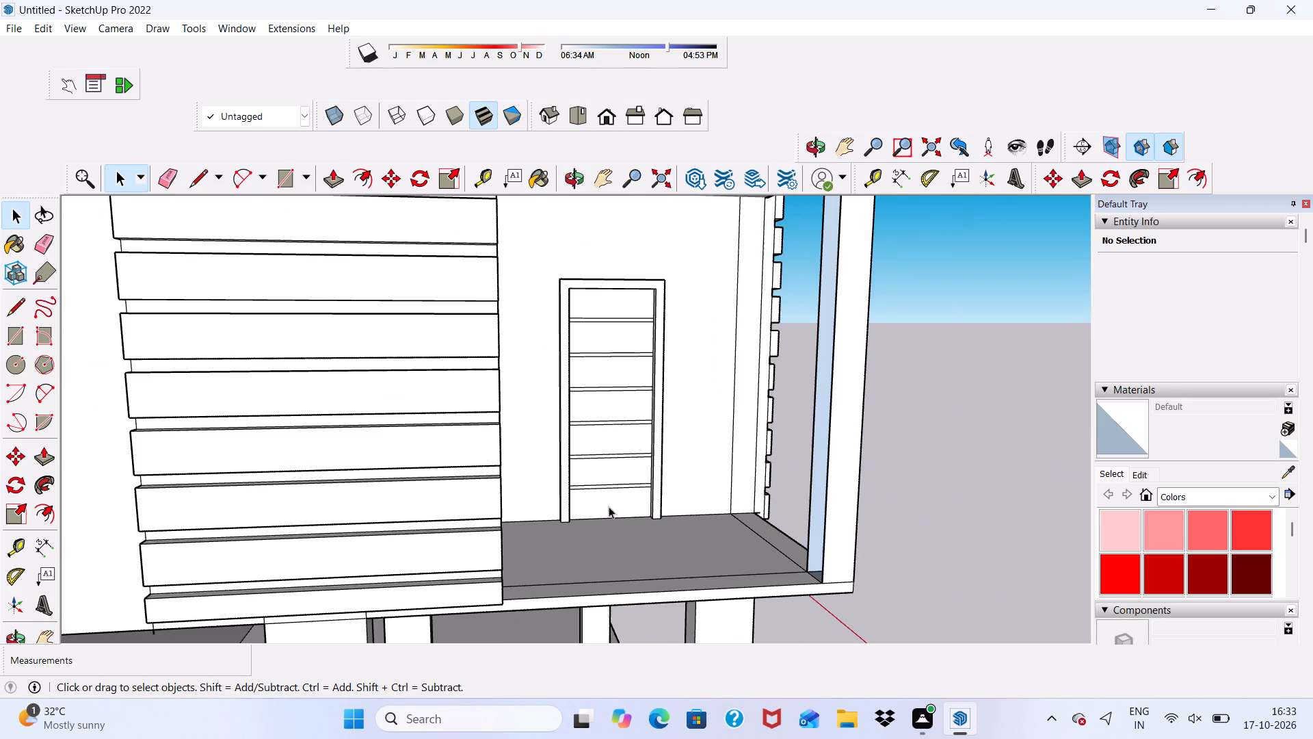
{"action": "middle_click_drag", "start_coordinate": [804, 572], "coordinate": [861, 614]}
{"action": "scroll", "coordinate": [858, 608], "scroll_direction": "up", "scroll_amount": 5}
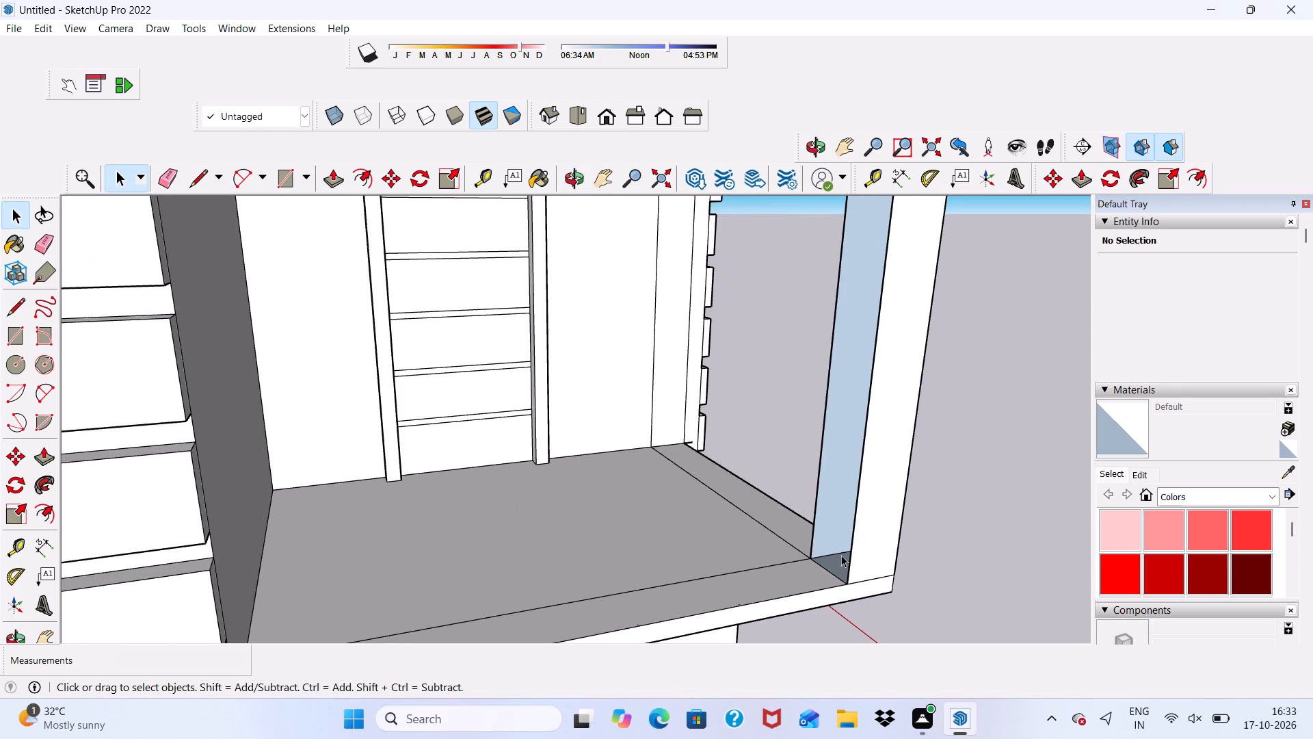
{"action": "left_click", "coordinate": [841, 555]}
{"action": "left_click", "coordinate": [327, 185]}
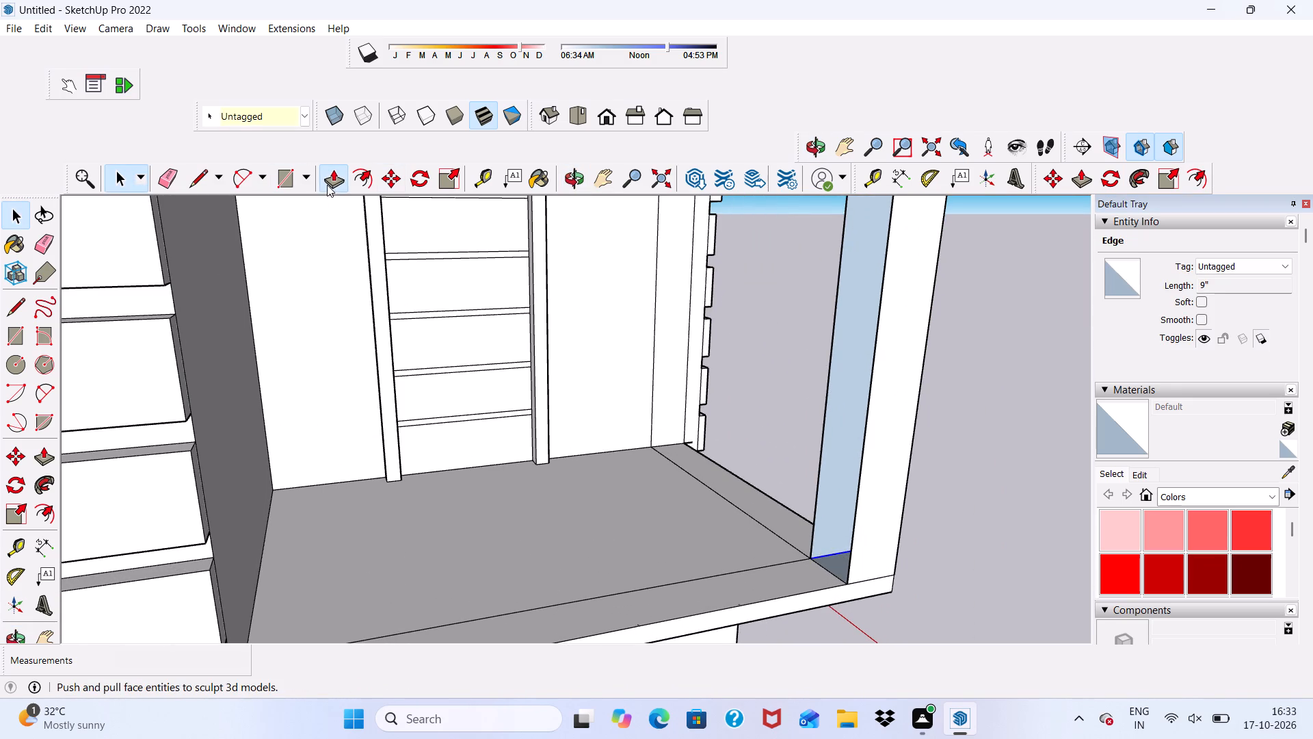
{"action": "left_click", "coordinate": [836, 556]}
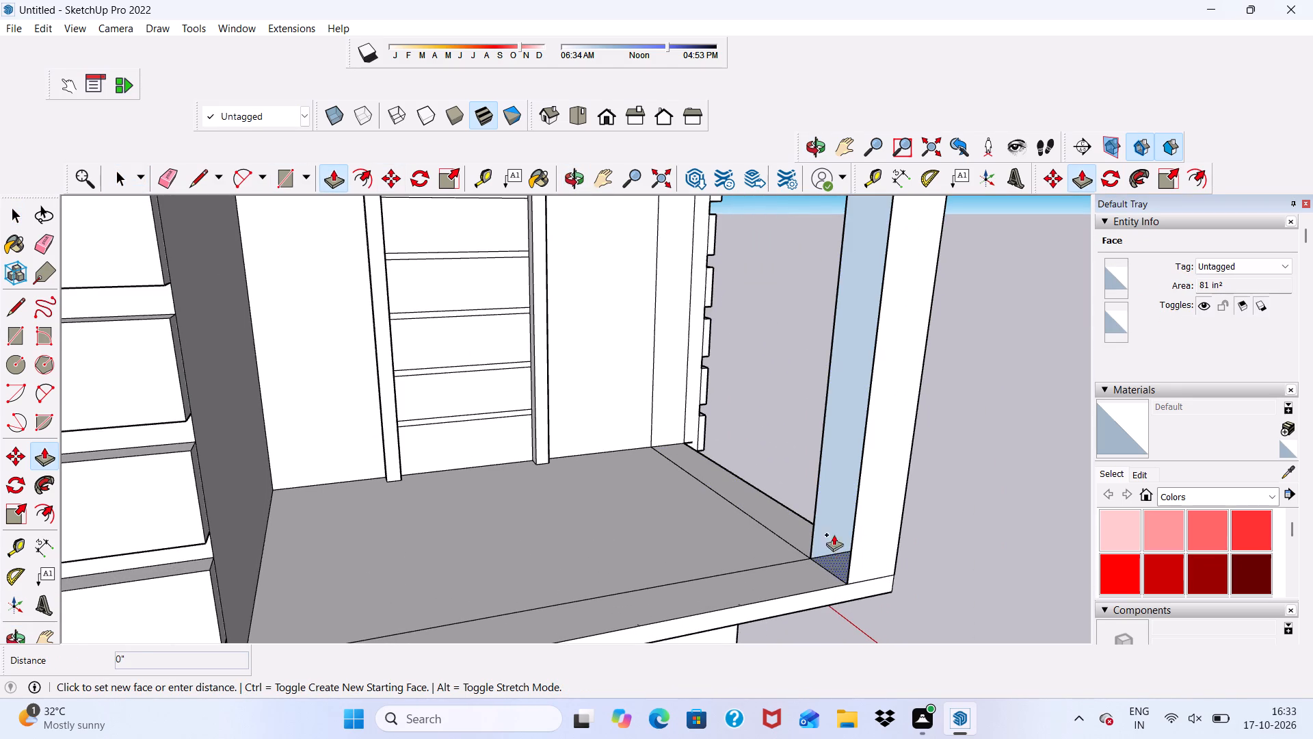
{"action": "scroll", "coordinate": [819, 396], "scroll_direction": "down", "scroll_amount": 16}
{"action": "scroll", "coordinate": [842, 341], "scroll_direction": "up", "scroll_amount": 5}
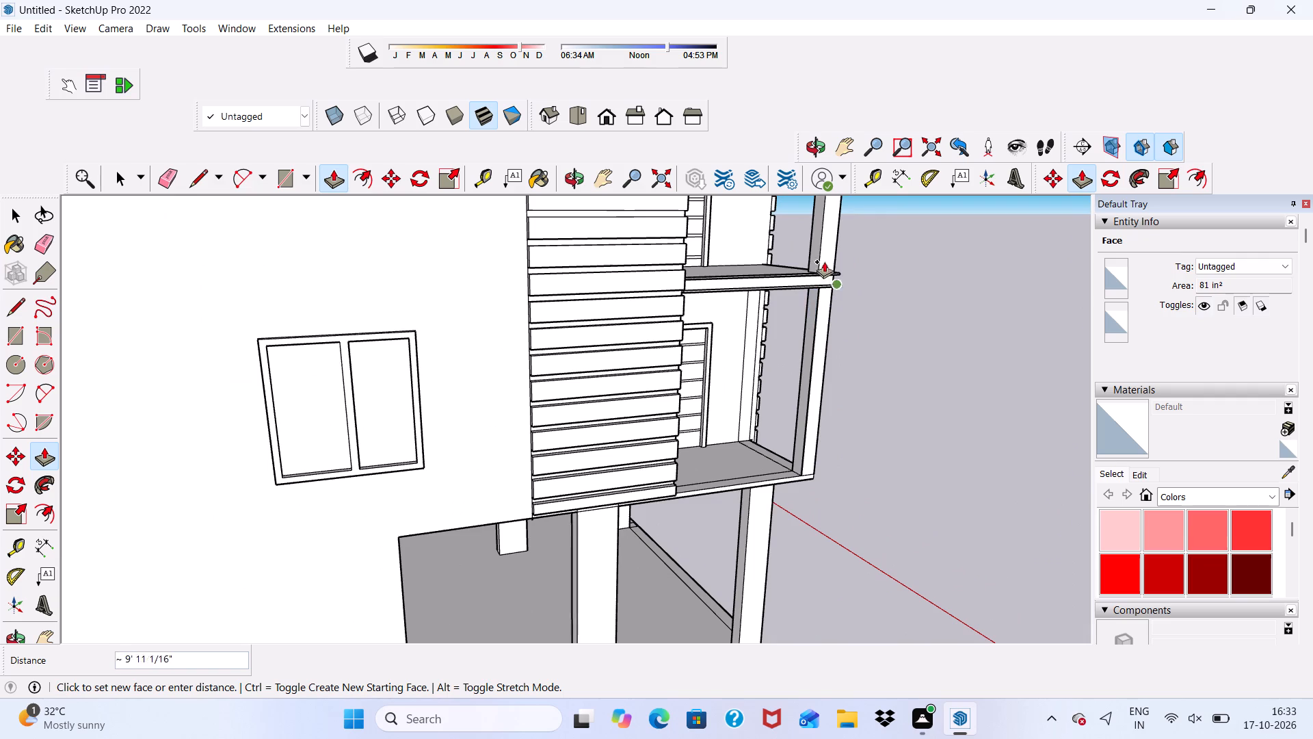
{"action": "left_click", "coordinate": [818, 240]}
{"action": "scroll", "coordinate": [801, 346], "scroll_direction": "down", "scroll_amount": 5}
{"action": "scroll", "coordinate": [884, 413], "scroll_direction": "up", "scroll_amount": 3}
{"action": "key", "text": "space"}
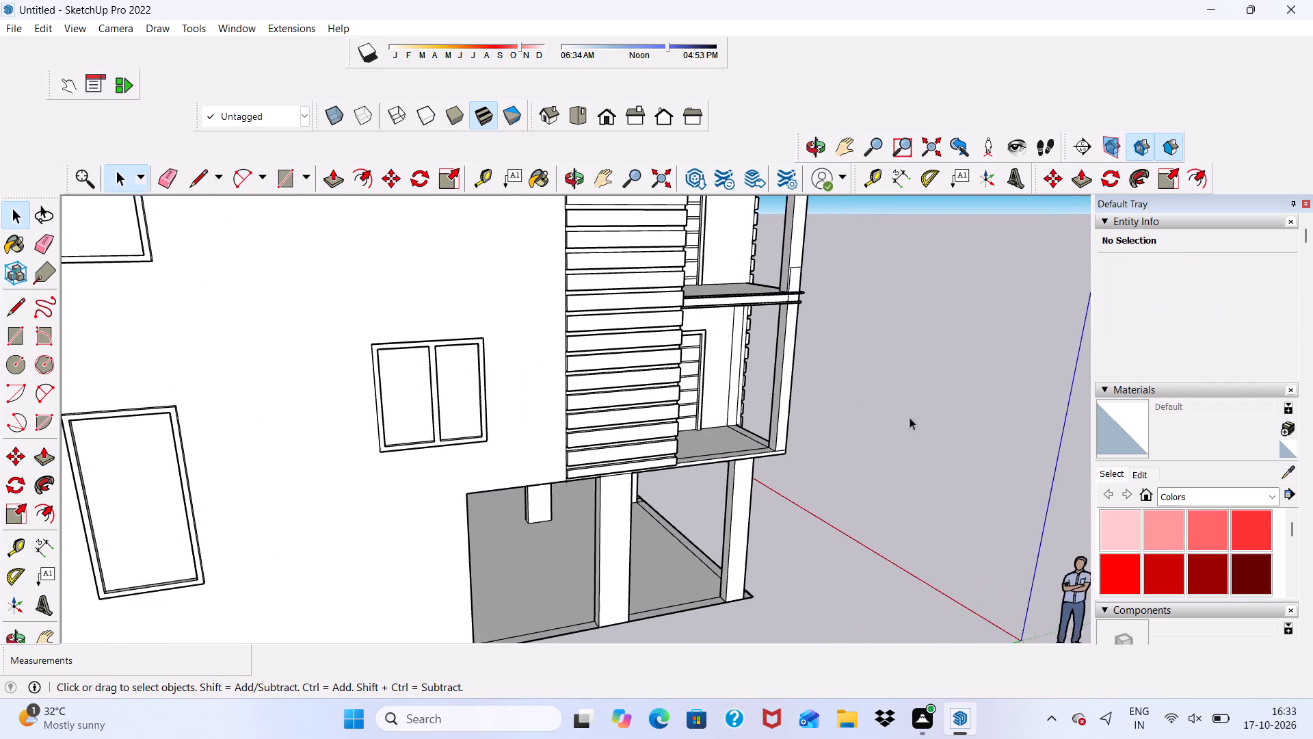
Draw a circle of about 1 3/8" radius near the base of the corner post's inner face on the lowest balcony.
{"action": "scroll", "coordinate": [903, 415], "scroll_direction": "down", "scroll_amount": 2}
{"action": "scroll", "coordinate": [819, 414], "scroll_direction": "up", "scroll_amount": 5}
{"action": "scroll", "coordinate": [708, 549], "scroll_direction": "up", "scroll_amount": 1}
{"action": "middle_click_drag", "start_coordinate": [708, 546], "coordinate": [624, 584]}
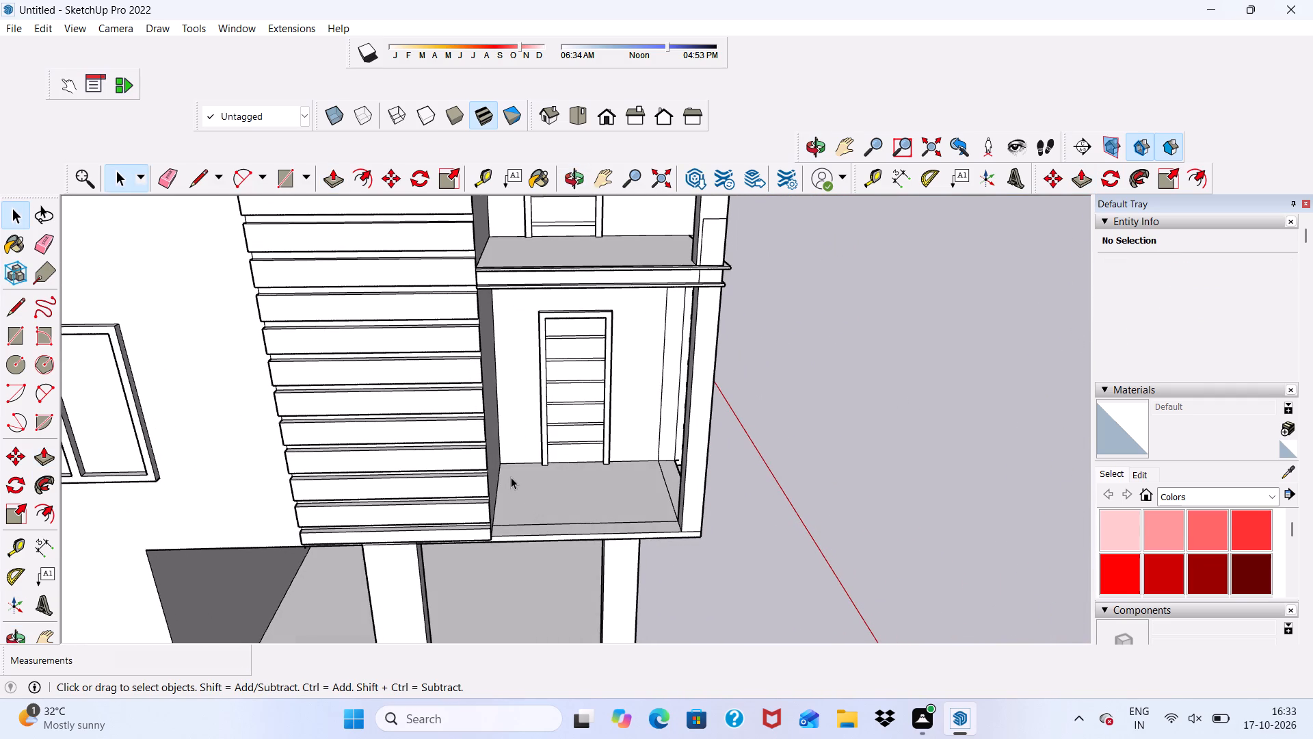
{"action": "scroll", "coordinate": [427, 568], "scroll_direction": "down", "scroll_amount": 3}
{"action": "middle_click_drag", "start_coordinate": [576, 615], "coordinate": [432, 440]}
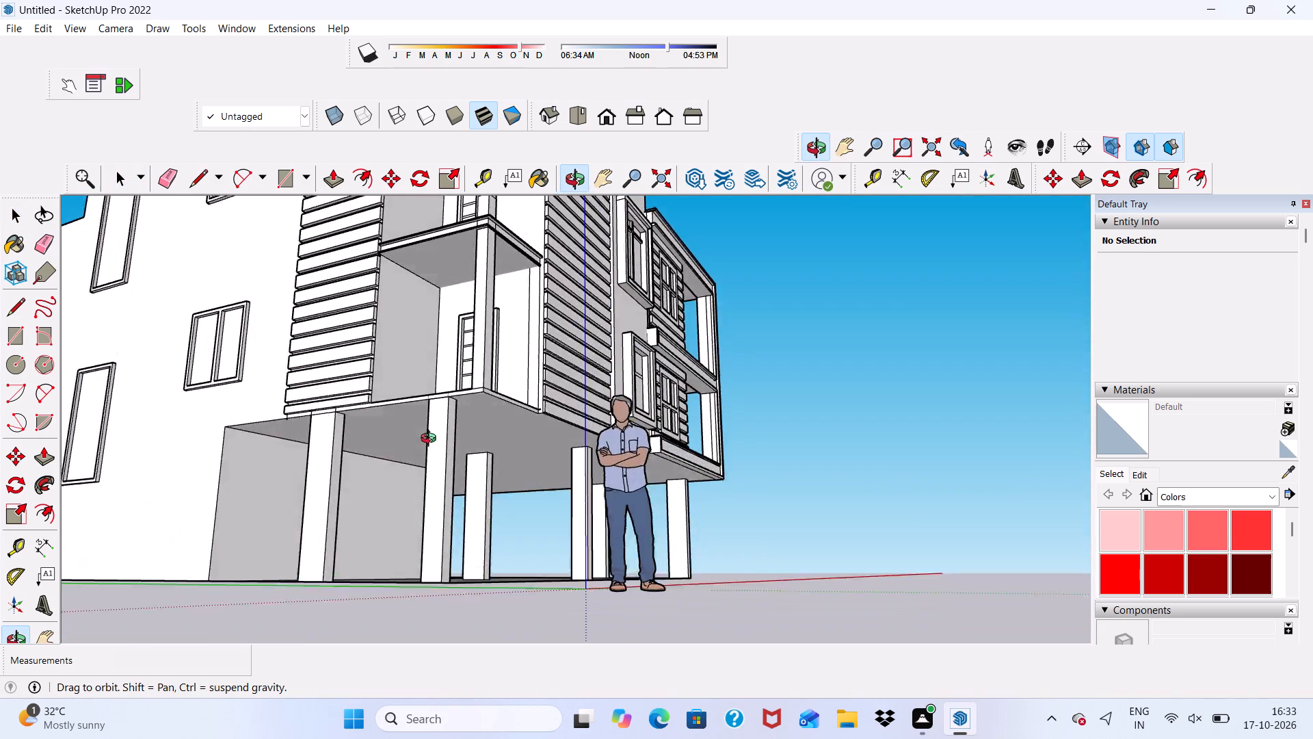
{"action": "middle_click_drag", "start_coordinate": [432, 440], "coordinate": [617, 591]}
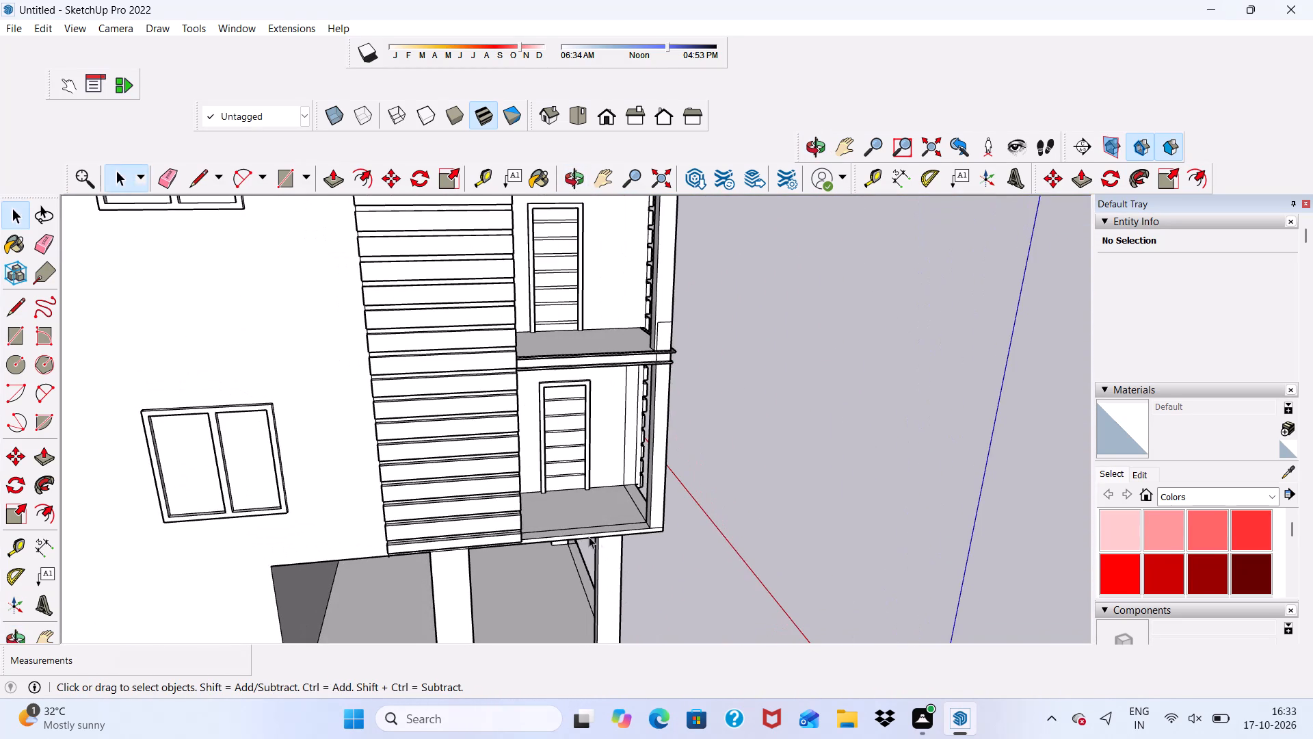
{"action": "left_click", "coordinate": [14, 361]}
{"action": "scroll", "coordinate": [666, 543], "scroll_direction": "up", "scroll_amount": 4}
{"action": "scroll", "coordinate": [467, 523], "scroll_direction": "down", "scroll_amount": 1}
{"action": "middle_click_drag", "start_coordinate": [486, 543], "coordinate": [607, 561]}
{"action": "scroll", "coordinate": [691, 560], "scroll_direction": "up", "scroll_amount": 2}
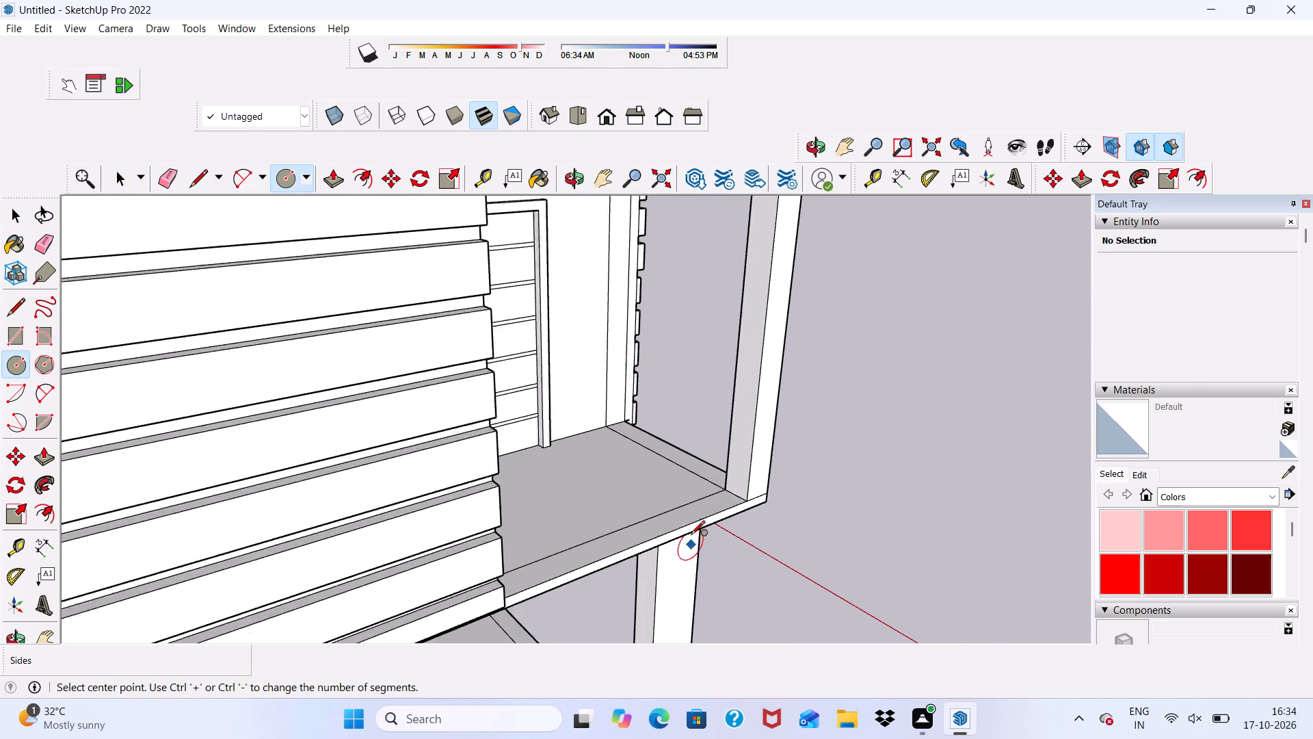
{"action": "scroll", "coordinate": [691, 536], "scroll_direction": "up", "scroll_amount": 8}
{"action": "scroll", "coordinate": [745, 469], "scroll_direction": "up", "scroll_amount": 4}
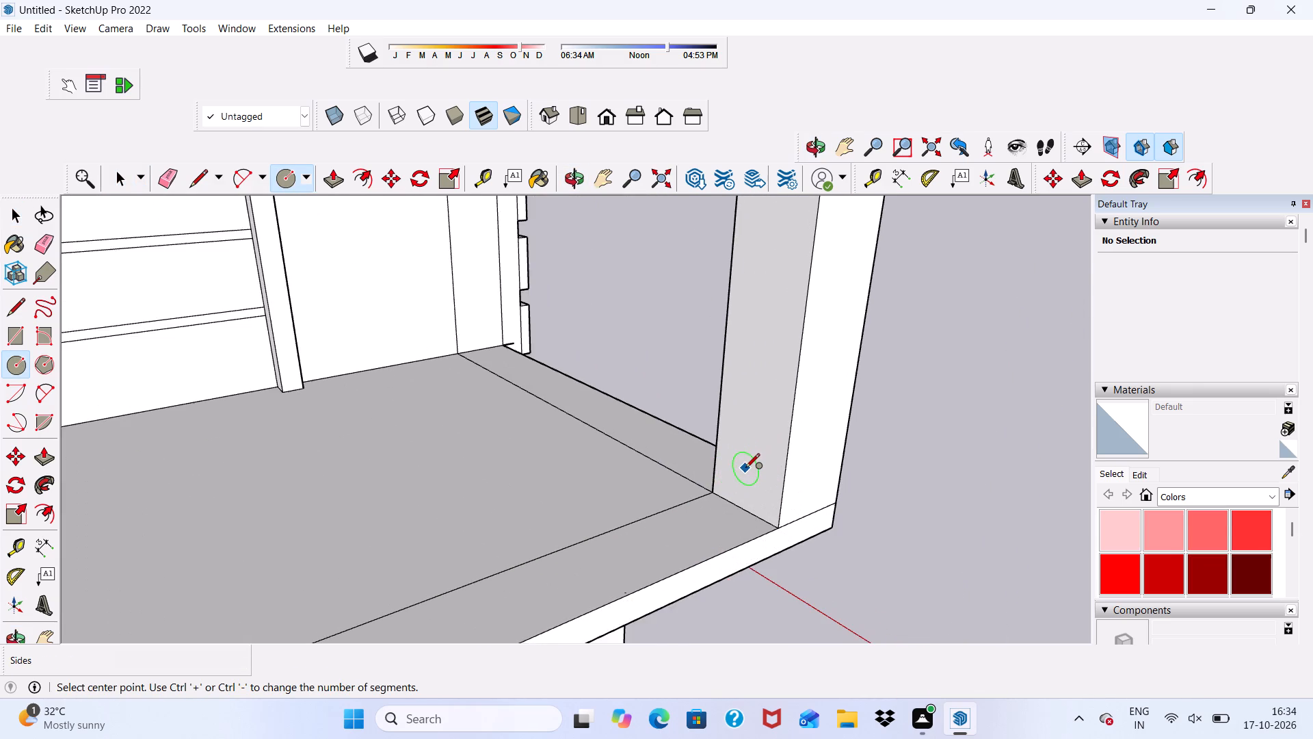
{"action": "scroll", "coordinate": [745, 469], "scroll_direction": "up", "scroll_amount": 4}
{"action": "left_click", "coordinate": [741, 480]}
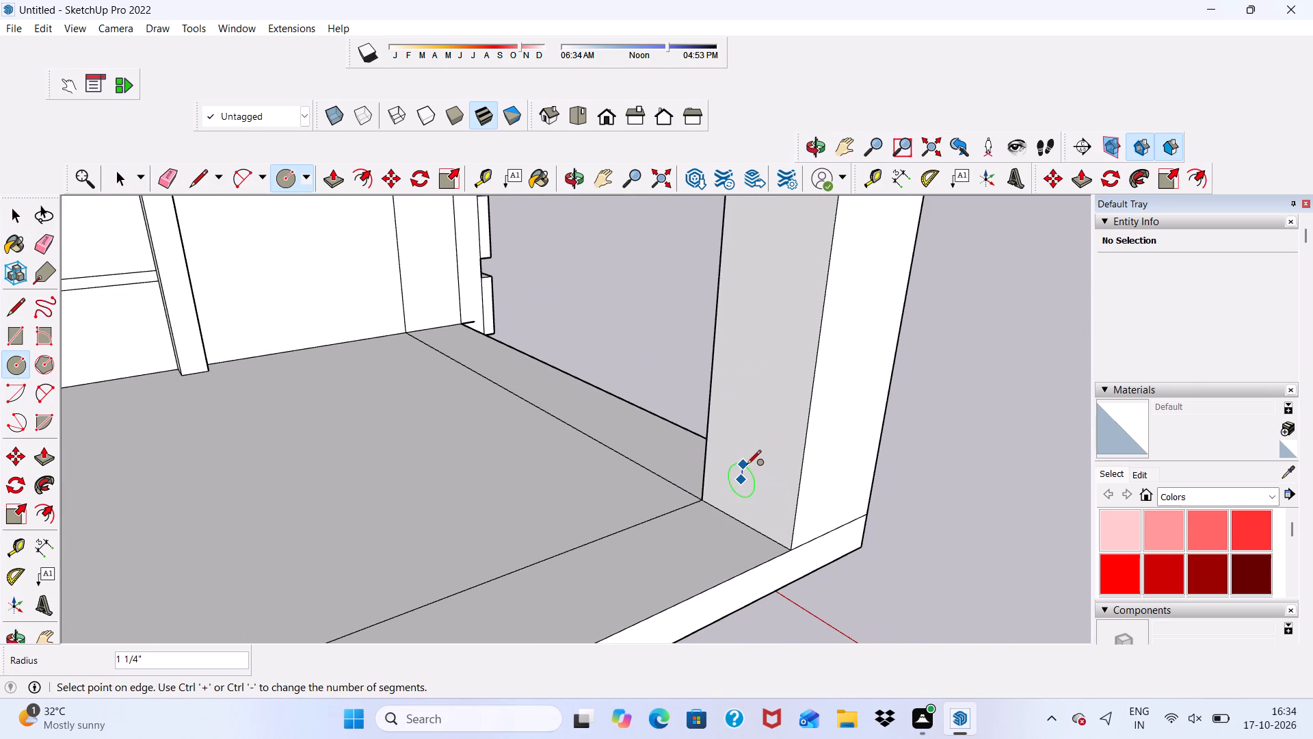
{"action": "left_click", "coordinate": [747, 465]}
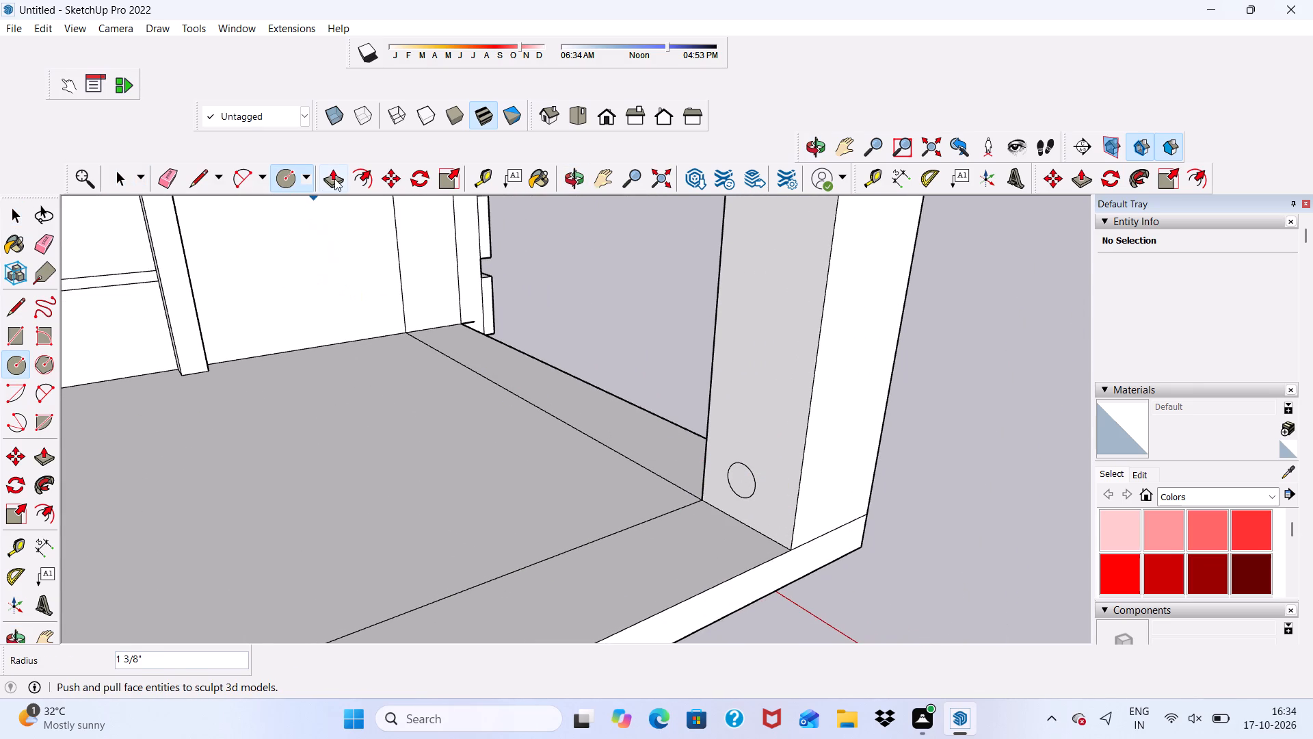
{"action": "key", "text": "space"}
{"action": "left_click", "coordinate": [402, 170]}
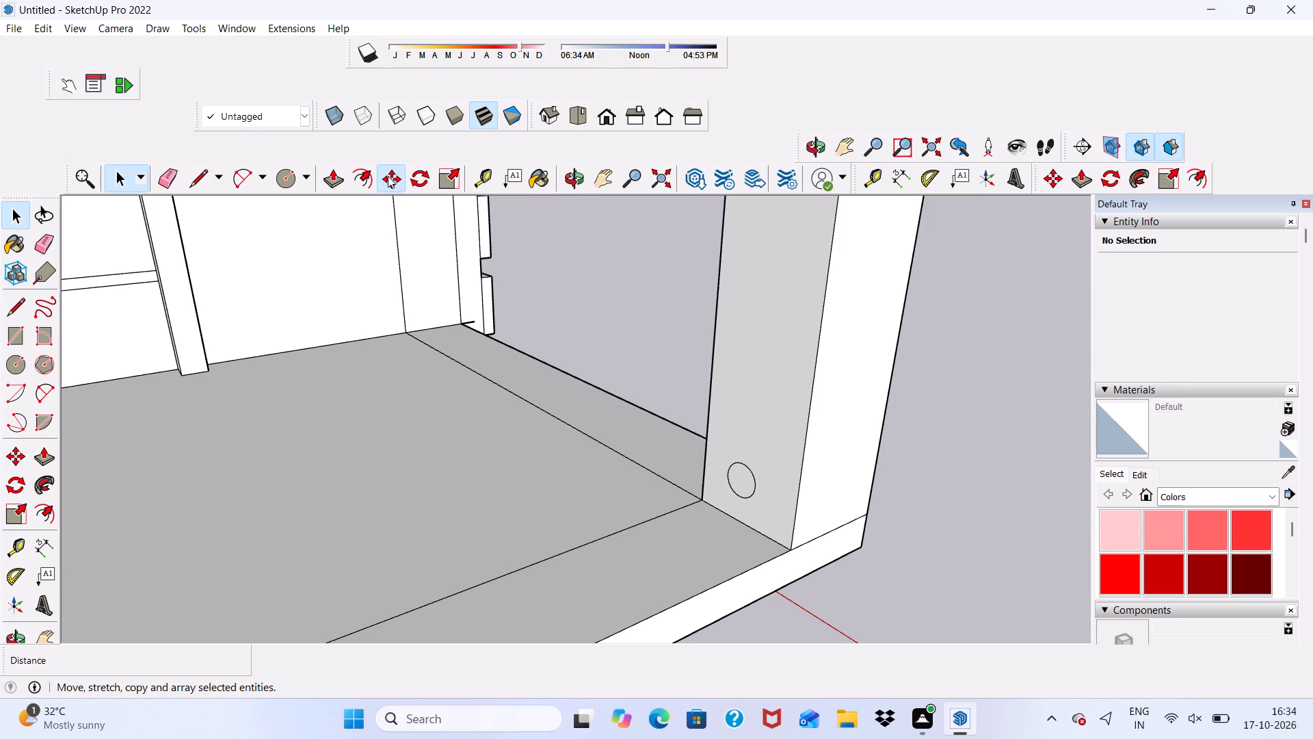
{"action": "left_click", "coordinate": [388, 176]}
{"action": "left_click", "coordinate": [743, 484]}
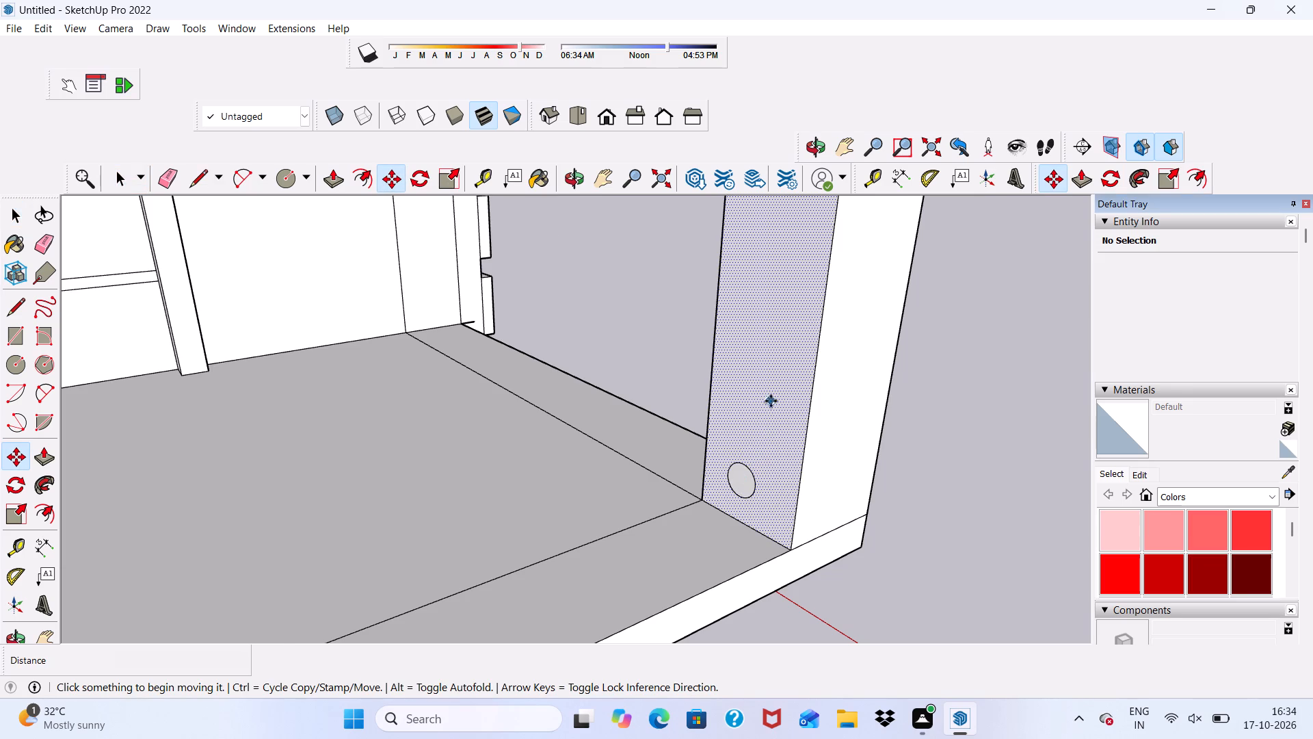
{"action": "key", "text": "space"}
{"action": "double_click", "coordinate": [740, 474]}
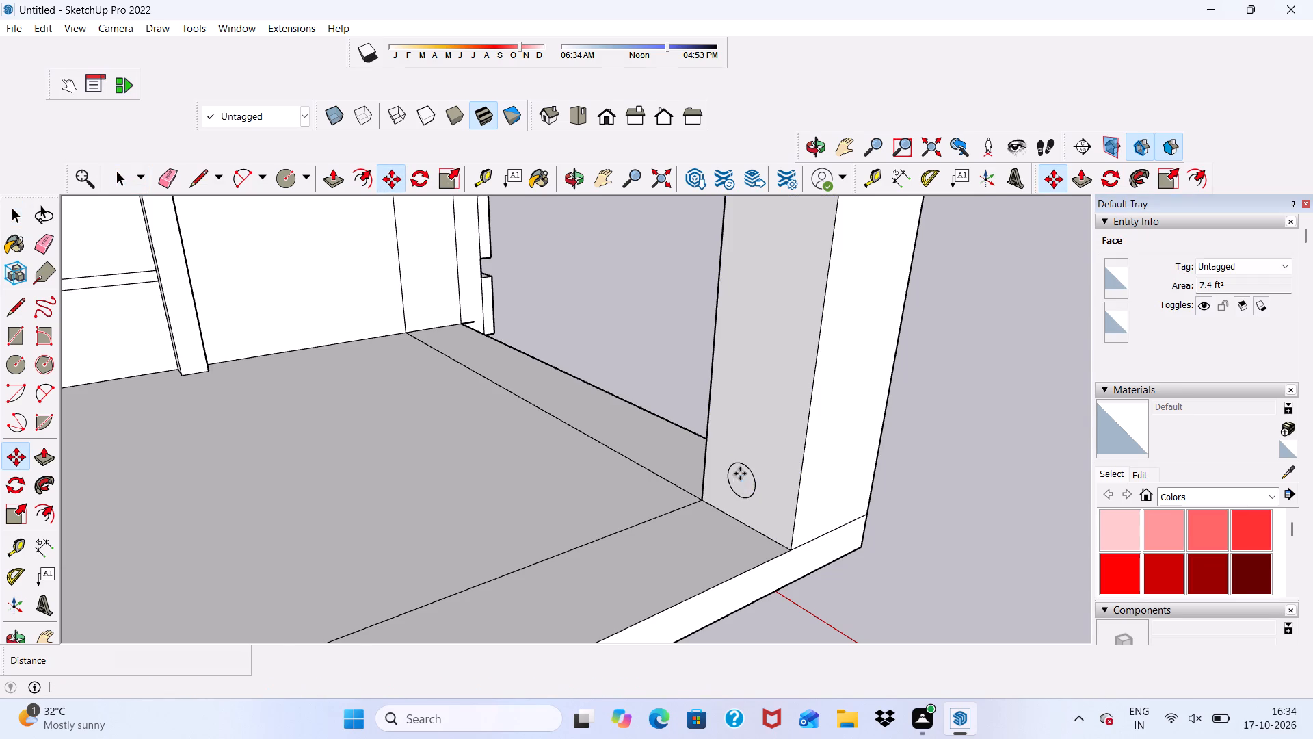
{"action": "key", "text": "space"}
Copy the circle about 4 15/16" straight up the post's inner face and repeat the copy as a *5 array.
{"action": "double_click", "coordinate": [737, 482]}
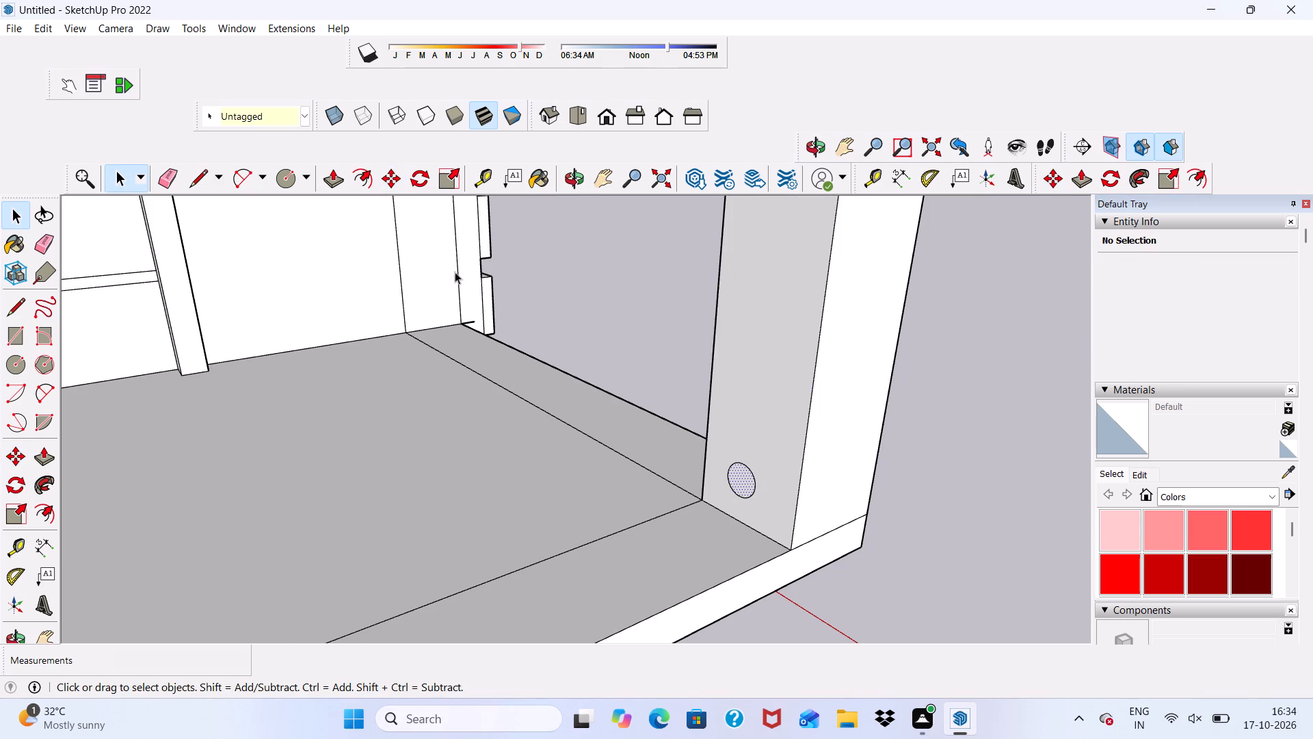
{"action": "left_click", "coordinate": [388, 170]}
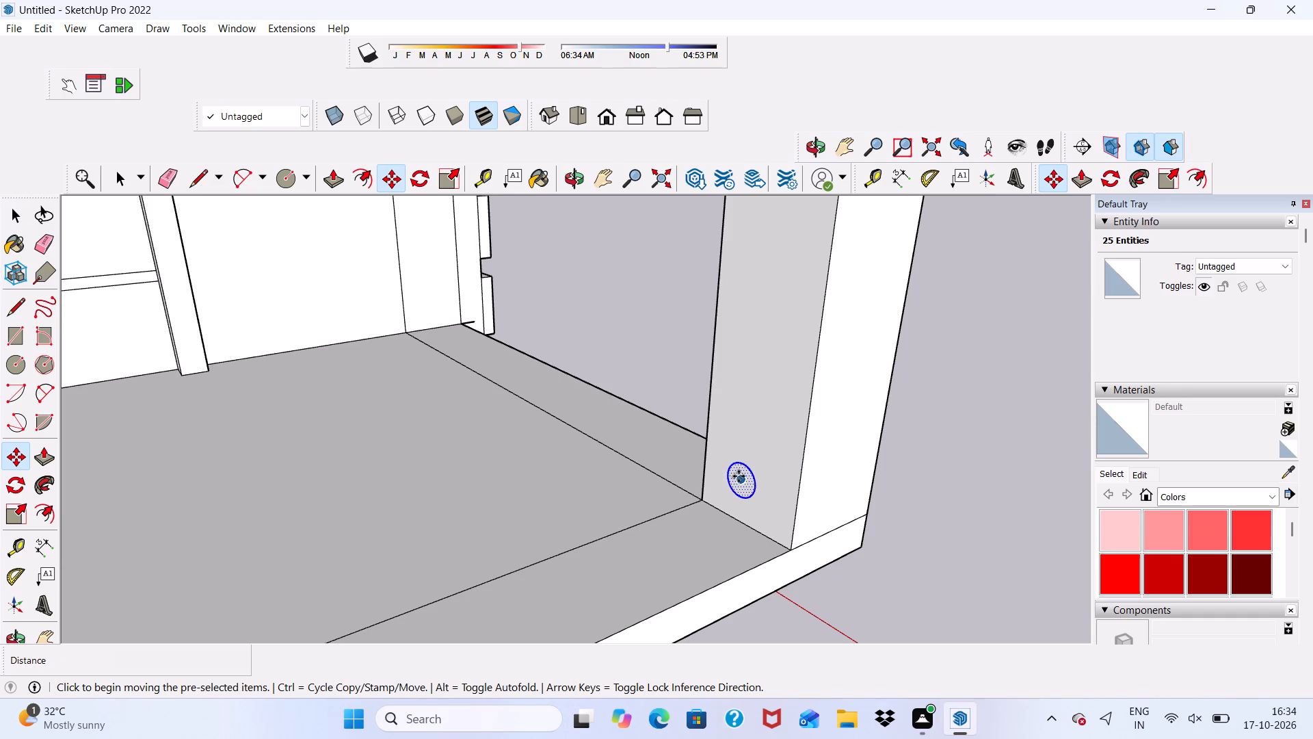
{"action": "left_click", "coordinate": [741, 476]}
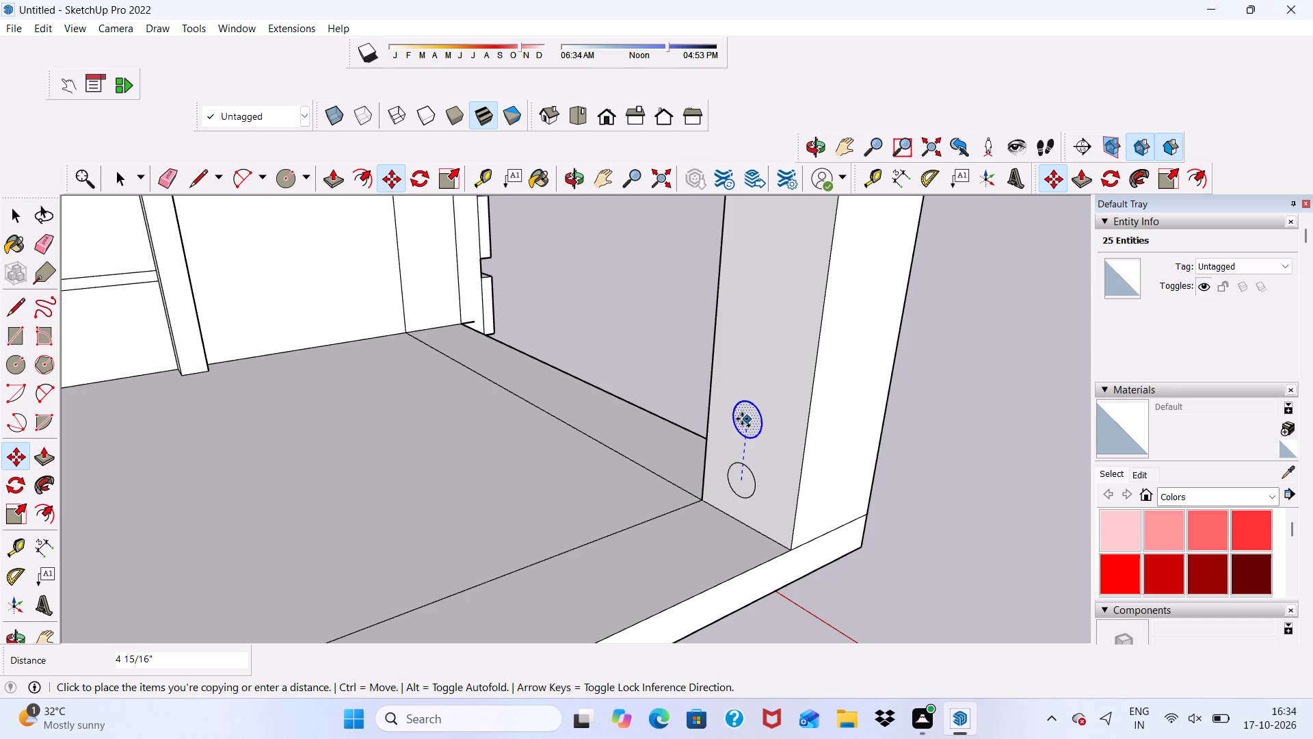
{"action": "left_click", "coordinate": [742, 419]}
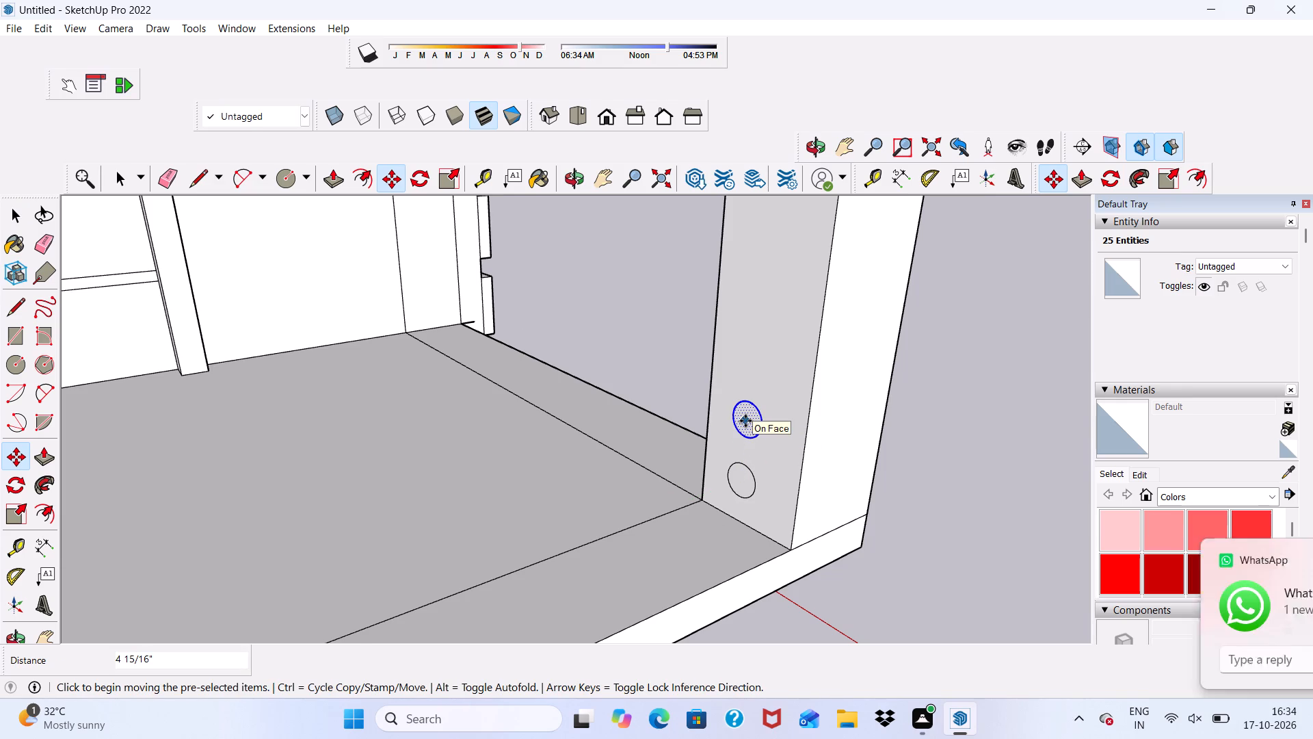
{"action": "key", "text": "shift+asterisk"}
{"action": "key", "text": "5"}
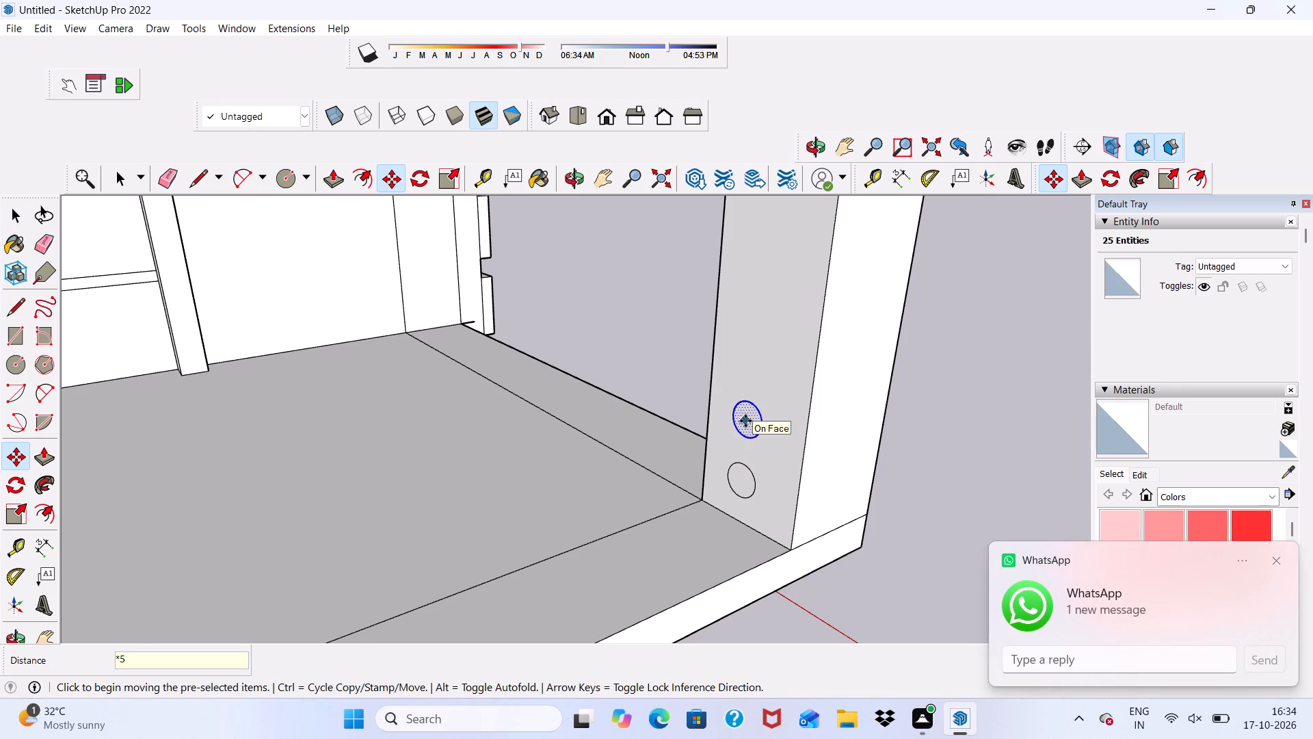
{"action": "key", "text": "Return"}
{"action": "scroll", "coordinate": [778, 443], "scroll_direction": "down", "scroll_amount": 9}
{"action": "scroll", "coordinate": [904, 412], "scroll_direction": "up", "scroll_amount": 1}
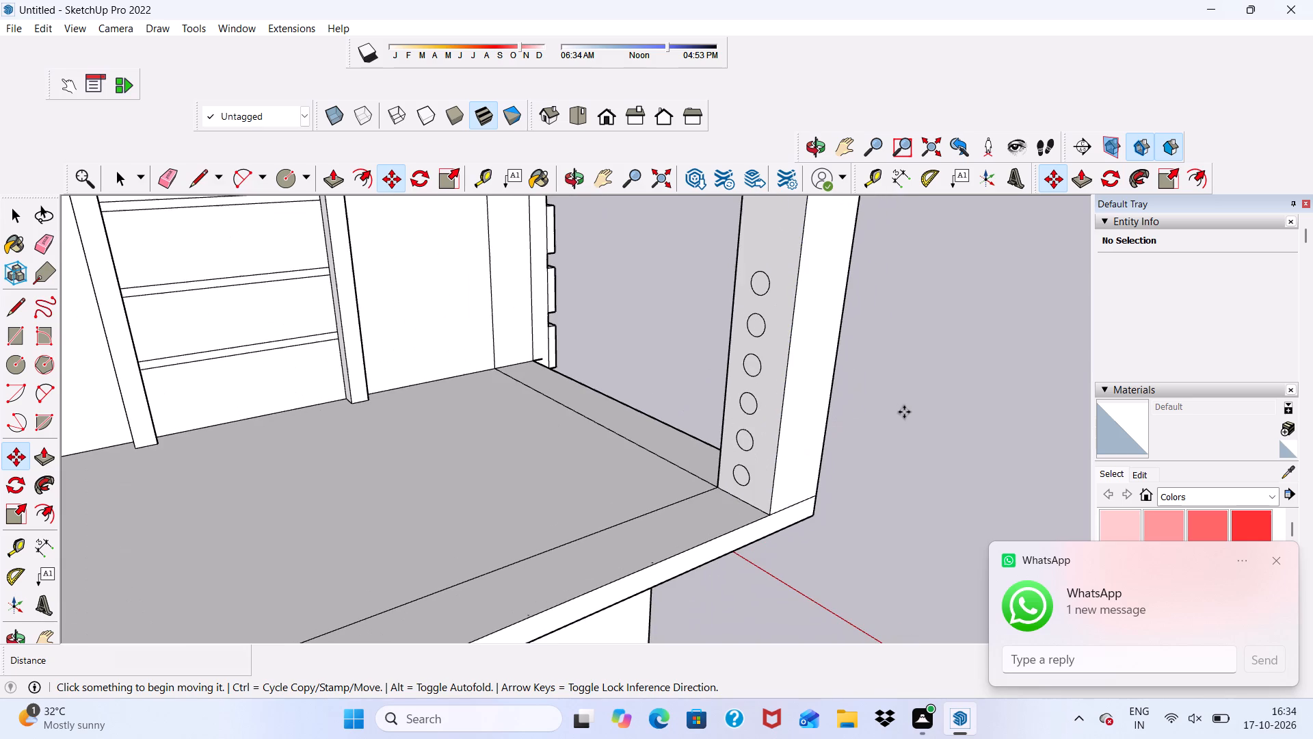
{"action": "key", "text": "space"}
{"action": "middle_click_drag", "start_coordinate": [904, 413], "coordinate": [845, 434]}
{"action": "scroll", "coordinate": [743, 332], "scroll_direction": "up", "scroll_amount": 6}
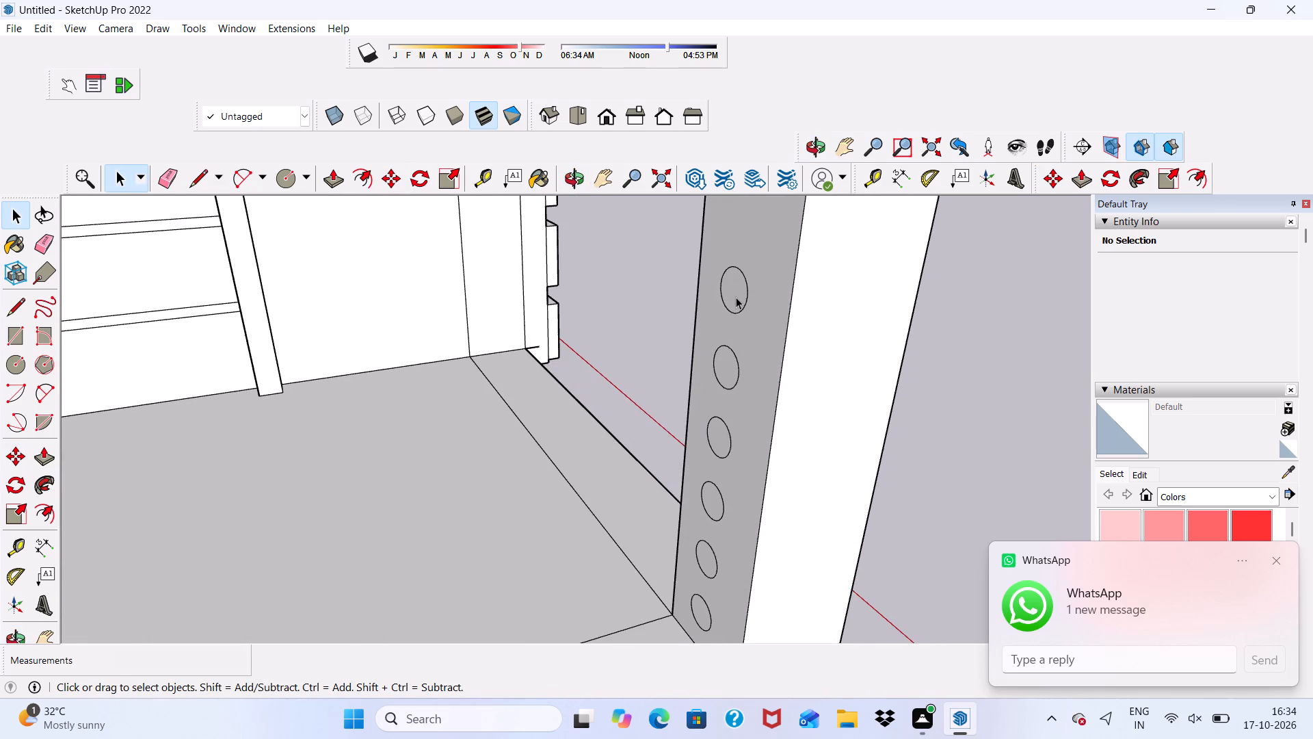
Push/Pull the topmost circle on the lowest balcony's corner post about 7' 1 11/16" across to the opposite wall as a round rail.
{"action": "scroll", "coordinate": [736, 297], "scroll_direction": "down", "scroll_amount": 5}
{"action": "middle_click", "coordinate": [737, 297]}
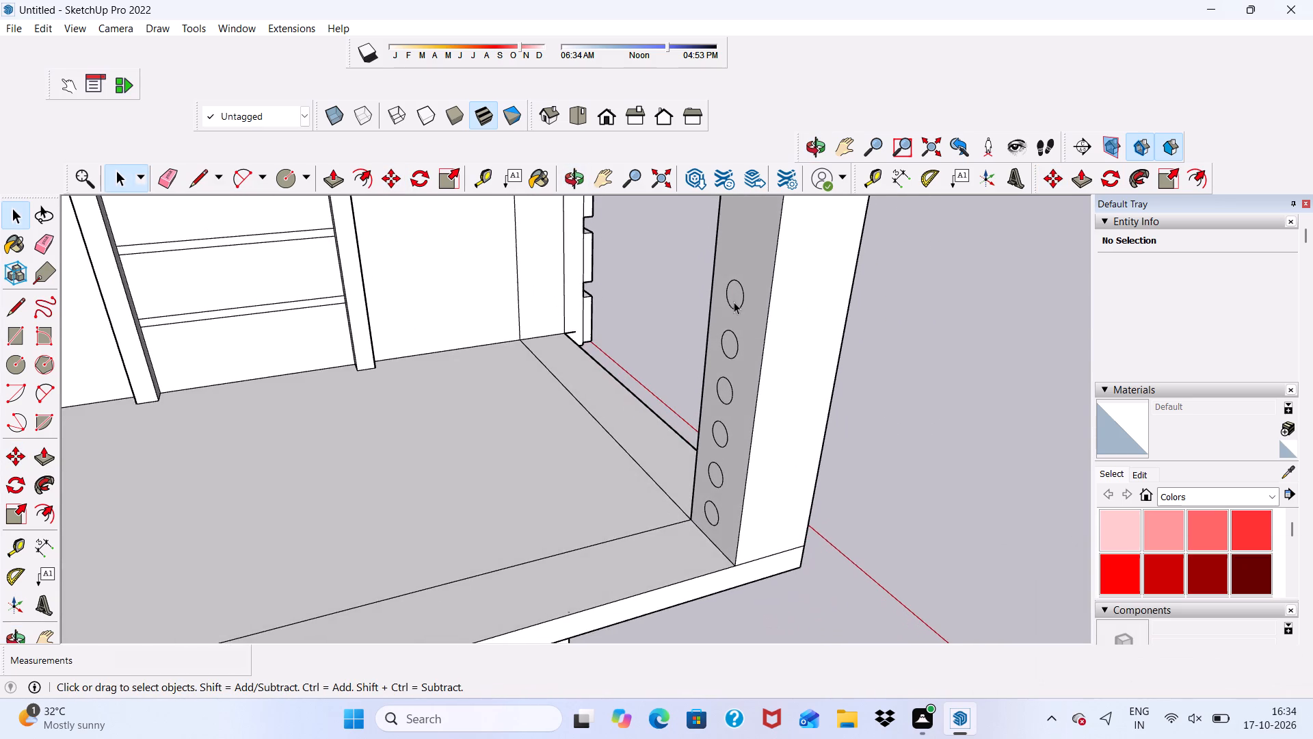
{"action": "scroll", "coordinate": [734, 302], "scroll_direction": "up", "scroll_amount": 3}
{"action": "left_click", "coordinate": [733, 296]}
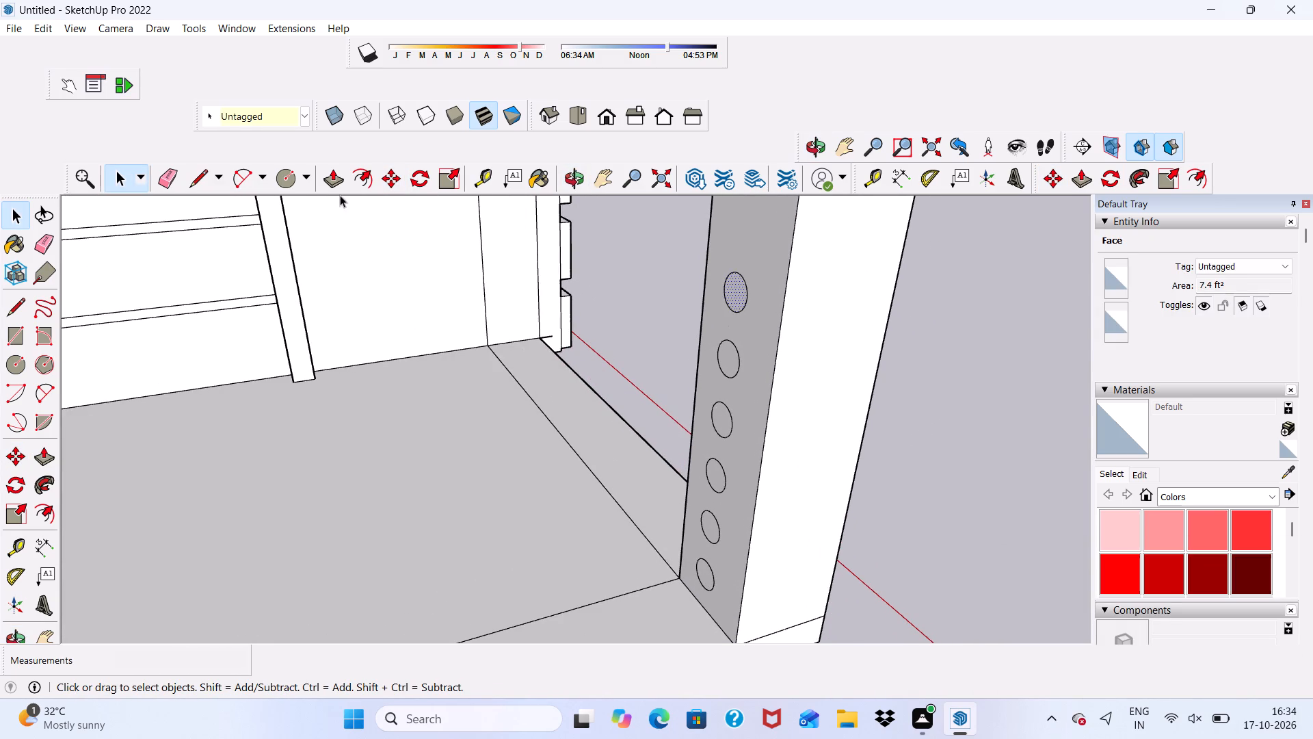
{"action": "left_click", "coordinate": [332, 177]}
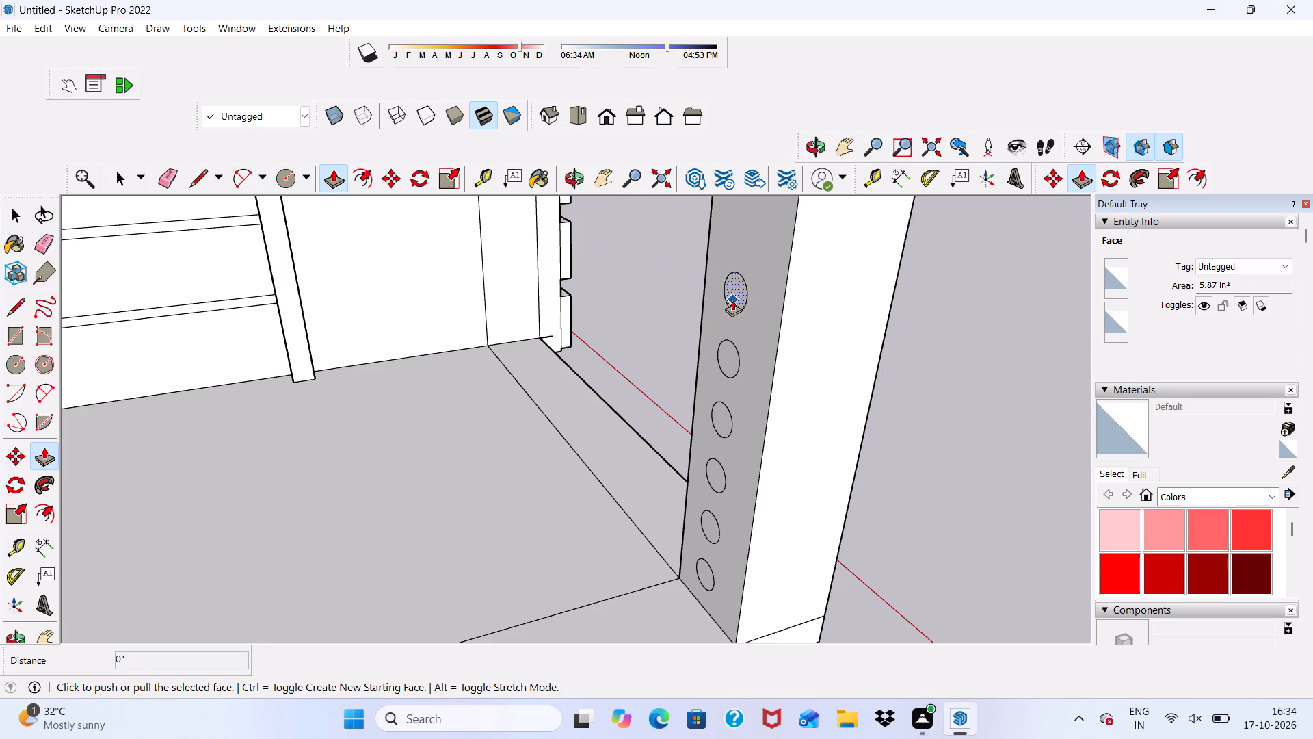
{"action": "left_click", "coordinate": [730, 292]}
{"action": "scroll", "coordinate": [659, 327], "scroll_direction": "down", "scroll_amount": 11}
{"action": "scroll", "coordinate": [544, 358], "scroll_direction": "up", "scroll_amount": 6}
{"action": "middle_click_drag", "start_coordinate": [528, 352], "coordinate": [473, 364]}
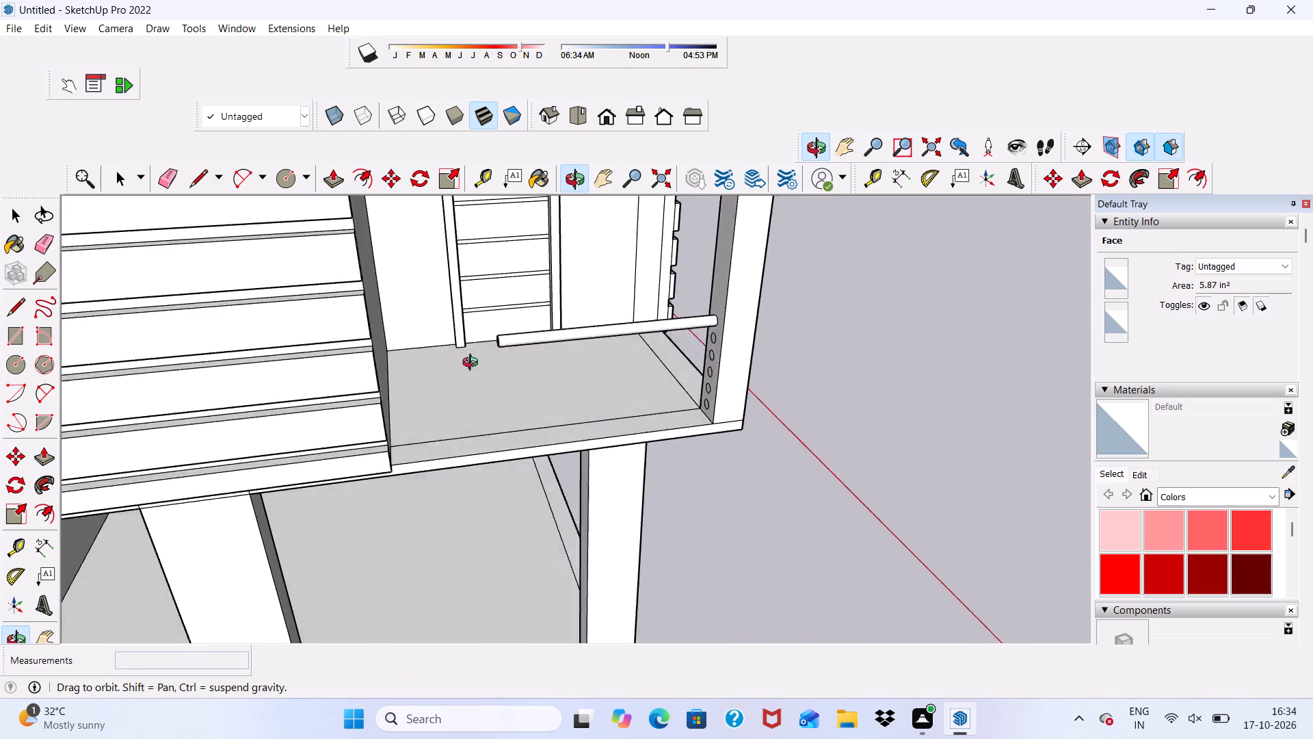
{"action": "middle_click_drag", "start_coordinate": [473, 364], "coordinate": [351, 378]}
{"action": "scroll", "coordinate": [334, 294], "scroll_direction": "up", "scroll_amount": 4}
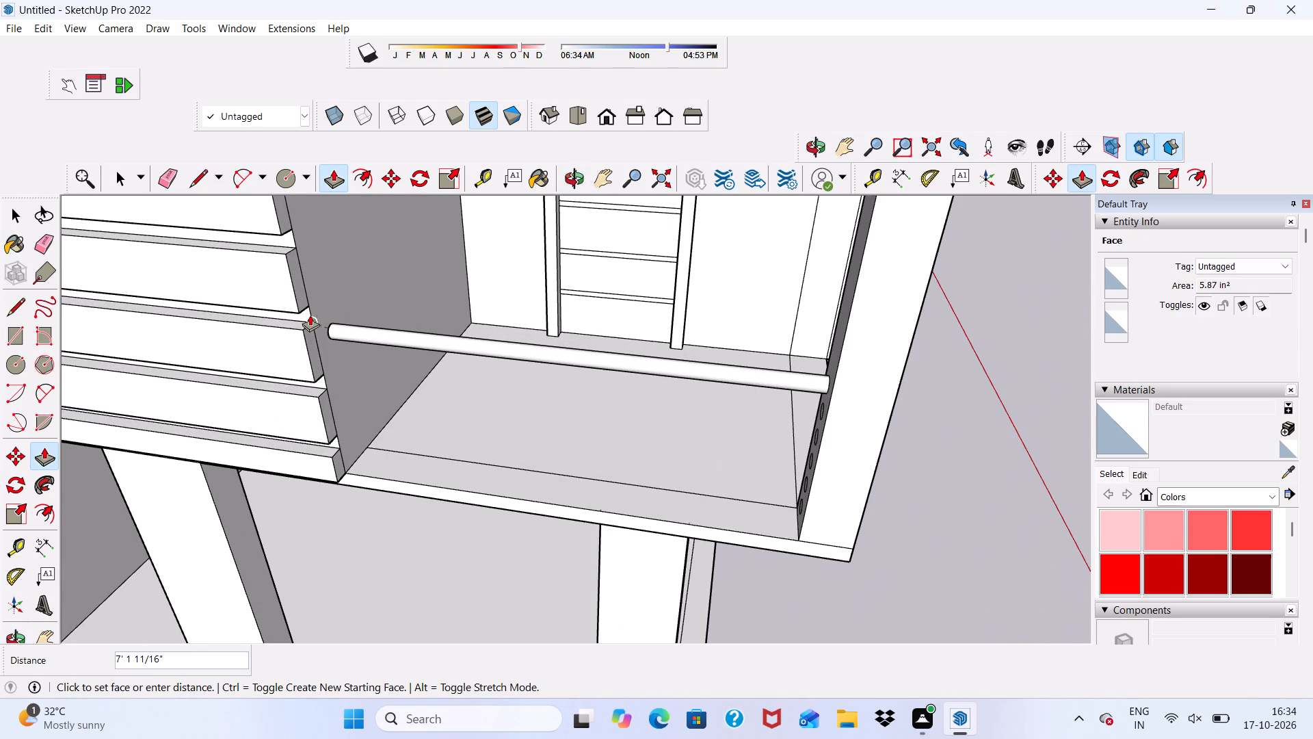
{"action": "left_click", "coordinate": [310, 315]}
Push/Pull the second circle from the top of the post about 7' 1 11/16" across the balcony to the opposite wall.
{"action": "middle_click_drag", "start_coordinate": [385, 402], "coordinate": [544, 356]}
{"action": "scroll", "coordinate": [654, 343], "scroll_direction": "up", "scroll_amount": 5}
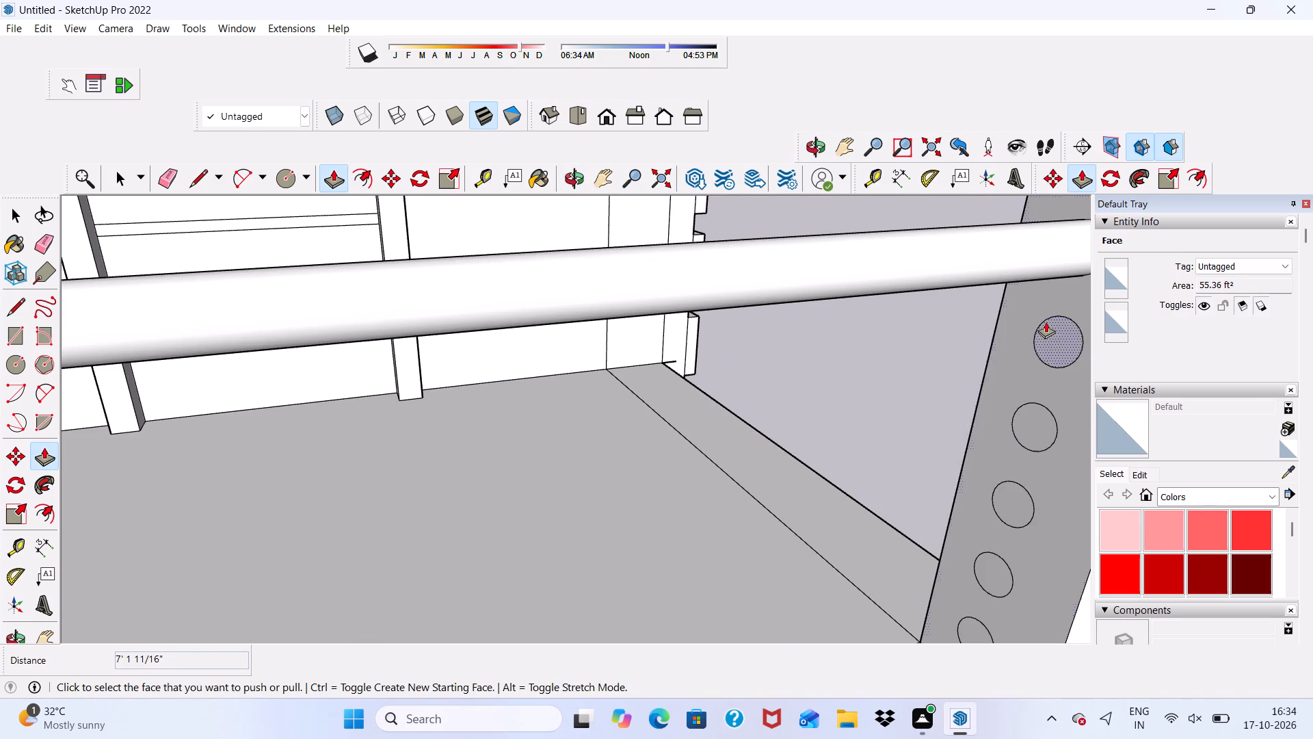
{"action": "left_click", "coordinate": [1046, 330]}
{"action": "scroll", "coordinate": [827, 396], "scroll_direction": "down", "scroll_amount": 12}
{"action": "scroll", "coordinate": [645, 430], "scroll_direction": "up", "scroll_amount": 1}
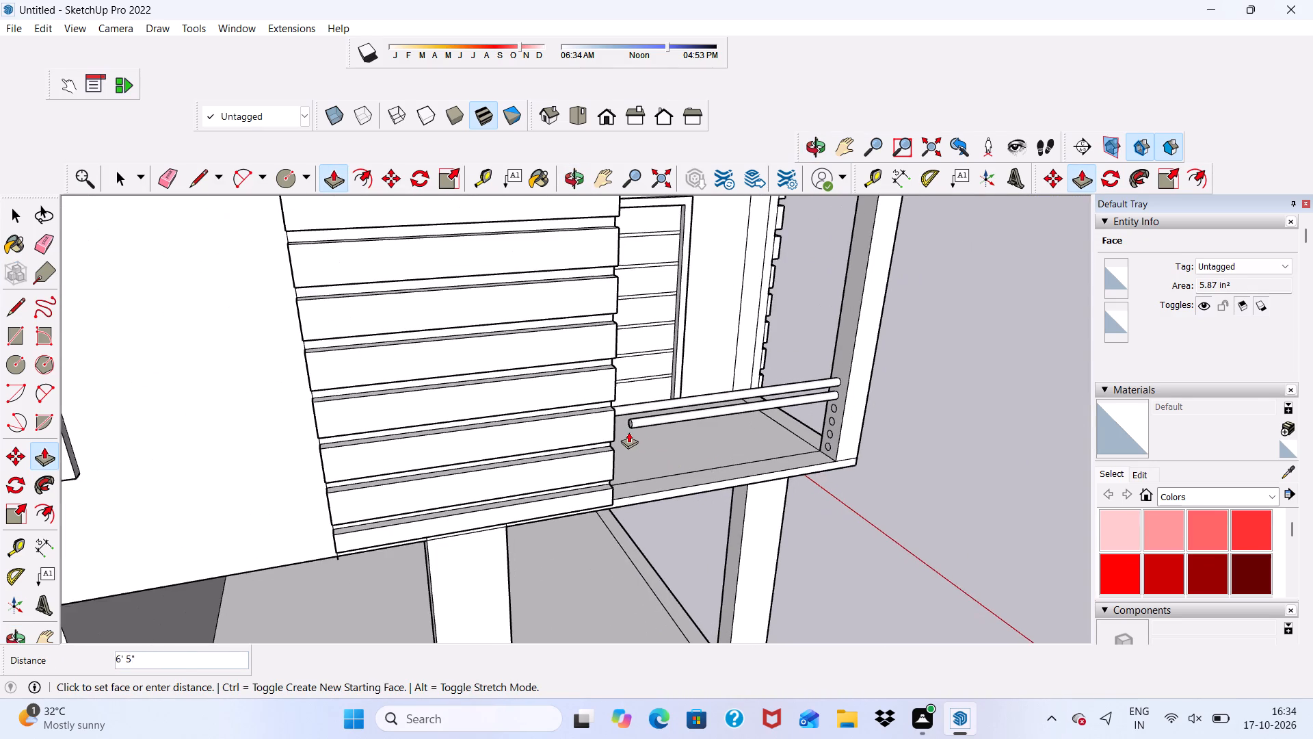
{"action": "middle_click_drag", "start_coordinate": [628, 432], "coordinate": [482, 432]}
{"action": "scroll", "coordinate": [421, 424], "scroll_direction": "up", "scroll_amount": 3}
{"action": "left_click", "coordinate": [418, 419]}
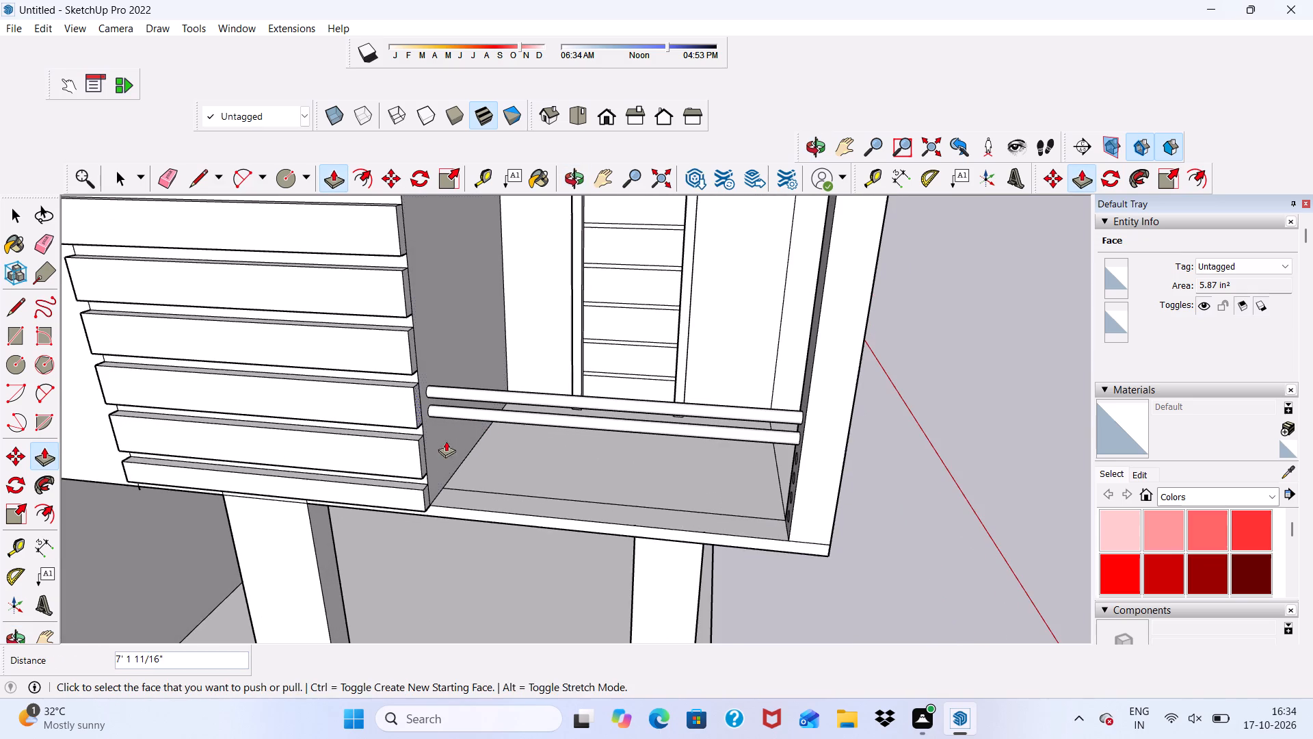
Push/Pull the third circle from the top of the post about 7' 6 1/4" across the balcony to the opposite clad wall.
{"action": "middle_click_drag", "start_coordinate": [449, 441], "coordinate": [596, 425]}
{"action": "scroll", "coordinate": [773, 393], "scroll_direction": "up", "scroll_amount": 9}
{"action": "scroll", "coordinate": [864, 421], "scroll_direction": "down", "scroll_amount": 5}
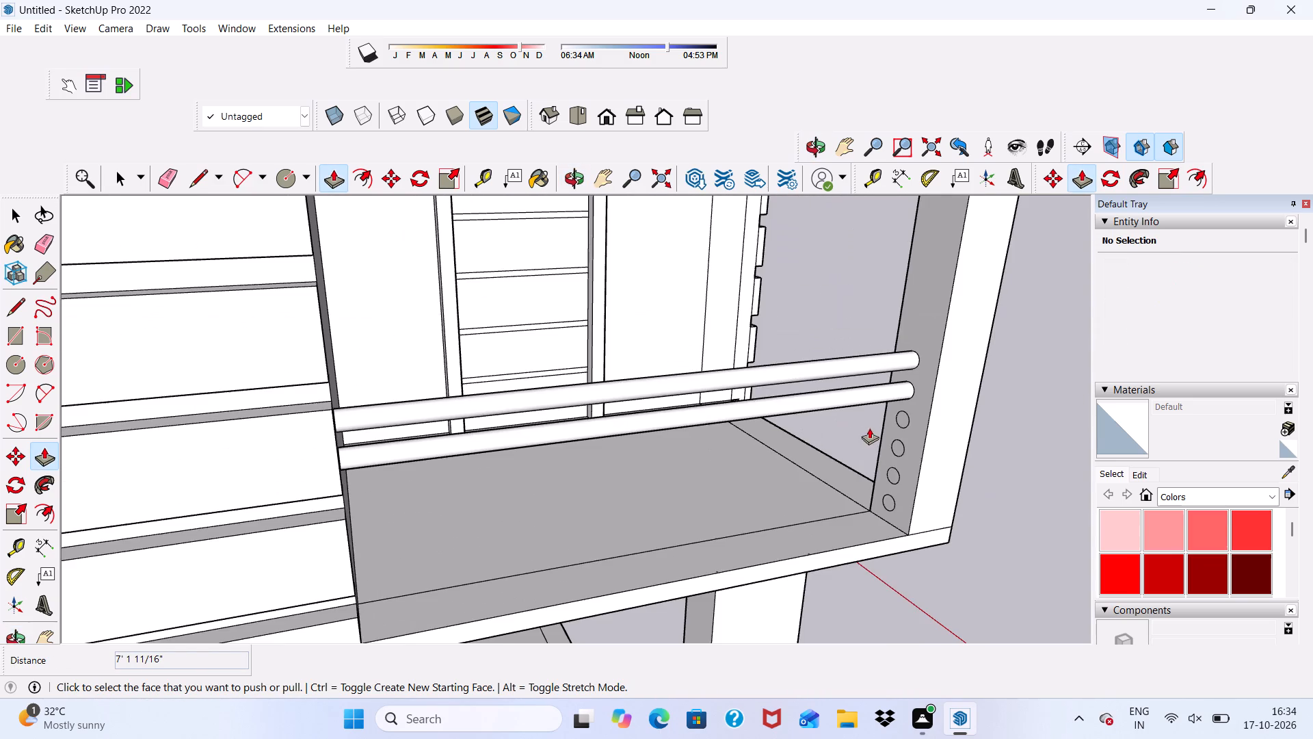
{"action": "scroll", "coordinate": [912, 406], "scroll_direction": "up", "scroll_amount": 3}
{"action": "left_click", "coordinate": [892, 417]}
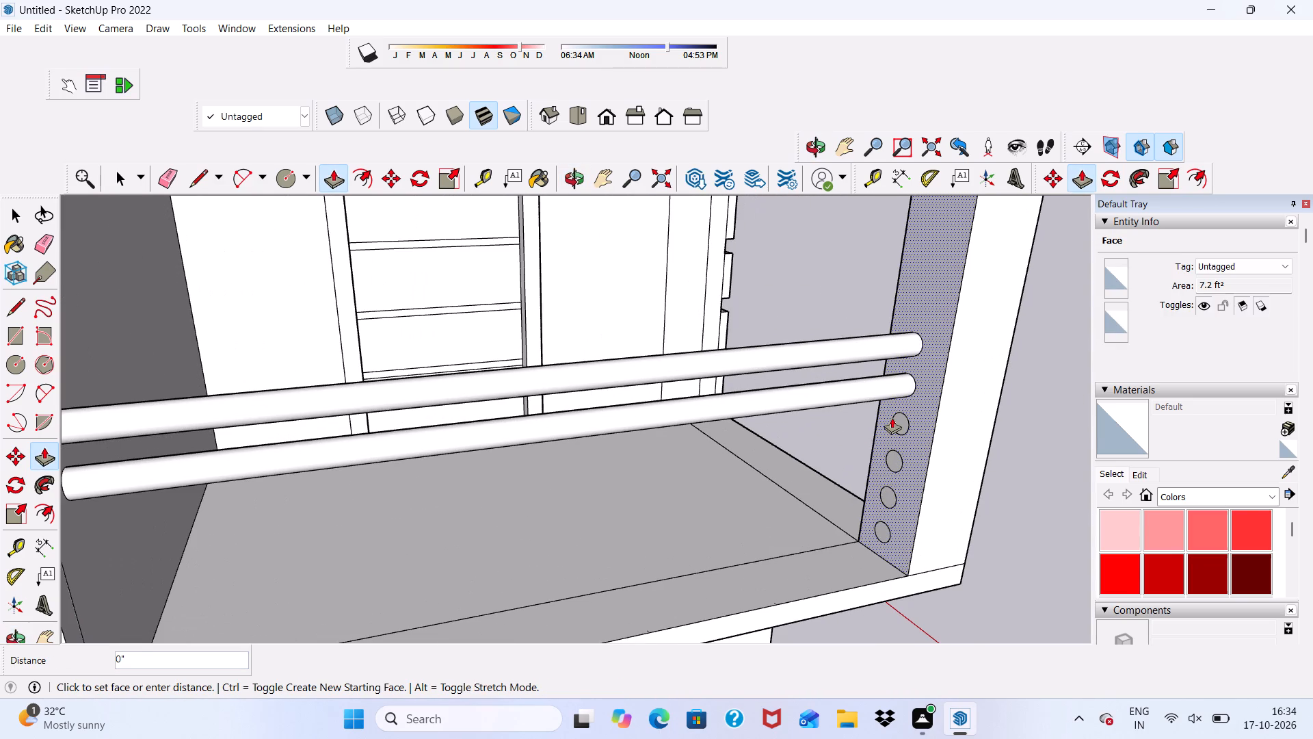
{"action": "key", "text": "space"}
{"action": "left_click", "coordinate": [892, 420]}
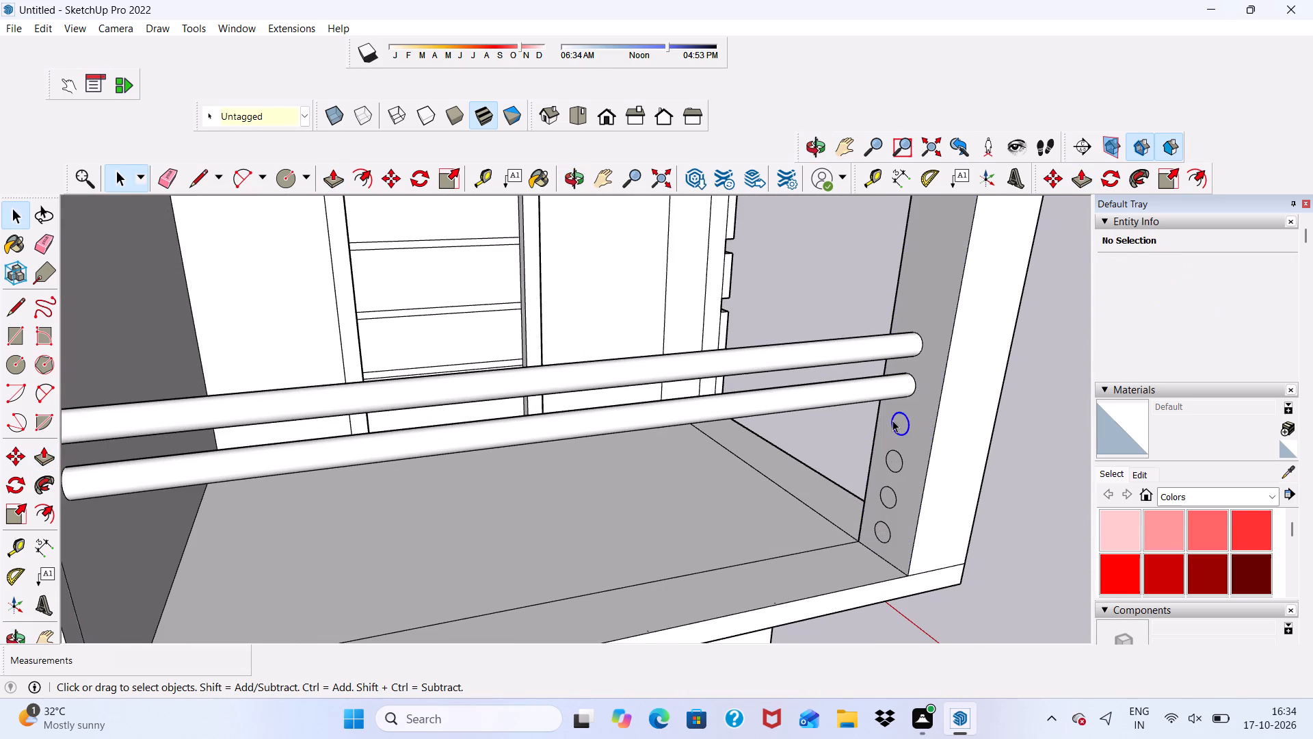
{"action": "scroll", "coordinate": [362, 143], "scroll_direction": "up", "scroll_amount": 2}
{"action": "left_click", "coordinate": [332, 179]}
{"action": "scroll", "coordinate": [821, 430], "scroll_direction": "up", "scroll_amount": 3}
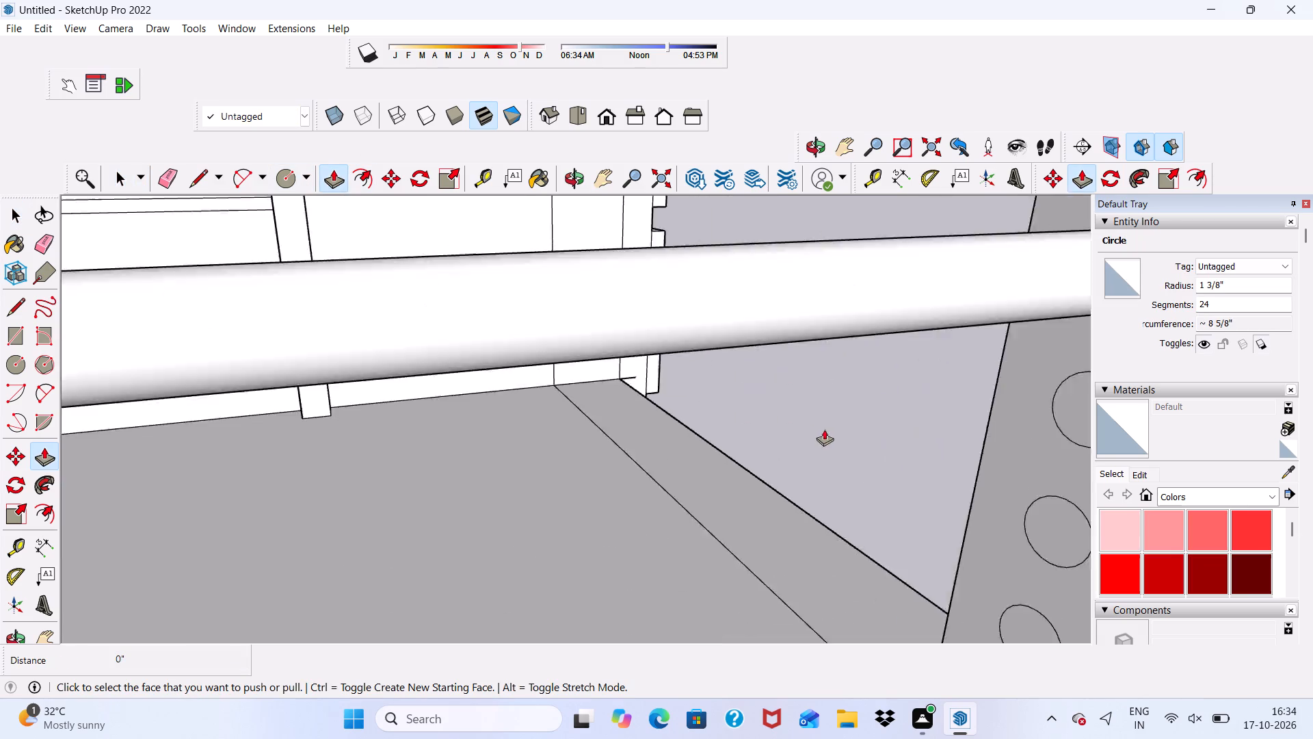
{"action": "scroll", "coordinate": [824, 429], "scroll_direction": "up", "scroll_amount": 1}
{"action": "scroll", "coordinate": [933, 411], "scroll_direction": "down", "scroll_amount": 4}
{"action": "left_click", "coordinate": [1055, 396]}
{"action": "scroll", "coordinate": [808, 415], "scroll_direction": "down", "scroll_amount": 2}
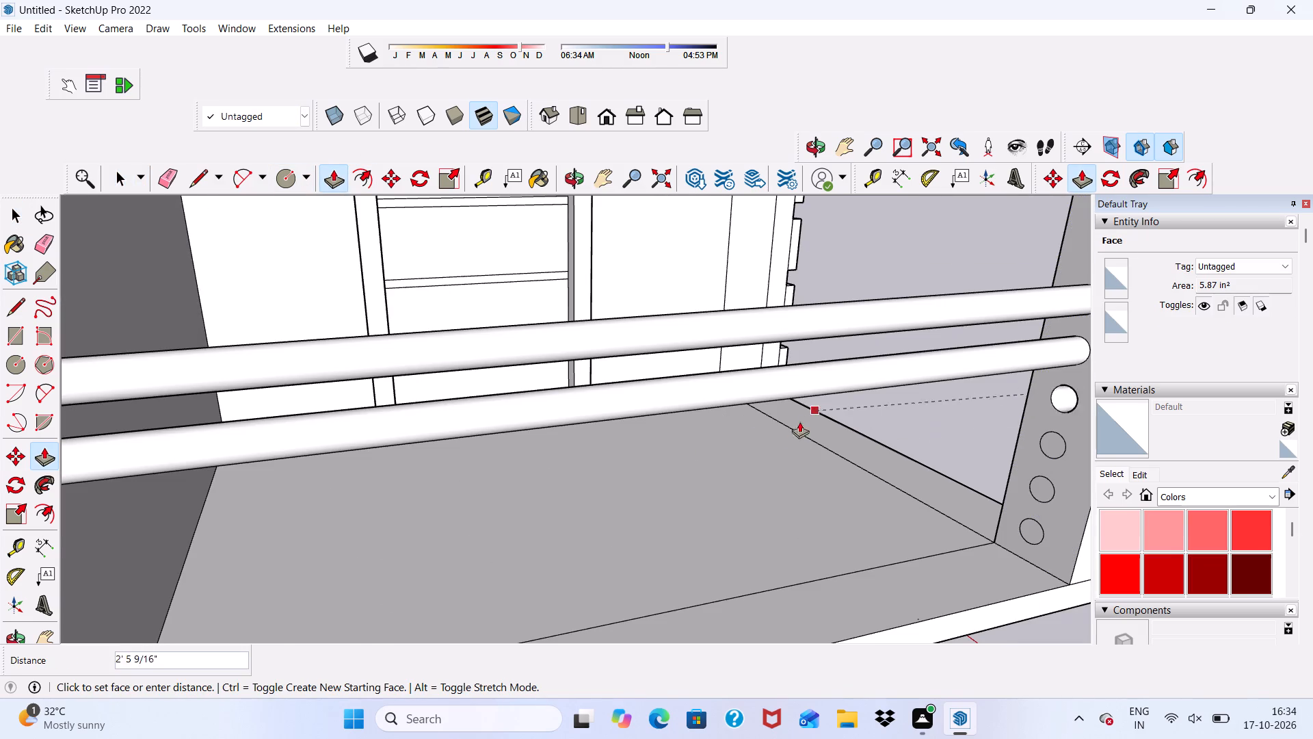
{"action": "scroll", "coordinate": [799, 422], "scroll_direction": "down", "scroll_amount": 9}
{"action": "middle_click_drag", "start_coordinate": [616, 462], "coordinate": [427, 452]}
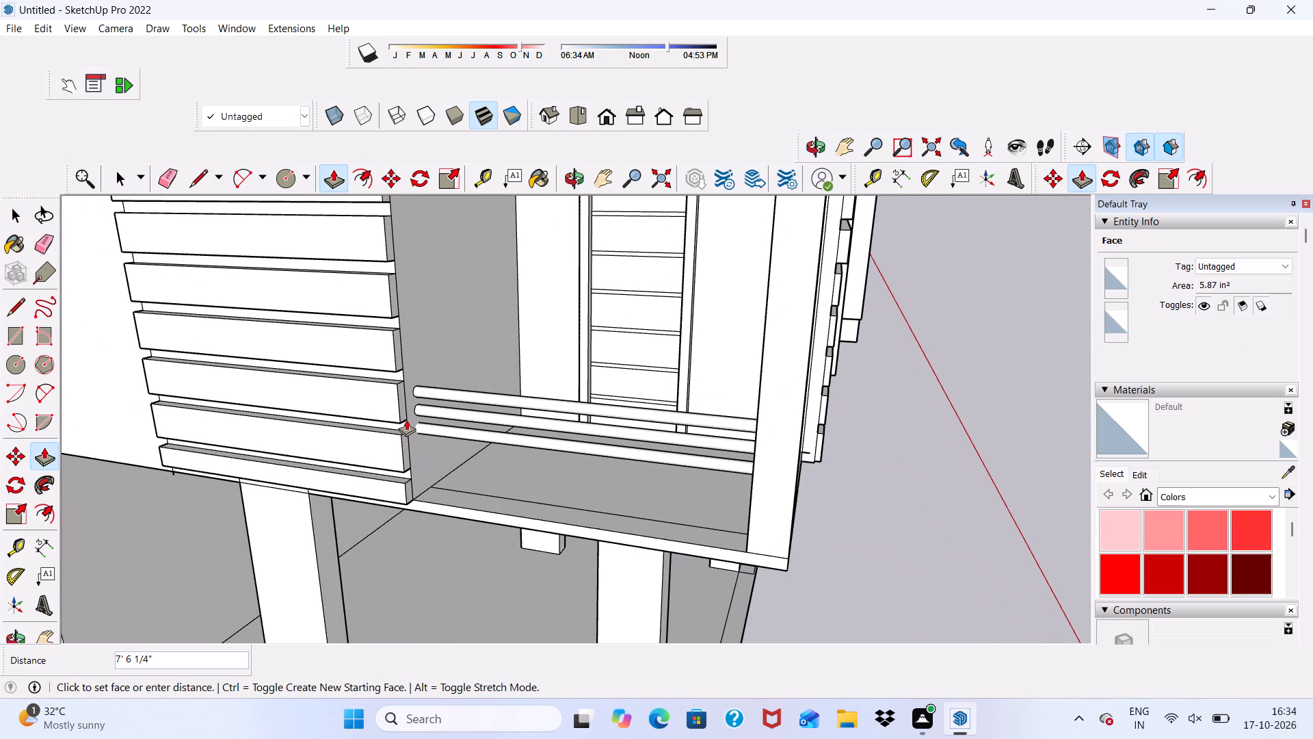
{"action": "left_click", "coordinate": [406, 419]}
Push/Pull the fourth circle from the top of the post about 7' 1 11/16" across the balcony to the opposite wall.
{"action": "scroll", "coordinate": [428, 409], "scroll_direction": "down", "scroll_amount": 3}
{"action": "middle_click_drag", "start_coordinate": [621, 372], "coordinate": [729, 360]}
{"action": "scroll", "coordinate": [786, 454], "scroll_direction": "up", "scroll_amount": 4}
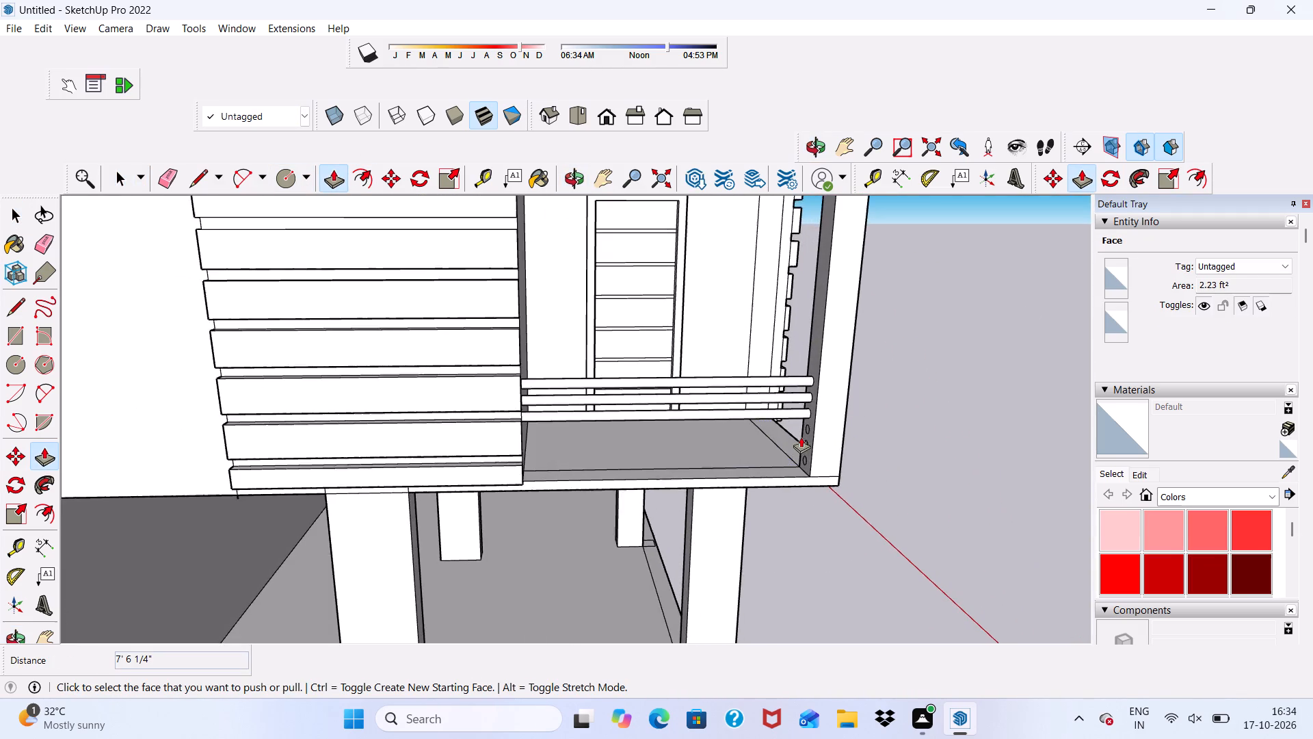
{"action": "scroll", "coordinate": [801, 437], "scroll_direction": "up", "scroll_amount": 15}
{"action": "scroll", "coordinate": [843, 456], "scroll_direction": "down", "scroll_amount": 1}
{"action": "left_click", "coordinate": [878, 491]}
{"action": "scroll", "coordinate": [658, 484], "scroll_direction": "down", "scroll_amount": 2}
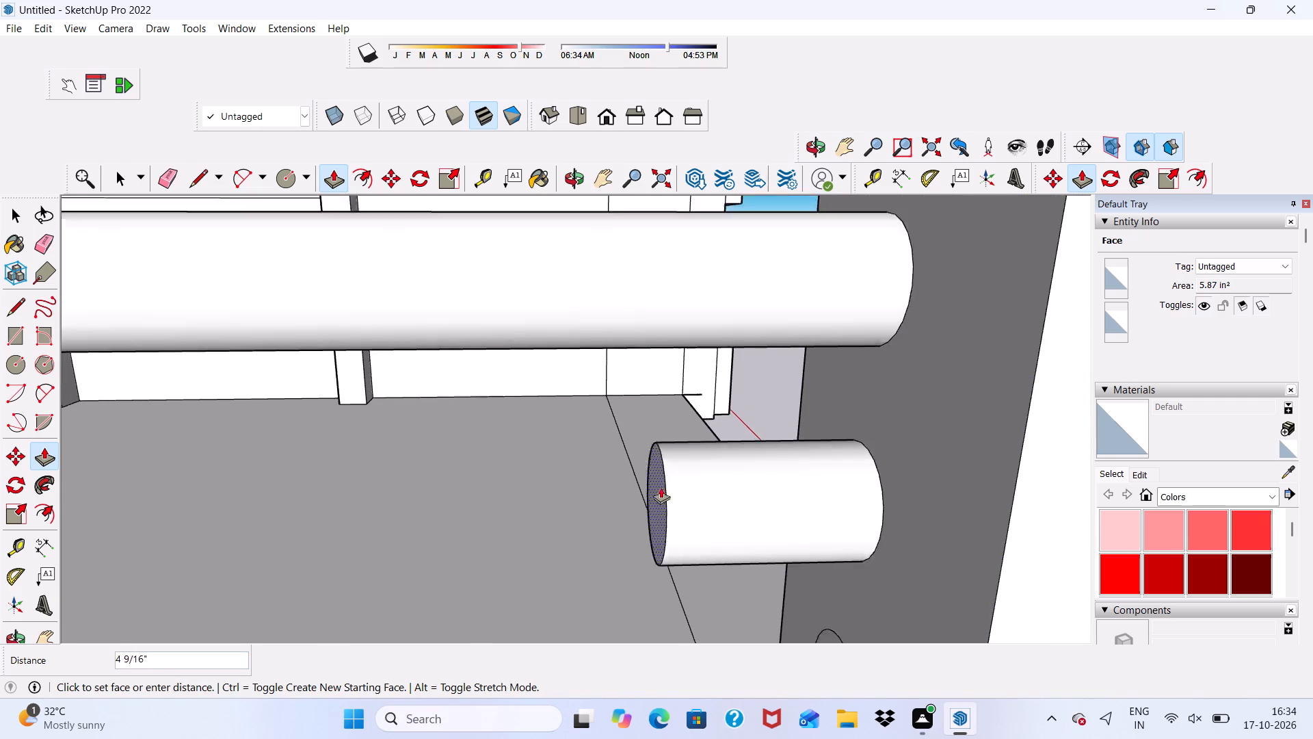
{"action": "scroll", "coordinate": [661, 487], "scroll_direction": "down", "scroll_amount": 20}
{"action": "scroll", "coordinate": [380, 495], "scroll_direction": "up", "scroll_amount": 4}
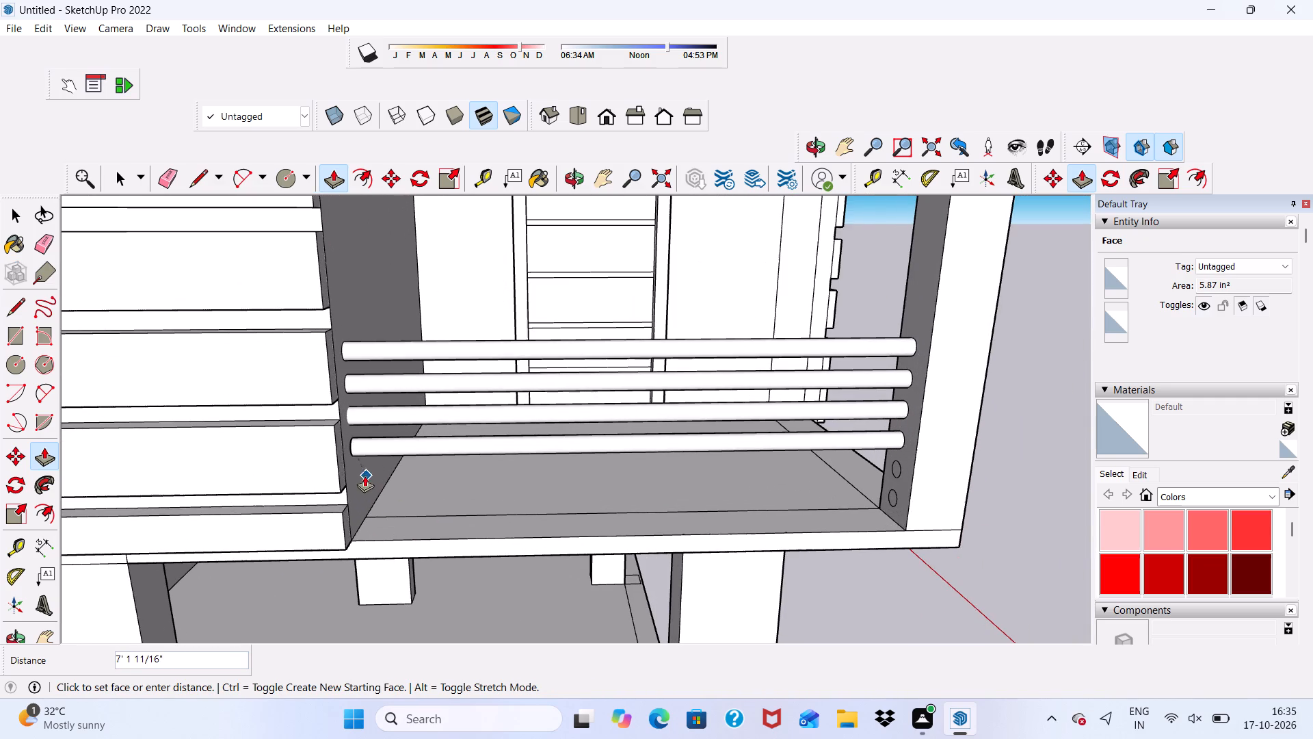
{"action": "left_click", "coordinate": [340, 466]}
{"action": "scroll", "coordinate": [412, 508], "scroll_direction": "down", "scroll_amount": 2}
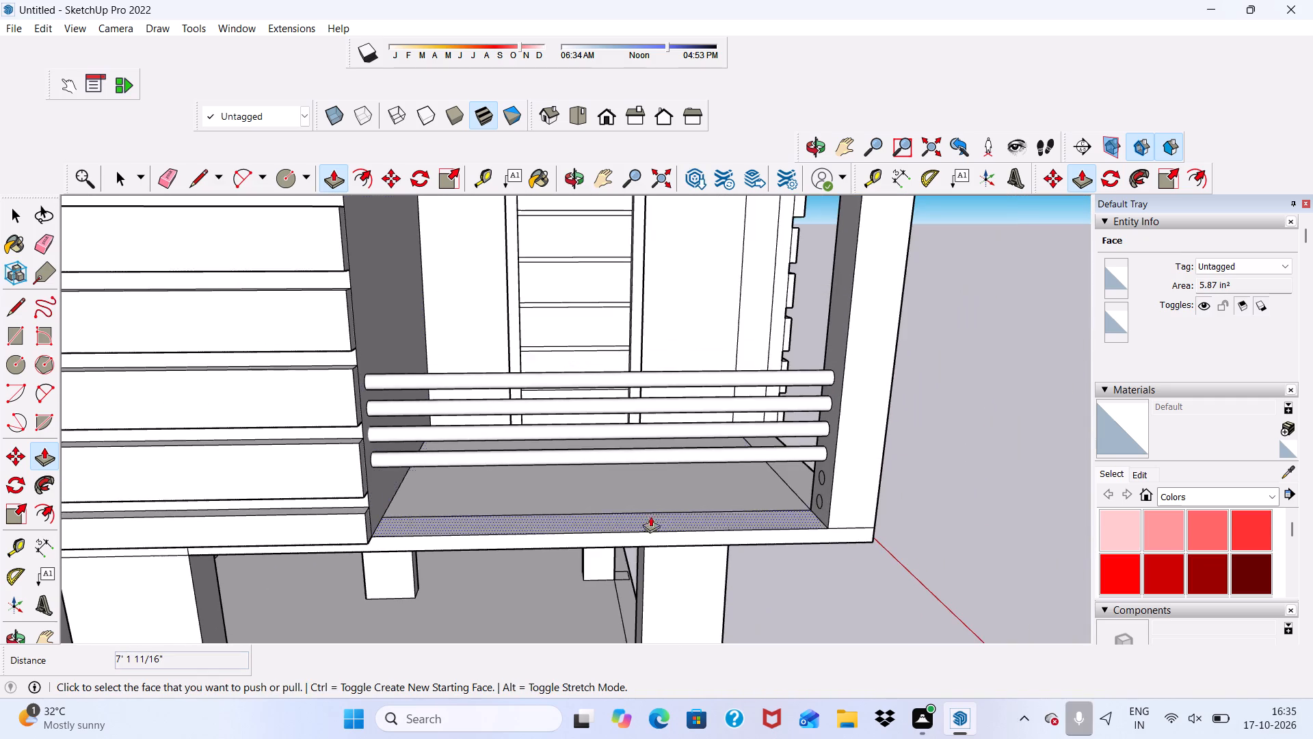
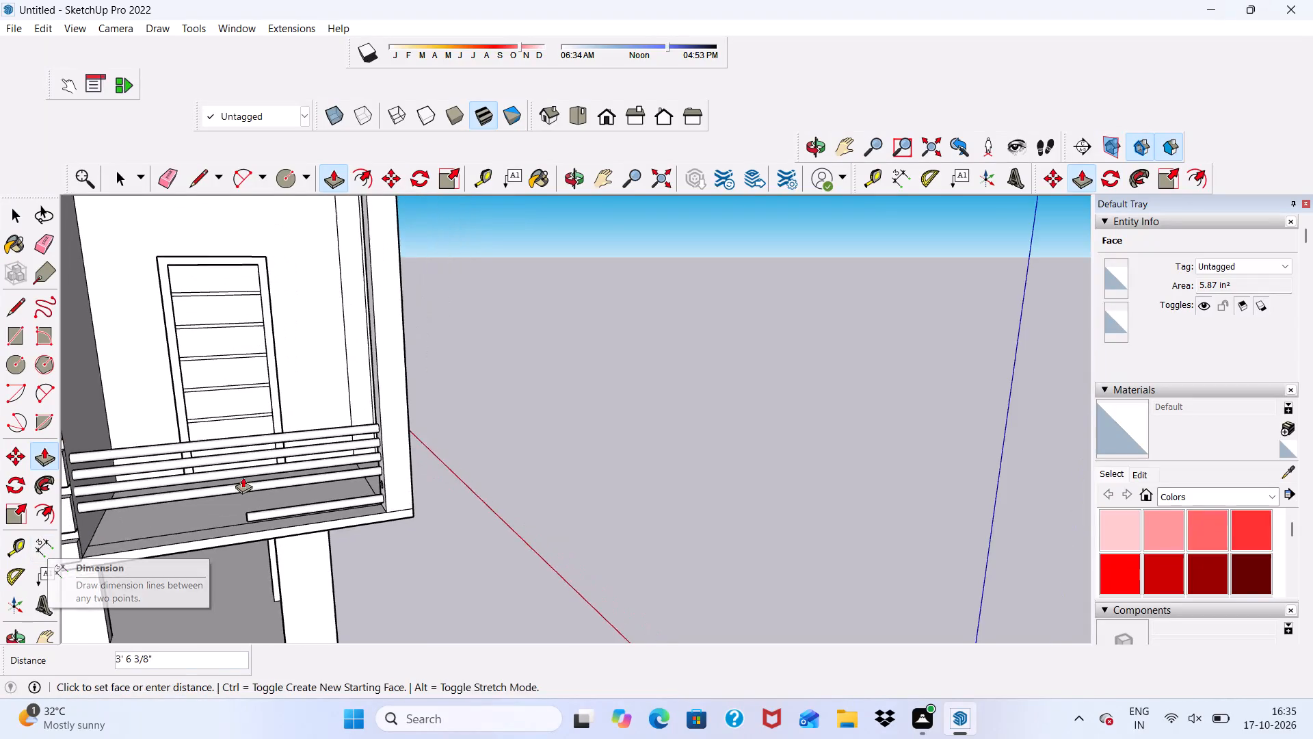
Push/Pull the lowest circle on the balcony's corner post across the balcony to the opposite clad wall as a round rail.
{"action": "middle_click_drag", "start_coordinate": [243, 477], "coordinate": [170, 497]}
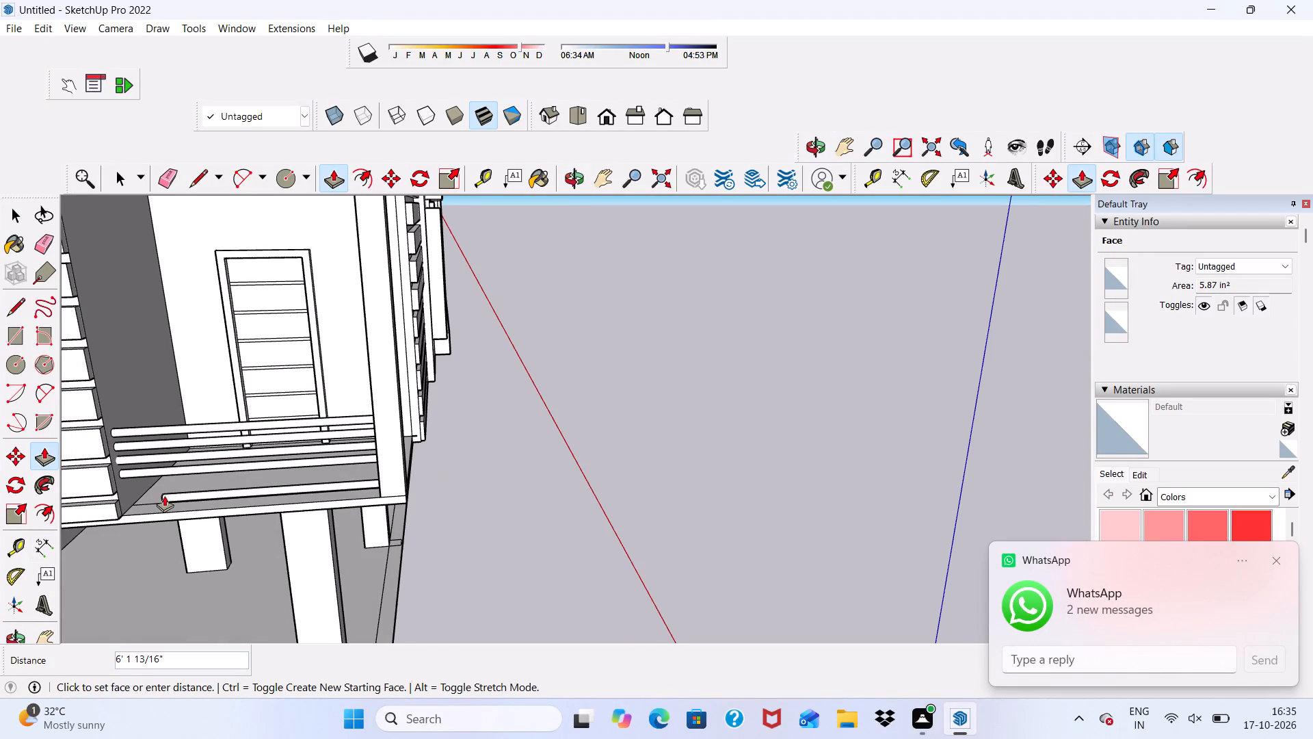
{"action": "scroll", "coordinate": [170, 500], "scroll_direction": "down", "scroll_amount": 4}
{"action": "scroll", "coordinate": [125, 506], "scroll_direction": "up", "scroll_amount": 13}
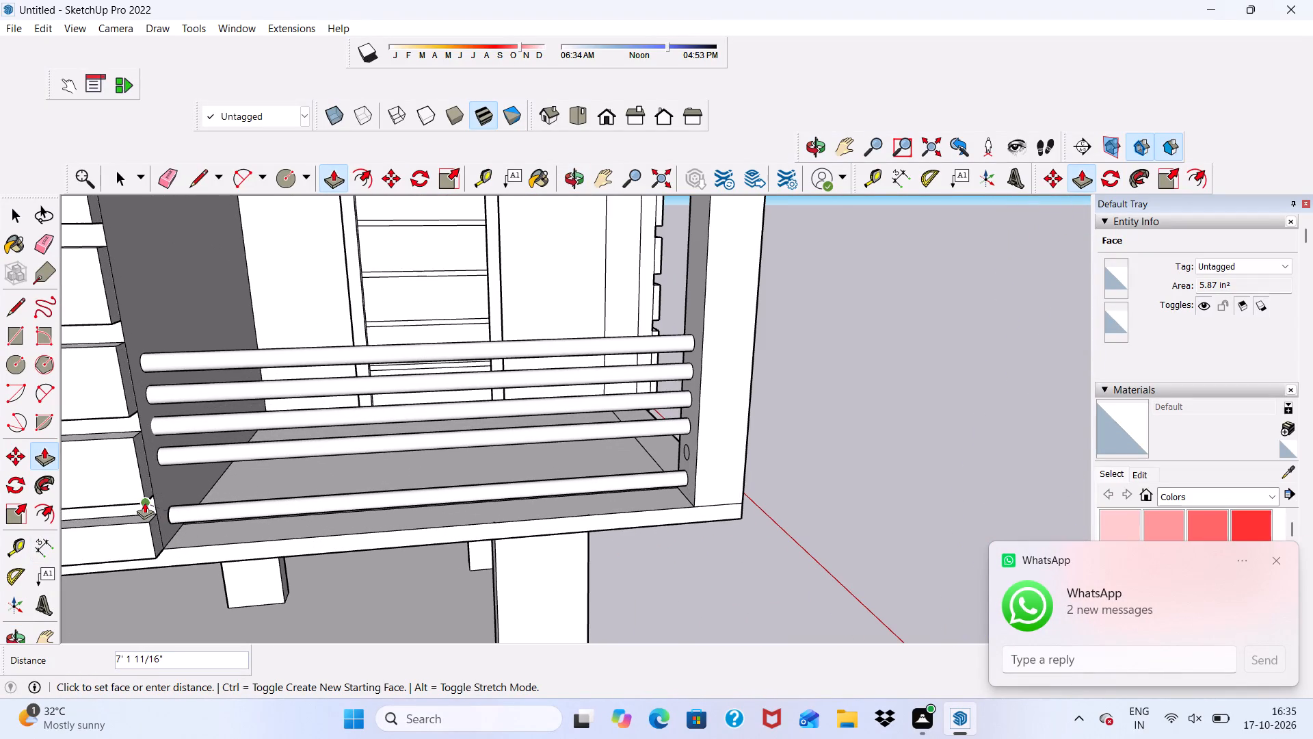
{"action": "scroll", "coordinate": [161, 496], "scroll_direction": "up", "scroll_amount": 3}
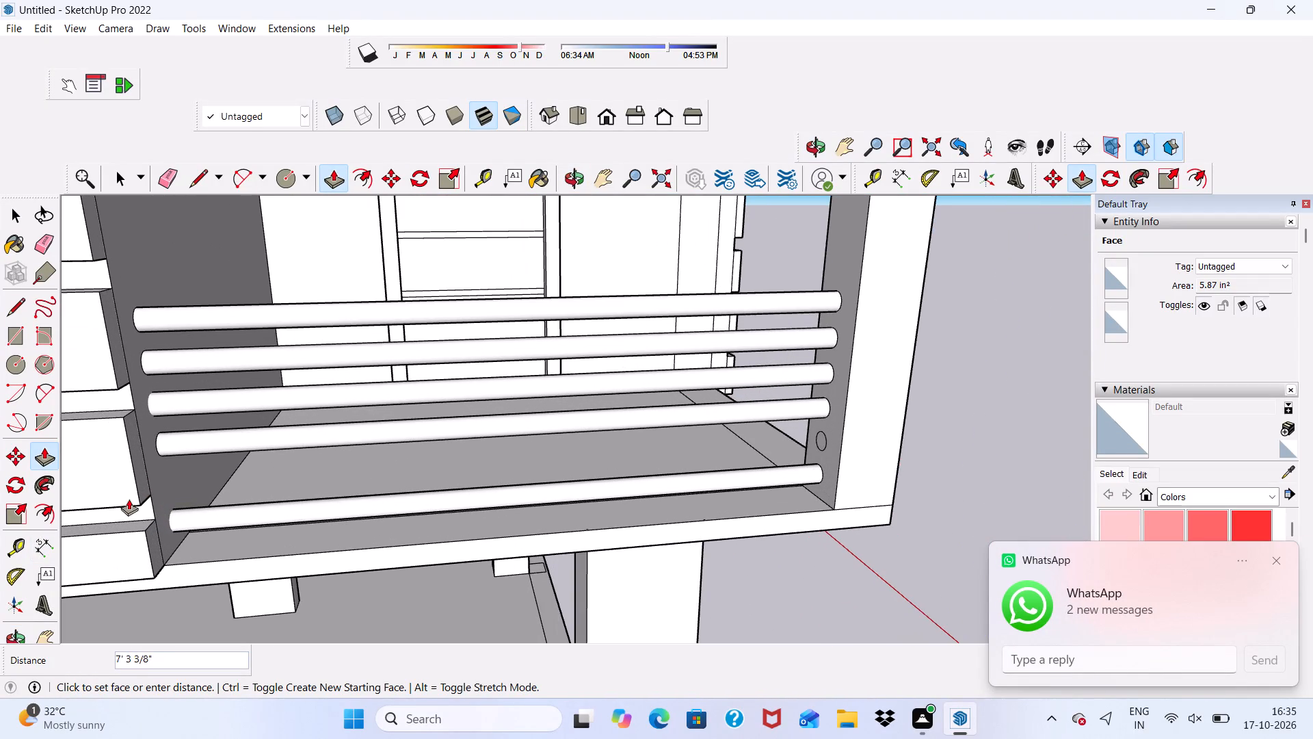
{"action": "left_click", "coordinate": [155, 509]}
Push/Pull the remaining fifth circle from the top of the post about 7' 3 1/4" across the balcony to the opposite wall.
{"action": "middle_click_drag", "start_coordinate": [246, 482], "coordinate": [382, 476]}
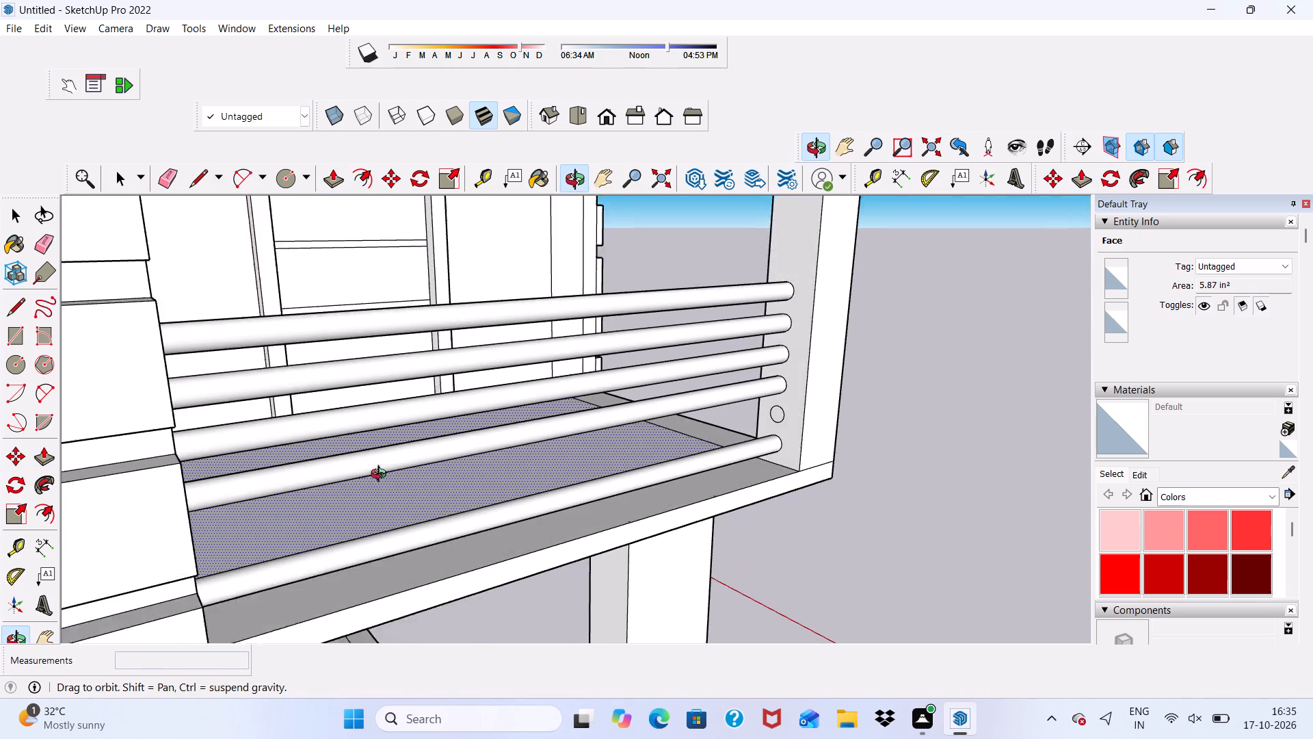
{"action": "middle_click_drag", "start_coordinate": [382, 476], "coordinate": [391, 478]}
{"action": "scroll", "coordinate": [762, 409], "scroll_direction": "up", "scroll_amount": 5}
{"action": "left_click", "coordinate": [769, 404]}
{"action": "scroll", "coordinate": [589, 476], "scroll_direction": "down", "scroll_amount": 5}
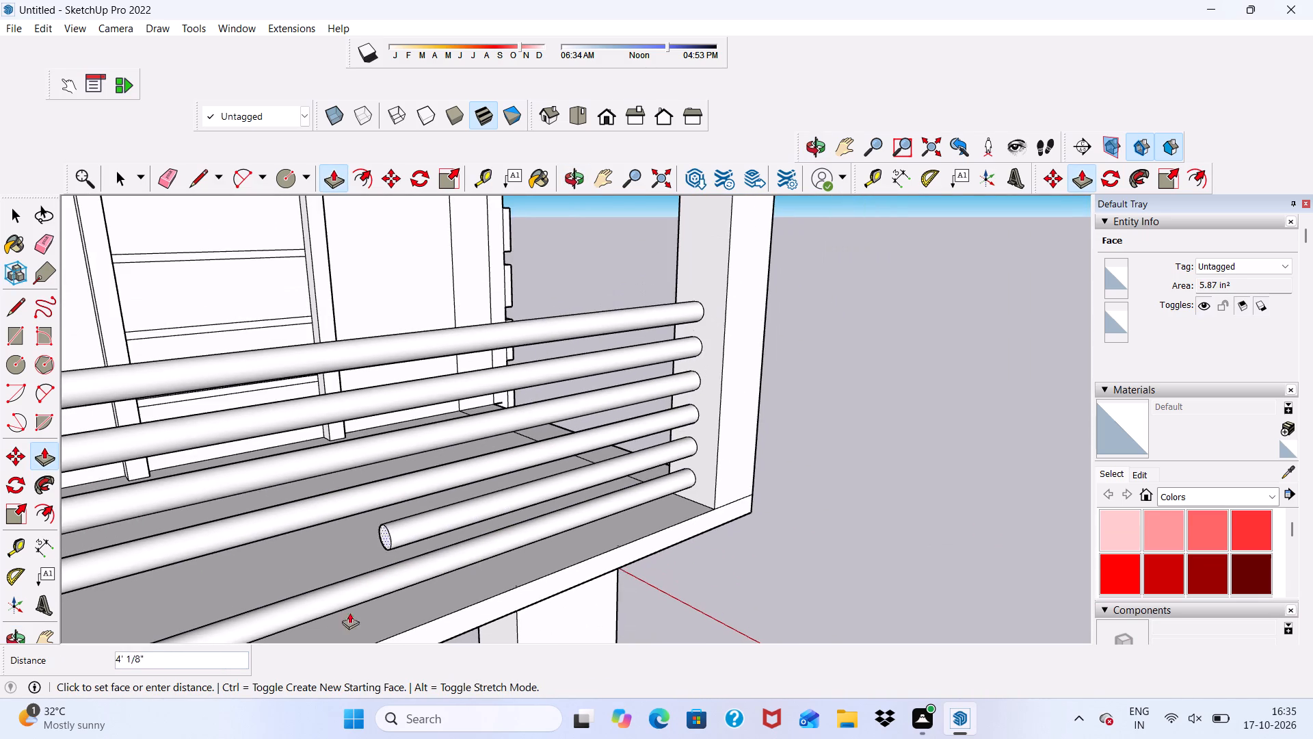
{"action": "scroll", "coordinate": [171, 581], "scroll_direction": "down", "scroll_amount": 12}
{"action": "middle_click_drag", "start_coordinate": [336, 547], "coordinate": [139, 561]}
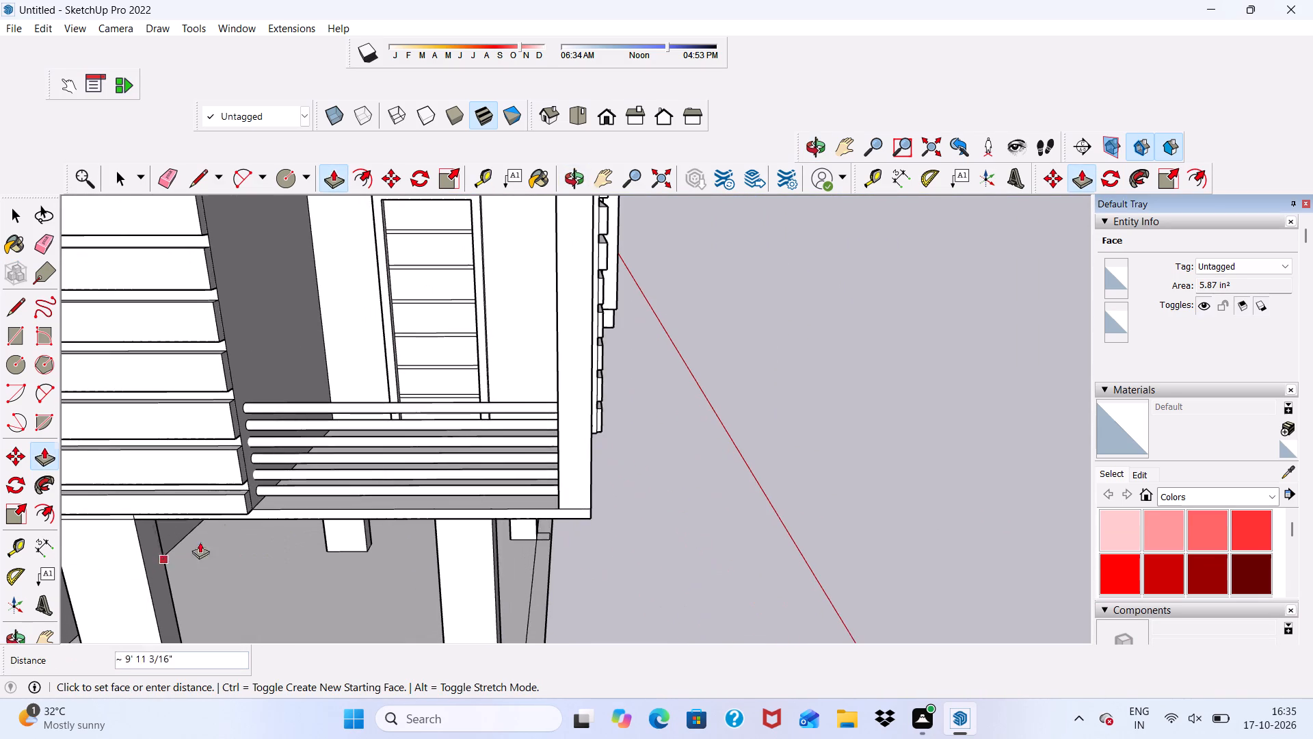
{"action": "scroll", "coordinate": [250, 475], "scroll_direction": "up", "scroll_amount": 3}
{"action": "left_click", "coordinate": [250, 471]}
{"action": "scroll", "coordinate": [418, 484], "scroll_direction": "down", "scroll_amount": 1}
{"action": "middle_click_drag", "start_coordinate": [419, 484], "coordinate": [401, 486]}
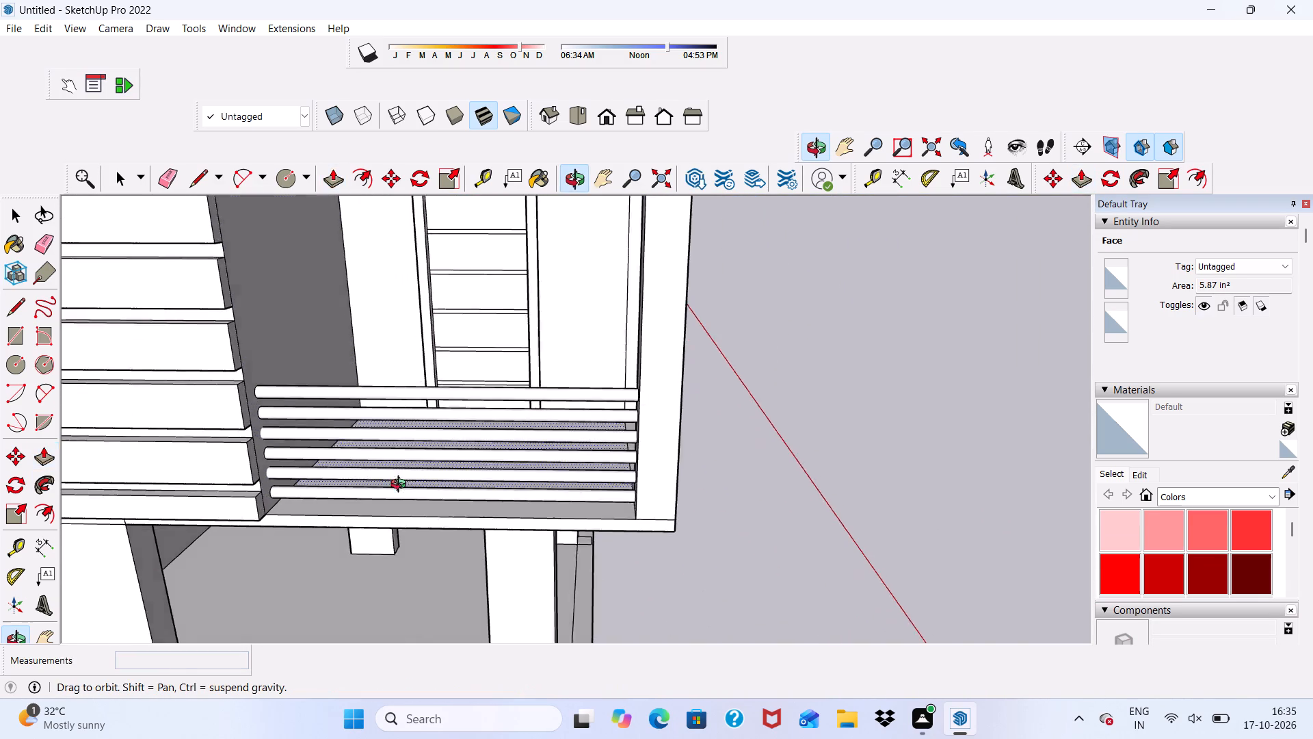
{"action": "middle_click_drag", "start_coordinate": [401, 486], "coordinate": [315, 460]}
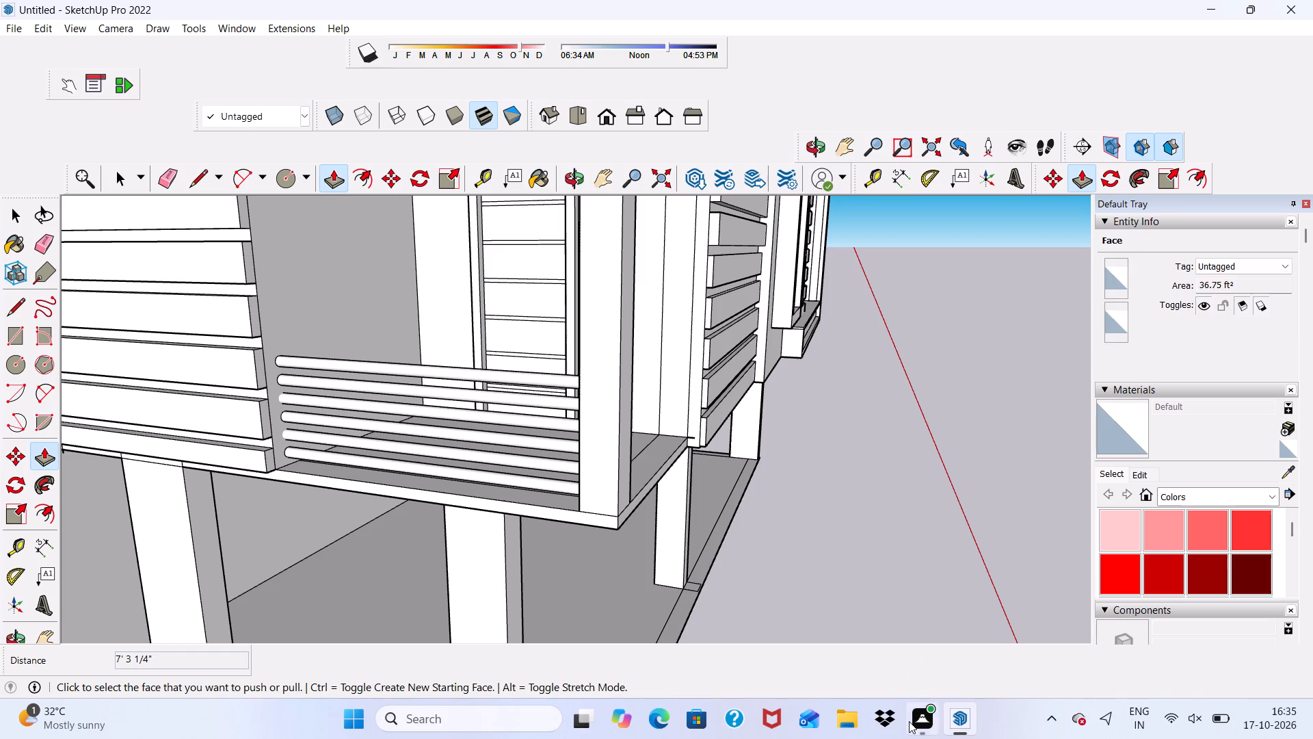
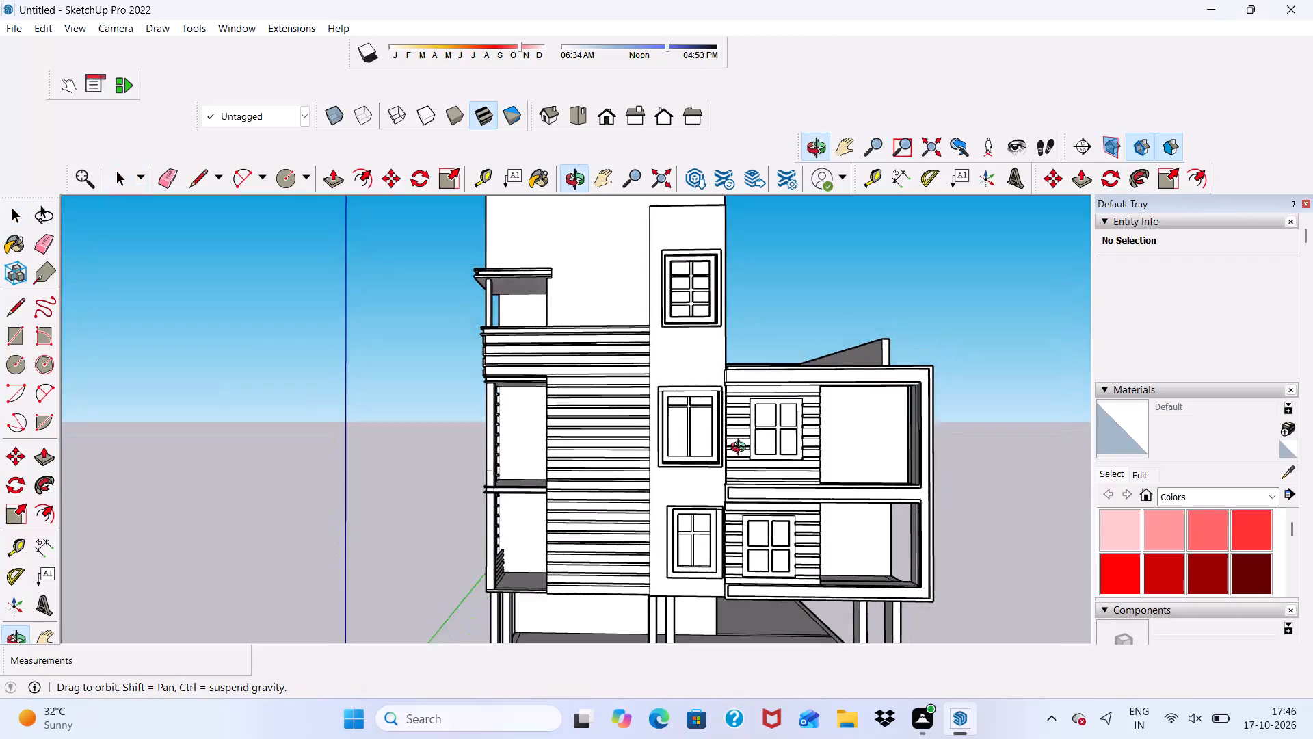
Draw a circle of about 1 11/16" radius on the front-facing railing side of the lowest balcony's corner post, level with the top rail.
{"action": "scroll", "coordinate": [677, 465], "scroll_direction": "up", "scroll_amount": 2}
{"action": "scroll", "coordinate": [672, 367], "scroll_direction": "down", "scroll_amount": 6}
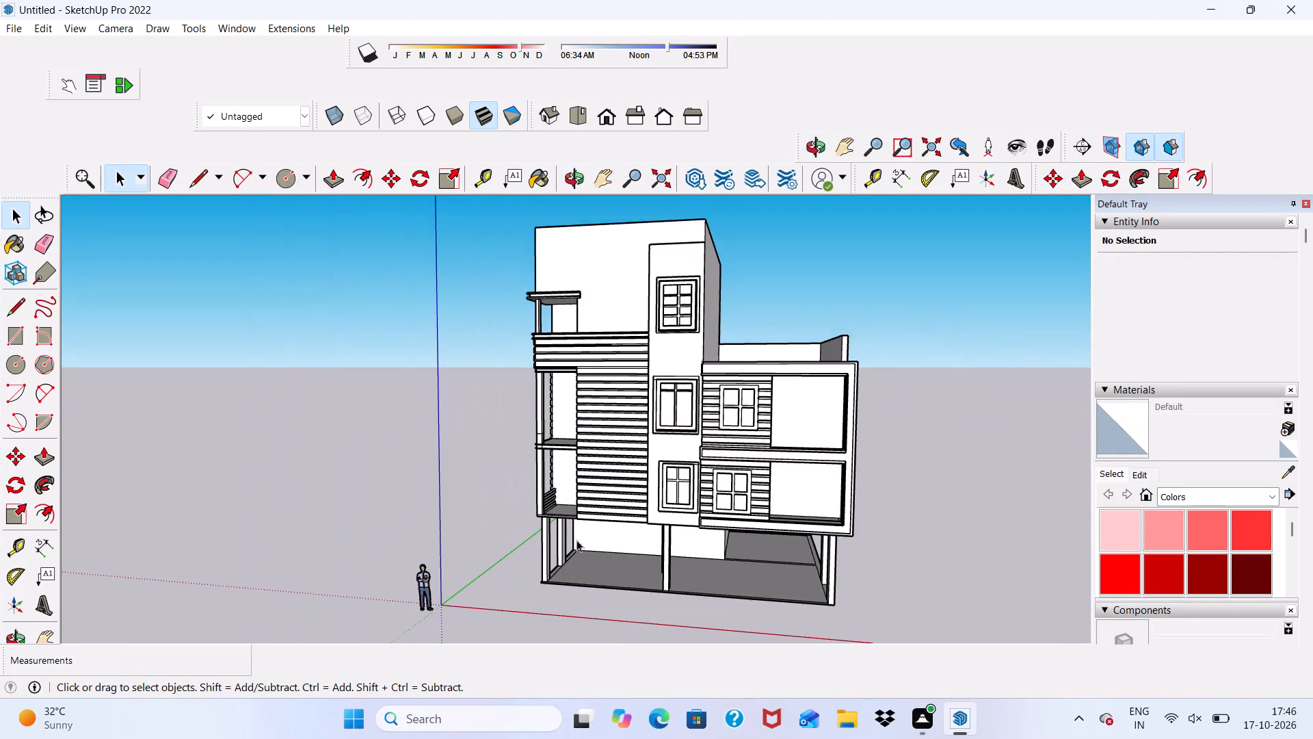
{"action": "scroll", "coordinate": [566, 543], "scroll_direction": "up", "scroll_amount": 13}
{"action": "middle_click_drag", "start_coordinate": [546, 462], "coordinate": [471, 486]}
{"action": "scroll", "coordinate": [478, 465], "scroll_direction": "up", "scroll_amount": 3}
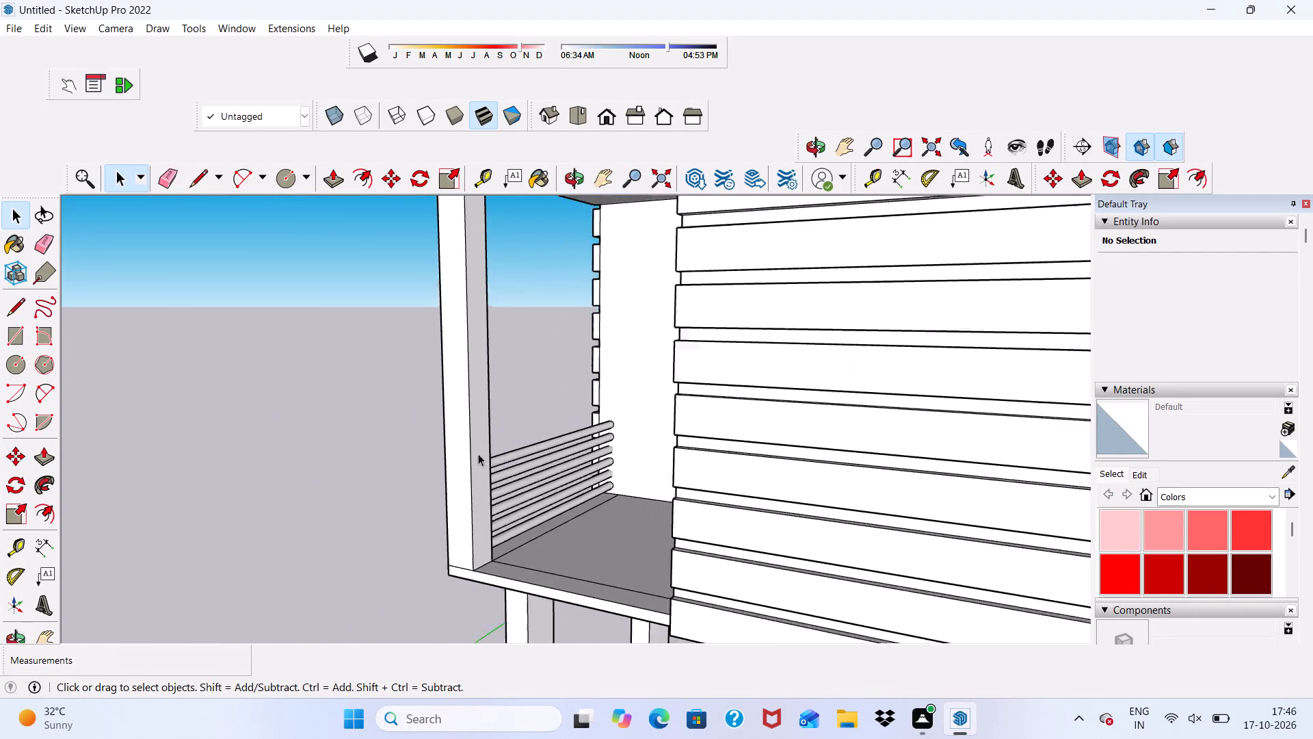
{"action": "scroll", "coordinate": [478, 454], "scroll_direction": "up", "scroll_amount": 1}
{"action": "scroll", "coordinate": [507, 575], "scroll_direction": "up", "scroll_amount": 5}
{"action": "middle_click_drag", "start_coordinate": [492, 560], "coordinate": [477, 595]}
{"action": "left_click_drag", "start_coordinate": [280, 178], "coordinate": [285, 184]}
{"action": "scroll", "coordinate": [450, 439], "scroll_direction": "up", "scroll_amount": 4}
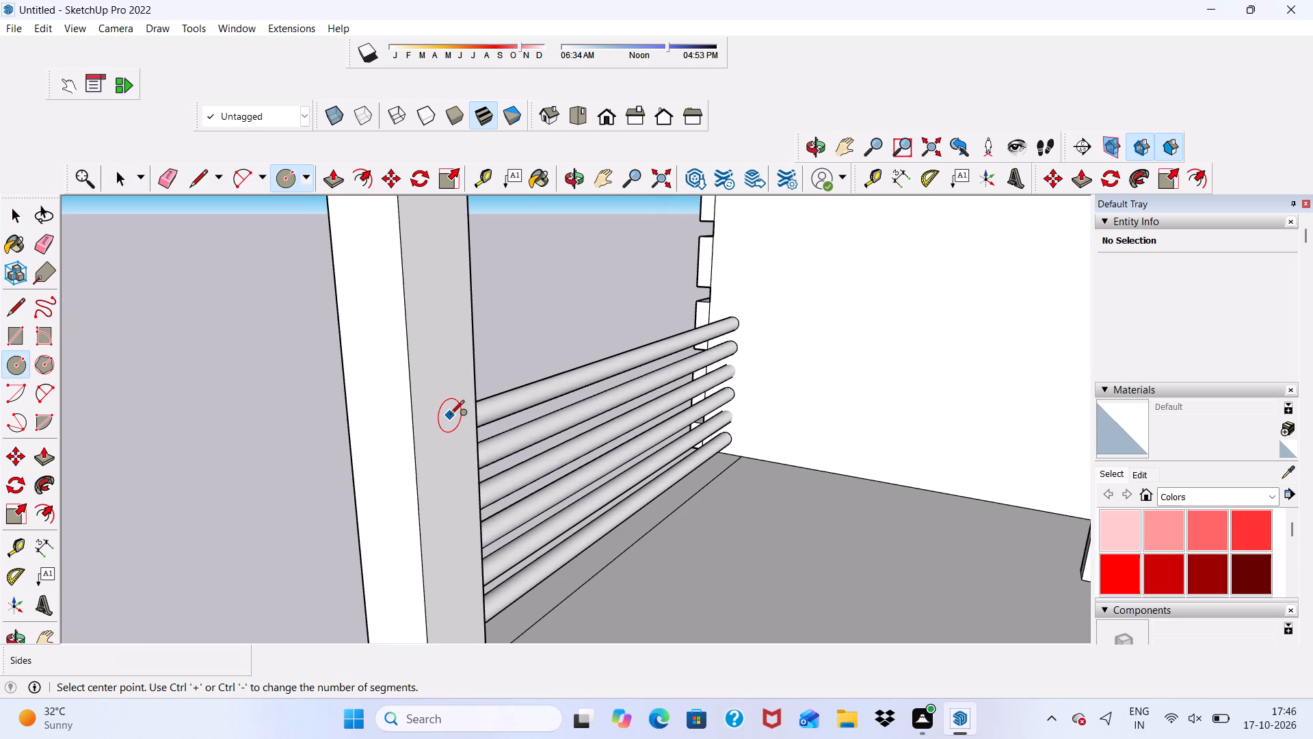
{"action": "left_click", "coordinate": [450, 415]}
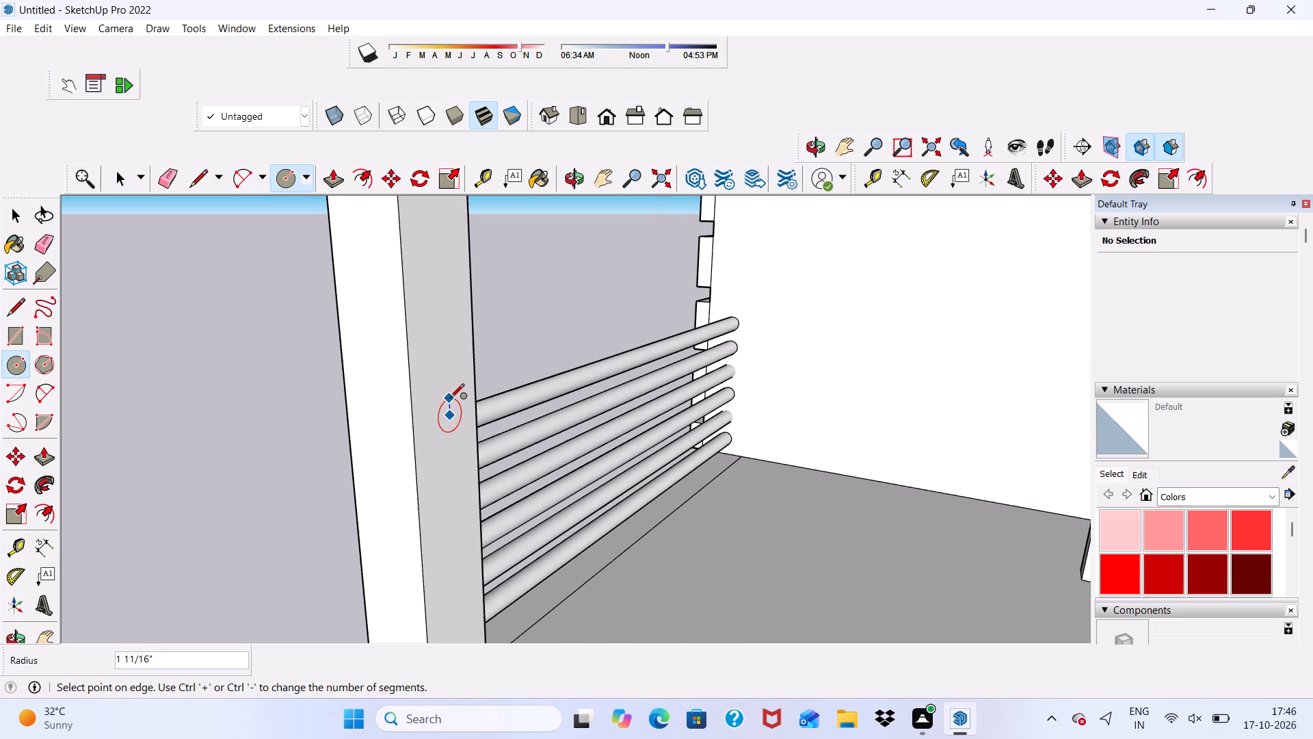
{"action": "left_click", "coordinate": [450, 399]}
{"action": "scroll", "coordinate": [453, 484], "scroll_direction": "down", "scroll_amount": 1}
{"action": "key", "text": "space"}
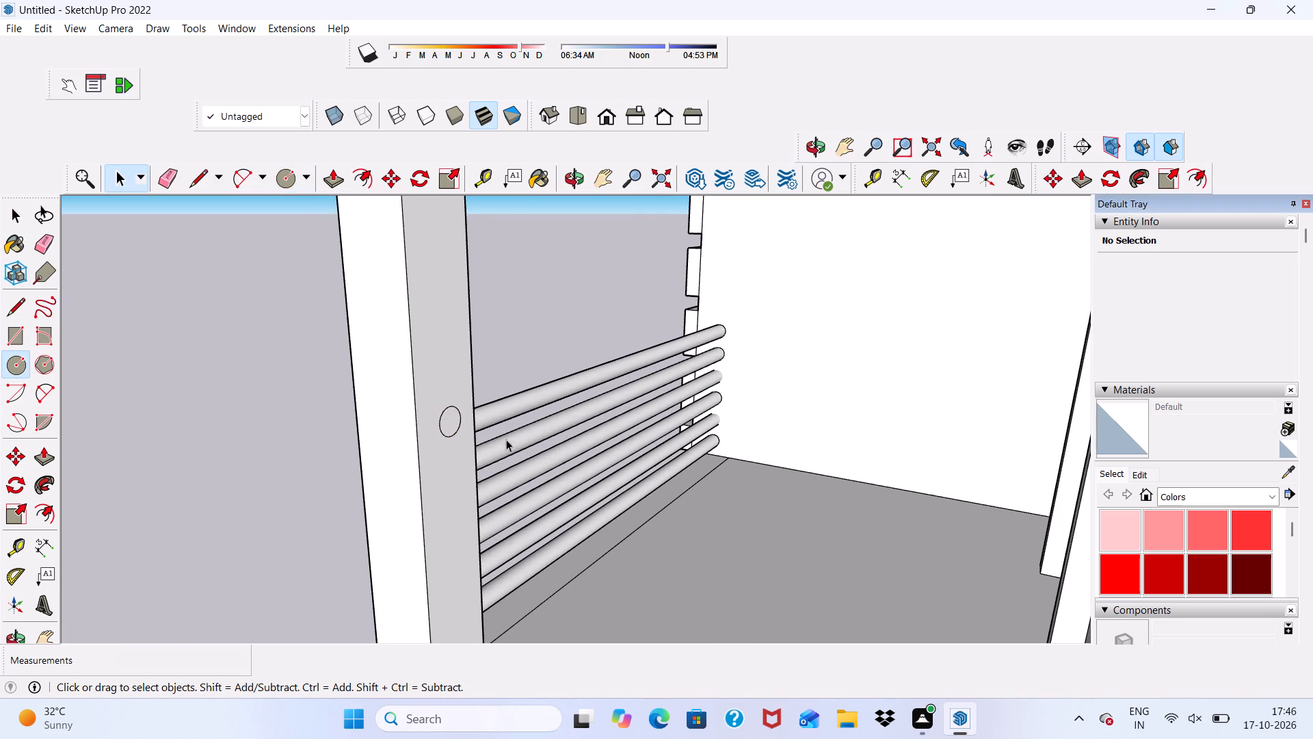
Copy the post circle about 6" straight down and array it as five copies.
{"action": "scroll", "coordinate": [494, 431], "scroll_direction": "up", "scroll_amount": 3}
{"action": "scroll", "coordinate": [401, 433], "scroll_direction": "down", "scroll_amount": 4}
{"action": "scroll", "coordinate": [469, 354], "scroll_direction": "down", "scroll_amount": 1}
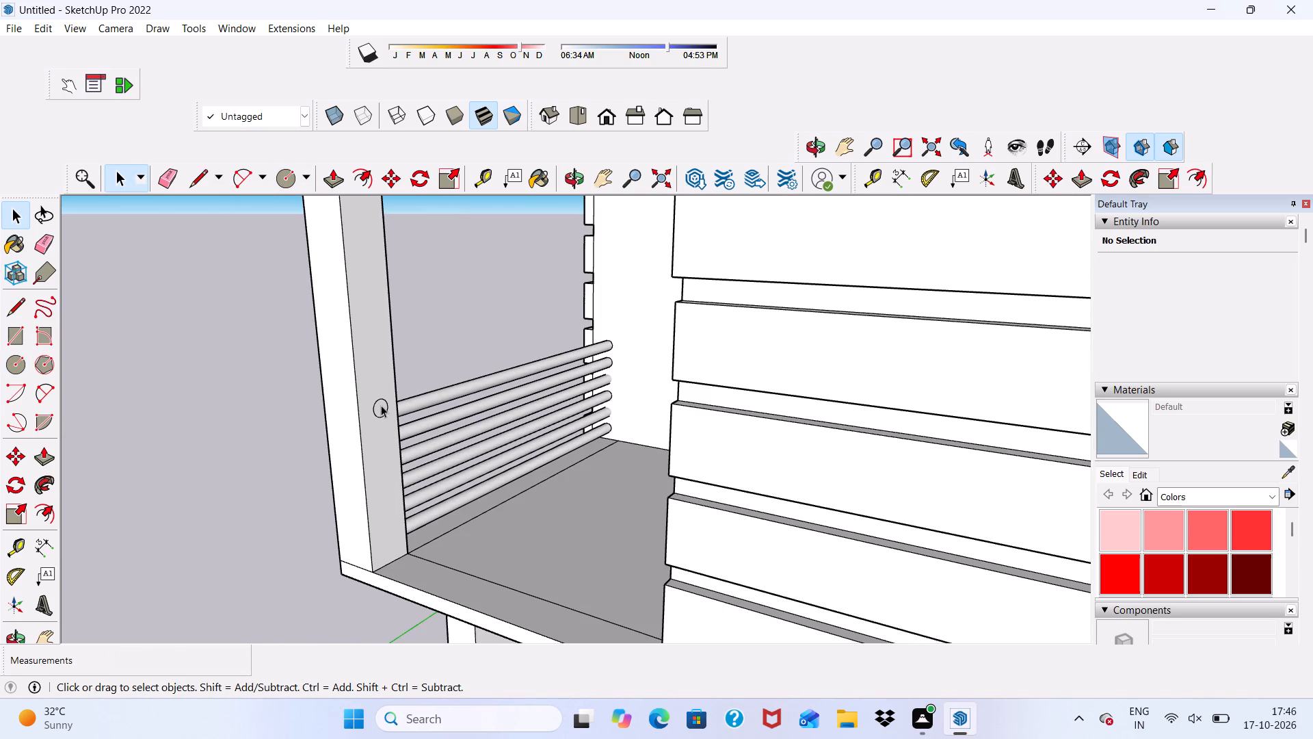
{"action": "double_click", "coordinate": [381, 403]}
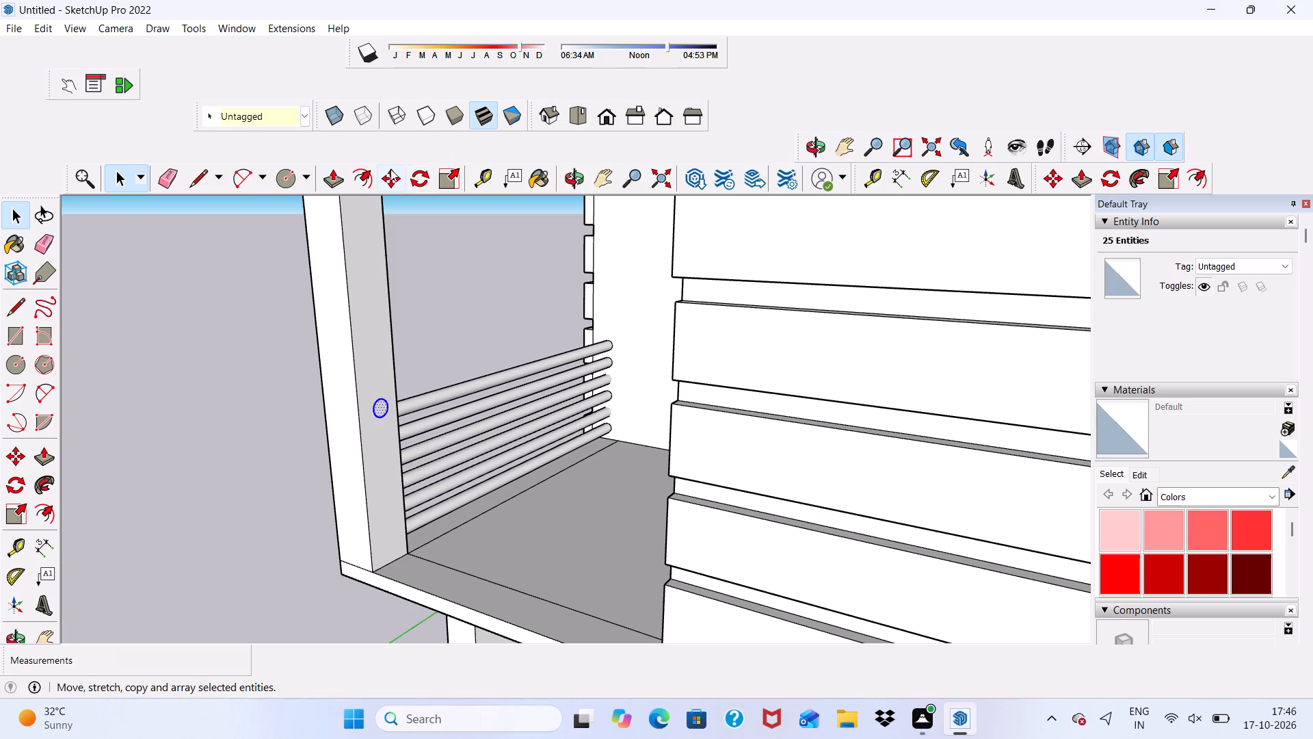
{"action": "left_click", "coordinate": [390, 169]}
{"action": "left_click", "coordinate": [381, 411]}
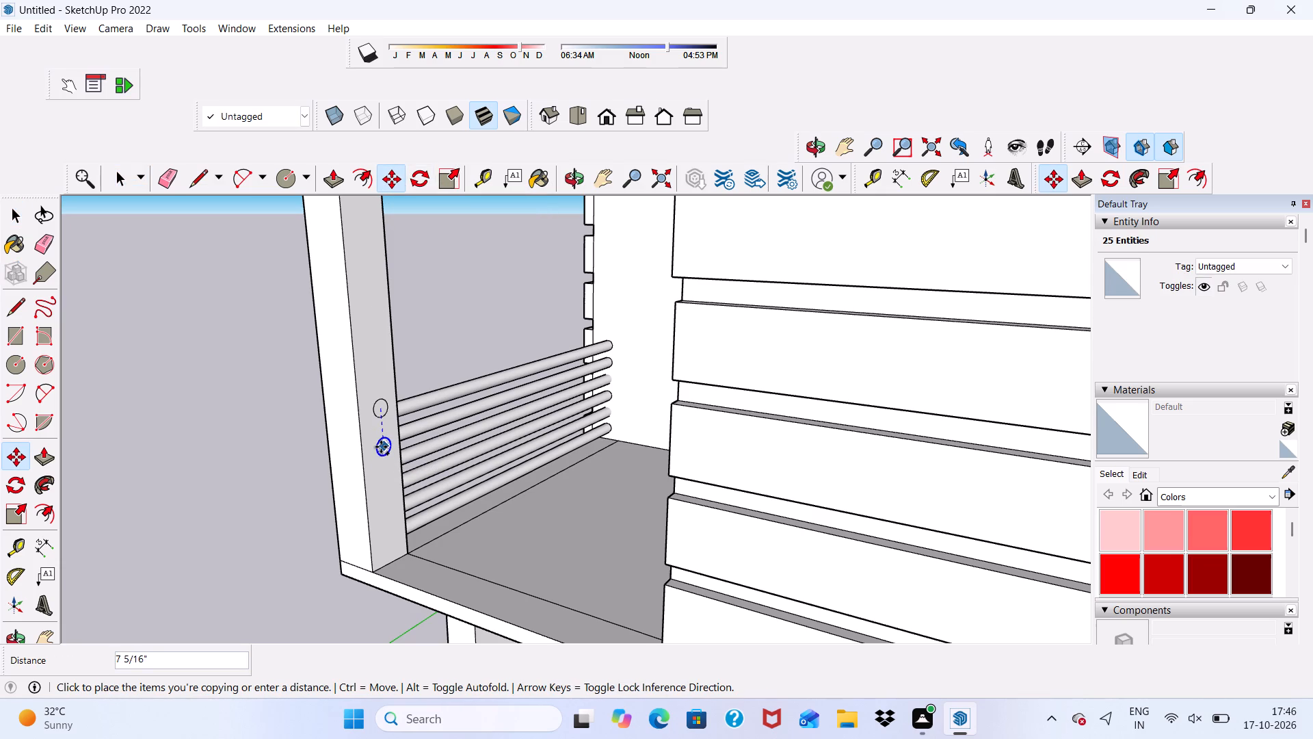
{"action": "left_click", "coordinate": [381, 440]}
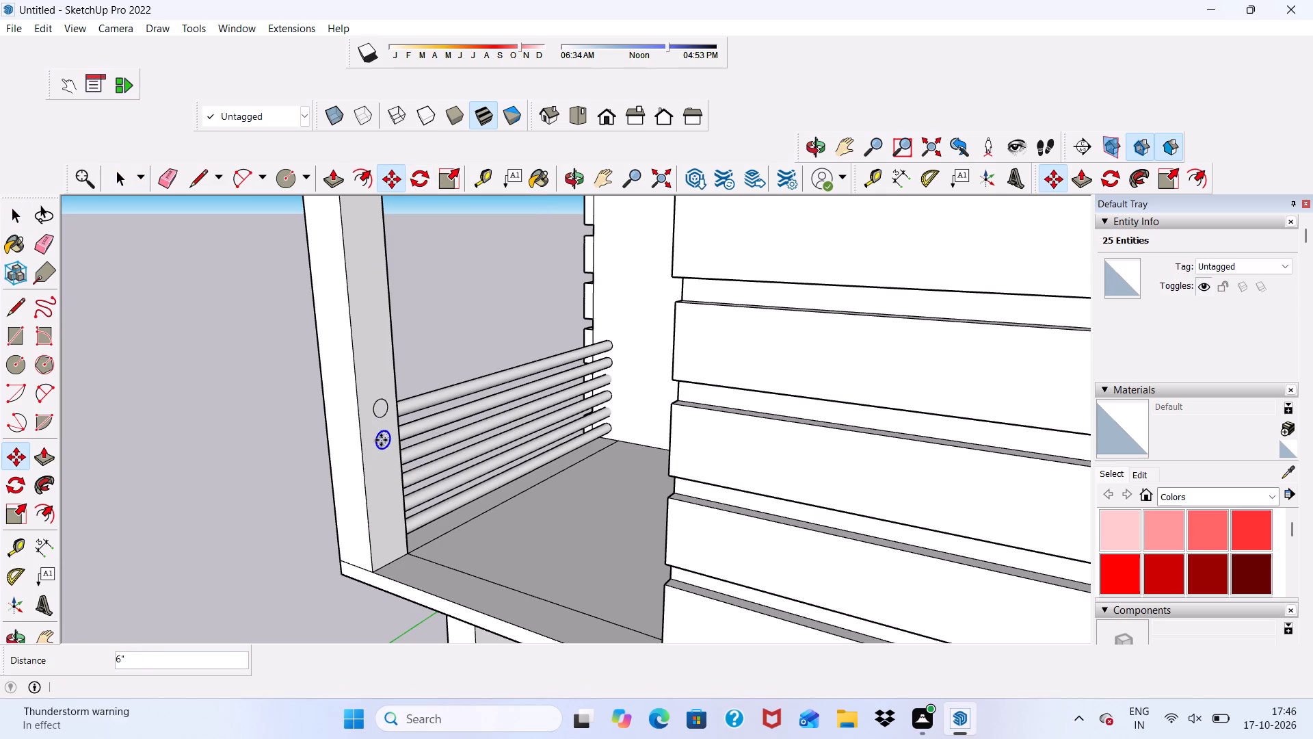
{"action": "key", "text": "shift+asterisk"}
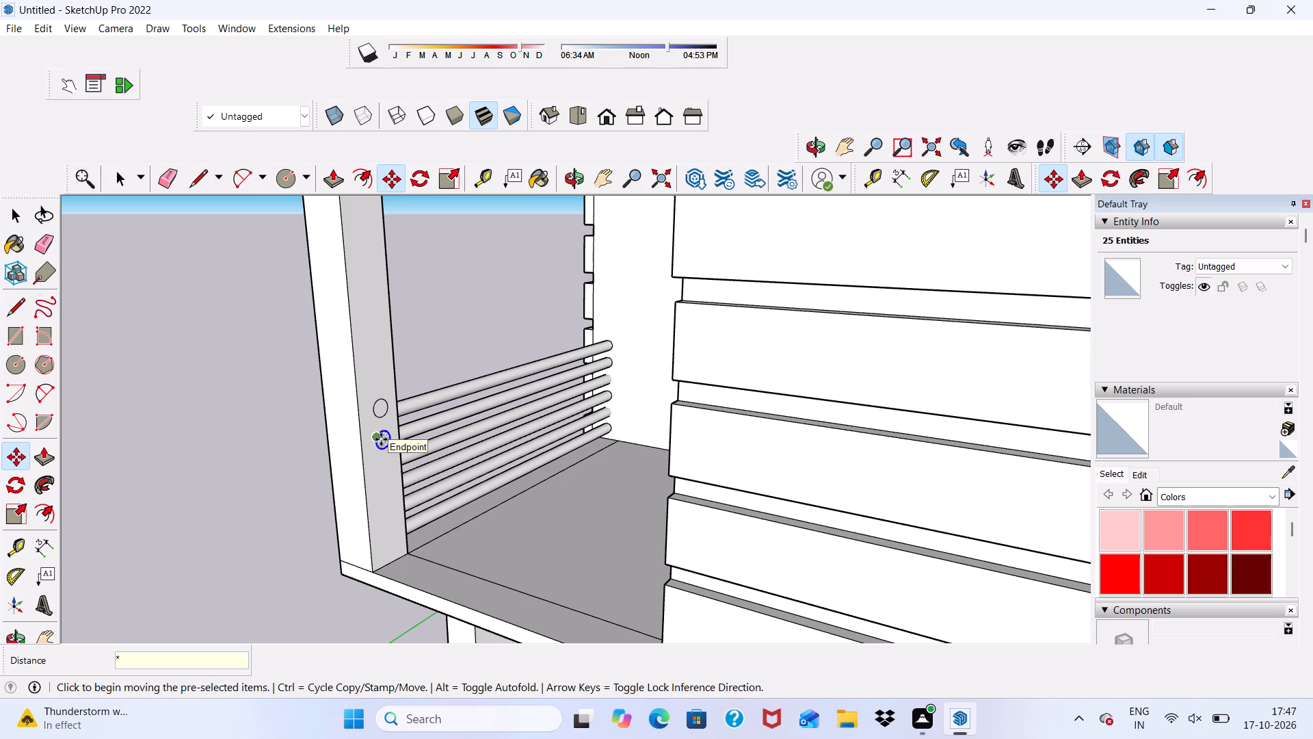
{"action": "key", "text": "4"}
{"action": "key", "text": "BackSpace"}
{"action": "key", "text": "5"}
{"action": "key", "text": "Return"}
{"action": "scroll", "coordinate": [390, 350], "scroll_direction": "down", "scroll_amount": 4}
{"action": "key", "text": "space"}
Push/Pull the top circle on the corner post about 5' 2" across the balcony's open front to the clad wall.
{"action": "scroll", "coordinate": [456, 417], "scroll_direction": "up", "scroll_amount": 1}
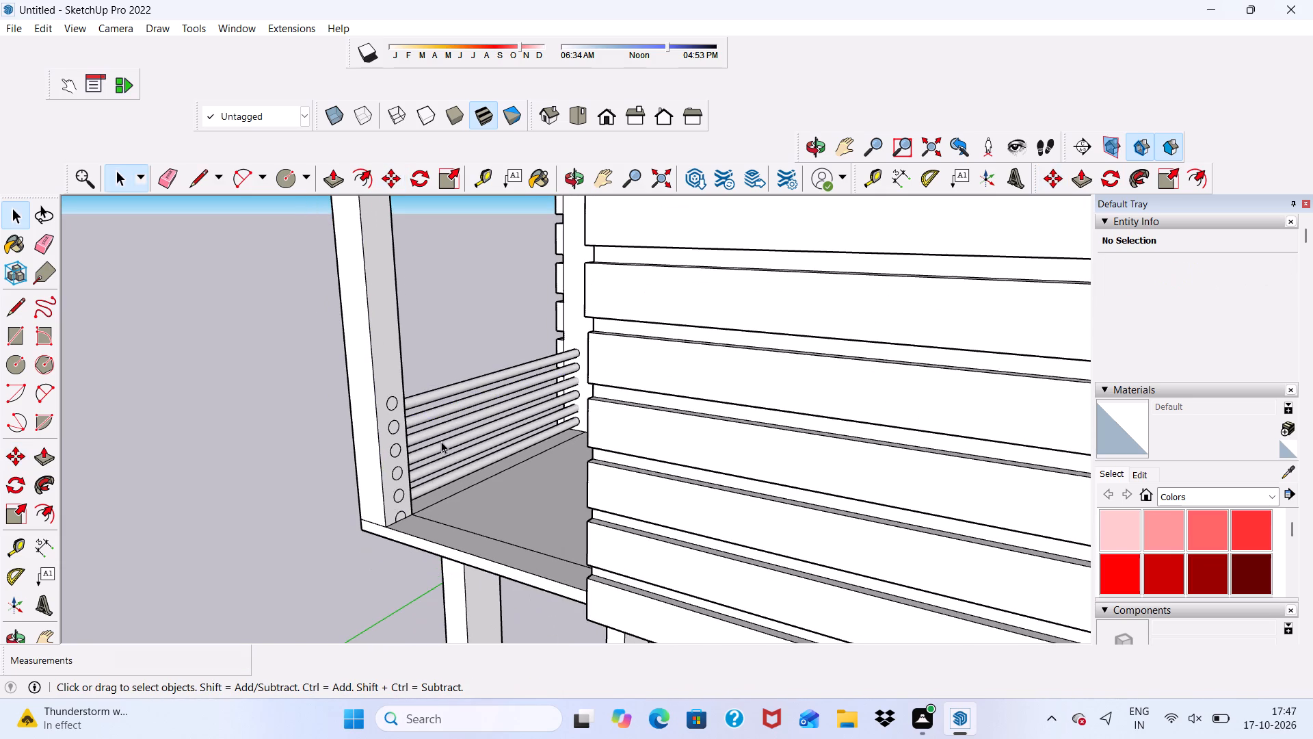
{"action": "left_click", "coordinate": [331, 172]}
{"action": "scroll", "coordinate": [394, 380], "scroll_direction": "up", "scroll_amount": 4}
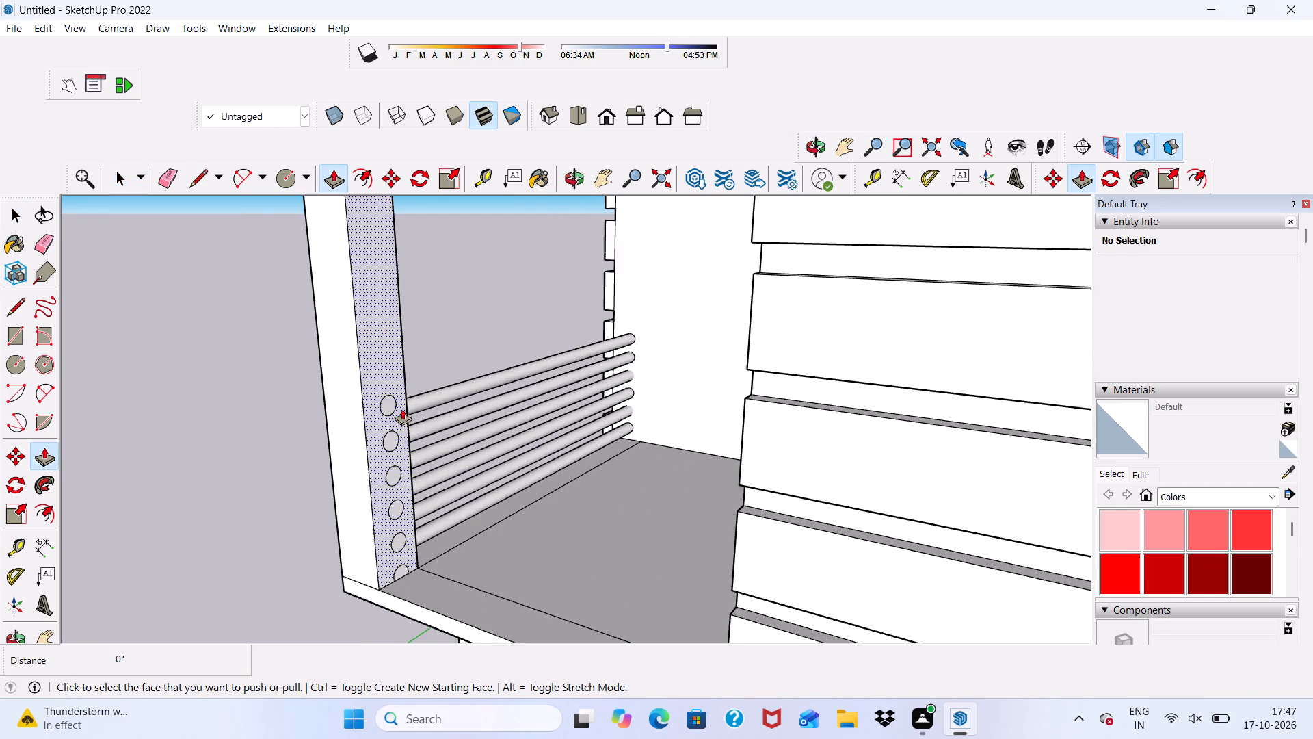
{"action": "scroll", "coordinate": [402, 409], "scroll_direction": "up", "scroll_amount": 5}
{"action": "left_click", "coordinate": [377, 402]}
{"action": "scroll", "coordinate": [540, 404], "scroll_direction": "down", "scroll_amount": 6}
{"action": "scroll", "coordinate": [483, 322], "scroll_direction": "down", "scroll_amount": 2}
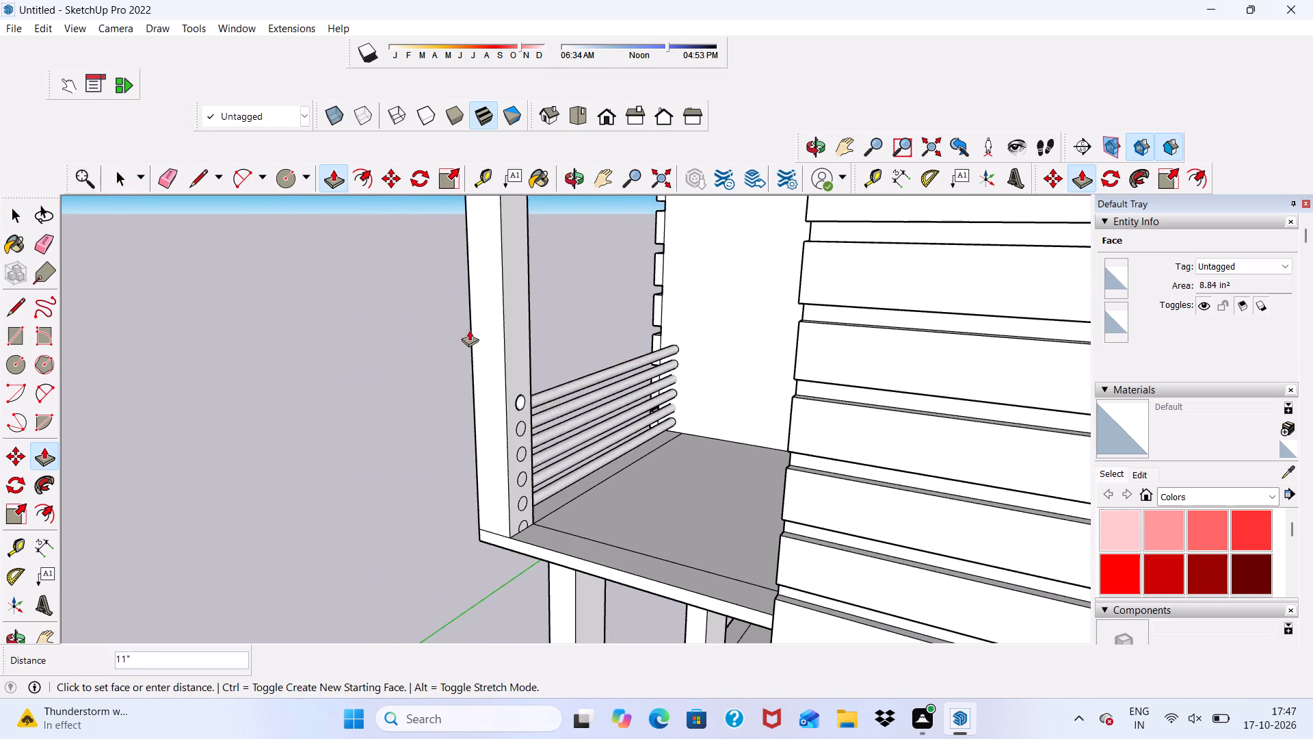
{"action": "scroll", "coordinate": [469, 330], "scroll_direction": "down", "scroll_amount": 3}
{"action": "middle_click_drag", "start_coordinate": [472, 347], "coordinate": [791, 461]}
{"action": "scroll", "coordinate": [689, 359], "scroll_direction": "up", "scroll_amount": 7}
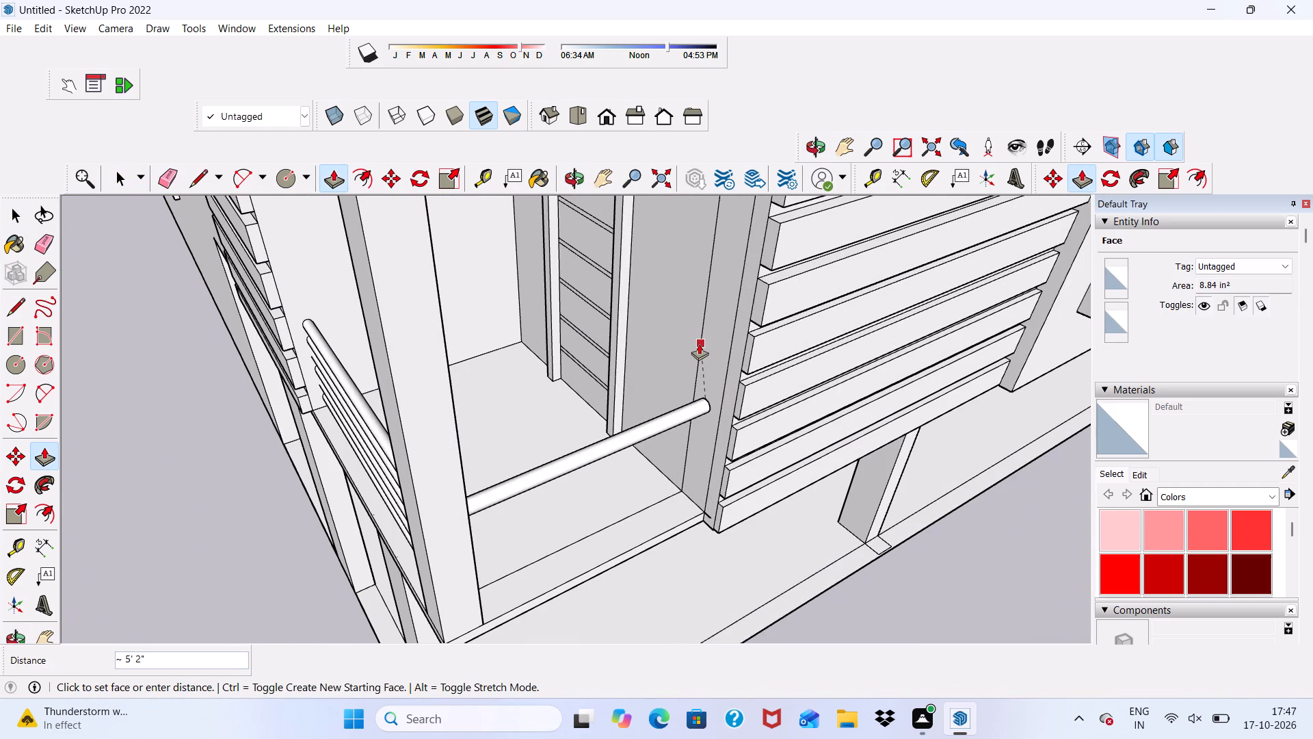
{"action": "left_click", "coordinate": [700, 343]}
Push/Pull the second circle from the top about 5' 2", matching the end of the first front rail.
{"action": "scroll", "coordinate": [677, 418], "scroll_direction": "down", "scroll_amount": 1}
{"action": "middle_click_drag", "start_coordinate": [677, 418], "coordinate": [411, 411]}
{"action": "scroll", "coordinate": [411, 411], "scroll_direction": "up", "scroll_amount": 5}
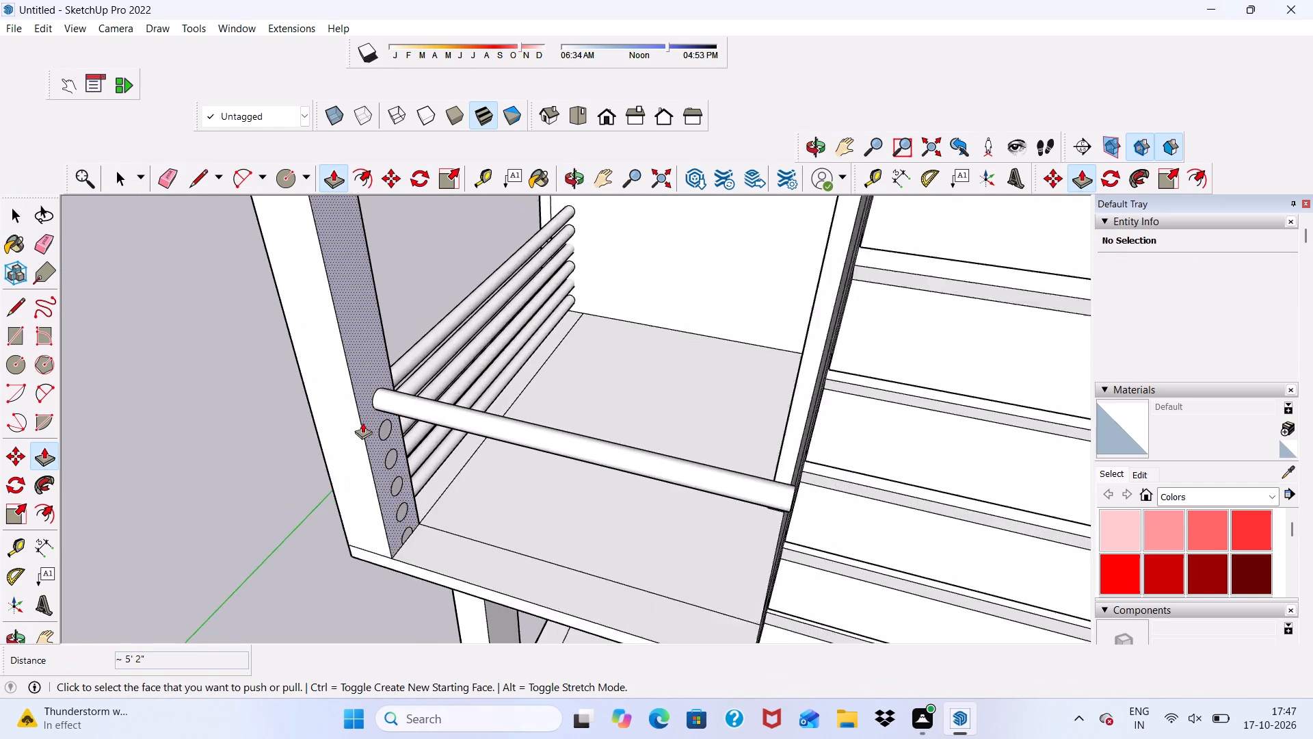
{"action": "scroll", "coordinate": [362, 422], "scroll_direction": "up", "scroll_amount": 6}
{"action": "left_click", "coordinate": [406, 437]}
{"action": "scroll", "coordinate": [468, 436], "scroll_direction": "down", "scroll_amount": 4}
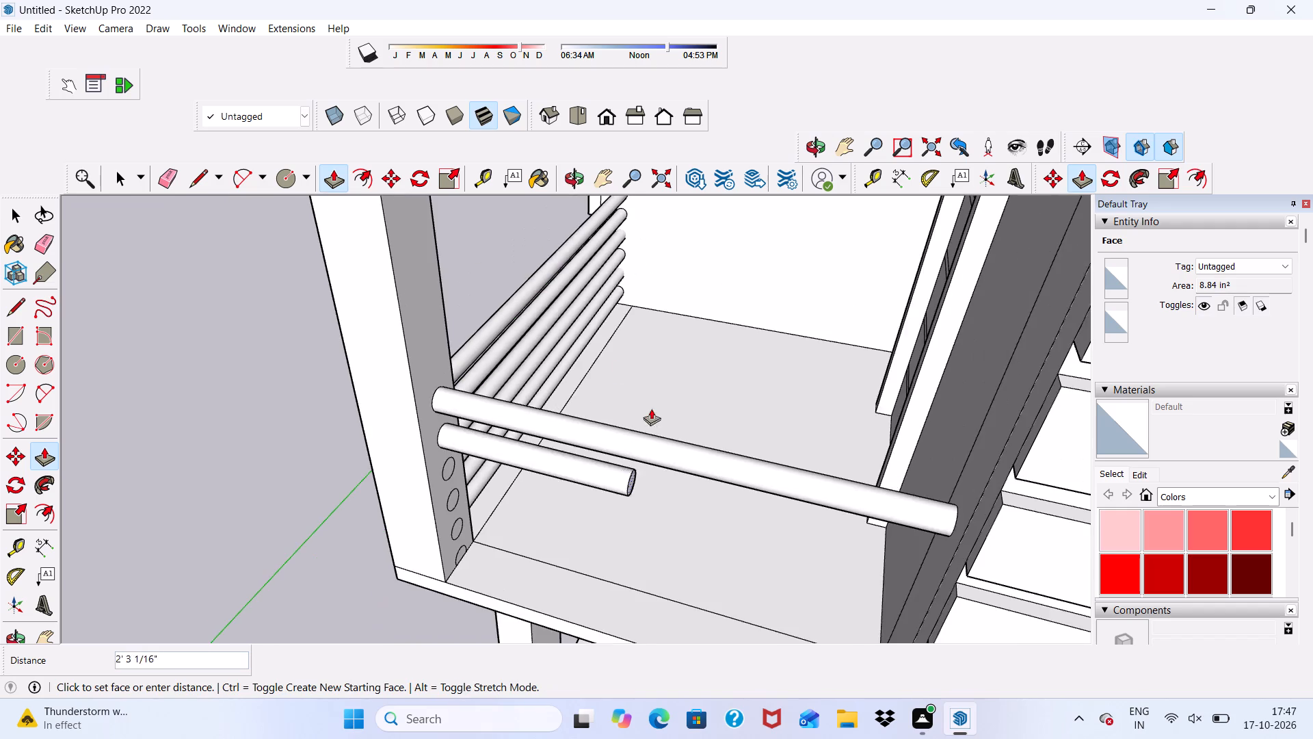
{"action": "scroll", "coordinate": [557, 313], "scroll_direction": "down", "scroll_amount": 5}
{"action": "middle_click_drag", "start_coordinate": [556, 314], "coordinate": [747, 356]}
{"action": "scroll", "coordinate": [820, 382], "scroll_direction": "up", "scroll_amount": 5}
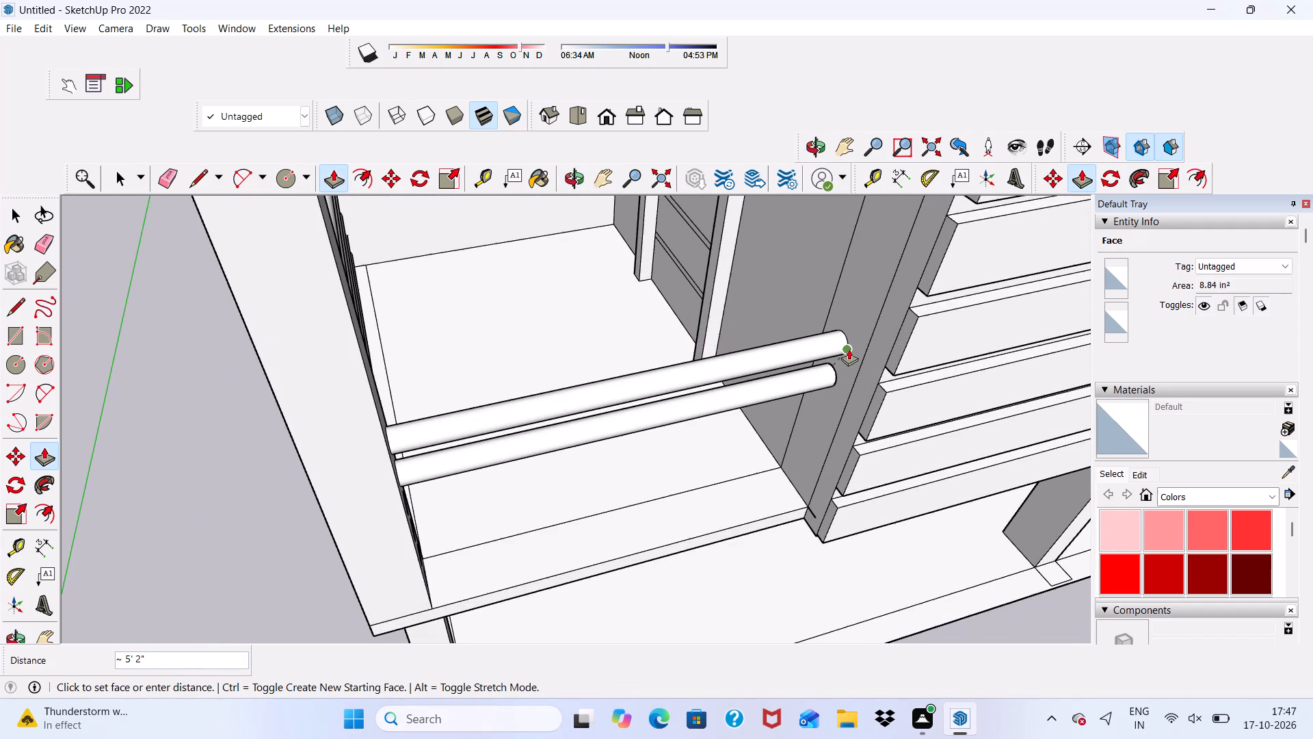
{"action": "left_click", "coordinate": [849, 349]}
Push/Pull the third circle from the top about 5' 2" across the balcony front to the wall.
{"action": "middle_click_drag", "start_coordinate": [819, 356], "coordinate": [690, 240]}
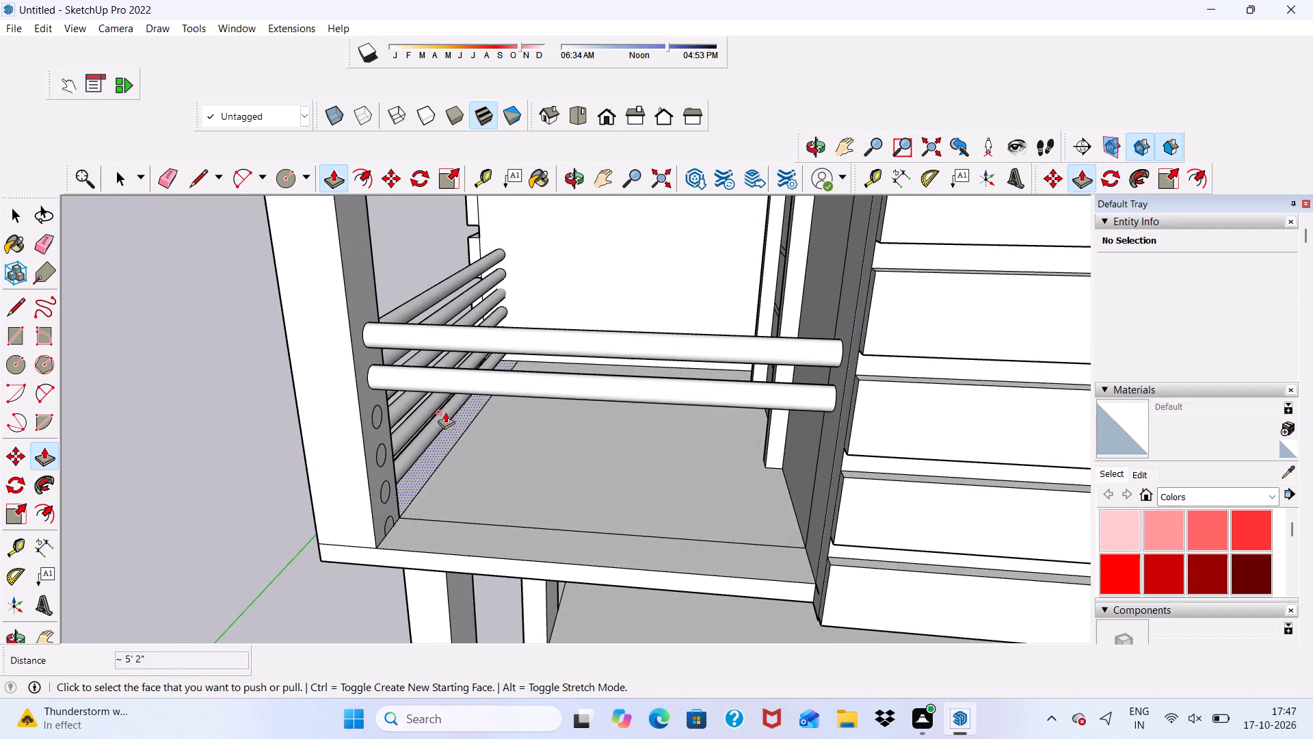
{"action": "scroll", "coordinate": [379, 426], "scroll_direction": "up", "scroll_amount": 5}
{"action": "left_click", "coordinate": [373, 411]}
{"action": "scroll", "coordinate": [647, 346], "scroll_direction": "down", "scroll_amount": 9}
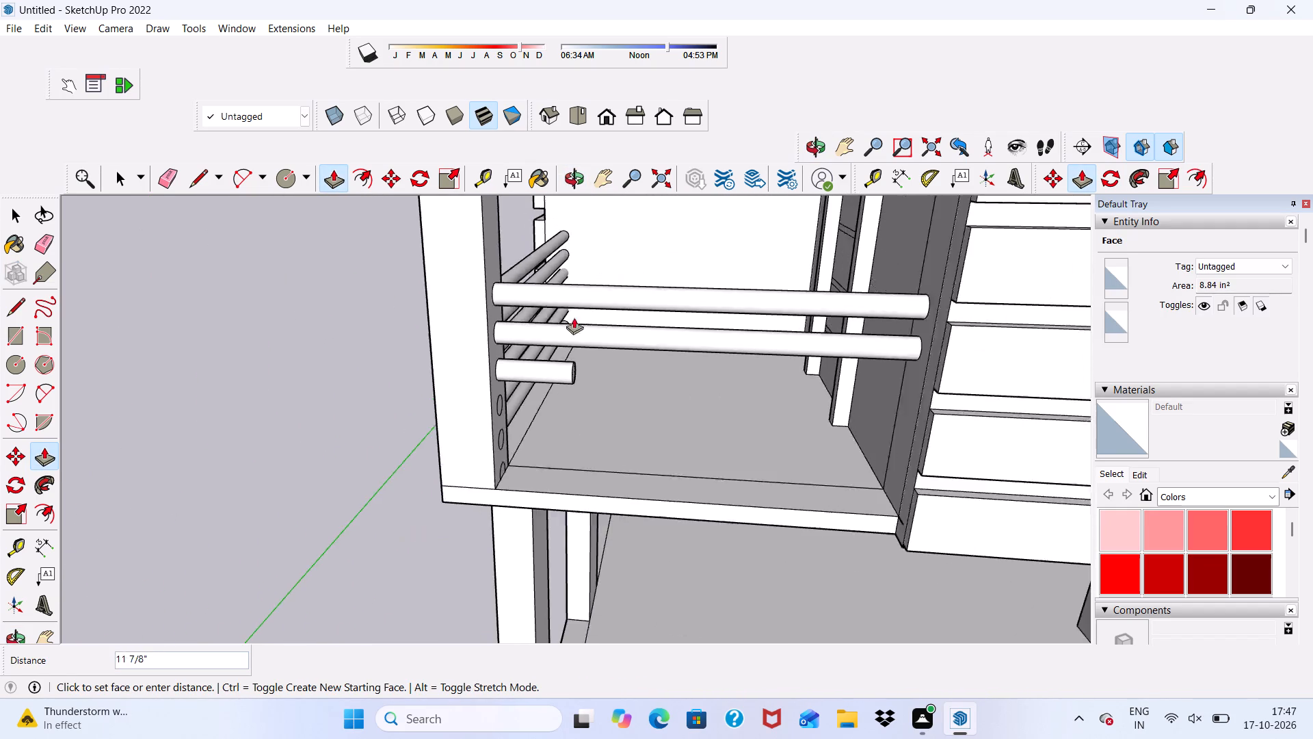
{"action": "scroll", "coordinate": [574, 317], "scroll_direction": "down", "scroll_amount": 1}
{"action": "middle_click_drag", "start_coordinate": [640, 361], "coordinate": [780, 369]}
{"action": "left_click", "coordinate": [828, 328]}
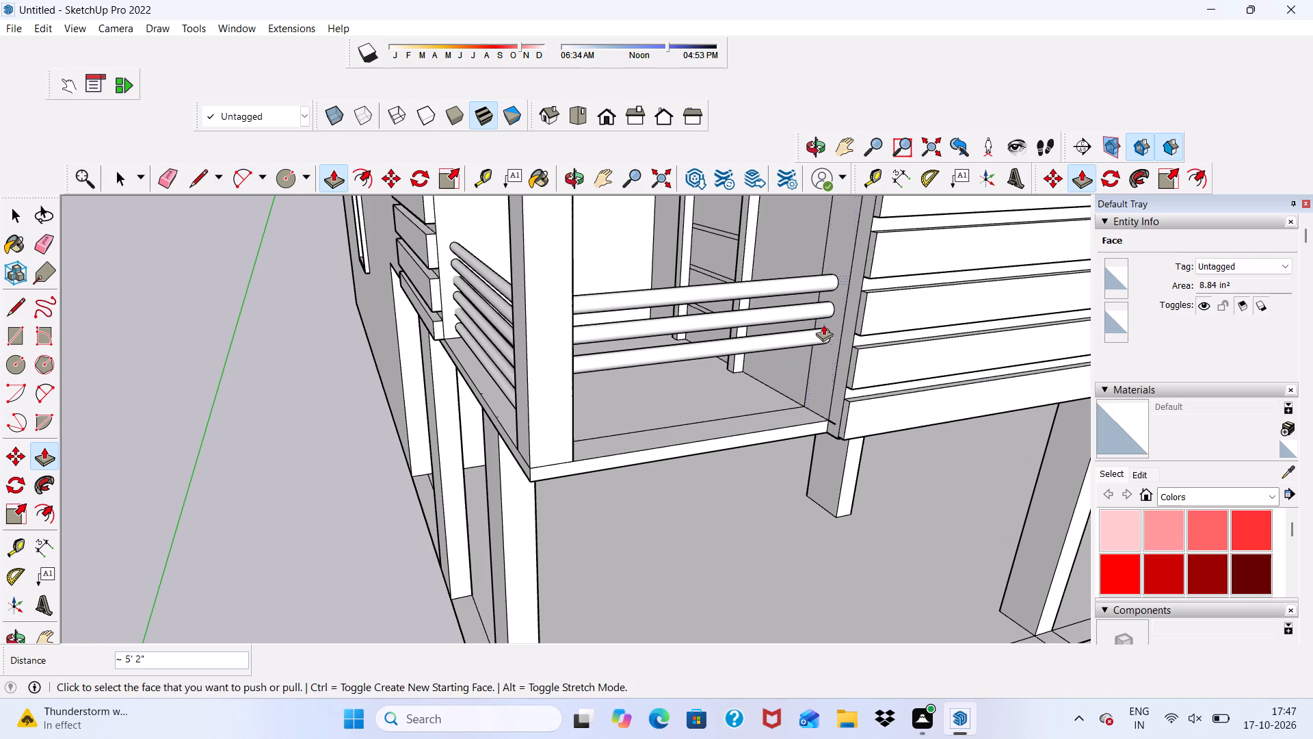
Push/Pull the fourth circle from the top about 5' 4 1/2" across the balcony front to the wall.
{"action": "scroll", "coordinate": [760, 337], "scroll_direction": "down", "scroll_amount": 1}
{"action": "middle_click_drag", "start_coordinate": [760, 337], "coordinate": [481, 351]}
{"action": "scroll", "coordinate": [429, 387], "scroll_direction": "up", "scroll_amount": 4}
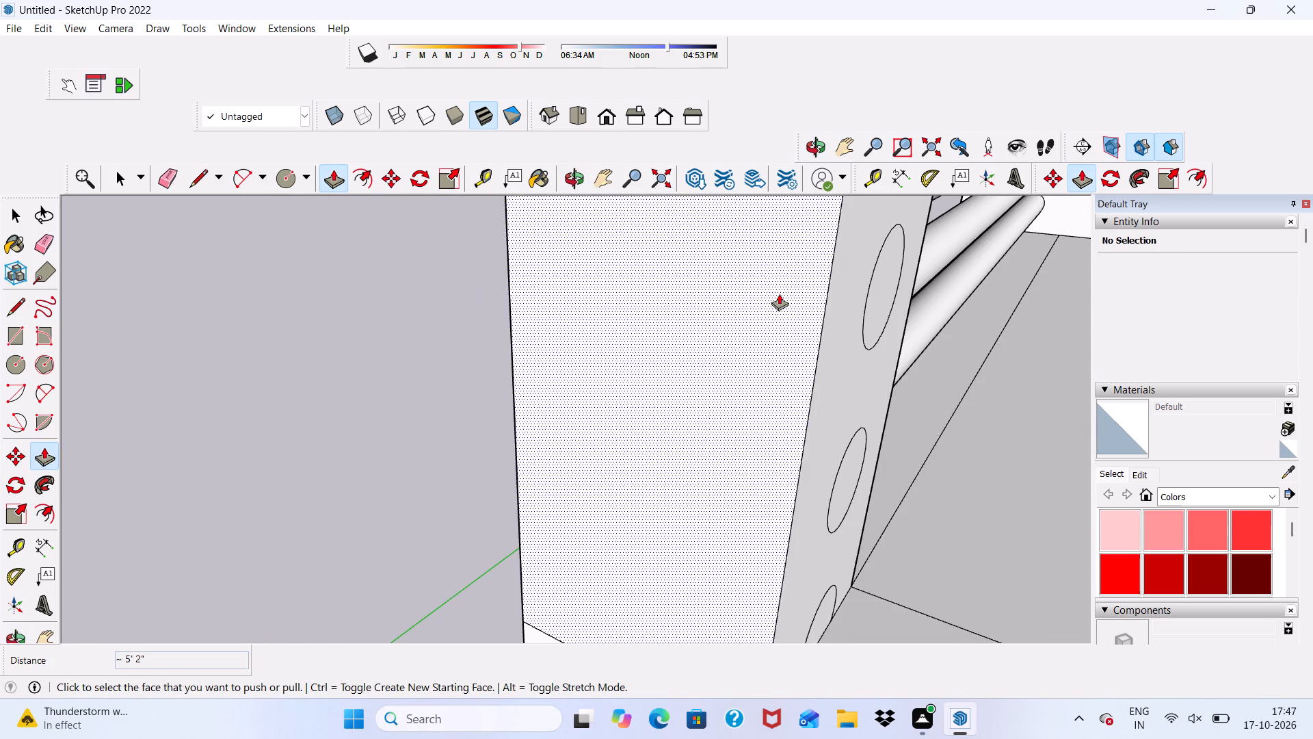
{"action": "left_click", "coordinate": [874, 296]}
{"action": "scroll", "coordinate": [795, 274], "scroll_direction": "down", "scroll_amount": 6}
{"action": "middle_click_drag", "start_coordinate": [795, 275], "coordinate": [794, 274]}
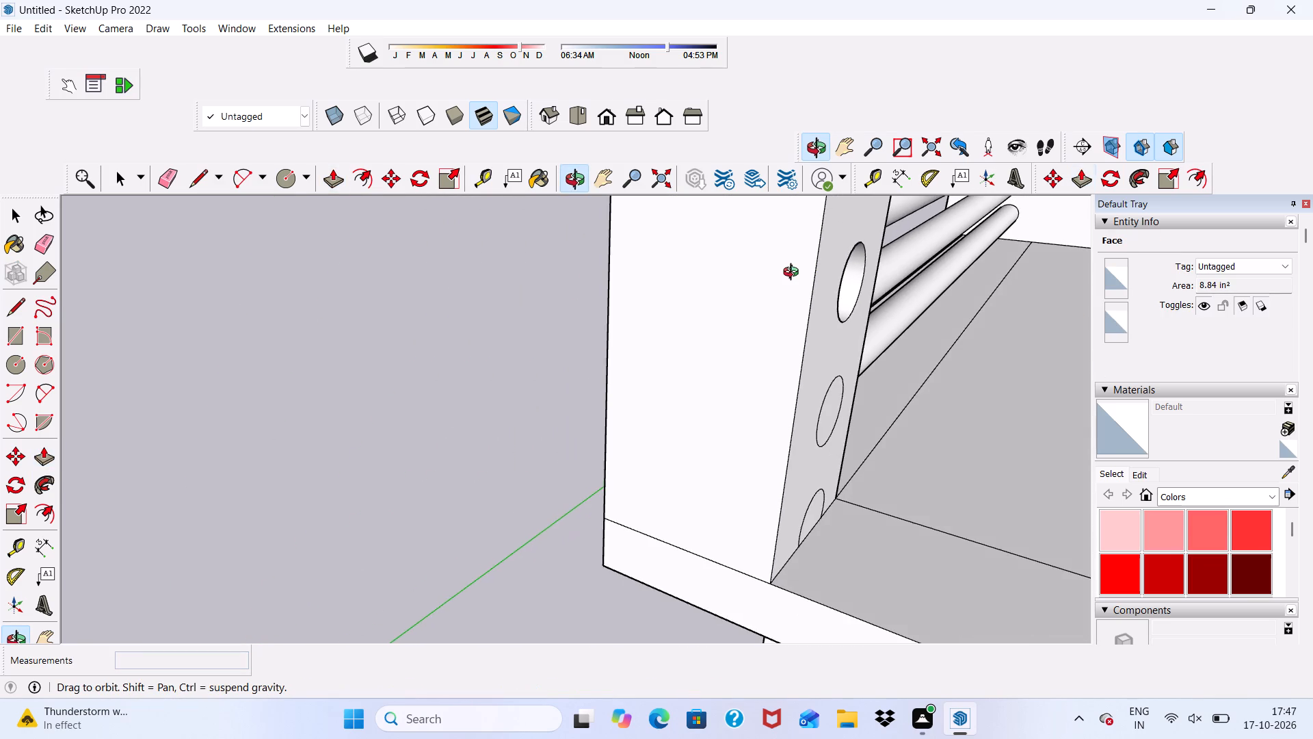
{"action": "middle_click_drag", "start_coordinate": [794, 274], "coordinate": [900, 334]}
{"action": "scroll", "coordinate": [901, 333], "scroll_direction": "up", "scroll_amount": 1}
{"action": "scroll", "coordinate": [708, 276], "scroll_direction": "down", "scroll_amount": 17}
{"action": "scroll", "coordinate": [631, 294], "scroll_direction": "up", "scroll_amount": 2}
{"action": "scroll", "coordinate": [631, 294], "scroll_direction": "down", "scroll_amount": 1}
{"action": "middle_click_drag", "start_coordinate": [631, 294], "coordinate": [735, 277]}
{"action": "scroll", "coordinate": [699, 275], "scroll_direction": "up", "scroll_amount": 5}
{"action": "scroll", "coordinate": [616, 268], "scroll_direction": "up", "scroll_amount": 12}
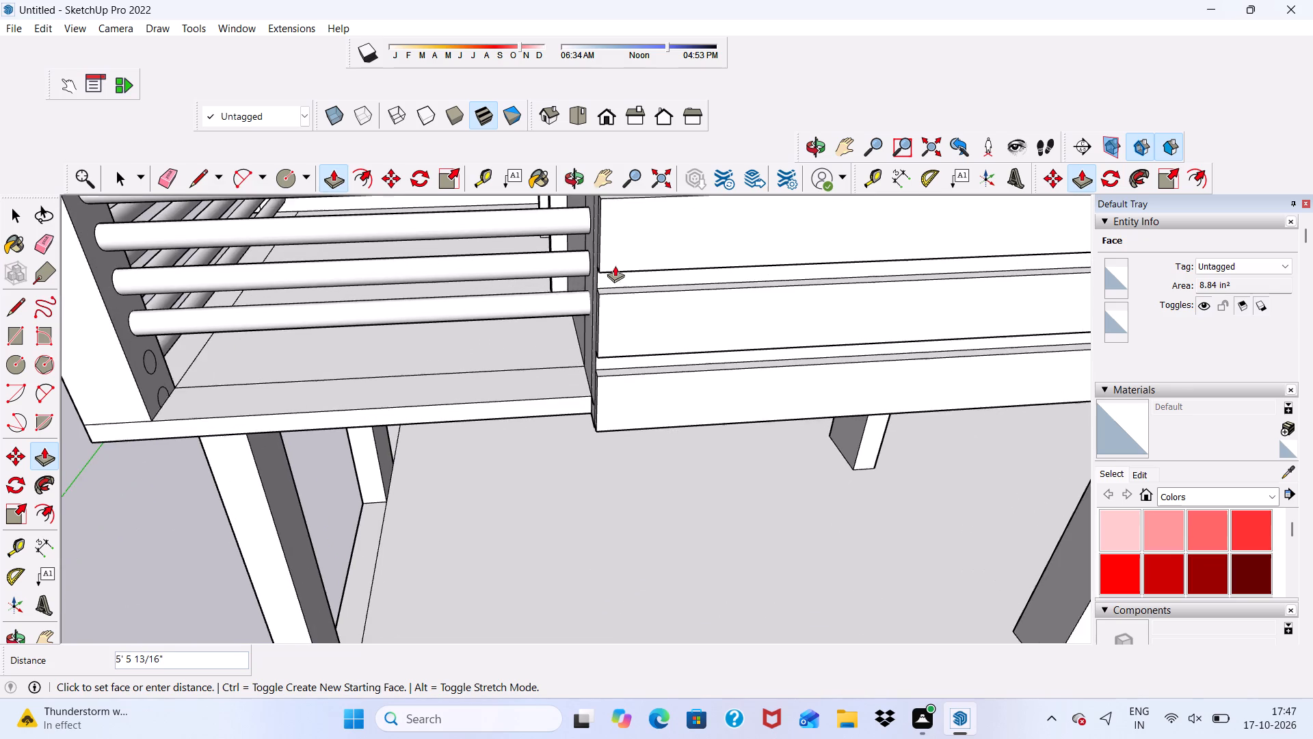
{"action": "scroll", "coordinate": [556, 327], "scroll_direction": "up", "scroll_amount": 1}
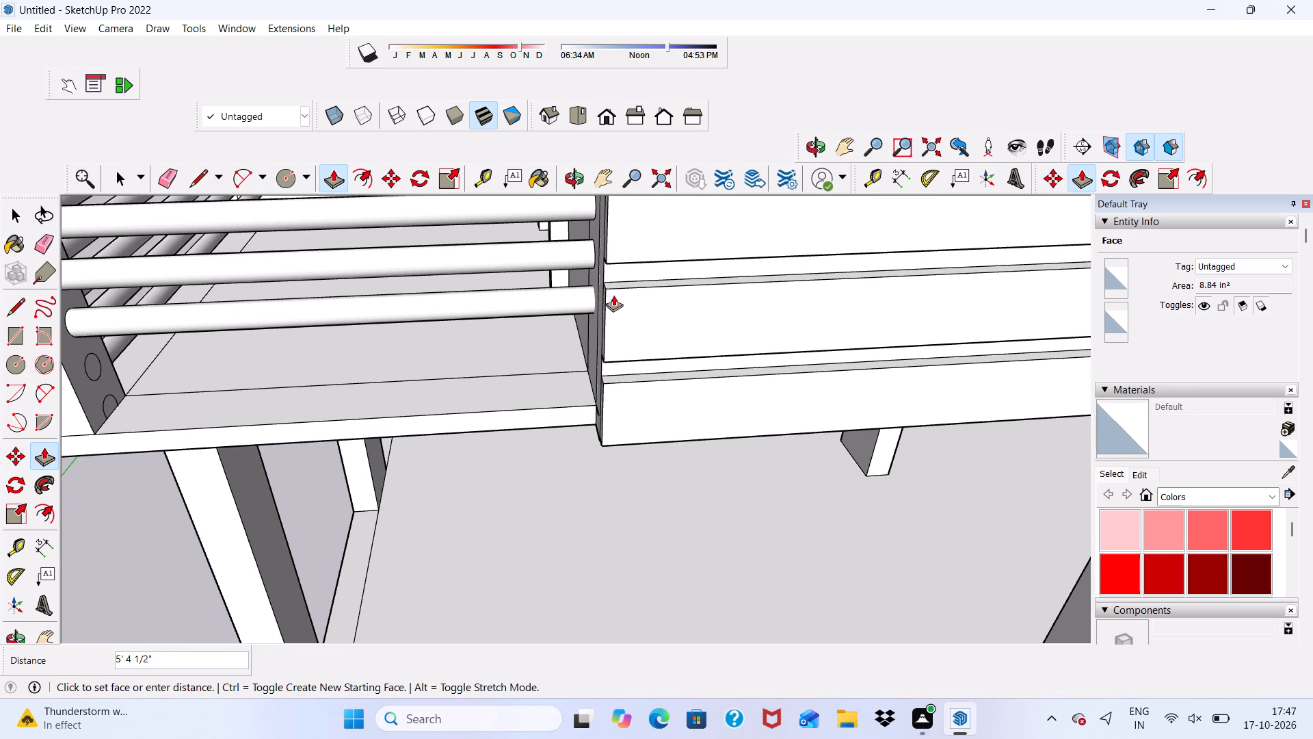
{"action": "left_click", "coordinate": [613, 295]}
Push/Pull the fifth circle from the top about 5' 2" across the balcony front to the wall.
{"action": "scroll", "coordinate": [610, 296], "scroll_direction": "down", "scroll_amount": 2}
{"action": "middle_click_drag", "start_coordinate": [607, 298], "coordinate": [552, 285]}
{"action": "scroll", "coordinate": [226, 324], "scroll_direction": "up", "scroll_amount": 3}
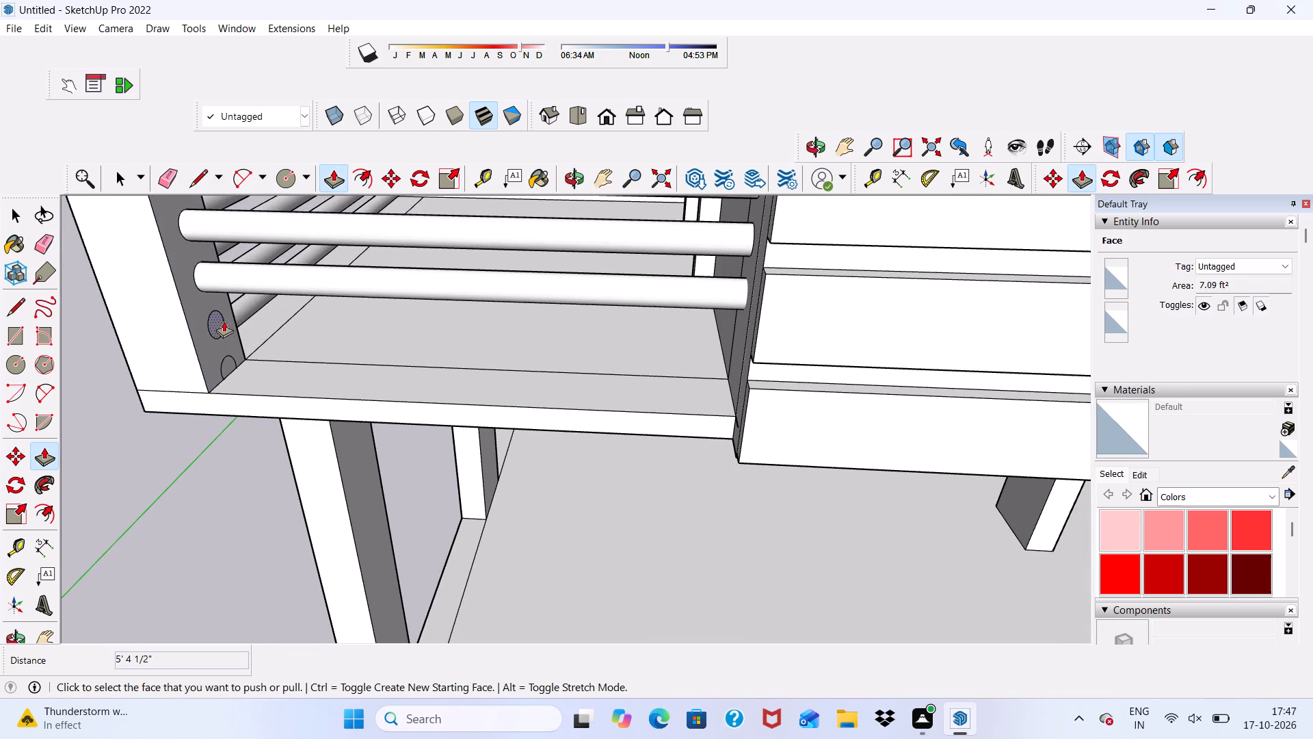
{"action": "left_click", "coordinate": [217, 320]}
{"action": "left_click", "coordinate": [752, 323]}
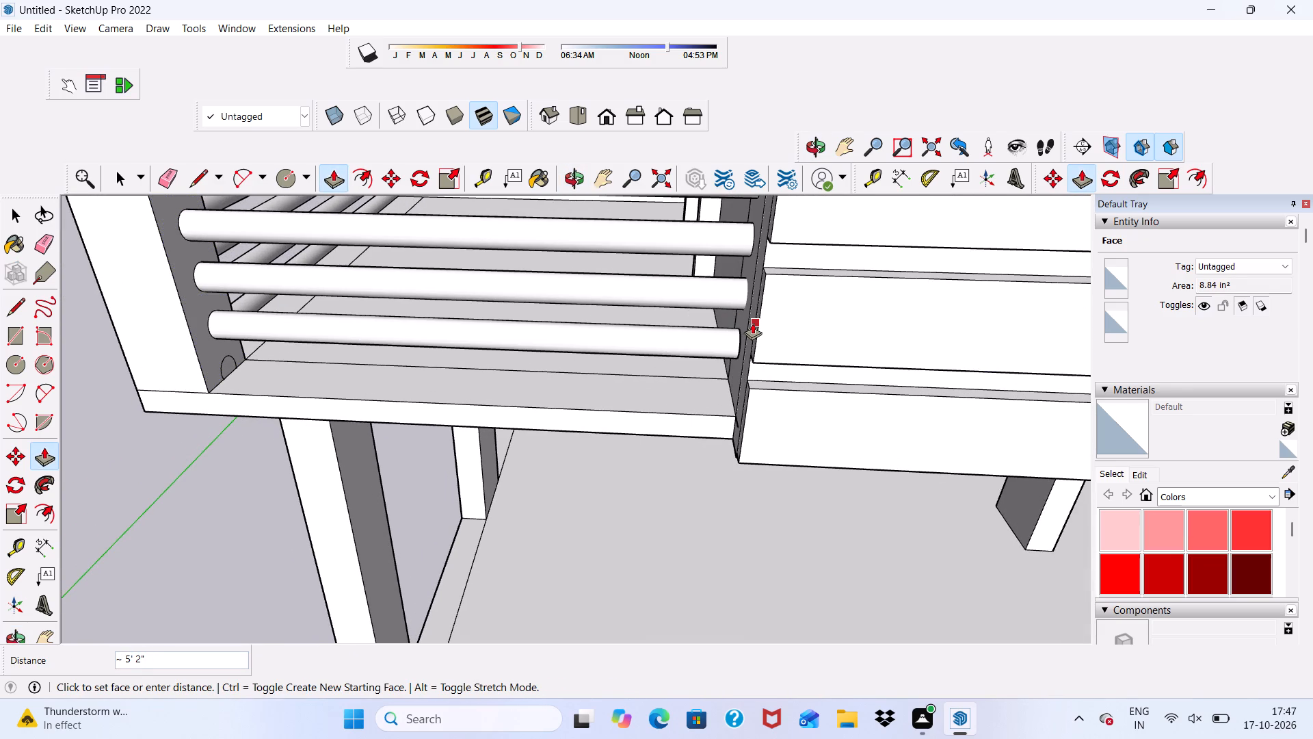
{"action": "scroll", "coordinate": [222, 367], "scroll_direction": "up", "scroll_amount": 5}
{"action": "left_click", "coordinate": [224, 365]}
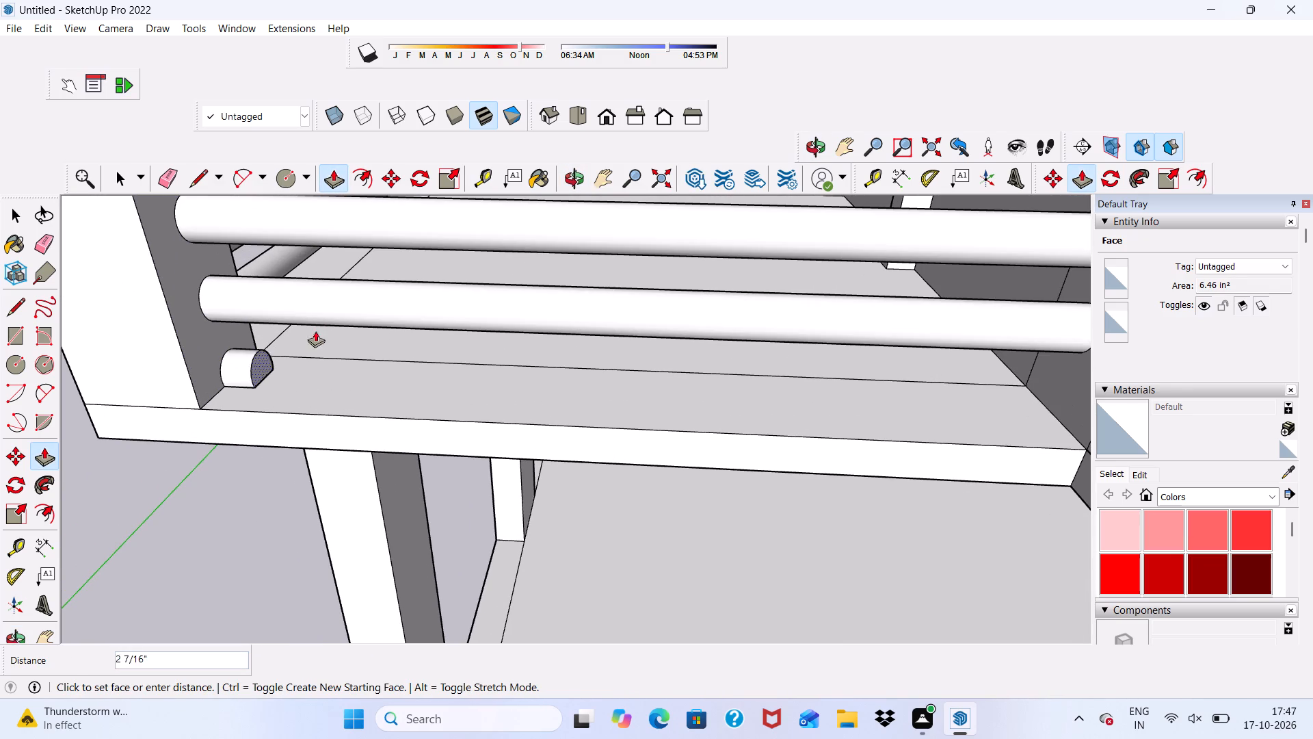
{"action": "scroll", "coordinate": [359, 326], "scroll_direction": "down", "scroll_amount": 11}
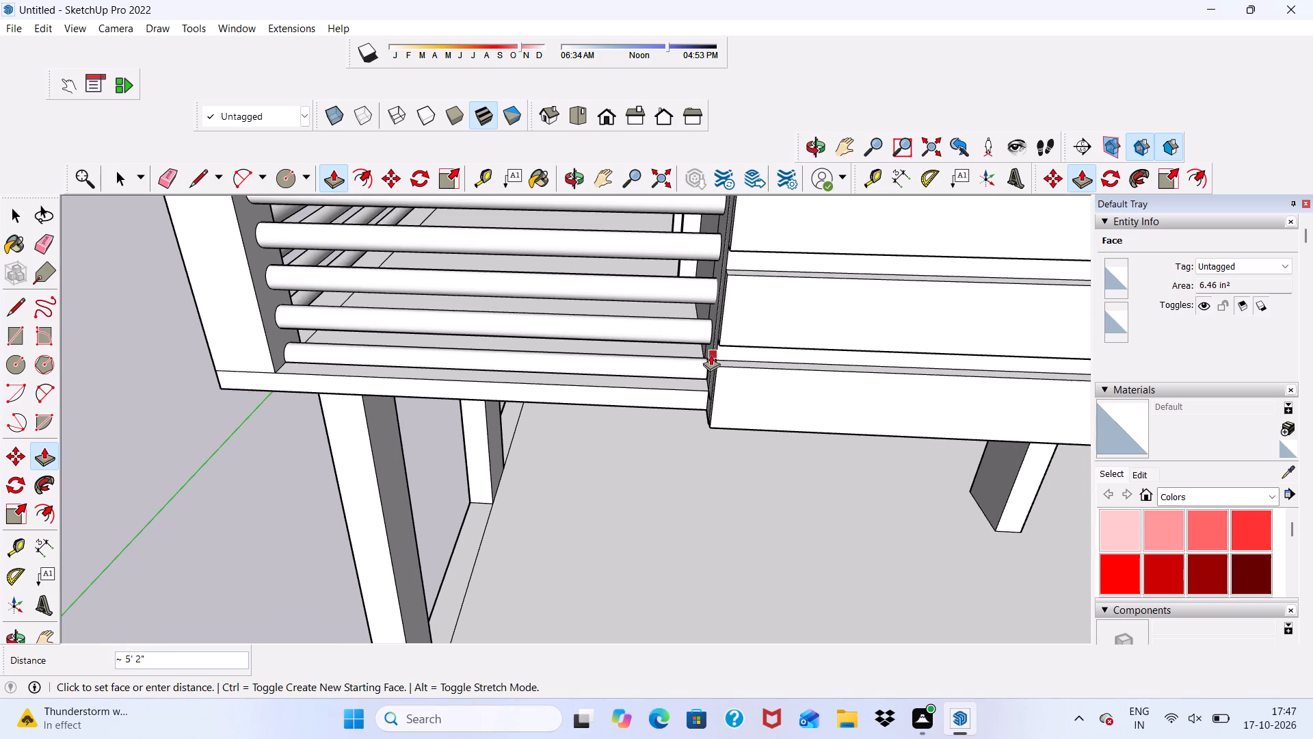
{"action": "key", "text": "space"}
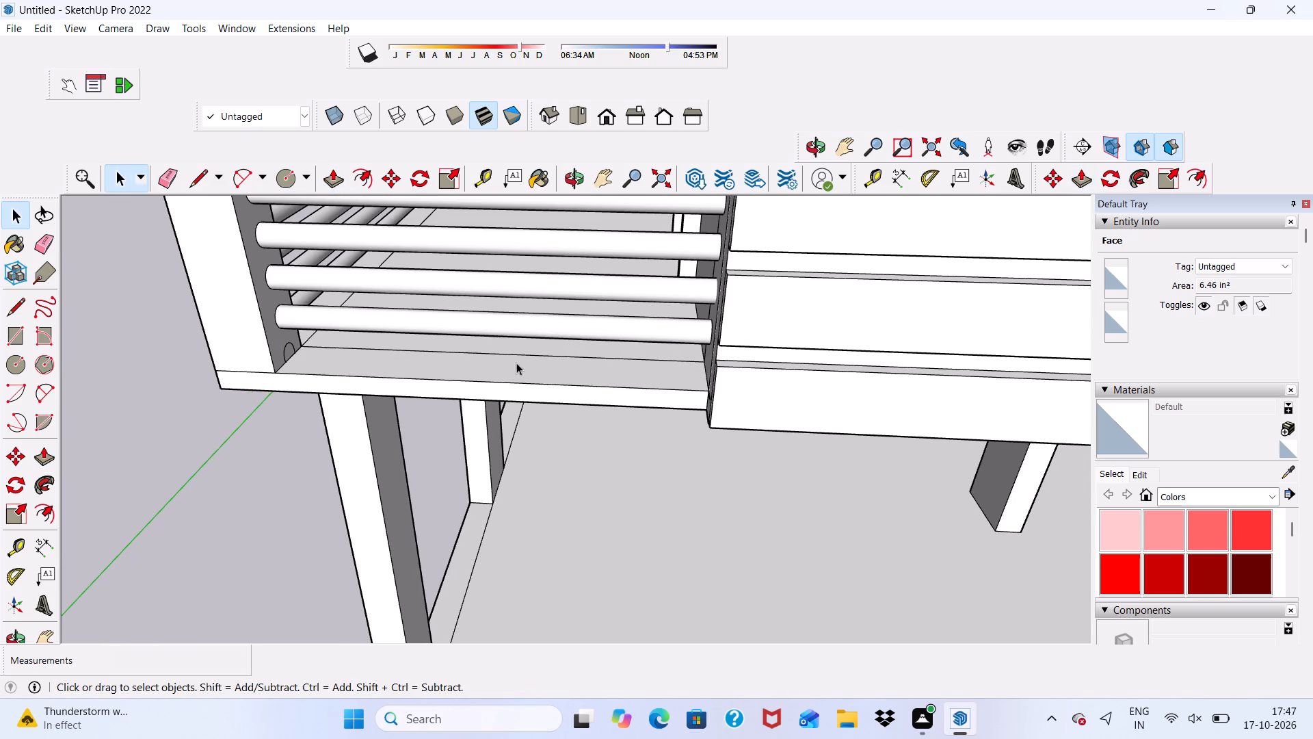
Erase the leftover lowest circle at the foot of the corner post.
{"action": "left_click", "coordinate": [161, 177]}
{"action": "scroll", "coordinate": [218, 361], "scroll_direction": "up", "scroll_amount": 5}
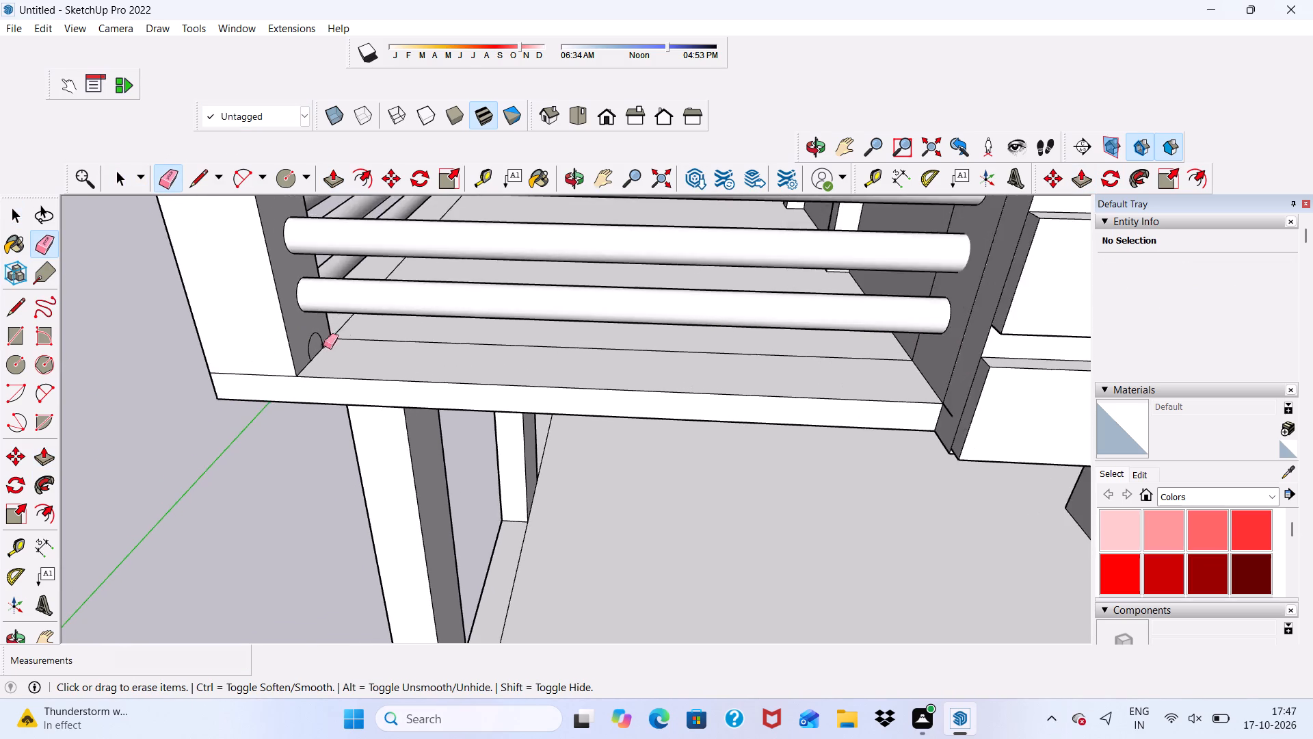
{"action": "scroll", "coordinate": [323, 346], "scroll_direction": "up", "scroll_amount": 6}
{"action": "left_click", "coordinate": [300, 326]}
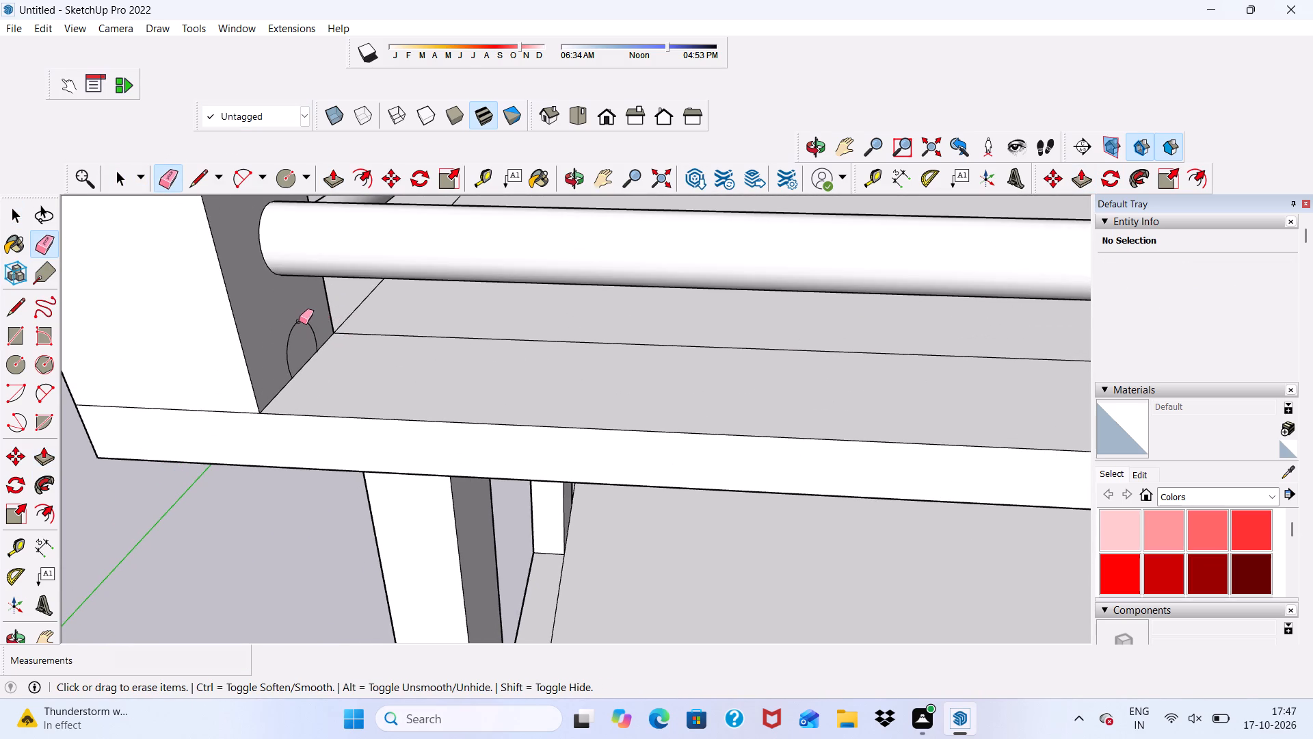
{"action": "left_click", "coordinate": [299, 321]}
{"action": "key", "text": "space"}
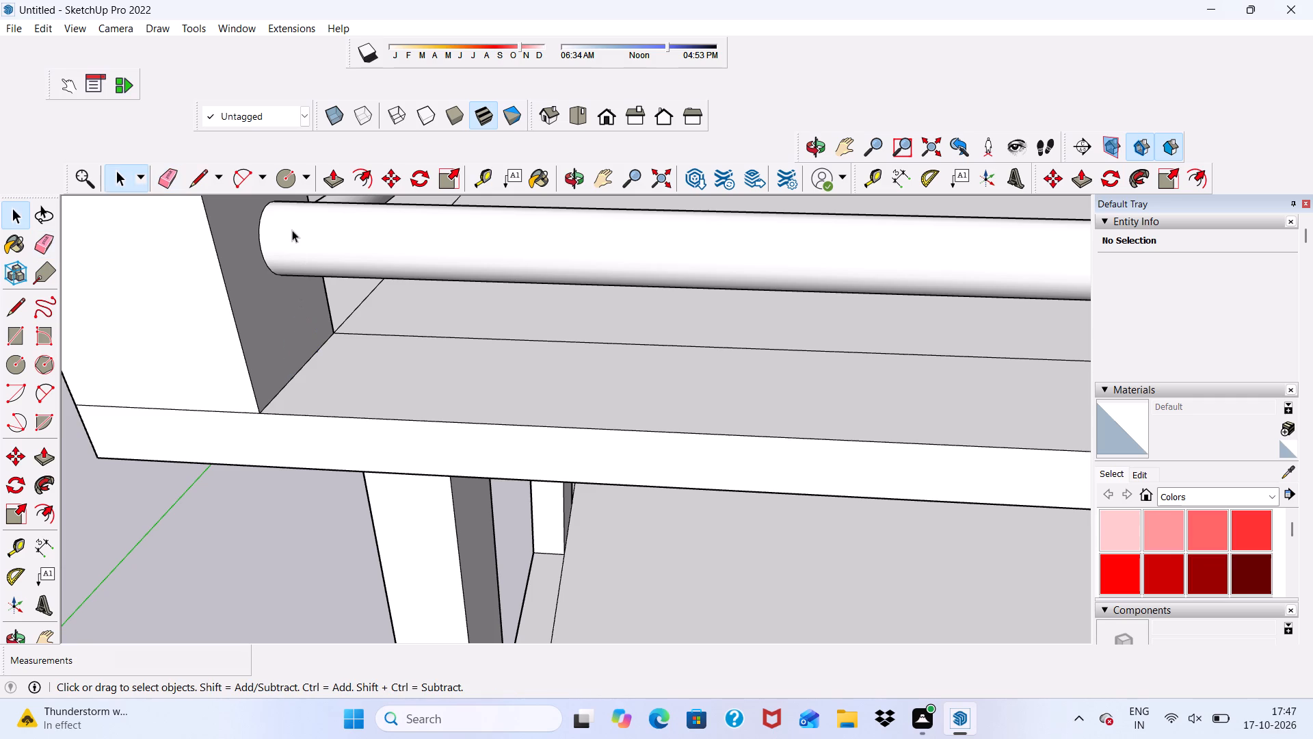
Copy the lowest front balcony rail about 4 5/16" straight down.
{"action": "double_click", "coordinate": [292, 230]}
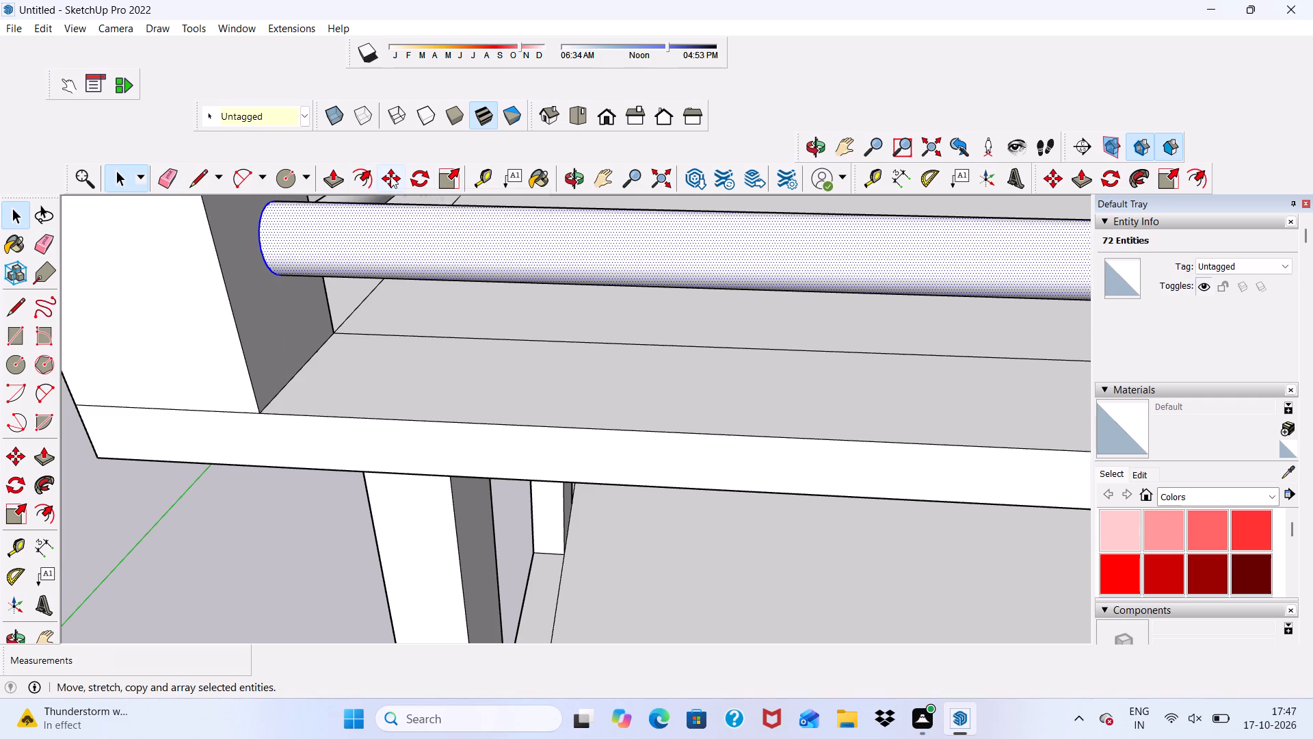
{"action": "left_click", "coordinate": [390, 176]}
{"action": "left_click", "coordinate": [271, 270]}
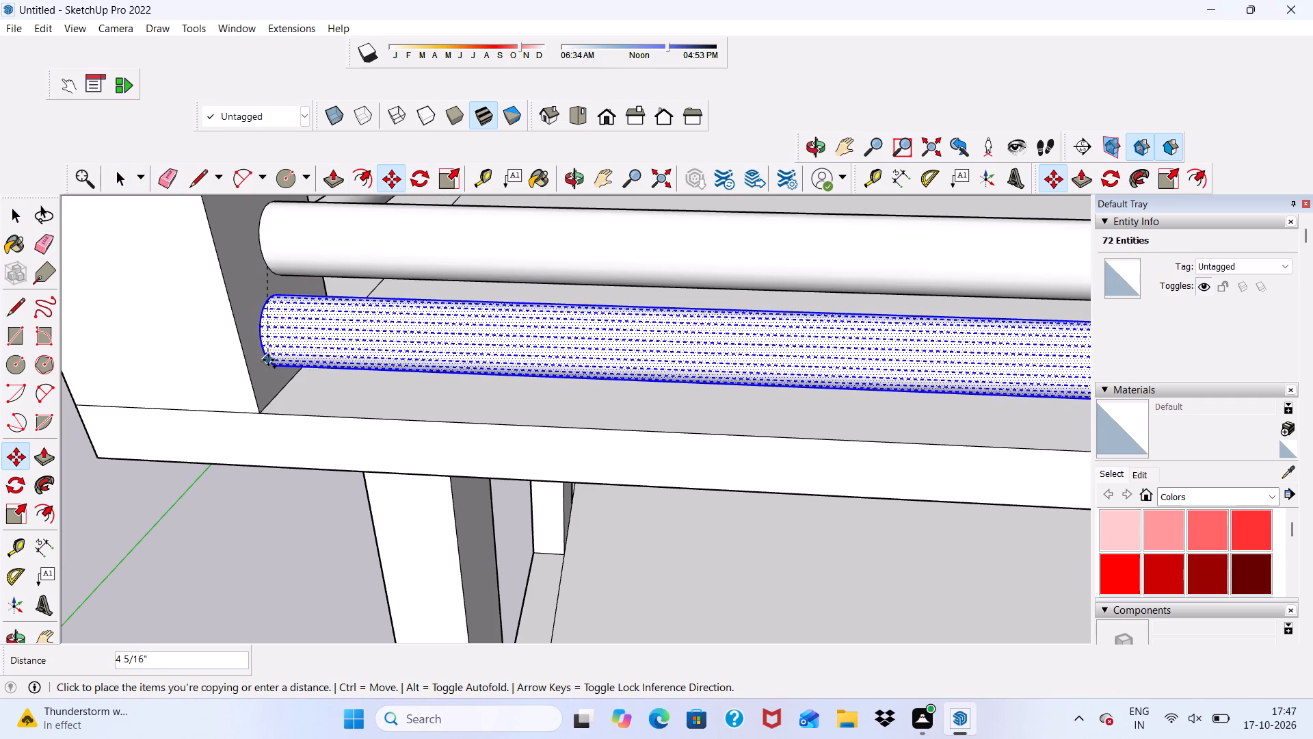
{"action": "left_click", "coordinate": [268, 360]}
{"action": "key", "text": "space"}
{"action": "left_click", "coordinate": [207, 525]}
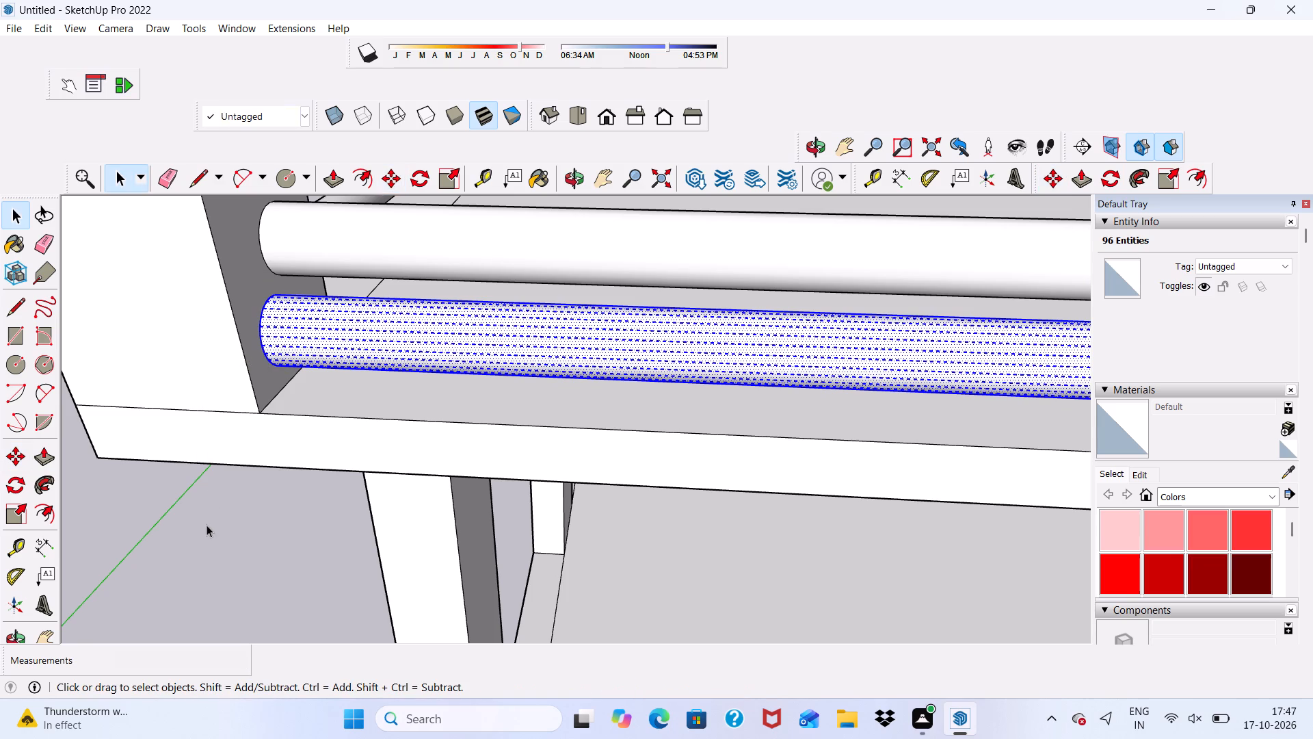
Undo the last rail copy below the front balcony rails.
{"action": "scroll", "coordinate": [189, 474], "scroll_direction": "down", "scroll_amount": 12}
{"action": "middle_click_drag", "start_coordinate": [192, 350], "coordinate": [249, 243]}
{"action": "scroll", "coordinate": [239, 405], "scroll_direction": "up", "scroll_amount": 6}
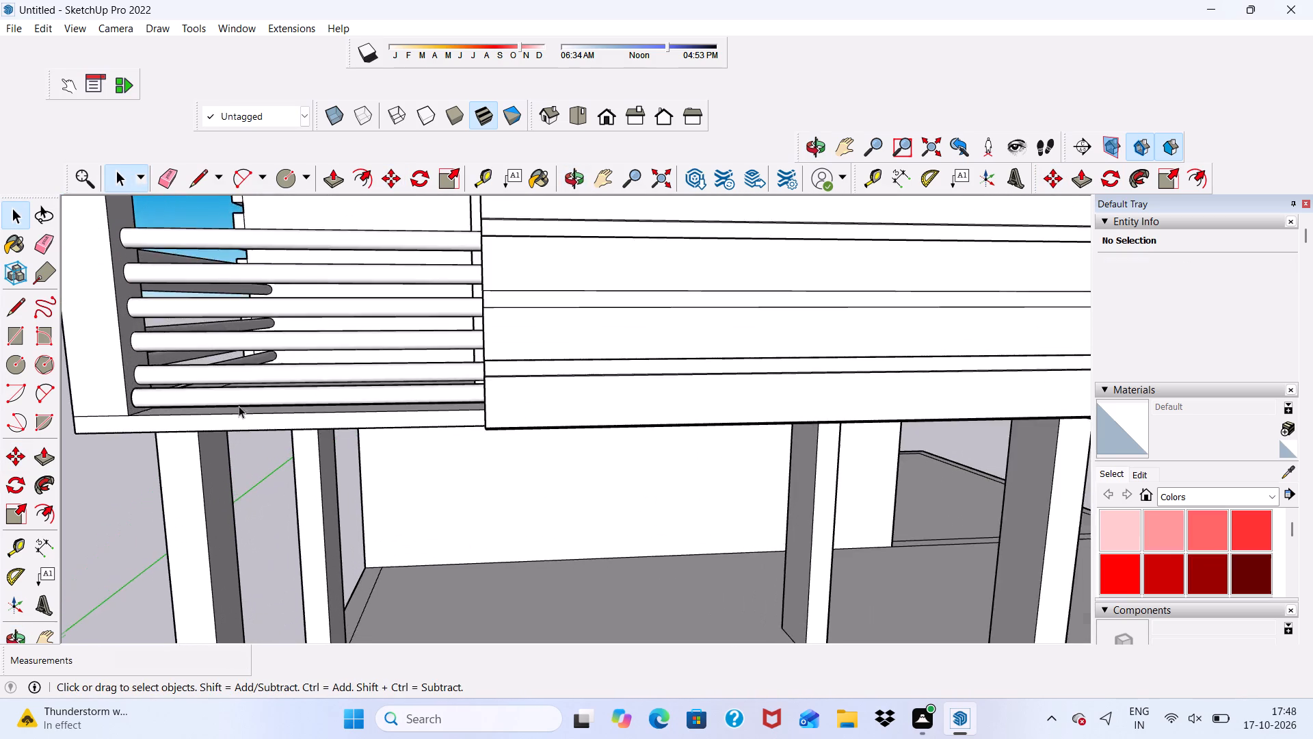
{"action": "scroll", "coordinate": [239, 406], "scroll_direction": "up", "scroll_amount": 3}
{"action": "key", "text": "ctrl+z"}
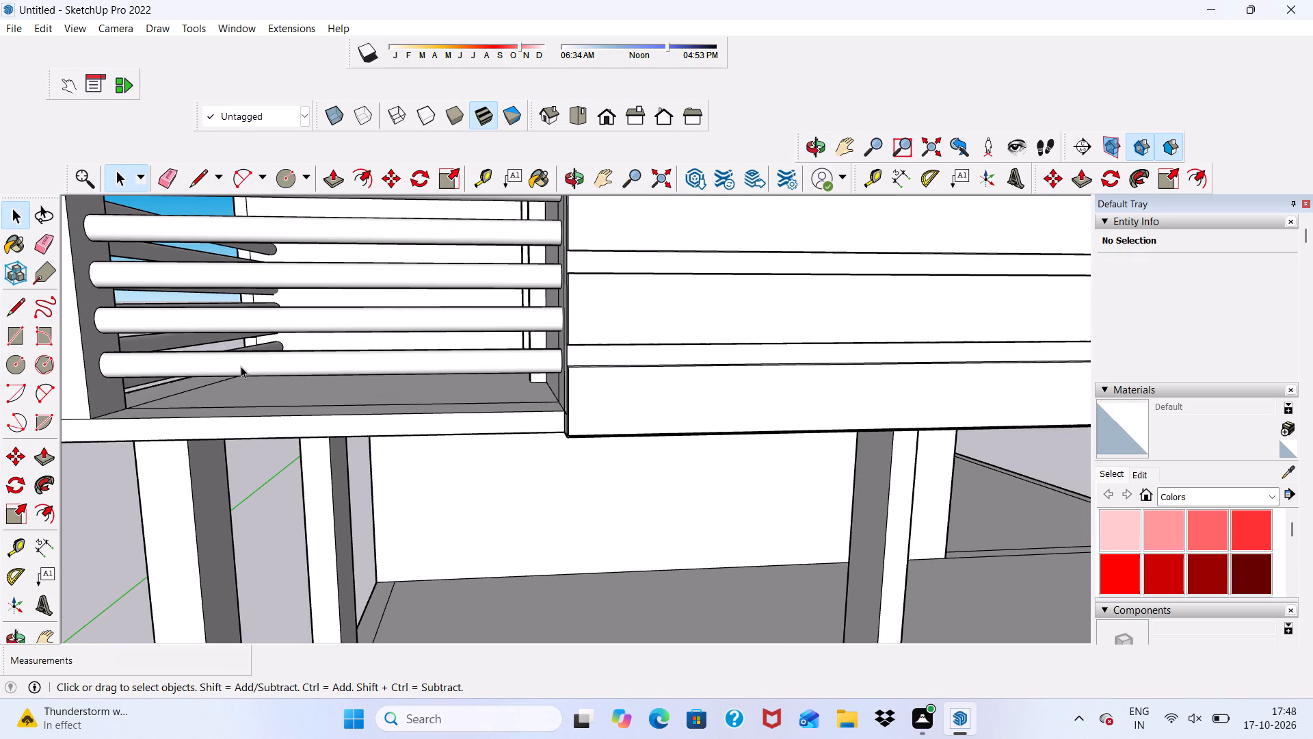
Draw a circle of about 1 9/16" radius on the balcony floor under the front rails, near the corner post.
{"action": "scroll", "coordinate": [241, 366], "scroll_direction": "down", "scroll_amount": 3}
{"action": "middle_click_drag", "start_coordinate": [252, 357], "coordinate": [107, 398]}
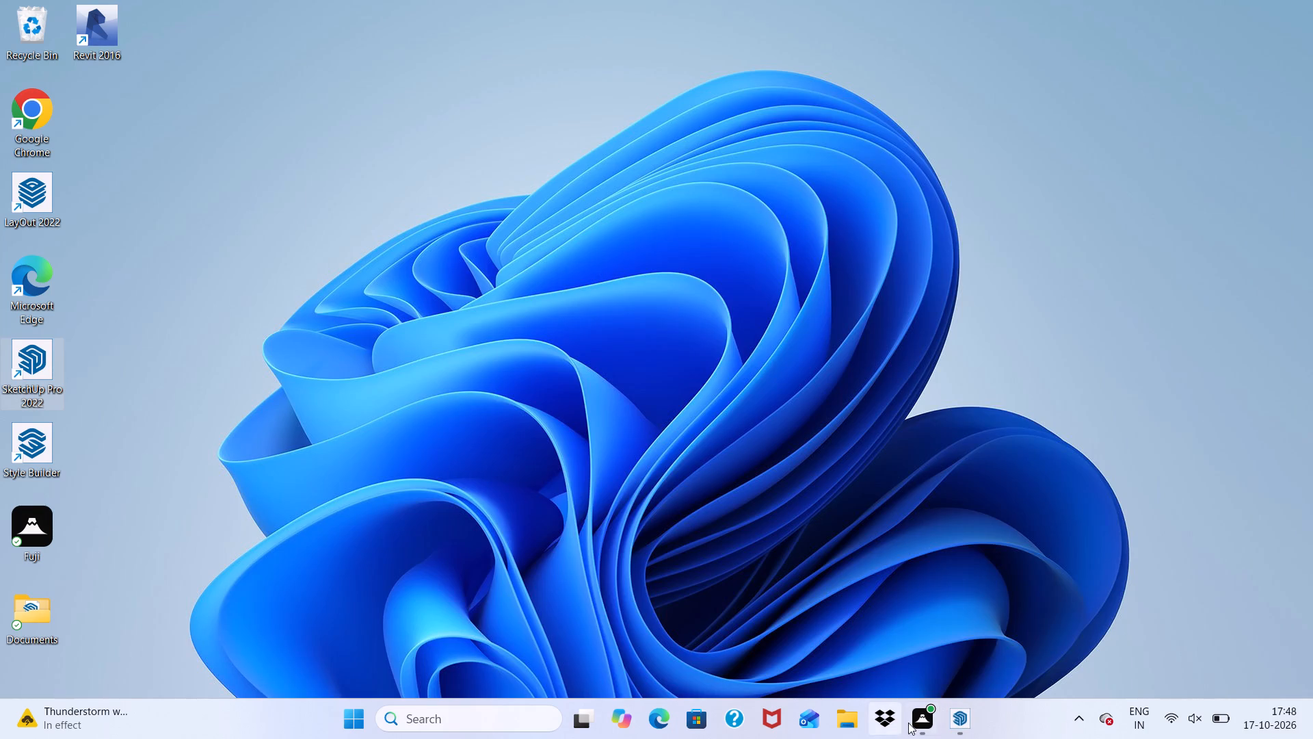
{"action": "left_click", "coordinate": [961, 717]}
{"action": "scroll", "coordinate": [412, 255], "scroll_direction": "down", "scroll_amount": 4}
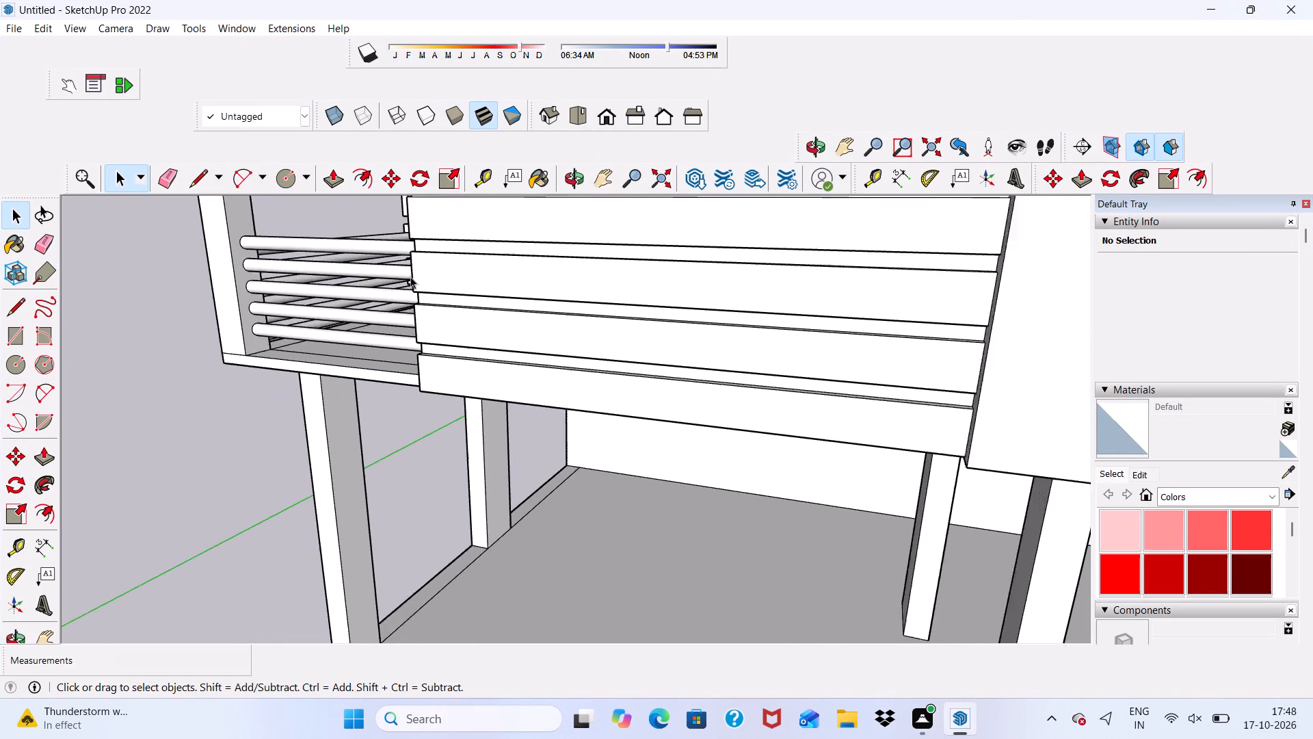
{"action": "scroll", "coordinate": [410, 276], "scroll_direction": "down", "scroll_amount": 7}
{"action": "middle_click_drag", "start_coordinate": [408, 303], "coordinate": [559, 335]}
{"action": "scroll", "coordinate": [462, 337], "scroll_direction": "up", "scroll_amount": 4}
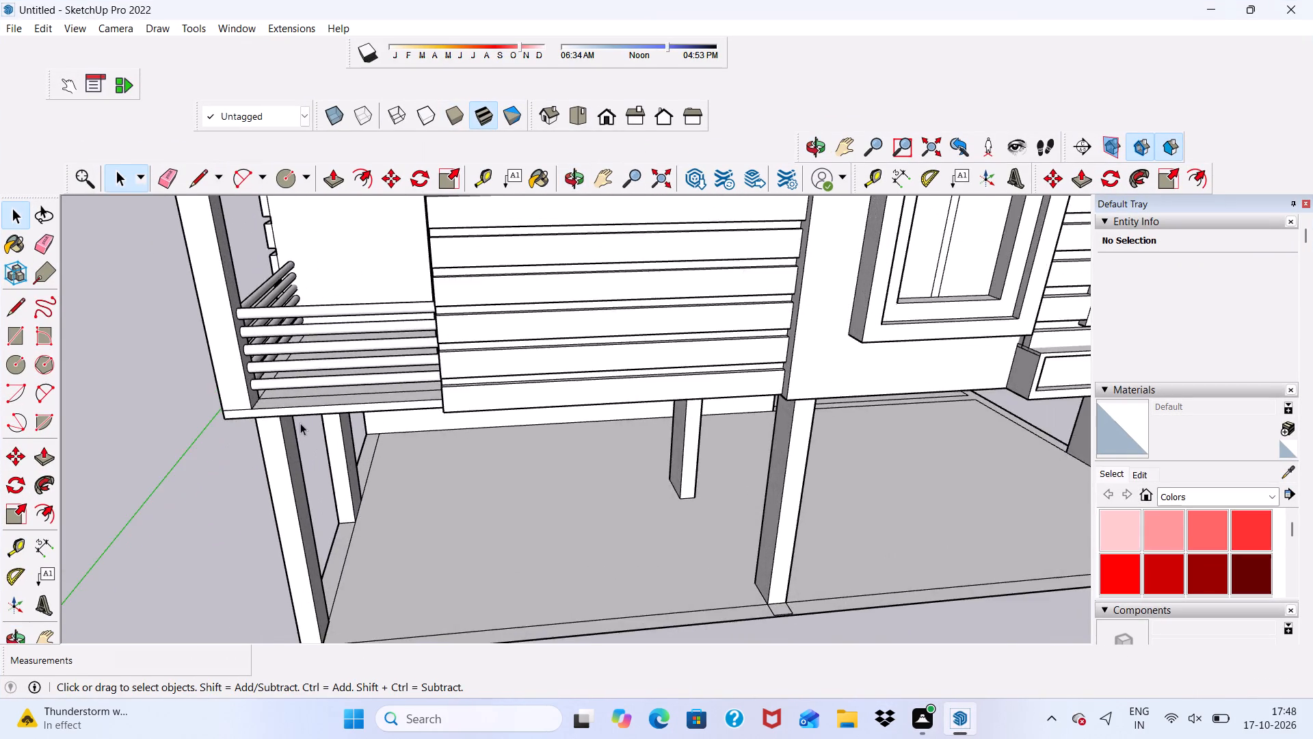
{"action": "scroll", "coordinate": [300, 423], "scroll_direction": "up", "scroll_amount": 4}
{"action": "left_click", "coordinate": [284, 173]}
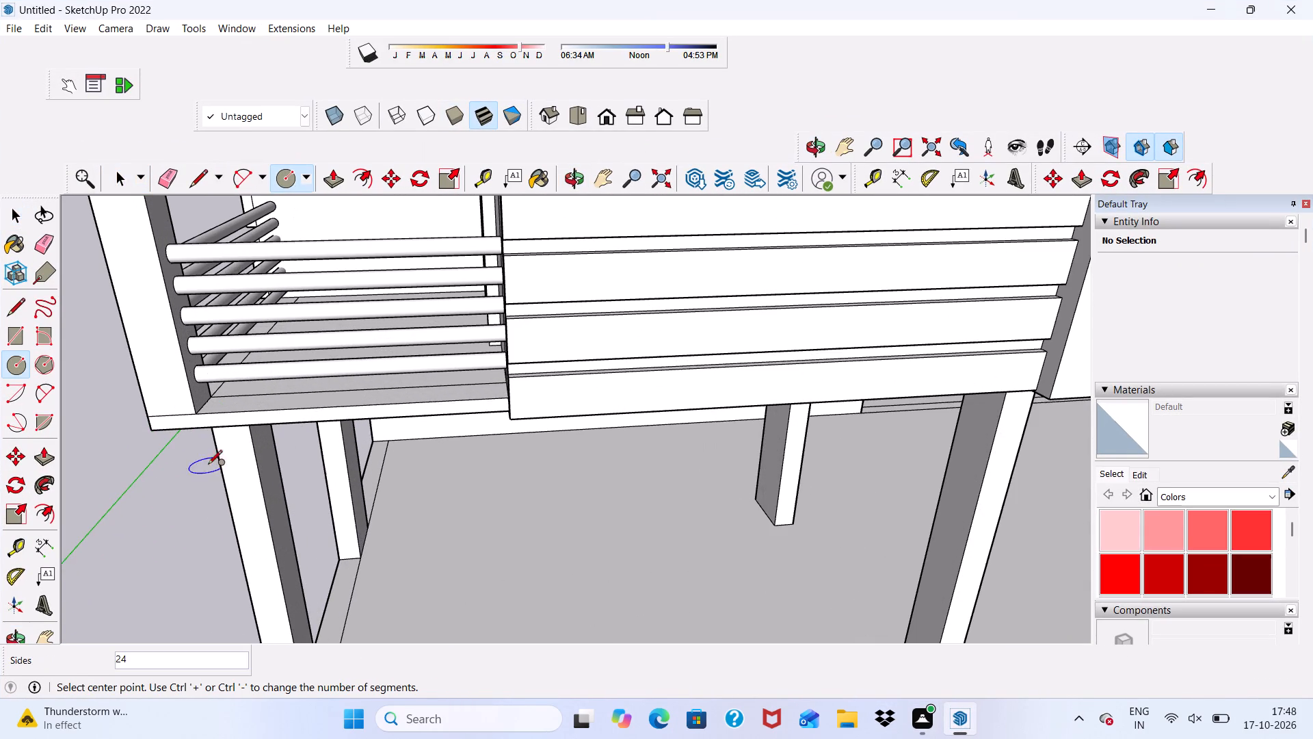
{"action": "scroll", "coordinate": [241, 417], "scroll_direction": "up", "scroll_amount": 6}
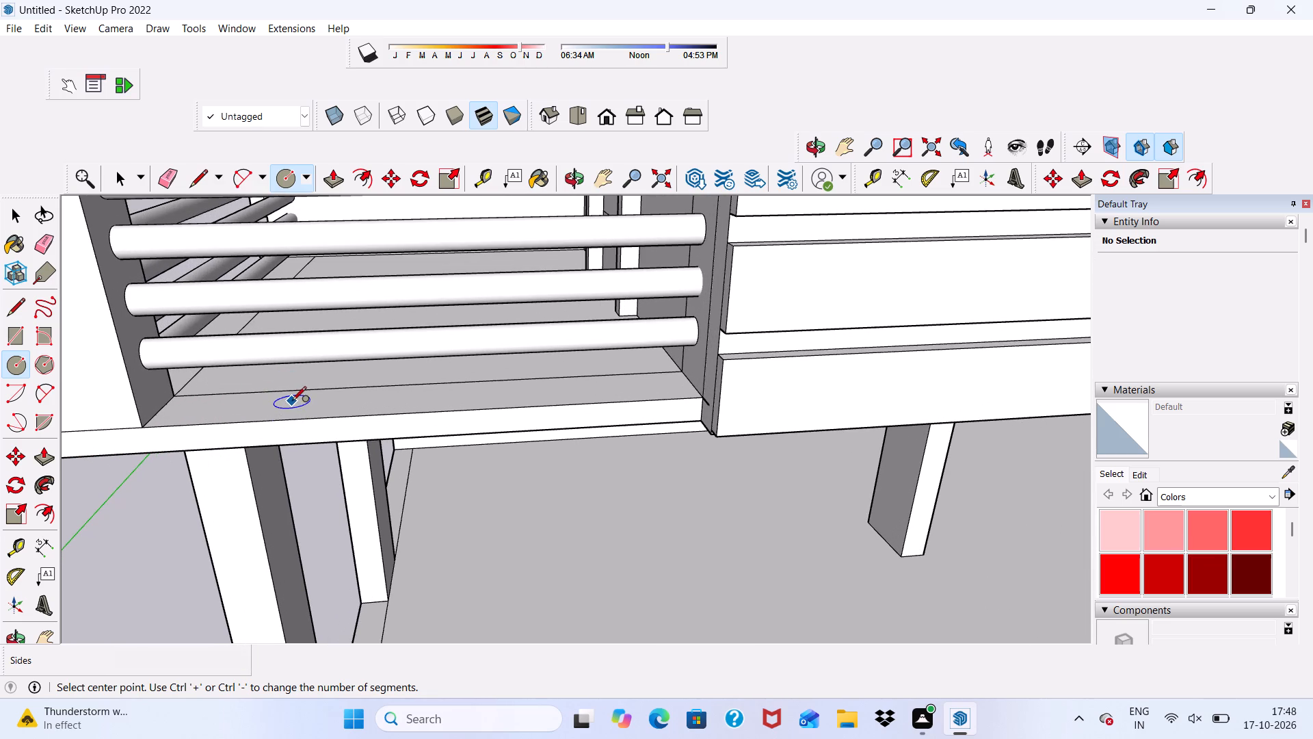
{"action": "left_click", "coordinate": [295, 404]}
{"action": "scroll", "coordinate": [295, 402], "scroll_direction": "up", "scroll_amount": 4}
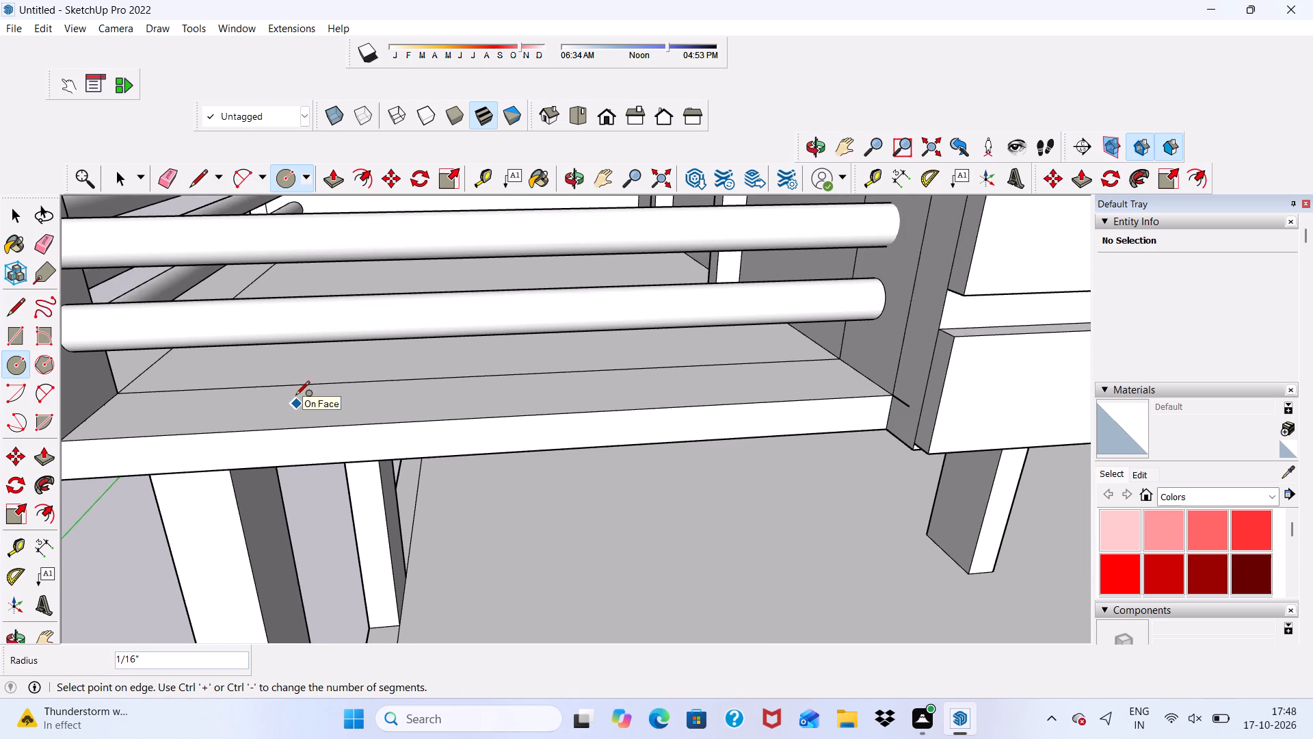
{"action": "scroll", "coordinate": [294, 393], "scroll_direction": "up", "scroll_amount": 2}
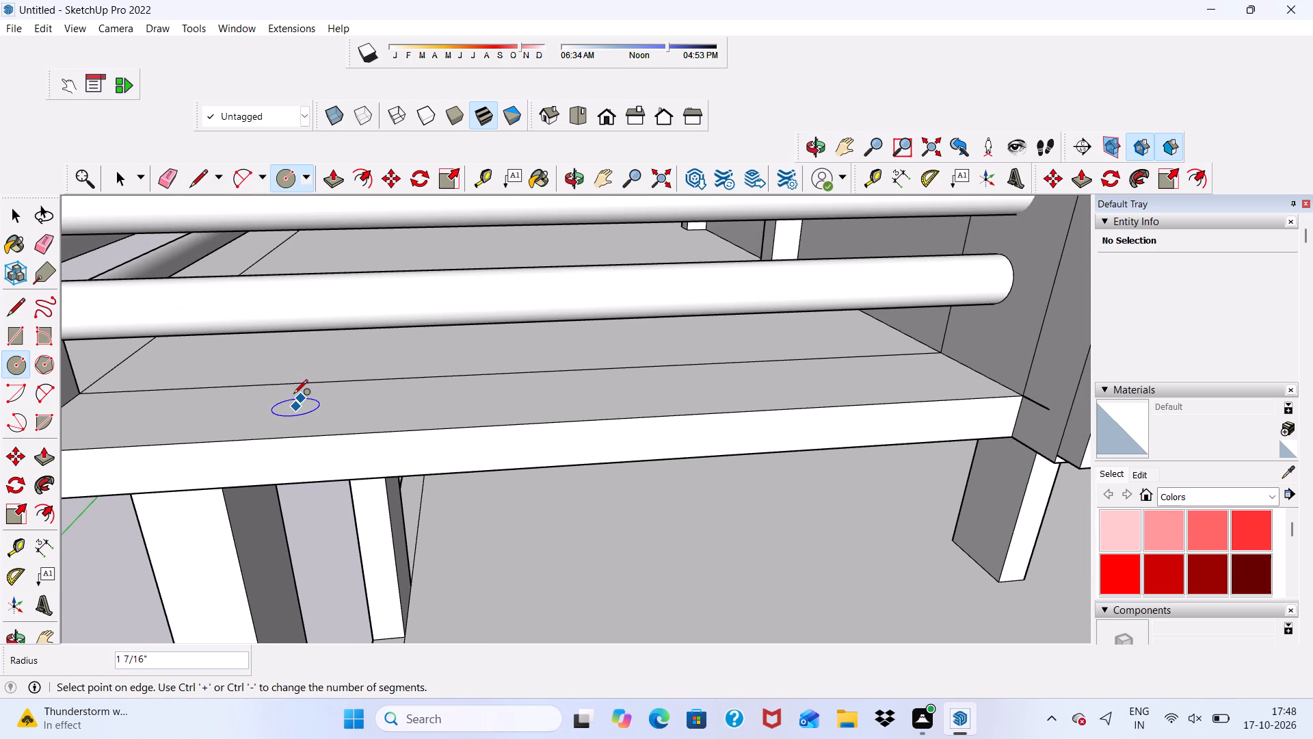
{"action": "scroll", "coordinate": [291, 398], "scroll_direction": "up", "scroll_amount": 2}
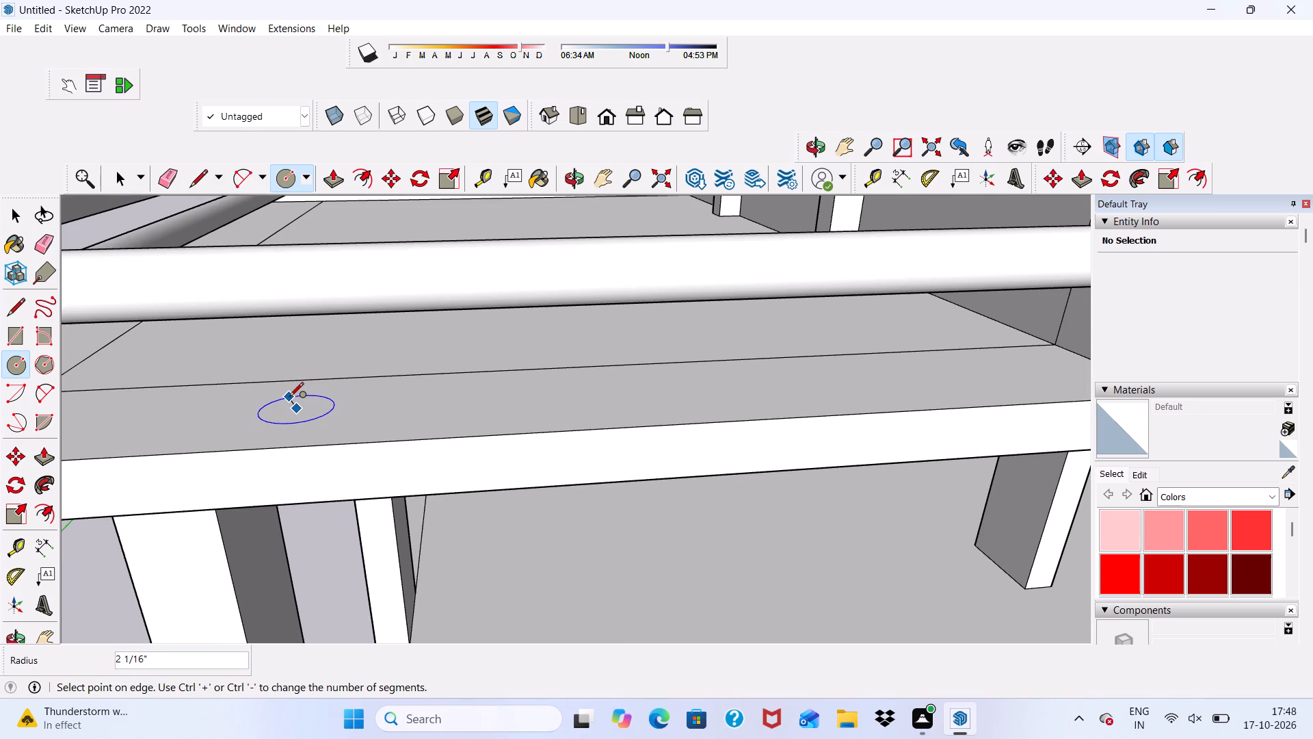
{"action": "left_click", "coordinate": [289, 400]}
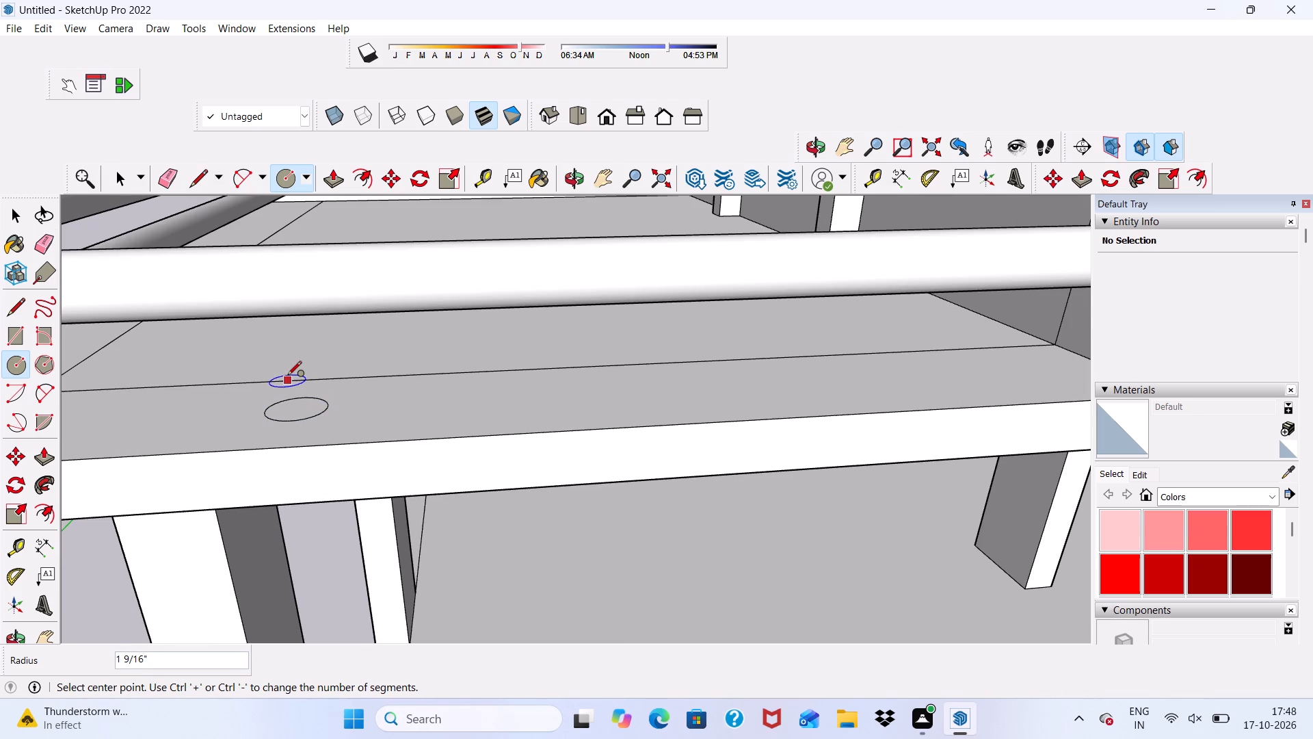
{"action": "key", "text": "space"}
Copy the floor circle about 2' 5" along the balcony front toward the wall.
{"action": "double_click", "coordinate": [287, 410]}
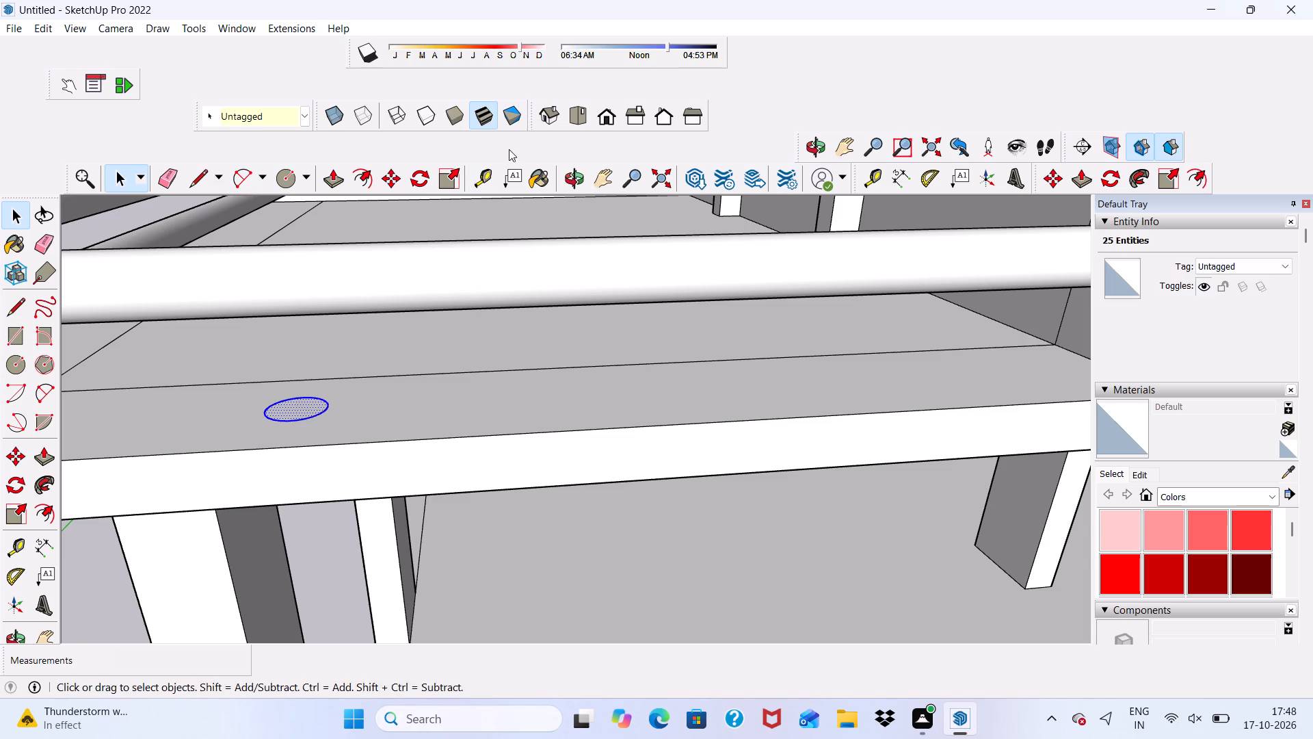
{"action": "left_click", "coordinate": [384, 173]}
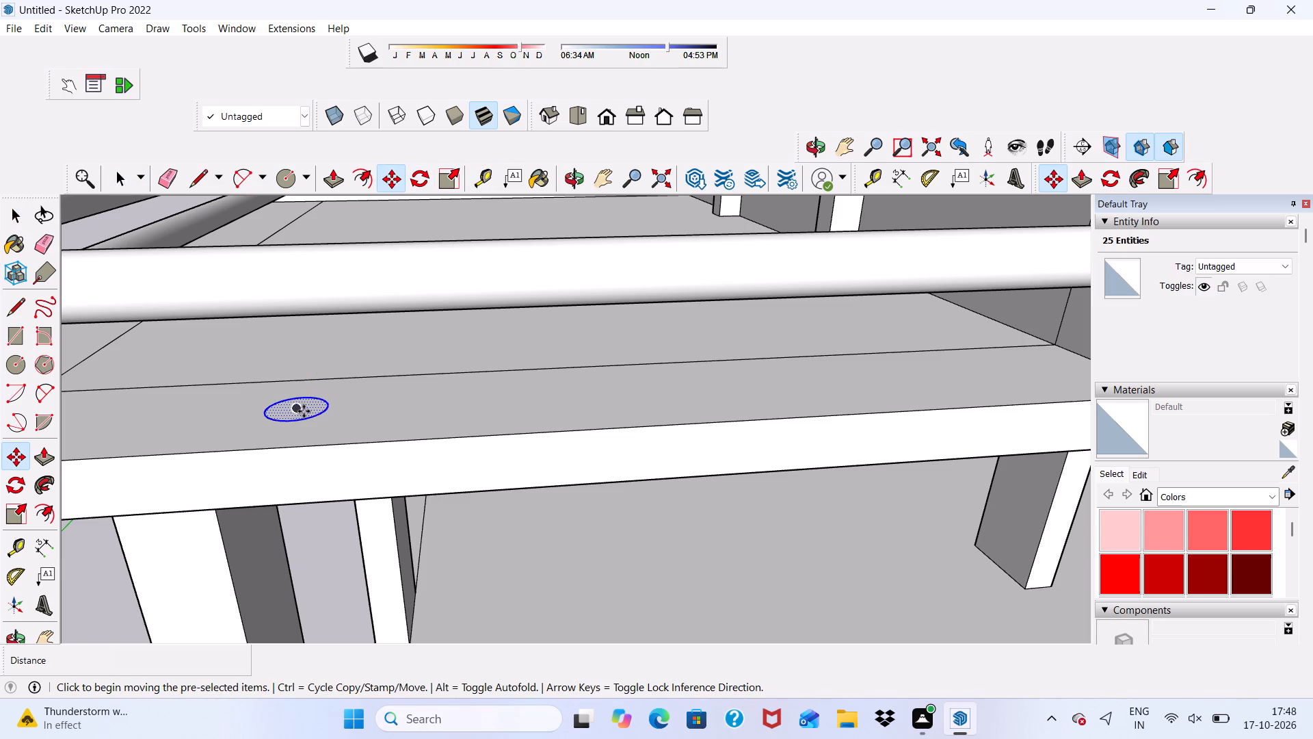
{"action": "left_click", "coordinate": [304, 411]}
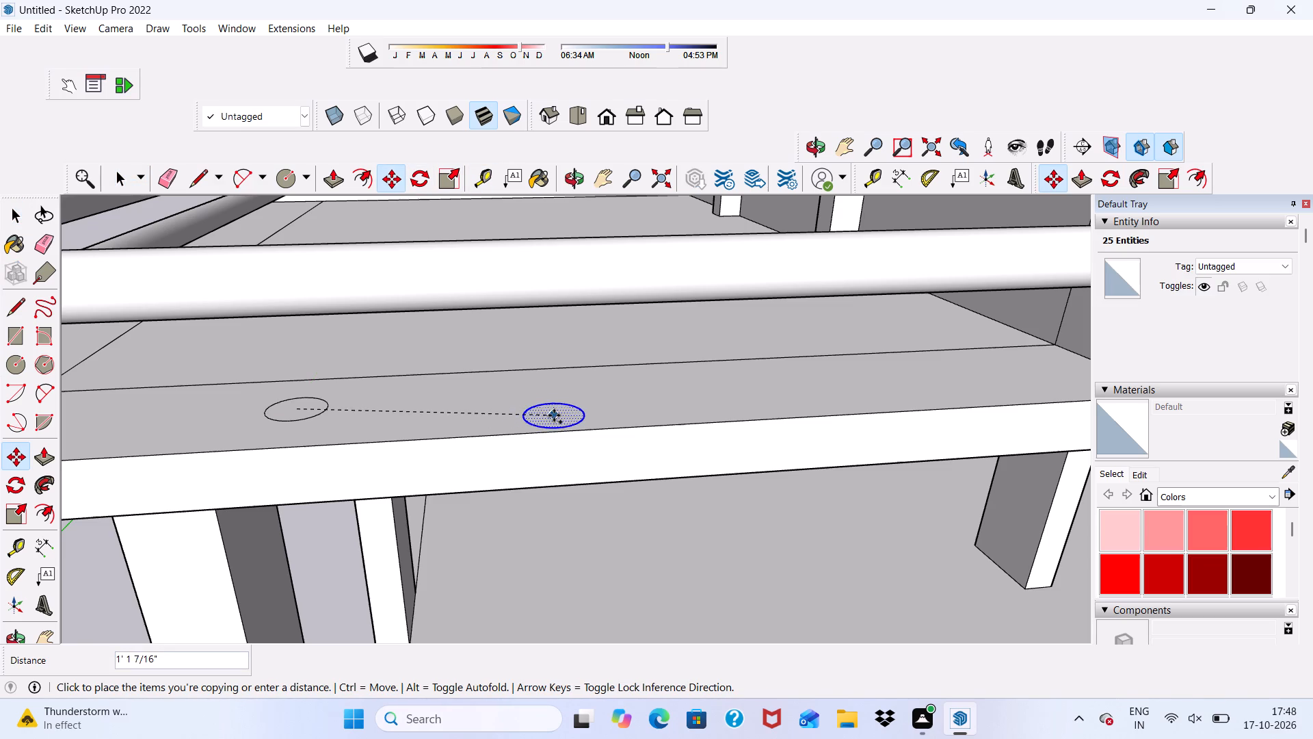
{"action": "left_click", "coordinate": [823, 378]}
{"action": "scroll", "coordinate": [670, 396], "scroll_direction": "down", "scroll_amount": 3}
{"action": "key", "text": "space"}
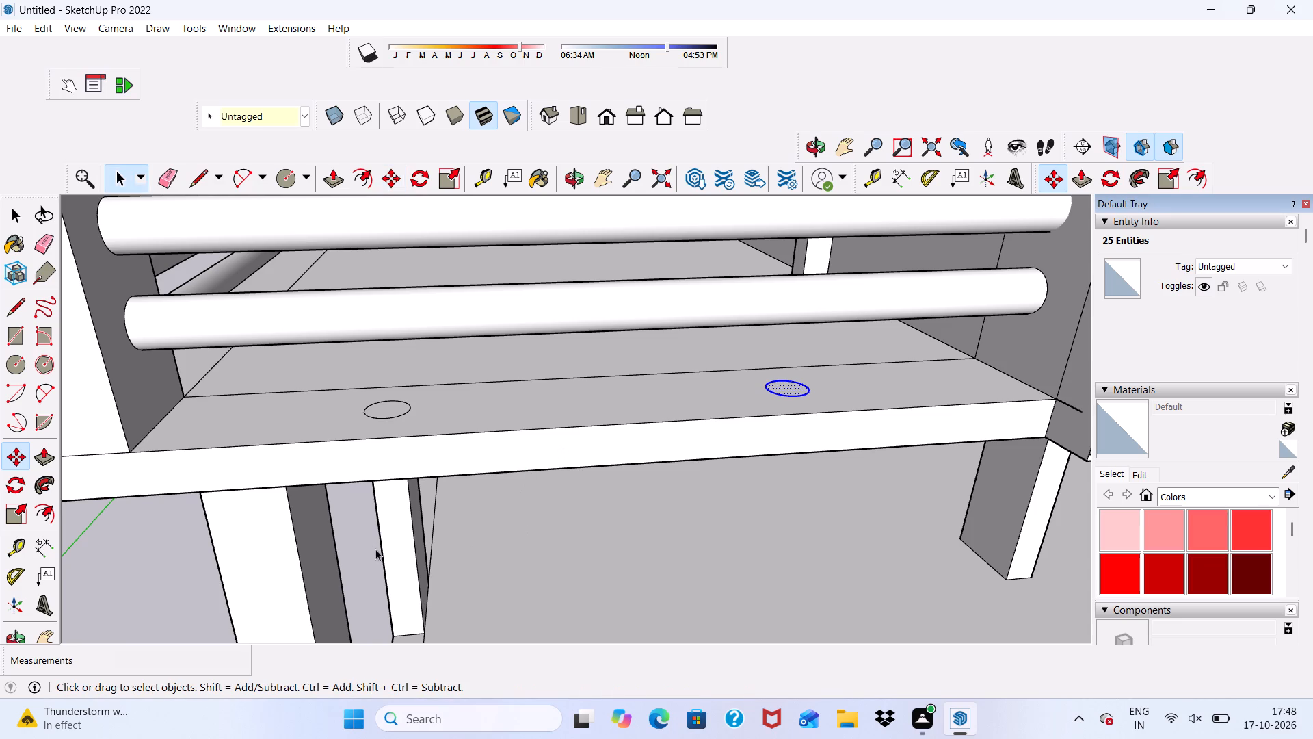
{"action": "left_click", "coordinate": [365, 540]}
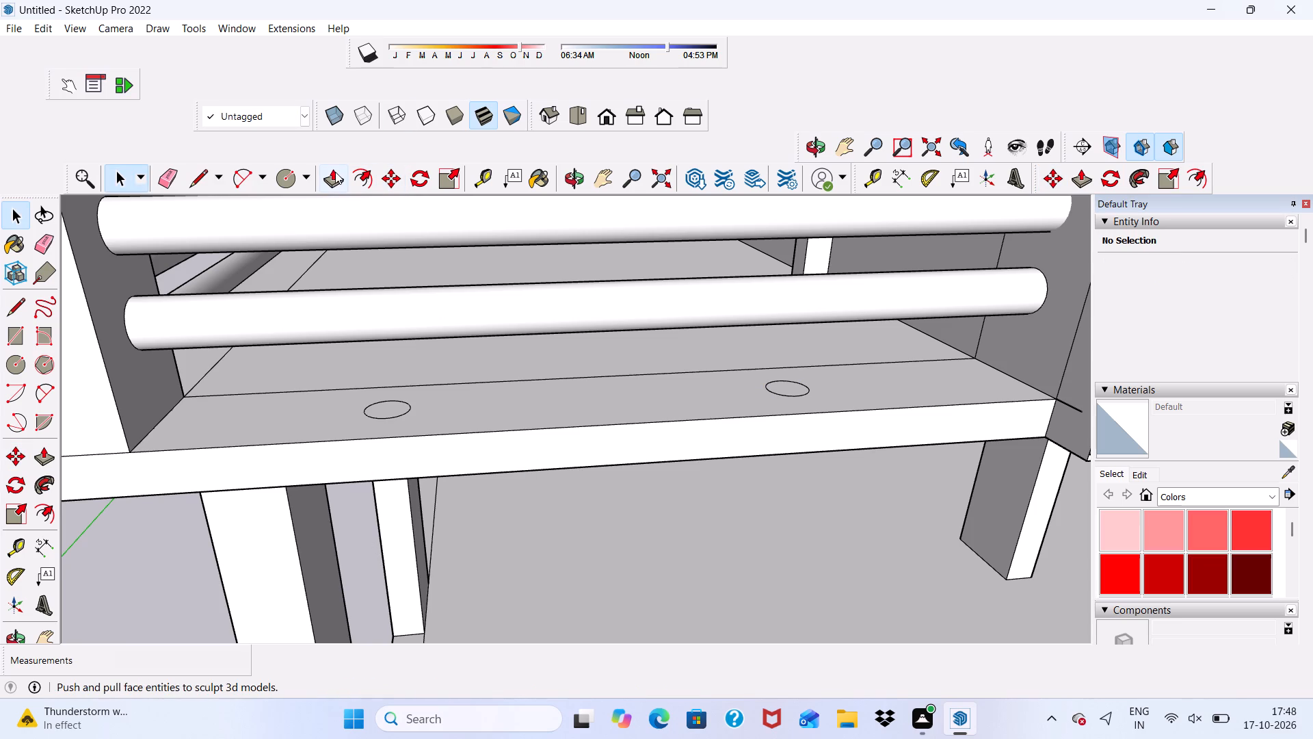
Push/Pull the copied circle nearest the wall up 2' 9 5/16" into a vertical post through the front rails.
{"action": "left_click", "coordinate": [335, 172]}
{"action": "scroll", "coordinate": [1011, 430], "scroll_direction": "up", "scroll_amount": 2}
{"action": "scroll", "coordinate": [751, 385], "scroll_direction": "up", "scroll_amount": 1}
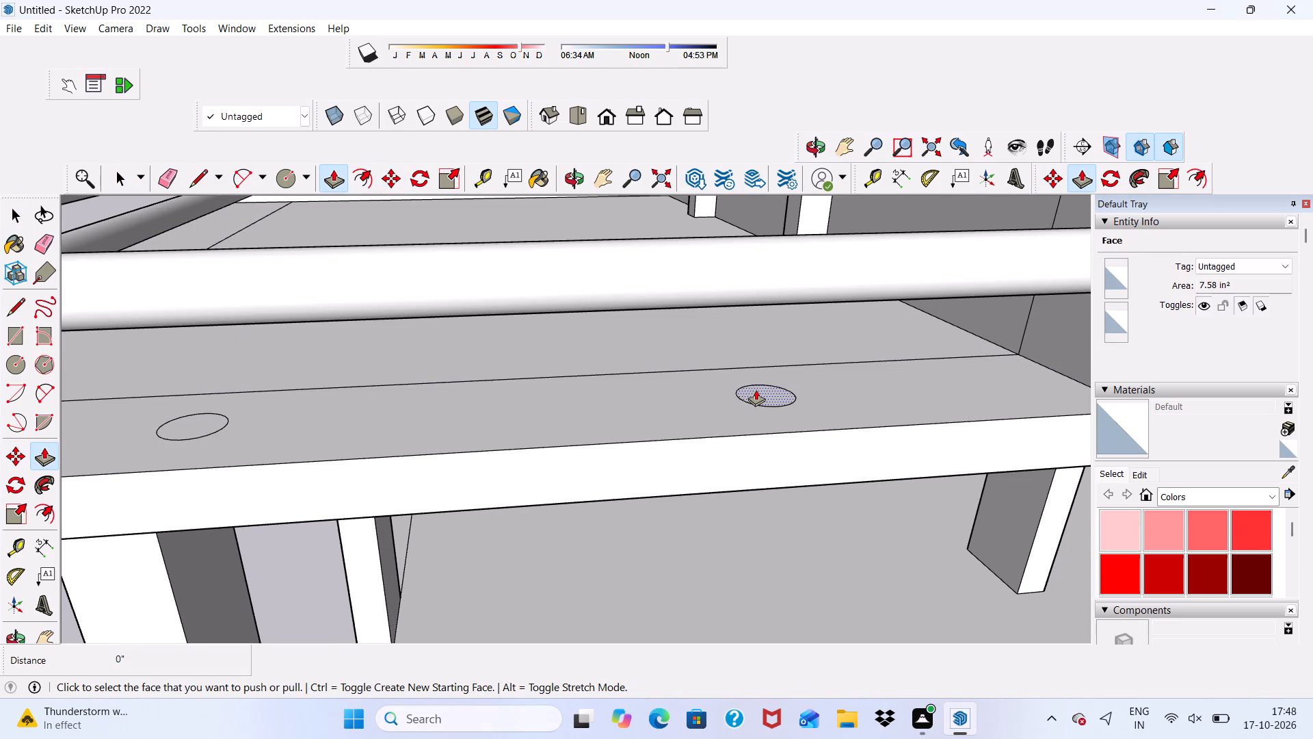
{"action": "left_click", "coordinate": [756, 389]}
{"action": "scroll", "coordinate": [750, 337], "scroll_direction": "down", "scroll_amount": 15}
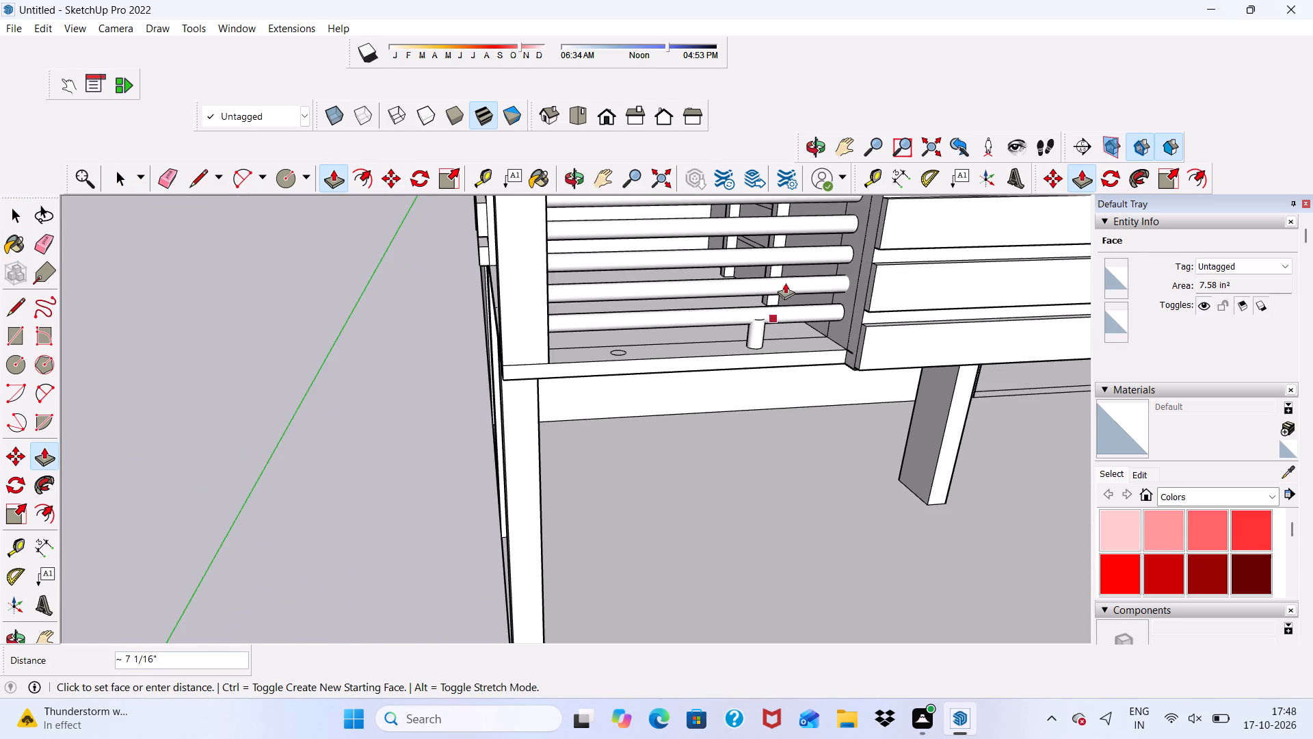
{"action": "scroll", "coordinate": [772, 239], "scroll_direction": "down", "scroll_amount": 6}
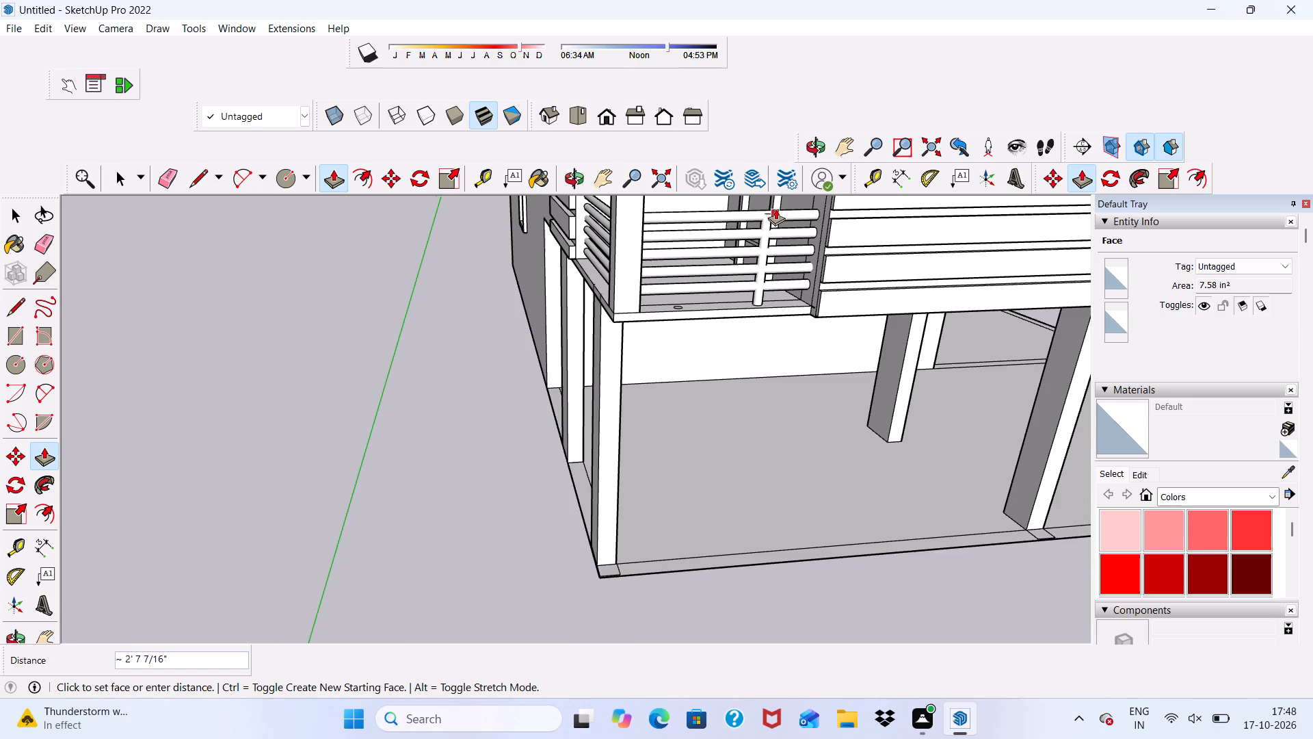
{"action": "scroll", "coordinate": [775, 209], "scroll_direction": "up", "scroll_amount": 3}
{"action": "left_click", "coordinate": [773, 208]}
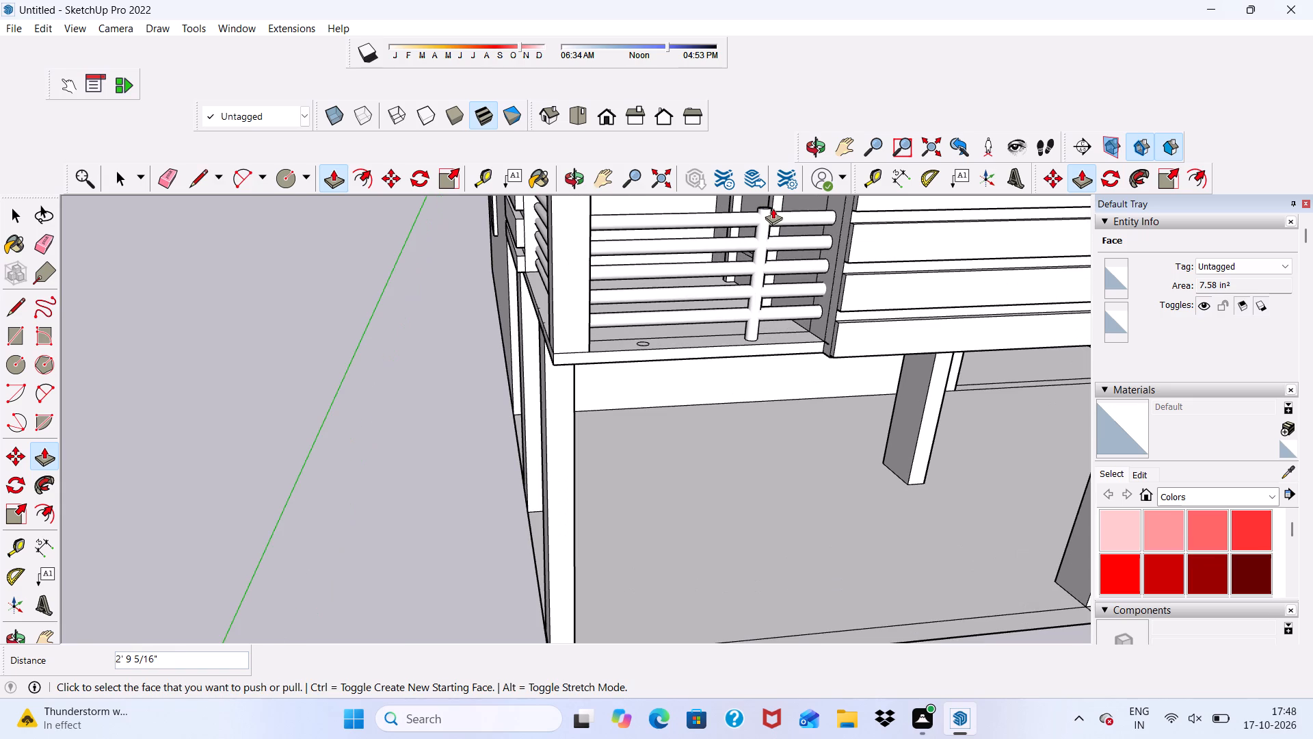
Push/Pull the circle near the corner post up 2' 9 5/16", level with the top of the first vertical post.
{"action": "middle_click_drag", "start_coordinate": [687, 348], "coordinate": [651, 407]}
{"action": "scroll", "coordinate": [632, 339], "scroll_direction": "up", "scroll_amount": 5}
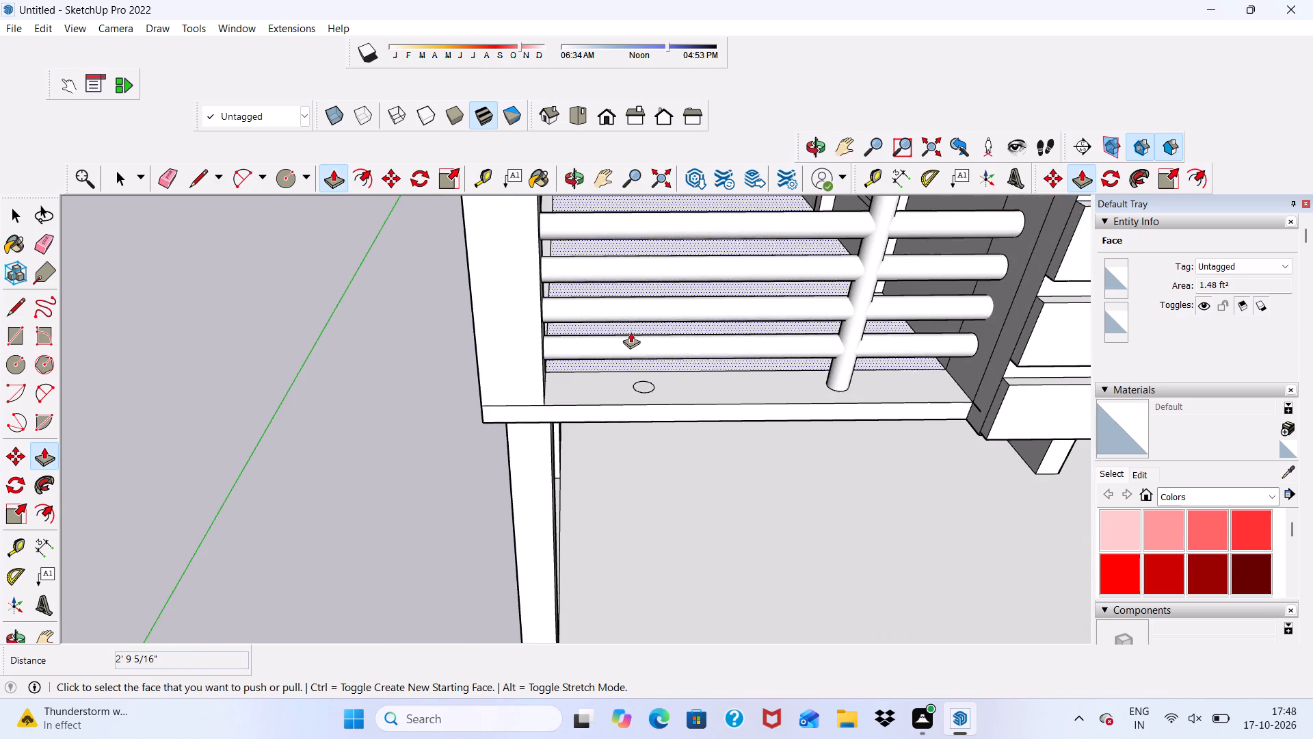
{"action": "scroll", "coordinate": [649, 396], "scroll_direction": "up", "scroll_amount": 4}
{"action": "left_click", "coordinate": [637, 380]}
{"action": "scroll", "coordinate": [644, 329], "scroll_direction": "down", "scroll_amount": 6}
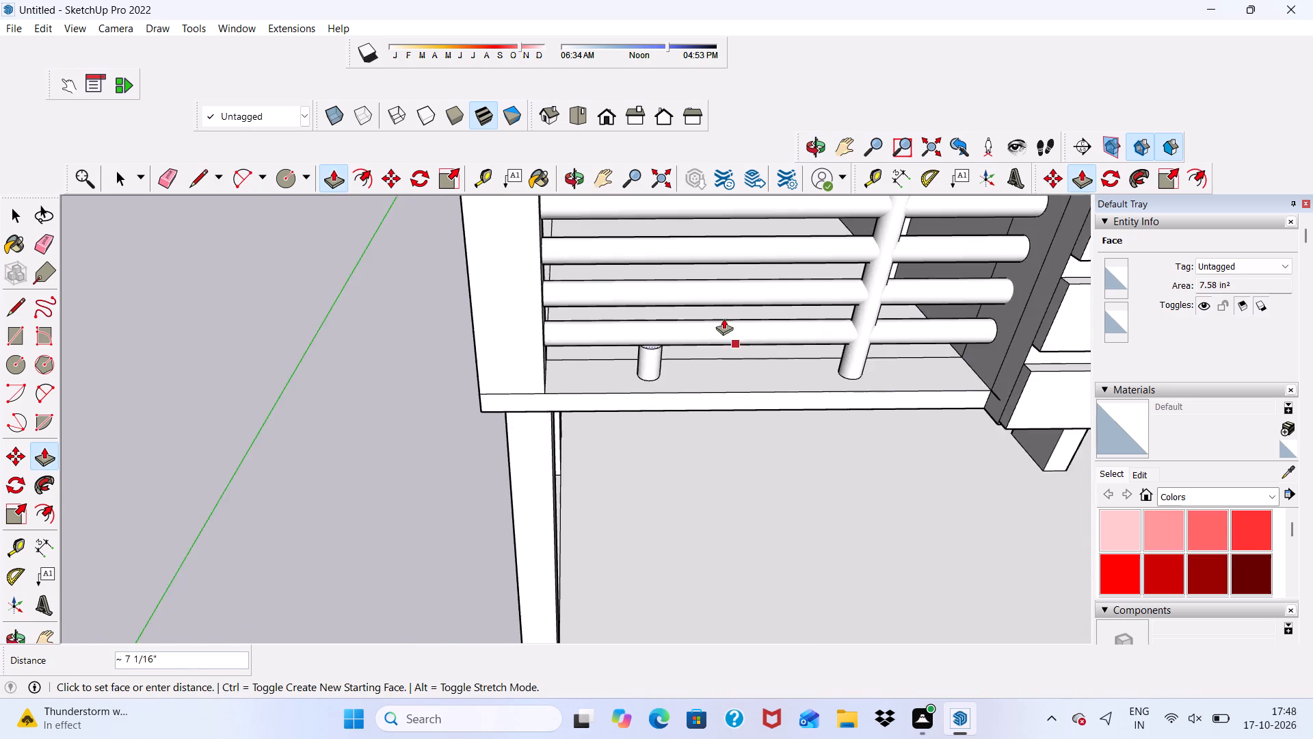
{"action": "scroll", "coordinate": [724, 318], "scroll_direction": "down", "scroll_amount": 14}
{"action": "scroll", "coordinate": [771, 240], "scroll_direction": "up", "scroll_amount": 6}
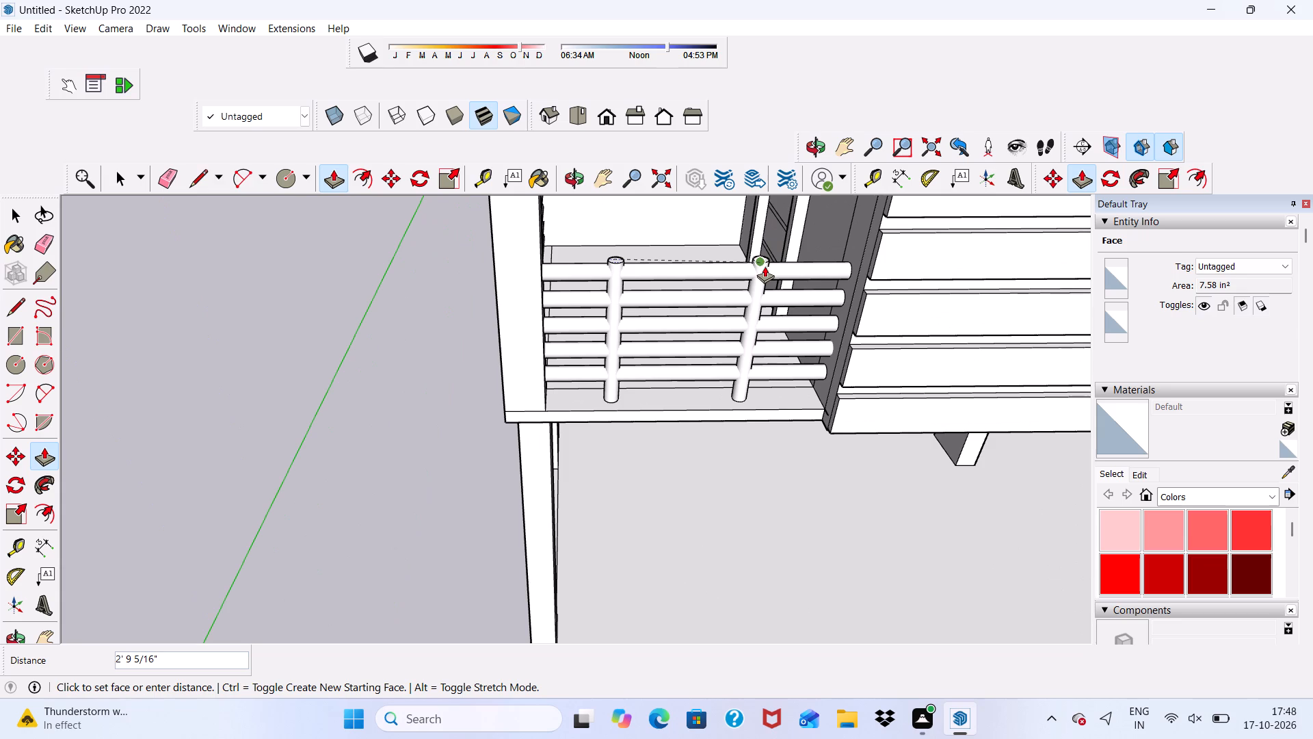
{"action": "left_click", "coordinate": [765, 266]}
{"action": "scroll", "coordinate": [537, 385], "scroll_direction": "down", "scroll_amount": 1}
{"action": "middle_click_drag", "start_coordinate": [537, 385], "coordinate": [815, 295]}
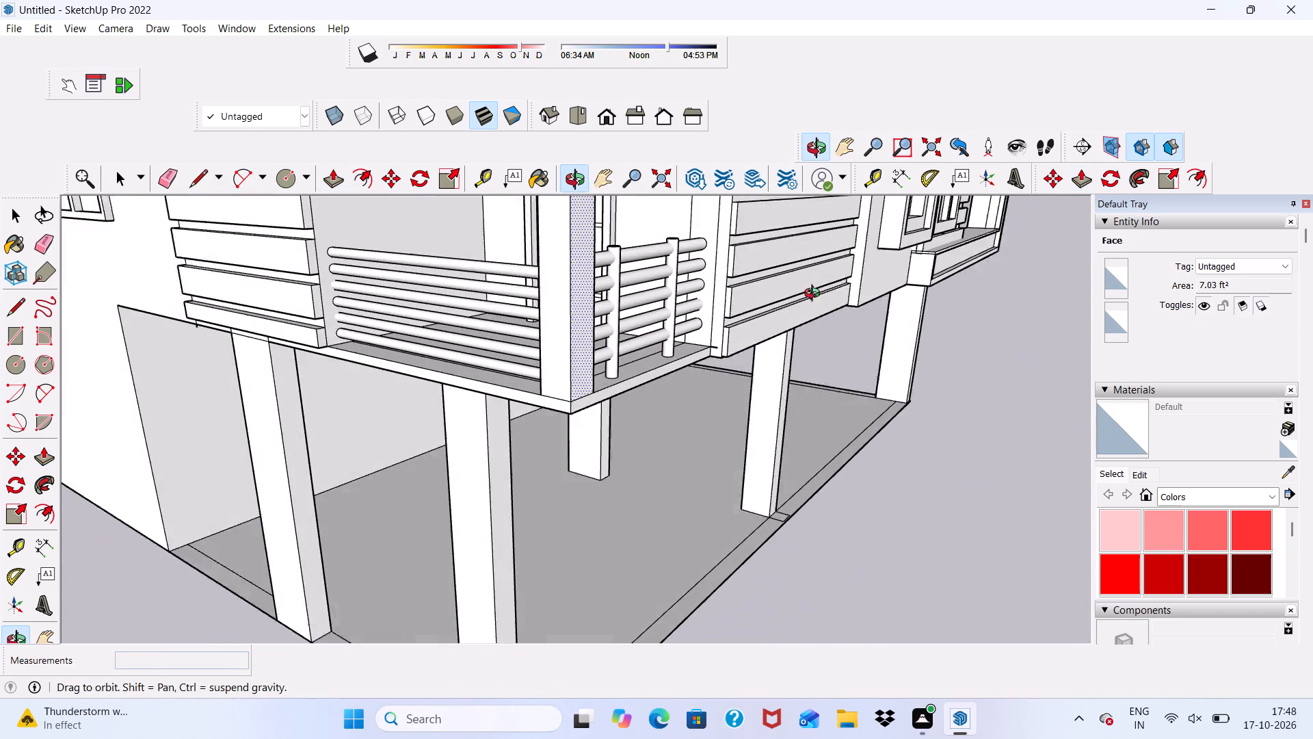
{"action": "middle_click_drag", "start_coordinate": [815, 295], "coordinate": [817, 294]}
{"action": "key", "text": "space"}
Draw a circle of about 1 15/16" radius on the balcony floor under the side rails, near the corner post.
{"action": "scroll", "coordinate": [487, 328], "scroll_direction": "up", "scroll_amount": 5}
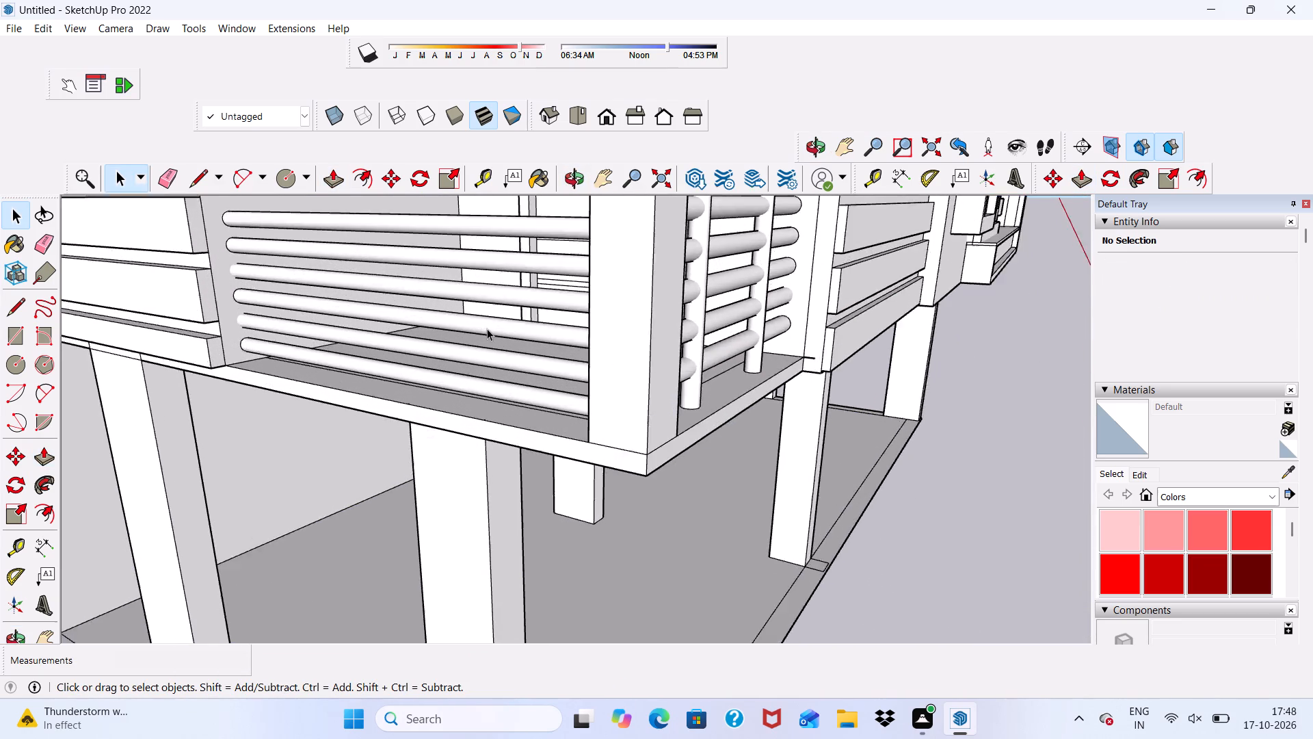
{"action": "scroll", "coordinate": [487, 328], "scroll_direction": "down", "scroll_amount": 5}
{"action": "middle_click_drag", "start_coordinate": [487, 328], "coordinate": [578, 423]}
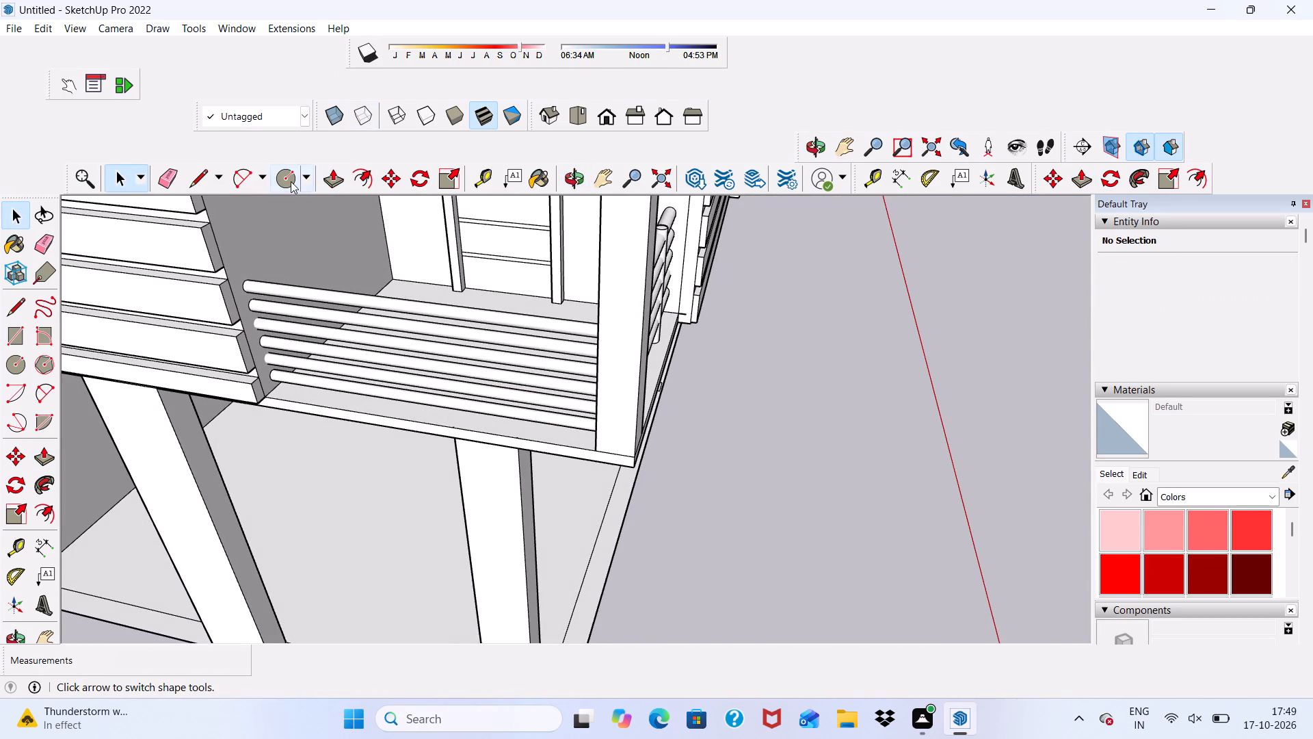
{"action": "left_click", "coordinate": [291, 181]}
{"action": "scroll", "coordinate": [562, 524], "scroll_direction": "up", "scroll_amount": 4}
{"action": "scroll", "coordinate": [557, 325], "scroll_direction": "down", "scroll_amount": 5}
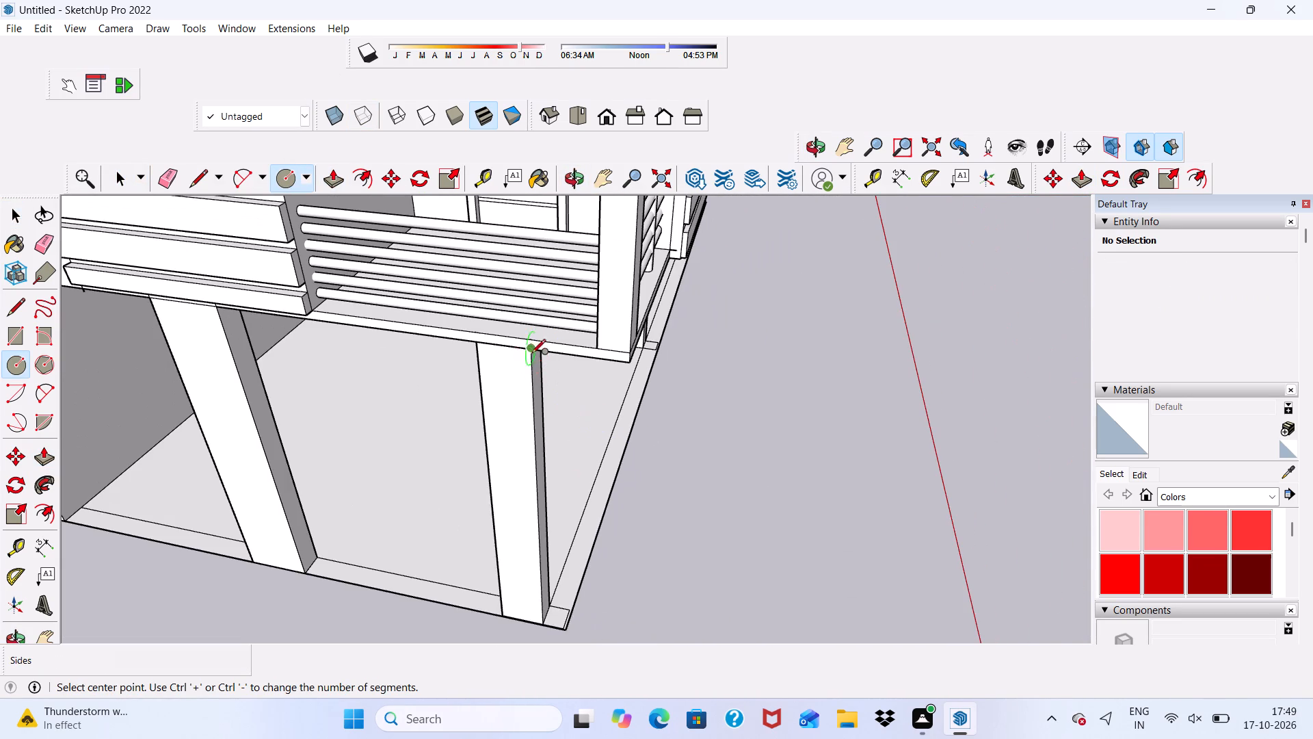
{"action": "scroll", "coordinate": [533, 344], "scroll_direction": "up", "scroll_amount": 9}
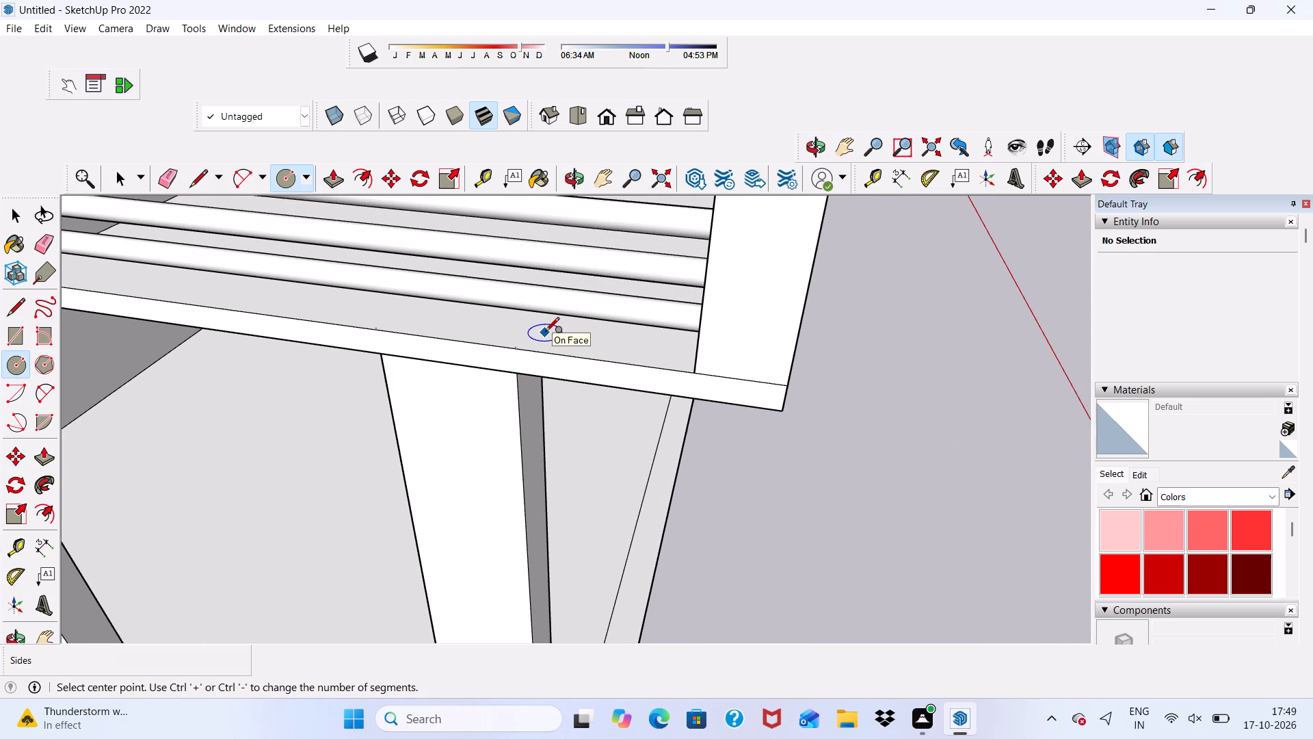
{"action": "left_click", "coordinate": [545, 333]}
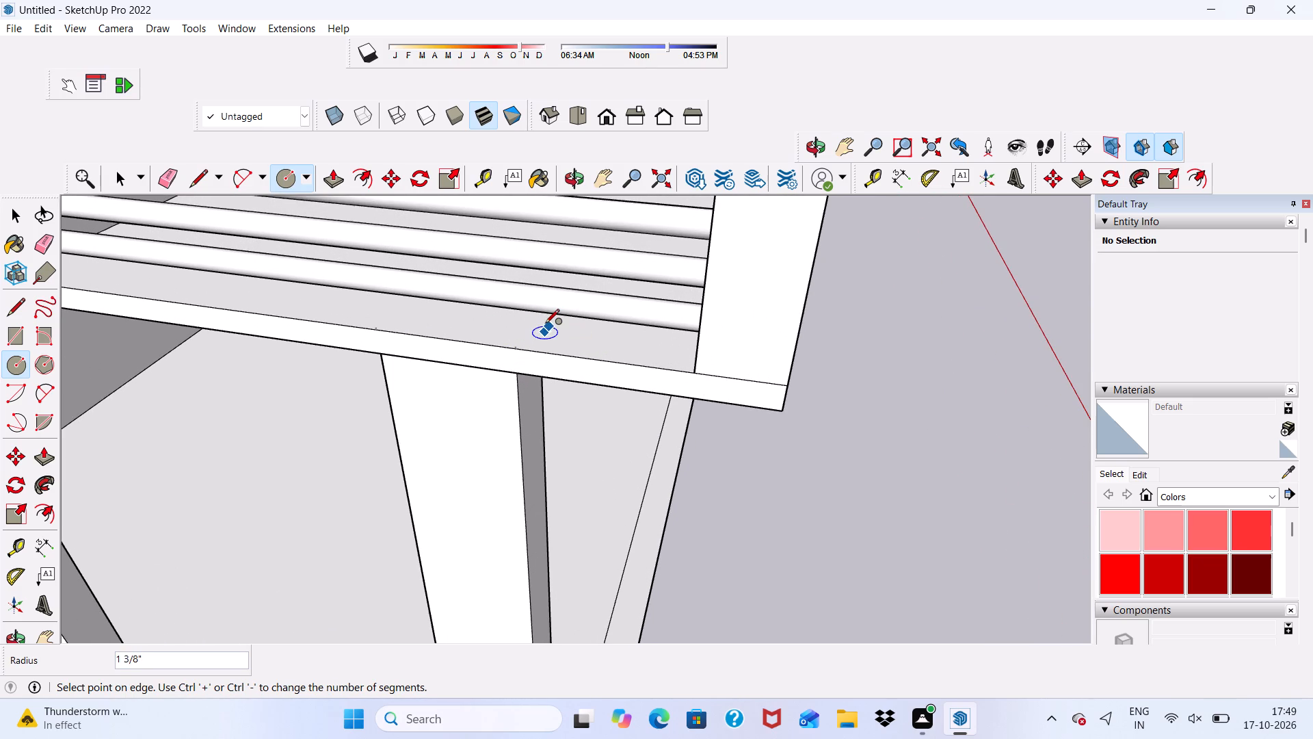
{"action": "left_click", "coordinate": [543, 320]}
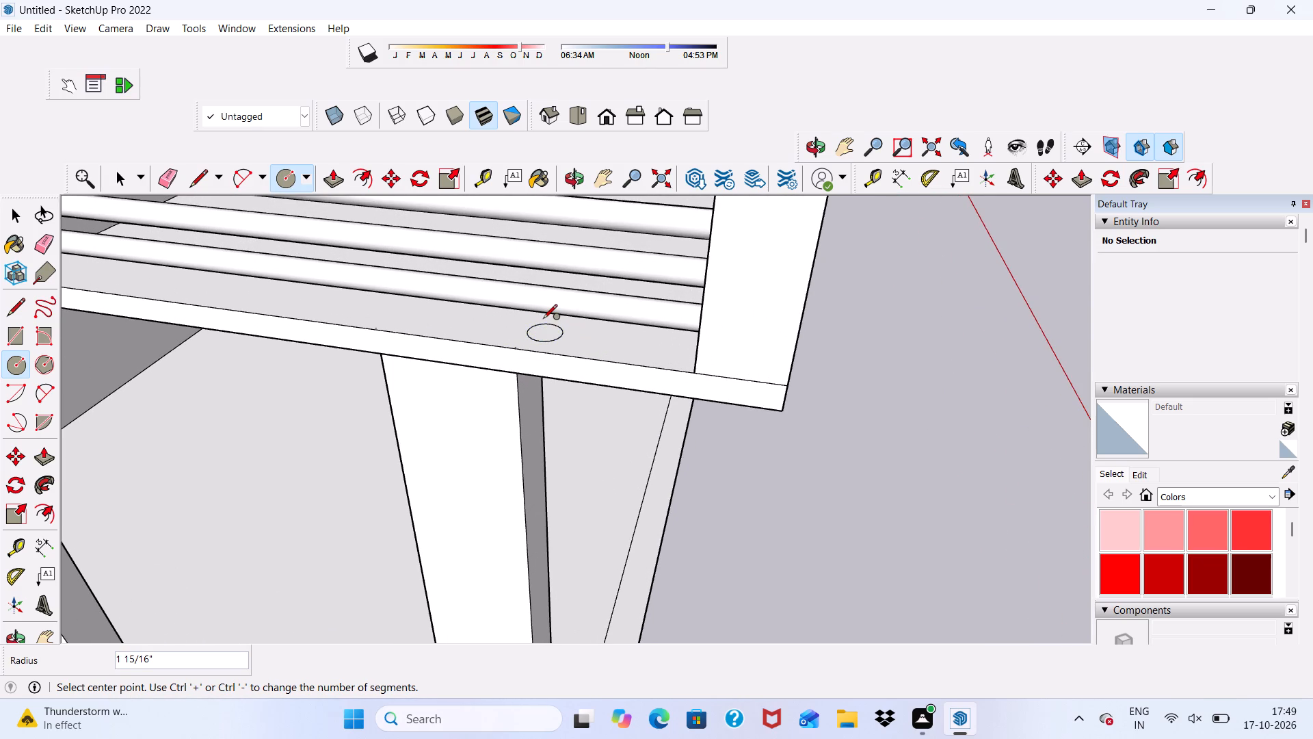
{"action": "scroll", "coordinate": [518, 403], "scroll_direction": "down", "scroll_amount": 3}
{"action": "scroll", "coordinate": [661, 601], "scroll_direction": "down", "scroll_amount": 1}
{"action": "key", "text": "space"}
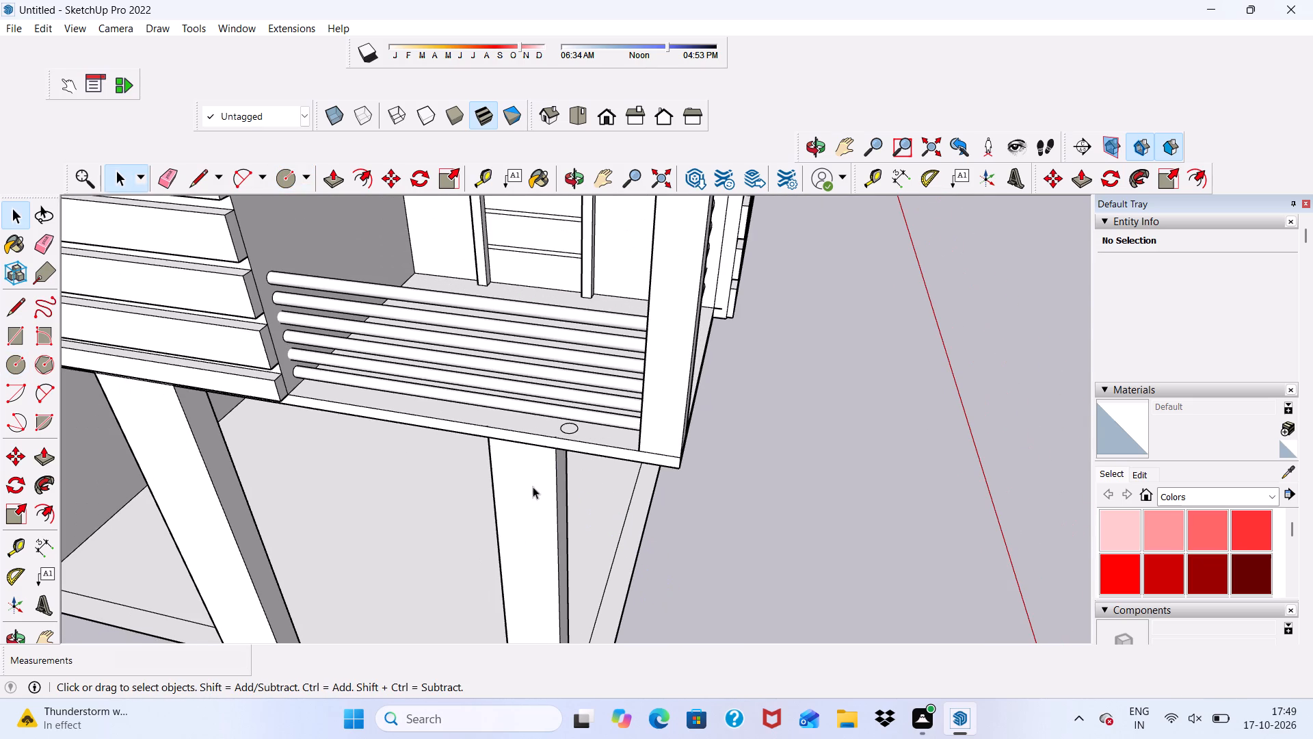
Copy the floor circle twice under the side rails toward the wall, about 2' 3" and 2' 1 1/2" apart.
{"action": "scroll", "coordinate": [541, 430], "scroll_direction": "up", "scroll_amount": 5}
{"action": "scroll", "coordinate": [541, 430], "scroll_direction": "down", "scroll_amount": 1}
{"action": "double_click", "coordinate": [588, 426]}
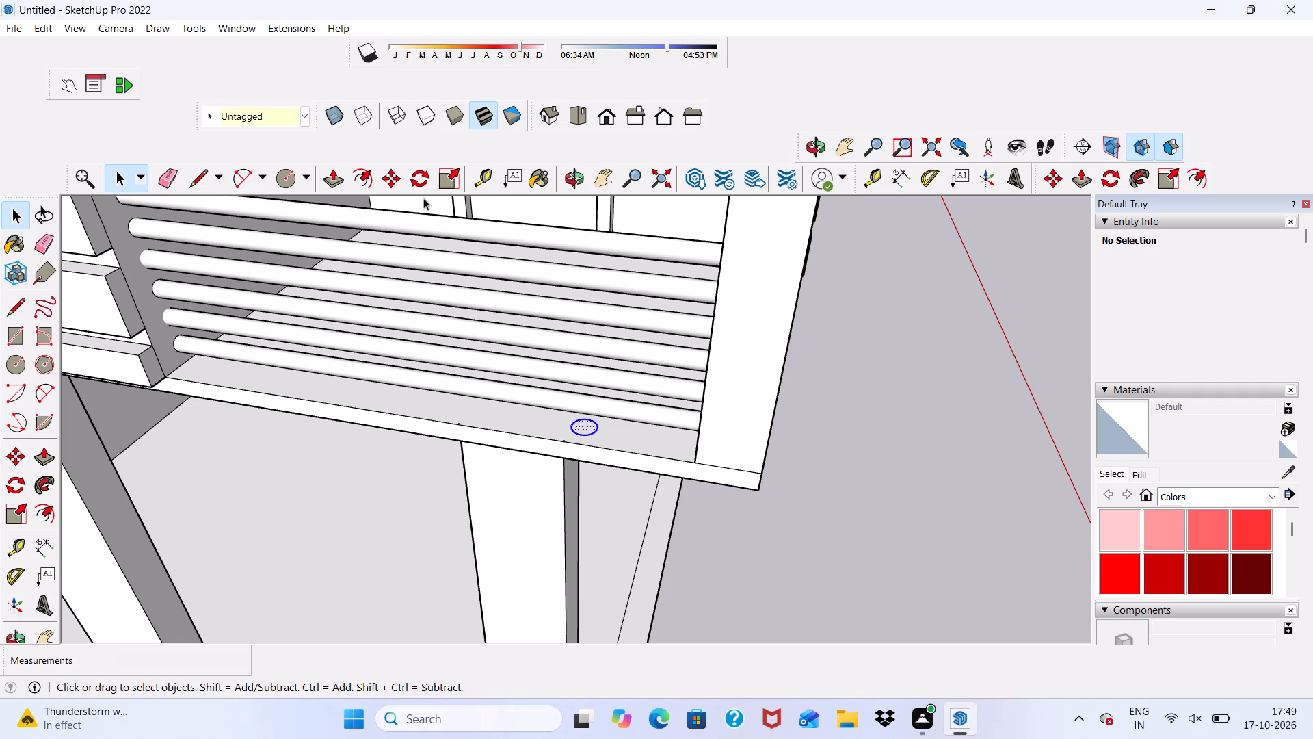
{"action": "left_click", "coordinate": [388, 177]}
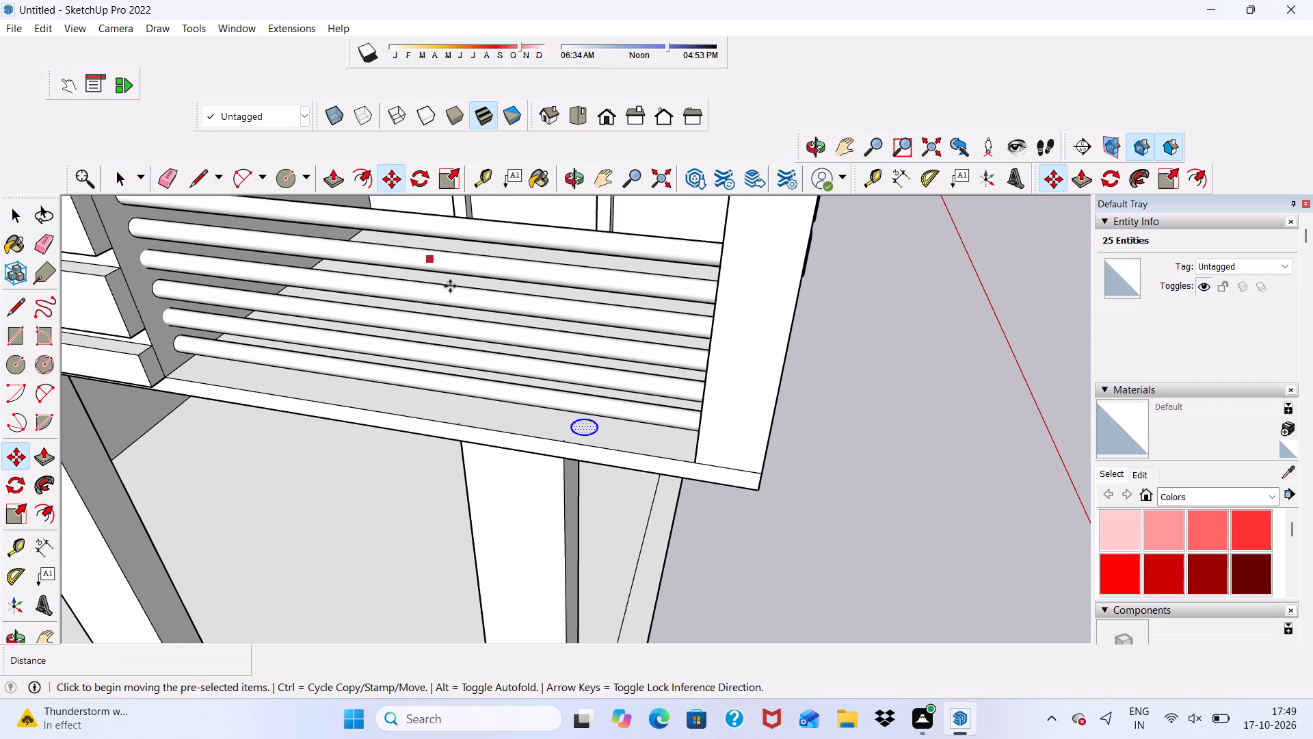
{"action": "left_click", "coordinate": [577, 428]}
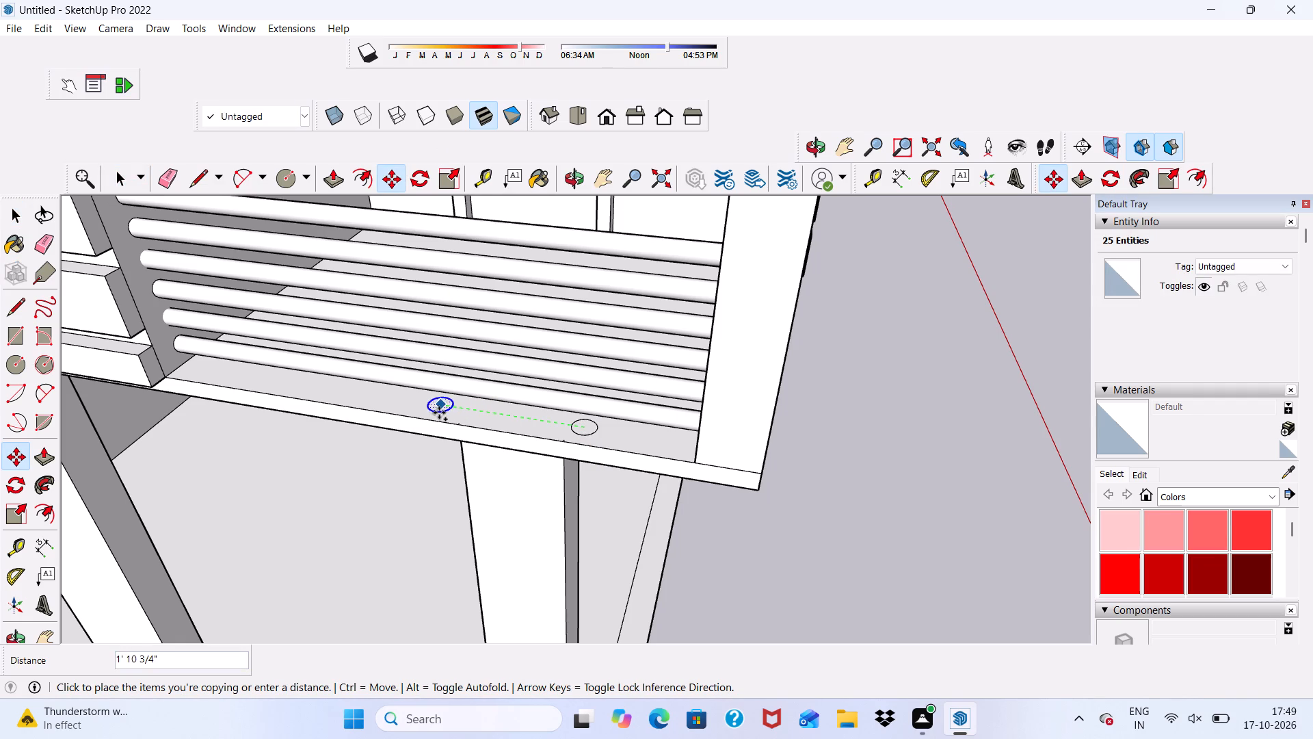
{"action": "left_click", "coordinate": [413, 410]}
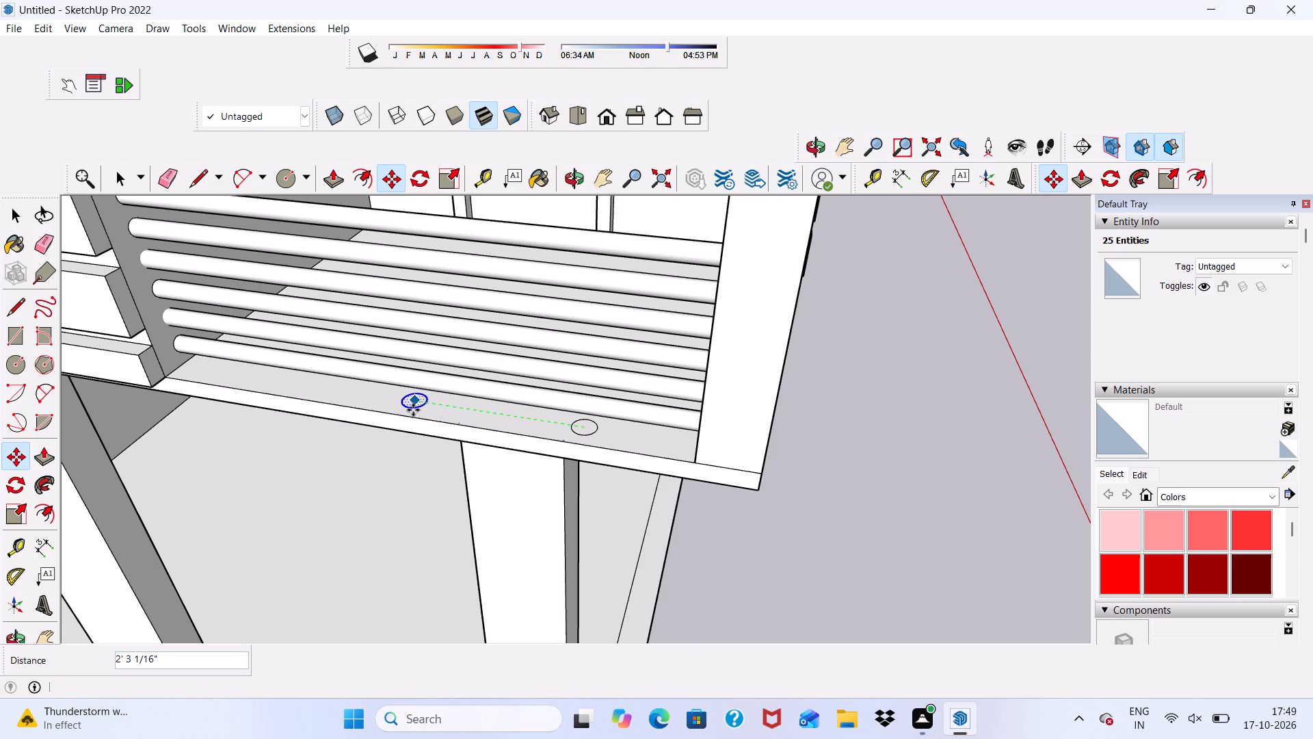
{"action": "left_click", "coordinate": [404, 402]}
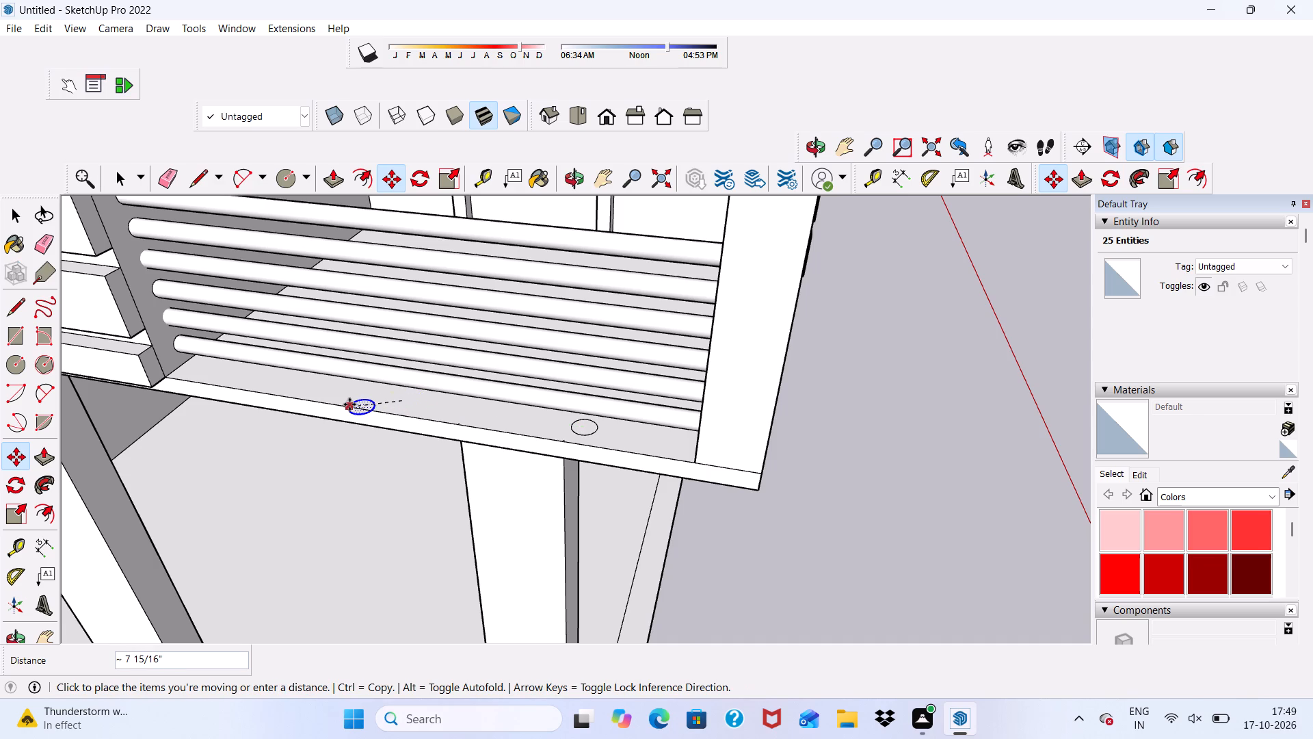
{"action": "left_click", "coordinate": [252, 374]}
{"action": "key", "text": "space"}
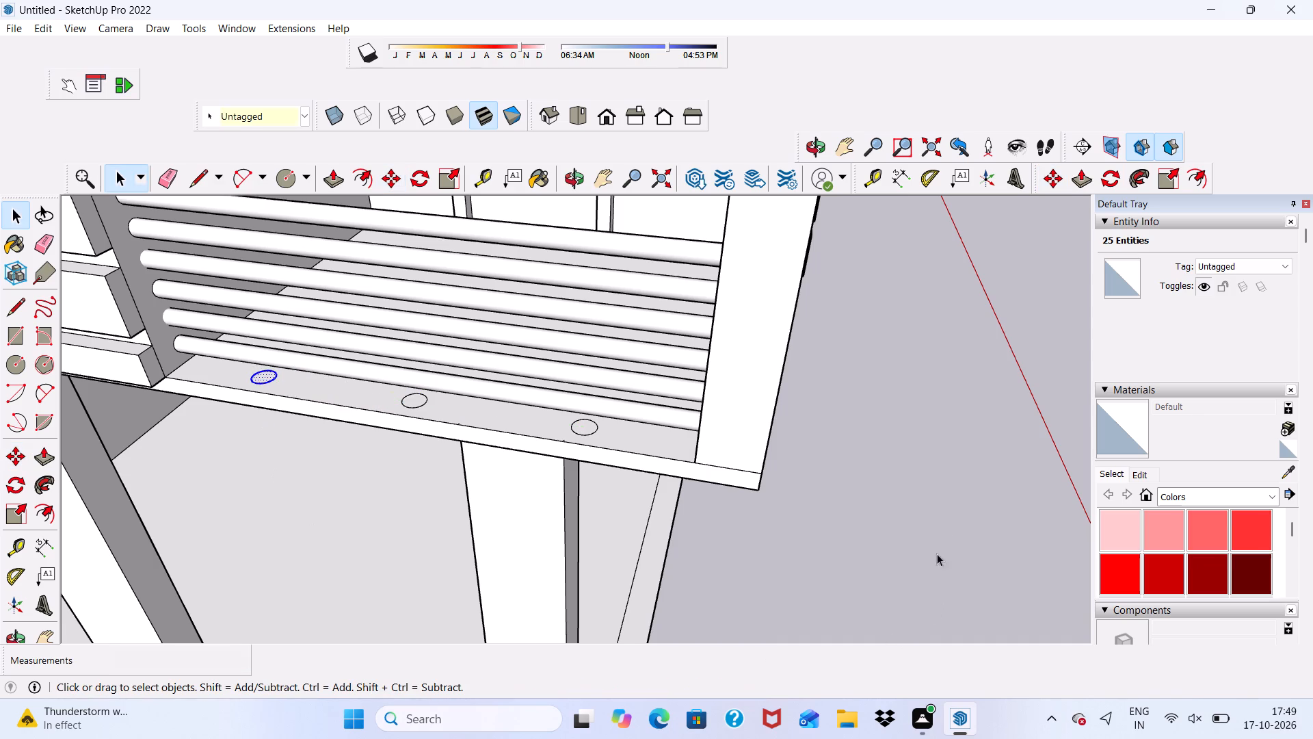
{"action": "left_click", "coordinate": [931, 507]}
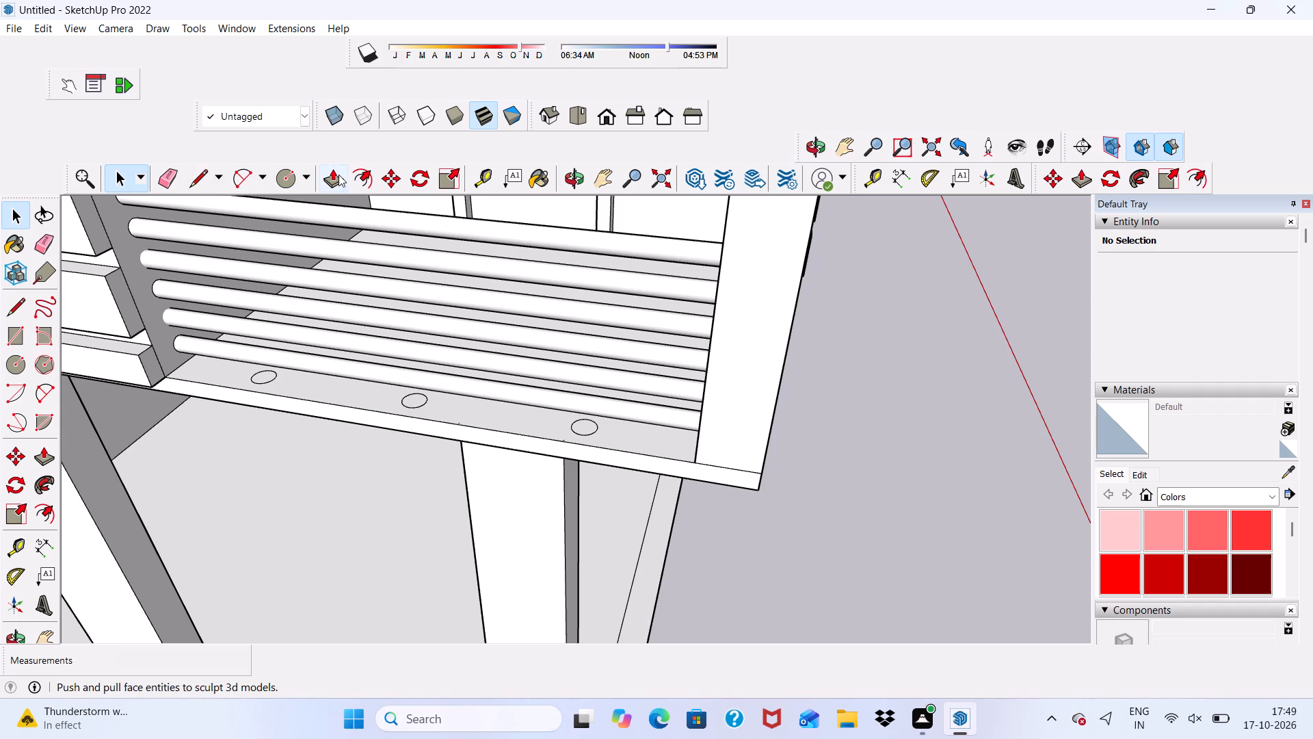
Push/Pull the side-rail circle nearest the wall up 2' 7 3/4" into a vertical post through the rails.
{"action": "left_click", "coordinate": [339, 174]}
{"action": "scroll", "coordinate": [301, 372], "scroll_direction": "up", "scroll_amount": 8}
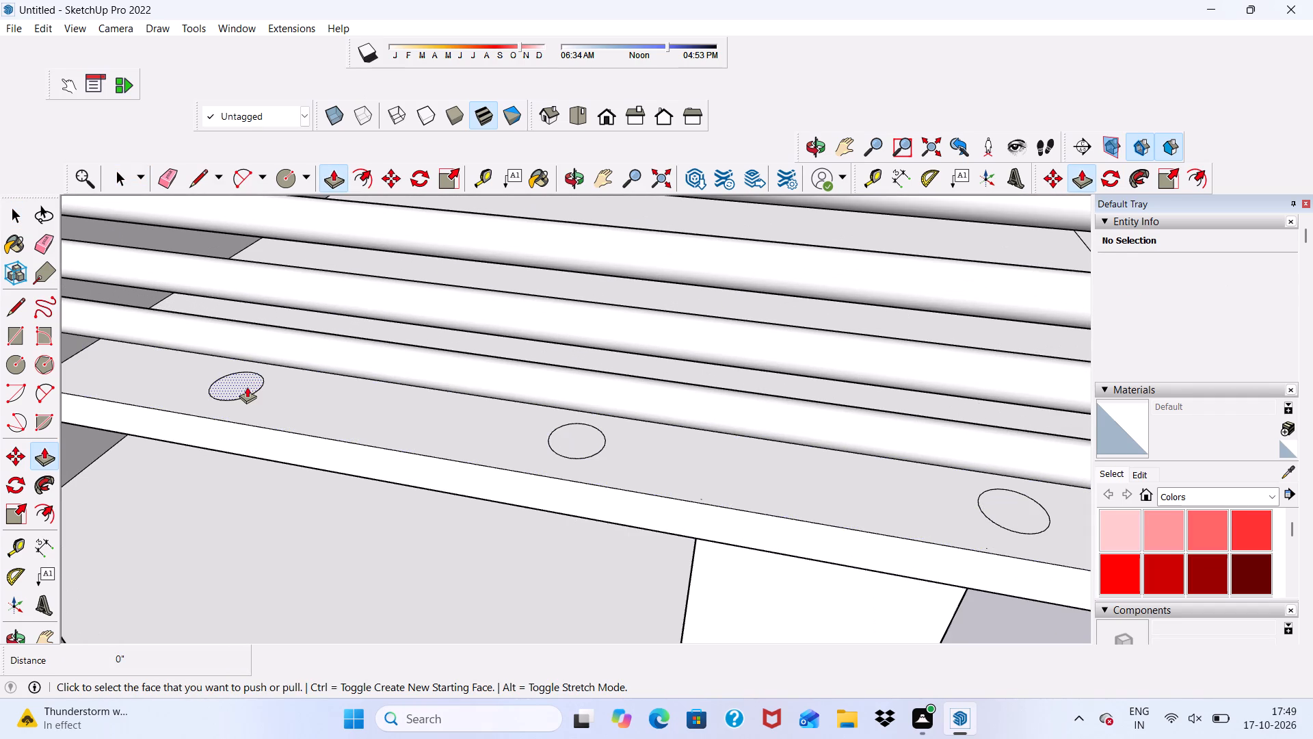
{"action": "left_click", "coordinate": [246, 387]}
{"action": "scroll", "coordinate": [248, 306], "scroll_direction": "down", "scroll_amount": 16}
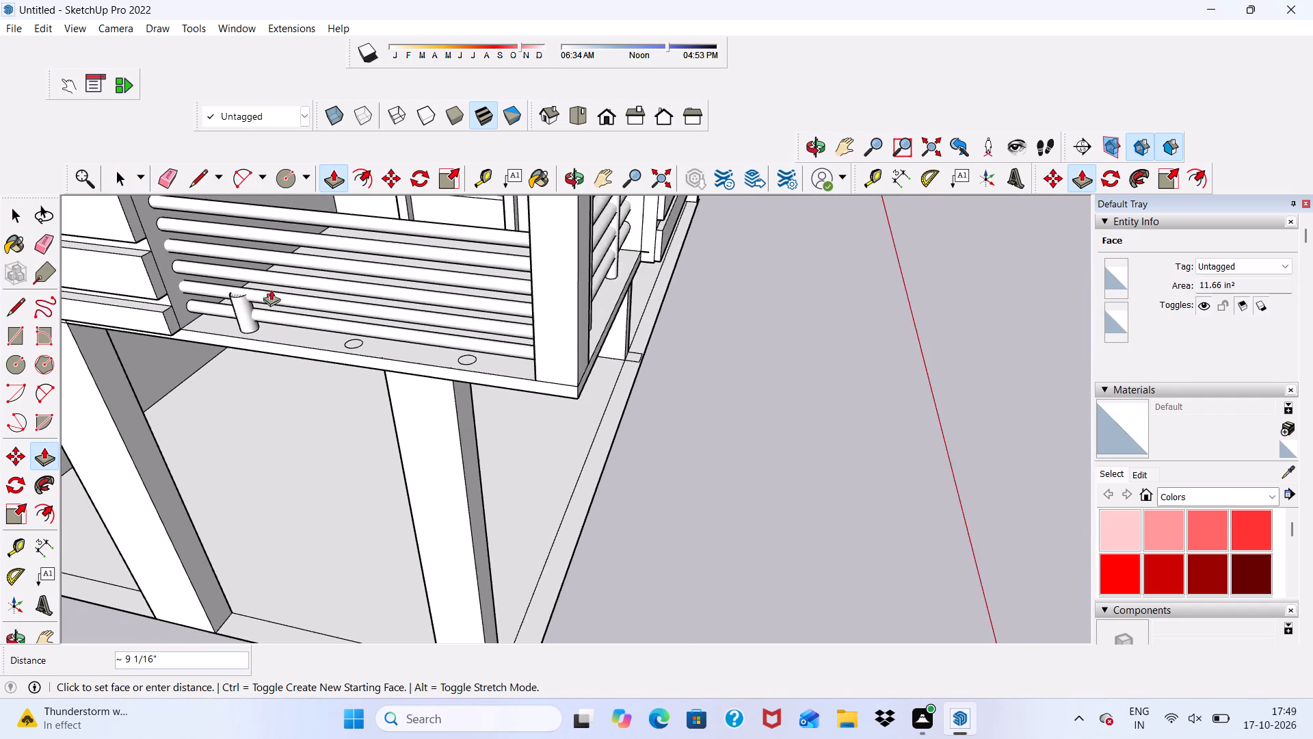
{"action": "scroll", "coordinate": [271, 289], "scroll_direction": "down", "scroll_amount": 3}
{"action": "scroll", "coordinate": [245, 219], "scroll_direction": "up", "scroll_amount": 3}
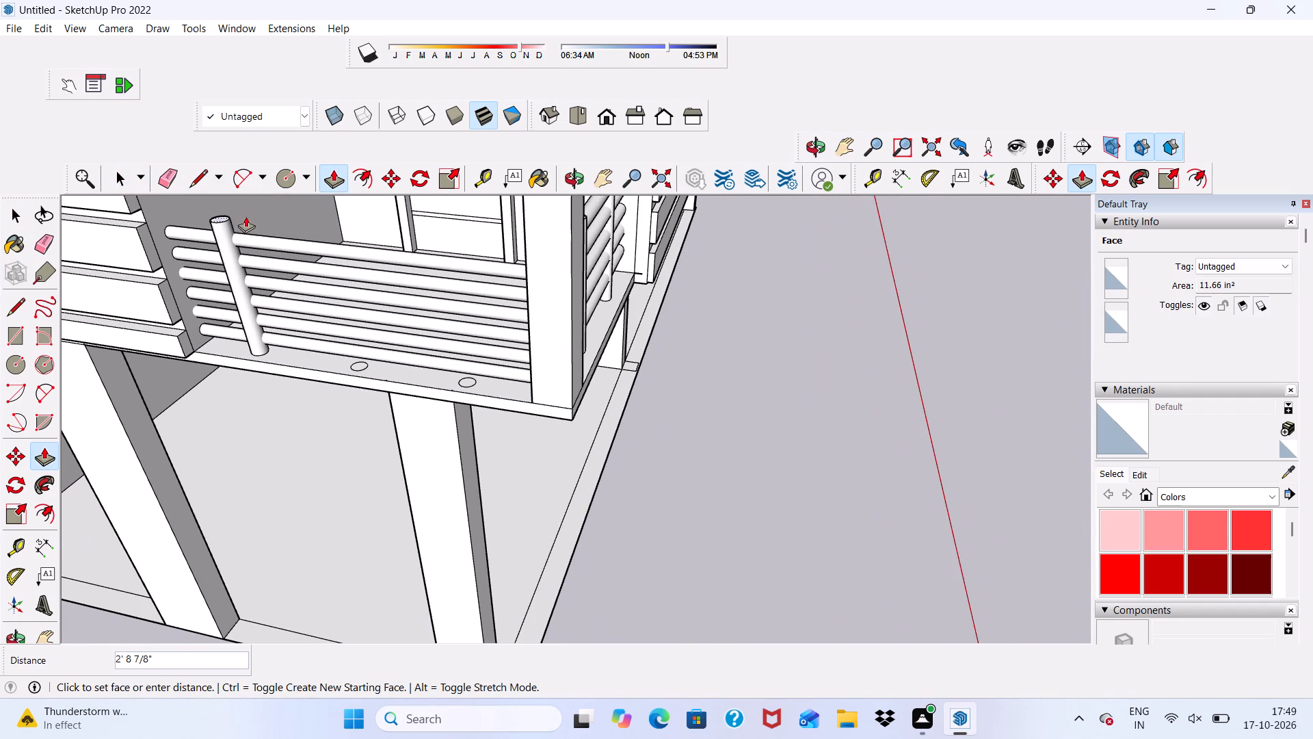
{"action": "left_click", "coordinate": [246, 222]}
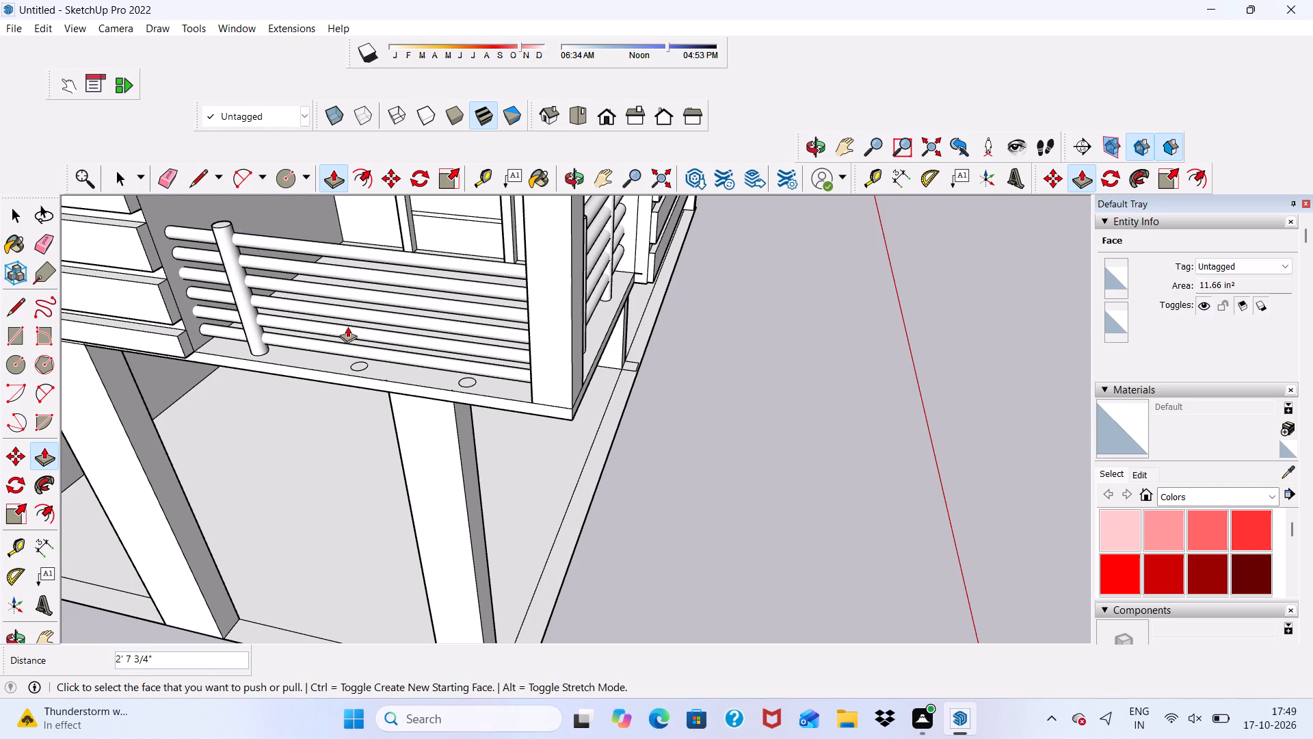
Push/Pull the middle circle under the side rails up 2' 7 11/16" into a second vertical post.
{"action": "scroll", "coordinate": [369, 398], "scroll_direction": "up", "scroll_amount": 5}
{"action": "left_click", "coordinate": [345, 328]}
{"action": "scroll", "coordinate": [341, 281], "scroll_direction": "down", "scroll_amount": 4}
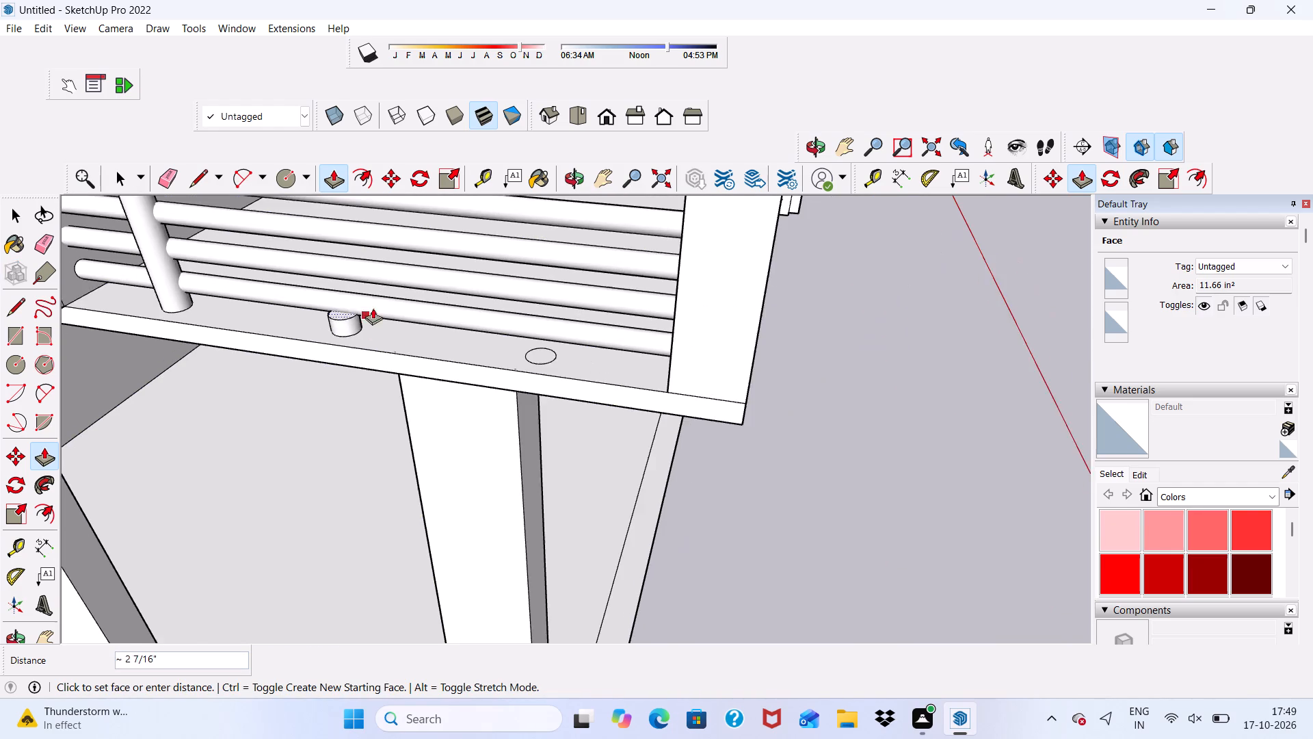
{"action": "scroll", "coordinate": [373, 308], "scroll_direction": "down", "scroll_amount": 16}
{"action": "scroll", "coordinate": [371, 231], "scroll_direction": "up", "scroll_amount": 1}
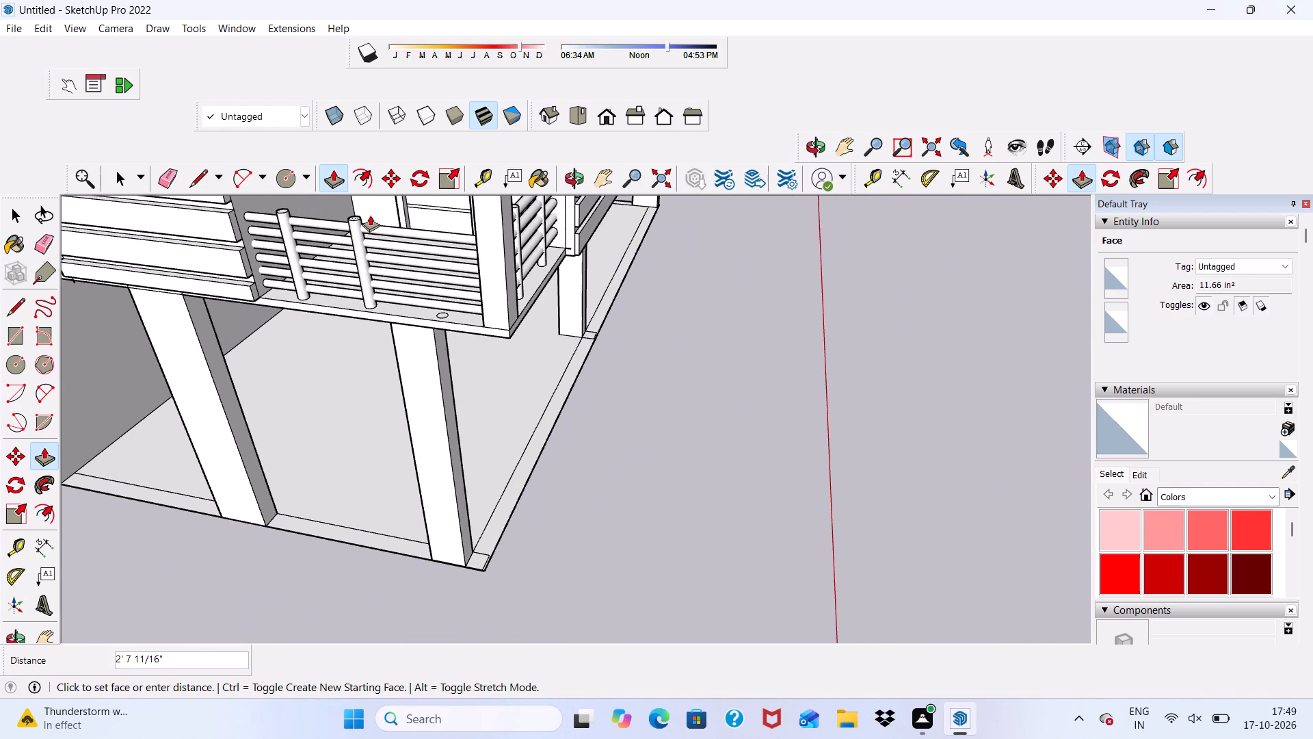
{"action": "left_click", "coordinate": [370, 215]}
Push/Pull the side-rail circle nearest the corner post up 2' 7 11/16" into the third vertical post.
{"action": "scroll", "coordinate": [411, 301], "scroll_direction": "up", "scroll_amount": 12}
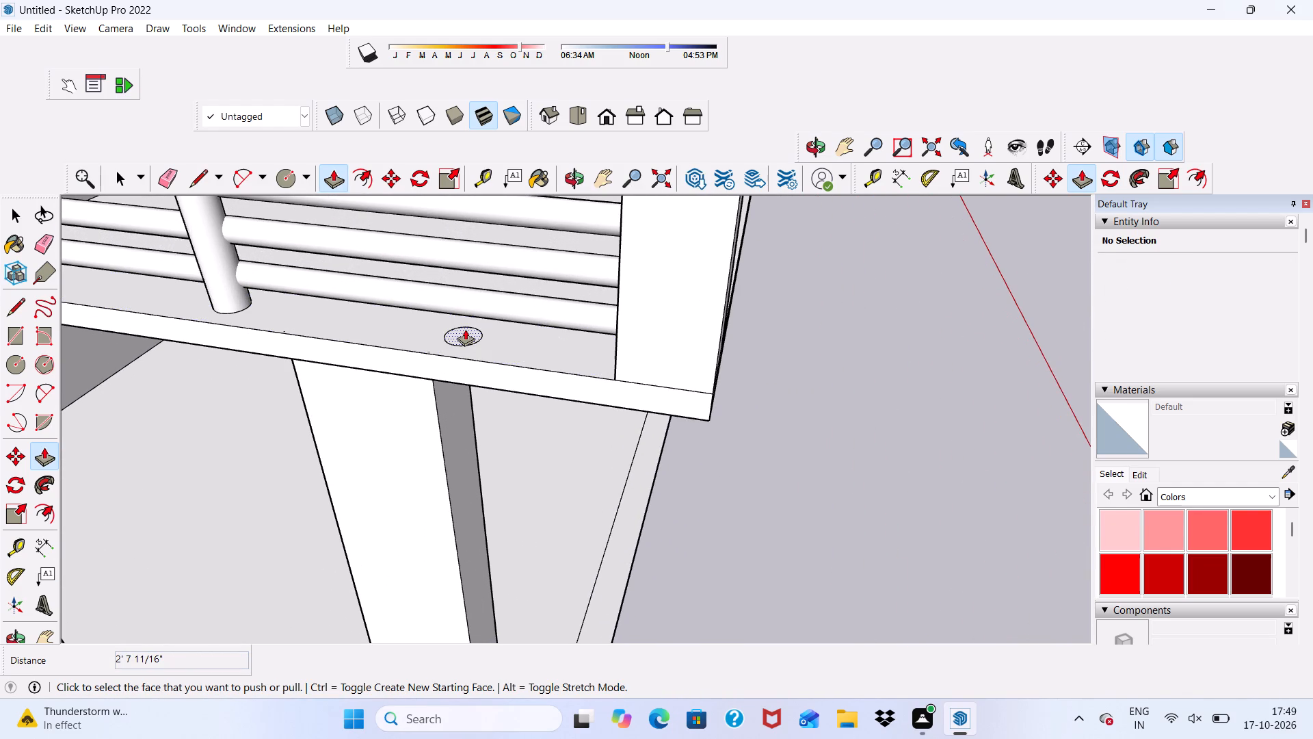
{"action": "left_click", "coordinate": [465, 329]}
{"action": "scroll", "coordinate": [438, 259], "scroll_direction": "down", "scroll_amount": 20}
{"action": "scroll", "coordinate": [438, 259], "scroll_direction": "down", "scroll_amount": 2}
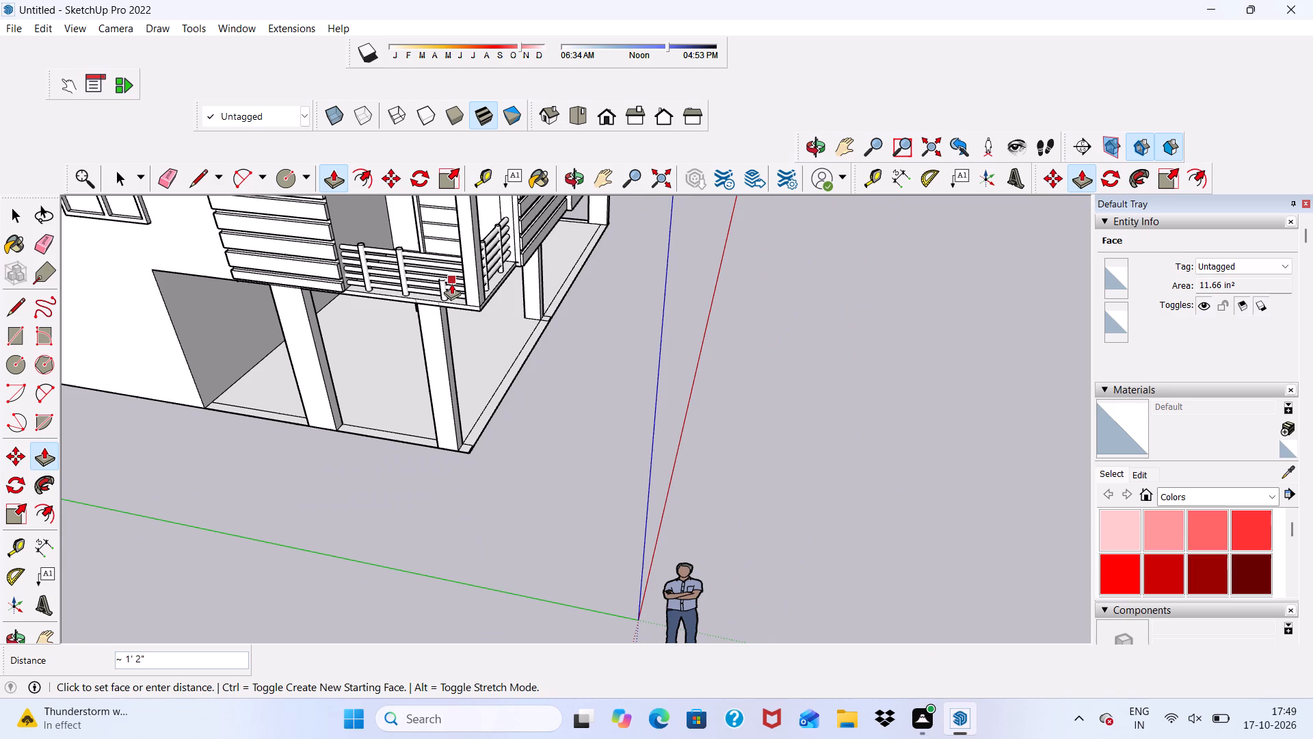
{"action": "scroll", "coordinate": [412, 231], "scroll_direction": "up", "scroll_amount": 4}
{"action": "left_click", "coordinate": [399, 255]}
{"action": "scroll", "coordinate": [472, 315], "scroll_direction": "down", "scroll_amount": 3}
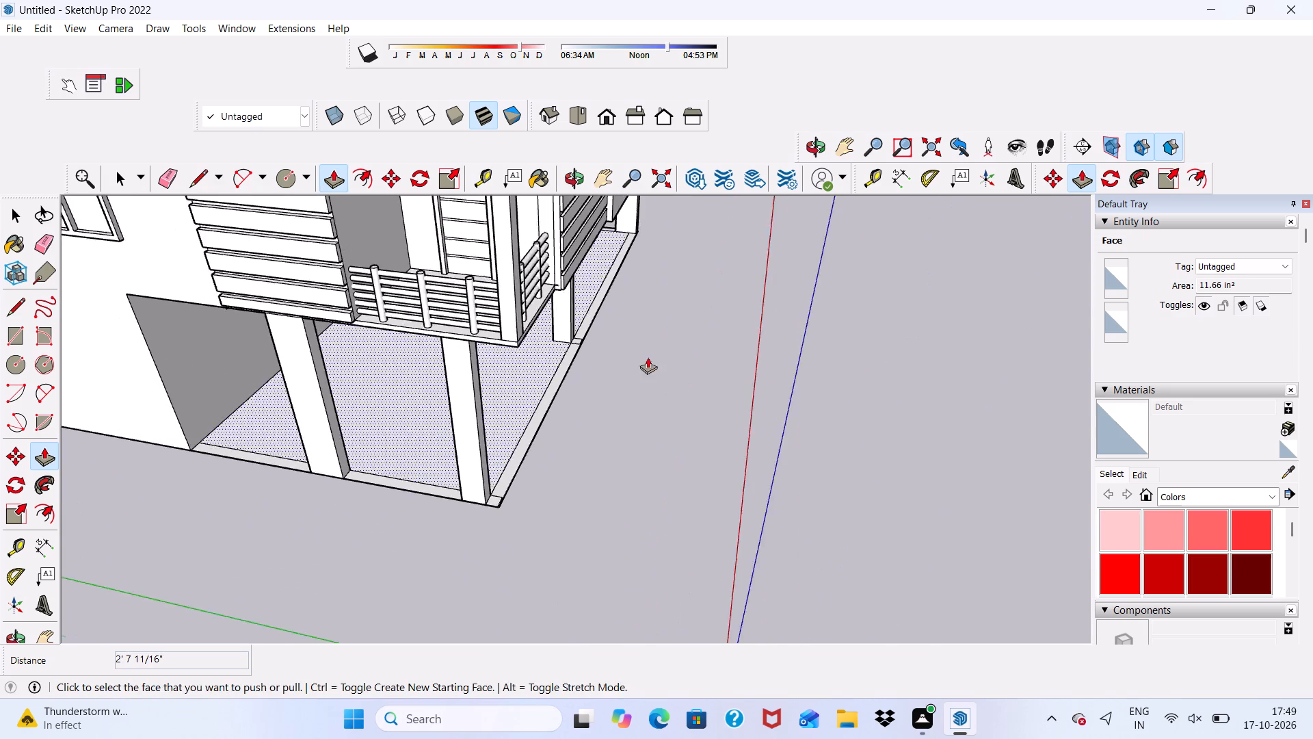
{"action": "middle_click_drag", "start_coordinate": [648, 357], "coordinate": [408, 247]}
{"action": "scroll", "coordinate": [408, 247], "scroll_direction": "down", "scroll_amount": 1}
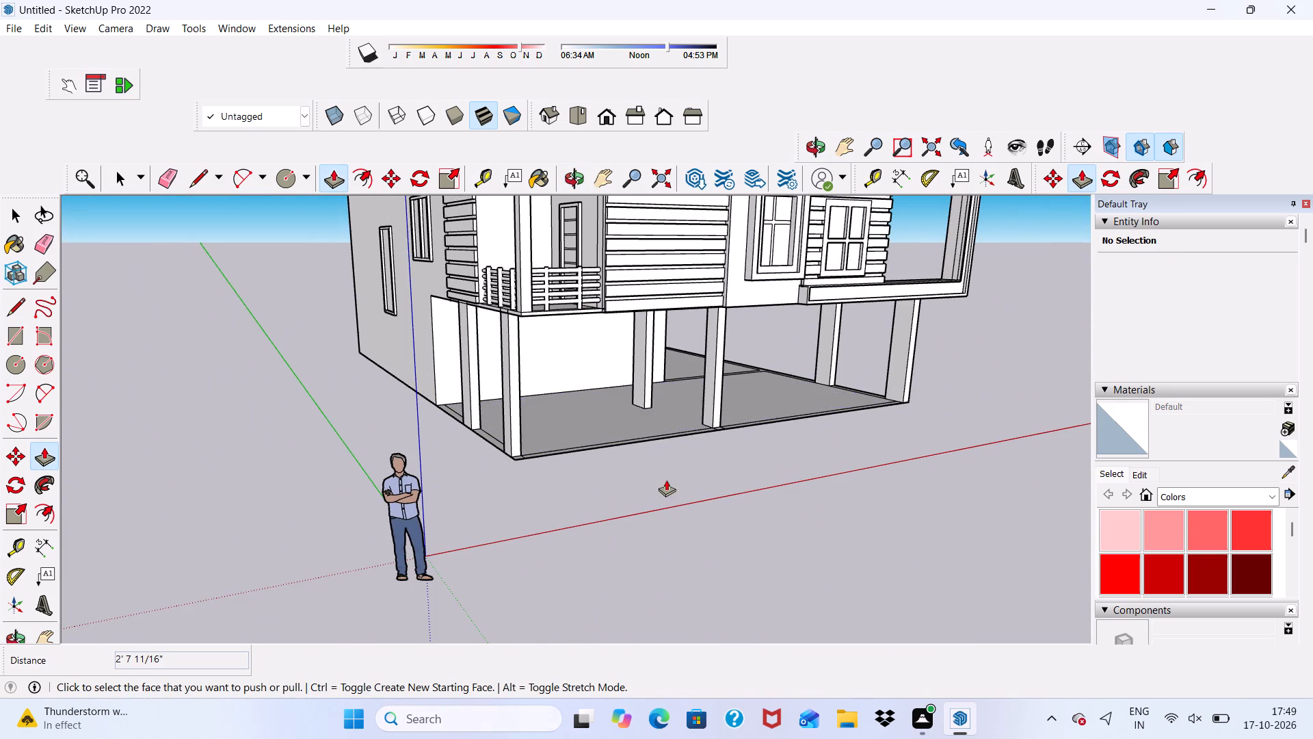
{"action": "key", "text": "space"}
Erase the horizontal edges crossing two faces of the corner post just above the upper balcony floor.
{"action": "scroll", "coordinate": [663, 471], "scroll_direction": "up", "scroll_amount": 1}
{"action": "scroll", "coordinate": [612, 429], "scroll_direction": "down", "scroll_amount": 11}
{"action": "scroll", "coordinate": [576, 322], "scroll_direction": "up", "scroll_amount": 10}
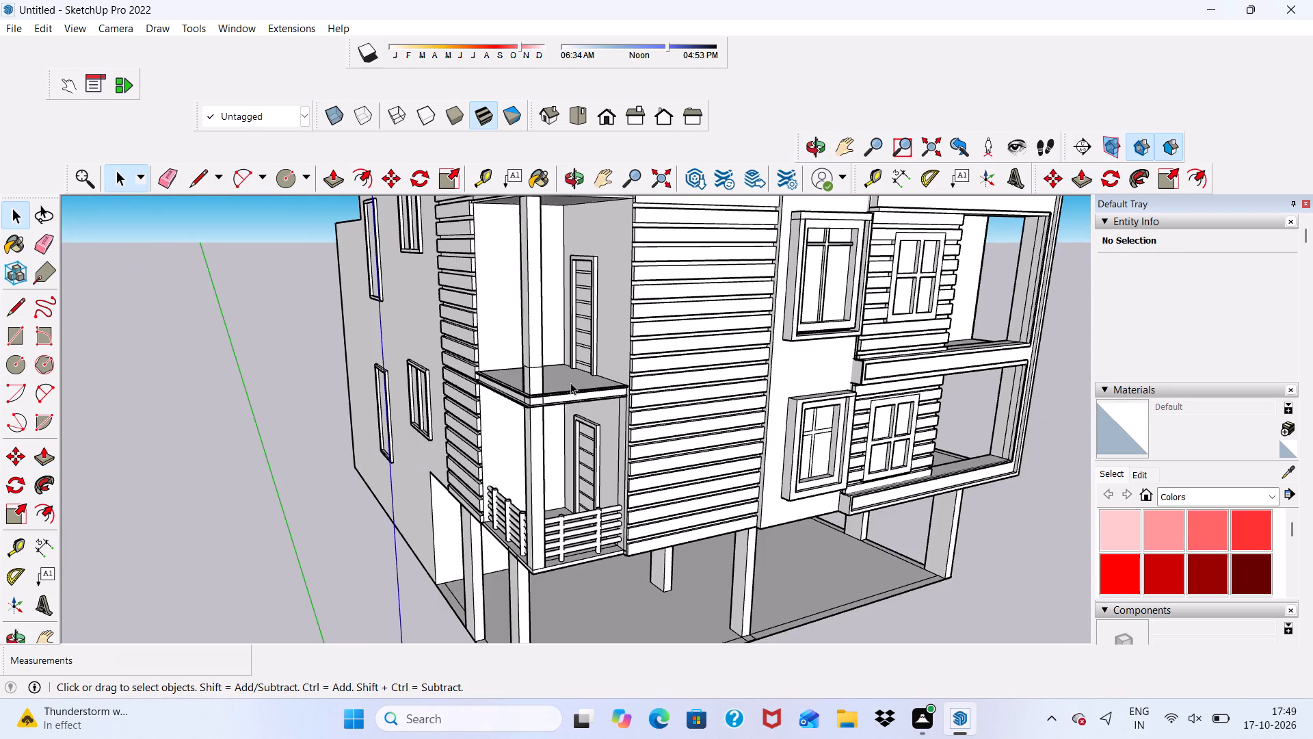
{"action": "middle_click_drag", "start_coordinate": [568, 404], "coordinate": [468, 443]}
{"action": "scroll", "coordinate": [501, 398], "scroll_direction": "up", "scroll_amount": 5}
{"action": "middle_click_drag", "start_coordinate": [586, 410], "coordinate": [443, 374]}
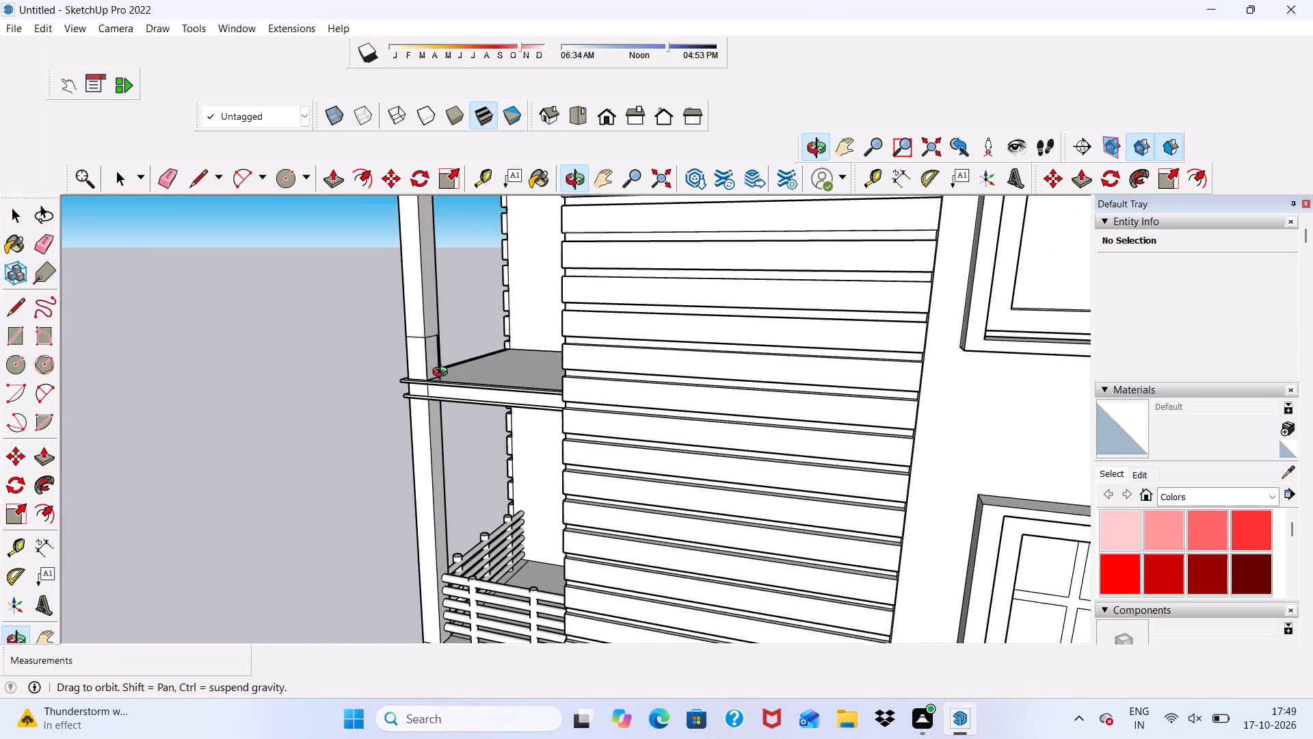
{"action": "middle_click_drag", "start_coordinate": [443, 374], "coordinate": [440, 381]}
{"action": "left_click", "coordinate": [172, 174]}
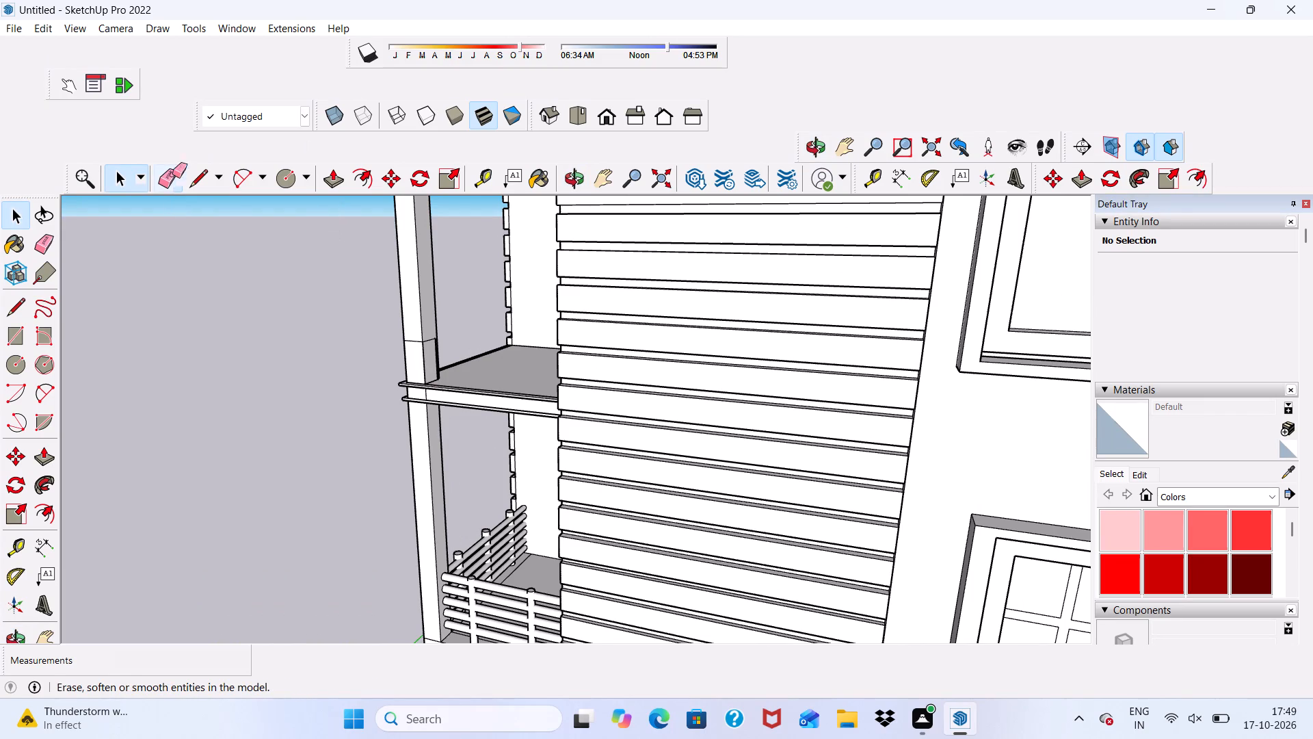
{"action": "scroll", "coordinate": [304, 409], "scroll_direction": "up", "scroll_amount": 4}
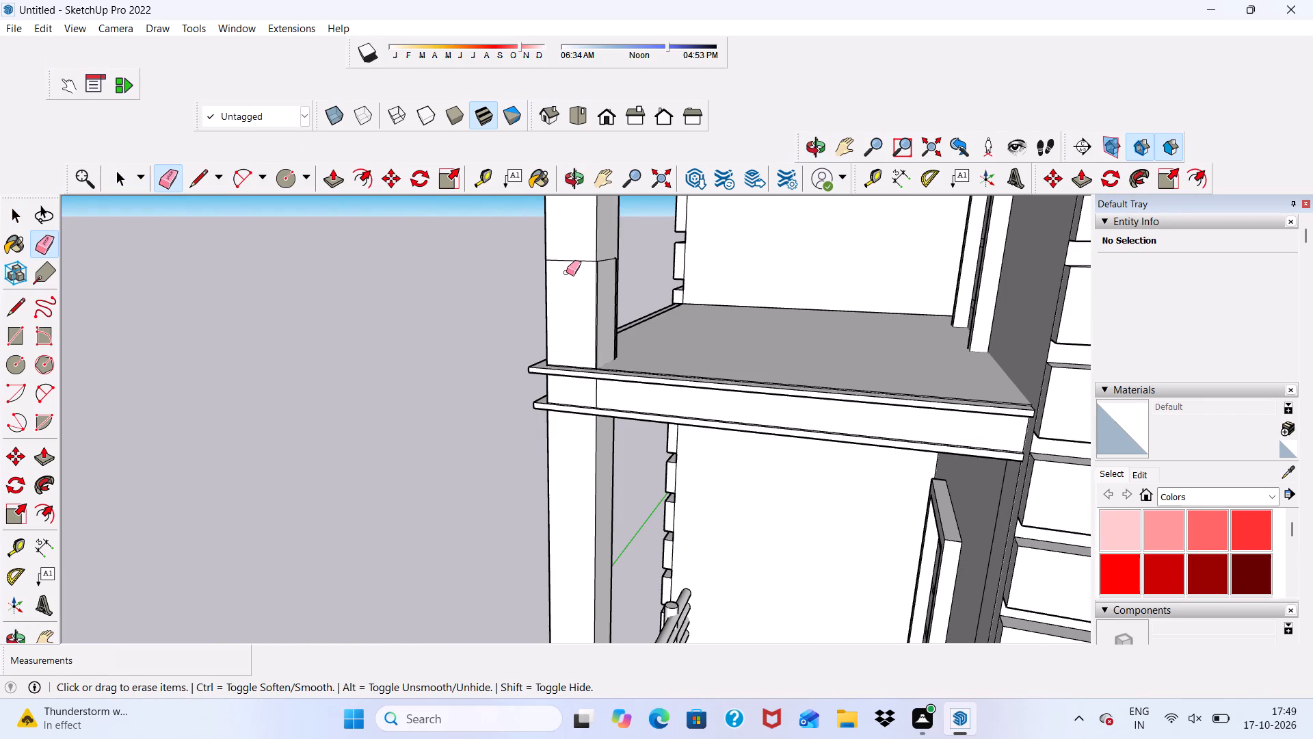
{"action": "left_click_drag", "start_coordinate": [566, 255], "coordinate": [563, 290]}
{"action": "left_click", "coordinate": [604, 261]}
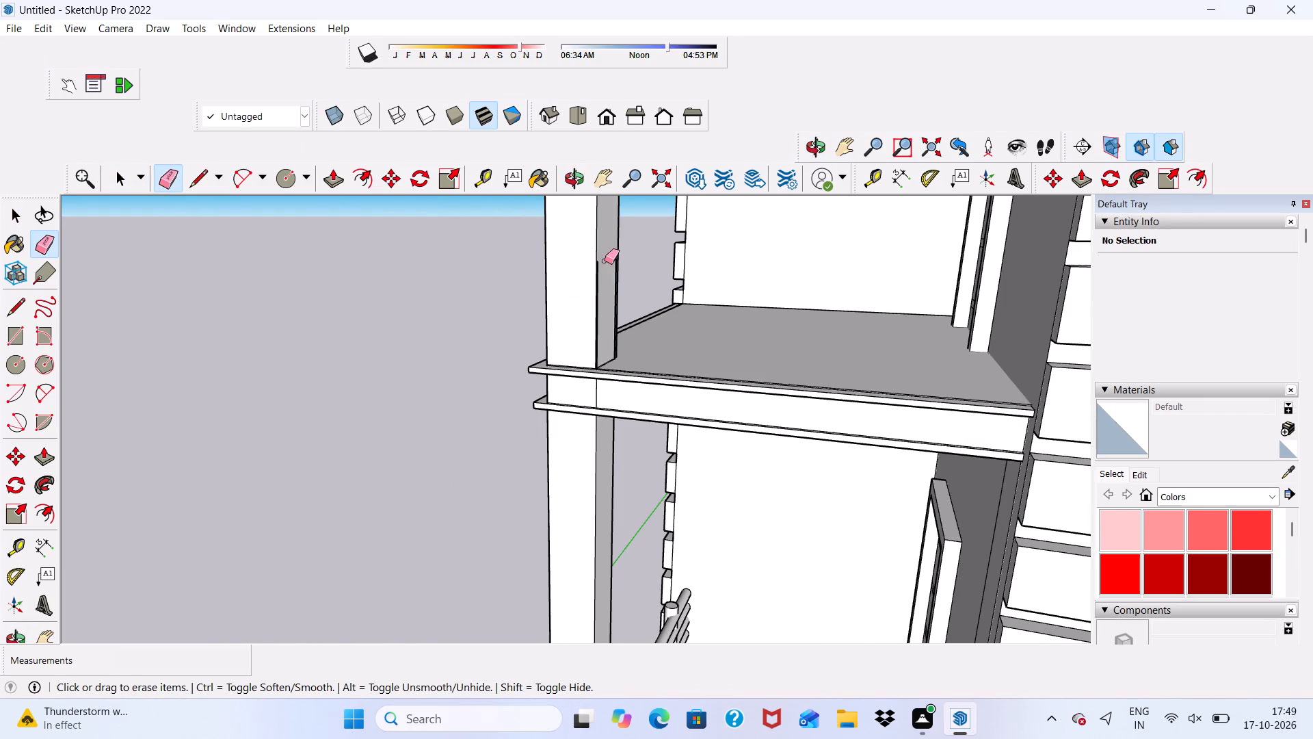
Erase the leftover vertical edges and short stub lines on the corner post's inner face above the upper balcony floor.
{"action": "scroll", "coordinate": [602, 315], "scroll_direction": "up", "scroll_amount": 5}
{"action": "middle_click_drag", "start_coordinate": [602, 316], "coordinate": [383, 378]}
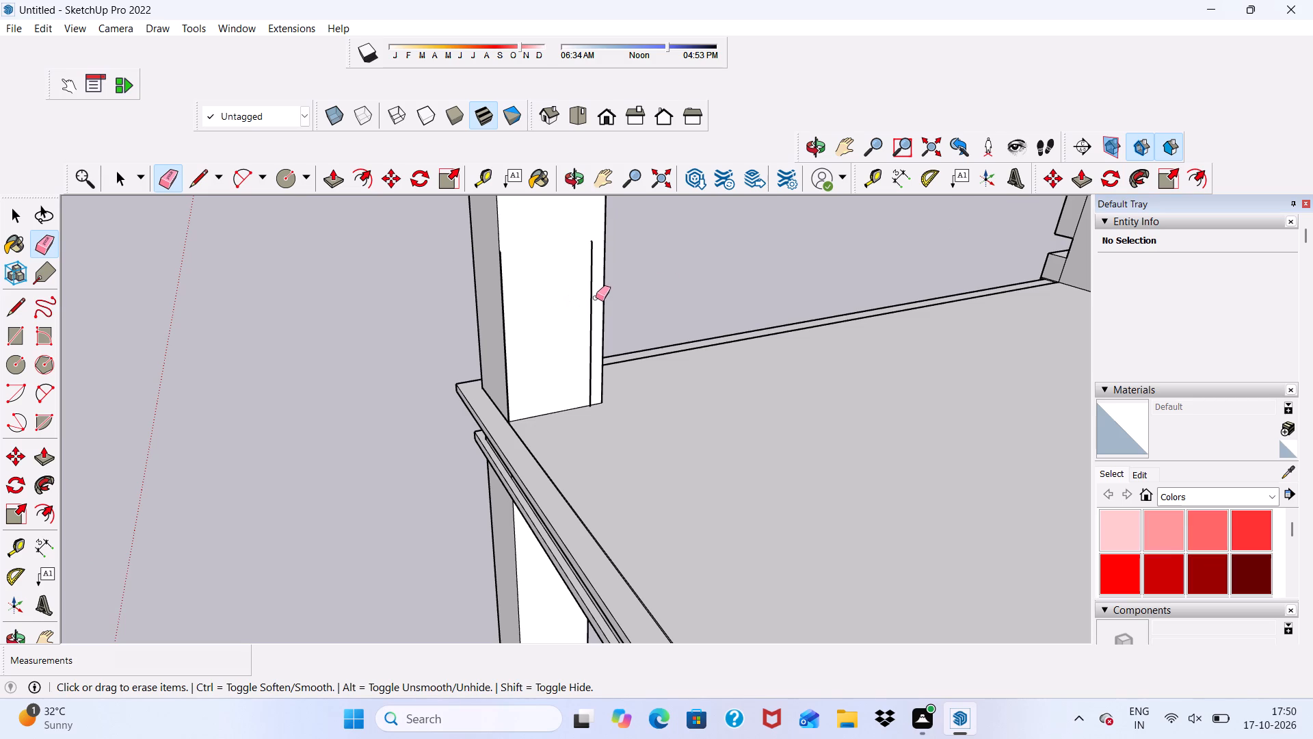
{"action": "left_click_drag", "start_coordinate": [595, 299], "coordinate": [588, 302]}
{"action": "scroll", "coordinate": [488, 271], "scroll_direction": "up", "scroll_amount": 9}
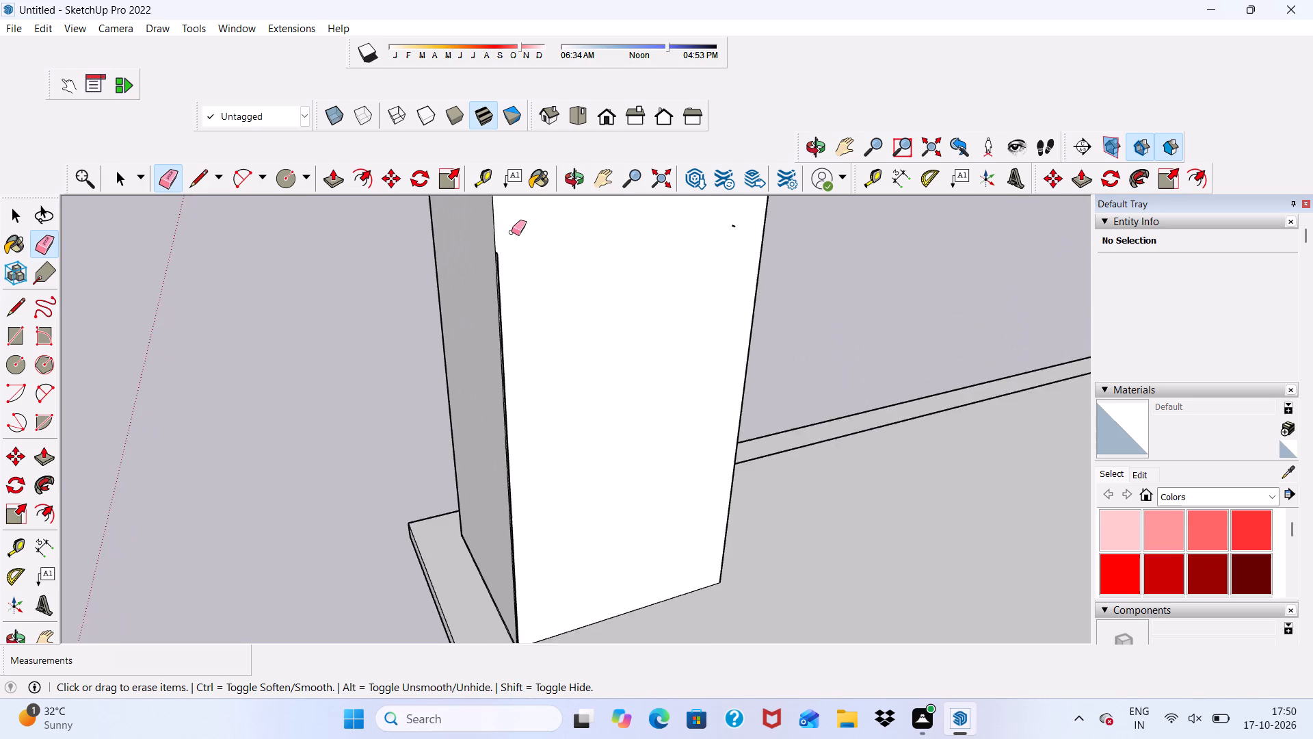
{"action": "scroll", "coordinate": [512, 232], "scroll_direction": "up", "scroll_amount": 12}
{"action": "left_click", "coordinate": [500, 263]}
{"action": "scroll", "coordinate": [500, 254], "scroll_direction": "down", "scroll_amount": 2}
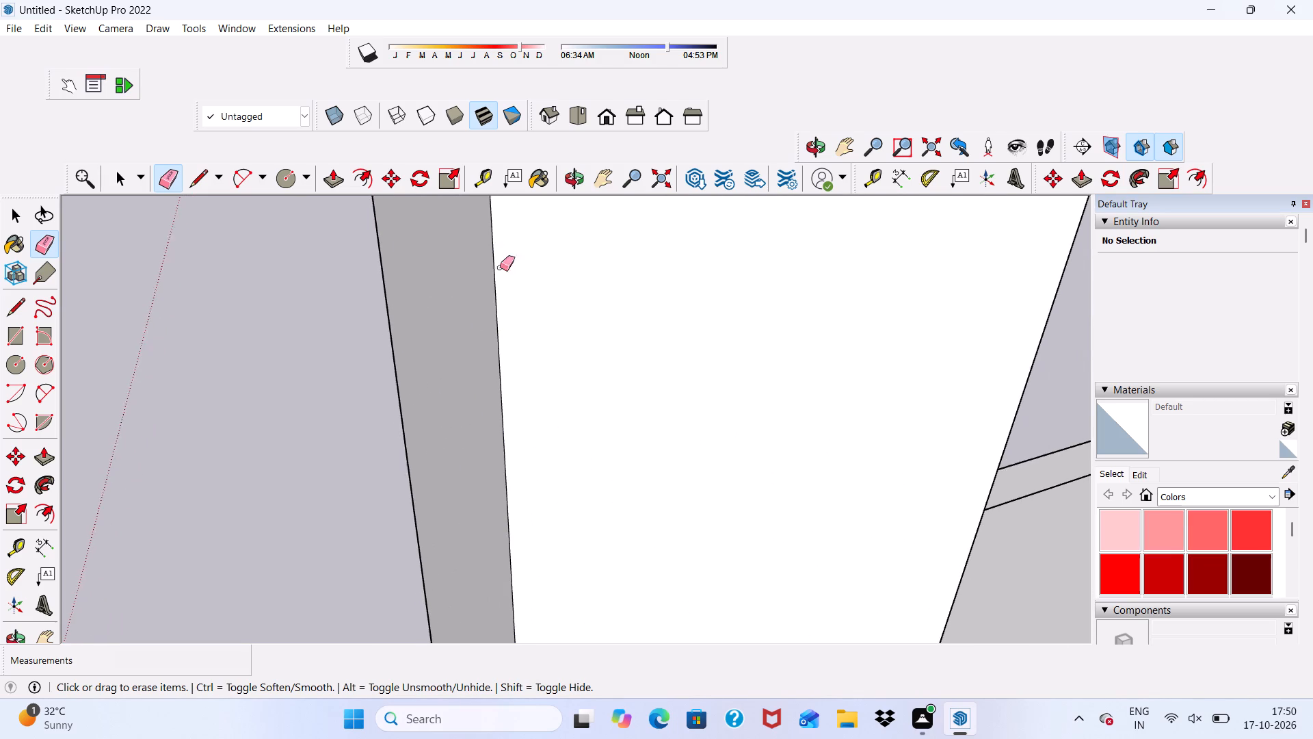
{"action": "scroll", "coordinate": [500, 268], "scroll_direction": "down", "scroll_amount": 10}
{"action": "scroll", "coordinate": [537, 270], "scroll_direction": "up", "scroll_amount": 11}
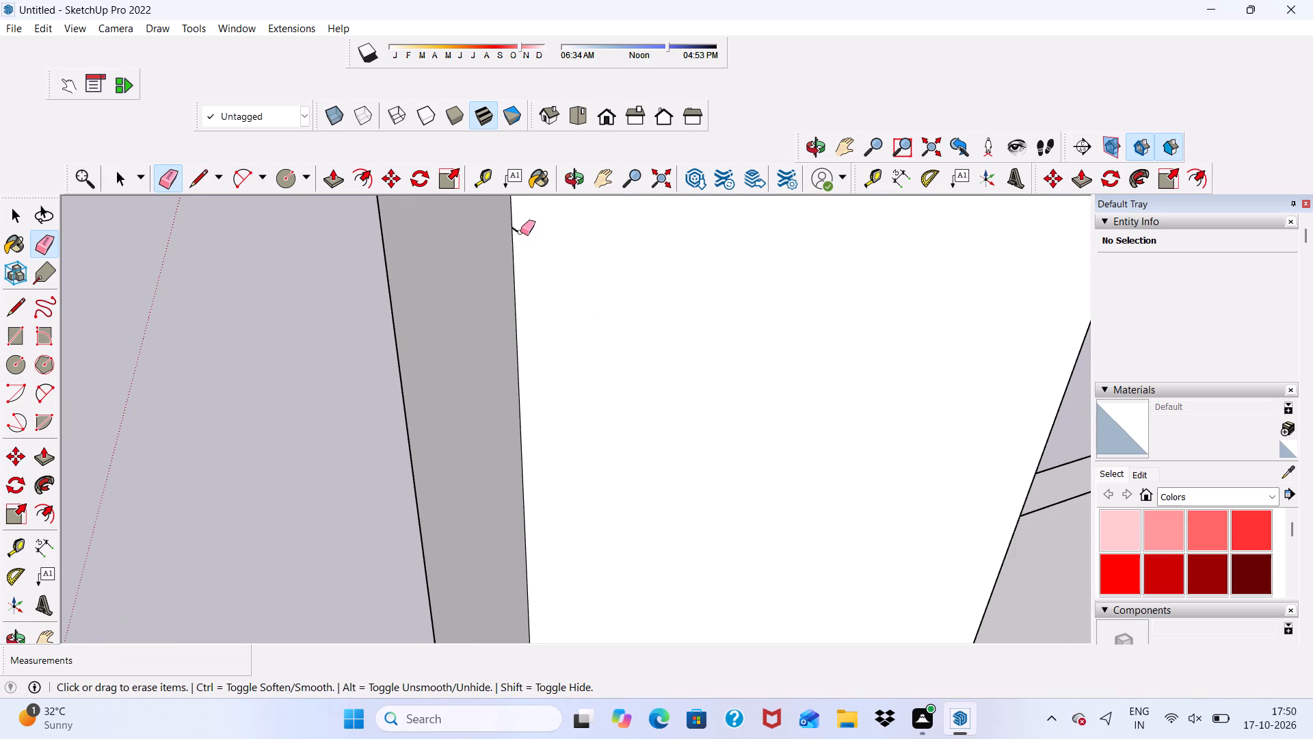
{"action": "left_click", "coordinate": [516, 230]}
{"action": "scroll", "coordinate": [584, 300], "scroll_direction": "down", "scroll_amount": 2}
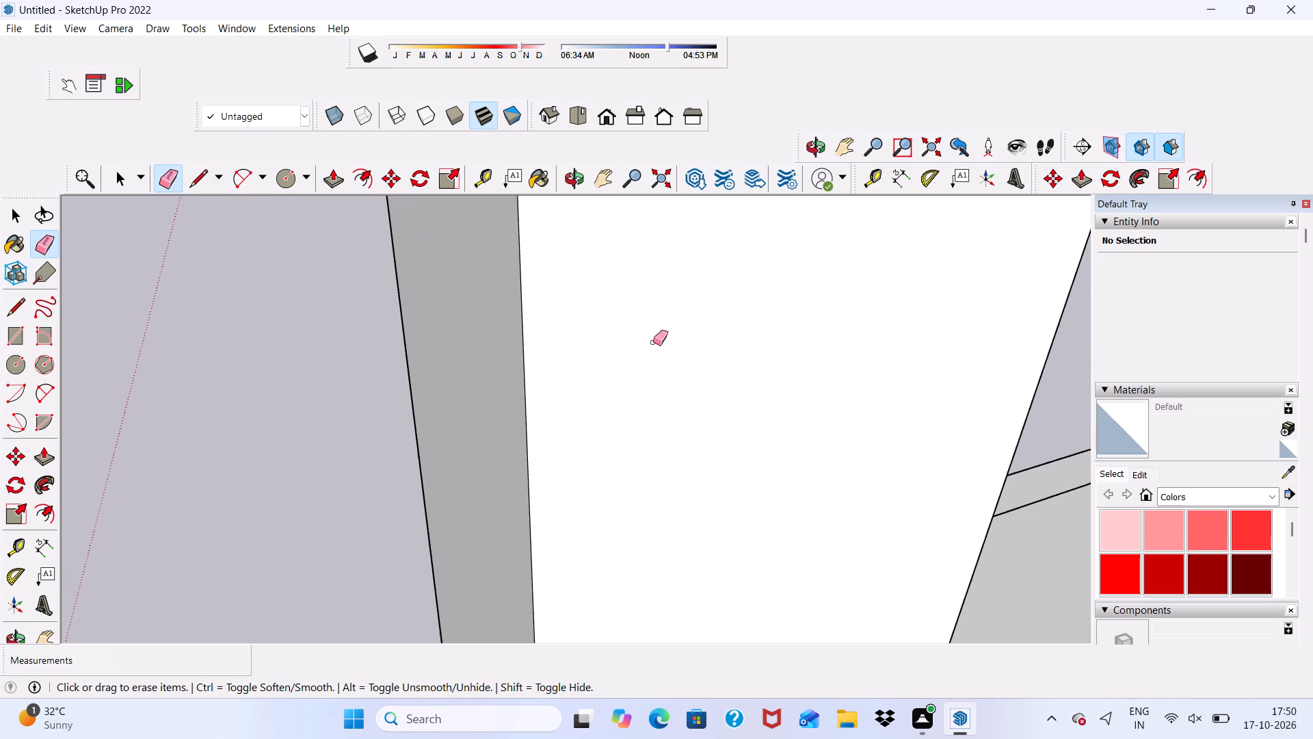
{"action": "scroll", "coordinate": [653, 342], "scroll_direction": "down", "scroll_amount": 10}
{"action": "left_click_drag", "start_coordinate": [797, 265], "coordinate": [793, 289]}
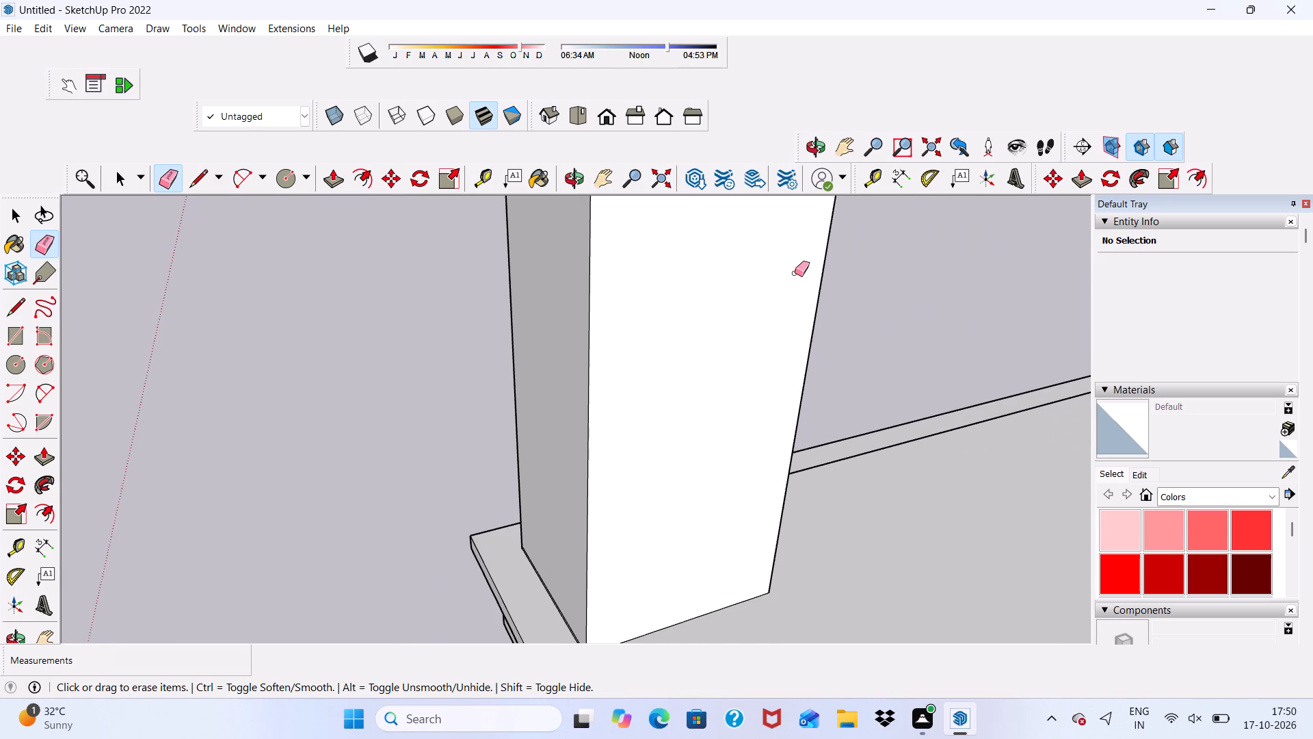
{"action": "scroll", "coordinate": [741, 286], "scroll_direction": "down", "scroll_amount": 12}
{"action": "key", "text": "space"}
Copy the lower balcony's top front rail about 7' 10" straight up to just above the upper balcony floor.
{"action": "scroll", "coordinate": [823, 415], "scroll_direction": "down", "scroll_amount": 7}
{"action": "scroll", "coordinate": [789, 536], "scroll_direction": "down", "scroll_amount": 1}
{"action": "middle_click_drag", "start_coordinate": [789, 610], "coordinate": [788, 503]}
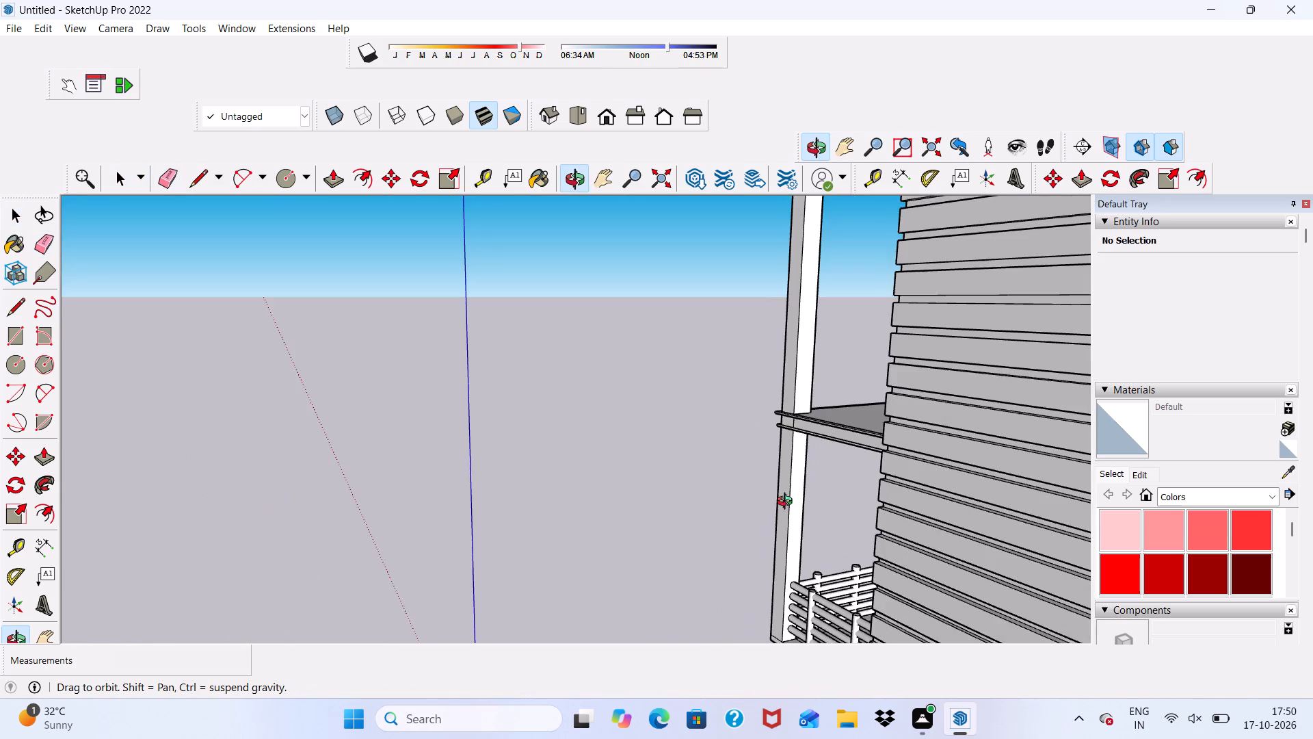
{"action": "middle_click_drag", "start_coordinate": [788, 503], "coordinate": [790, 551]}
{"action": "scroll", "coordinate": [792, 603], "scroll_direction": "up", "scroll_amount": 5}
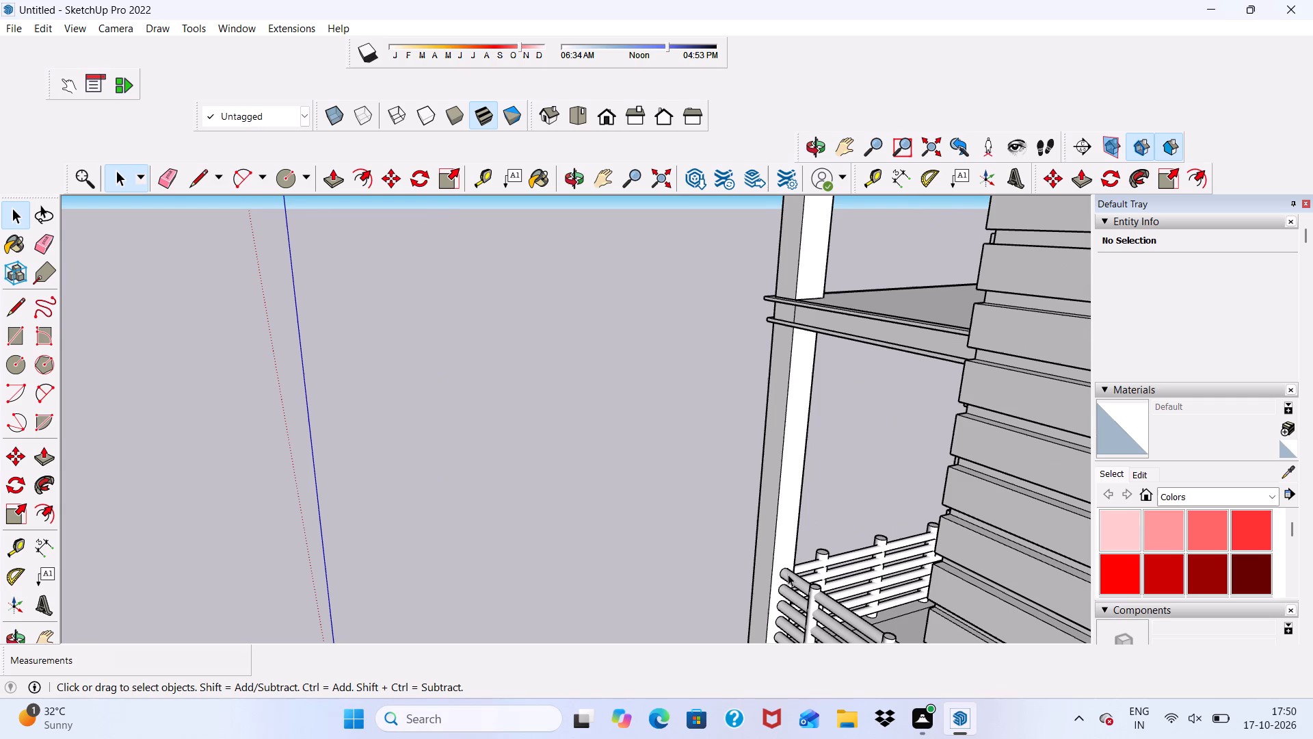
{"action": "scroll", "coordinate": [788, 574], "scroll_direction": "down", "scroll_amount": 5}
{"action": "middle_click_drag", "start_coordinate": [788, 574], "coordinate": [1008, 588]}
{"action": "scroll", "coordinate": [758, 532], "scroll_direction": "up", "scroll_amount": 1}
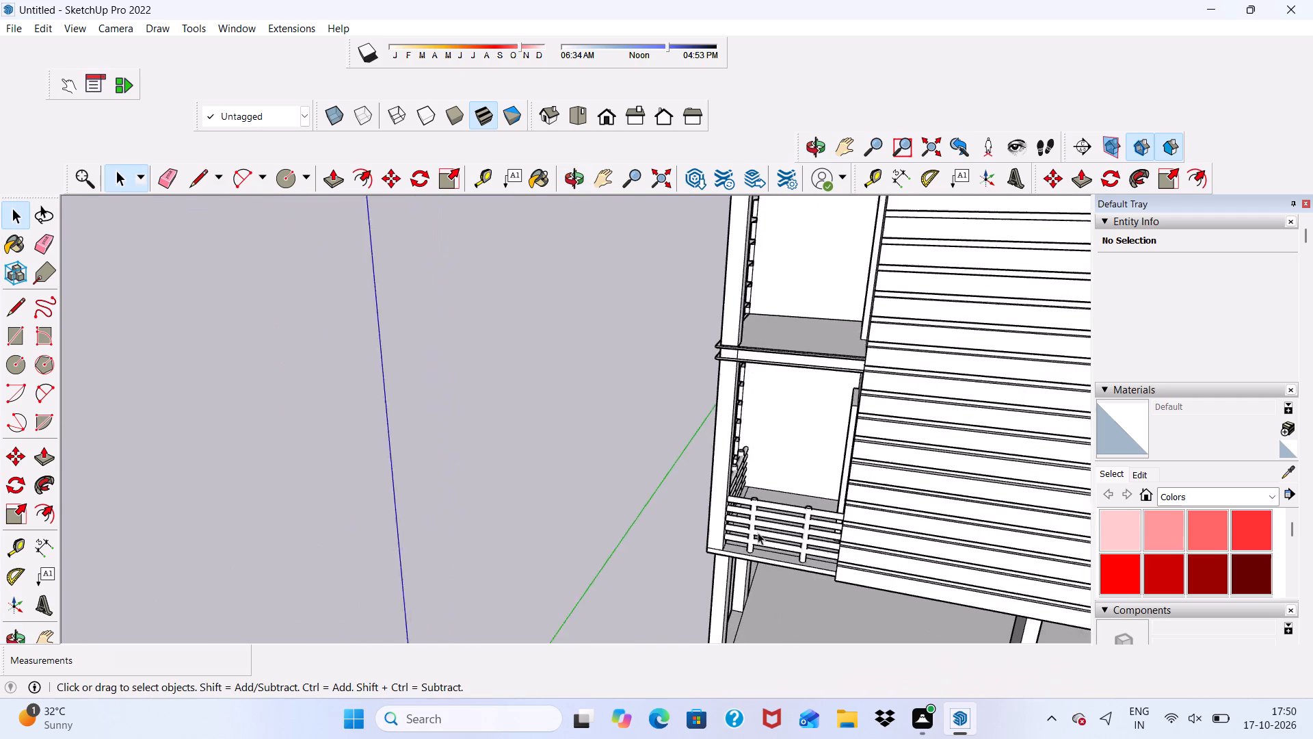
{"action": "scroll", "coordinate": [758, 532], "scroll_direction": "up", "scroll_amount": 9}
{"action": "double_click", "coordinate": [702, 490]}
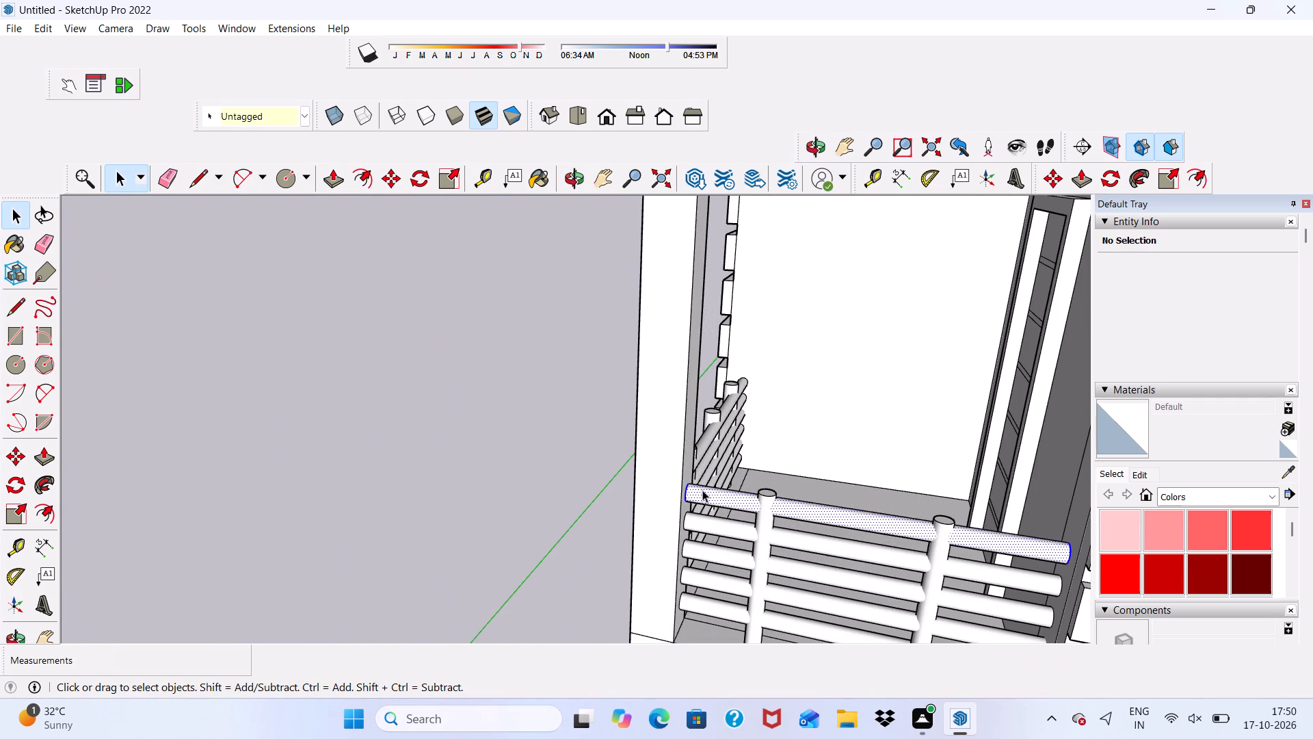
{"action": "left_click", "coordinate": [397, 176]}
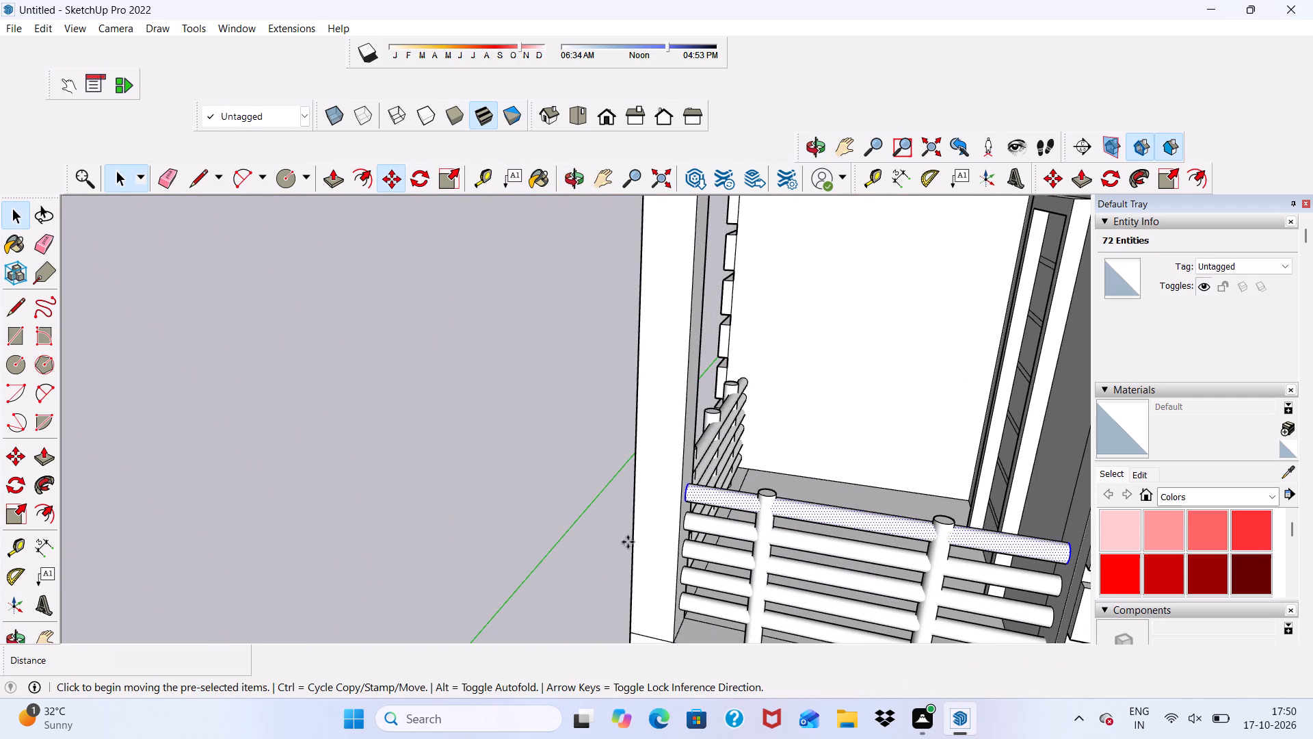
{"action": "scroll", "coordinate": [757, 569], "scroll_direction": "up", "scroll_amount": 2}
{"action": "left_click", "coordinate": [682, 487]}
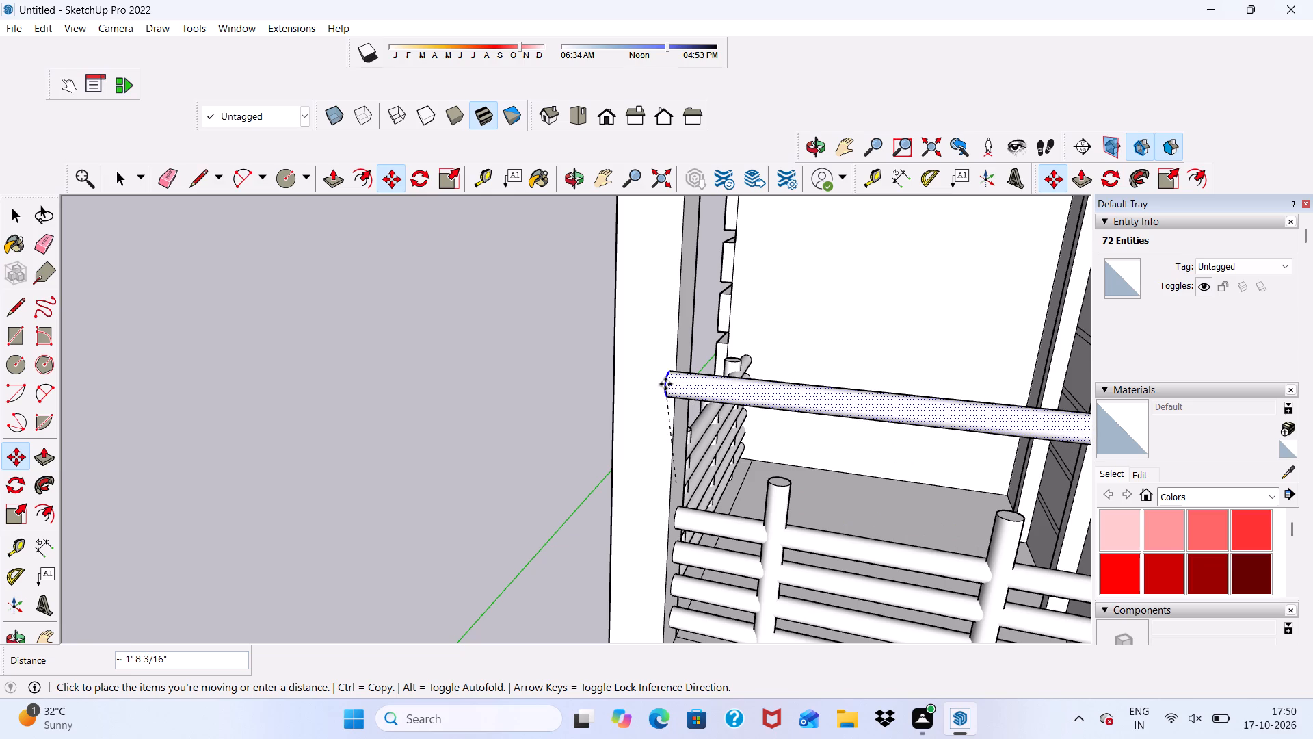
{"action": "scroll", "coordinate": [665, 384], "scroll_direction": "down", "scroll_amount": 13}
{"action": "scroll", "coordinate": [660, 274], "scroll_direction": "down", "scroll_amount": 3}
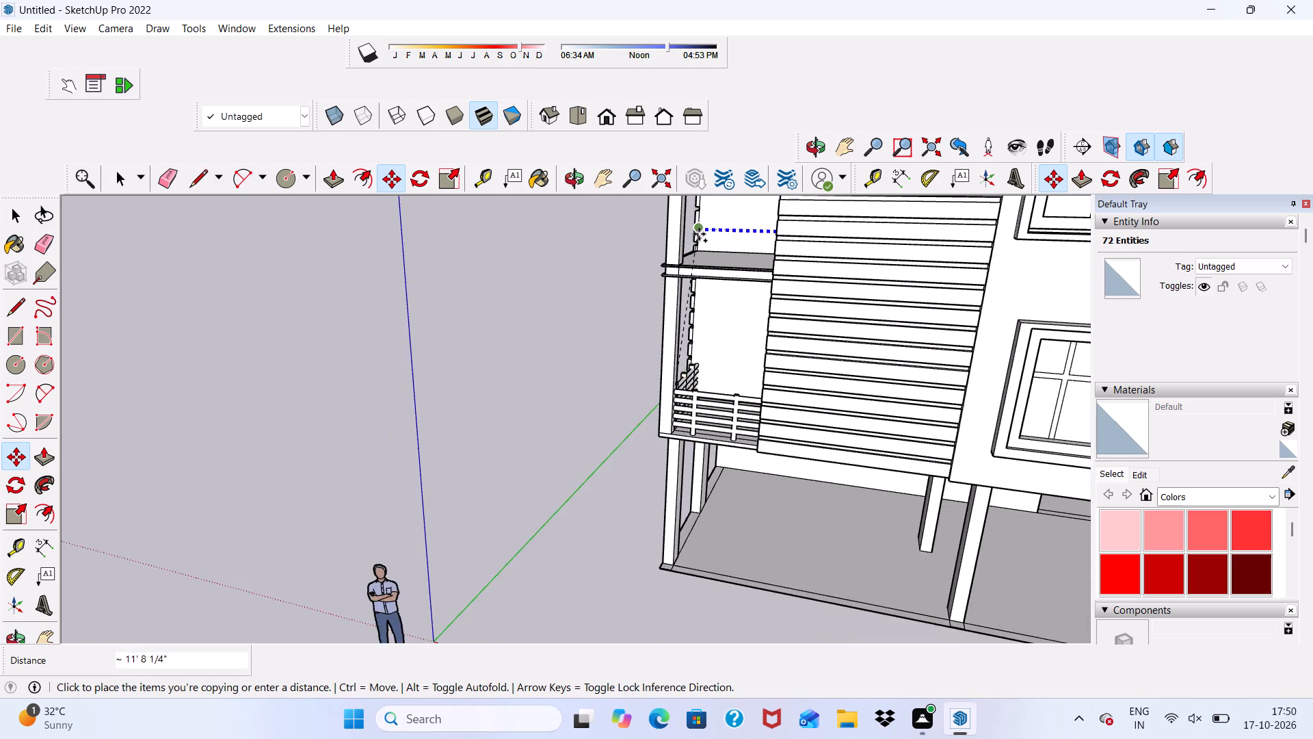
{"action": "scroll", "coordinate": [699, 234], "scroll_direction": "up", "scroll_amount": 4}
{"action": "scroll", "coordinate": [682, 292], "scroll_direction": "up", "scroll_amount": 4}
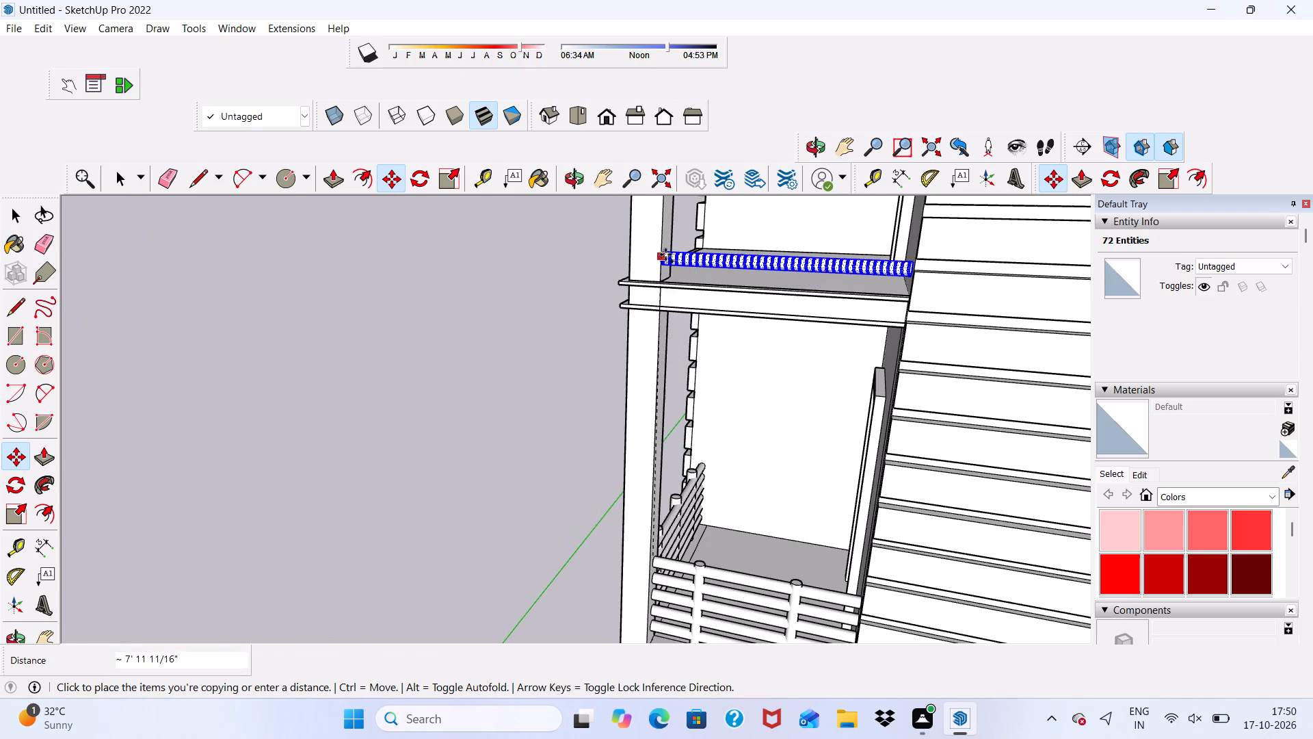
{"action": "scroll", "coordinate": [665, 255], "scroll_direction": "up", "scroll_amount": 4}
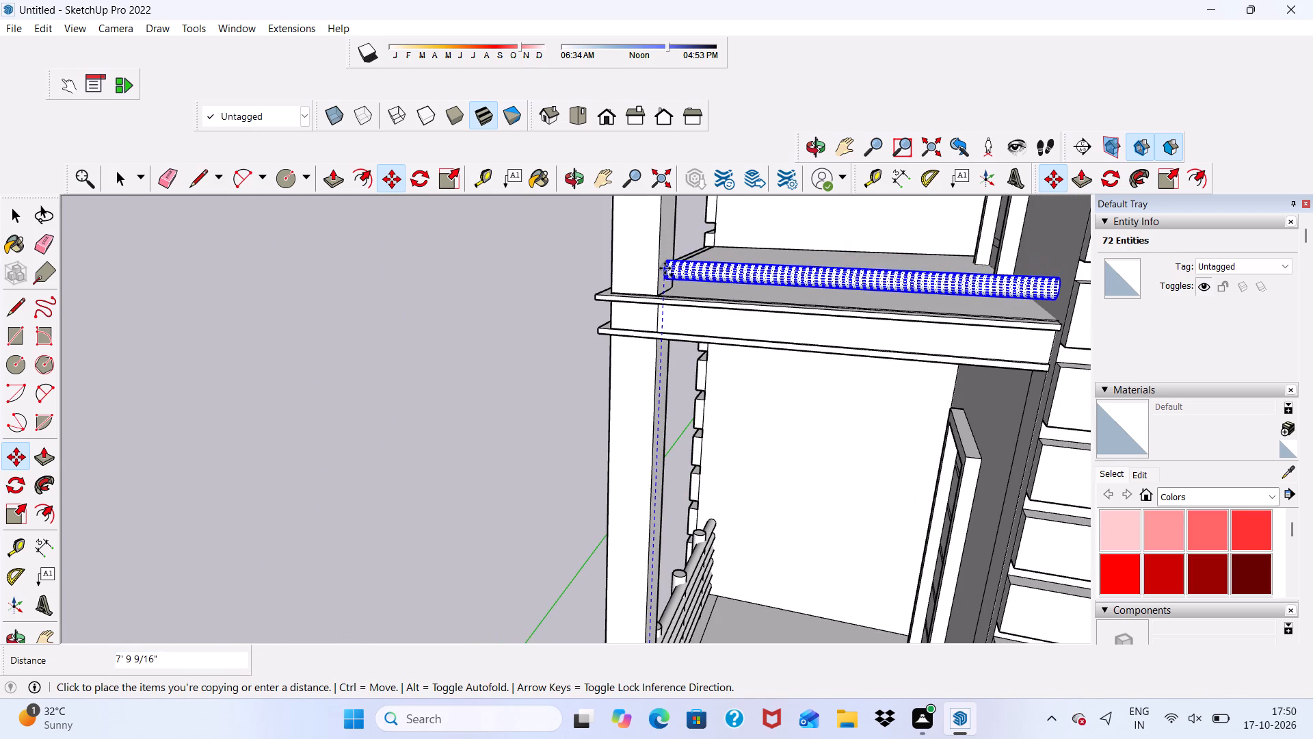
{"action": "left_click", "coordinate": [663, 265]}
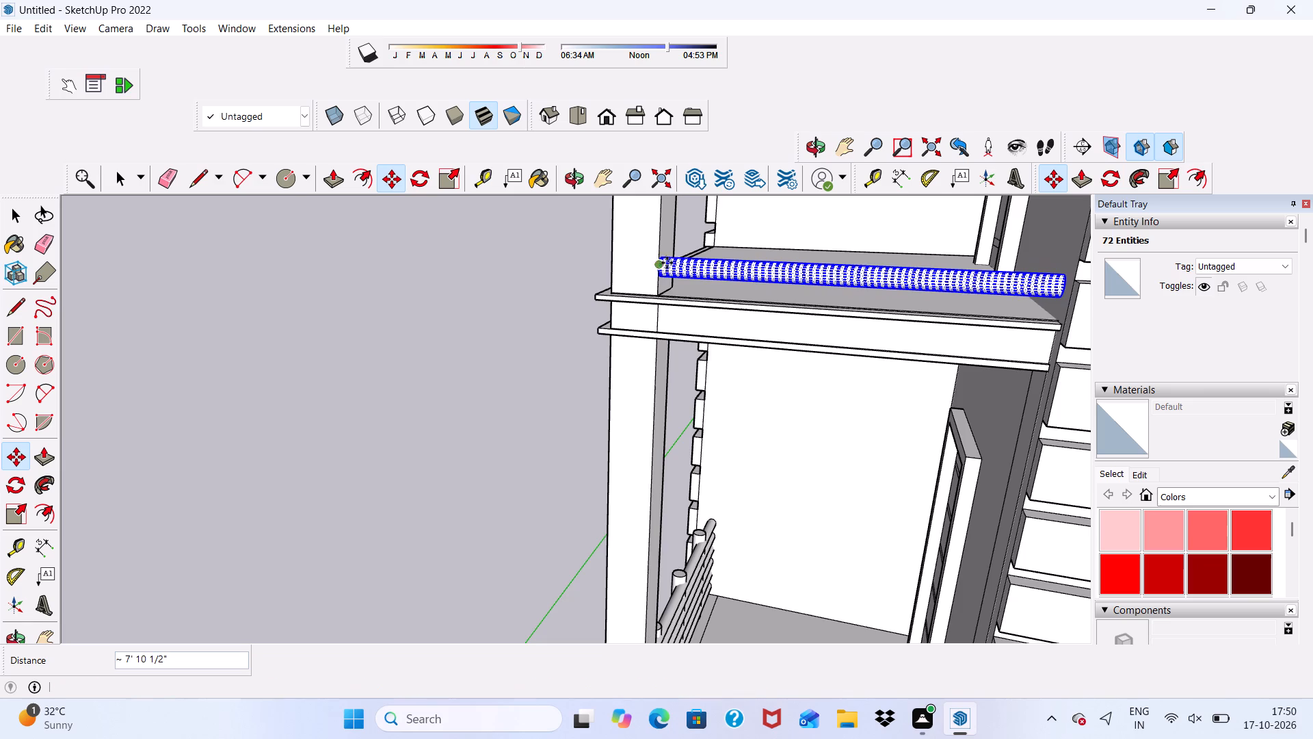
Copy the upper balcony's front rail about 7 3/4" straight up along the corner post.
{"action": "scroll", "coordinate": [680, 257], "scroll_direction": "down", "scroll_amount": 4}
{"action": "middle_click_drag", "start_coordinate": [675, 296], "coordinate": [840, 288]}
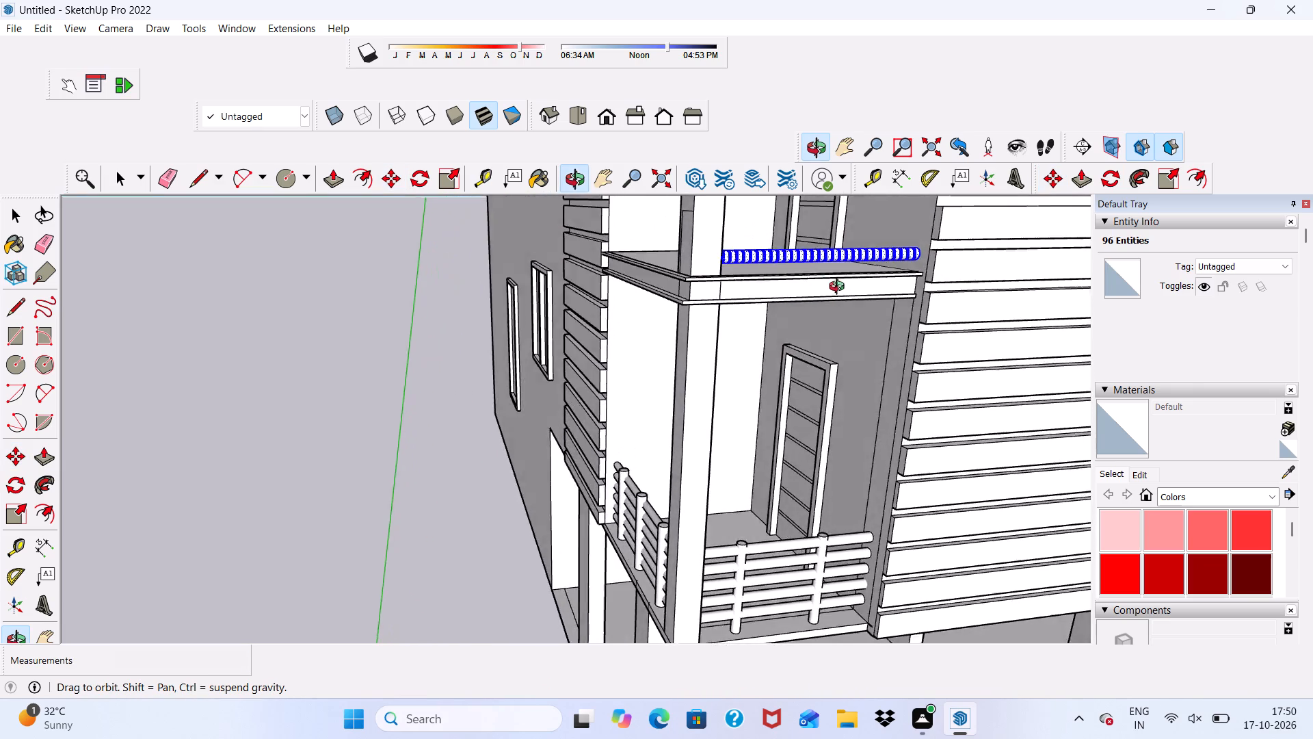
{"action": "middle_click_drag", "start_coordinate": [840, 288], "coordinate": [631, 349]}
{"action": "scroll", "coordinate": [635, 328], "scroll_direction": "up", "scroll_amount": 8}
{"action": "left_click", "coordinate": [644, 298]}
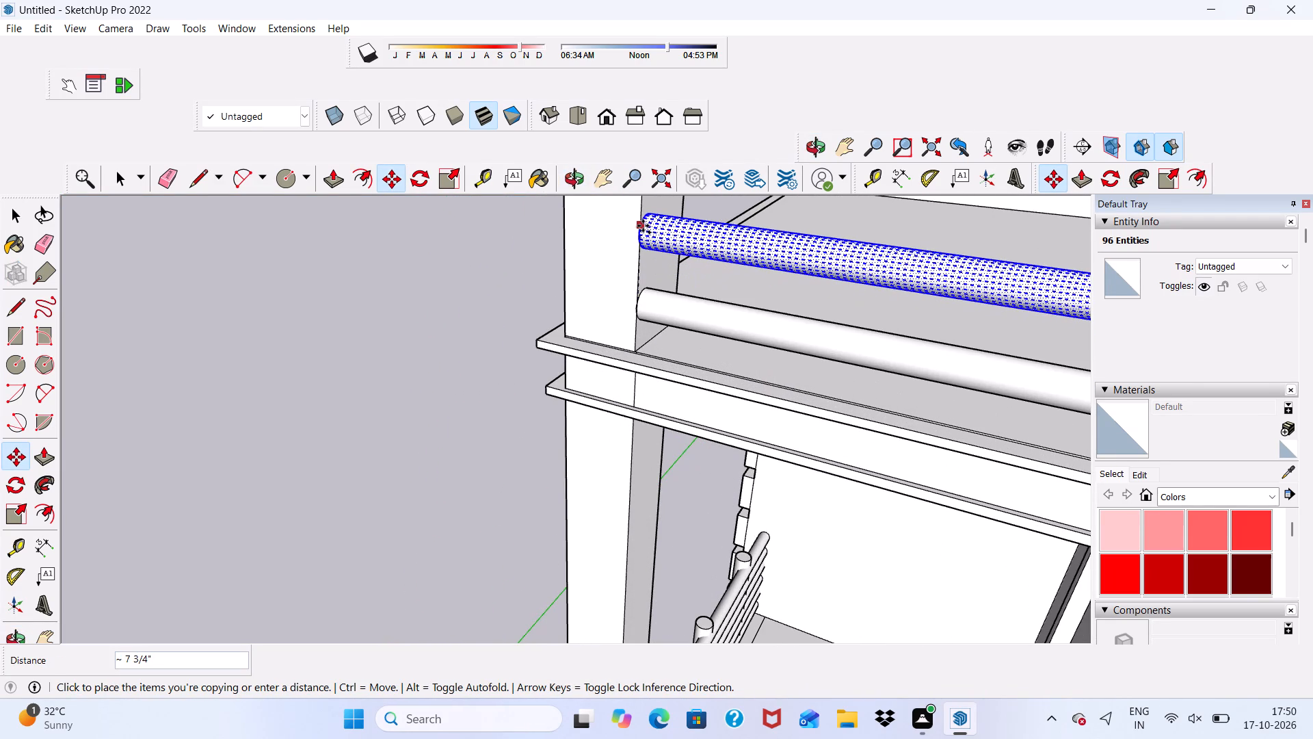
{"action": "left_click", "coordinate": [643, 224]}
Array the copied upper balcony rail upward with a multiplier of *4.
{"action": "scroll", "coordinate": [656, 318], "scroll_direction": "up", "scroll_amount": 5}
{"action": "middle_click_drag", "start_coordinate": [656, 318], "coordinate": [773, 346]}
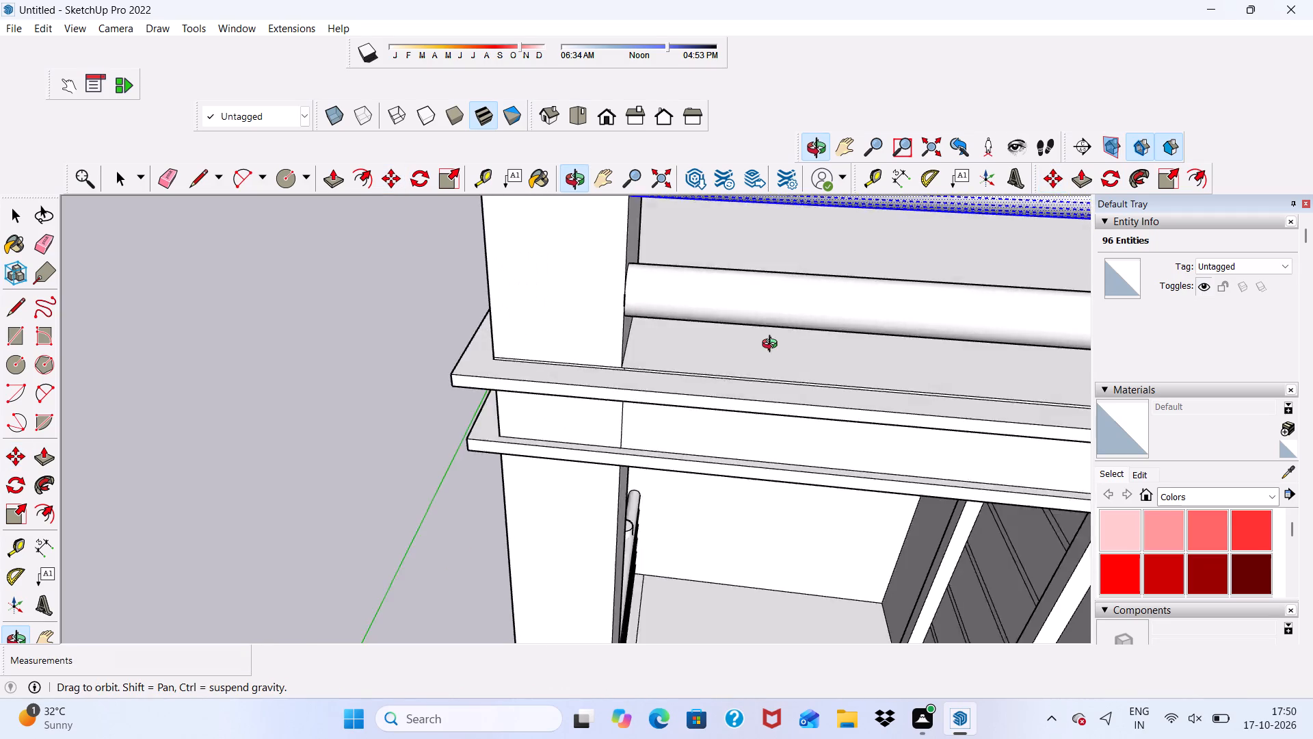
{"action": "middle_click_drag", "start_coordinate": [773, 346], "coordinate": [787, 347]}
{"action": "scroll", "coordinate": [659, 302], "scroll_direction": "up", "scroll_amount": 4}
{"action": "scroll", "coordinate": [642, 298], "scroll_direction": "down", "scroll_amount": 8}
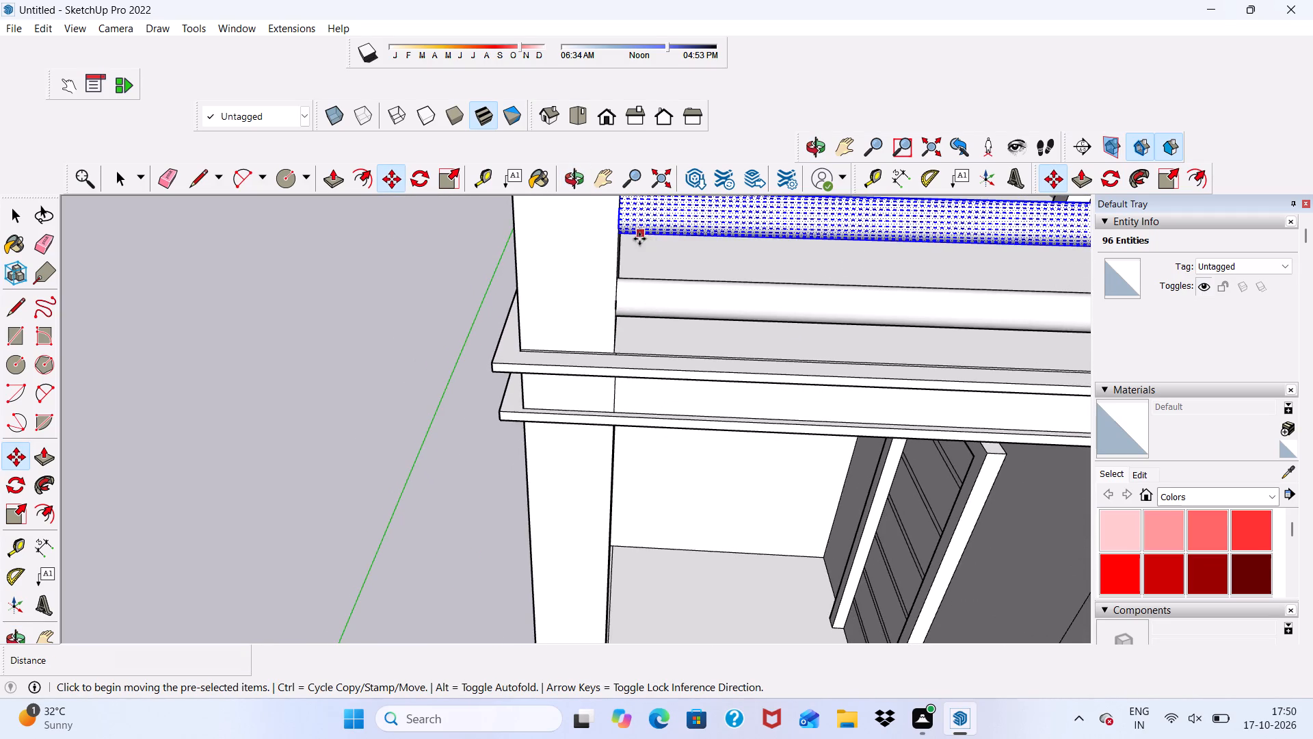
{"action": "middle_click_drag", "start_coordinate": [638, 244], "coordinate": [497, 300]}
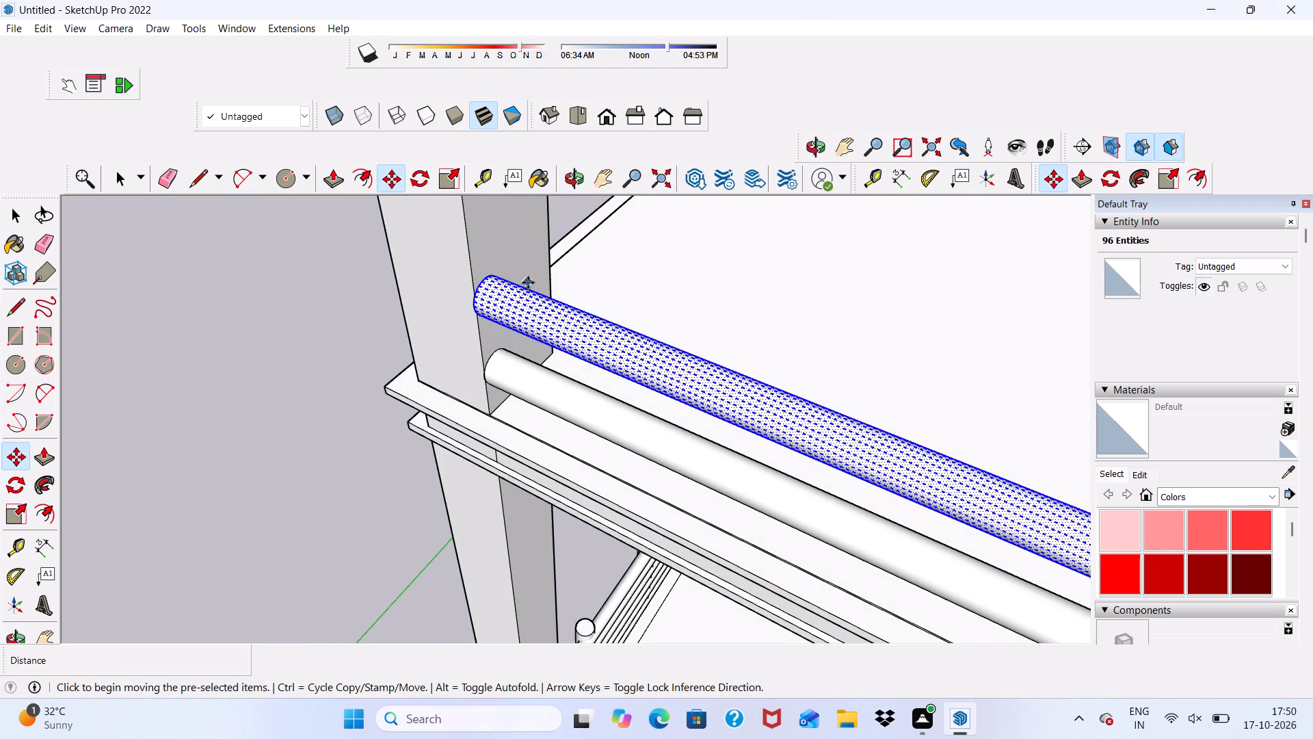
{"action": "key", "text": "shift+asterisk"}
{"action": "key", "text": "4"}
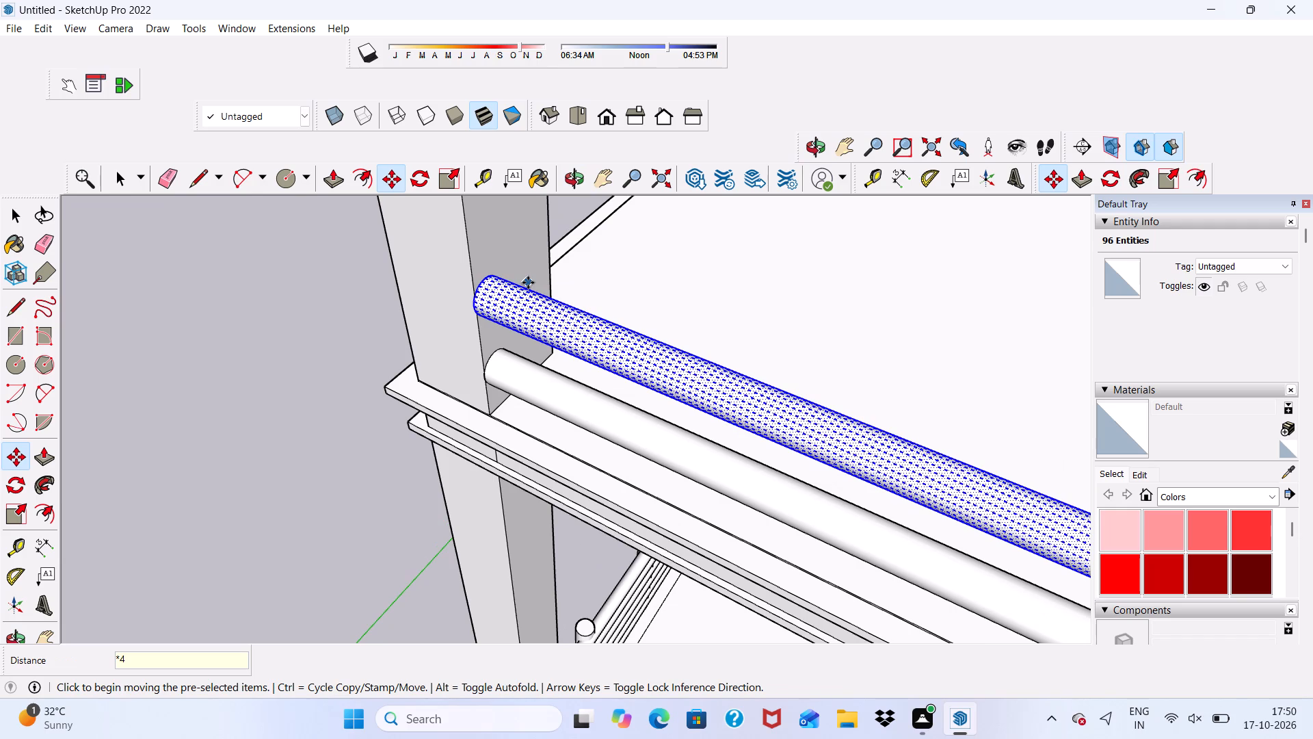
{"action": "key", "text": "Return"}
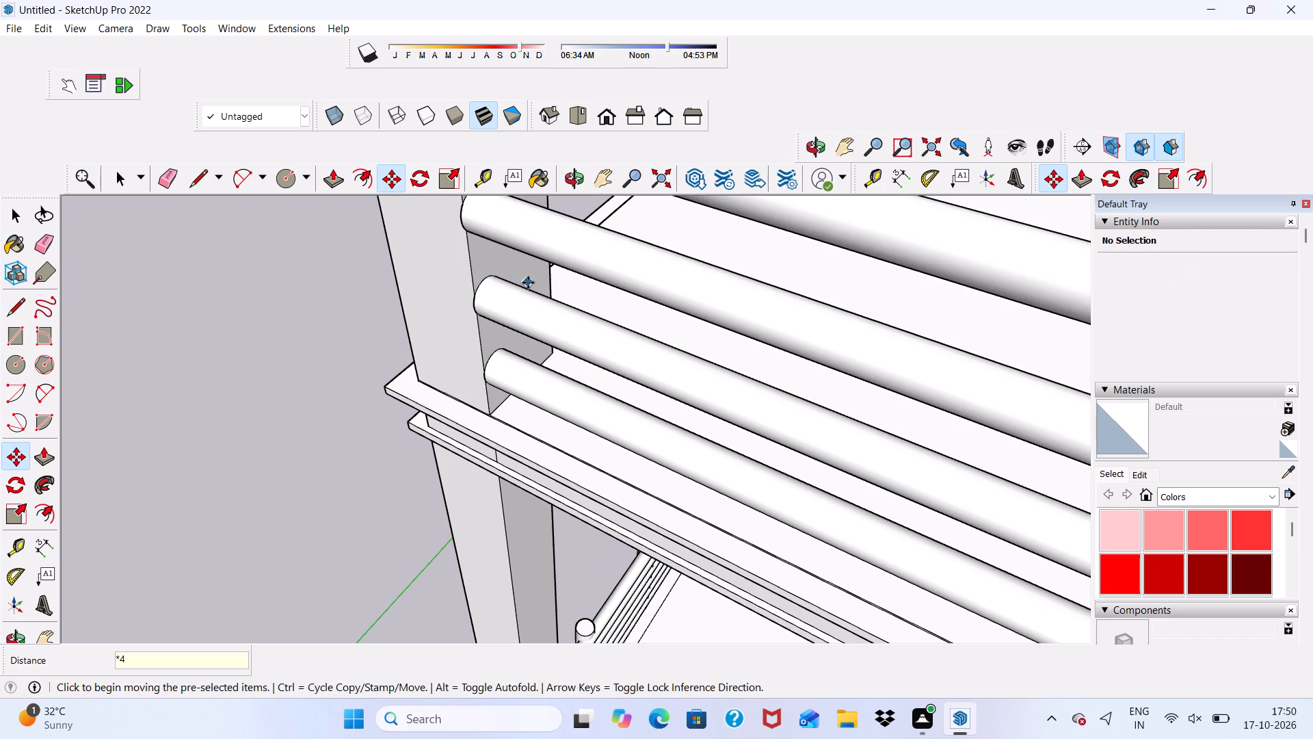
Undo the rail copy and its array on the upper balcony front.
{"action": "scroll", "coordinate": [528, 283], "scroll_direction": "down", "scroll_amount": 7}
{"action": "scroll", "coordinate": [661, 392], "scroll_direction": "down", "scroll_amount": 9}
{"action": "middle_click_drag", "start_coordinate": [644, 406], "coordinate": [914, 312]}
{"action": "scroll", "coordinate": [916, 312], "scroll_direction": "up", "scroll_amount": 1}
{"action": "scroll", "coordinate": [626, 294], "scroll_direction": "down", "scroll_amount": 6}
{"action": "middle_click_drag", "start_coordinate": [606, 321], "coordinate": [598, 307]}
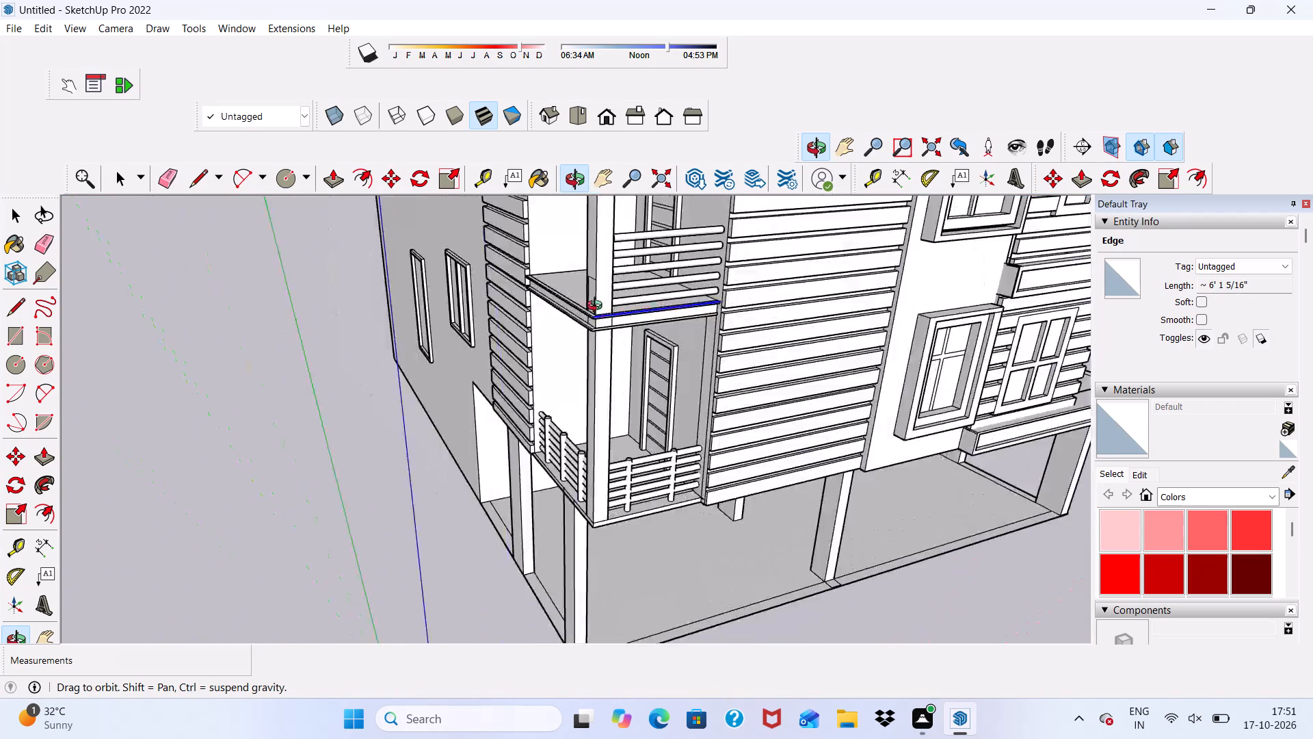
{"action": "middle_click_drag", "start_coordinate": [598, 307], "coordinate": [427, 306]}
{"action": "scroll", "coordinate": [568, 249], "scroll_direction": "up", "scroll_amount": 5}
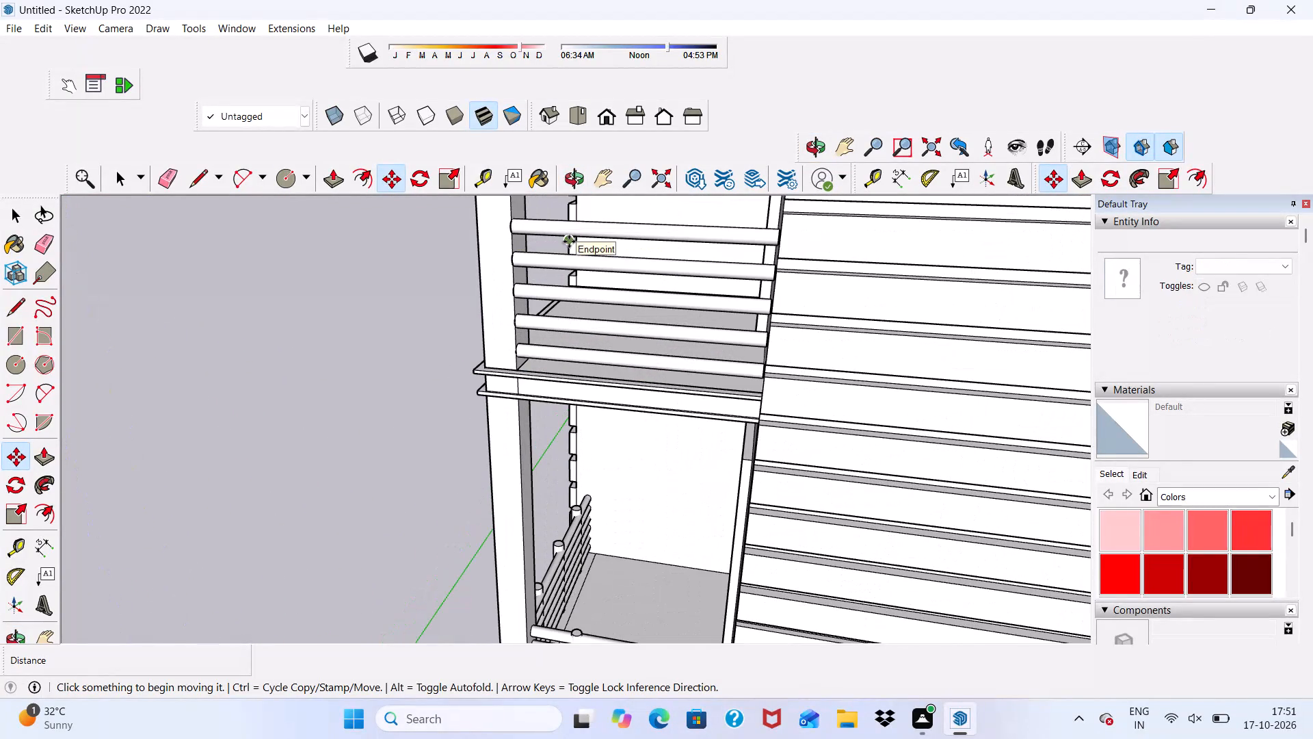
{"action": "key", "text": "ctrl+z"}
Move the upper balcony's single front rail up about 13/16".
{"action": "scroll", "coordinate": [539, 321], "scroll_direction": "up", "scroll_amount": 5}
{"action": "key", "text": "space"}
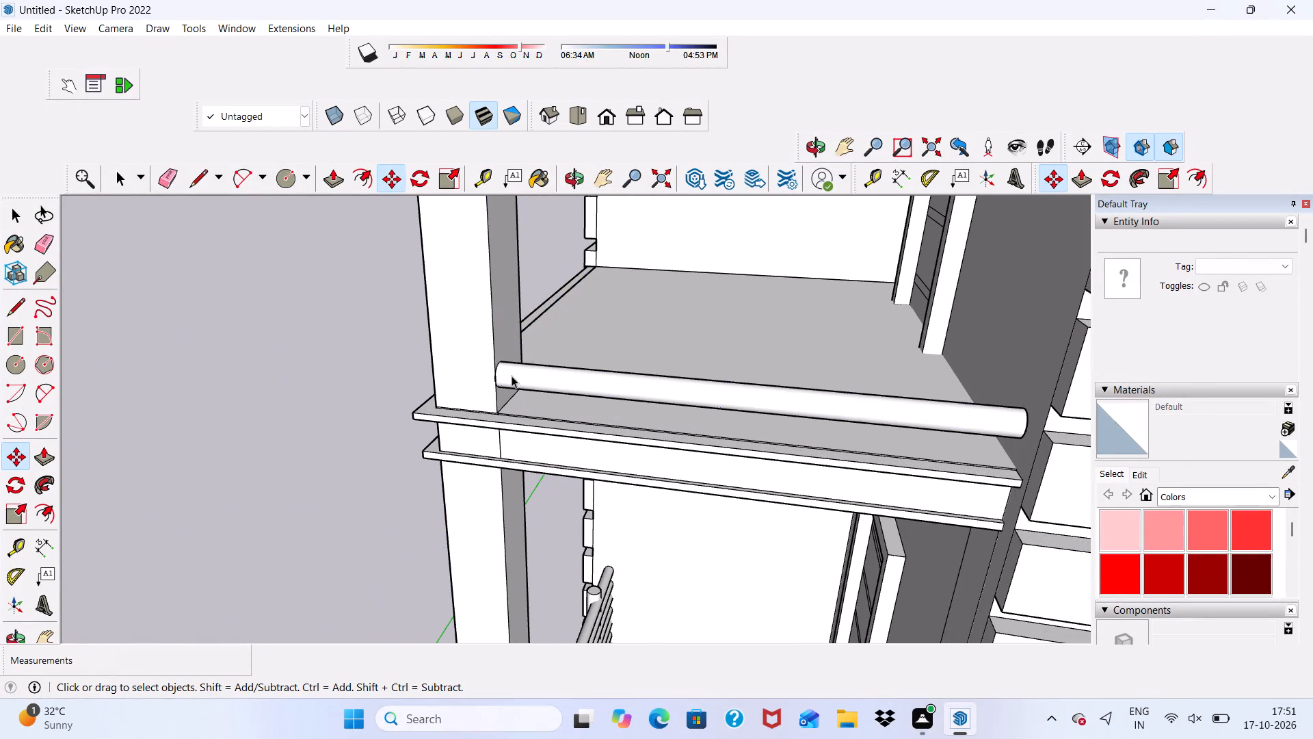
{"action": "triple_click", "coordinate": [512, 376]}
{"action": "left_click", "coordinate": [262, 337]}
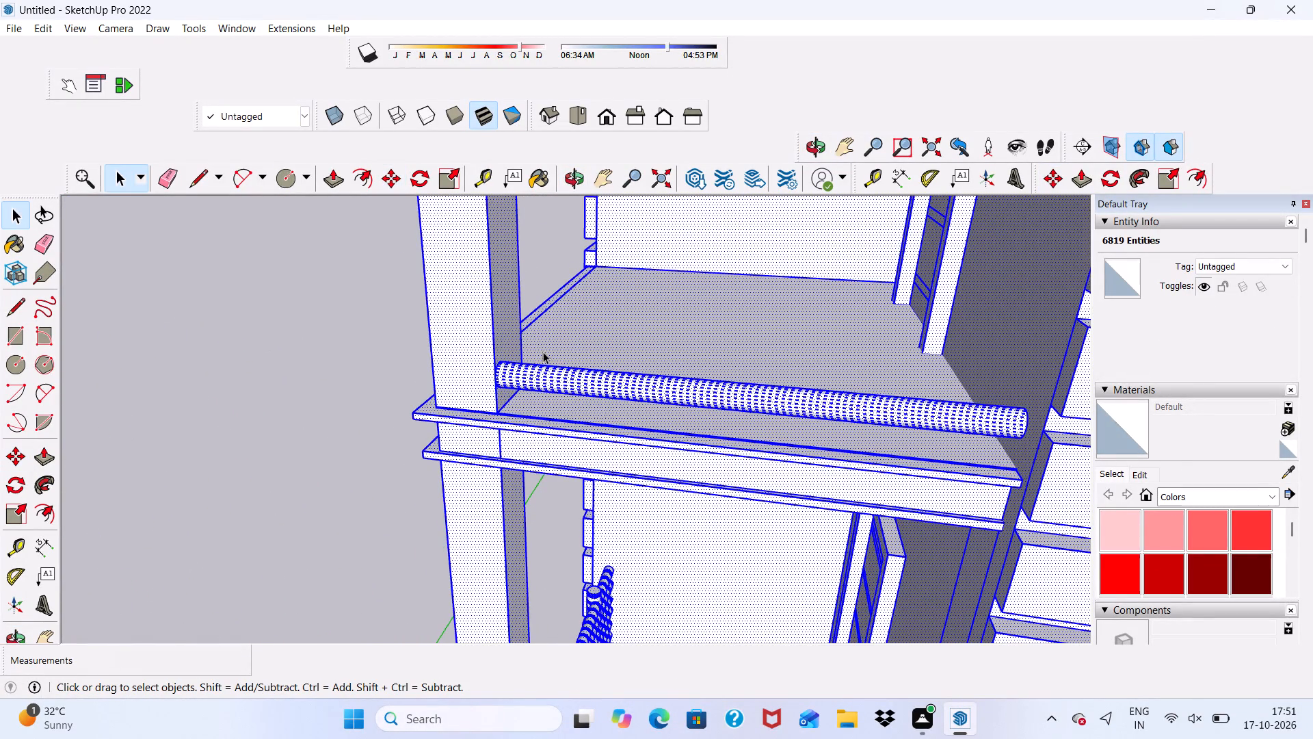
{"action": "scroll", "coordinate": [543, 352], "scroll_direction": "up", "scroll_amount": 5}
{"action": "left_click", "coordinate": [451, 393]}
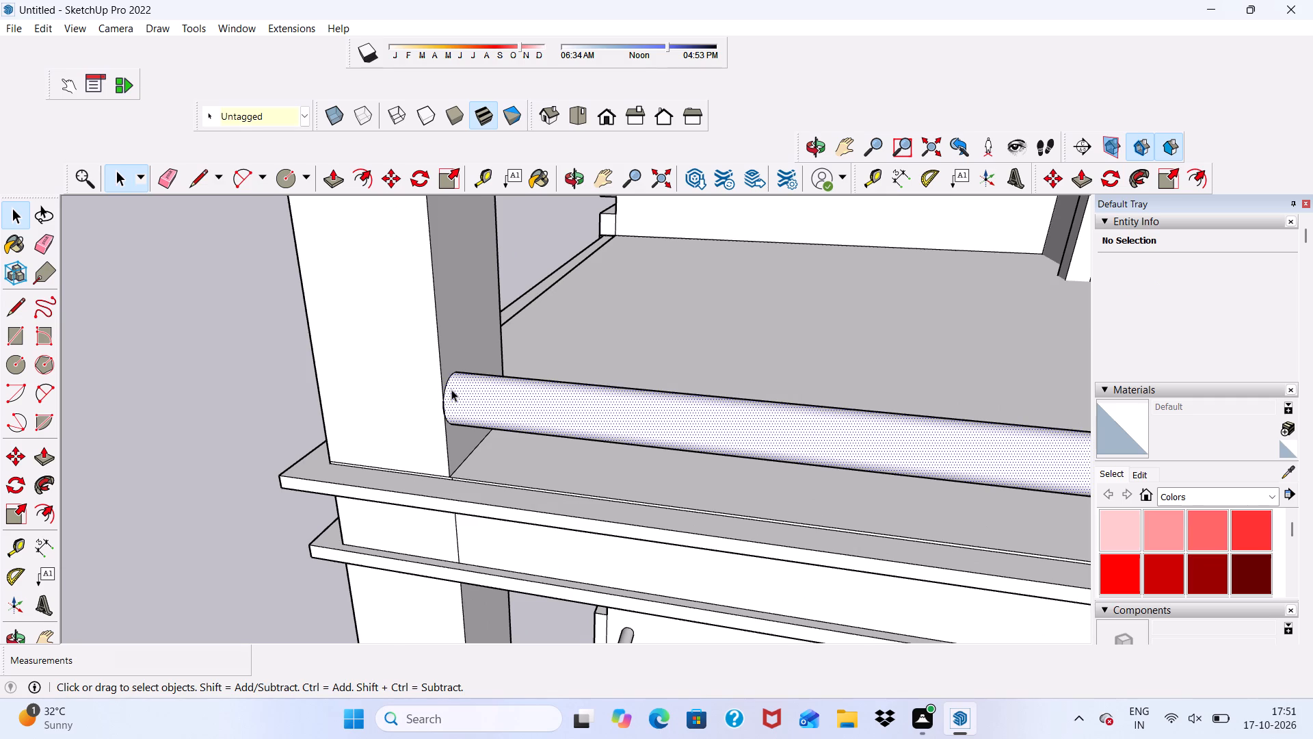
{"action": "left_click", "coordinate": [387, 166]}
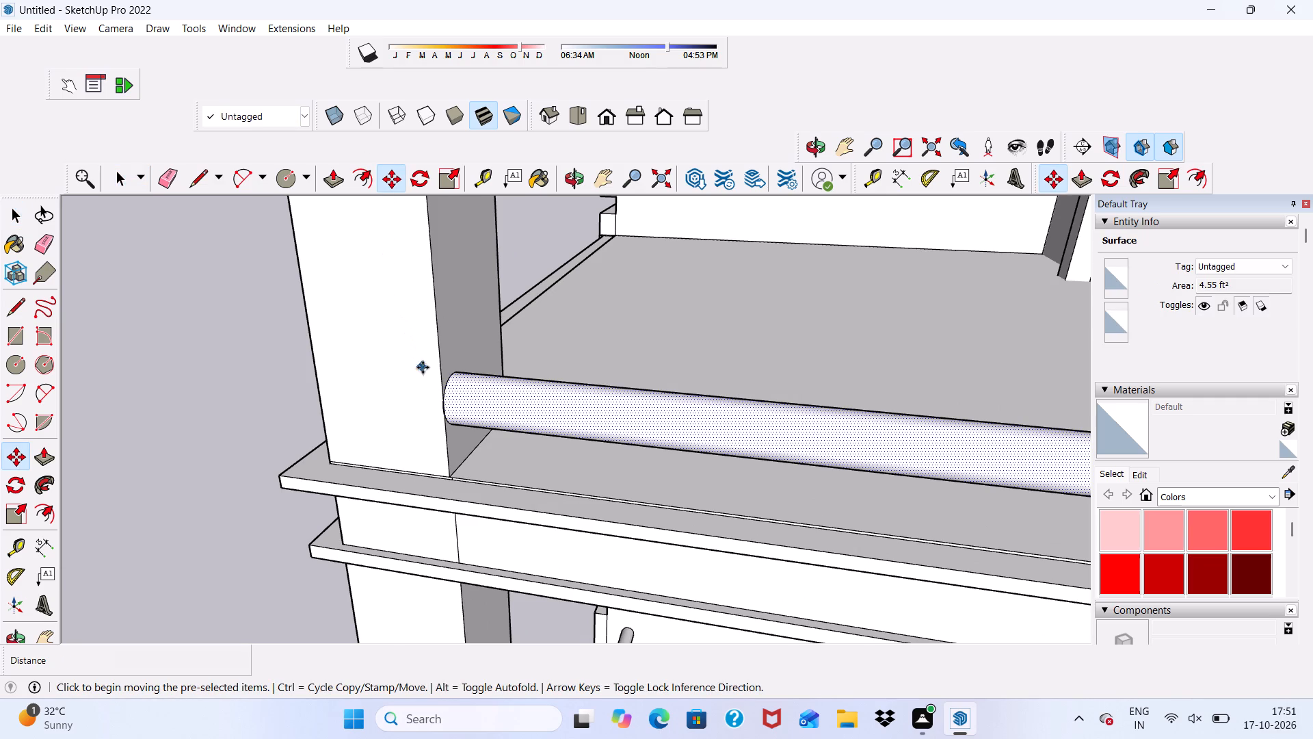
{"action": "left_click_drag", "start_coordinate": [457, 422], "coordinate": [463, 409]}
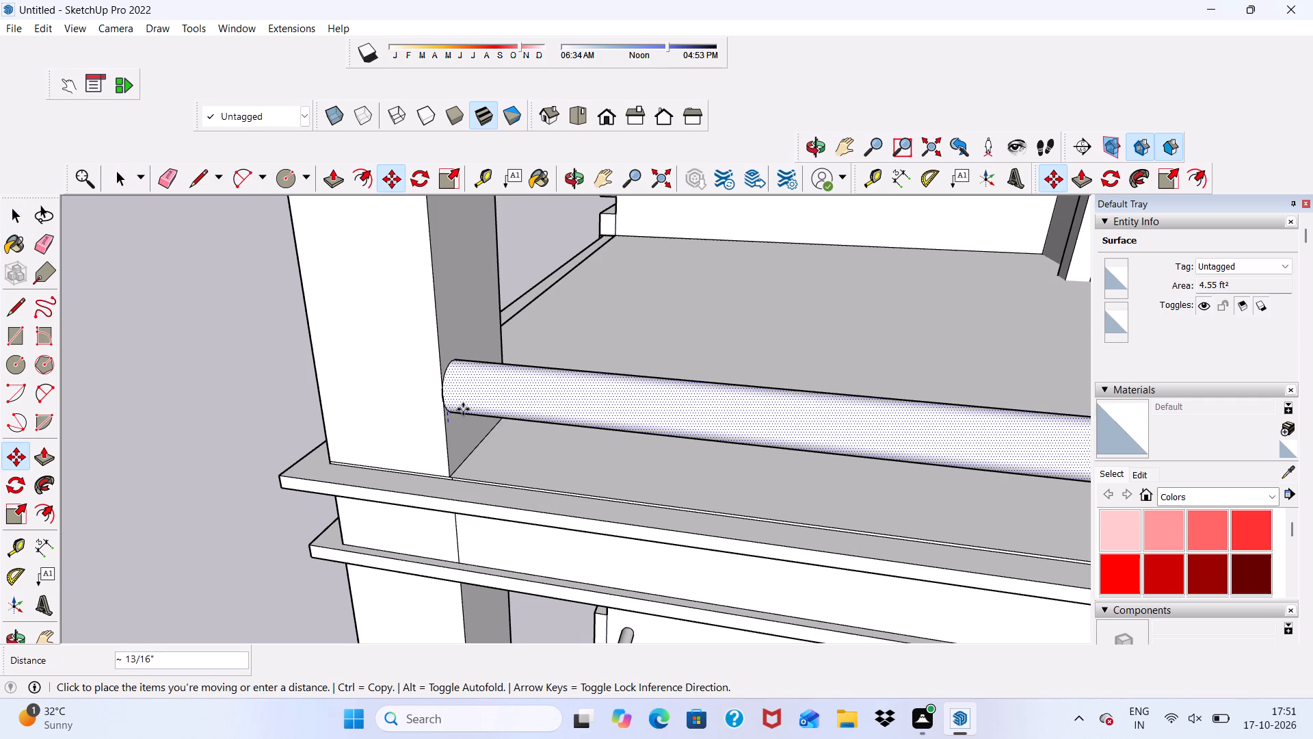
{"action": "left_click_drag", "start_coordinate": [463, 409], "coordinate": [464, 409]}
Copy the upper balcony's front rail up 4 7/8" and array it with a multiplier of *4.
{"action": "double_click", "coordinate": [464, 409]}
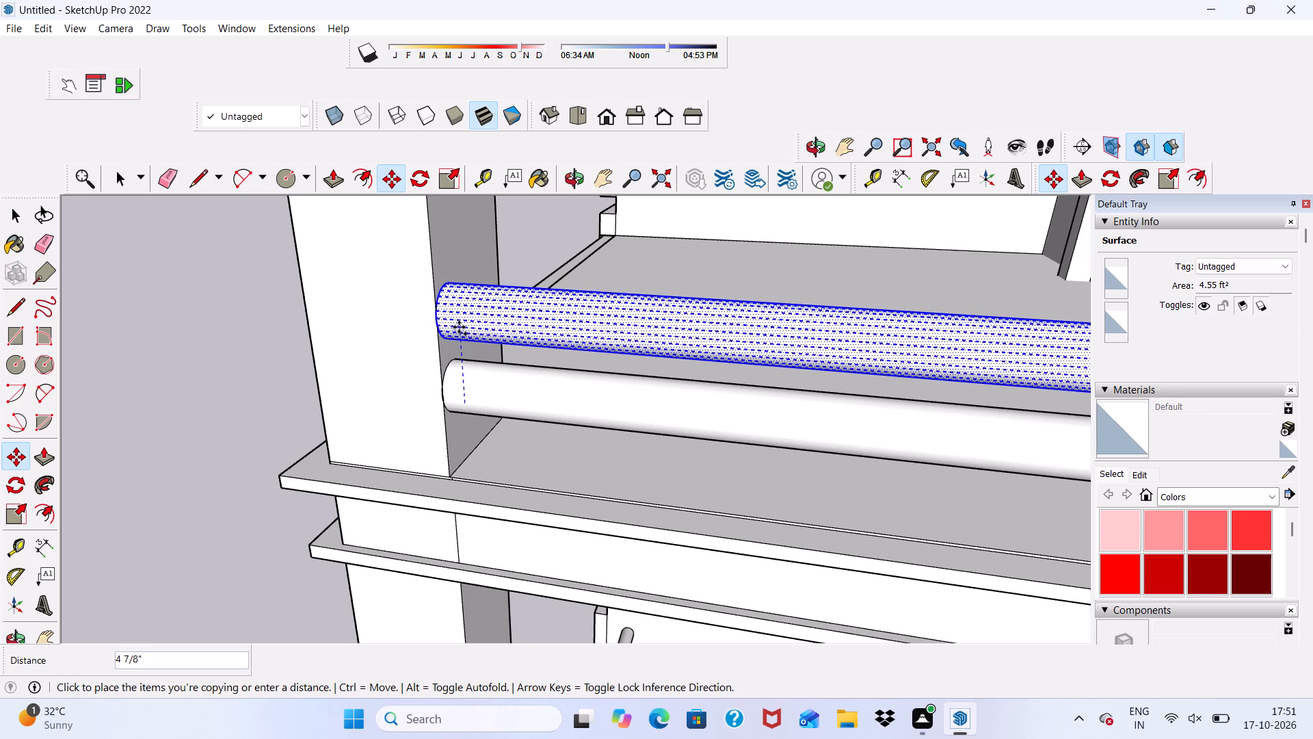
{"action": "left_click", "coordinate": [459, 327]}
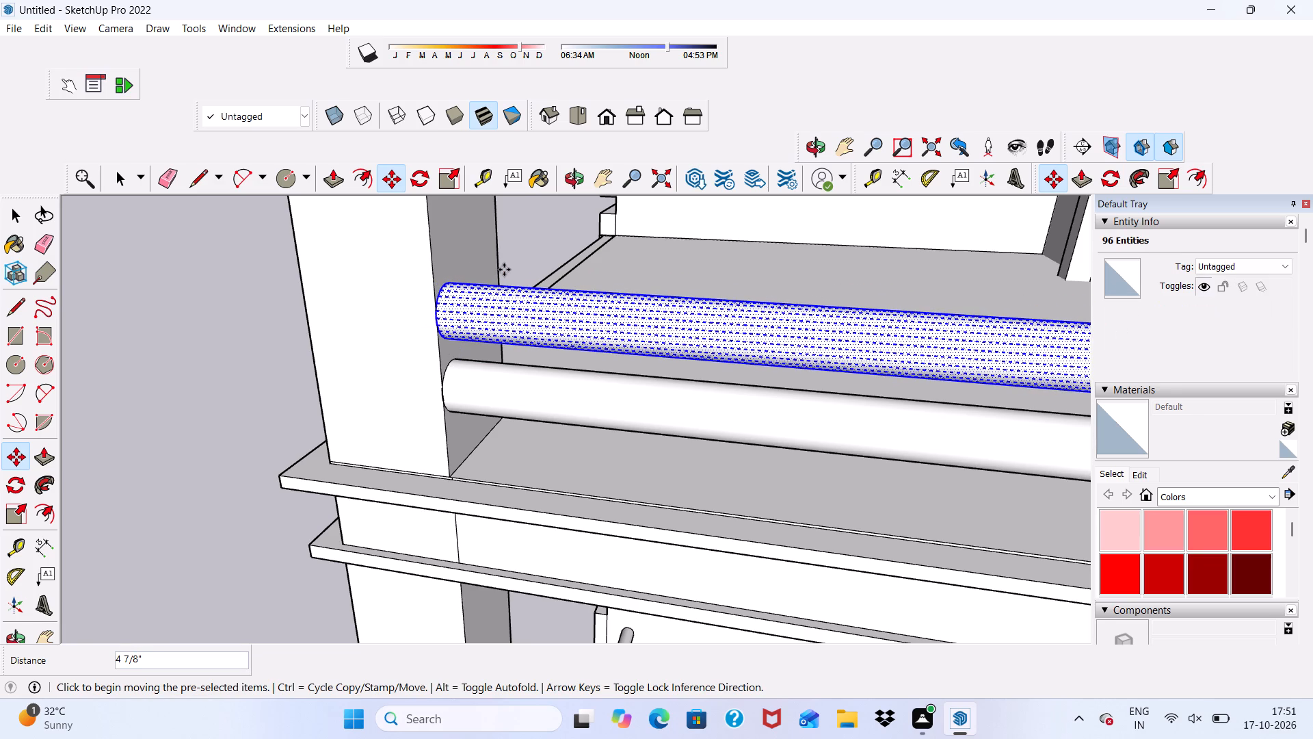
{"action": "key", "text": "shift+asterisk"}
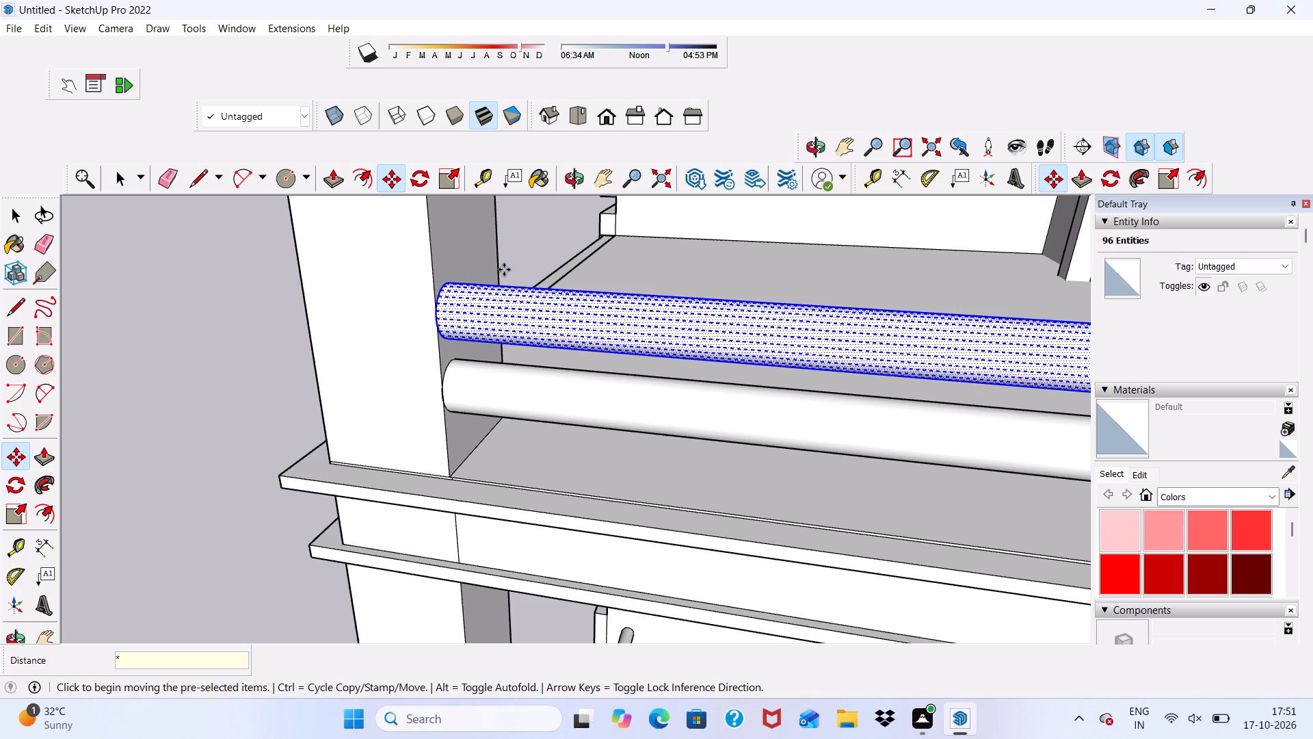
{"action": "key", "text": "4"}
{"action": "key", "text": "Return"}
Select the upper balcony's bottom front rail and undo the last rail copy and its *4 array.
{"action": "scroll", "coordinate": [512, 287], "scroll_direction": "down", "scroll_amount": 10}
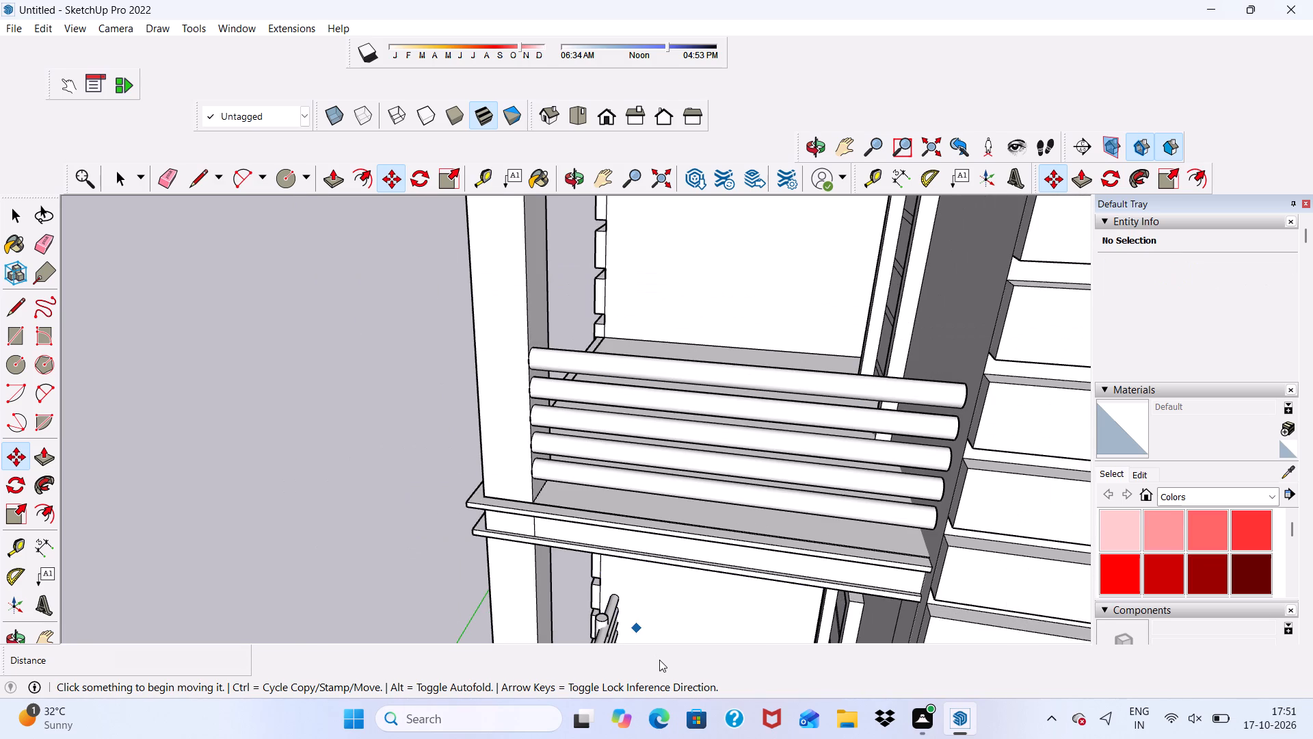
{"action": "scroll", "coordinate": [659, 660], "scroll_direction": "down", "scroll_amount": 4}
{"action": "middle_click_drag", "start_coordinate": [655, 582], "coordinate": [808, 555]}
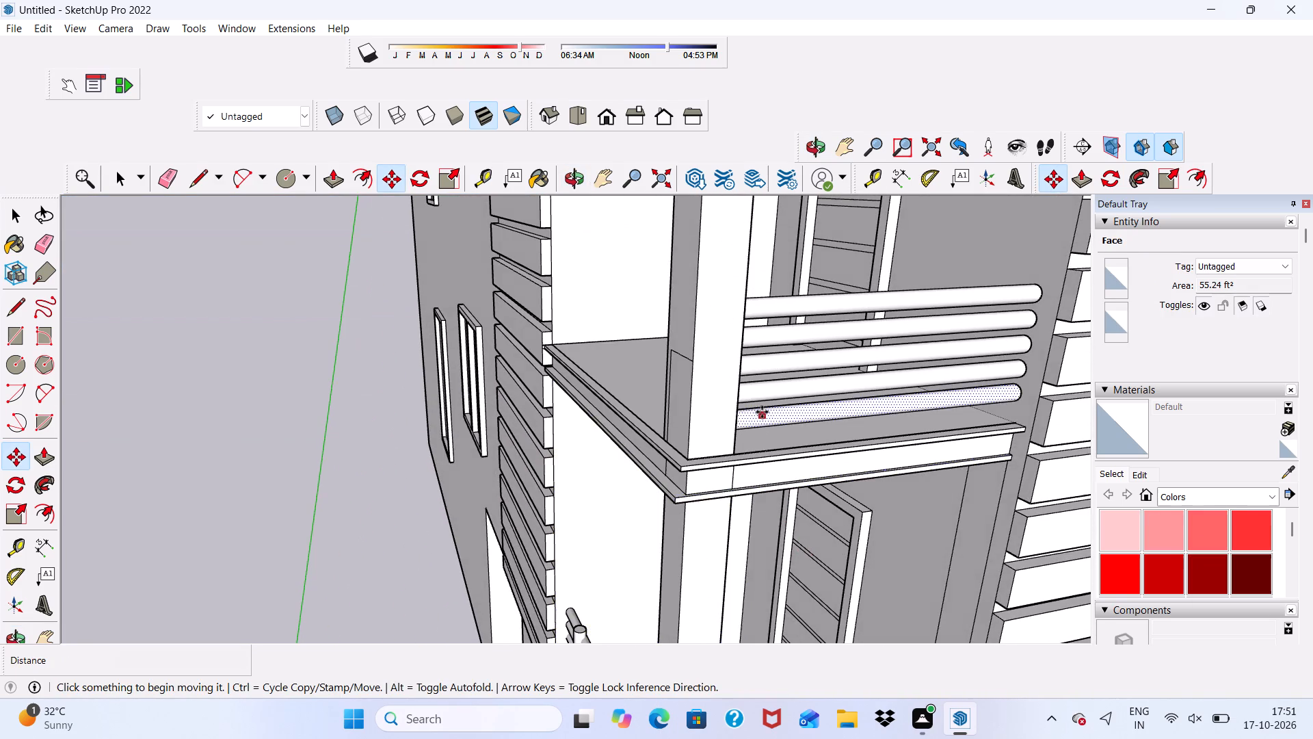
{"action": "middle_click_drag", "start_coordinate": [762, 412], "coordinate": [554, 403]}
{"action": "key", "text": "space"}
{"action": "scroll", "coordinate": [524, 435], "scroll_direction": "up", "scroll_amount": 3}
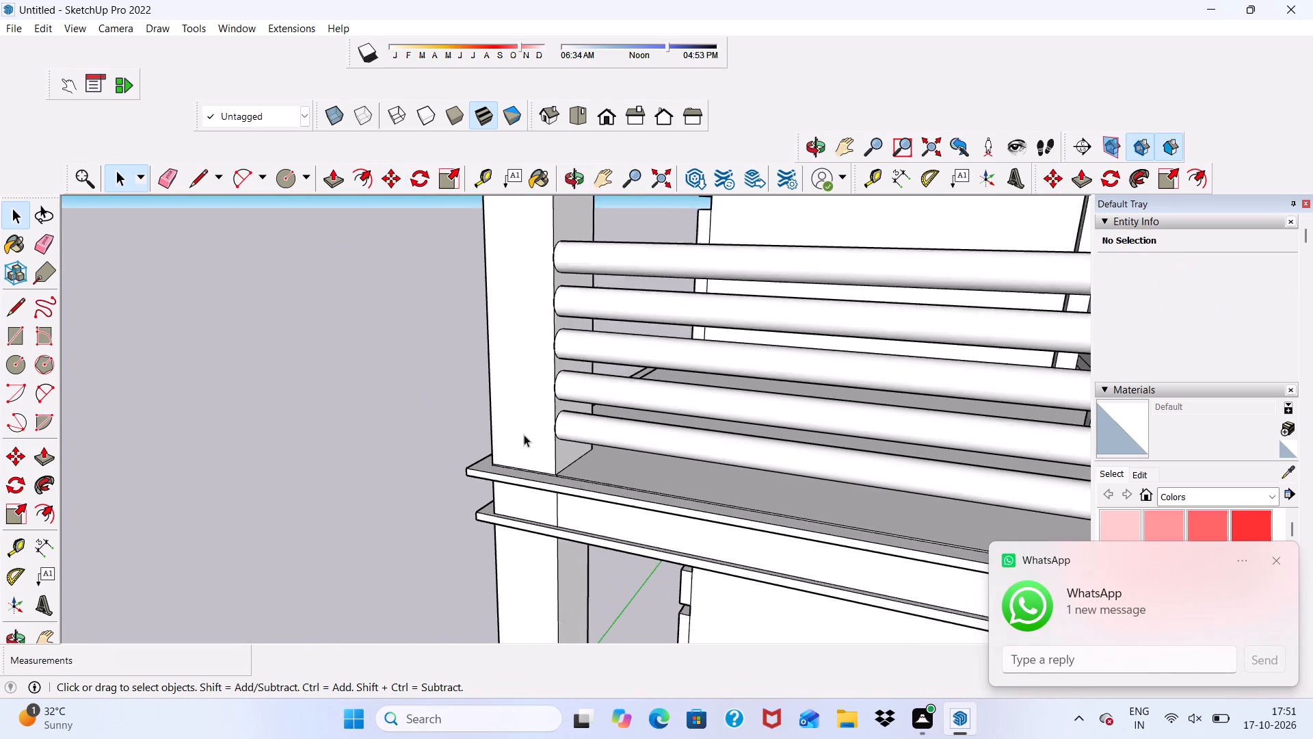
{"action": "scroll", "coordinate": [524, 435], "scroll_direction": "up", "scroll_amount": 2}
{"action": "double_click", "coordinate": [570, 427]}
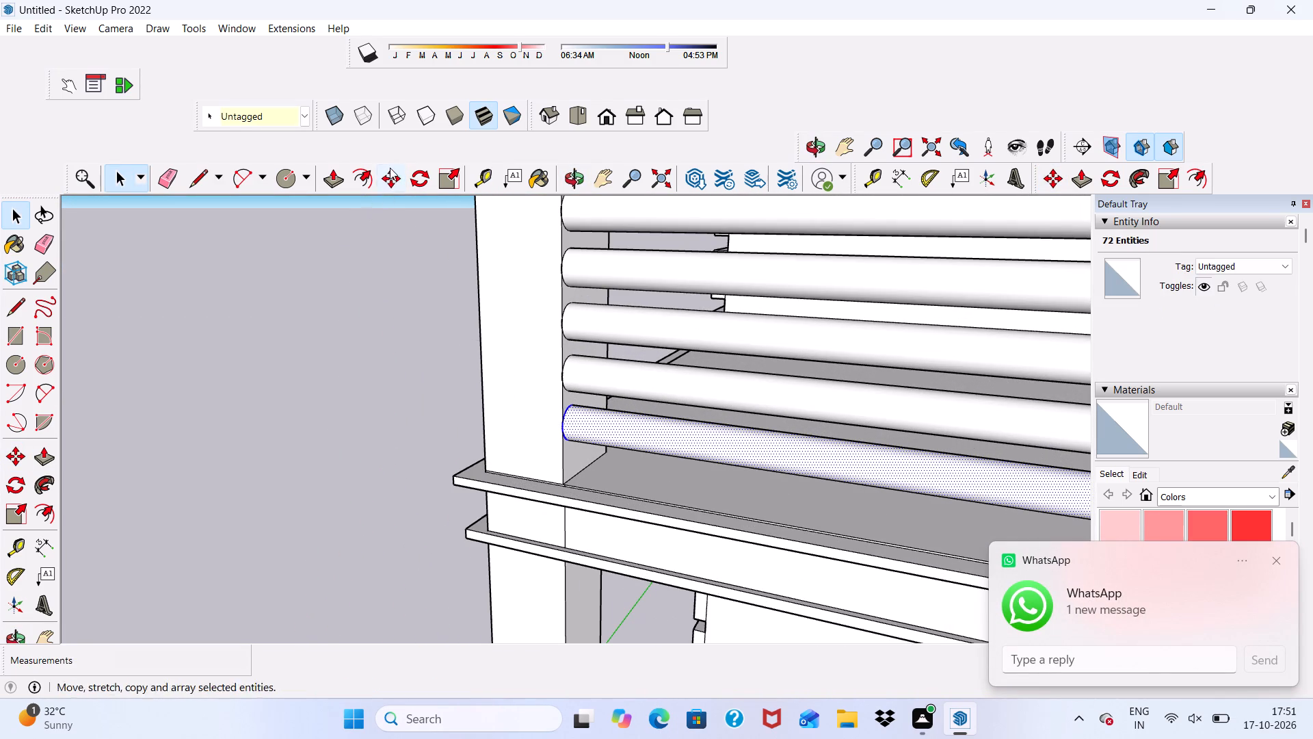
{"action": "left_click", "coordinate": [389, 177]}
{"action": "scroll", "coordinate": [503, 361], "scroll_direction": "up", "scroll_amount": 3}
{"action": "scroll", "coordinate": [589, 466], "scroll_direction": "up", "scroll_amount": 4}
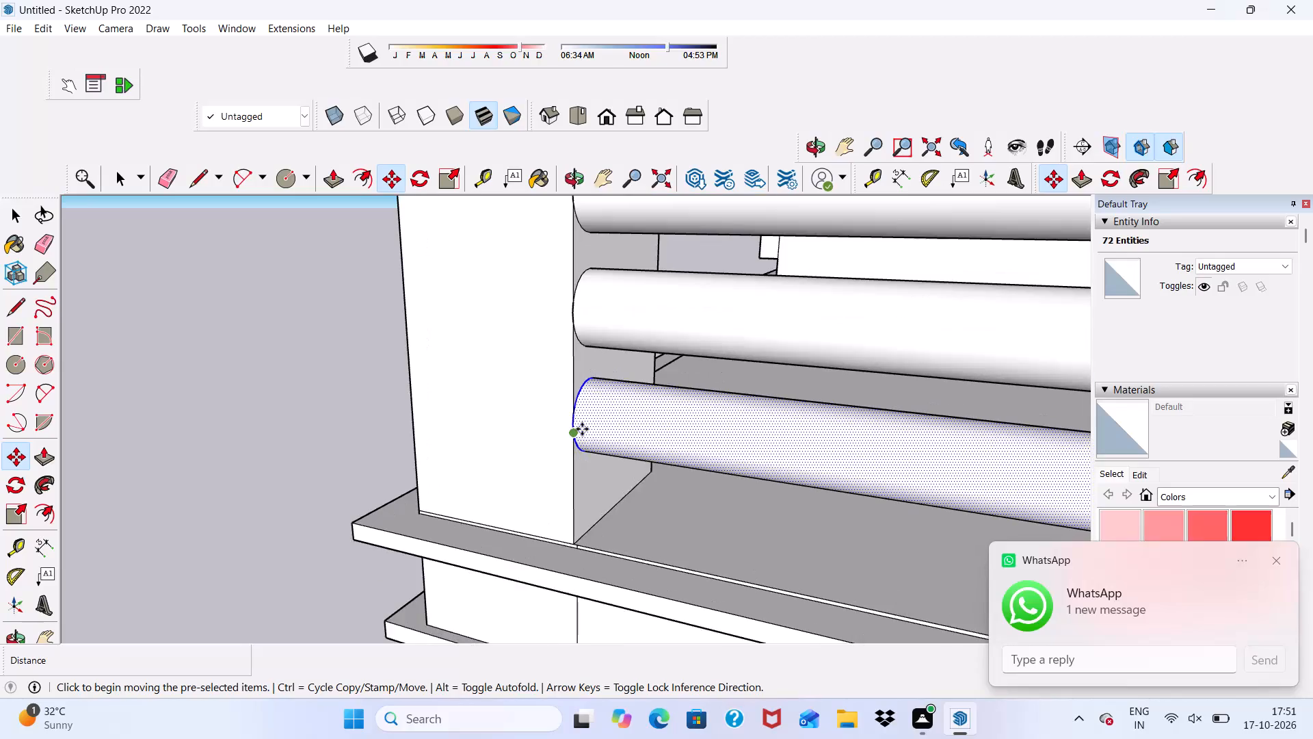
{"action": "scroll", "coordinate": [582, 434], "scroll_direction": "up", "scroll_amount": 3}
{"action": "scroll", "coordinate": [463, 420], "scroll_direction": "down", "scroll_amount": 3}
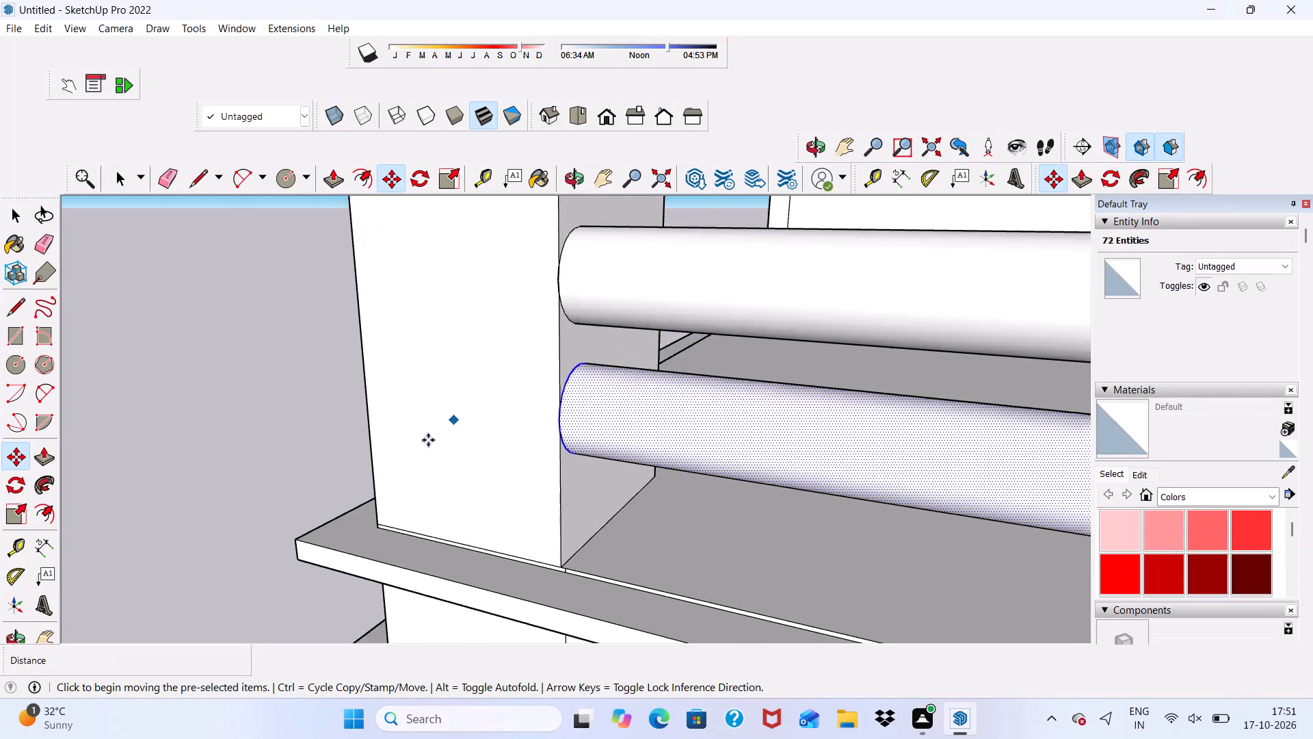
{"action": "scroll", "coordinate": [428, 440], "scroll_direction": "down", "scroll_amount": 16}
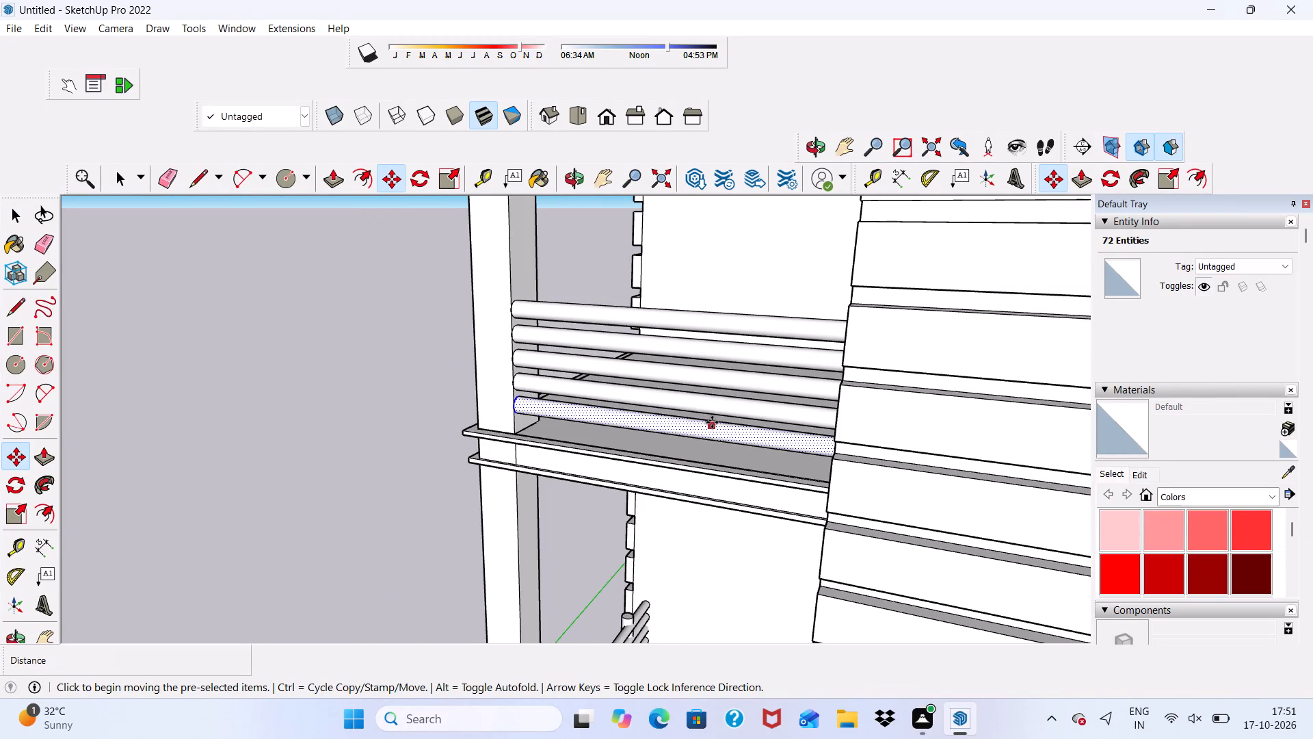
{"action": "key", "text": "ctrl+z"}
{"action": "key", "text": "ctrl+z"}
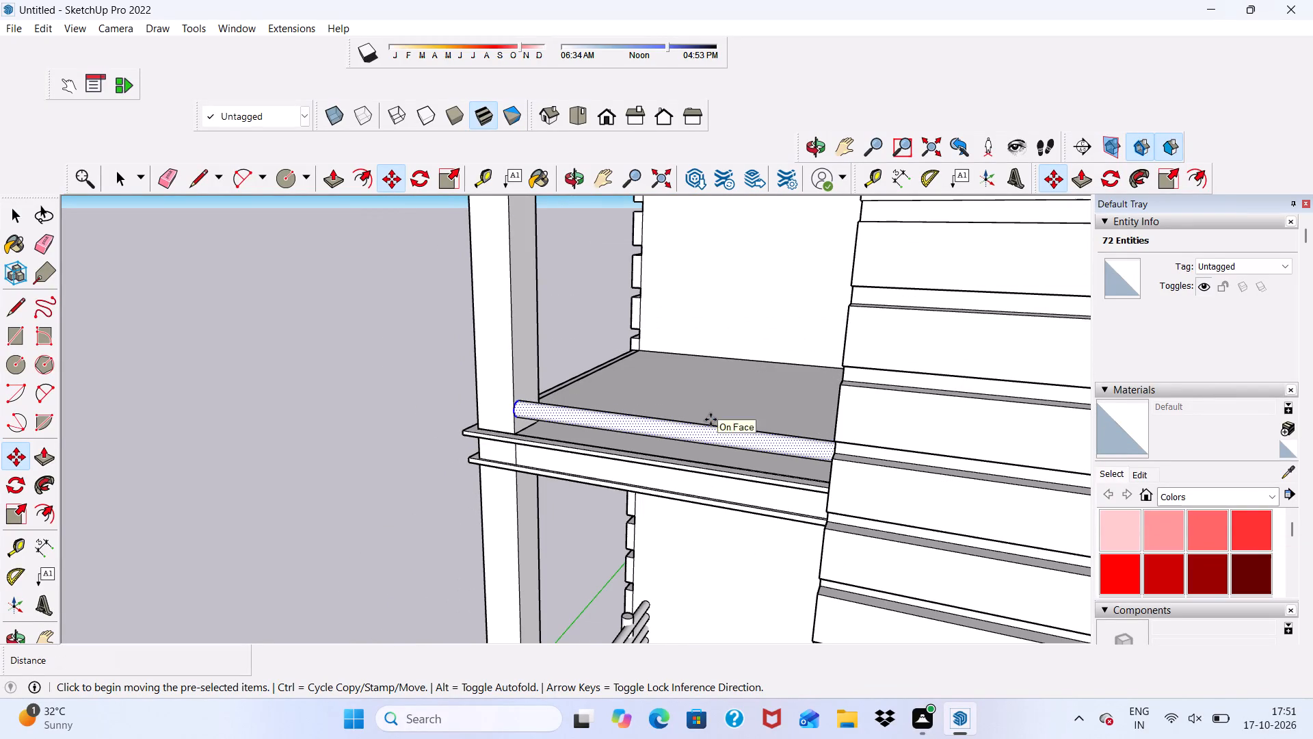
Copy the upper balcony's front rail up 4 7/16" and array it with a multiplier of *5.
{"action": "key", "text": "space"}
{"action": "scroll", "coordinate": [512, 405], "scroll_direction": "up", "scroll_amount": 9}
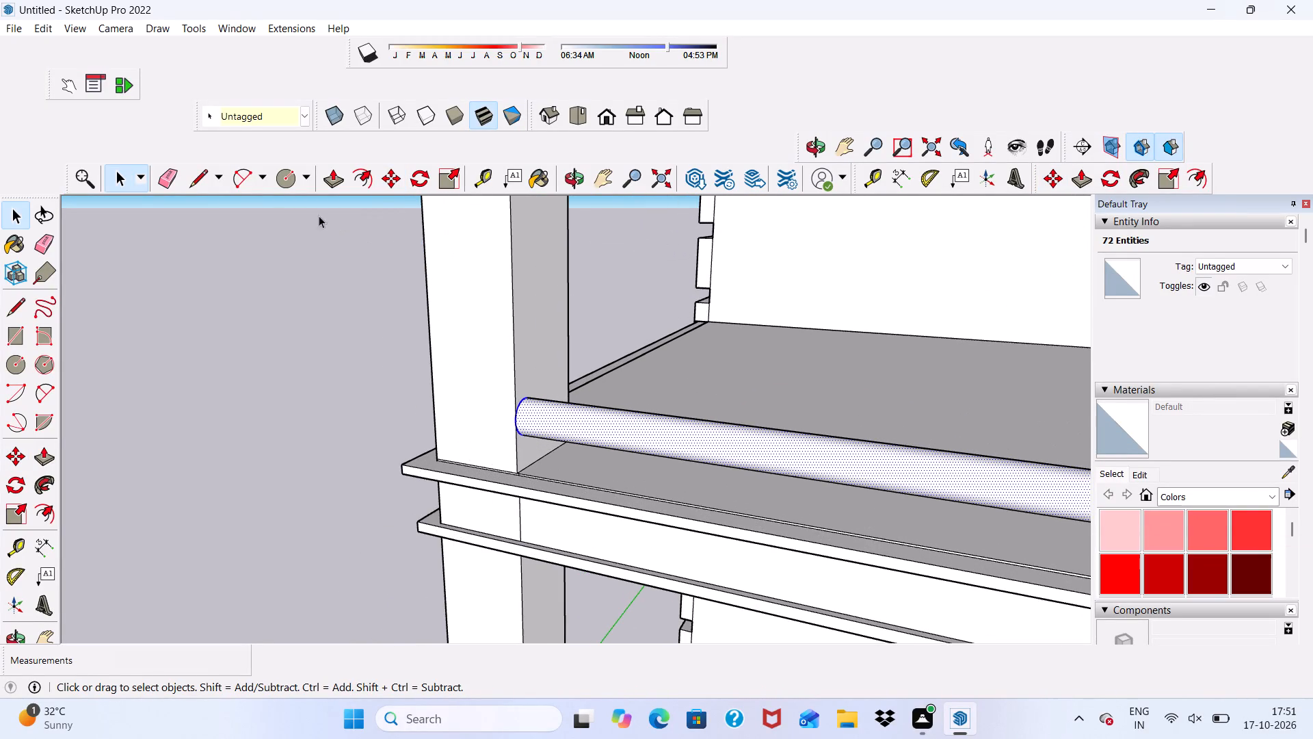
{"action": "left_click", "coordinate": [388, 185]}
{"action": "scroll", "coordinate": [544, 473], "scroll_direction": "up", "scroll_amount": 4}
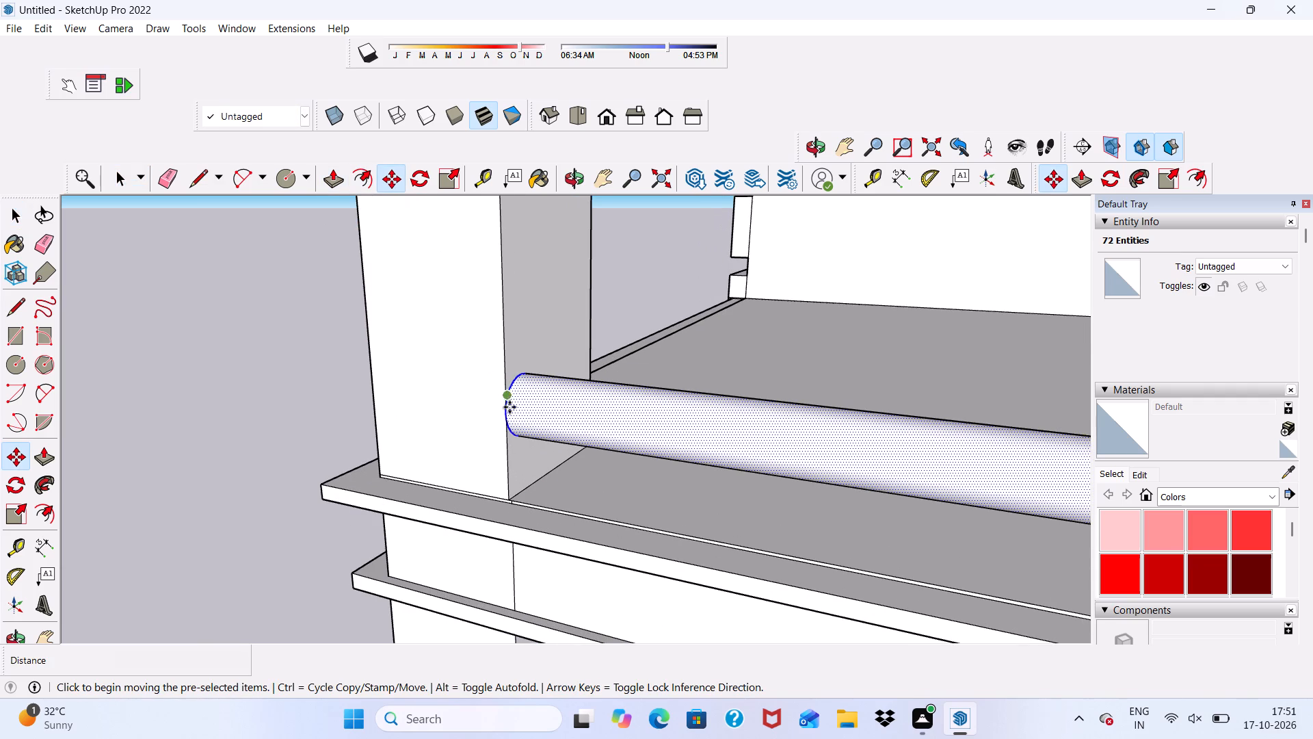
{"action": "left_click", "coordinate": [512, 421]}
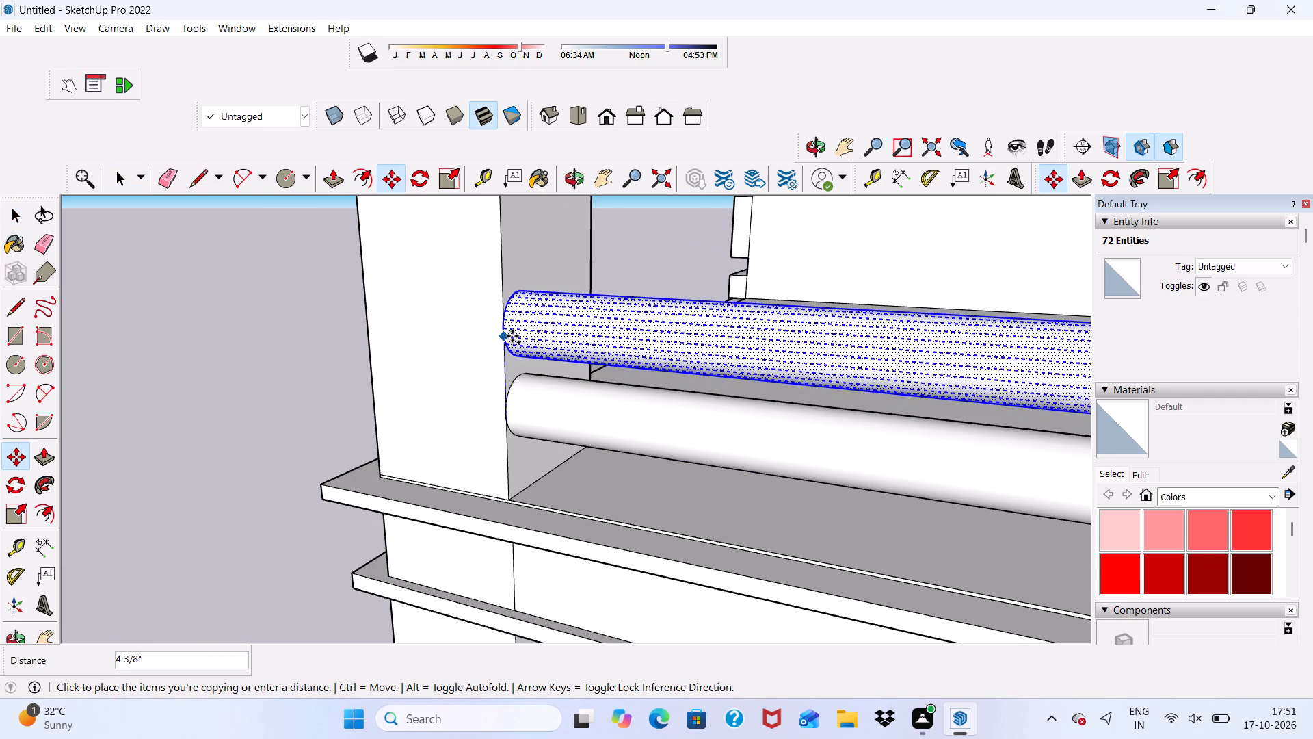
{"action": "left_click", "coordinate": [512, 336]}
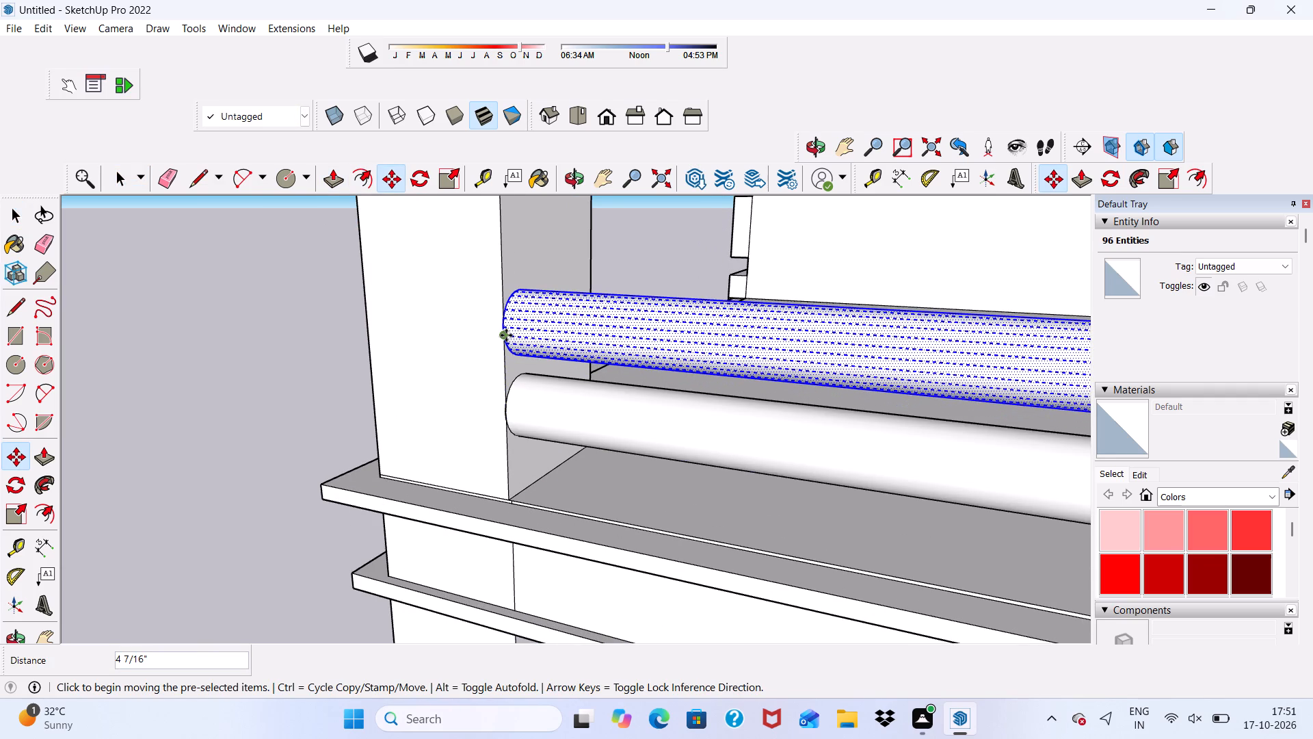
{"action": "key", "text": "shift+asterisk"}
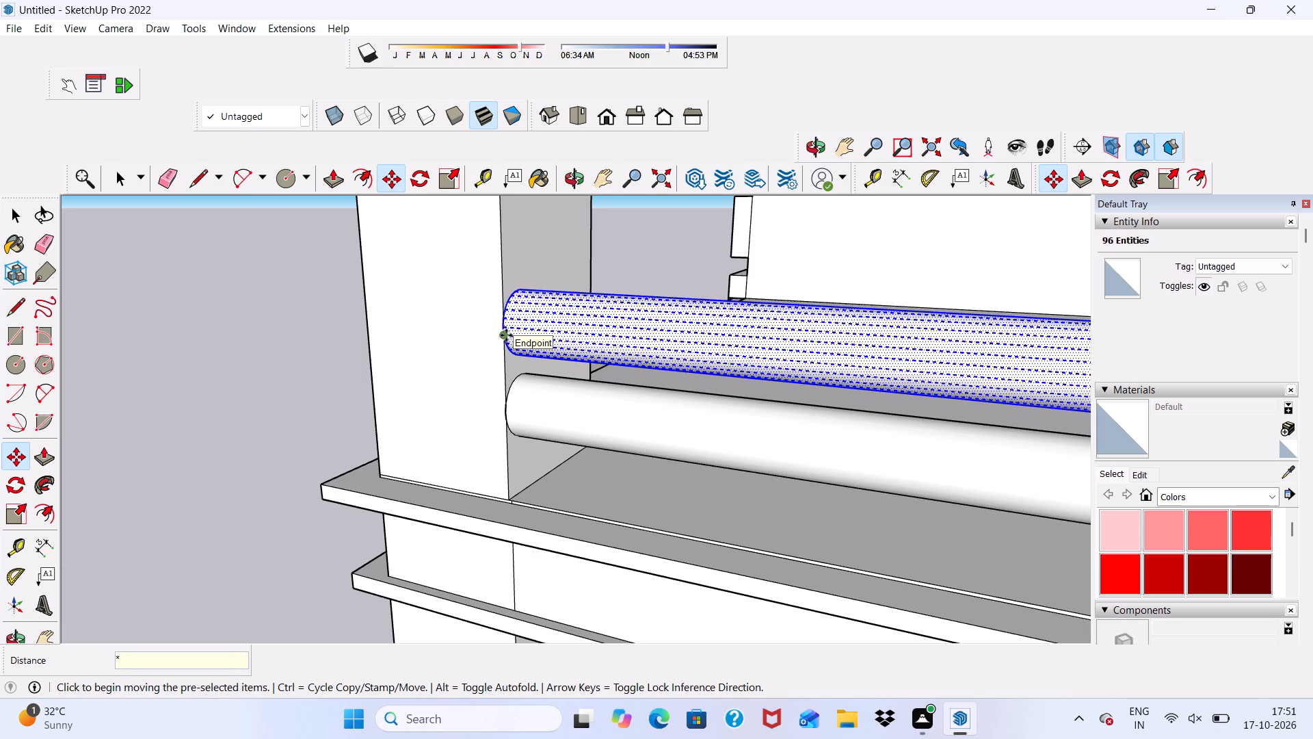
{"action": "key", "text": "5"}
{"action": "key", "text": "Return"}
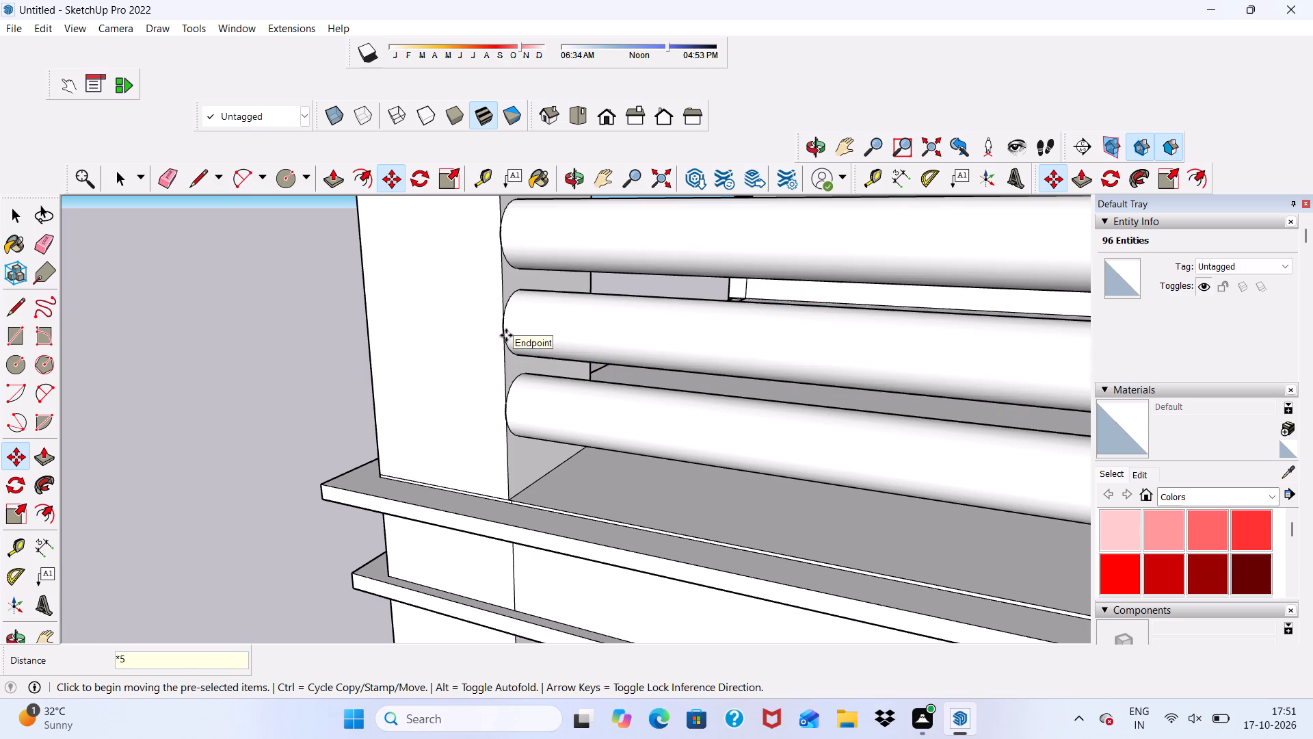
Examine the upper balcony's front railing against the lower balcony's railing from the building's corner.
{"action": "scroll", "coordinate": [487, 325], "scroll_direction": "down", "scroll_amount": 7}
{"action": "scroll", "coordinate": [863, 731], "scroll_direction": "down", "scroll_amount": 6}
{"action": "scroll", "coordinate": [817, 504], "scroll_direction": "down", "scroll_amount": 8}
{"action": "middle_click_drag", "start_coordinate": [670, 556], "coordinate": [873, 499]}
{"action": "scroll", "coordinate": [746, 495], "scroll_direction": "down", "scroll_amount": 6}
{"action": "middle_click_drag", "start_coordinate": [778, 474], "coordinate": [790, 476]}
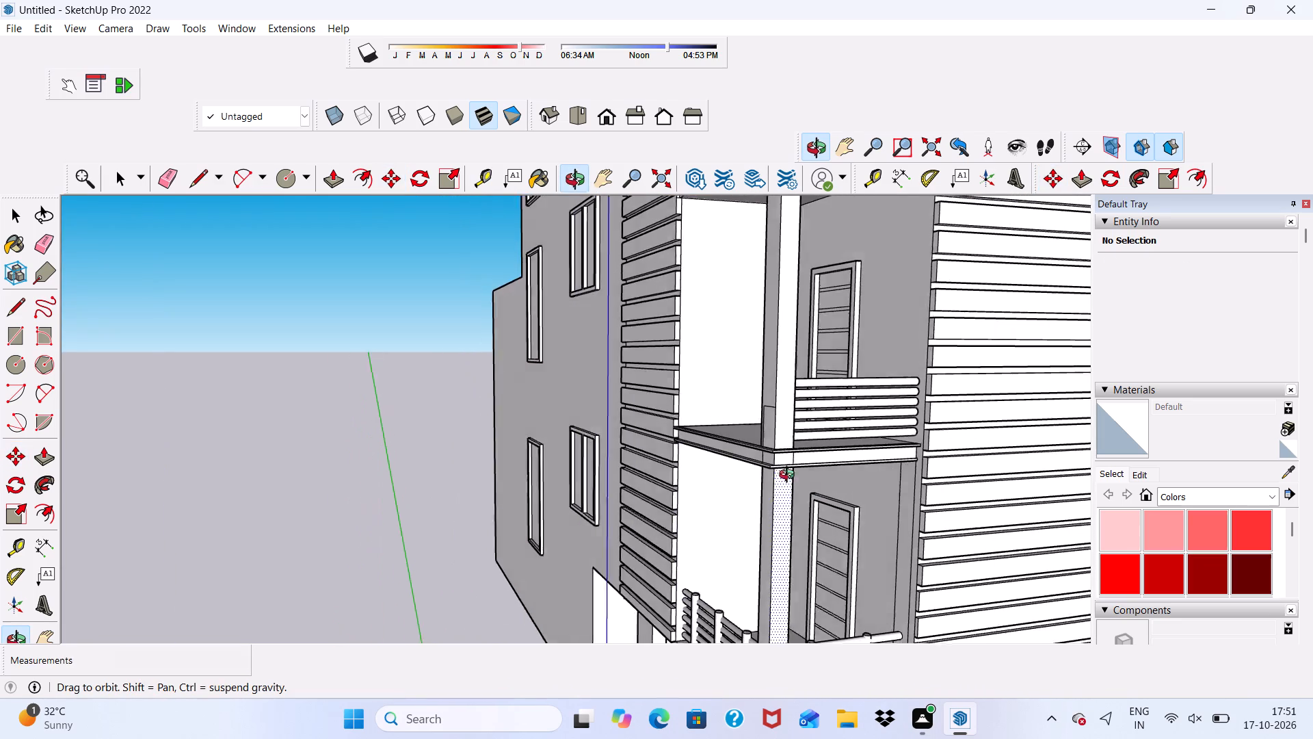
{"action": "middle_click_drag", "start_coordinate": [790, 476], "coordinate": [912, 508]}
{"action": "left_click_drag", "start_coordinate": [818, 481], "coordinate": [896, 504]}
{"action": "key", "text": "space"}
{"action": "scroll", "coordinate": [886, 442], "scroll_direction": "up", "scroll_amount": 5}
{"action": "scroll", "coordinate": [811, 358], "scroll_direction": "down", "scroll_amount": 6}
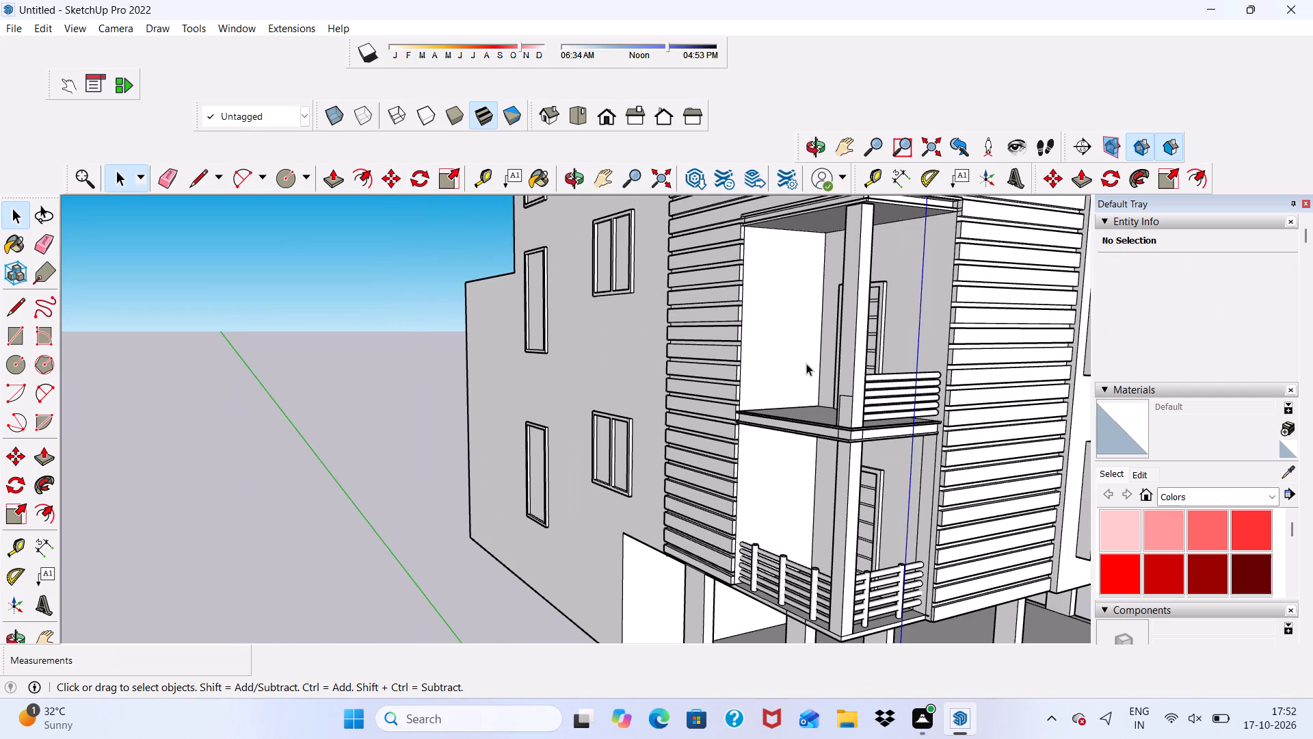
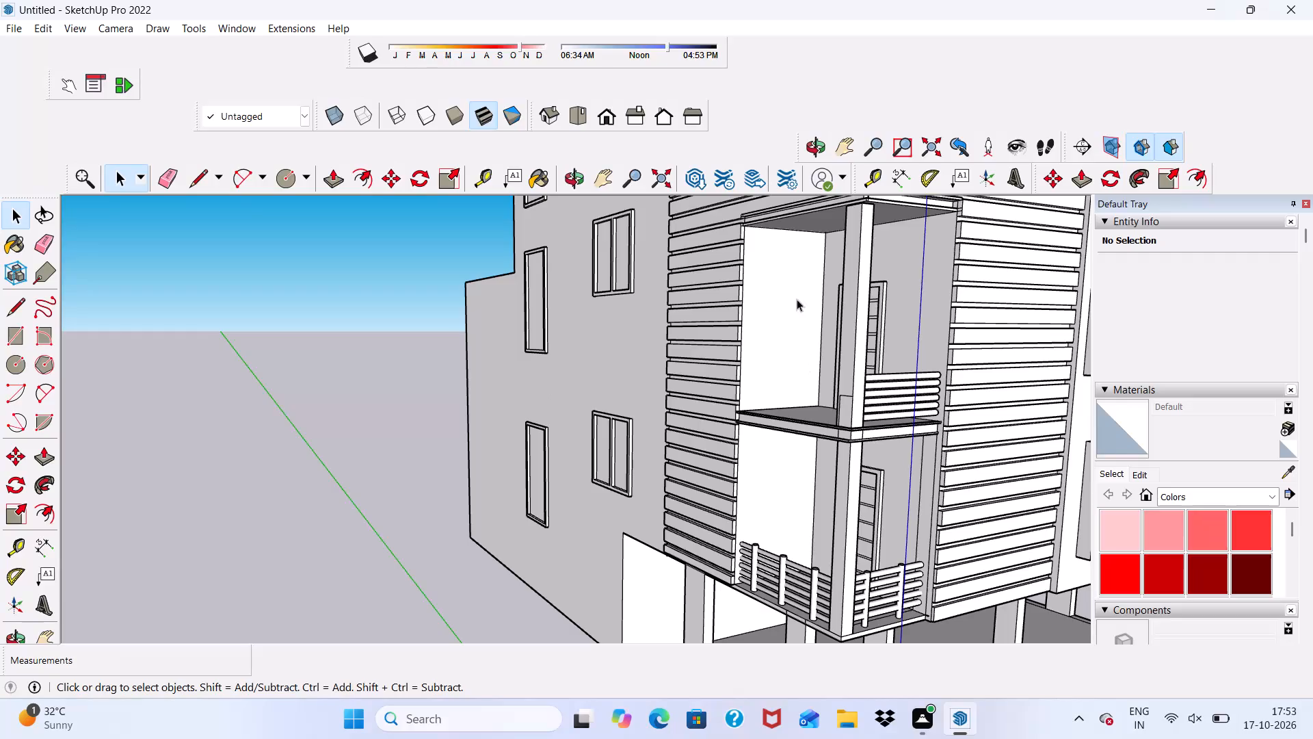
Copy the top rail of the lower balcony's side railing up 7' 10 1/16" to the upper balcony's floor edge.
{"action": "scroll", "coordinate": [801, 642], "scroll_direction": "up", "scroll_amount": 4}
{"action": "scroll", "coordinate": [718, 566], "scroll_direction": "up", "scroll_amount": 10}
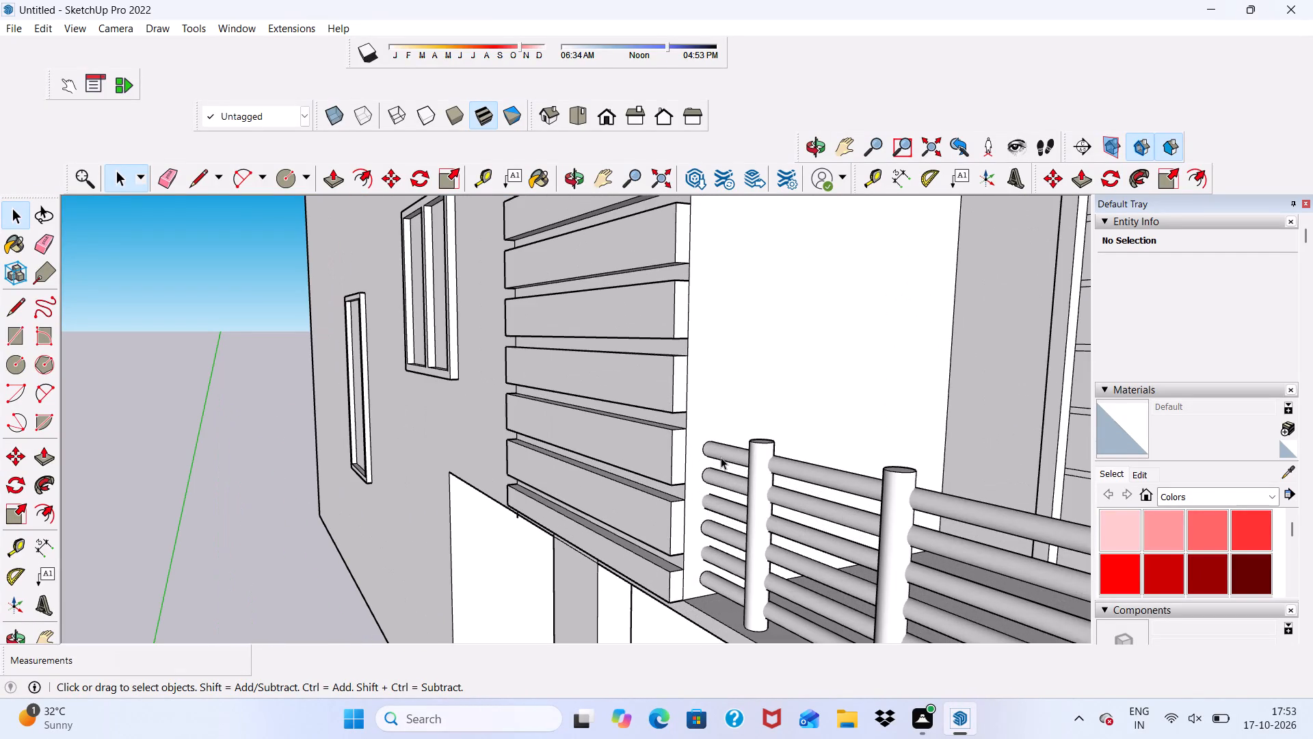
{"action": "double_click", "coordinate": [721, 457]}
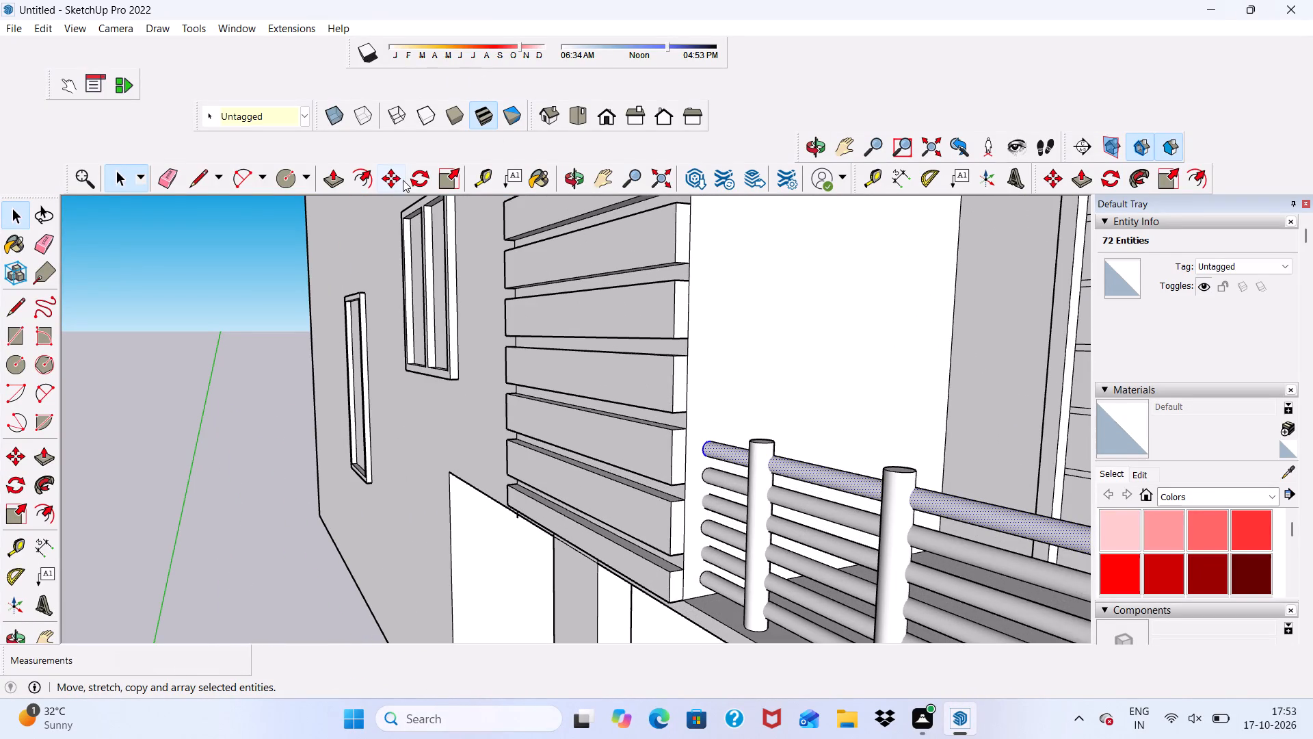
{"action": "left_click", "coordinate": [394, 175]}
{"action": "scroll", "coordinate": [717, 538], "scroll_direction": "up", "scroll_amount": 4}
{"action": "scroll", "coordinate": [699, 402], "scroll_direction": "up", "scroll_amount": 3}
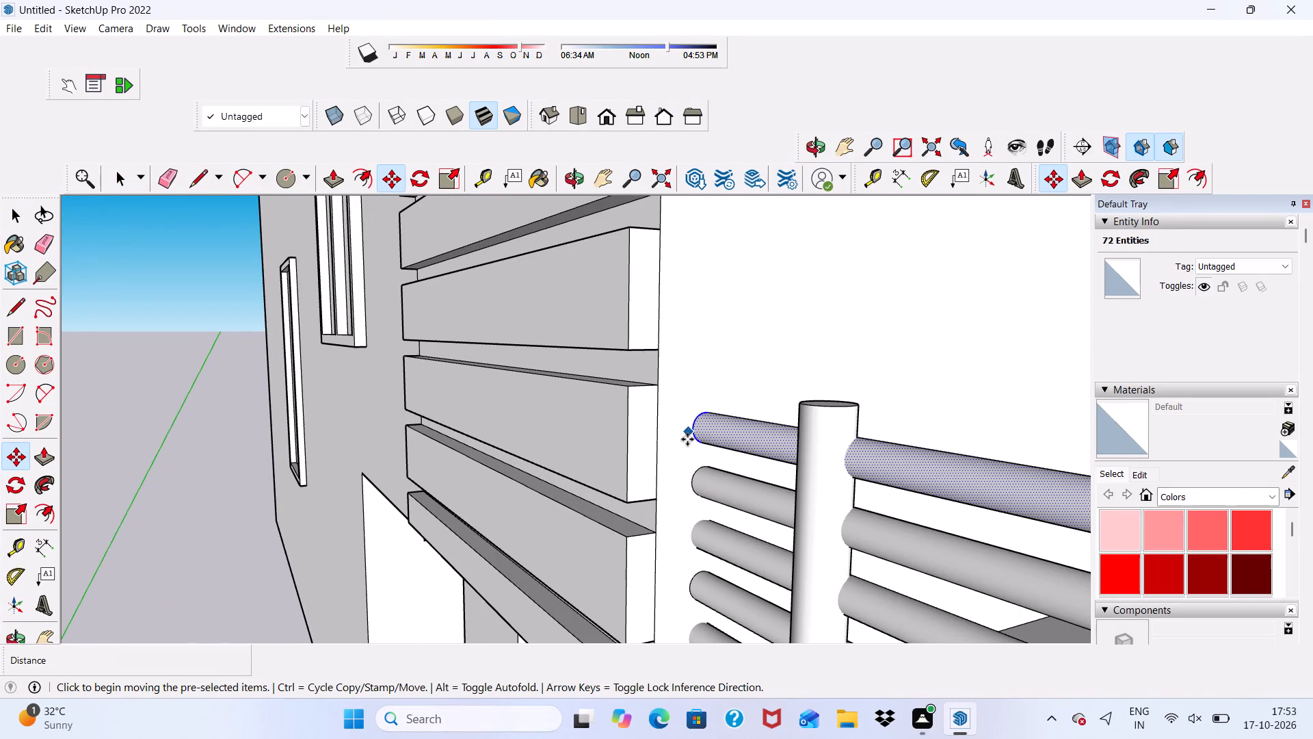
{"action": "left_click", "coordinate": [698, 437]}
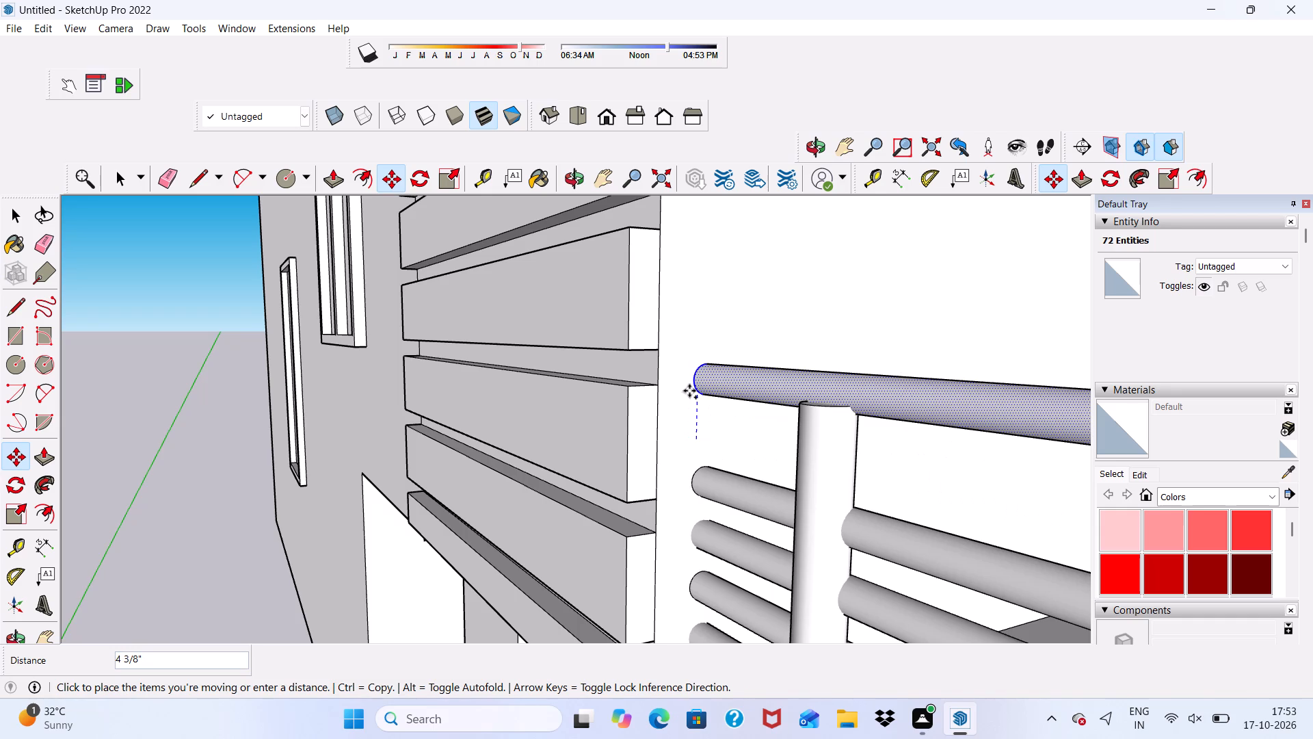
{"action": "scroll", "coordinate": [689, 401], "scroll_direction": "down", "scroll_amount": 19}
{"action": "scroll", "coordinate": [700, 392], "scroll_direction": "up", "scroll_amount": 1}
{"action": "middle_click_drag", "start_coordinate": [708, 350], "coordinate": [794, 454]}
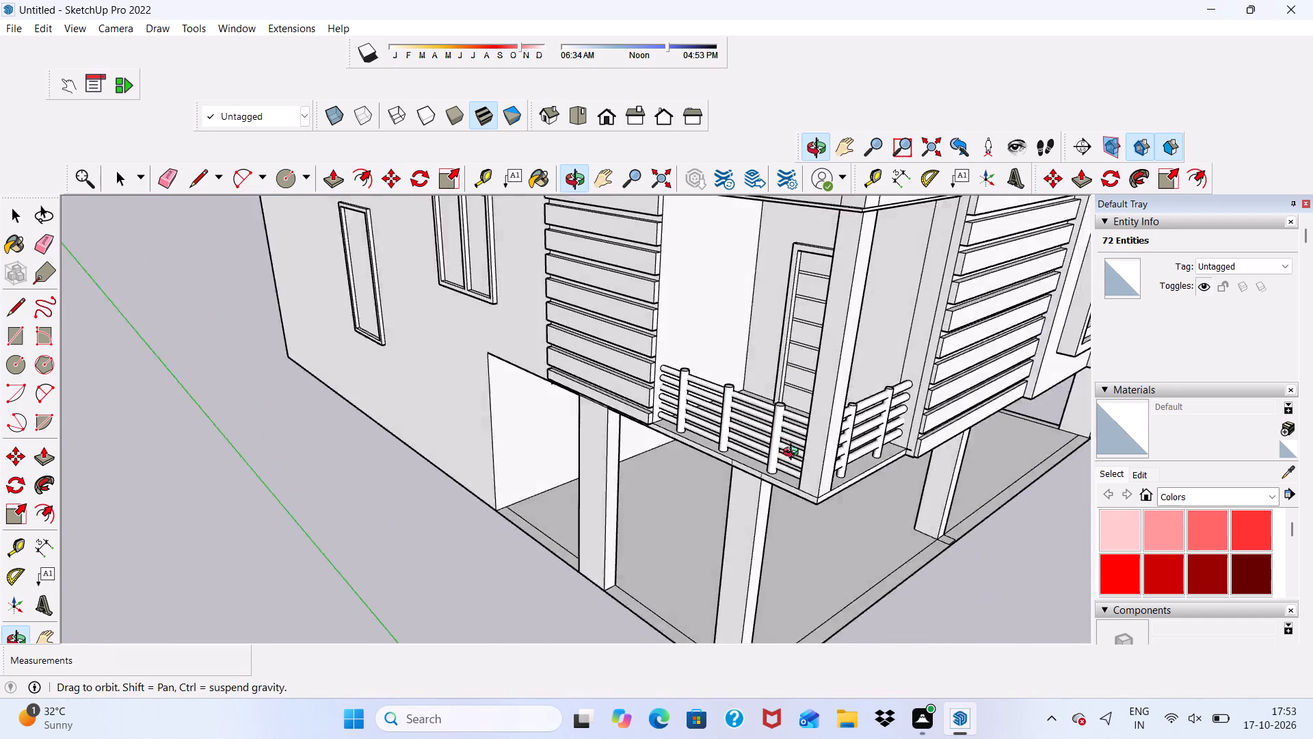
{"action": "middle_click_drag", "start_coordinate": [794, 454], "coordinate": [833, 478]}
{"action": "scroll", "coordinate": [730, 321], "scroll_direction": "down", "scroll_amount": 11}
{"action": "scroll", "coordinate": [706, 275], "scroll_direction": "up", "scroll_amount": 8}
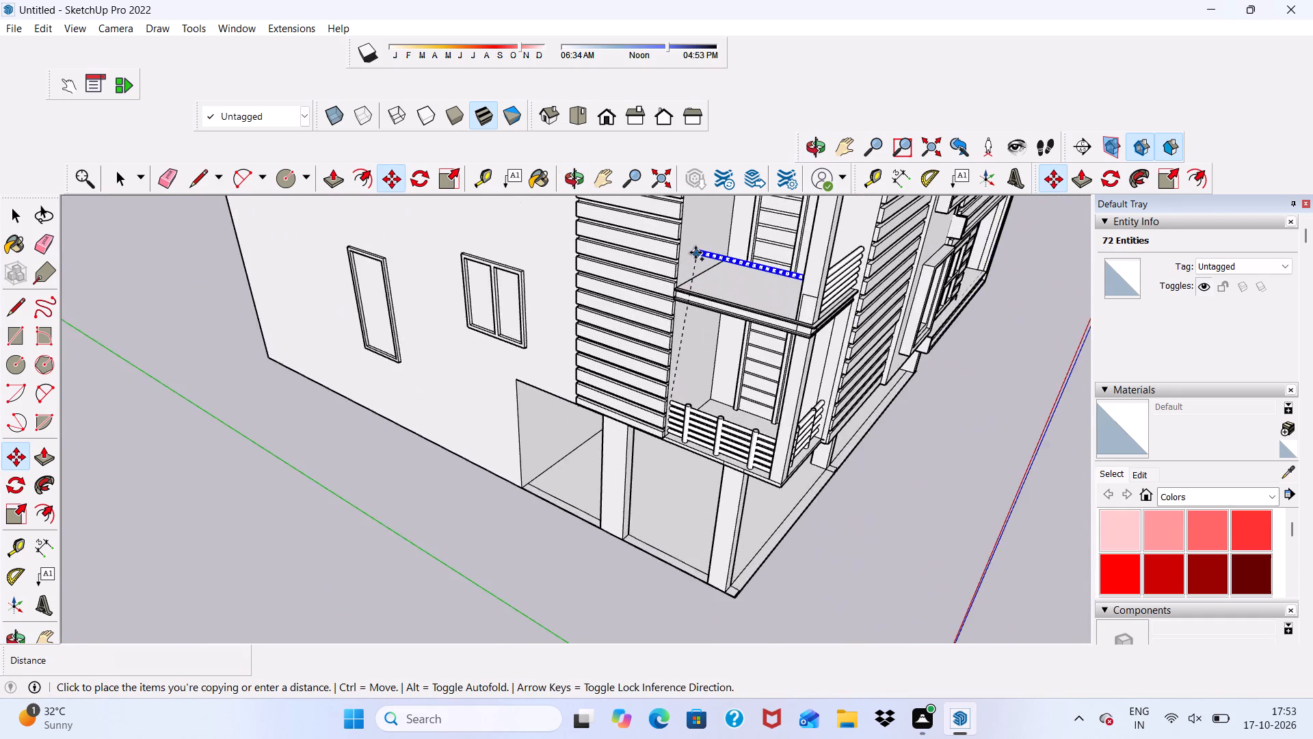
{"action": "scroll", "coordinate": [695, 252], "scroll_direction": "up", "scroll_amount": 5}
{"action": "scroll", "coordinate": [687, 310], "scroll_direction": "up", "scroll_amount": 2}
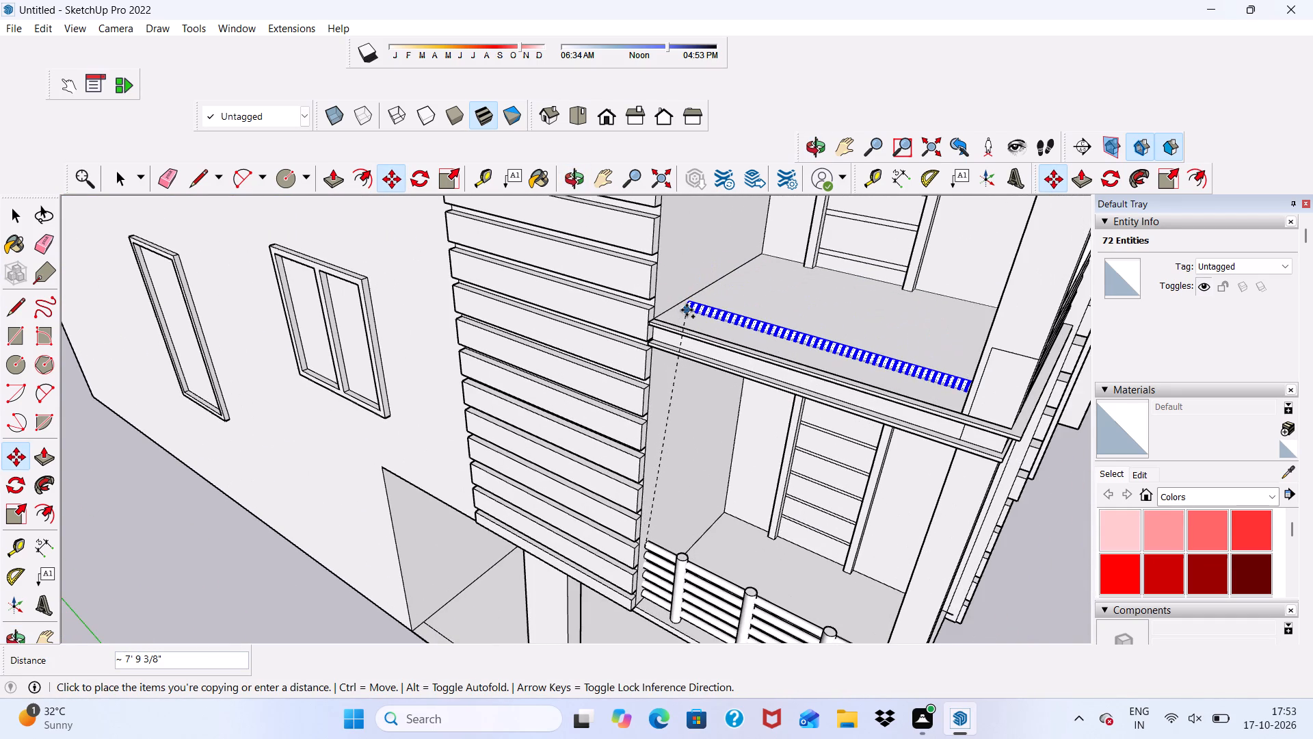
{"action": "scroll", "coordinate": [663, 307], "scroll_direction": "up", "scroll_amount": 9}
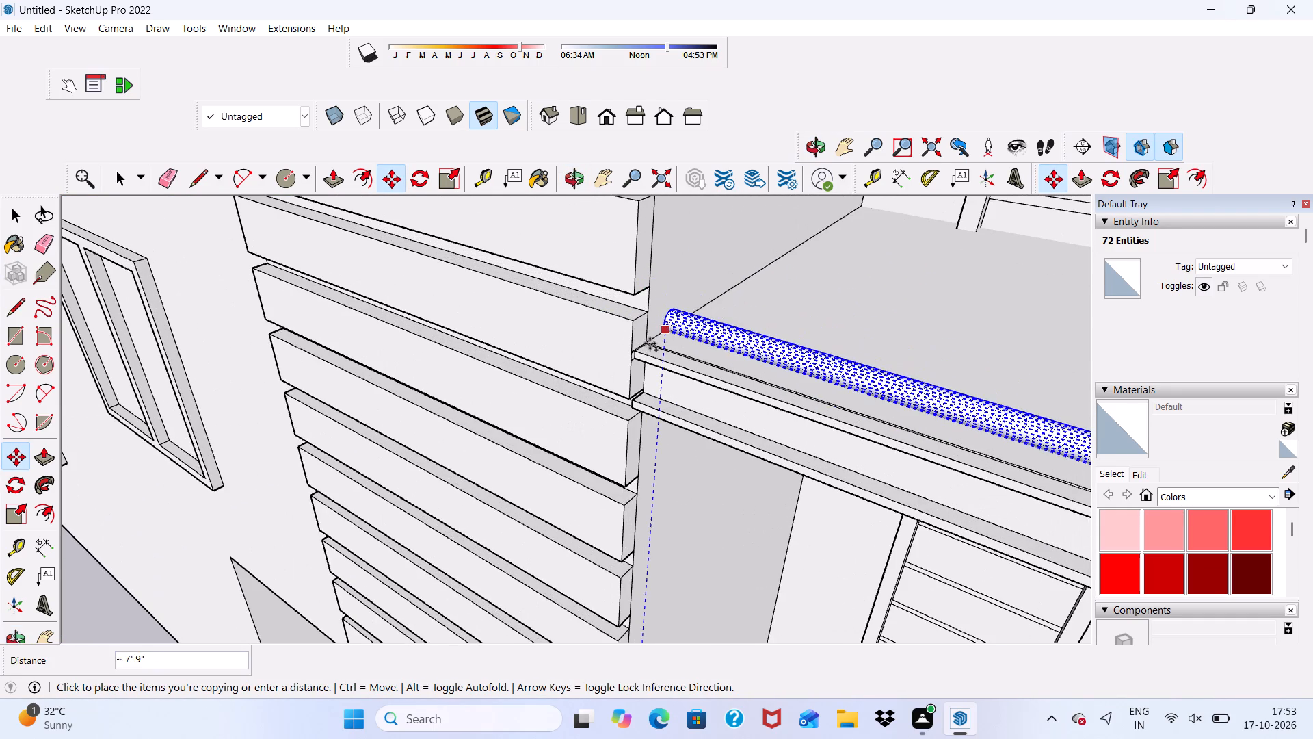
{"action": "scroll", "coordinate": [649, 306], "scroll_direction": "up", "scroll_amount": 7}
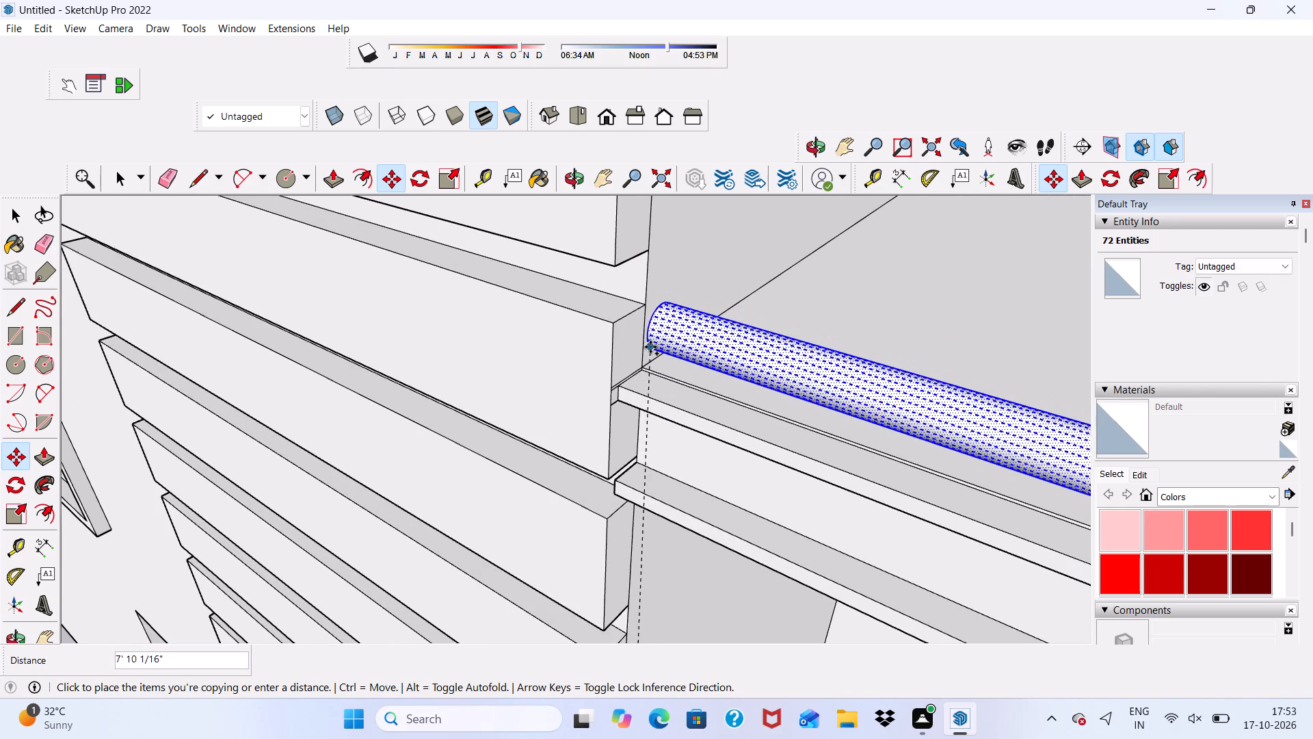
{"action": "left_click", "coordinate": [650, 347]}
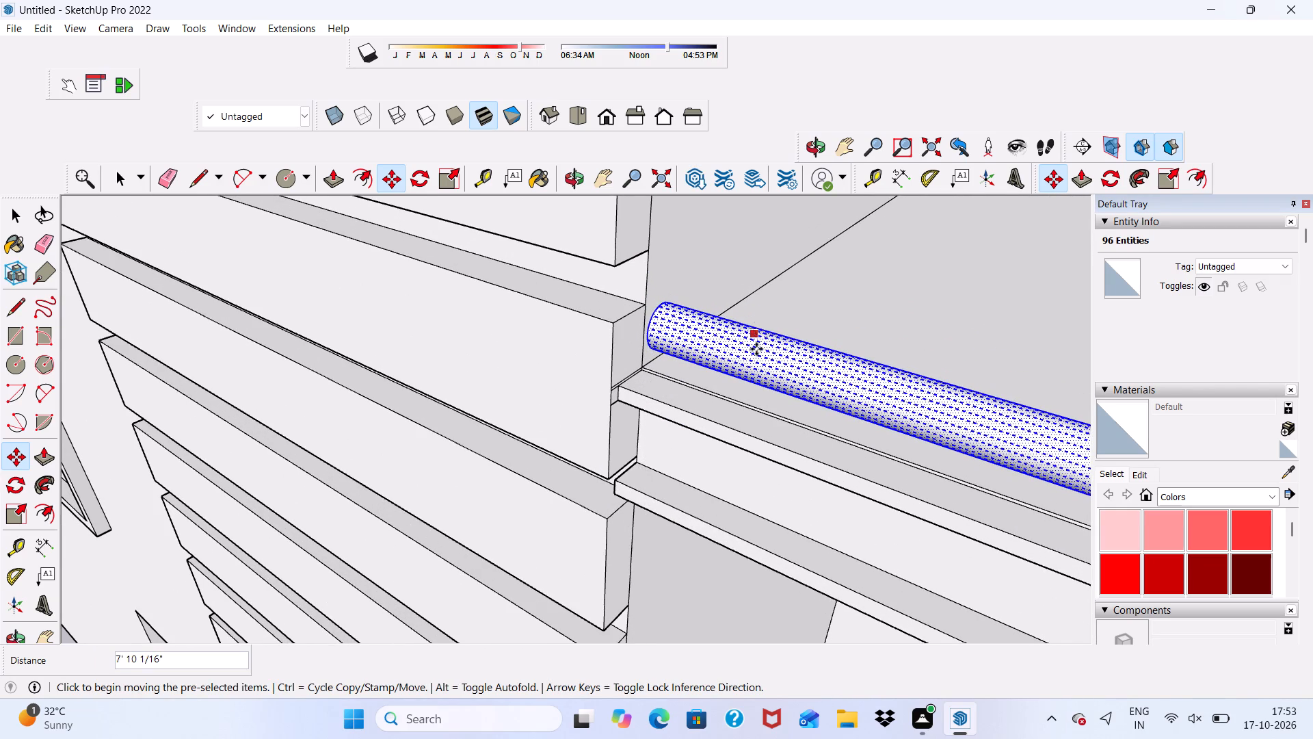
{"action": "key", "text": "space"}
Copy the upper balcony's new rail upward about 4 5/8" and array the copy x5 to stack the side rails.
{"action": "left_click", "coordinate": [646, 332]}
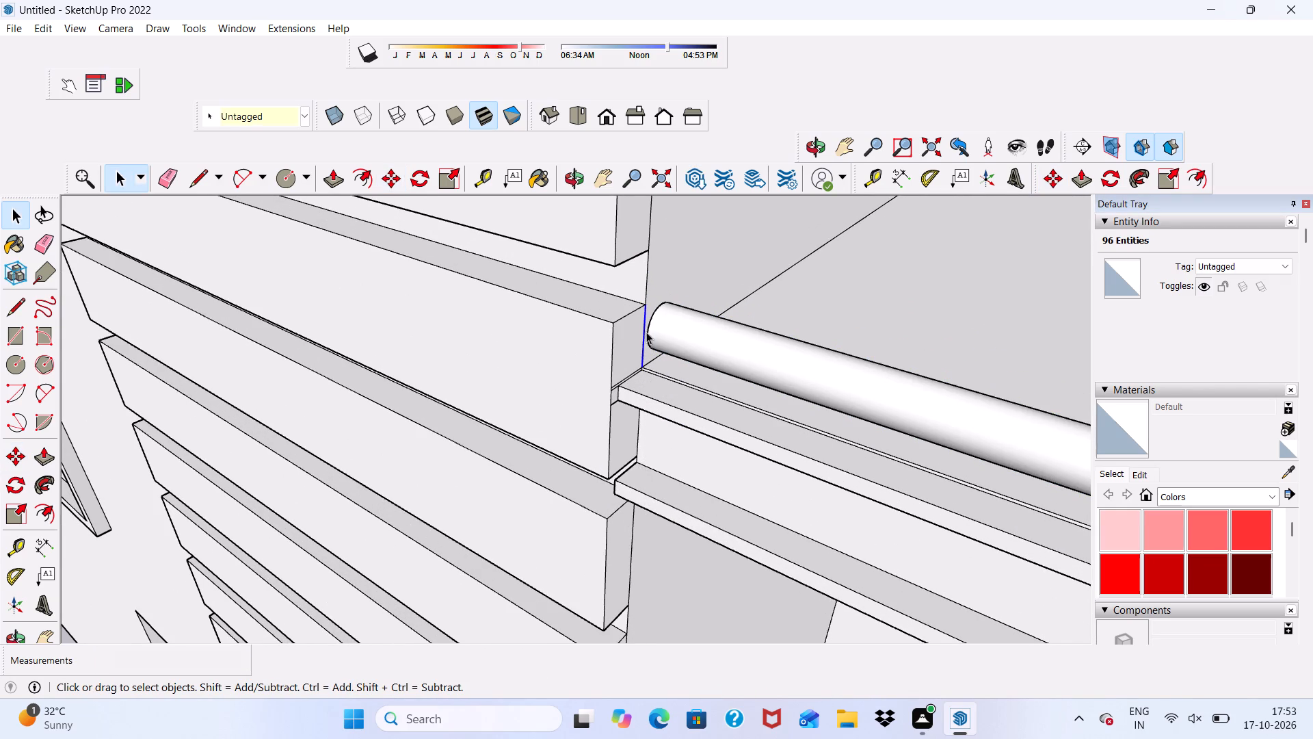
{"action": "left_click", "coordinate": [779, 350]}
{"action": "left_click", "coordinate": [390, 183]}
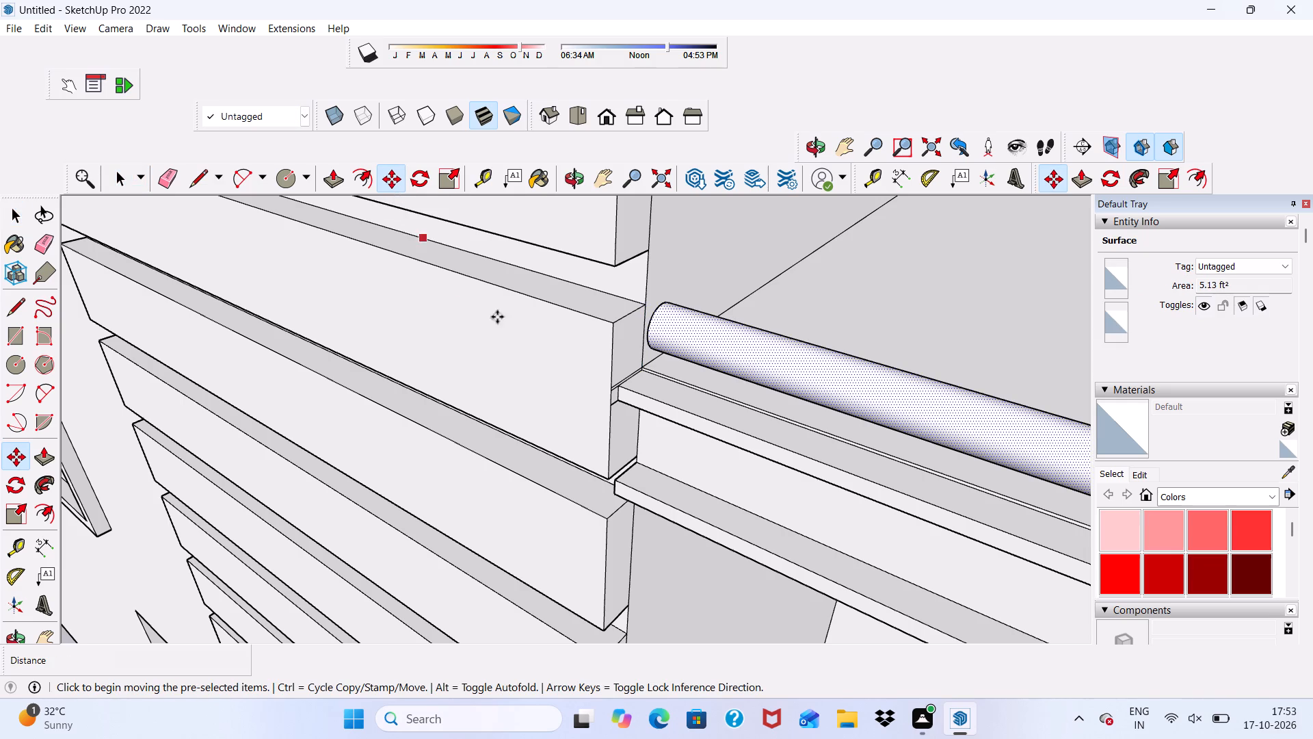
{"action": "scroll", "coordinate": [650, 343], "scroll_direction": "up", "scroll_amount": 2}
{"action": "left_click", "coordinate": [652, 331]}
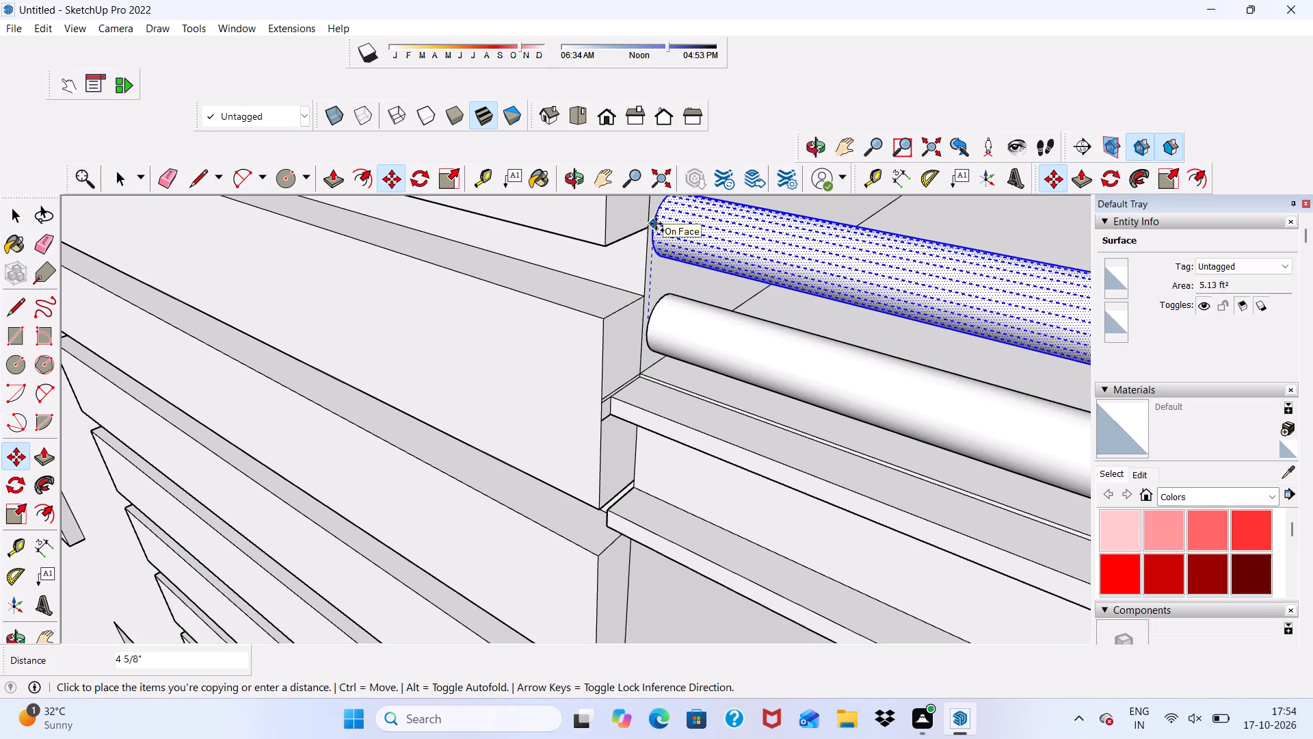
{"action": "left_click", "coordinate": [655, 224]}
{"action": "scroll", "coordinate": [729, 432], "scroll_direction": "down", "scroll_amount": 4}
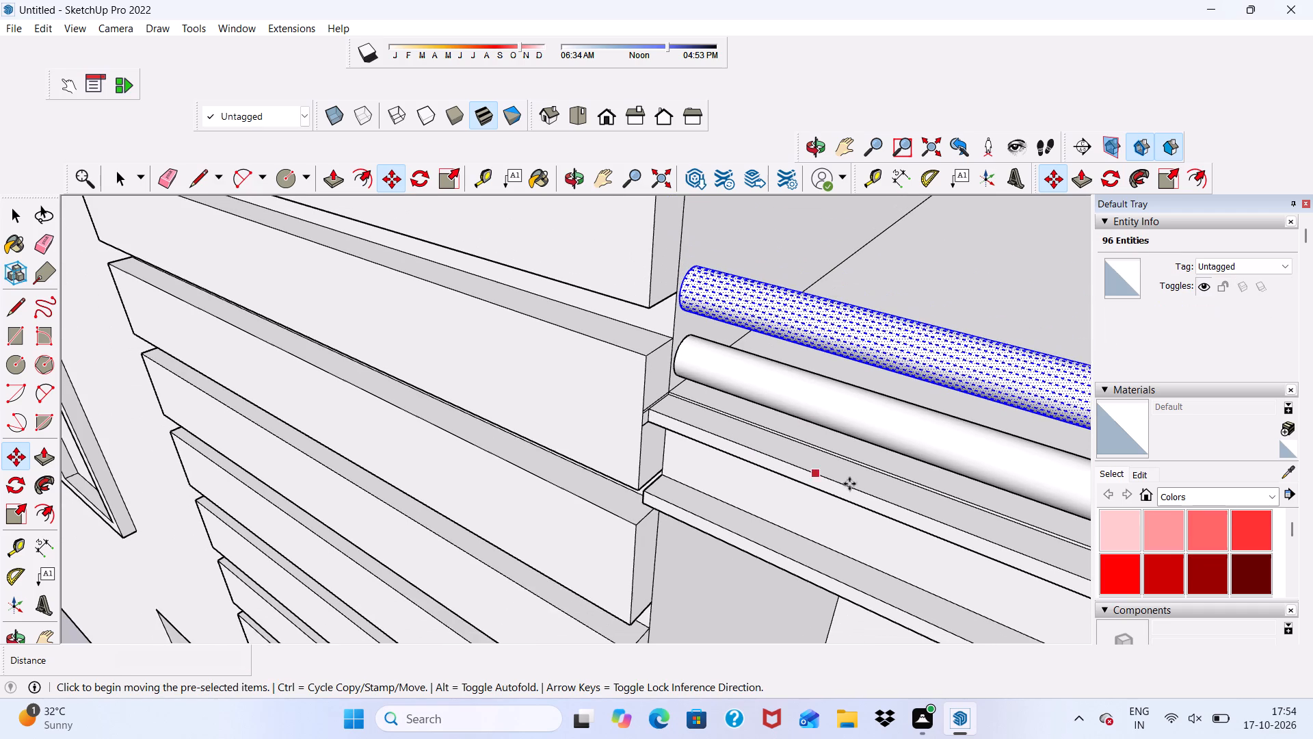
{"action": "key", "text": "shift+asterisk"}
{"action": "key", "text": "5"}
{"action": "key", "text": "Return"}
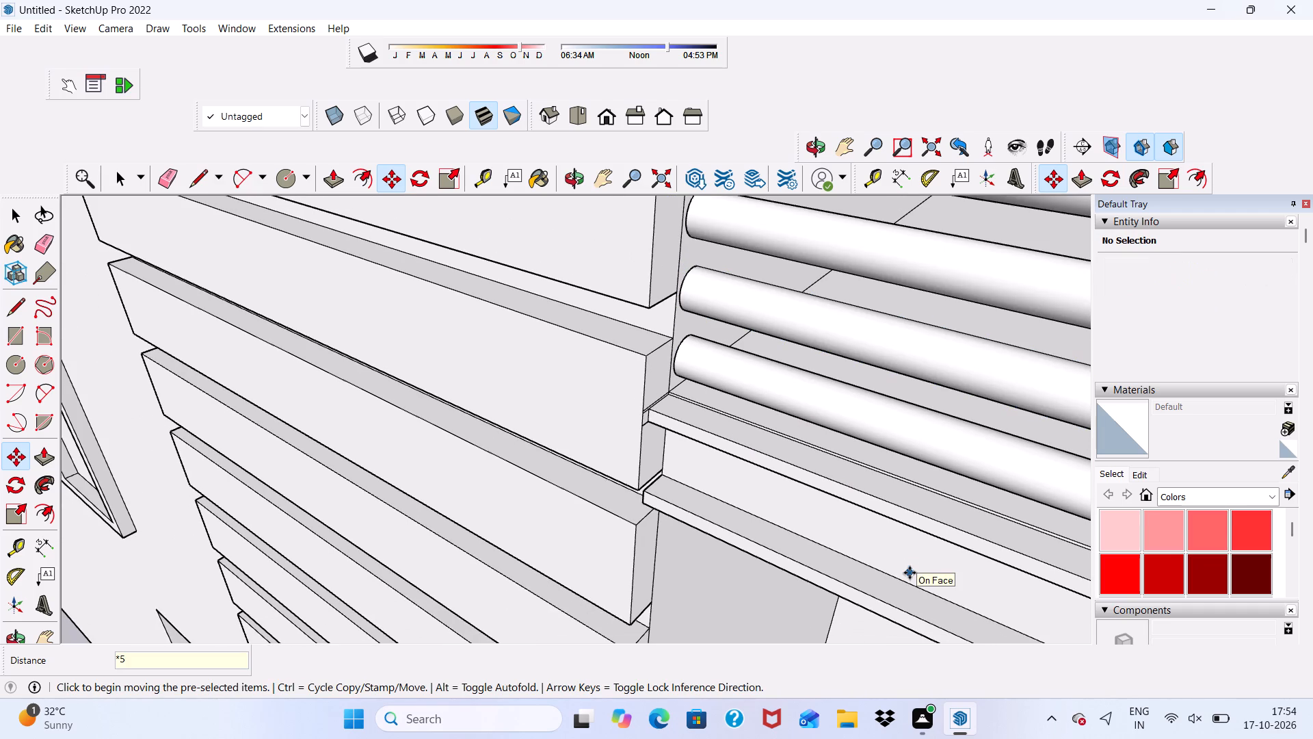
{"action": "key", "text": "space"}
Draw a post circle of about 10.9 sq in on the upper balcony's floor, beneath the railing beside the corner column.
{"action": "scroll", "coordinate": [856, 580], "scroll_direction": "down", "scroll_amount": 7}
{"action": "scroll", "coordinate": [706, 352], "scroll_direction": "down", "scroll_amount": 7}
{"action": "middle_click_drag", "start_coordinate": [874, 352], "coordinate": [715, 266]}
{"action": "scroll", "coordinate": [715, 266], "scroll_direction": "down", "scroll_amount": 1}
{"action": "scroll", "coordinate": [714, 266], "scroll_direction": "up", "scroll_amount": 1}
{"action": "scroll", "coordinate": [692, 265], "scroll_direction": "down", "scroll_amount": 6}
{"action": "scroll", "coordinate": [824, 428], "scroll_direction": "down", "scroll_amount": 5}
{"action": "middle_click_drag", "start_coordinate": [835, 415], "coordinate": [912, 463]}
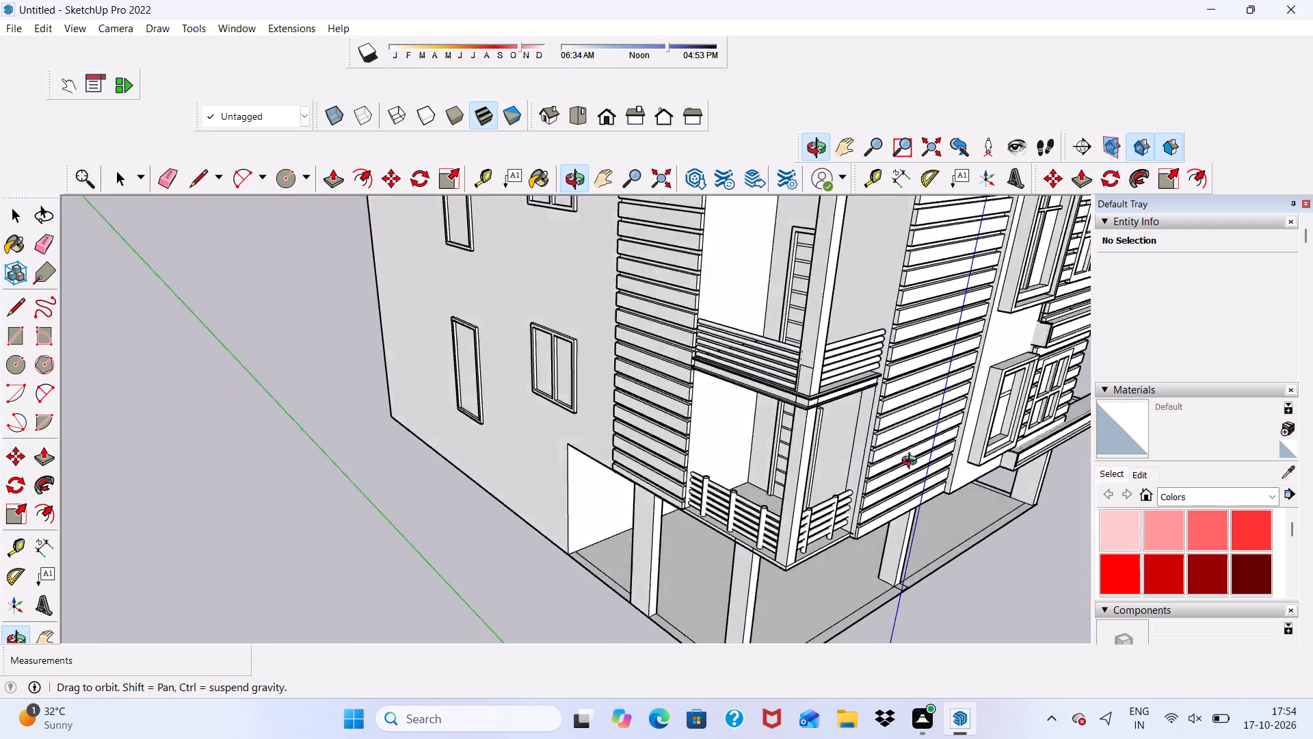
{"action": "middle_click_drag", "start_coordinate": [912, 463], "coordinate": [728, 456]}
{"action": "scroll", "coordinate": [734, 439], "scroll_direction": "up", "scroll_amount": 2}
{"action": "scroll", "coordinate": [778, 382], "scroll_direction": "down", "scroll_amount": 6}
{"action": "middle_click_drag", "start_coordinate": [769, 427], "coordinate": [905, 369]}
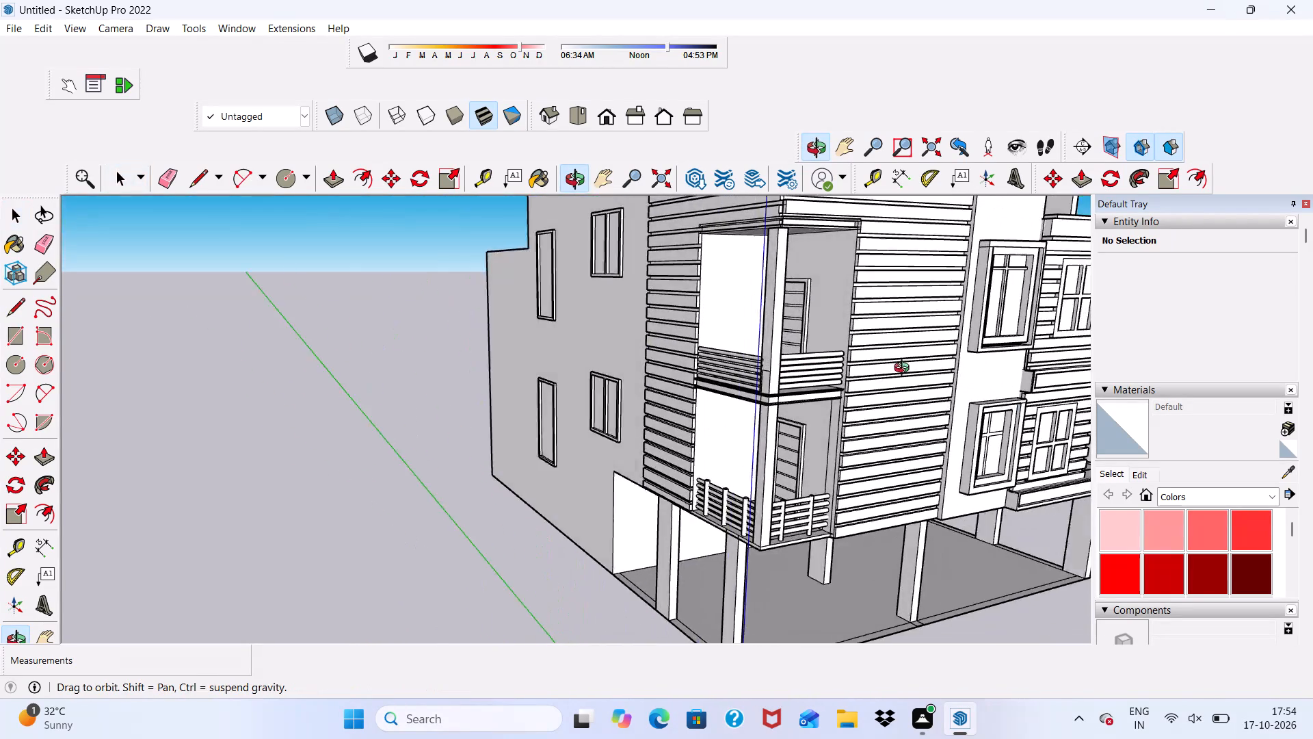
{"action": "middle_click_drag", "start_coordinate": [905, 369], "coordinate": [920, 384]}
{"action": "scroll", "coordinate": [824, 388], "scroll_direction": "up", "scroll_amount": 12}
{"action": "scroll", "coordinate": [796, 373], "scroll_direction": "down", "scroll_amount": 1}
{"action": "middle_click_drag", "start_coordinate": [796, 373], "coordinate": [709, 419]}
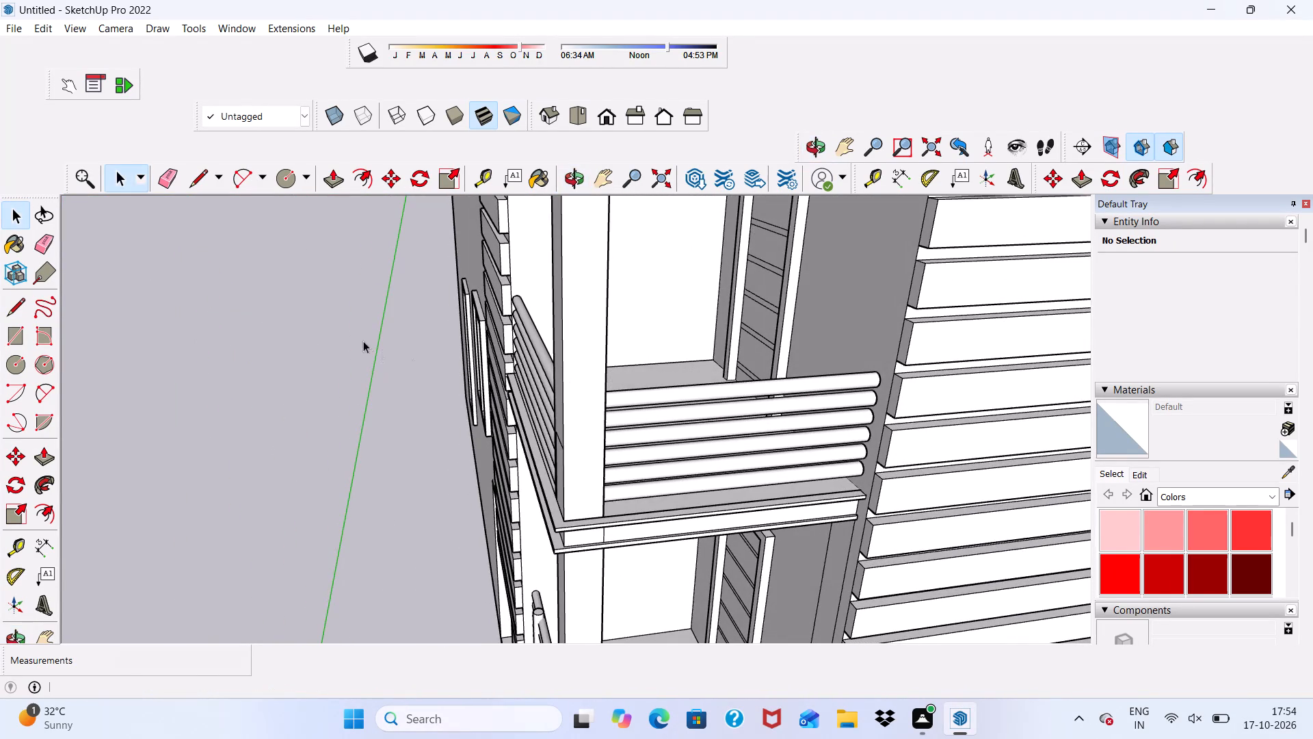
{"action": "left_click", "coordinate": [278, 177]}
{"action": "scroll", "coordinate": [853, 586], "scroll_direction": "down", "scroll_amount": 1}
{"action": "scroll", "coordinate": [728, 447], "scroll_direction": "up", "scroll_amount": 1}
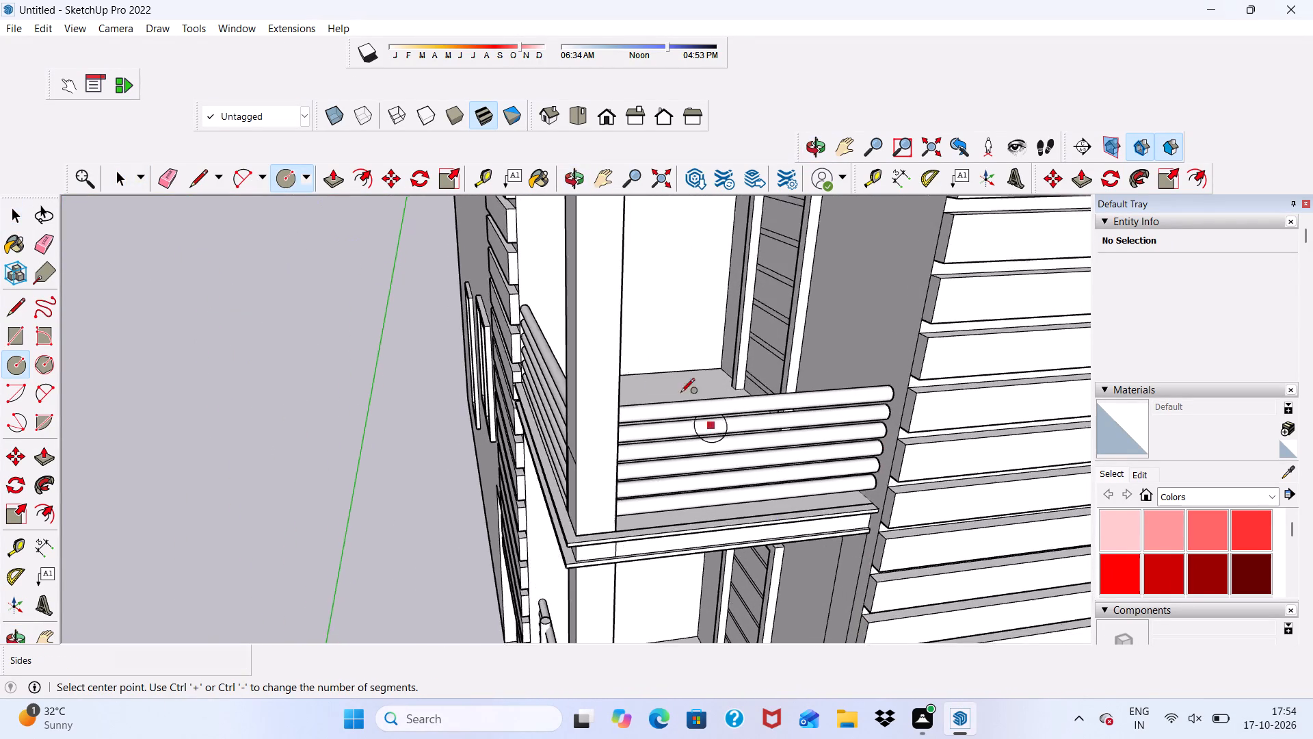
{"action": "scroll", "coordinate": [662, 378], "scroll_direction": "down", "scroll_amount": 4}
{"action": "middle_click_drag", "start_coordinate": [658, 396], "coordinate": [594, 454]}
{"action": "scroll", "coordinate": [609, 516], "scroll_direction": "up", "scroll_amount": 17}
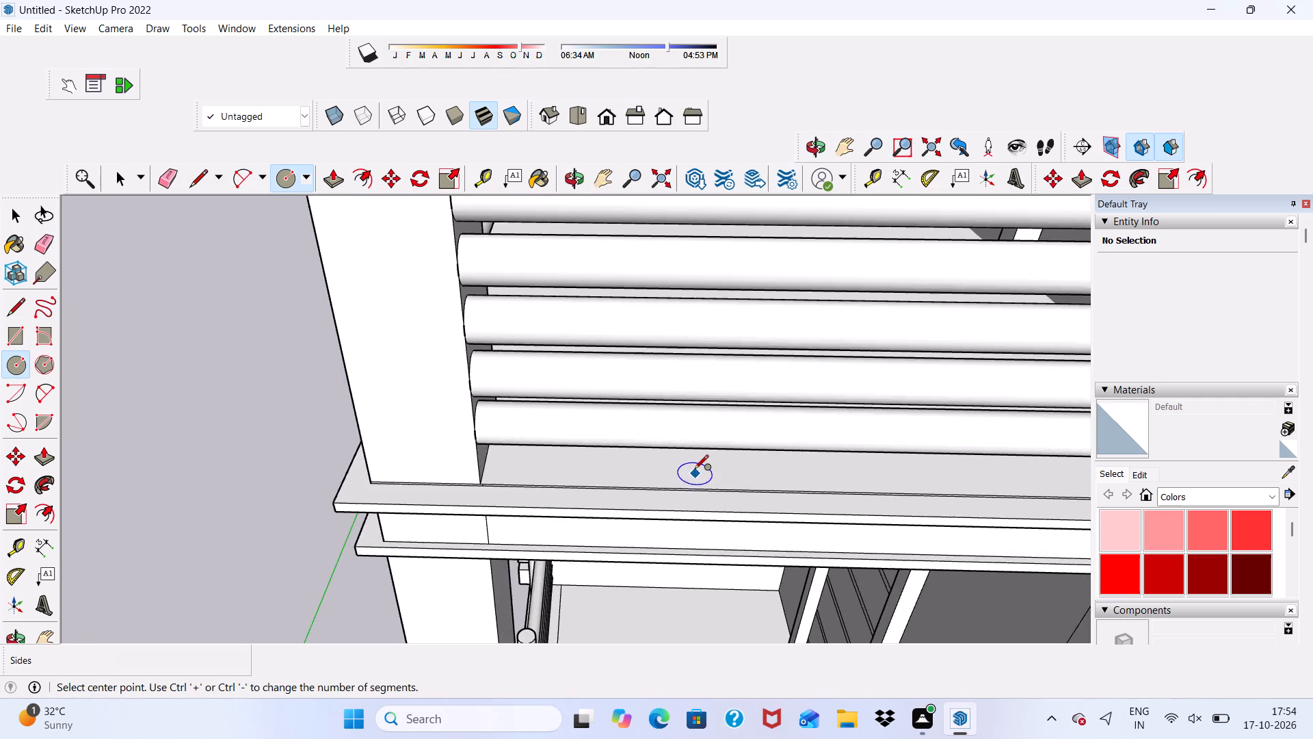
{"action": "scroll", "coordinate": [694, 470], "scroll_direction": "up", "scroll_amount": 6}
{"action": "left_click", "coordinate": [698, 461]}
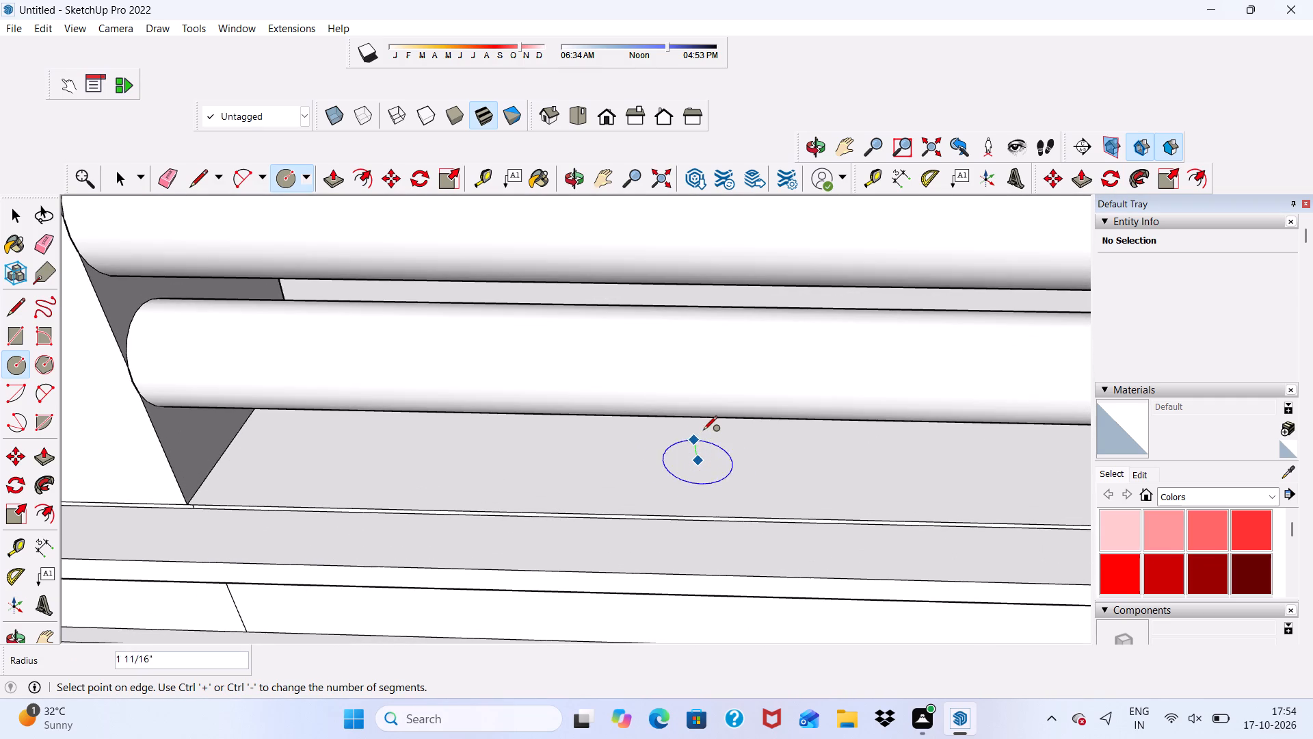
{"action": "left_click", "coordinate": [703, 431]}
{"action": "scroll", "coordinate": [667, 461], "scroll_direction": "down", "scroll_amount": 5}
{"action": "key", "text": "space"}
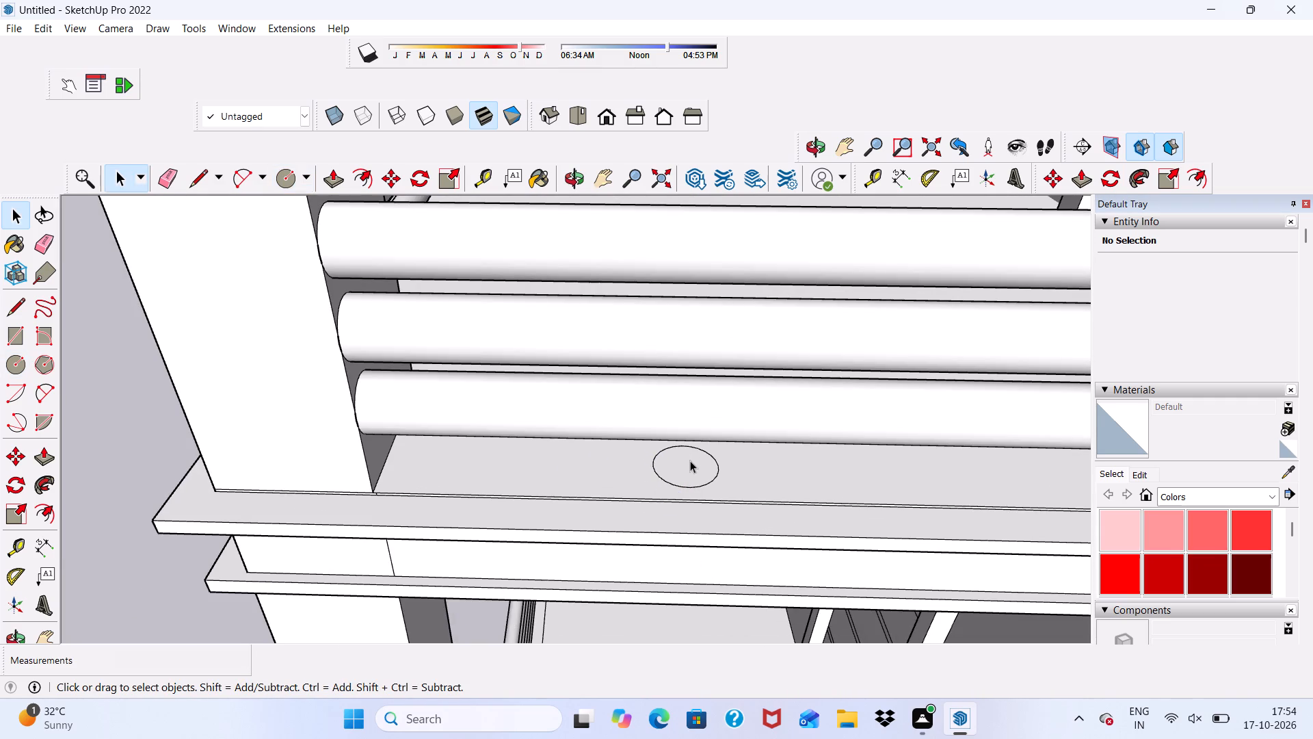
Copy the post circle about 1' 10 13/16" along the red axis beneath the same railing.
{"action": "double_click", "coordinate": [690, 461]}
{"action": "left_click", "coordinate": [385, 174]}
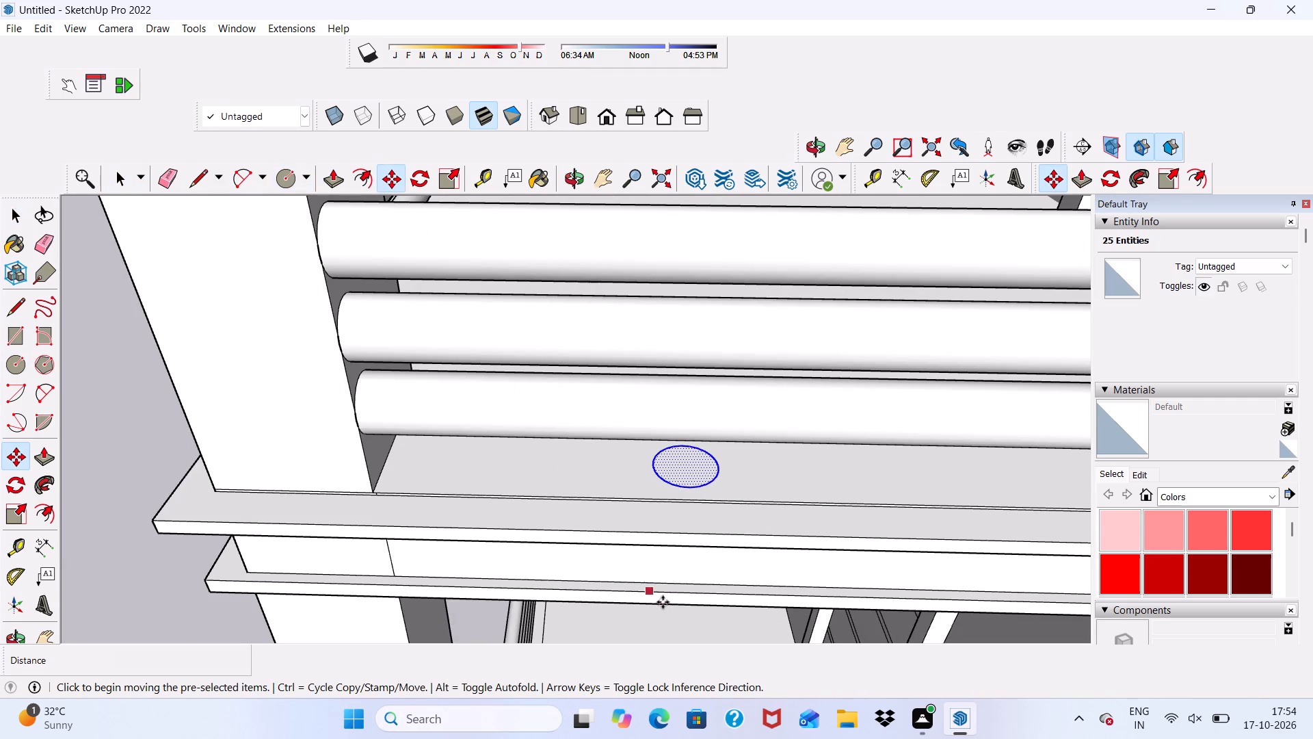
{"action": "left_click", "coordinate": [682, 474]}
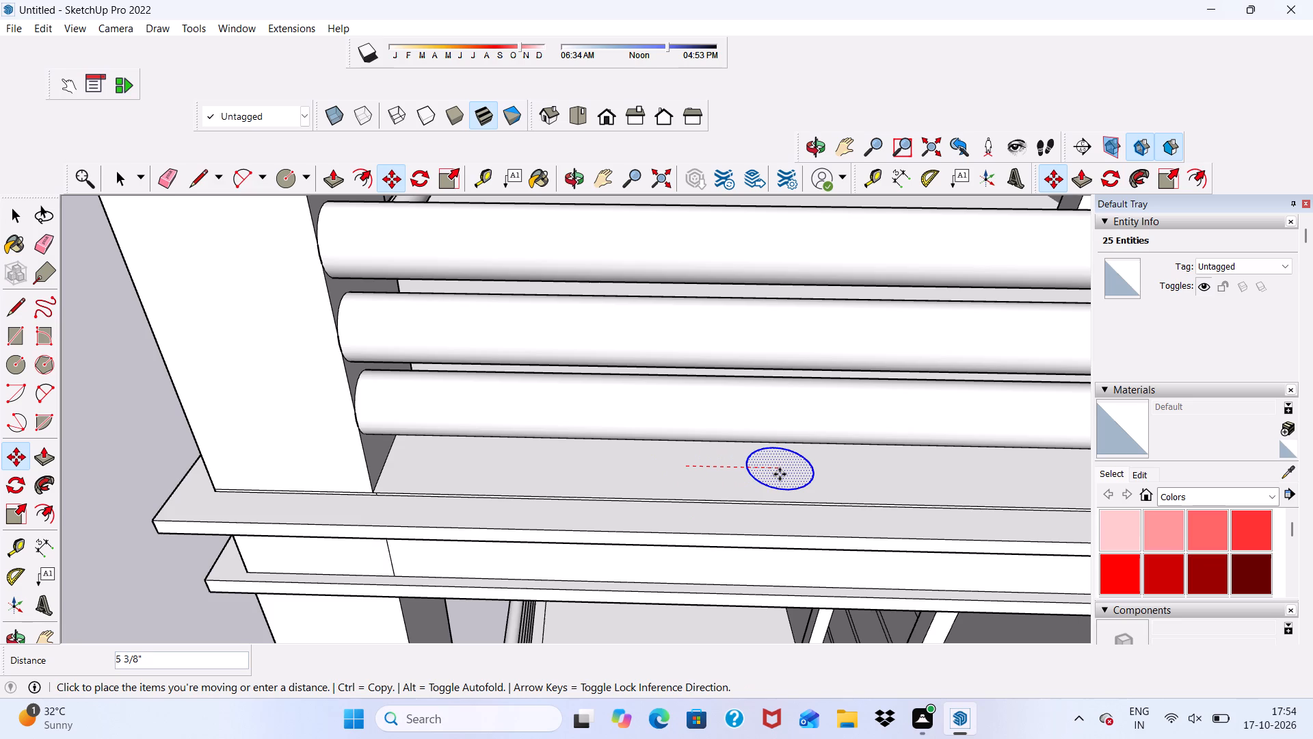
{"action": "scroll", "coordinate": [615, 469], "scroll_direction": "down", "scroll_amount": 4}
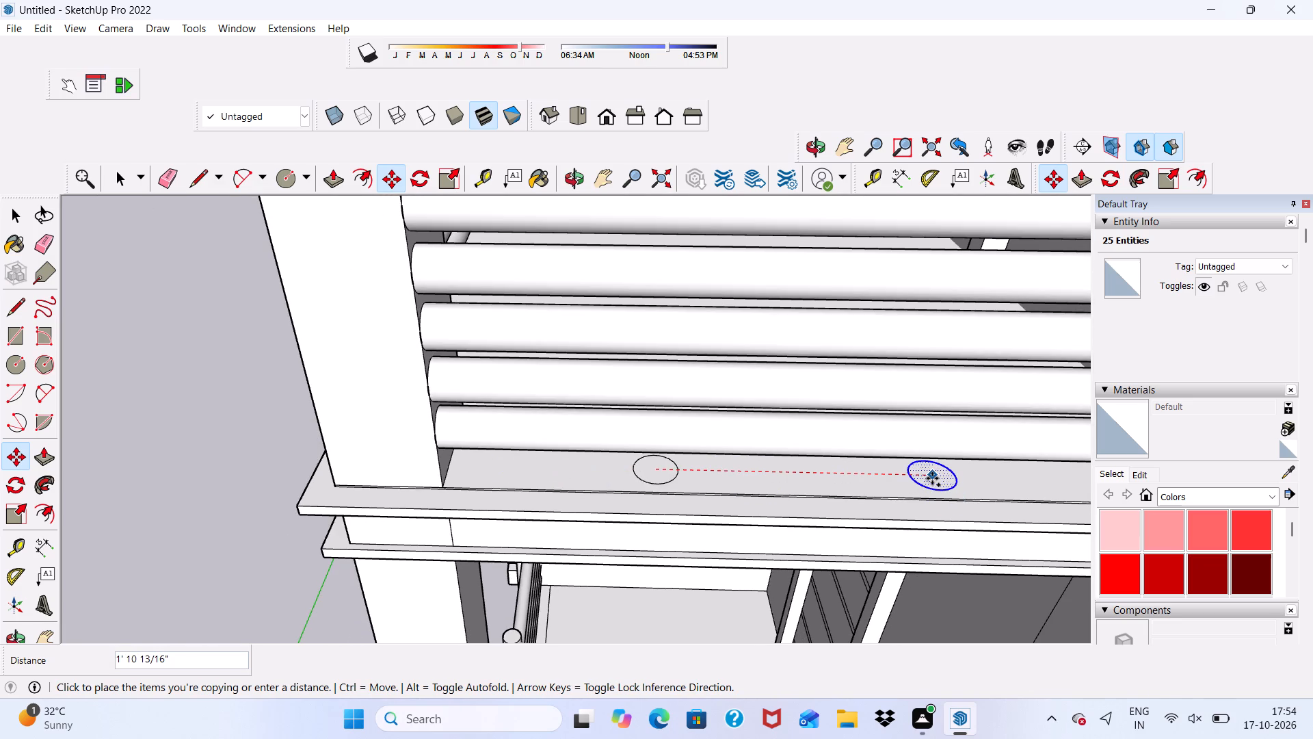
{"action": "left_click", "coordinate": [932, 478]}
{"action": "key", "text": "space"}
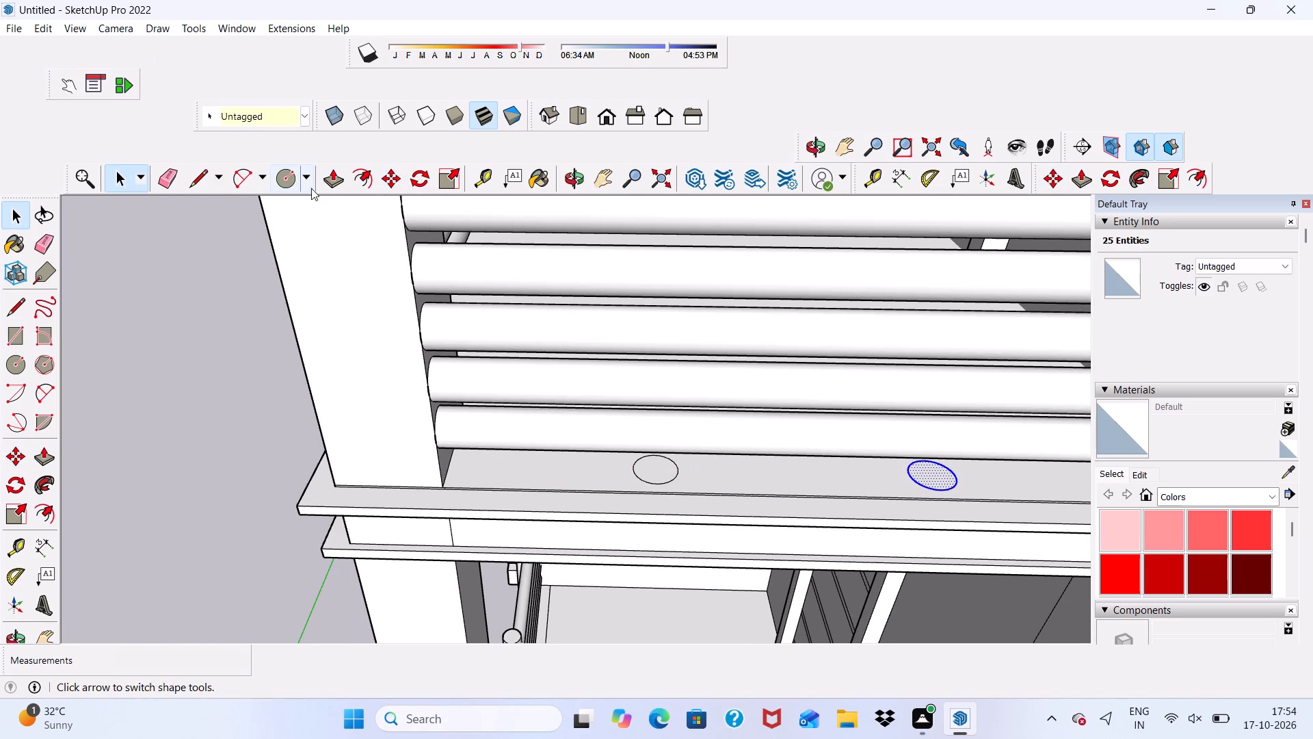
Push/Pull the copied circle up 2' 5 1/2" through the rails to form a post rising just above the top rail.
{"action": "left_click", "coordinate": [329, 181]}
{"action": "scroll", "coordinate": [1019, 450], "scroll_direction": "up", "scroll_amount": 4}
{"action": "left_click", "coordinate": [901, 471]}
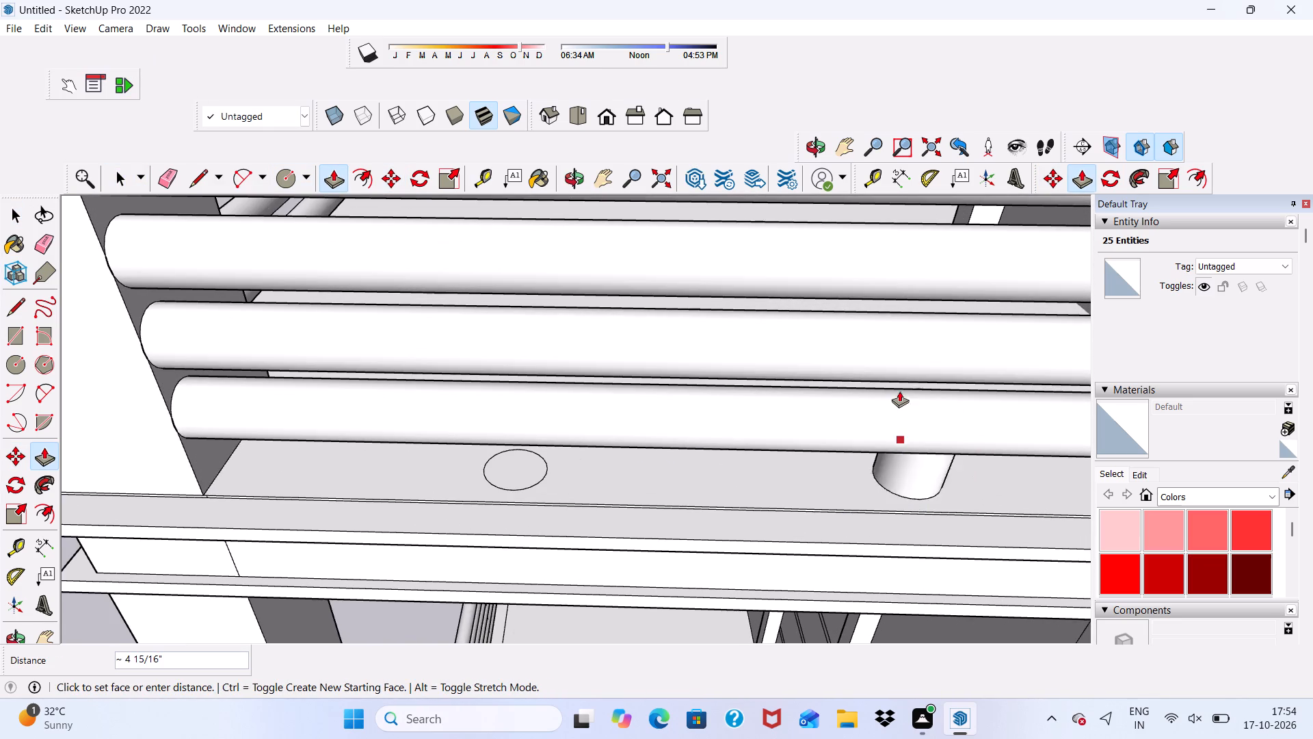
{"action": "scroll", "coordinate": [899, 388], "scroll_direction": "down", "scroll_amount": 5}
{"action": "scroll", "coordinate": [900, 387], "scroll_direction": "up", "scroll_amount": 1}
{"action": "scroll", "coordinate": [894, 403], "scroll_direction": "down", "scroll_amount": 12}
{"action": "scroll", "coordinate": [888, 440], "scroll_direction": "up", "scroll_amount": 1}
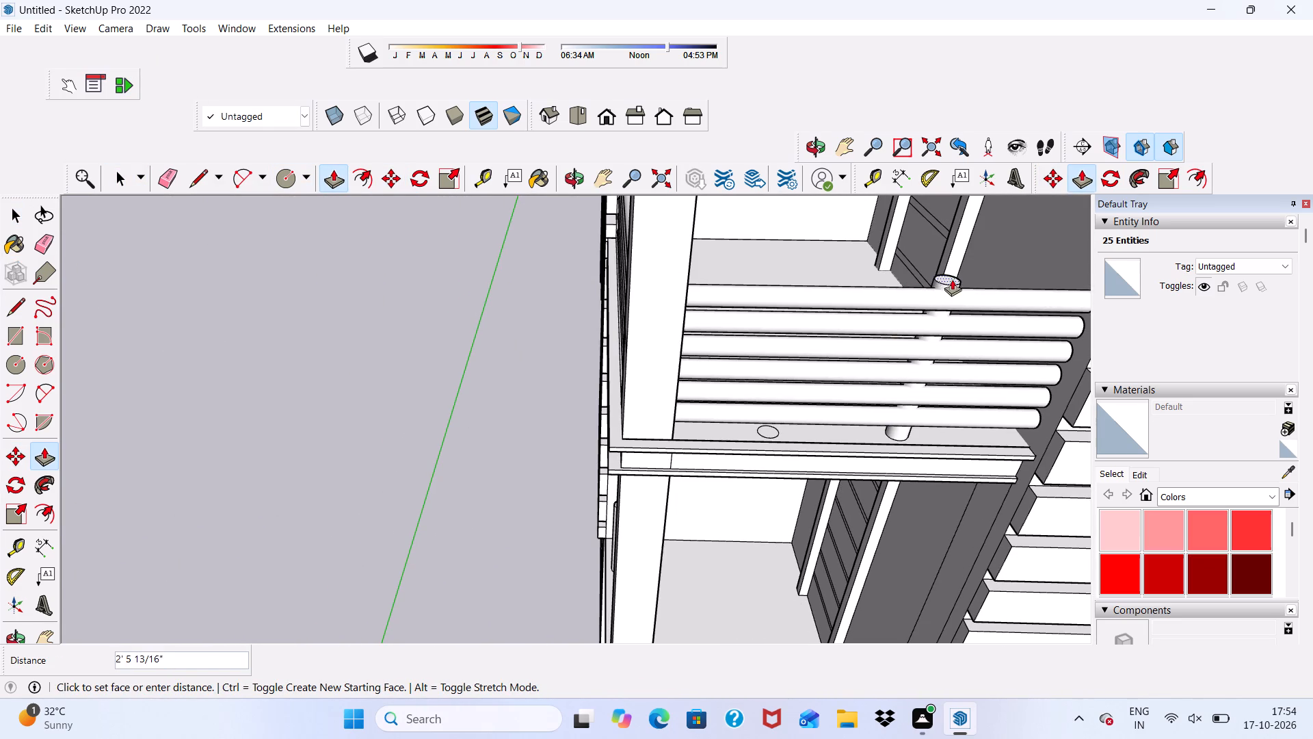
{"action": "scroll", "coordinate": [955, 293], "scroll_direction": "up", "scroll_amount": 5}
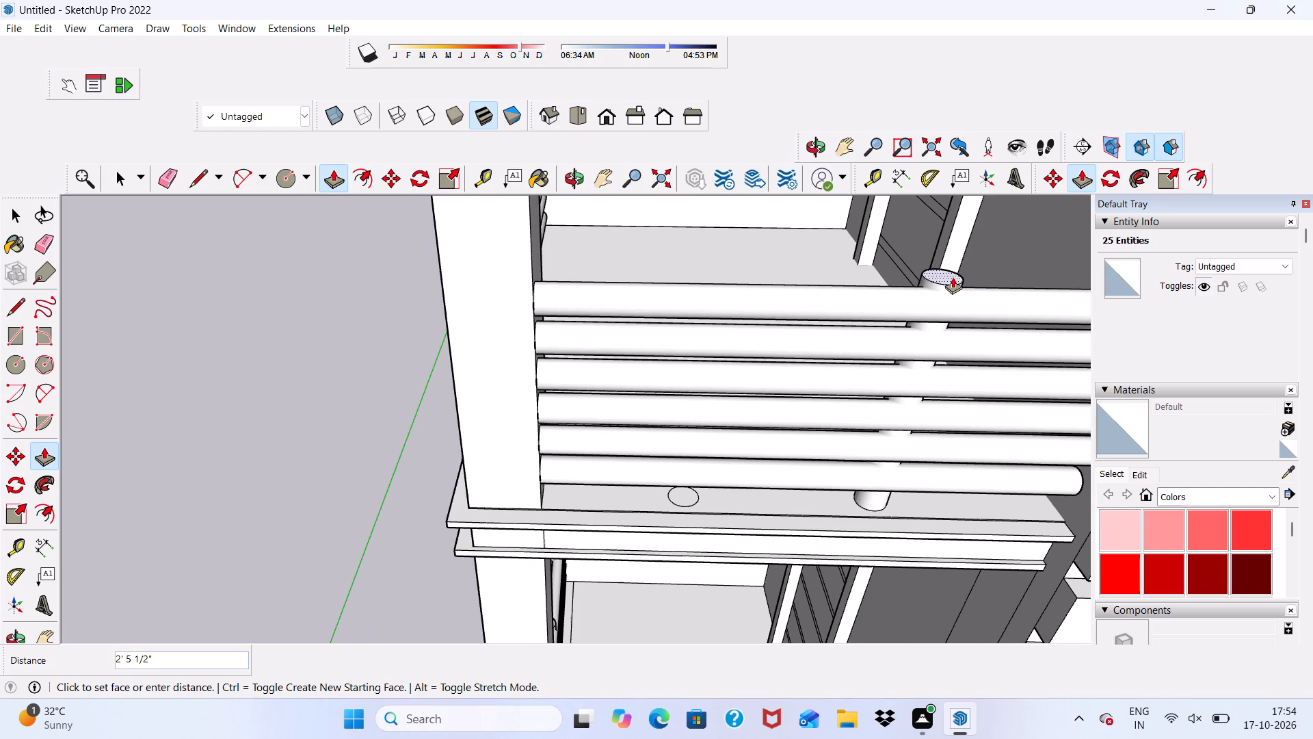
{"action": "left_click", "coordinate": [953, 277]}
{"action": "scroll", "coordinate": [515, 424], "scroll_direction": "up", "scroll_amount": 4}
{"action": "key", "text": "space"}
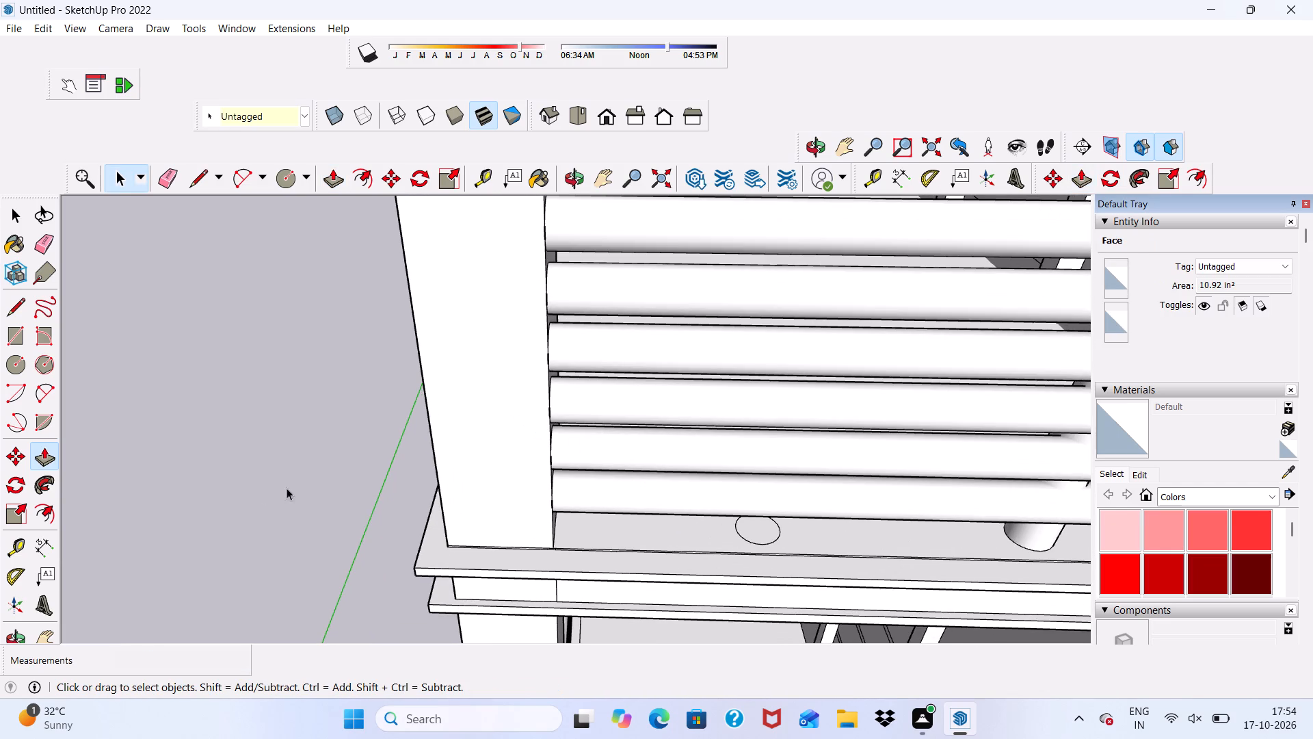
{"action": "left_click", "coordinate": [261, 484]}
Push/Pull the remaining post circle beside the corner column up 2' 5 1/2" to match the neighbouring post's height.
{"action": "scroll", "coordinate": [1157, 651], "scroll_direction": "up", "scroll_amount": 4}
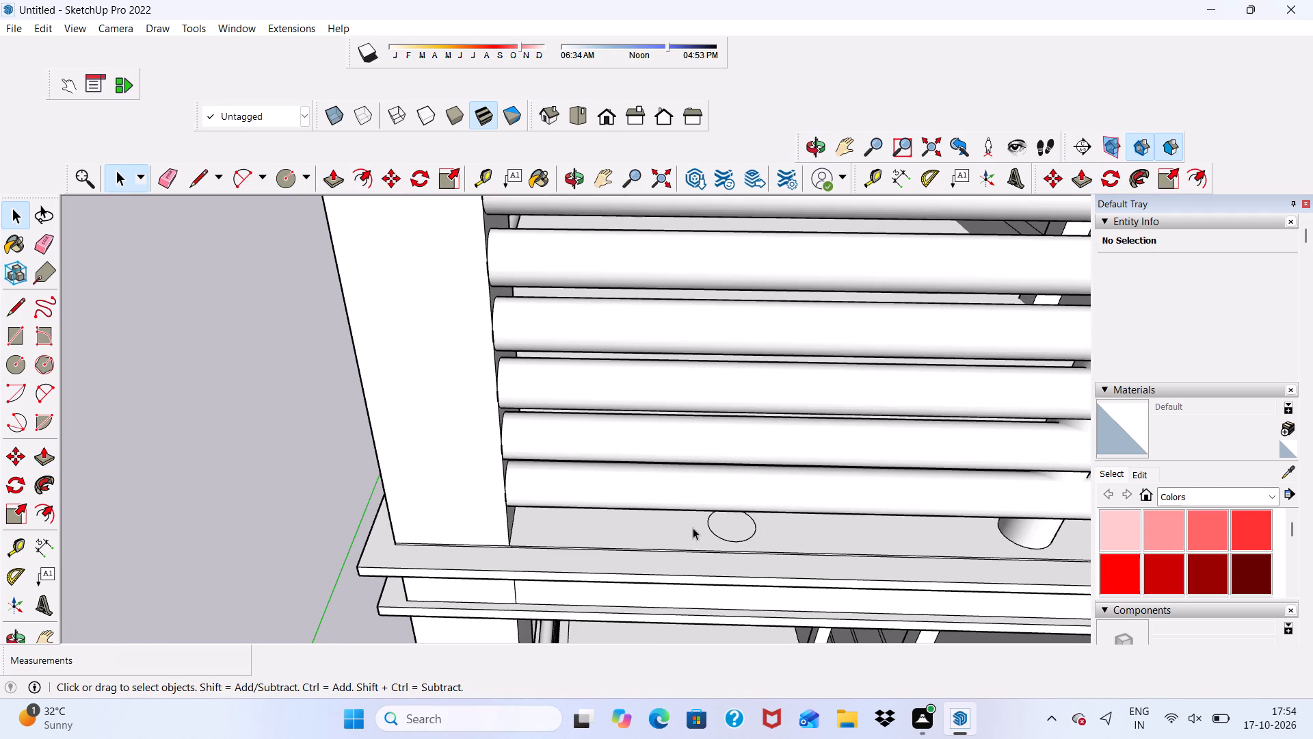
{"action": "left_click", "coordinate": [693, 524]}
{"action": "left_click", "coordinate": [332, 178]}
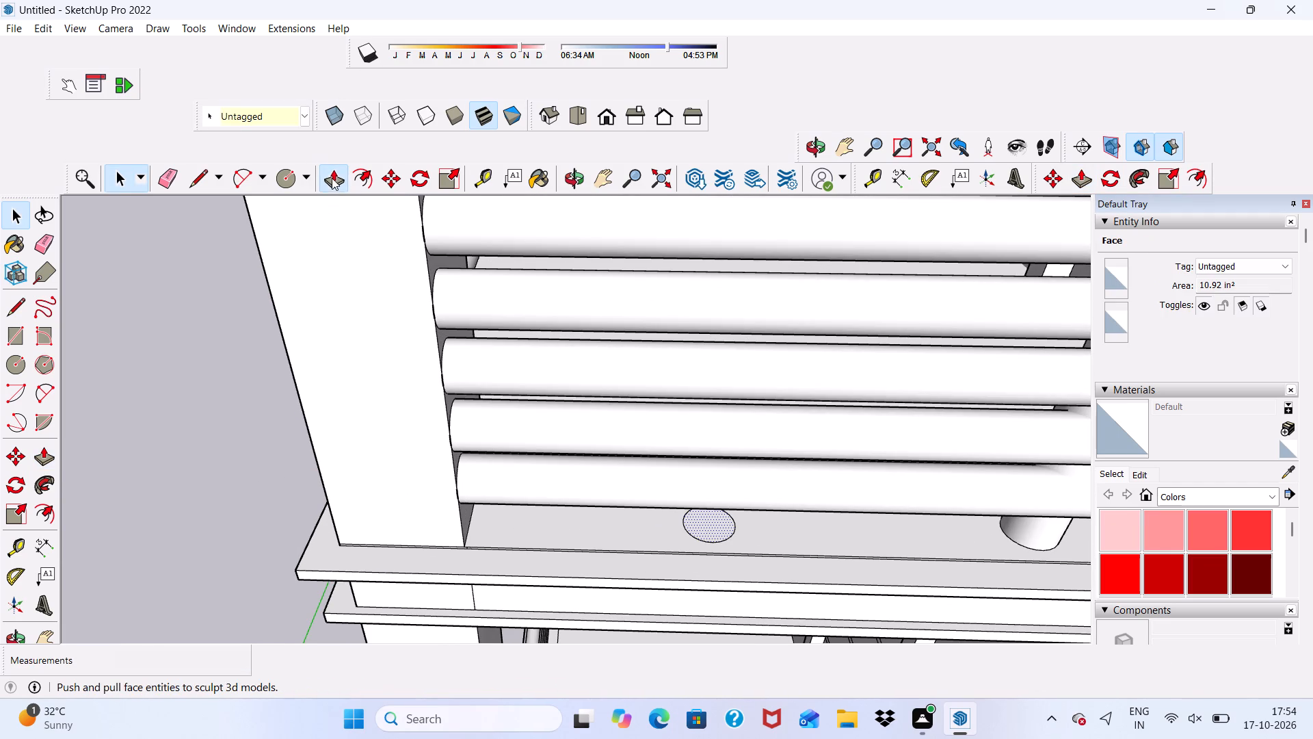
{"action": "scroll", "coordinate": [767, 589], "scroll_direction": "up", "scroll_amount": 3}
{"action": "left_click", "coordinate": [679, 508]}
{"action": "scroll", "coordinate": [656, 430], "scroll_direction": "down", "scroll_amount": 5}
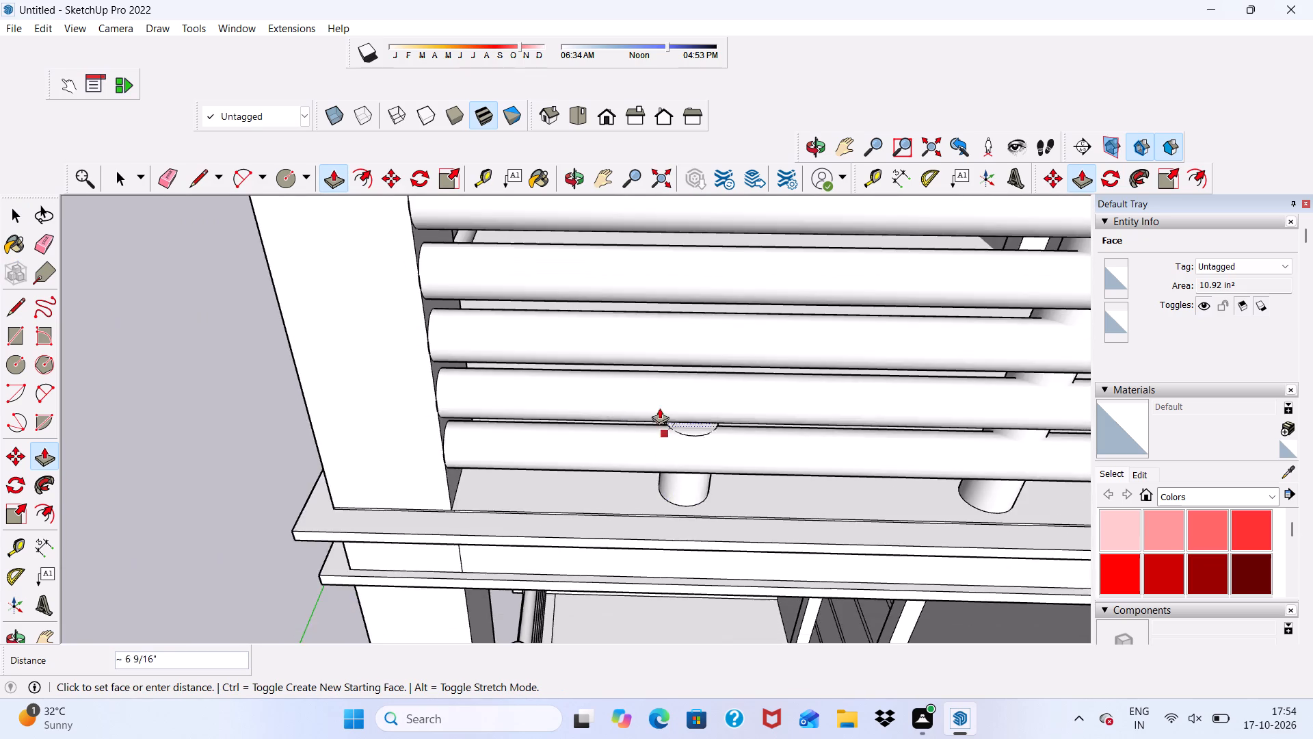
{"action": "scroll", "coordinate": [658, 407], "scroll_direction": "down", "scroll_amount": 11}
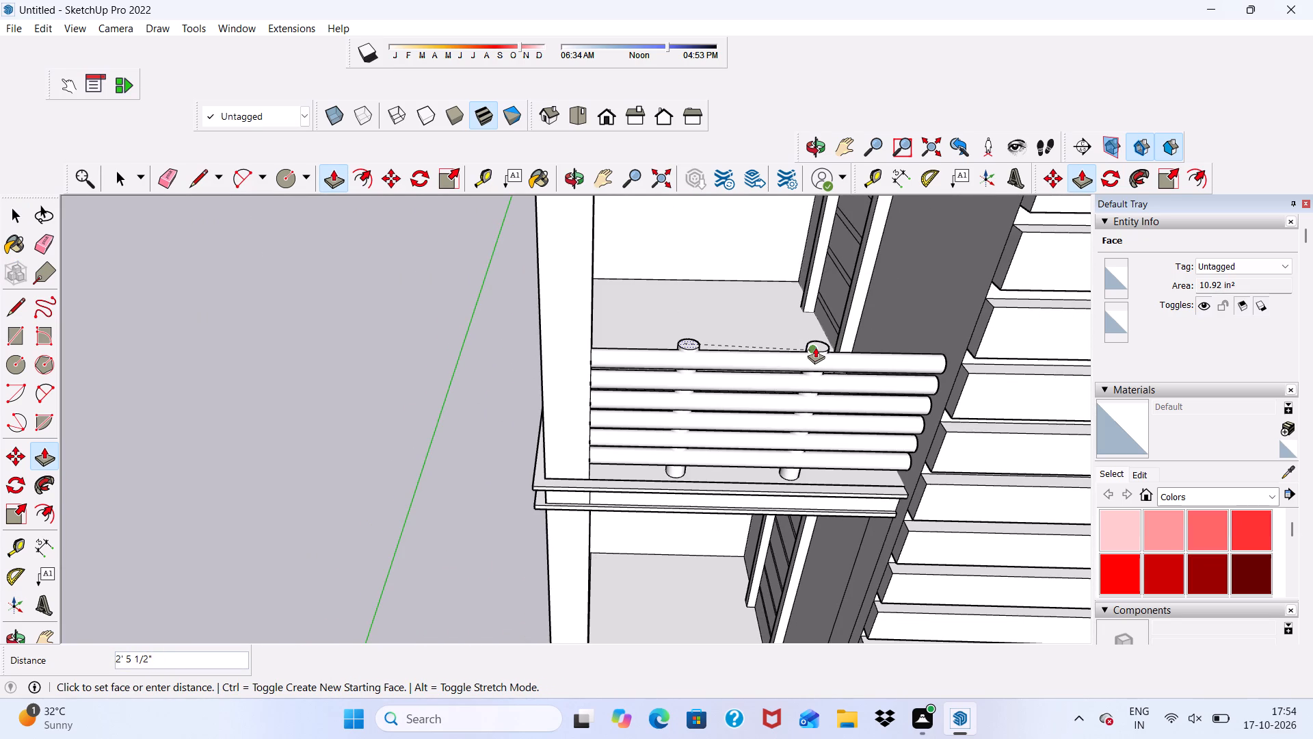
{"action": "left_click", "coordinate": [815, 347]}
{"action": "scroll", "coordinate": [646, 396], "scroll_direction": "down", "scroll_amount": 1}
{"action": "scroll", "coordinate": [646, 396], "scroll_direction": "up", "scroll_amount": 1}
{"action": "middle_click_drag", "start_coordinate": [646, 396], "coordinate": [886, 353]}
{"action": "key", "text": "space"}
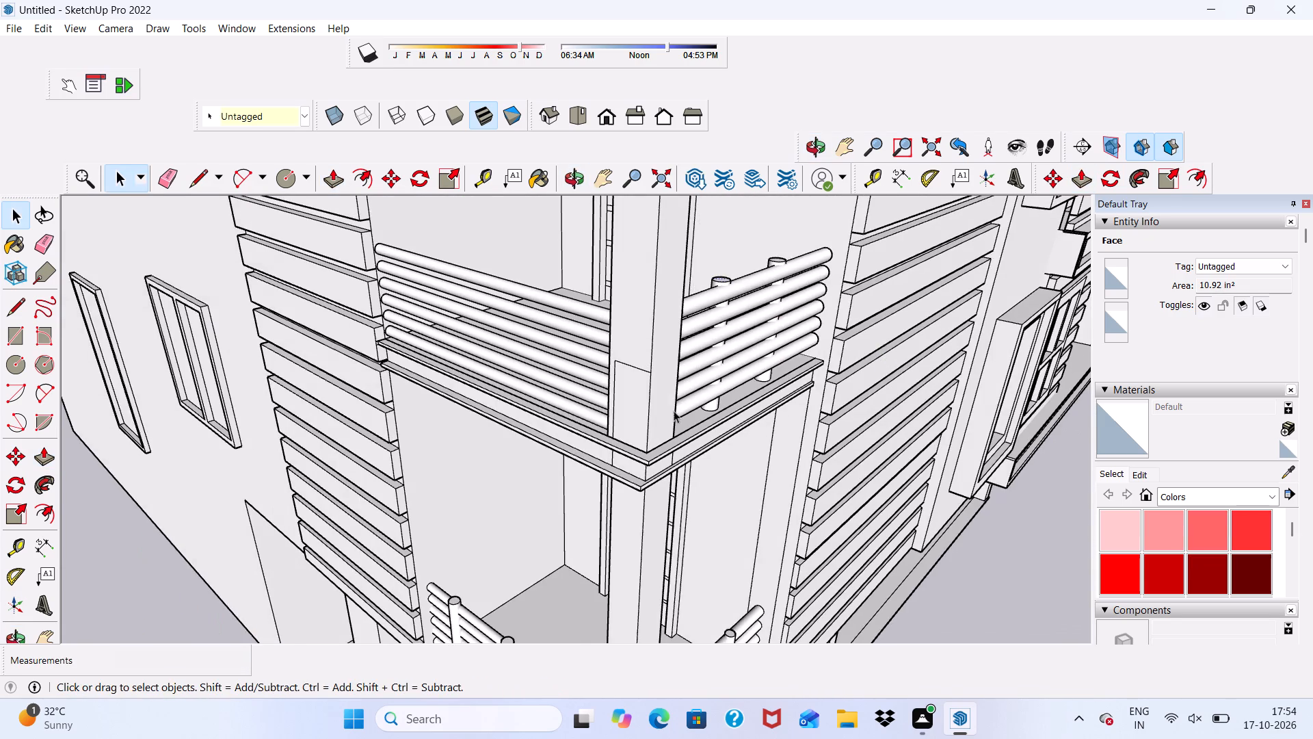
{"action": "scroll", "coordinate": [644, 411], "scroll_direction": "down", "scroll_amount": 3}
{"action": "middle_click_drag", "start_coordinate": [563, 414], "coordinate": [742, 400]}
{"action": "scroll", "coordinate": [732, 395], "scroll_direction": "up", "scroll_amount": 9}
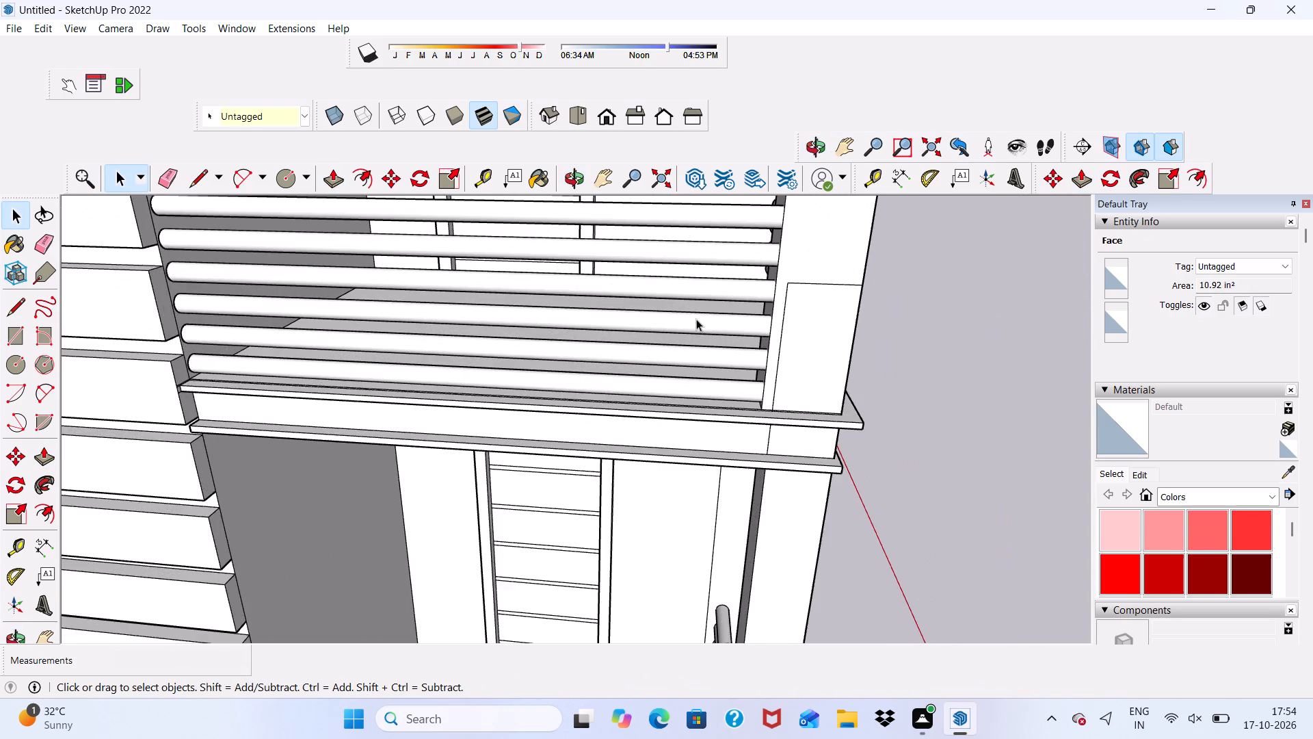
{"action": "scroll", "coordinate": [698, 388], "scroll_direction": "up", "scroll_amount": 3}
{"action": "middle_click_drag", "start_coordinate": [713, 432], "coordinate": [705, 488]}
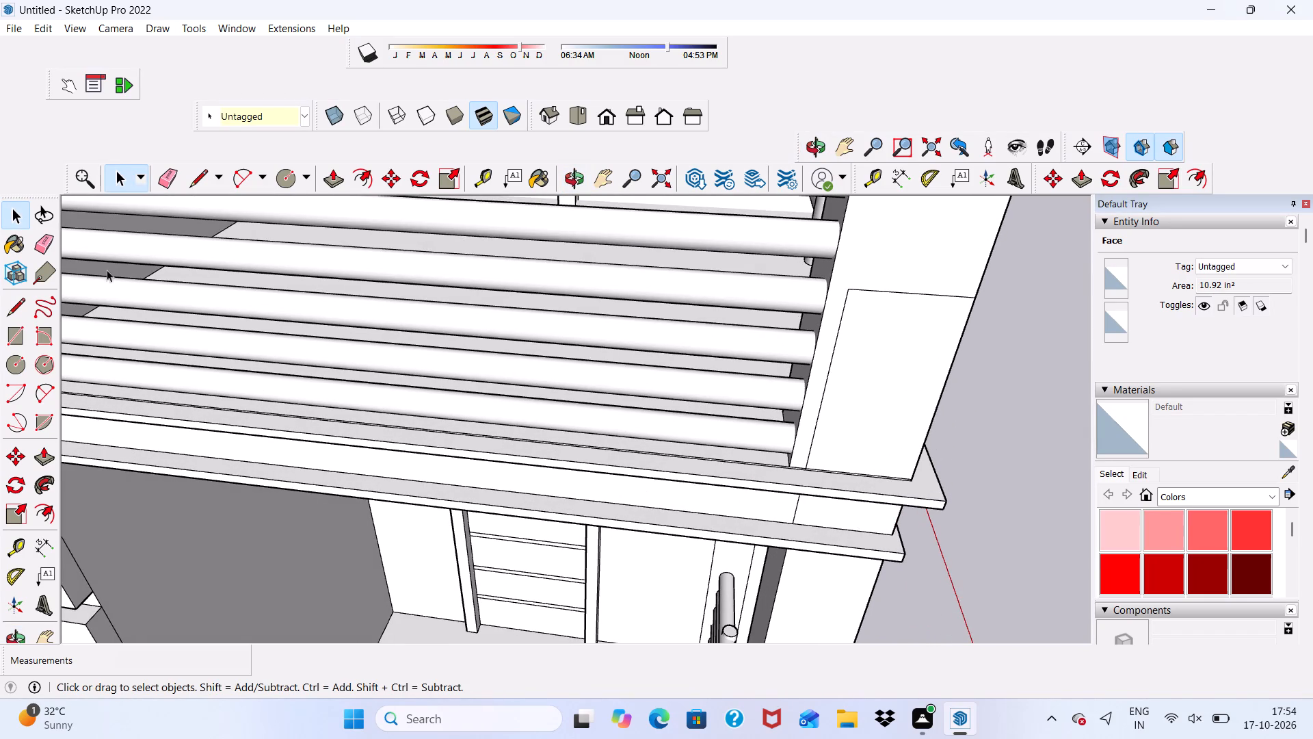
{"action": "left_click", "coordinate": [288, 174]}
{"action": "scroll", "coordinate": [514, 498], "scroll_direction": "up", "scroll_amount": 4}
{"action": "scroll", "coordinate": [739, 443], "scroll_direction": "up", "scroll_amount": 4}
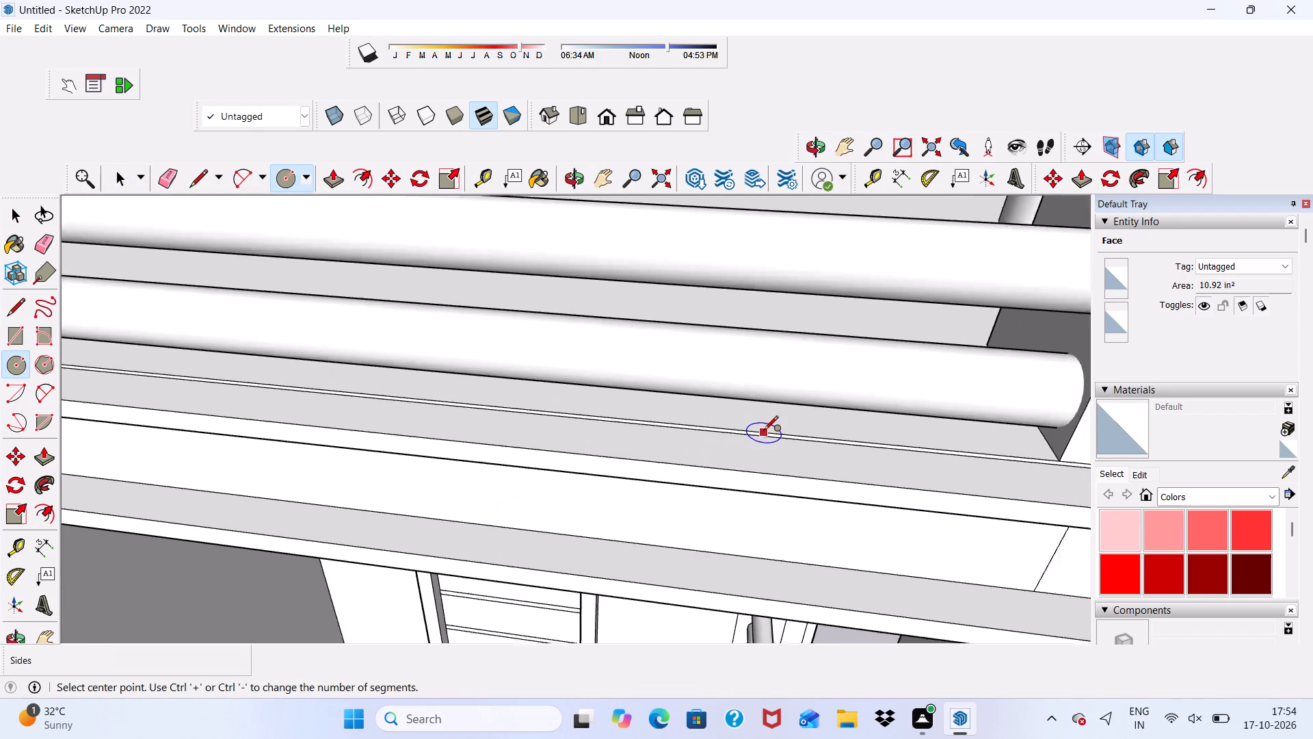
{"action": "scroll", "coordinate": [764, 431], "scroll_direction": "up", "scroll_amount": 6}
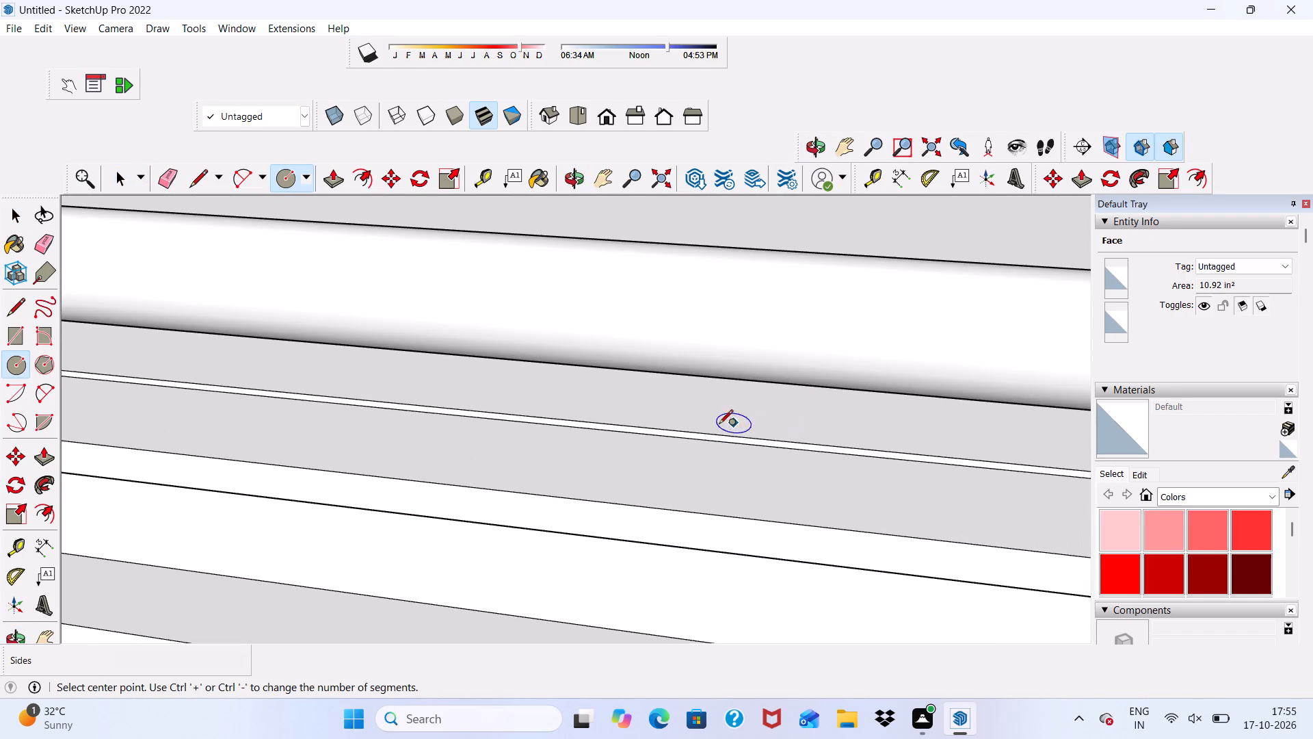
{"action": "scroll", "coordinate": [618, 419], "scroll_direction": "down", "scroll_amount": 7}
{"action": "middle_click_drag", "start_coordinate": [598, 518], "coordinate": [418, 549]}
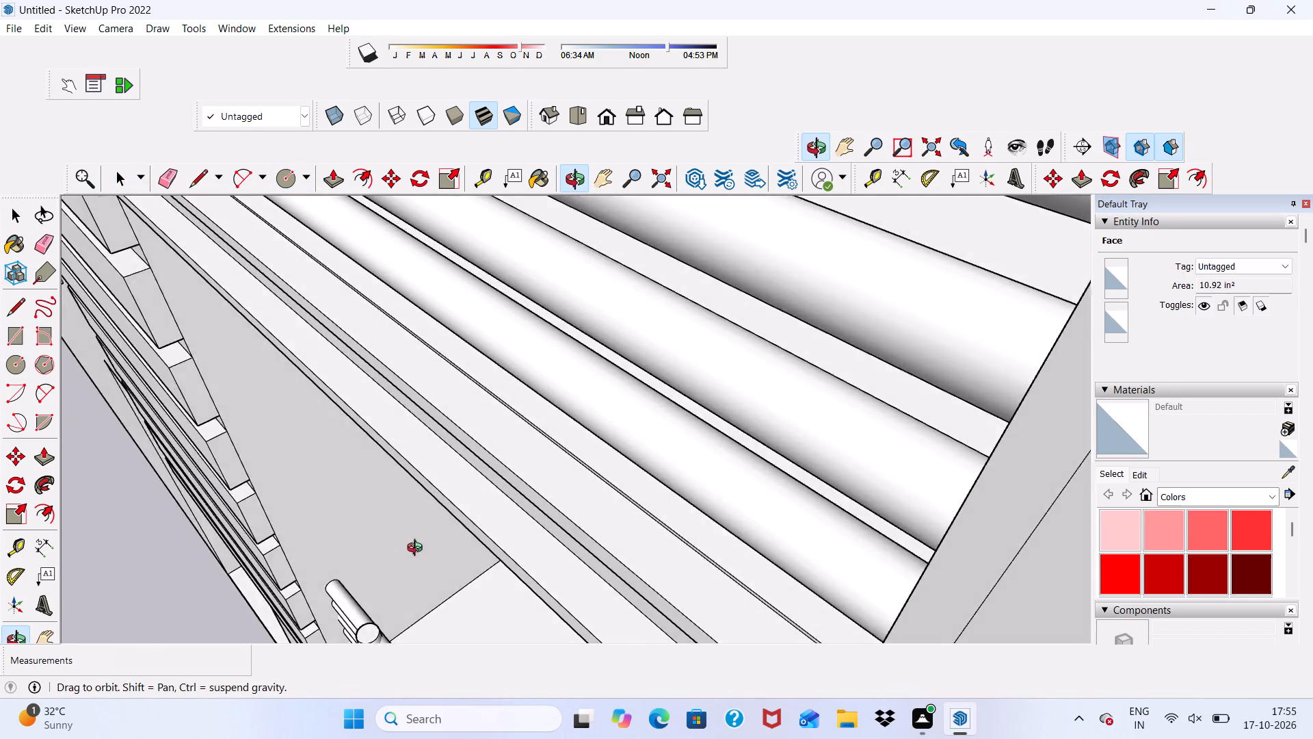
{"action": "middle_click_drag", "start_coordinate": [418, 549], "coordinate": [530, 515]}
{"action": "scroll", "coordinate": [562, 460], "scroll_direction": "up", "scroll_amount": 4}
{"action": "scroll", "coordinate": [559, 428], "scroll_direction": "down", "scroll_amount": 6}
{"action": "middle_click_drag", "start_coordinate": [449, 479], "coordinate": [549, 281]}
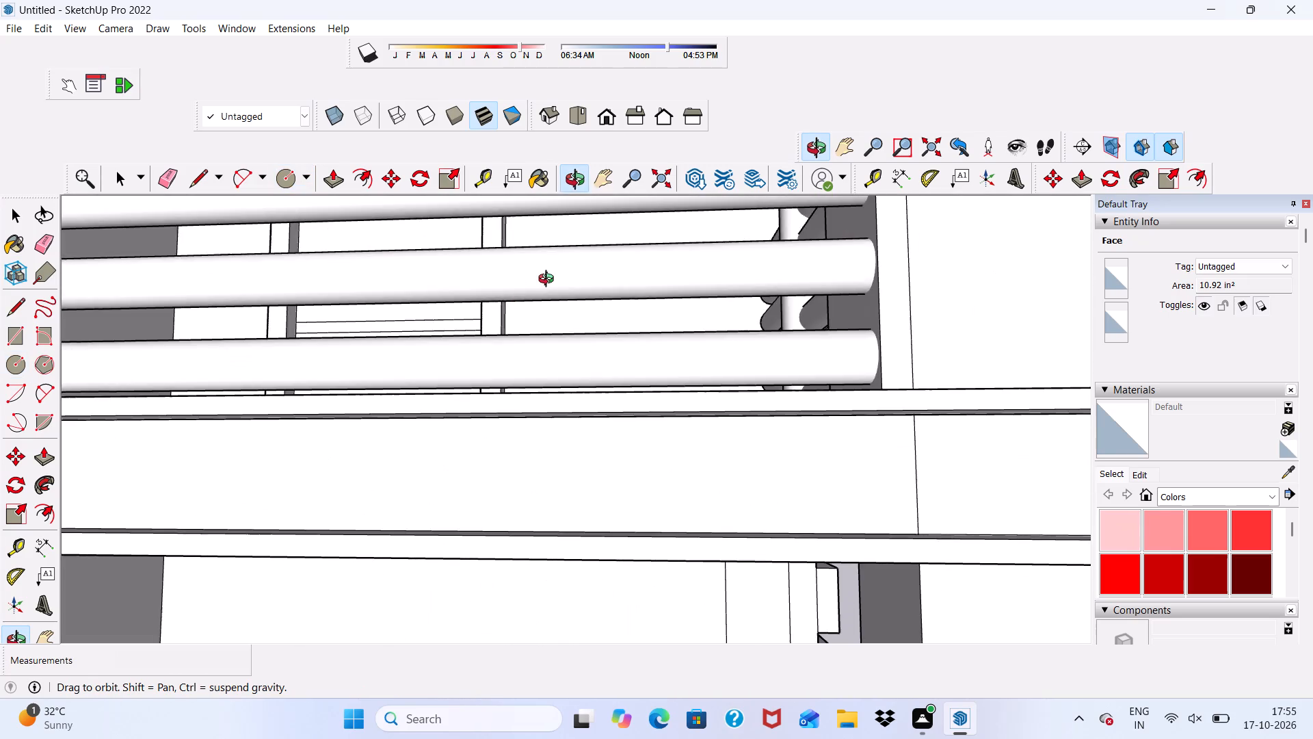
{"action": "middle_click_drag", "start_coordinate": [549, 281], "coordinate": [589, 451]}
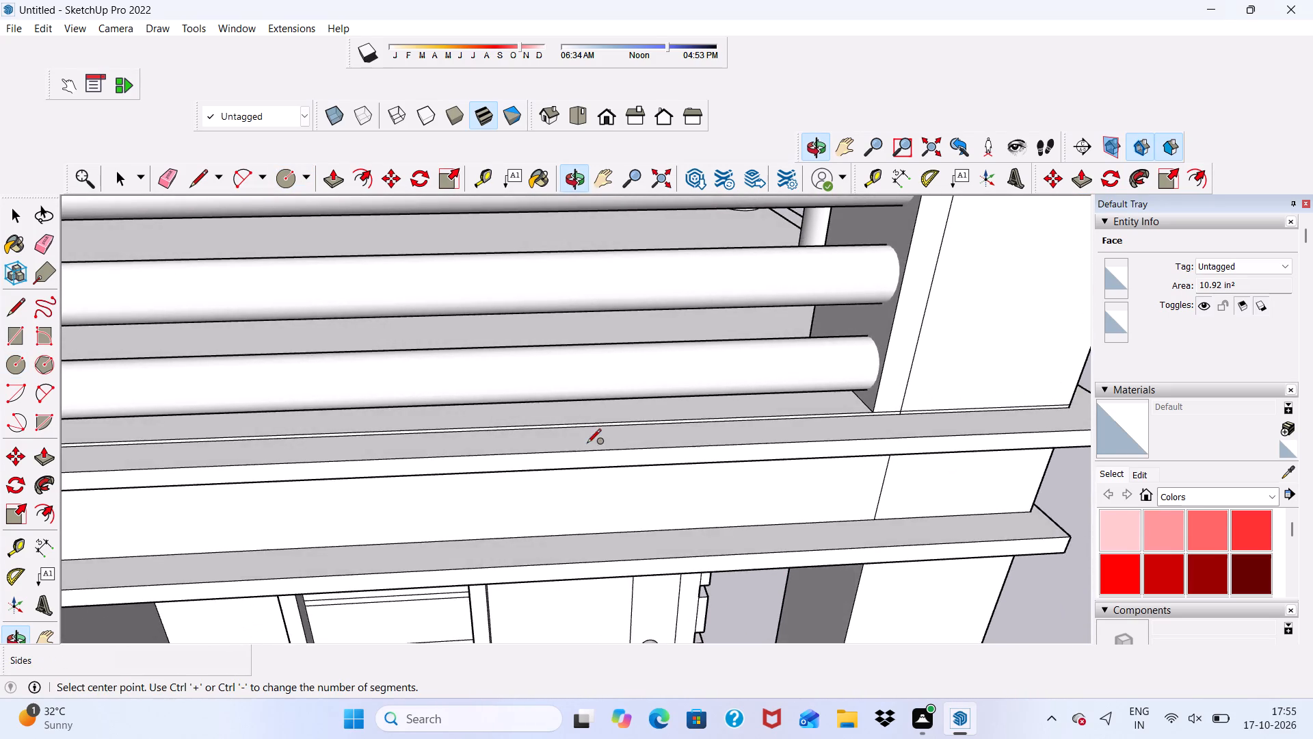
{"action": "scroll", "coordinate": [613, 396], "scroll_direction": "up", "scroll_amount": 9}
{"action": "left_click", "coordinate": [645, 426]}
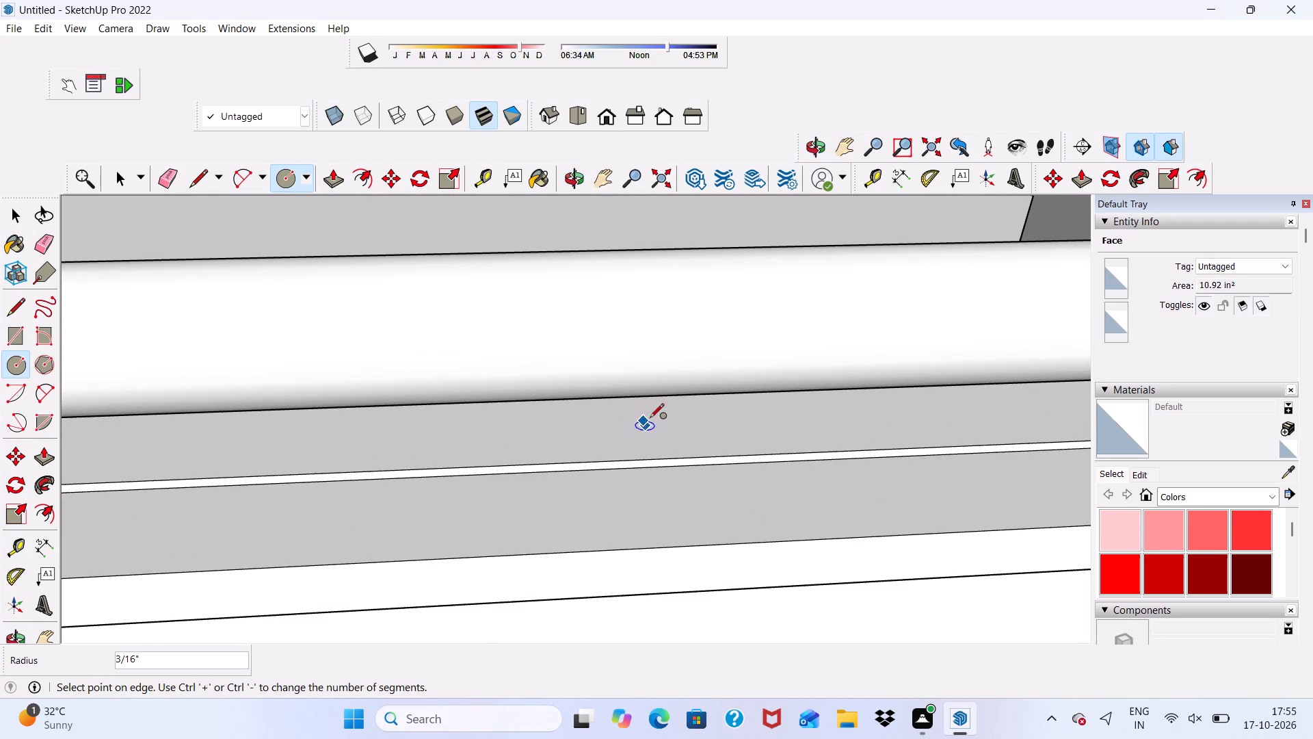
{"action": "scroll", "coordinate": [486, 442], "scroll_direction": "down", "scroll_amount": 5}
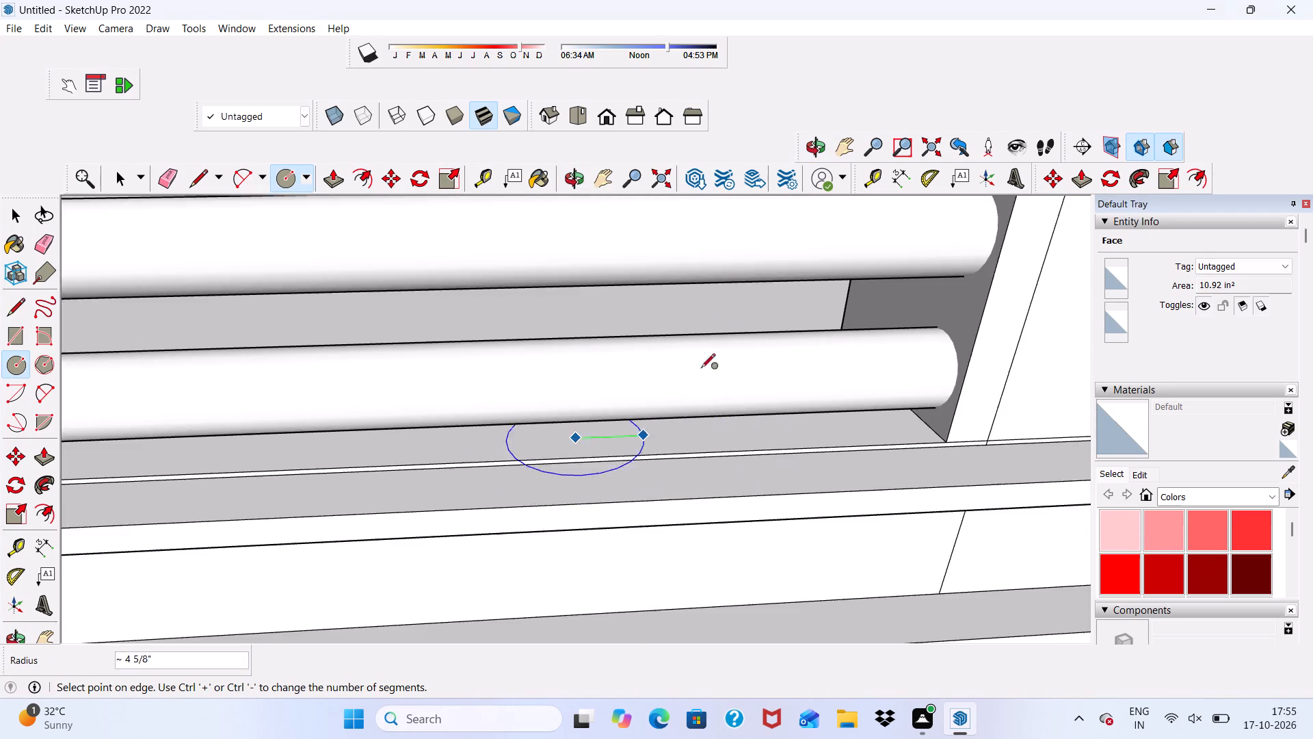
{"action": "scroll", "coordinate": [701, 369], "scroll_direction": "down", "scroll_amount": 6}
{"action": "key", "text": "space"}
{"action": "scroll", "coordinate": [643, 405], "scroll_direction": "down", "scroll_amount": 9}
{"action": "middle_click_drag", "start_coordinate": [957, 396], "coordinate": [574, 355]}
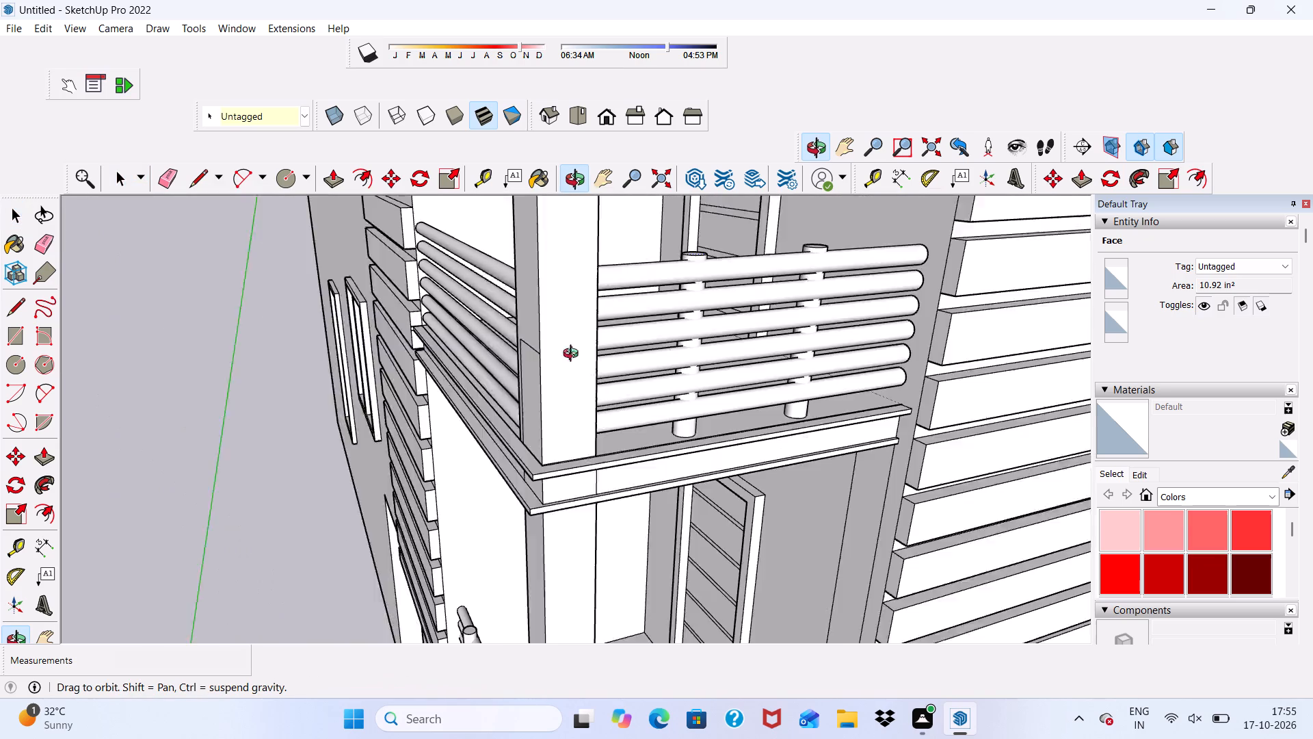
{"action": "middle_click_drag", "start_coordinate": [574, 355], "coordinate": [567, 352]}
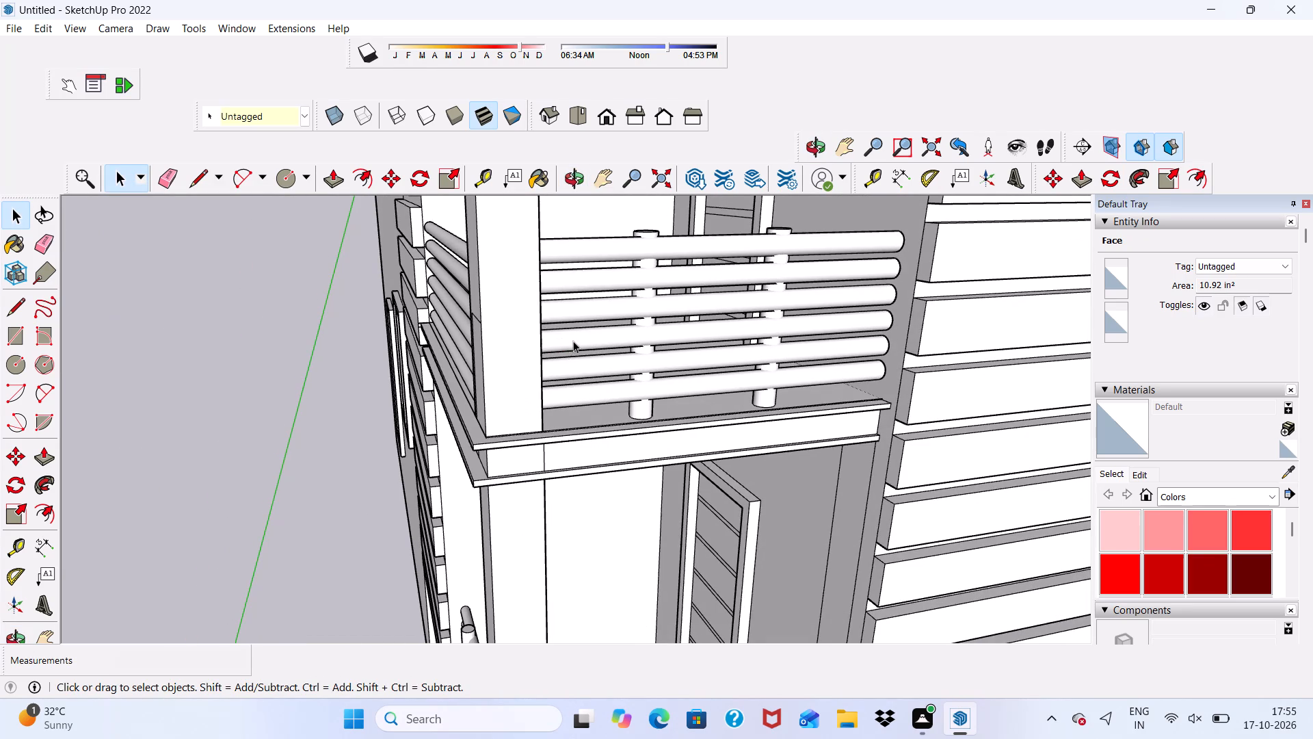
Undo both upper-balcony post extrusions, the circle copy and the original post circle.
{"action": "key", "text": "z"}
{"action": "key", "text": "ctrl+z"}
{"action": "key", "text": "ctrl+z"}
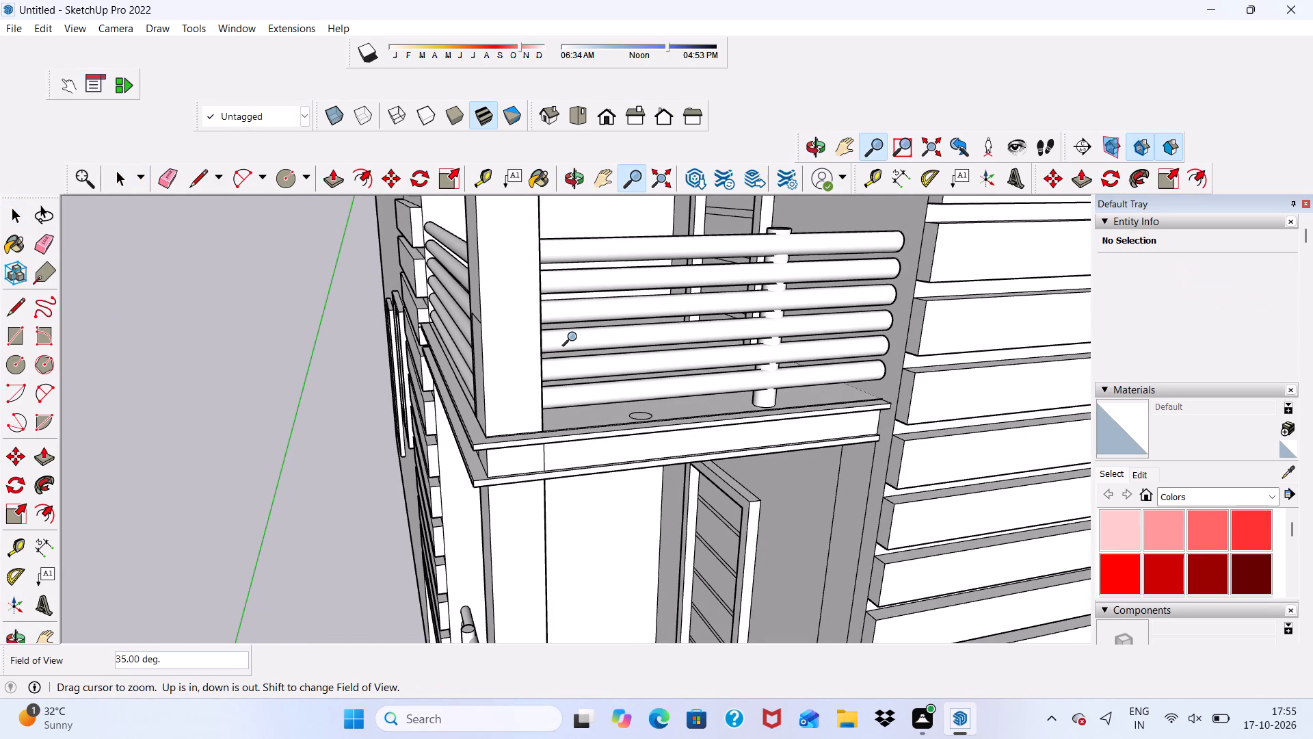
{"action": "key", "text": "ctrl+z"}
{"action": "key", "text": "ctrl+z"}
{"action": "scroll", "coordinate": [802, 411], "scroll_direction": "up", "scroll_amount": 4}
{"action": "key", "text": "space"}
Push/Pull the upper balcony's outer border face up about 3/16" to the level of the balcony floor beneath the side rails.
{"action": "scroll", "coordinate": [602, 403], "scroll_direction": "down", "scroll_amount": 2}
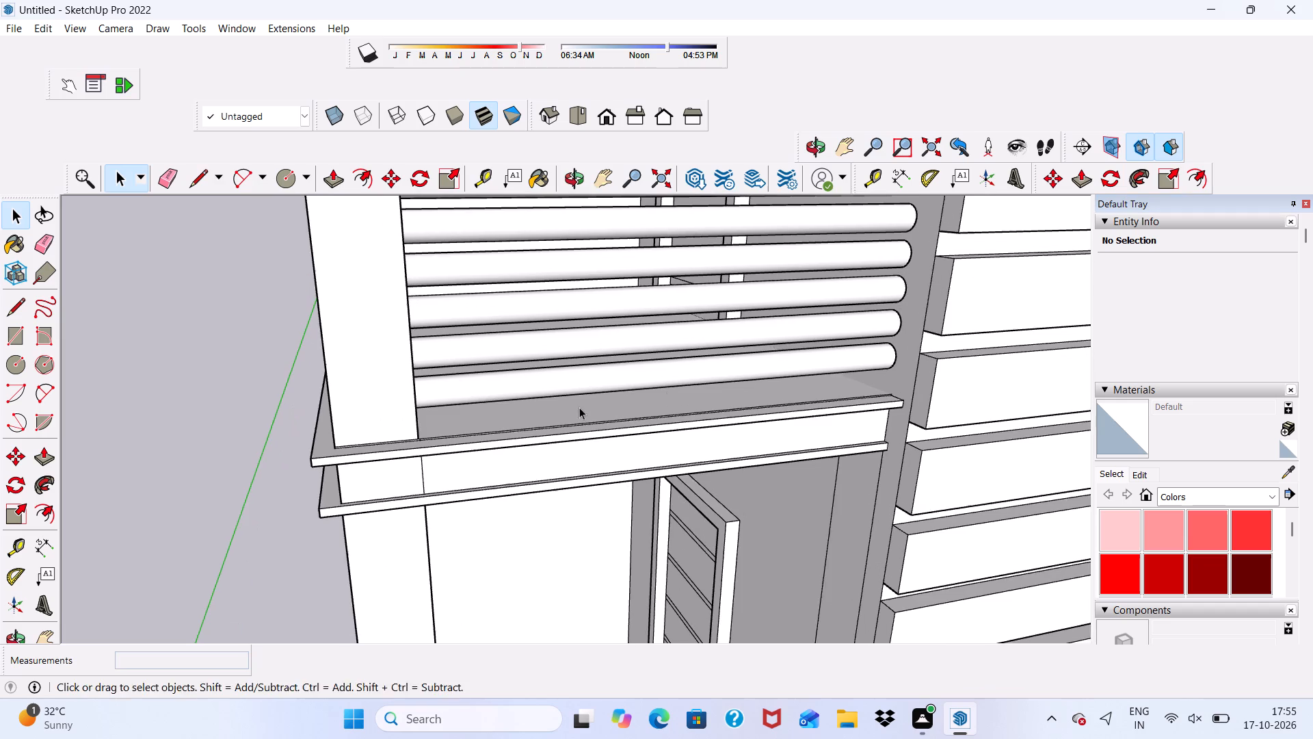
{"action": "middle_click_drag", "start_coordinate": [579, 407], "coordinate": [571, 489]}
{"action": "scroll", "coordinate": [571, 489], "scroll_direction": "up", "scroll_amount": 8}
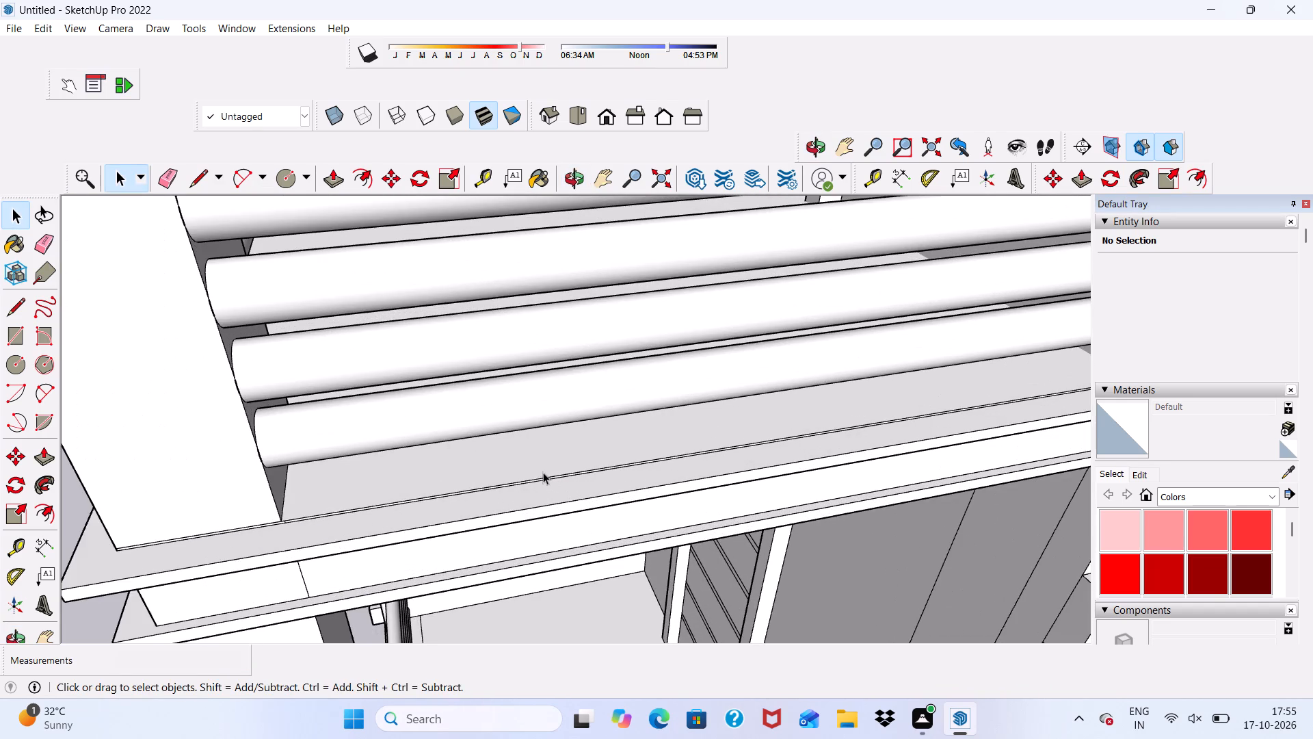
{"action": "middle_click_drag", "start_coordinate": [506, 419], "coordinate": [421, 418]}
{"action": "scroll", "coordinate": [427, 443], "scroll_direction": "up", "scroll_amount": 6}
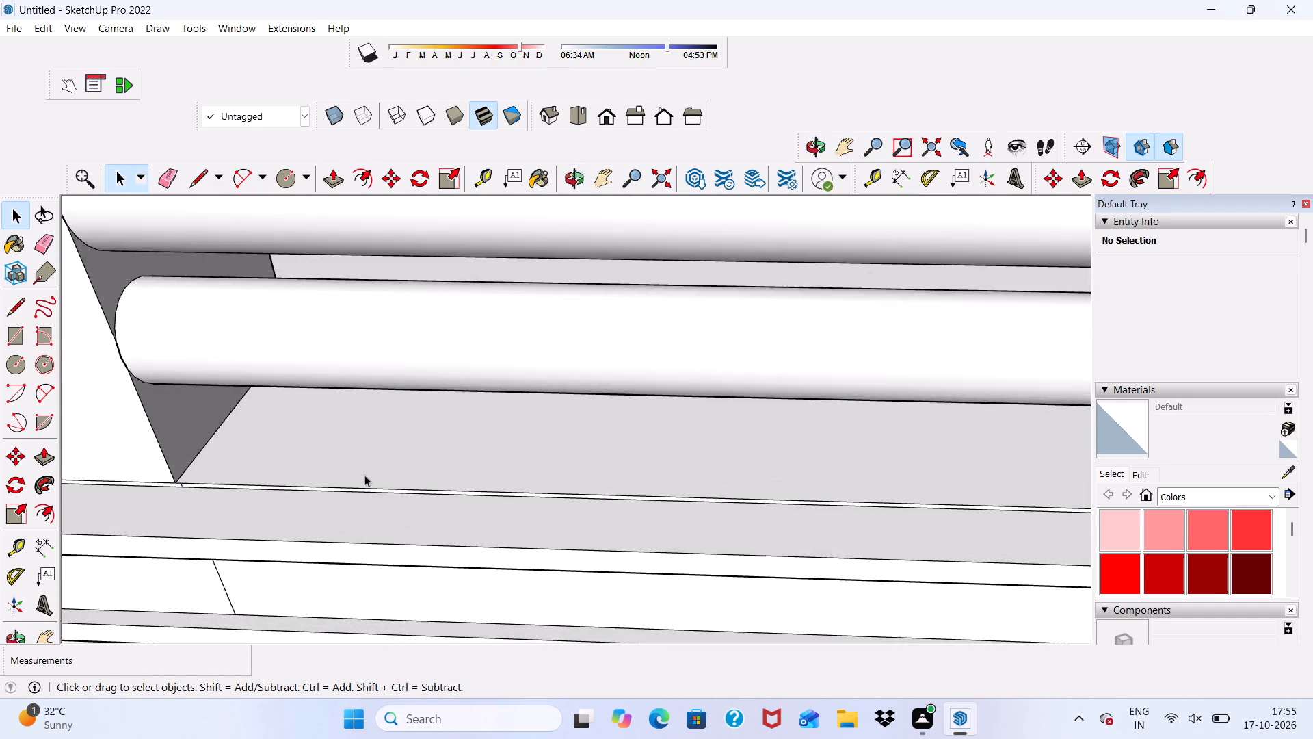
{"action": "scroll", "coordinate": [364, 475], "scroll_direction": "up", "scroll_amount": 8}
{"action": "scroll", "coordinate": [314, 475], "scroll_direction": "down", "scroll_amount": 4}
{"action": "left_click", "coordinate": [330, 545]}
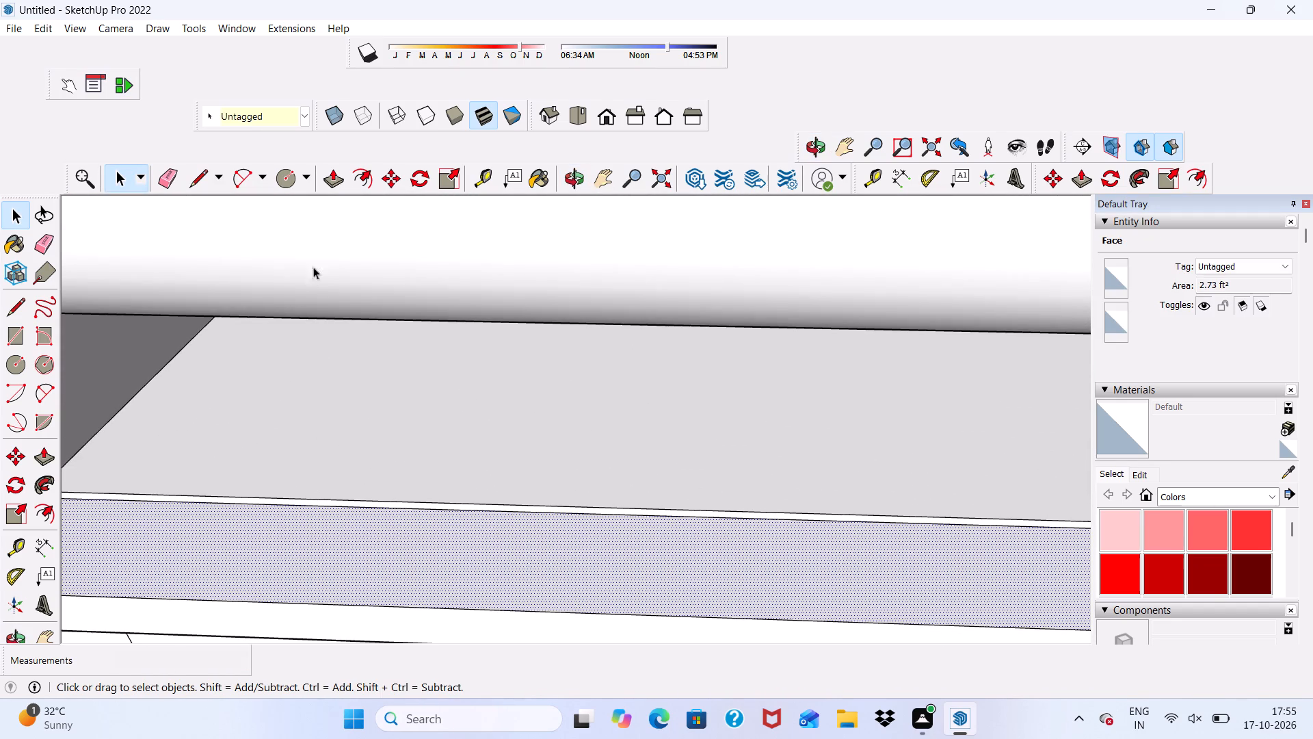
{"action": "left_click", "coordinate": [327, 177]}
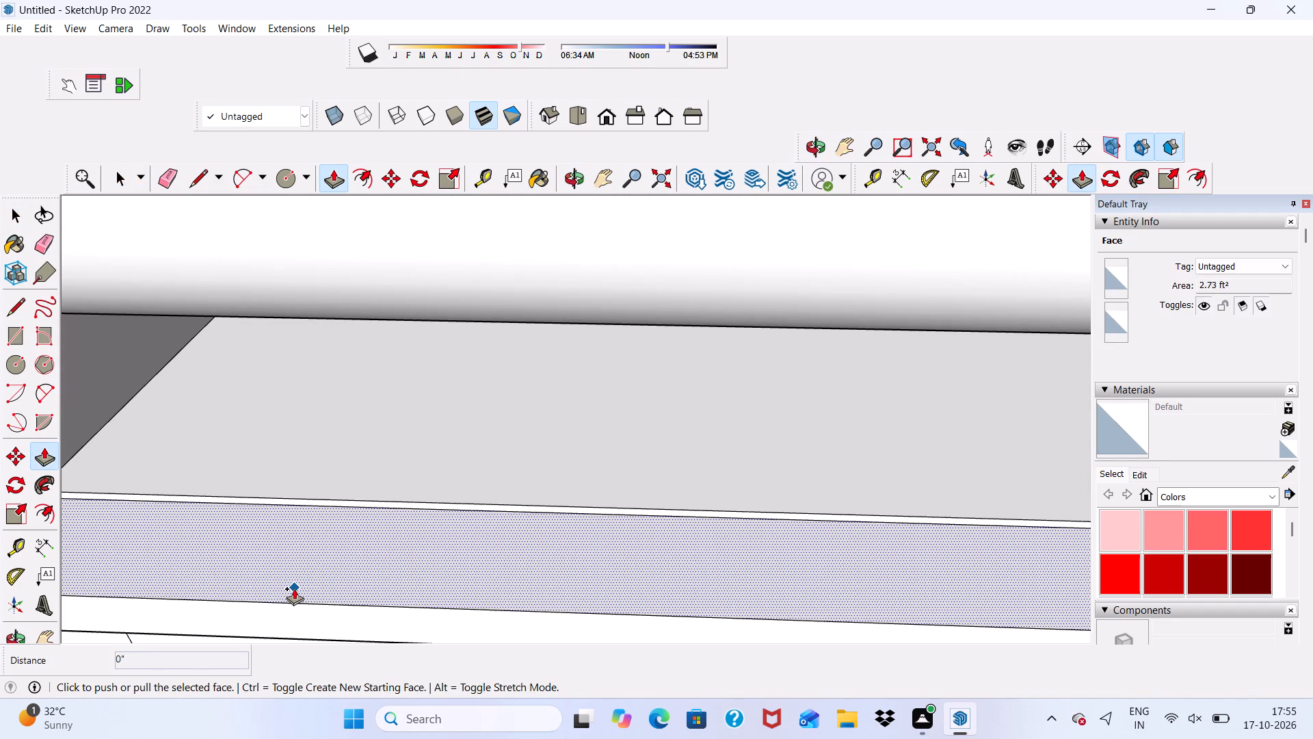
{"action": "left_click", "coordinate": [294, 588]}
{"action": "middle_click_drag", "start_coordinate": [302, 526], "coordinate": [226, 619]}
{"action": "scroll", "coordinate": [330, 527], "scroll_direction": "up", "scroll_amount": 1}
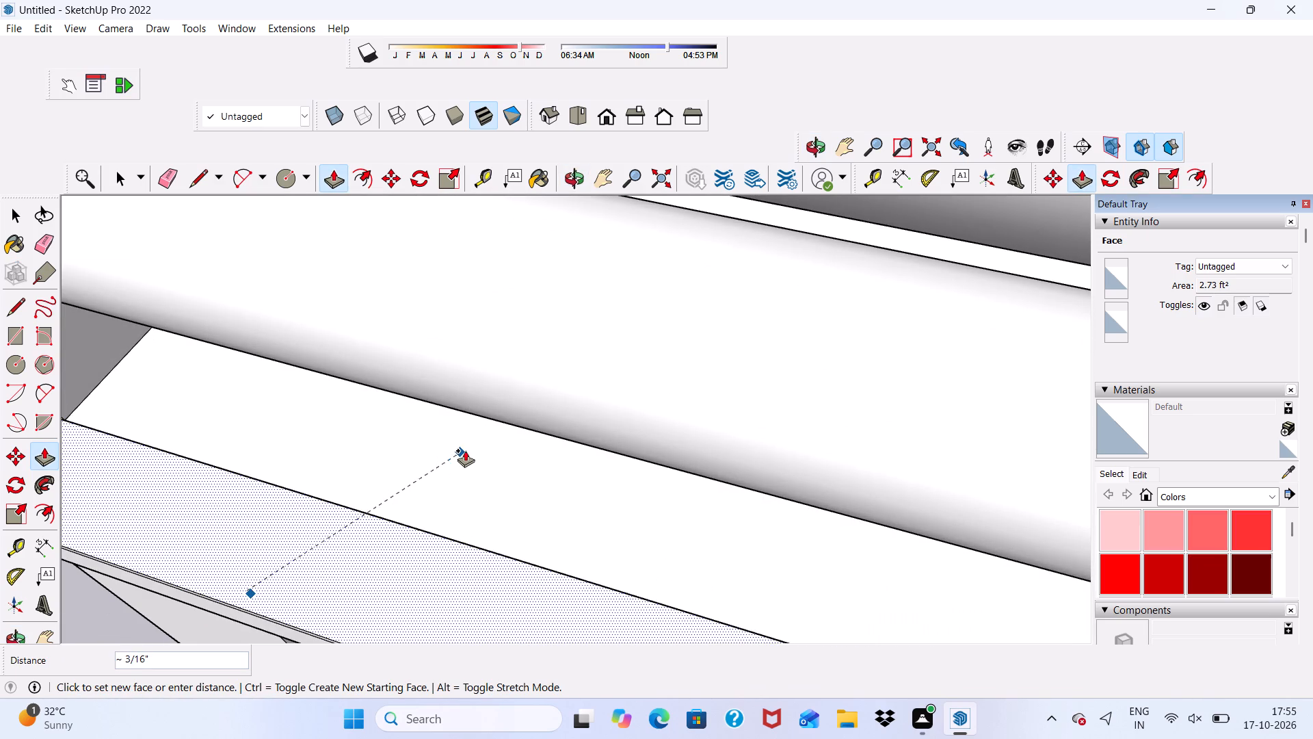
{"action": "left_click", "coordinate": [465, 450]}
{"action": "middle_click_drag", "start_coordinate": [402, 506], "coordinate": [486, 455]}
{"action": "scroll", "coordinate": [402, 506], "scroll_direction": "up", "scroll_amount": 1}
{"action": "key", "text": "space"}
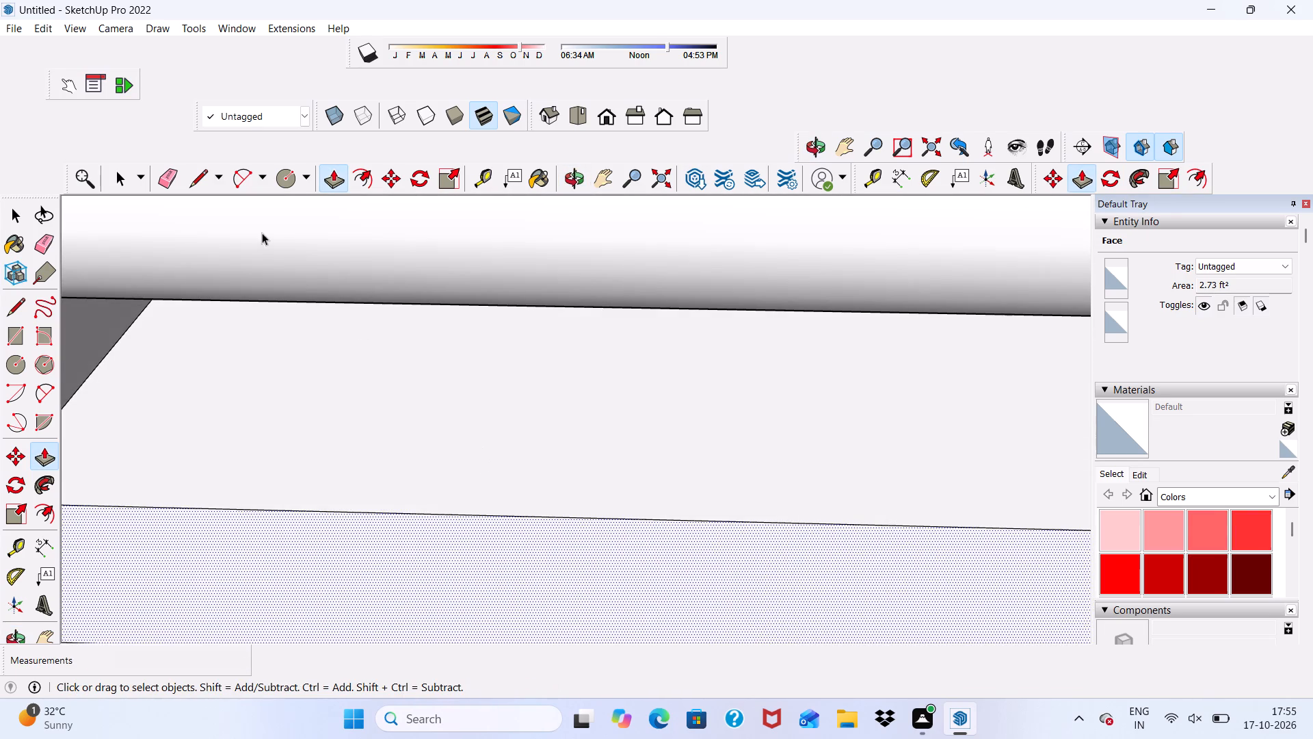
Erase the dividing edge between the raised border and the upper balcony's floor to merge them into one face.
{"action": "left_click", "coordinate": [166, 177]}
{"action": "left_click_drag", "start_coordinate": [278, 506], "coordinate": [284, 519]}
{"action": "scroll", "coordinate": [274, 461], "scroll_direction": "down", "scroll_amount": 6}
{"action": "key", "text": "space"}
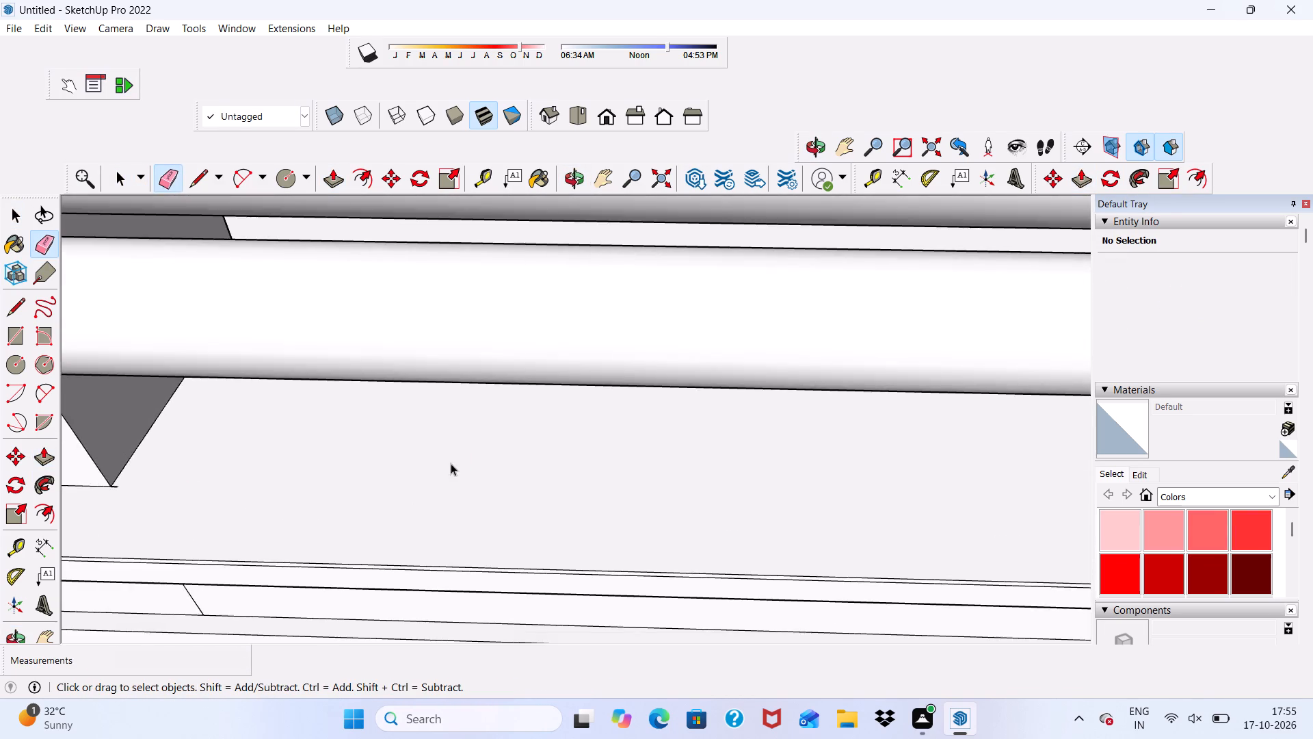
Draw a post circle of about 1 3/16" radius on the upper balcony's floor, in front of the lowest side rail near the corner column.
{"action": "scroll", "coordinate": [360, 469], "scroll_direction": "down", "scroll_amount": 9}
{"action": "middle_click_drag", "start_coordinate": [241, 536], "coordinate": [269, 373]}
{"action": "scroll", "coordinate": [271, 373], "scroll_direction": "up", "scroll_amount": 1}
{"action": "scroll", "coordinate": [271, 378], "scroll_direction": "down", "scroll_amount": 4}
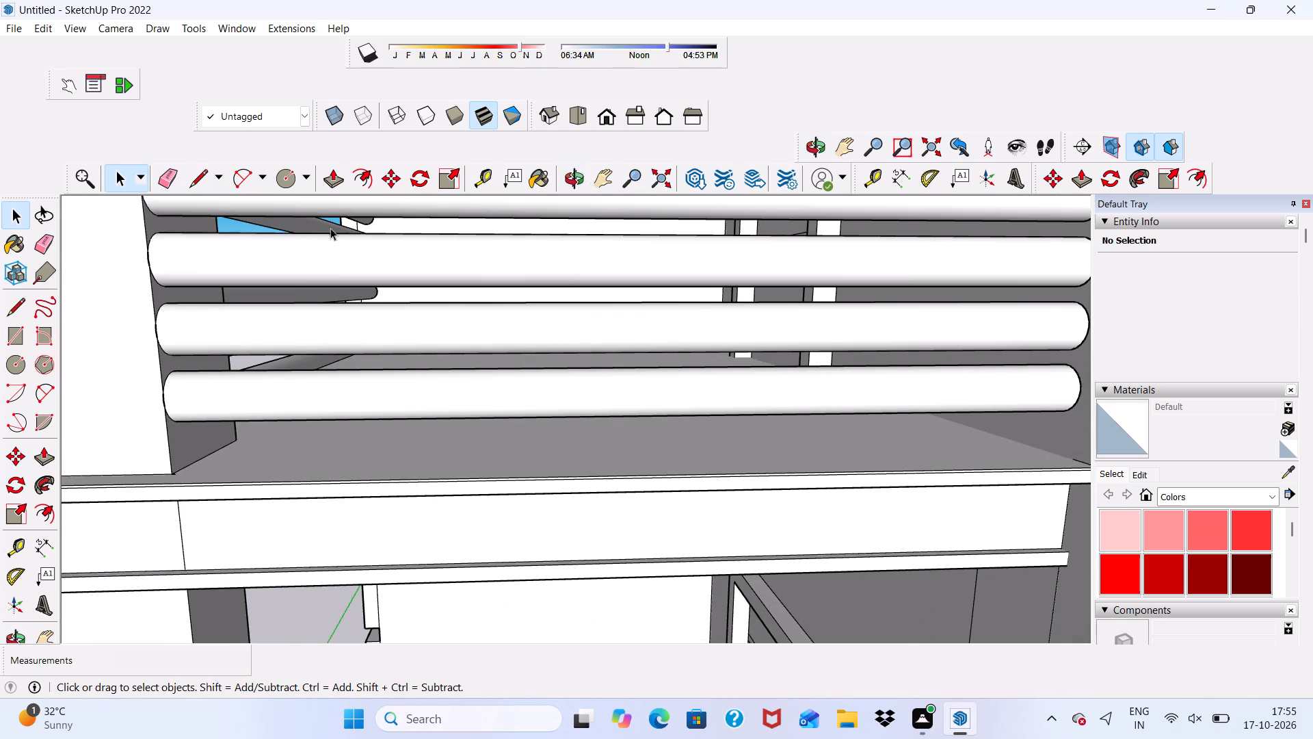
{"action": "left_click", "coordinate": [280, 183]}
{"action": "scroll", "coordinate": [287, 370], "scroll_direction": "down", "scroll_amount": 1}
{"action": "middle_click_drag", "start_coordinate": [332, 450], "coordinate": [339, 509]}
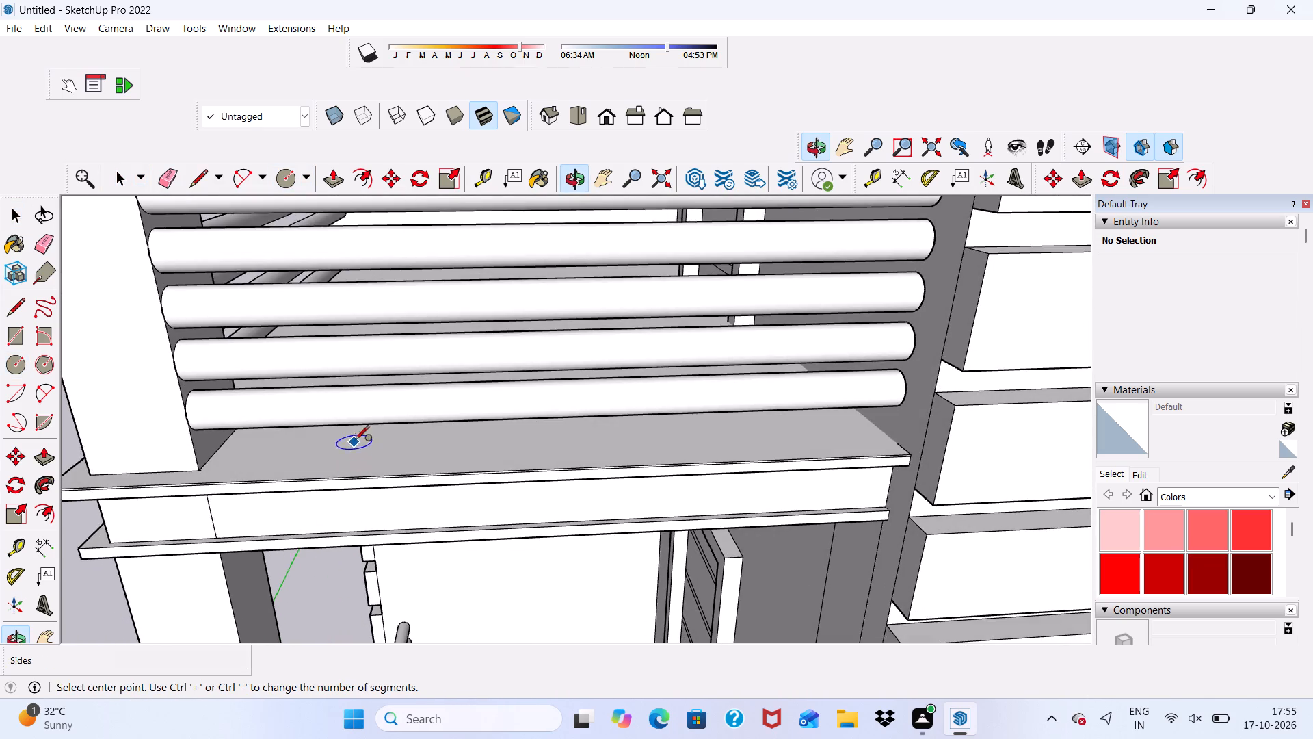
{"action": "scroll", "coordinate": [357, 432], "scroll_direction": "up", "scroll_amount": 9}
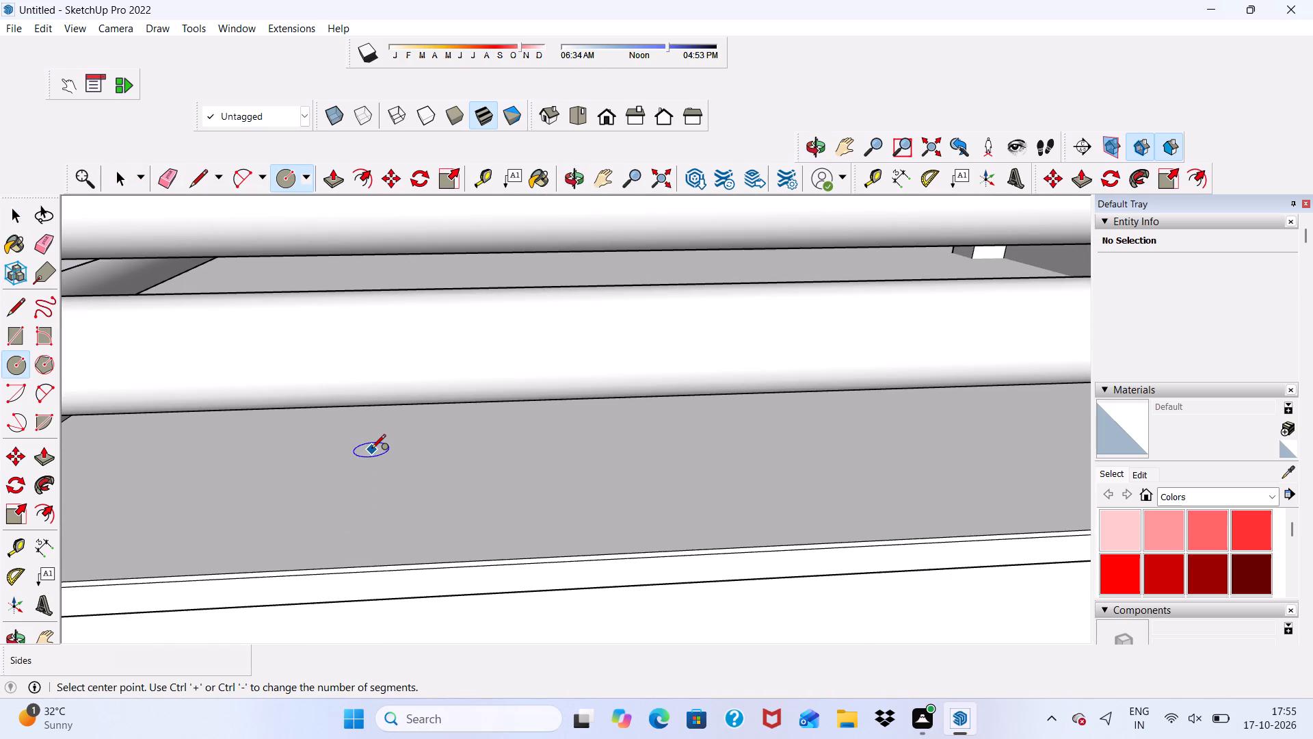
{"action": "left_click", "coordinate": [371, 450]}
{"action": "scroll", "coordinate": [374, 434], "scroll_direction": "up", "scroll_amount": 2}
{"action": "left_click", "coordinate": [369, 434]}
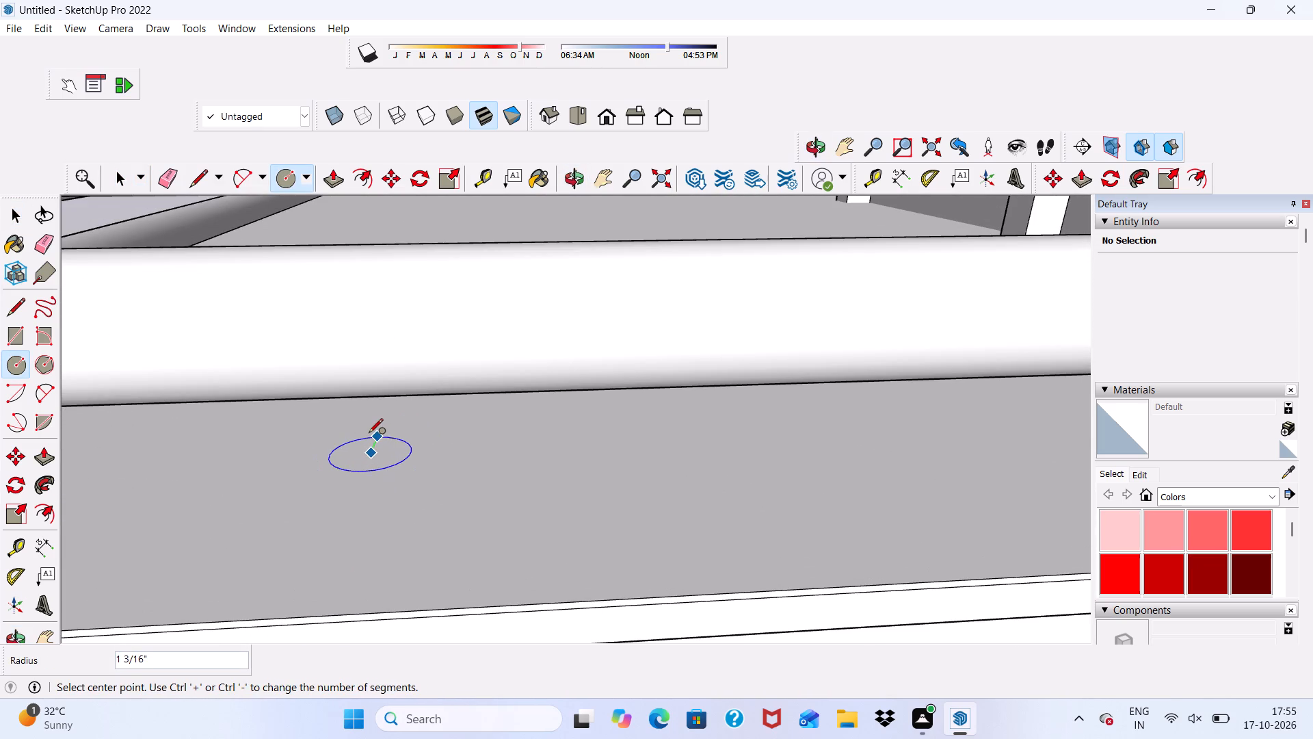
{"action": "key", "text": "space"}
Copy the new post circle with its face about 2' 15/16" along the red axis beside the same railing.
{"action": "double_click", "coordinate": [371, 461]}
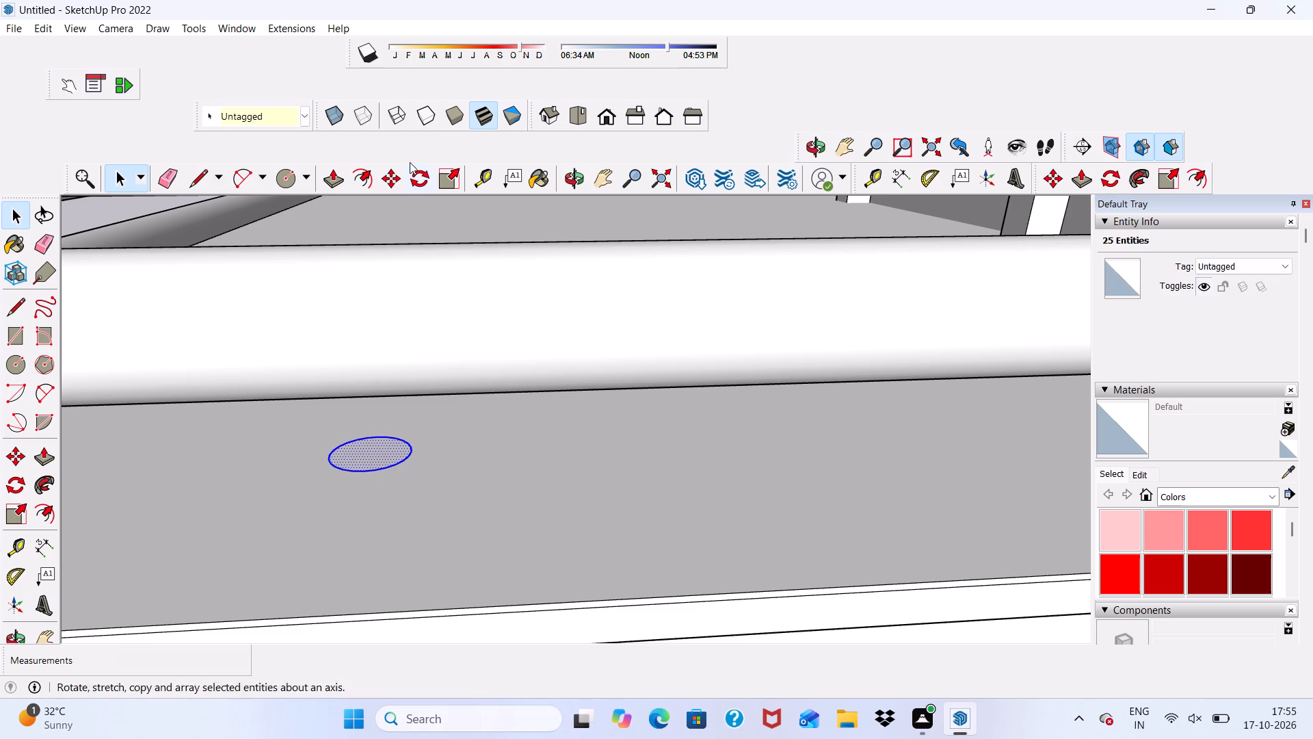
{"action": "left_click", "coordinate": [387, 174]}
{"action": "left_click", "coordinate": [367, 457]}
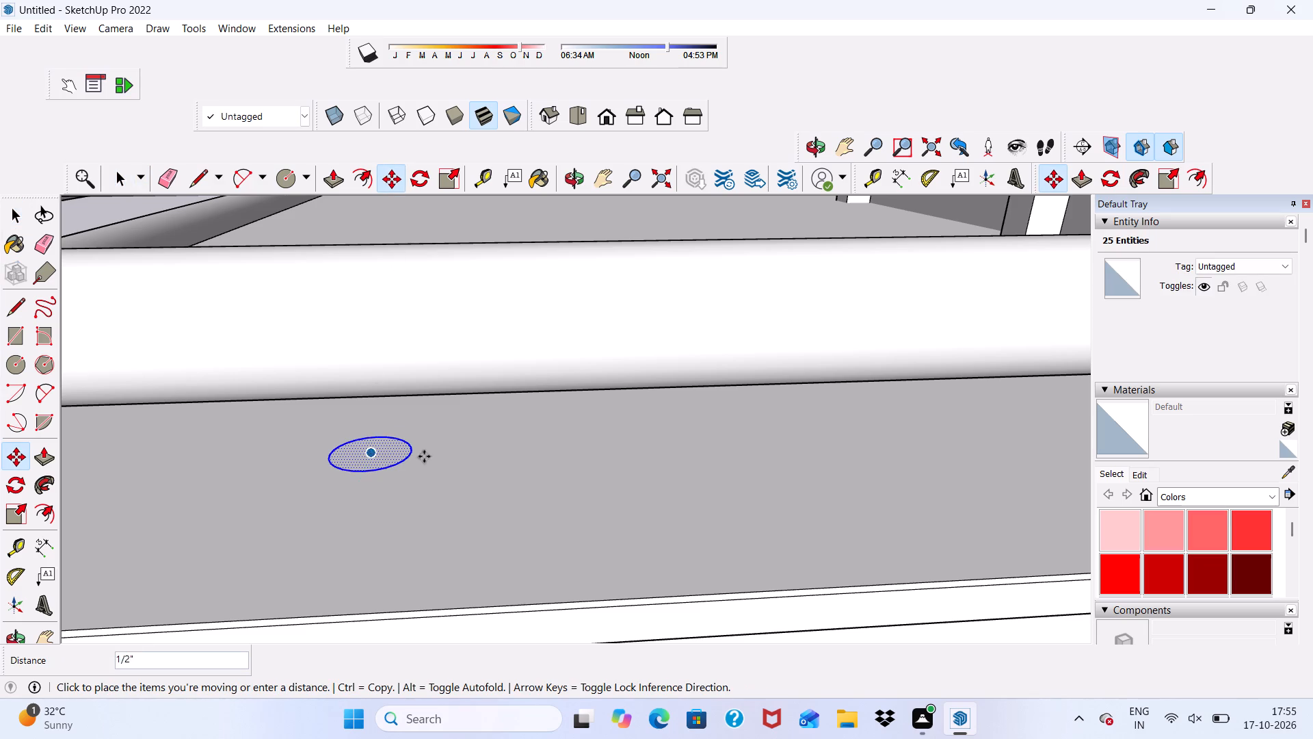
{"action": "scroll", "coordinate": [360, 471], "scroll_direction": "down", "scroll_amount": 5}
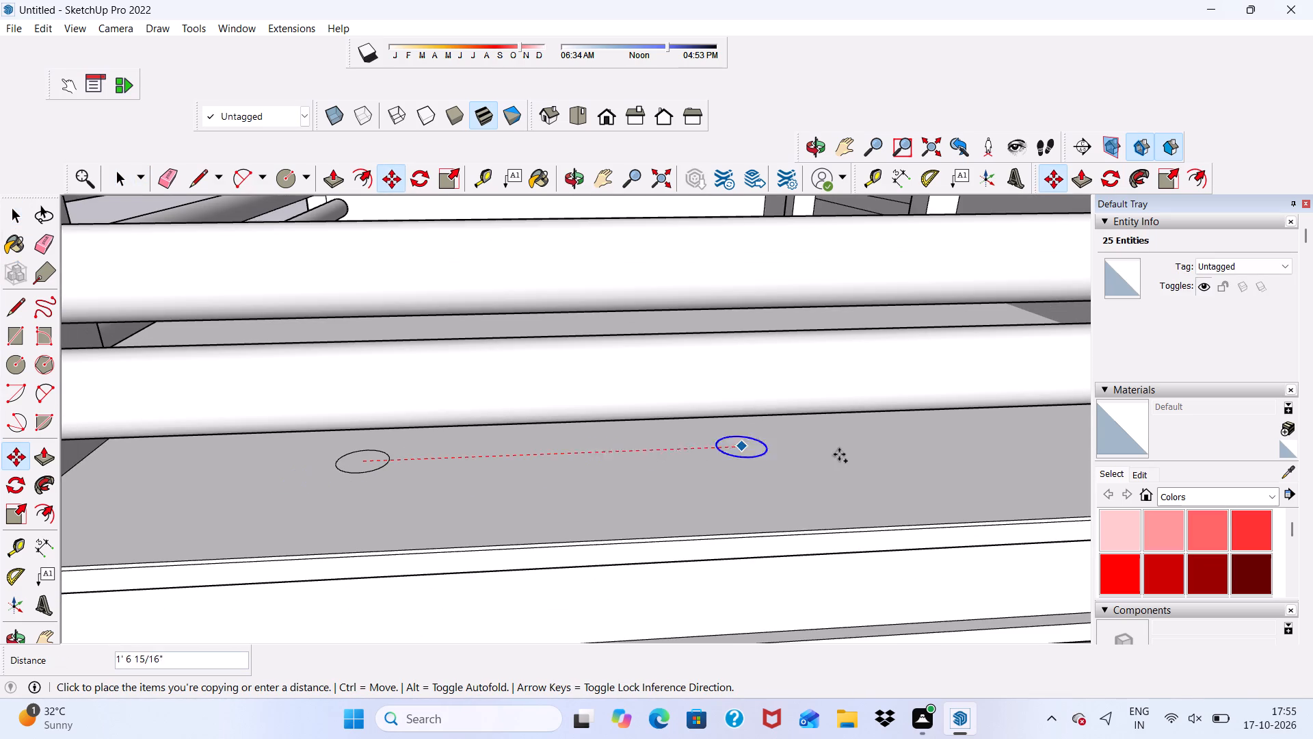
{"action": "left_click", "coordinate": [887, 435]}
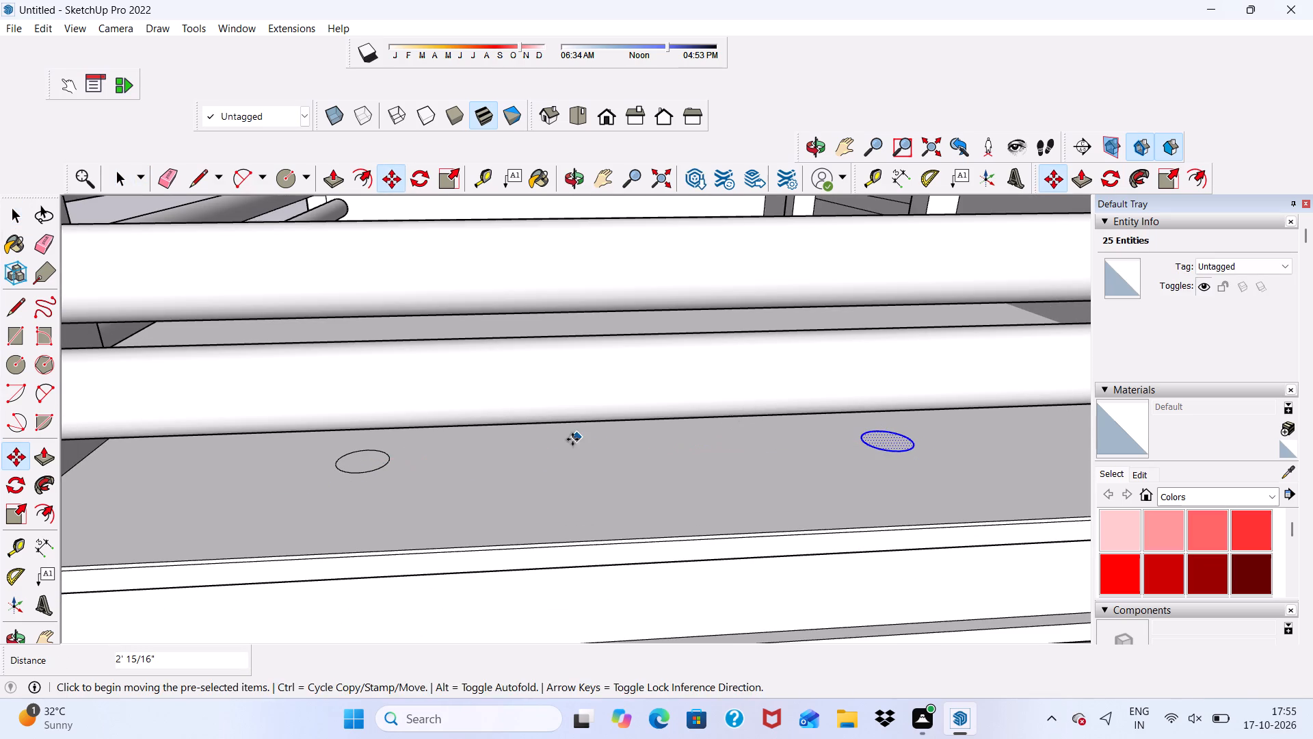
{"action": "key", "text": "space"}
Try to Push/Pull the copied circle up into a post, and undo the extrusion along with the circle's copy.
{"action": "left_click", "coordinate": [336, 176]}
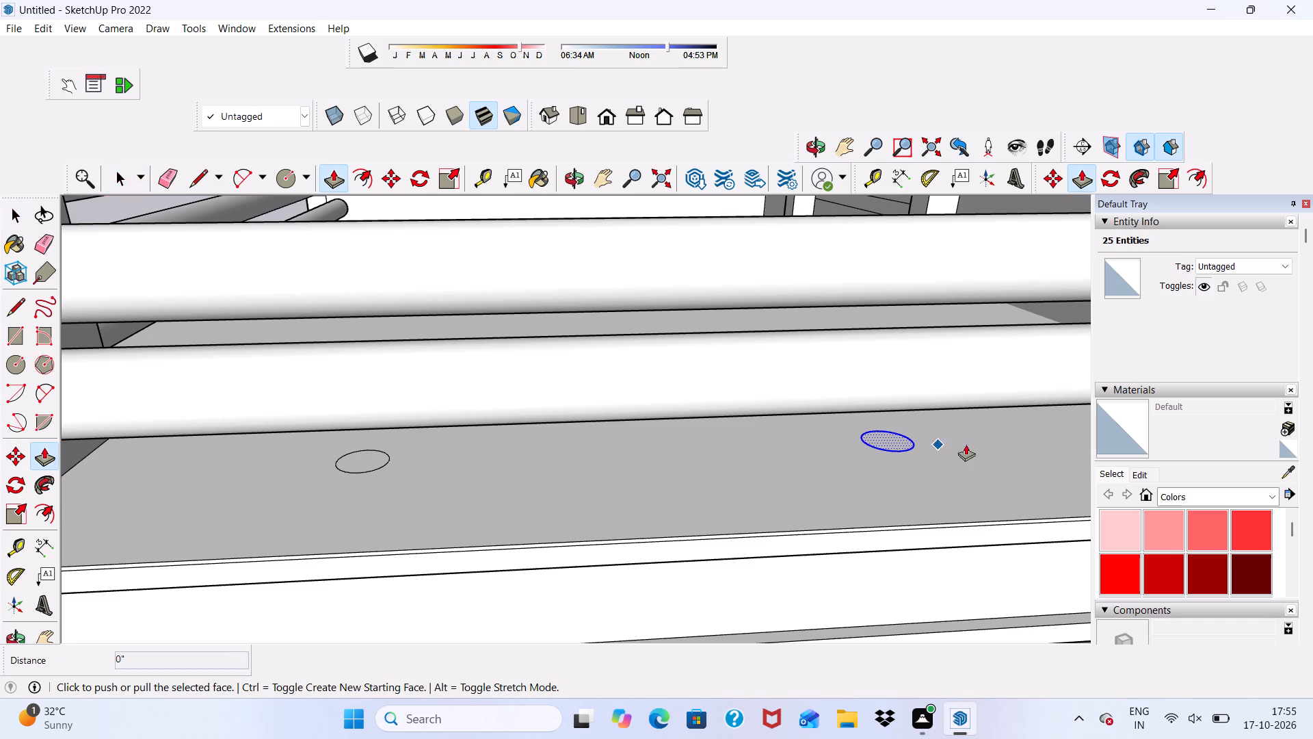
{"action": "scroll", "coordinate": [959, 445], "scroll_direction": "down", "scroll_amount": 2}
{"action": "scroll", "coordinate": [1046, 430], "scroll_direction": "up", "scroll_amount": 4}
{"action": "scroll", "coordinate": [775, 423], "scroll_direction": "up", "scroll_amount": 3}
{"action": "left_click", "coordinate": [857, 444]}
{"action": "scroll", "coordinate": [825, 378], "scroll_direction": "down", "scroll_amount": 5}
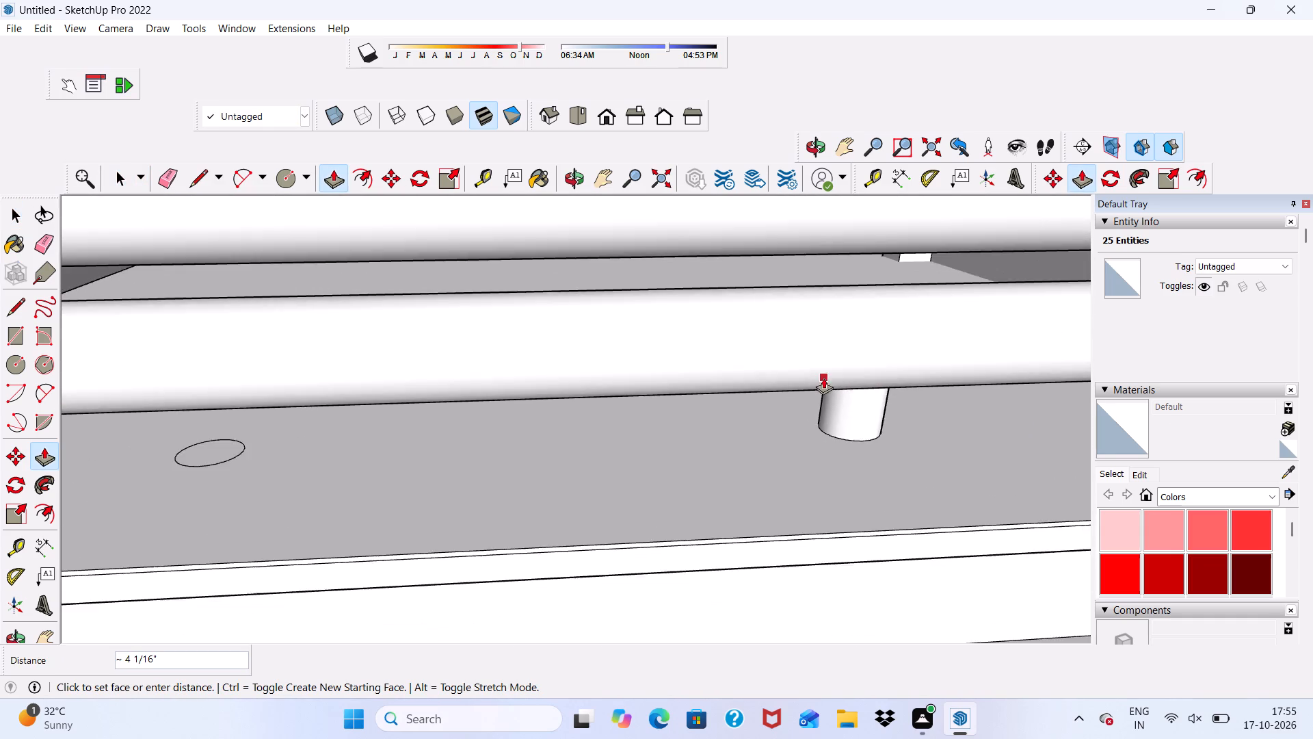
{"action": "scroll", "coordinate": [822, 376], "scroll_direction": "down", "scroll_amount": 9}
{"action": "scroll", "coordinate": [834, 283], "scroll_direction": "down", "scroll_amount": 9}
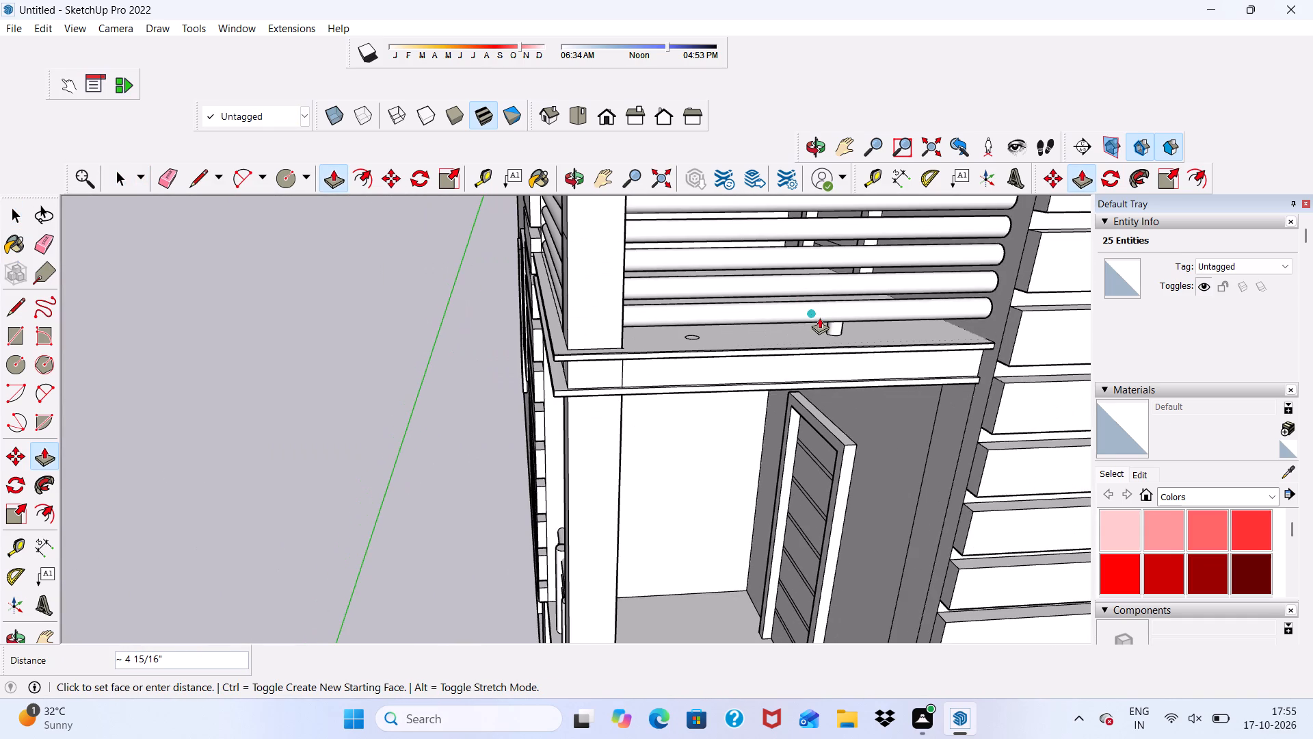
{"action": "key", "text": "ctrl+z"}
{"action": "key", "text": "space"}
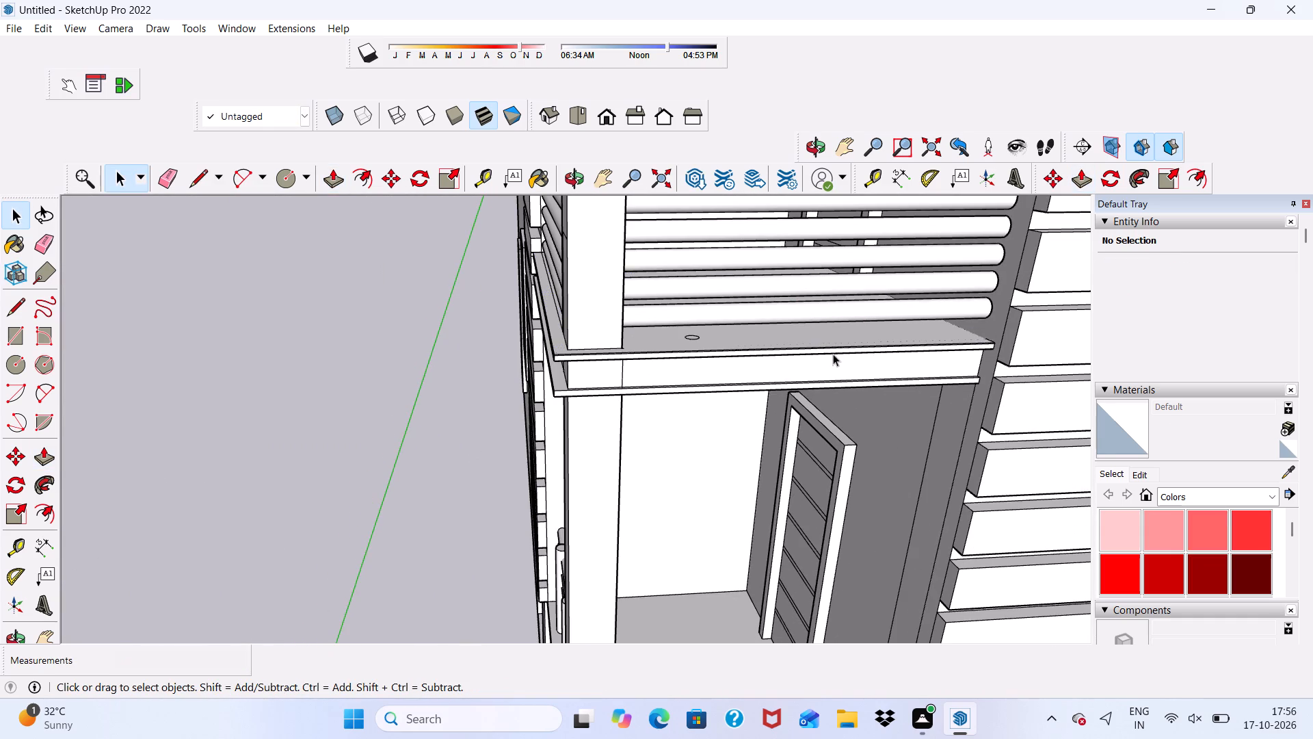
Move the remaining post circle with its face about 1 3/8" away from the side rails toward the upper balcony floor's outer edge.
{"action": "scroll", "coordinate": [827, 354], "scroll_direction": "up", "scroll_amount": 4}
{"action": "scroll", "coordinate": [601, 374], "scroll_direction": "up", "scroll_amount": 5}
{"action": "middle_click_drag", "start_coordinate": [632, 355], "coordinate": [546, 437]}
{"action": "scroll", "coordinate": [647, 360], "scroll_direction": "up", "scroll_amount": 4}
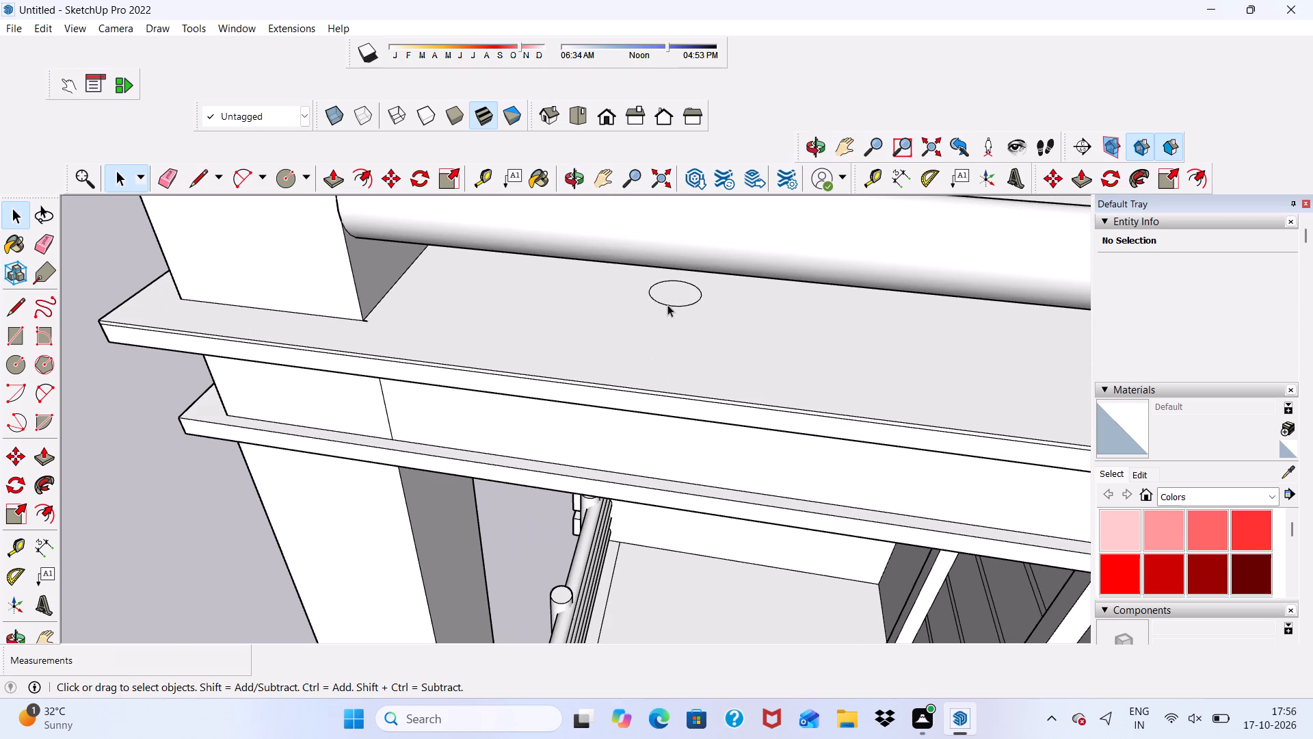
{"action": "double_click", "coordinate": [669, 297]}
{"action": "left_click", "coordinate": [385, 176]}
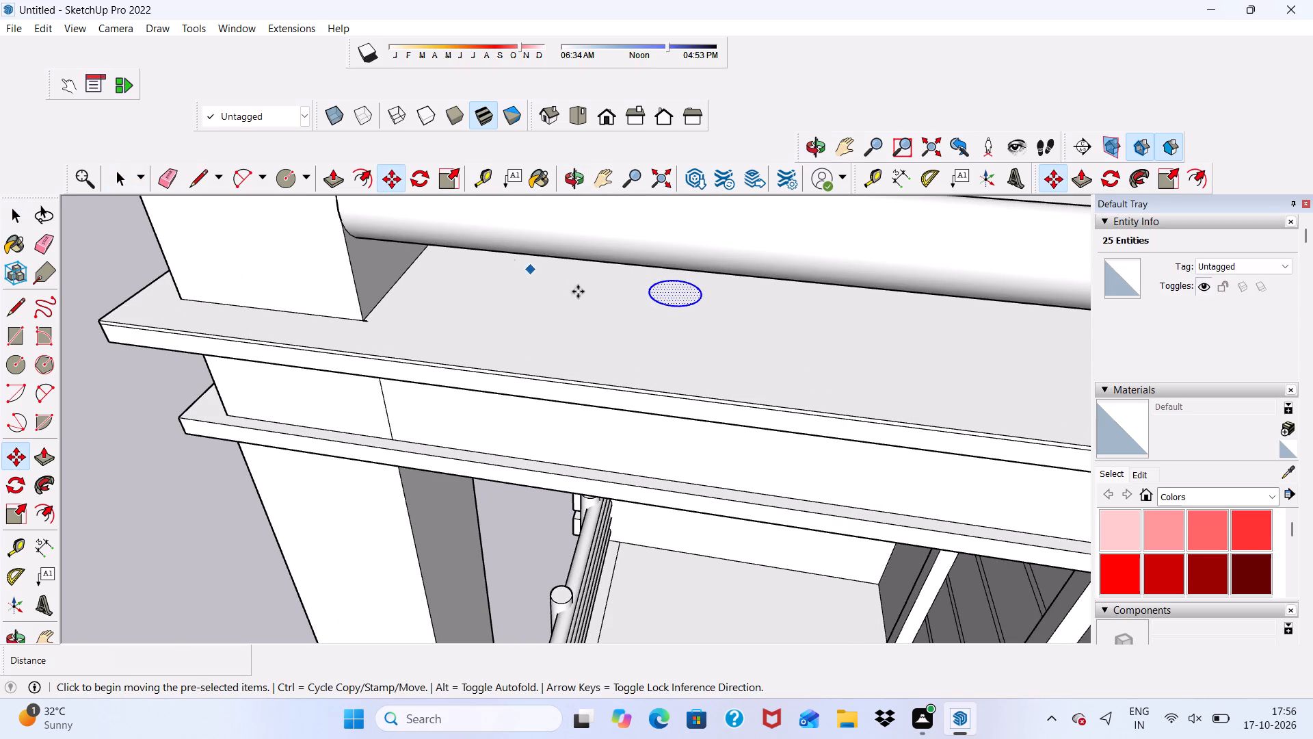
{"action": "left_click", "coordinate": [672, 299]}
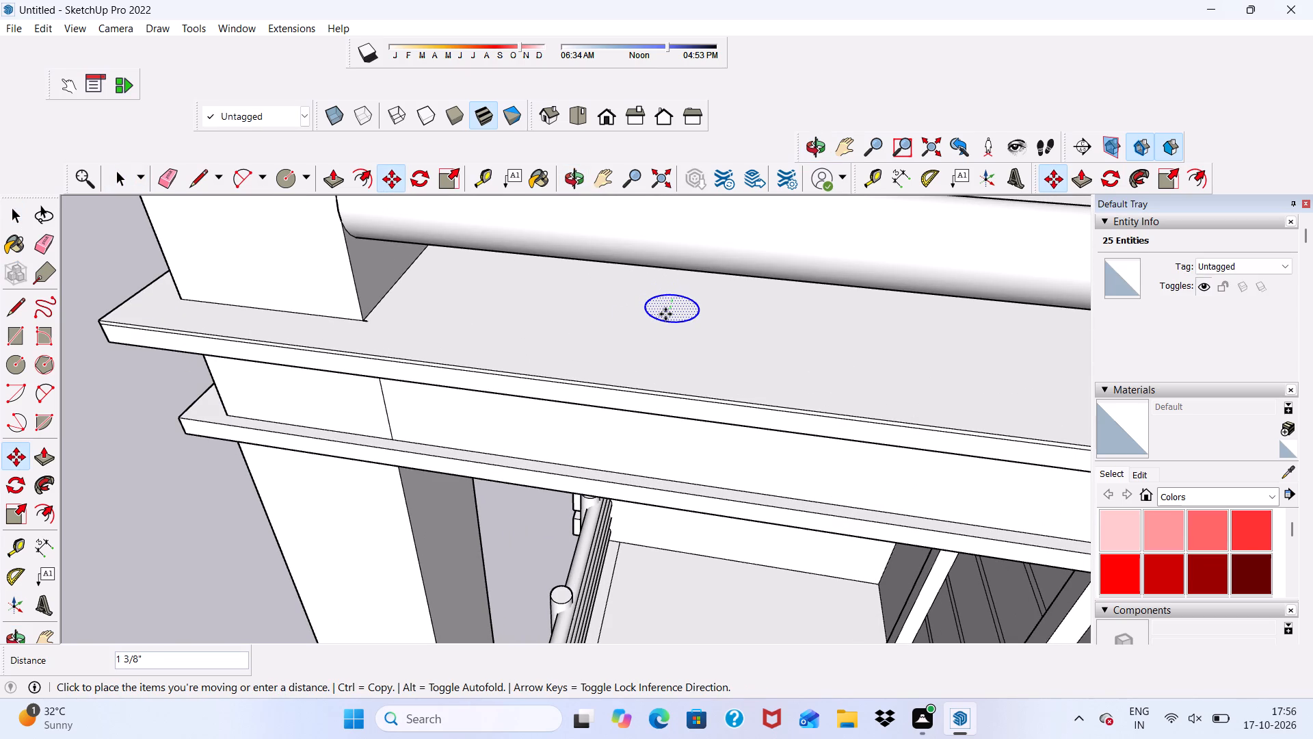
{"action": "left_click", "coordinate": [665, 314]}
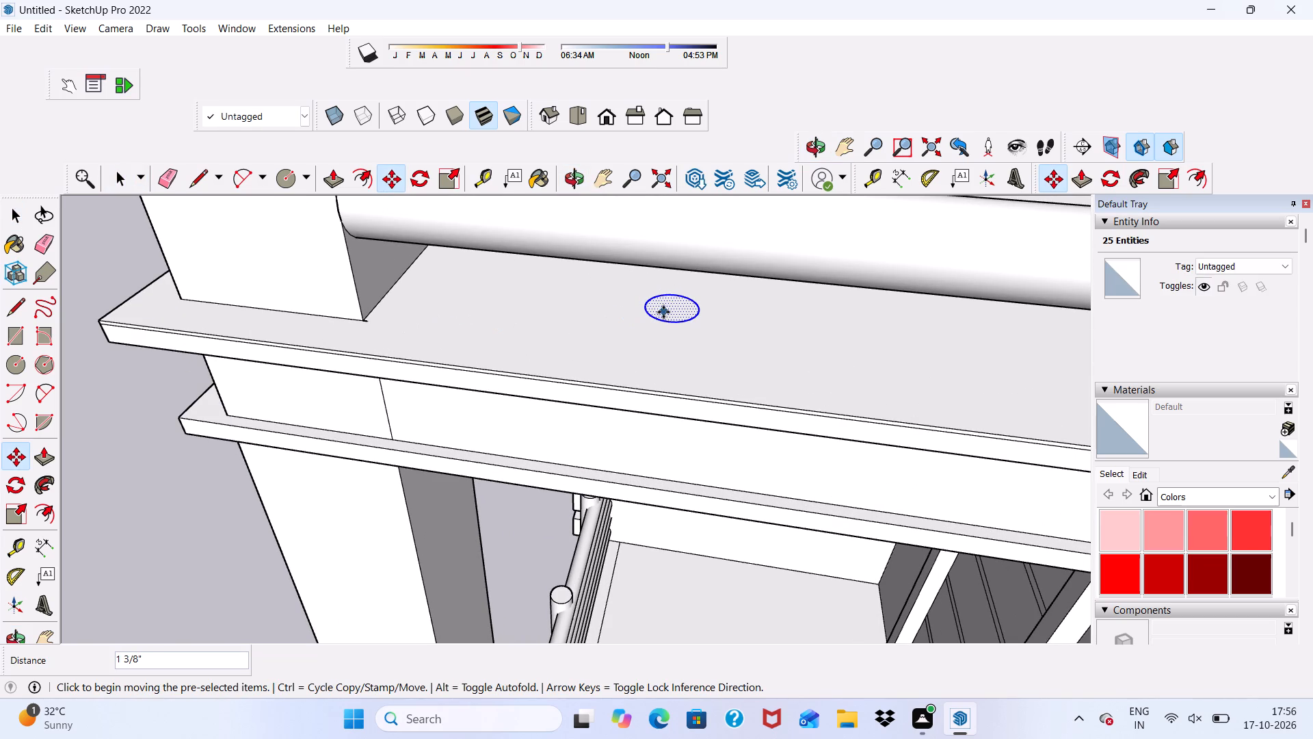
Copy the post circle with its face about 1' 10 15/16" along the red axis beside the side rails.
{"action": "left_click", "coordinate": [663, 322]}
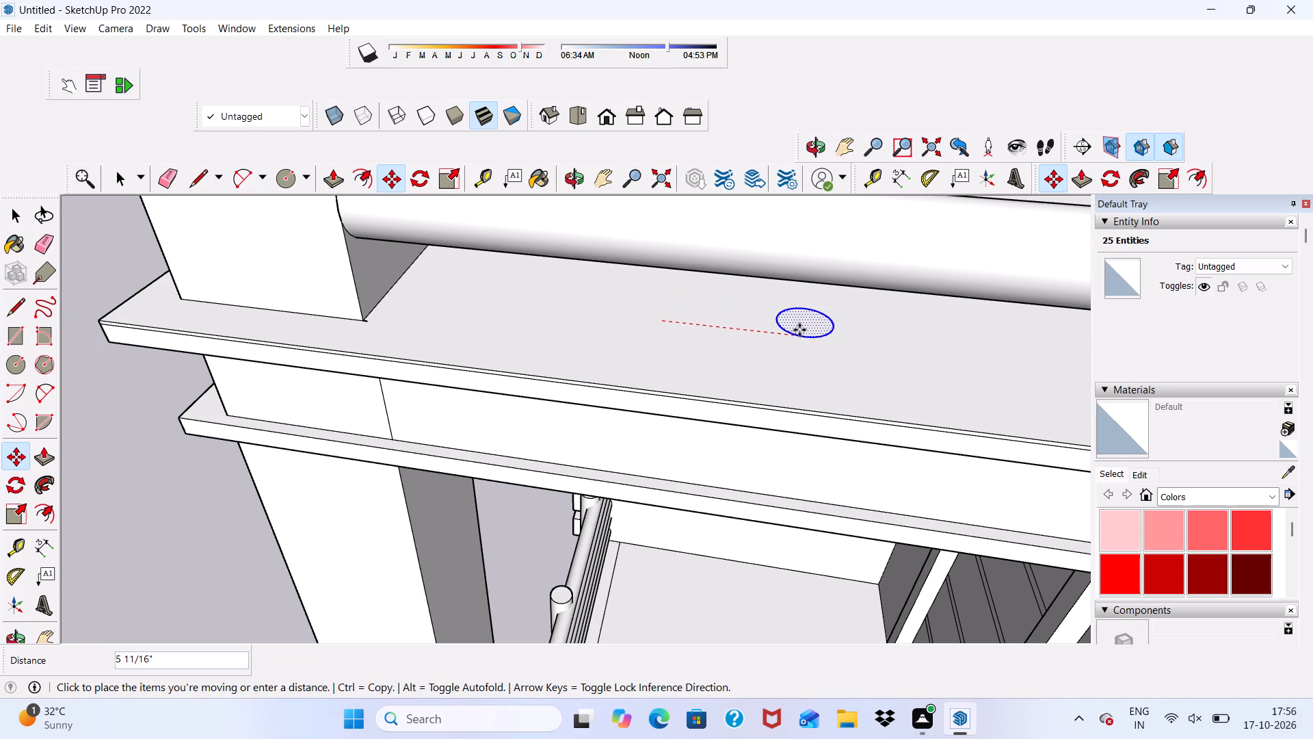
{"action": "scroll", "coordinate": [440, 342], "scroll_direction": "down", "scroll_amount": 5}
{"action": "scroll", "coordinate": [978, 365], "scroll_direction": "up", "scroll_amount": 5}
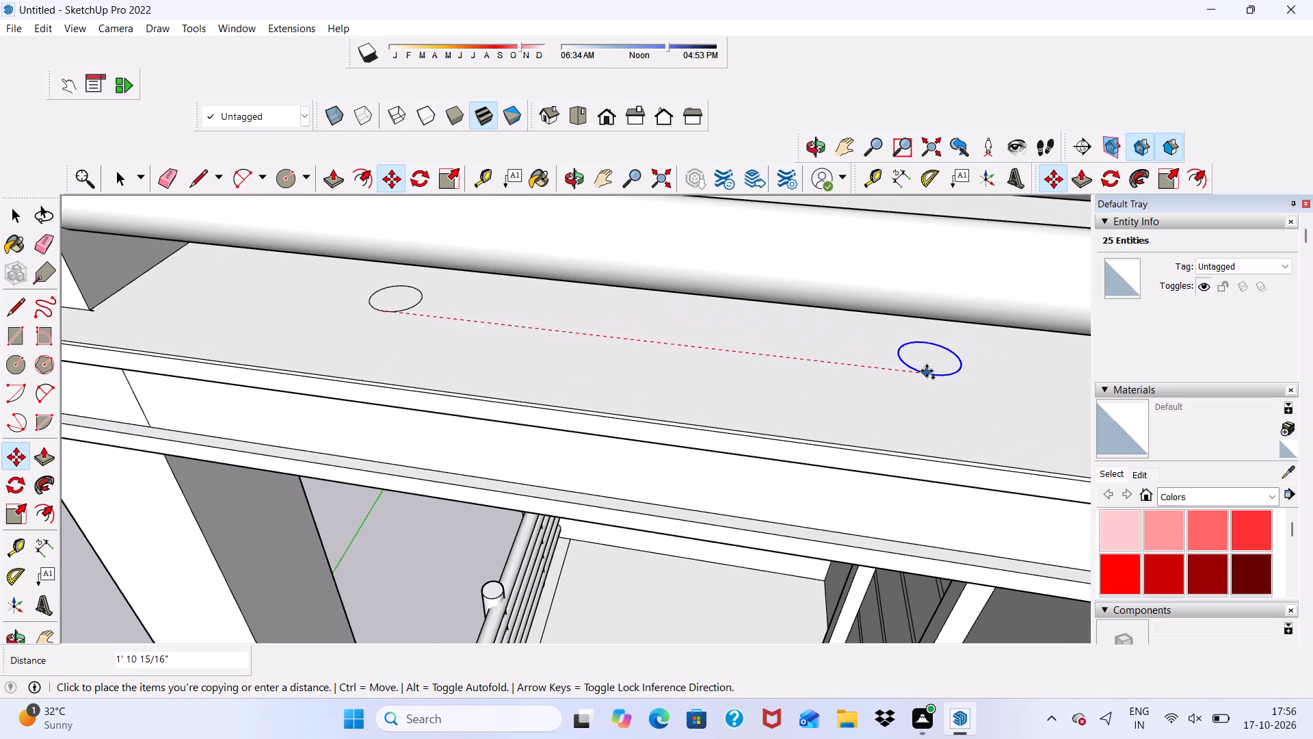
{"action": "left_click", "coordinate": [927, 371]}
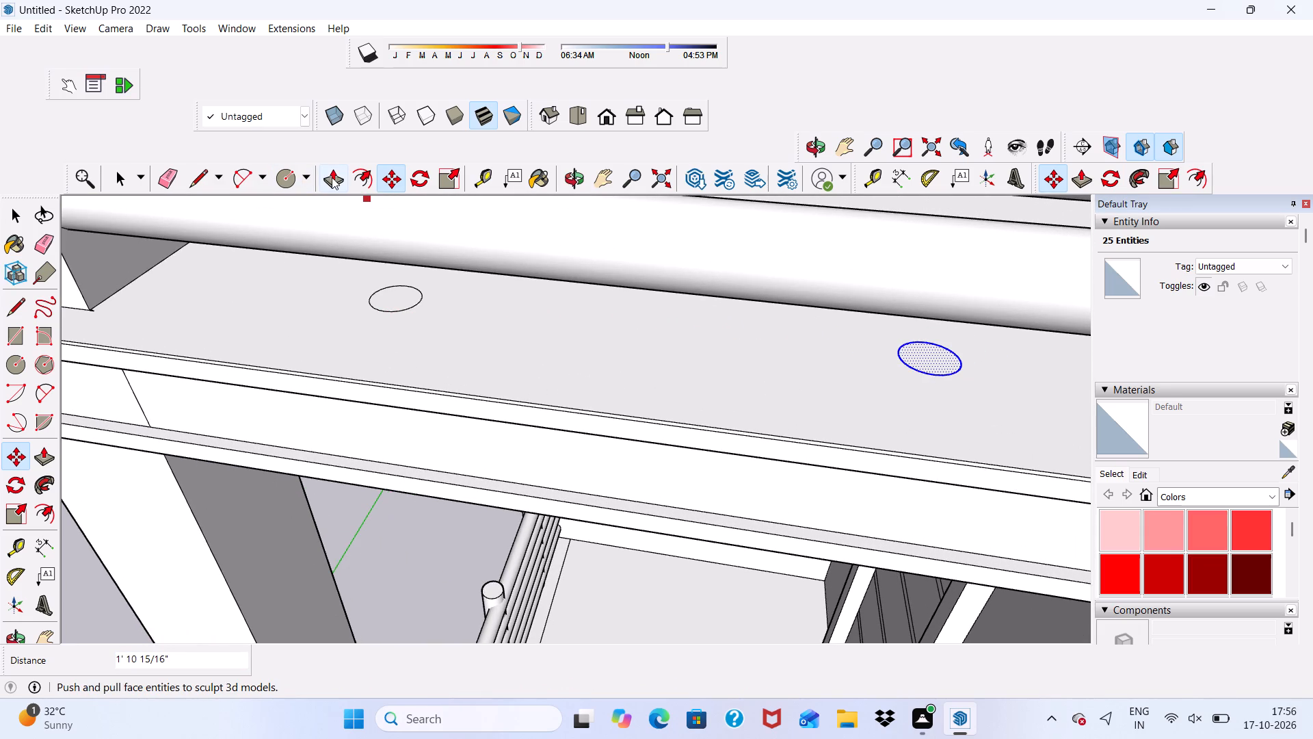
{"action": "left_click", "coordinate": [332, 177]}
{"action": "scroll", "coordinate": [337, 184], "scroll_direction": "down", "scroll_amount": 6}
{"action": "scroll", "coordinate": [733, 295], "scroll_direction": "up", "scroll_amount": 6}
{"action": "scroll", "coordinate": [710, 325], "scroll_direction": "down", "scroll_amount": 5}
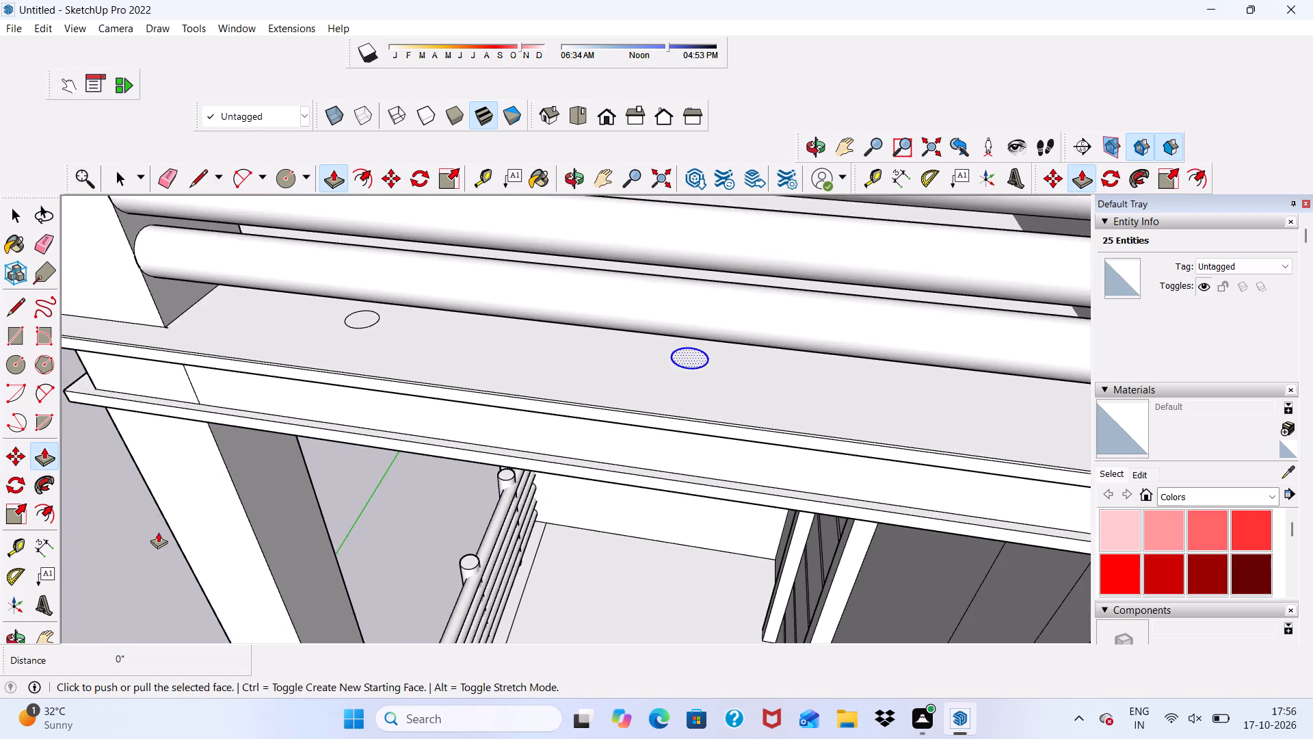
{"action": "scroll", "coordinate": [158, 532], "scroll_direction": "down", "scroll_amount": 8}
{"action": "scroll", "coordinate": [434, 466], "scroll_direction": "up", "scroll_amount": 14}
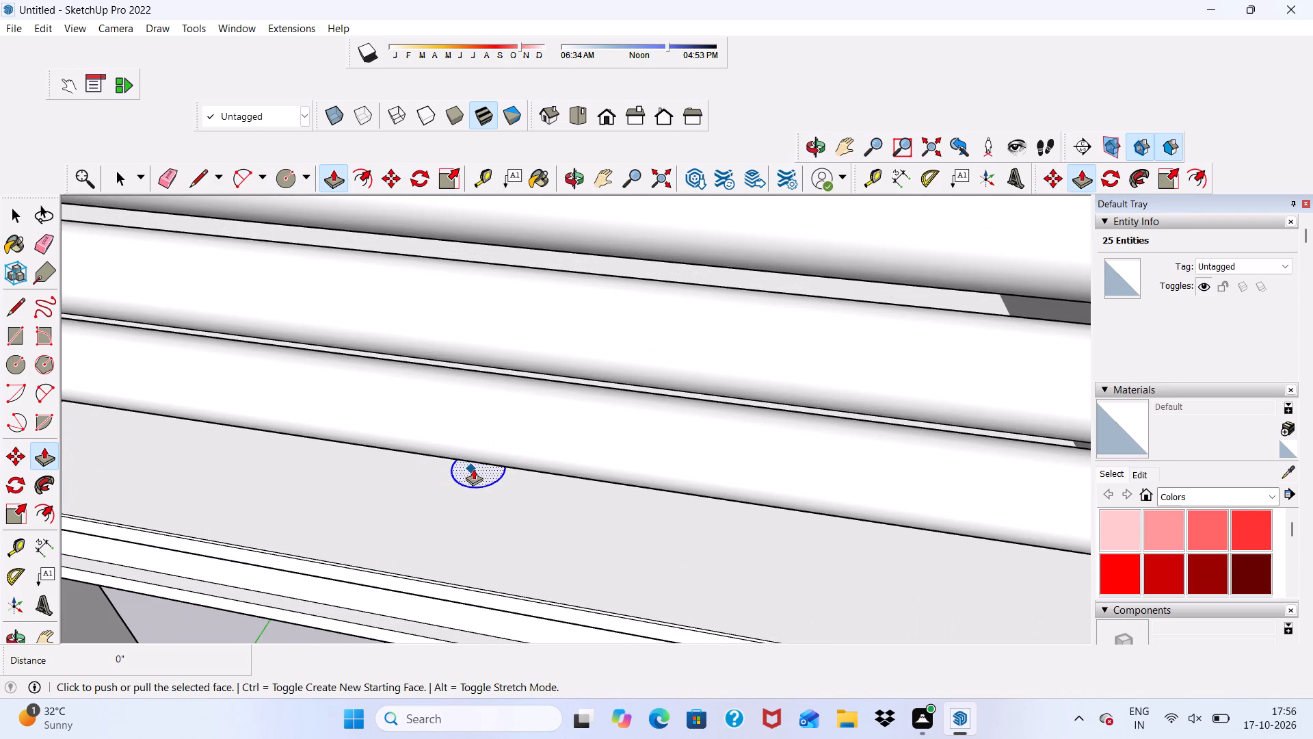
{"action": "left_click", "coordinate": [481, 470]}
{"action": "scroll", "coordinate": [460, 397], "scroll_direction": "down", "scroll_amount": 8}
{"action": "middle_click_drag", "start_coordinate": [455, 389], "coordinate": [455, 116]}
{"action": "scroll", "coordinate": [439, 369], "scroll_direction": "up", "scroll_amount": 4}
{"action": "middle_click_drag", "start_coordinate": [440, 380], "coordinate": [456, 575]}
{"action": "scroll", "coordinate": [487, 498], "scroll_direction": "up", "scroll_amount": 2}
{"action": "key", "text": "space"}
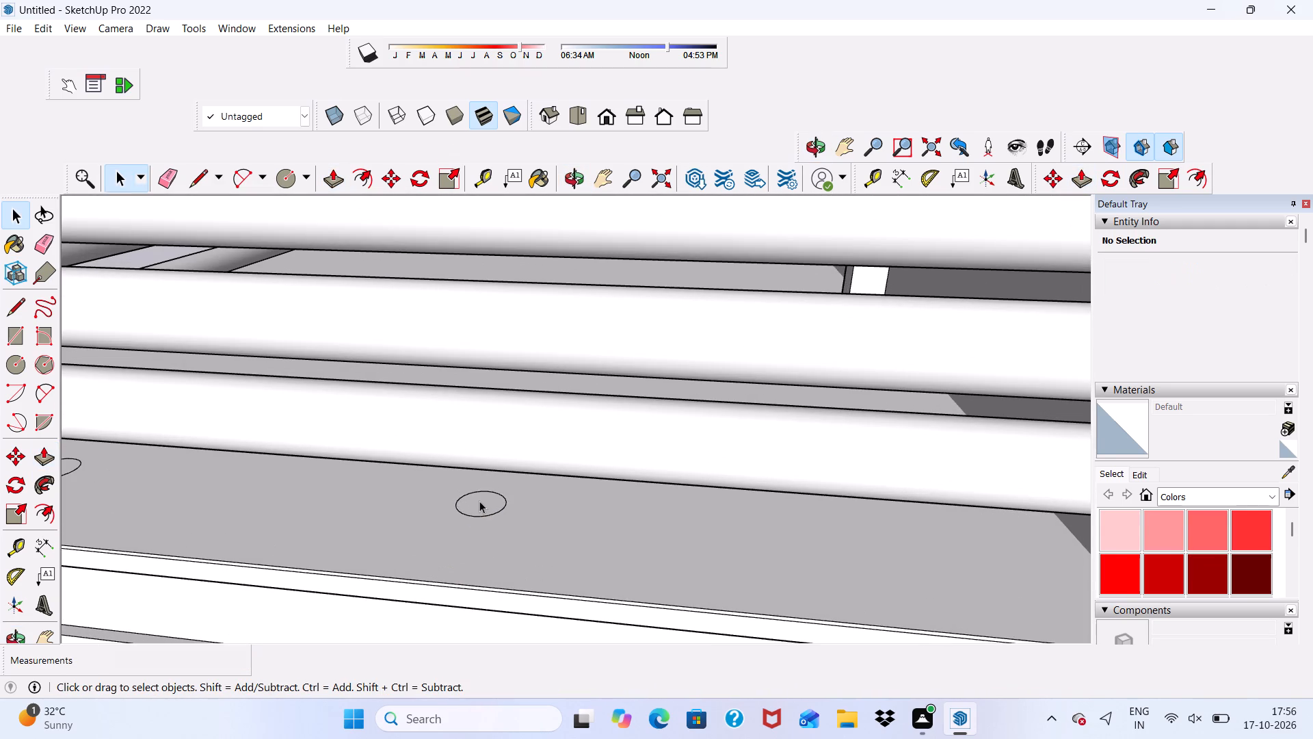
Move the copied post circle with its face slightly away from the rails toward the balcony floor's outer edge.
{"action": "scroll", "coordinate": [481, 522], "scroll_direction": "up", "scroll_amount": 2}
{"action": "double_click", "coordinate": [478, 506]}
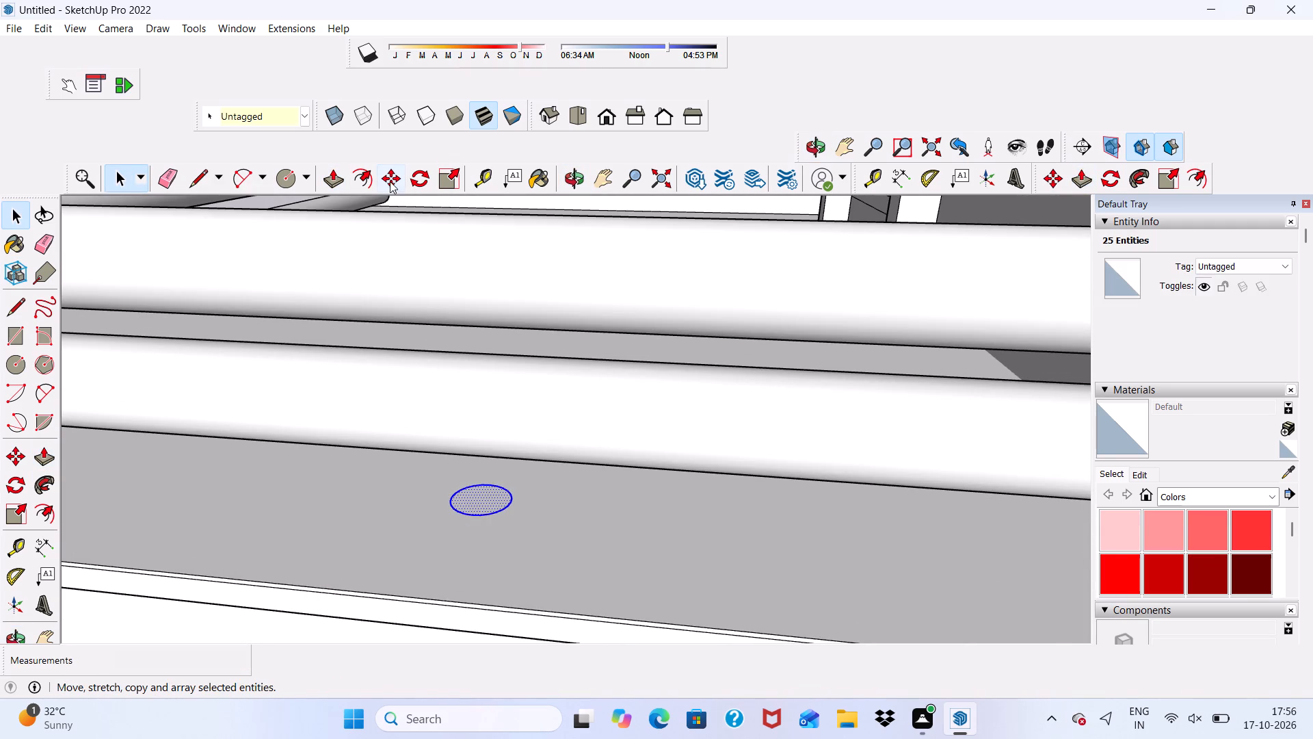
{"action": "left_click", "coordinate": [389, 181]}
{"action": "left_click", "coordinate": [491, 504]}
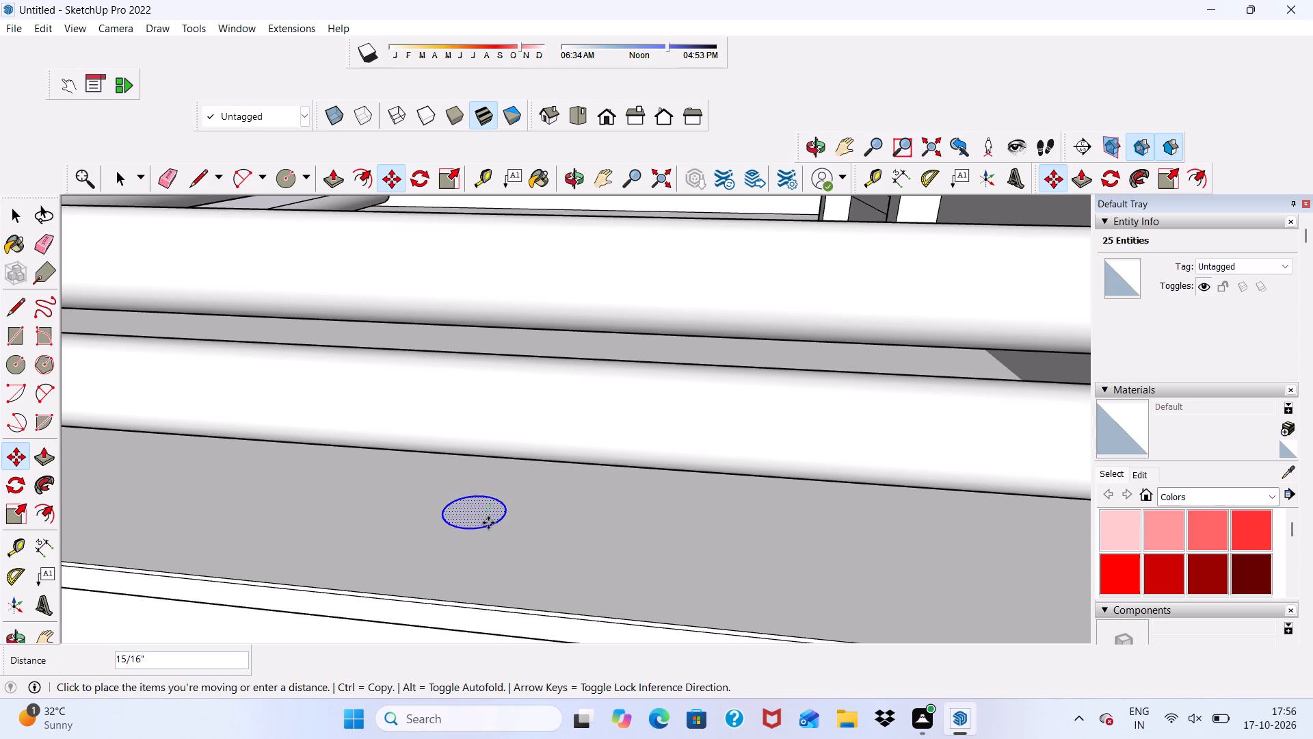
{"action": "left_click", "coordinate": [488, 531]}
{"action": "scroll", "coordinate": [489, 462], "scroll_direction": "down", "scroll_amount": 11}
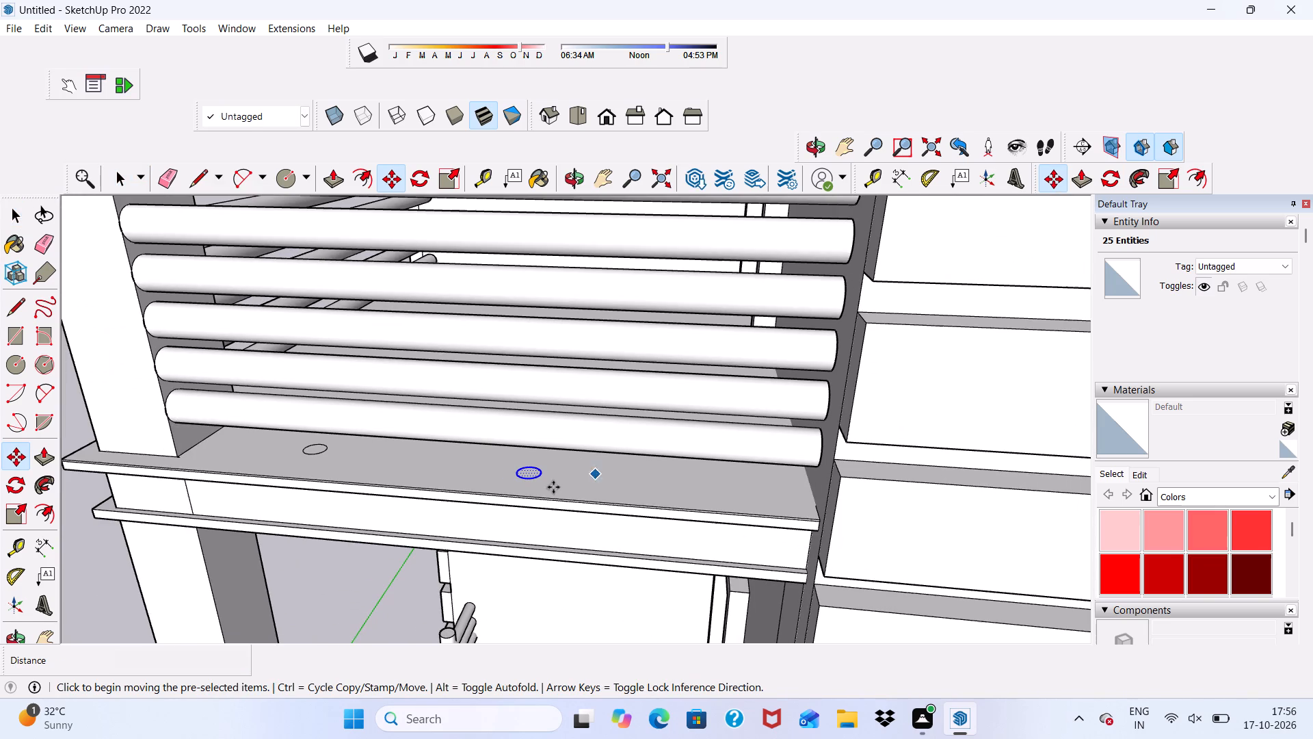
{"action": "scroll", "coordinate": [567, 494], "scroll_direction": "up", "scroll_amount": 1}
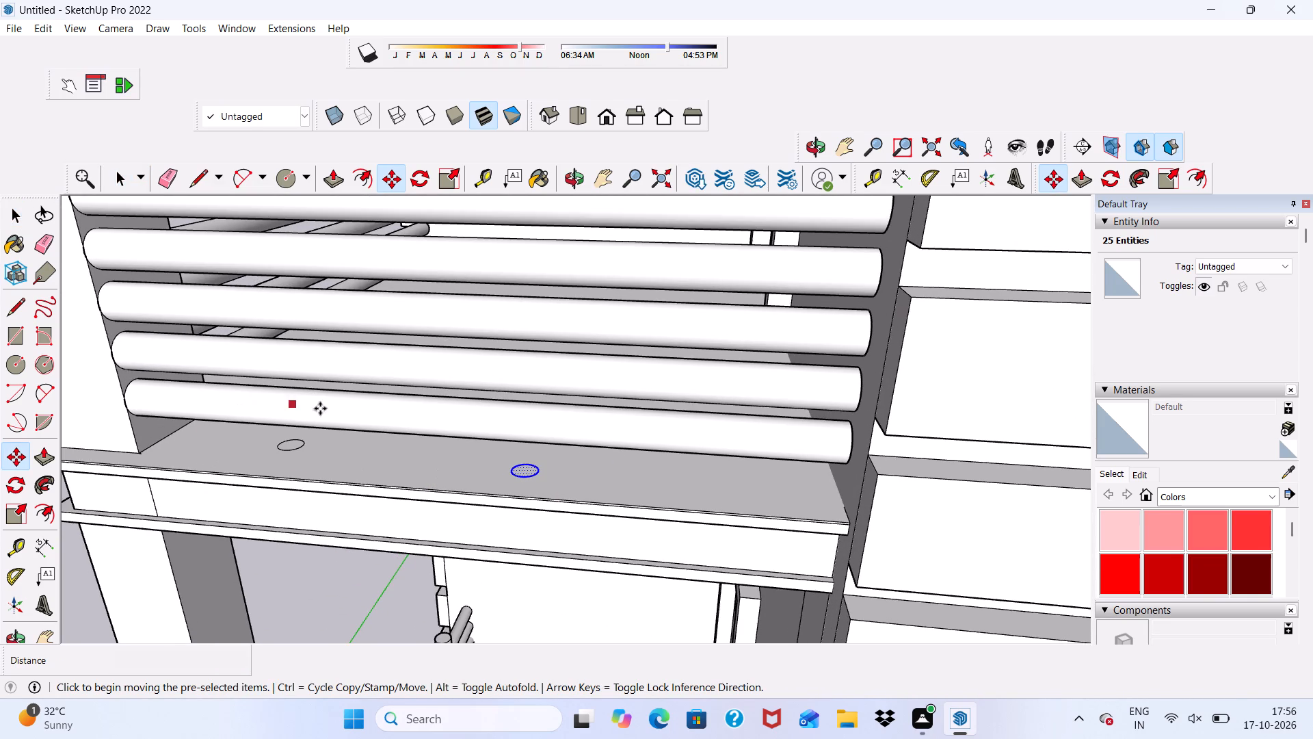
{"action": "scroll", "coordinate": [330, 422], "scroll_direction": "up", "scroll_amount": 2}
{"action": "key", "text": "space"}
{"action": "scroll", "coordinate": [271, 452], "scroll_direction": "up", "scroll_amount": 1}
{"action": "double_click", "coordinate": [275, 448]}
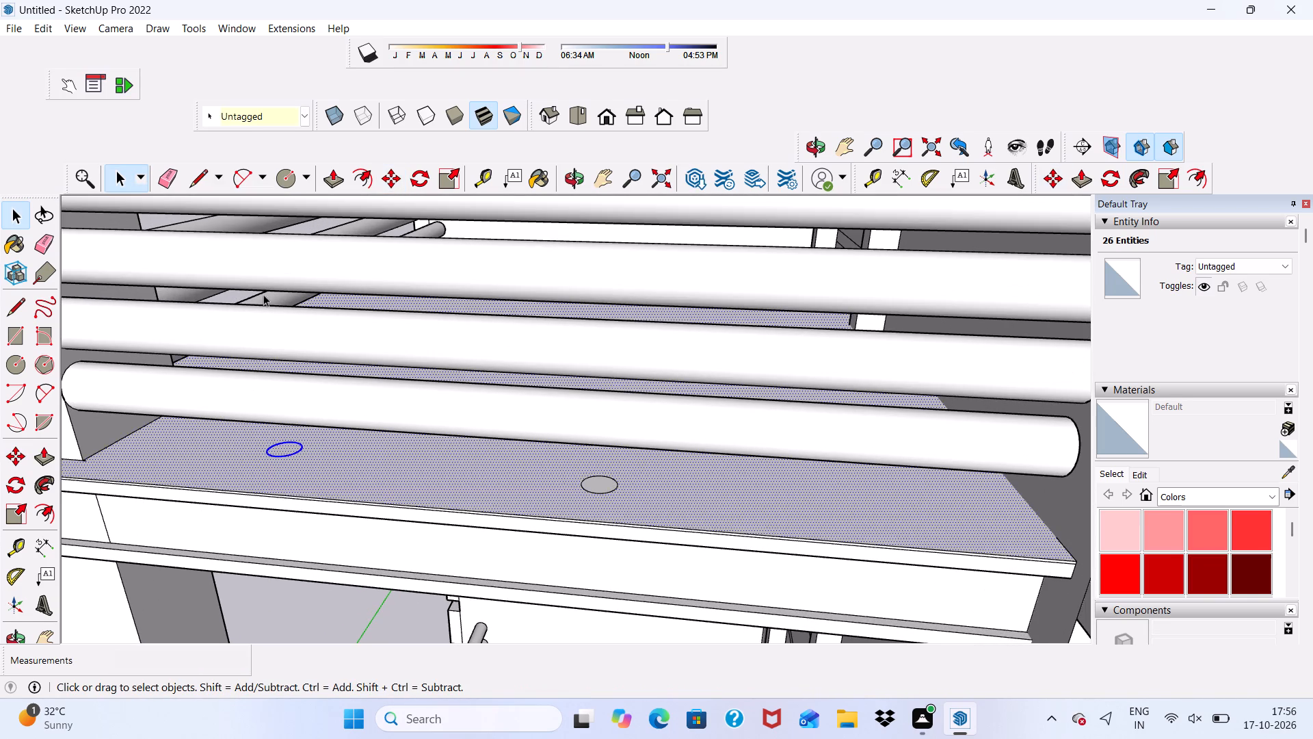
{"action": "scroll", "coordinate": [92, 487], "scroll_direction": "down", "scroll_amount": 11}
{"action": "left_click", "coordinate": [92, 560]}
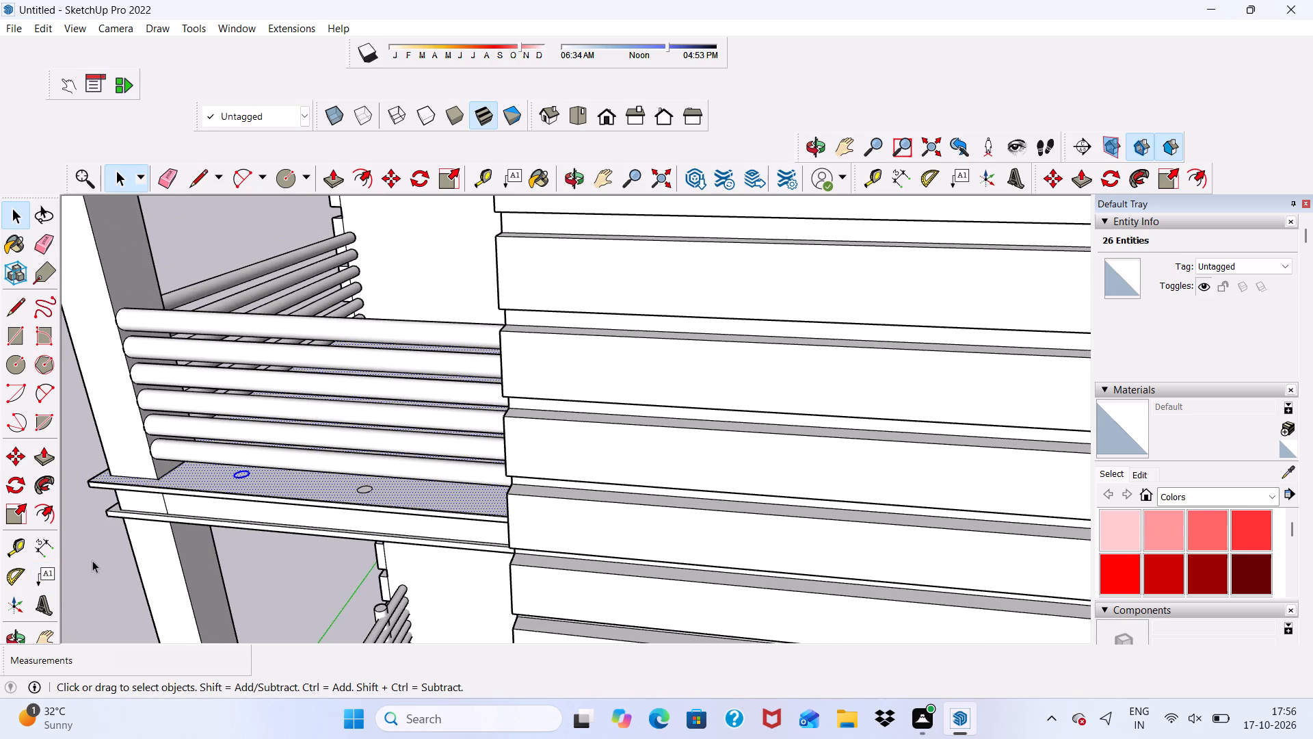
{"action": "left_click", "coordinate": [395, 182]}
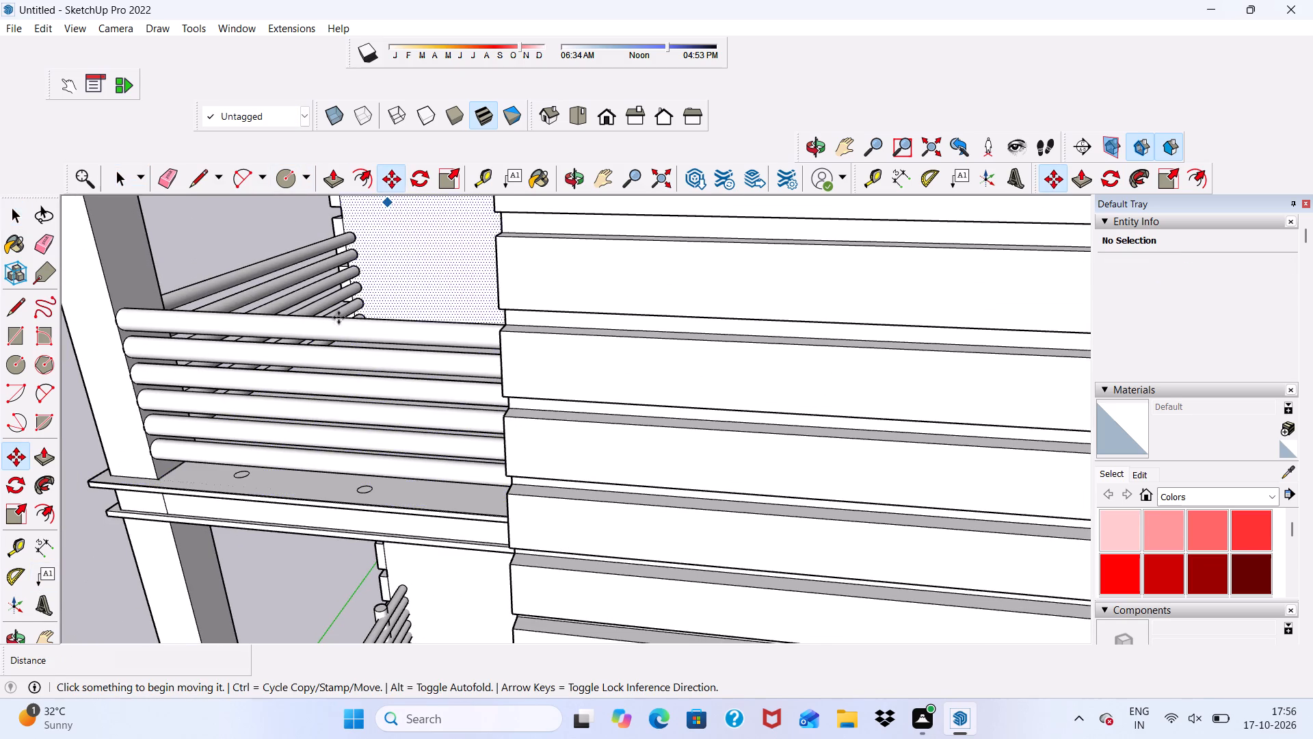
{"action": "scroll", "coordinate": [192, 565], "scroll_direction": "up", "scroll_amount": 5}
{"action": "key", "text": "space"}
Move the post circle near the corner column about 2 1/4" toward the balcony floor's outer edge.
{"action": "scroll", "coordinate": [271, 403], "scroll_direction": "up", "scroll_amount": 10}
{"action": "left_click", "coordinate": [271, 450]}
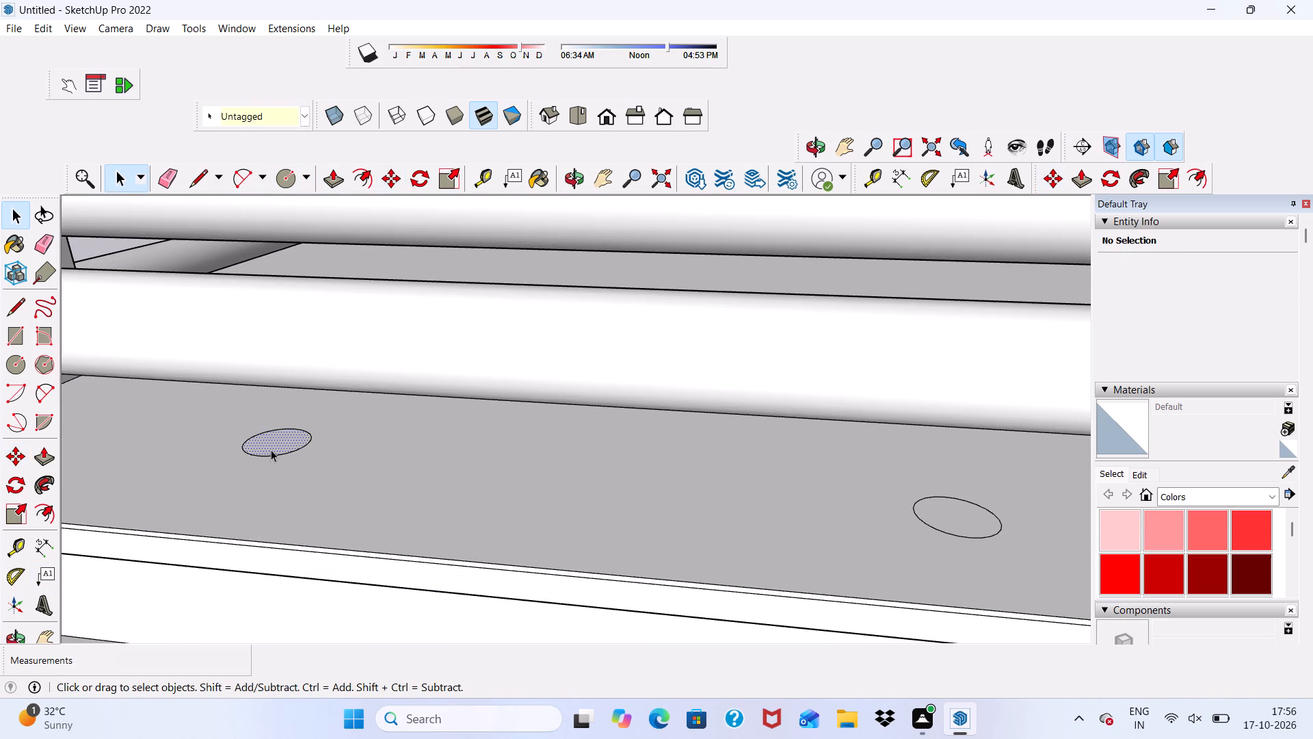
{"action": "left_click", "coordinate": [386, 178]}
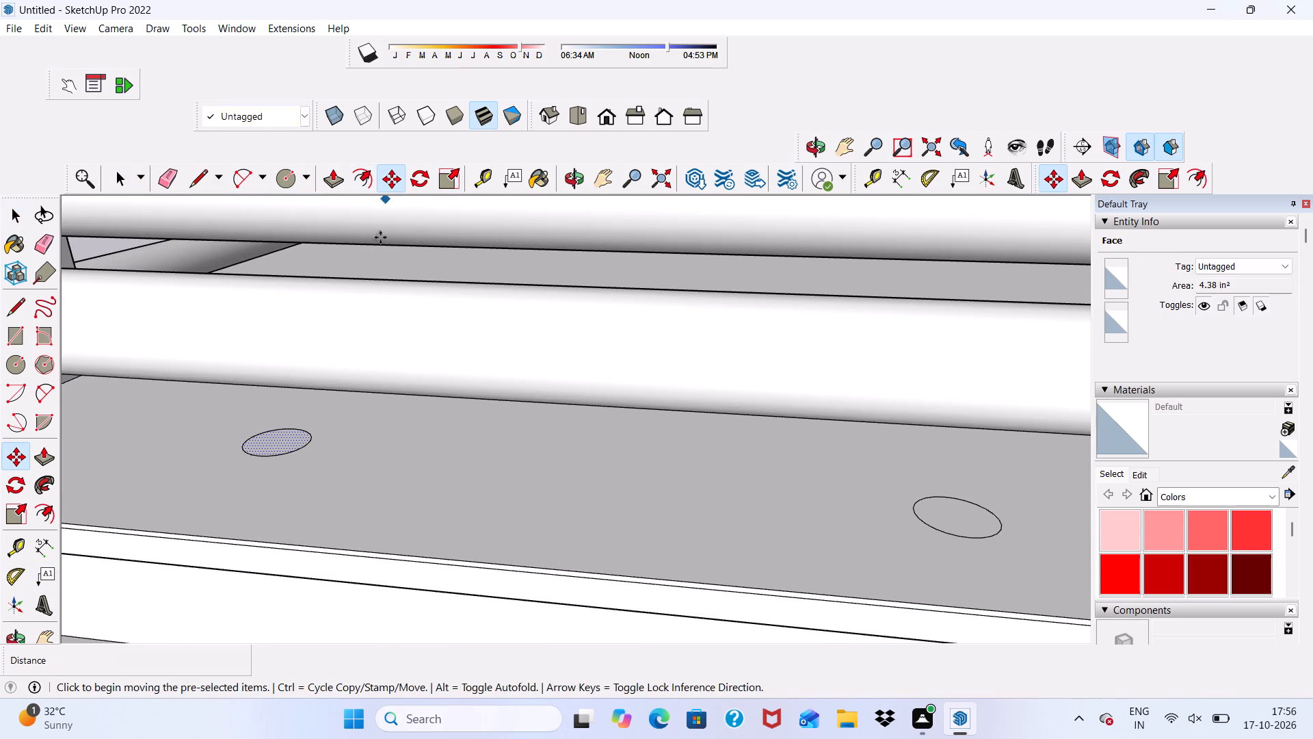
{"action": "left_click", "coordinate": [258, 447]}
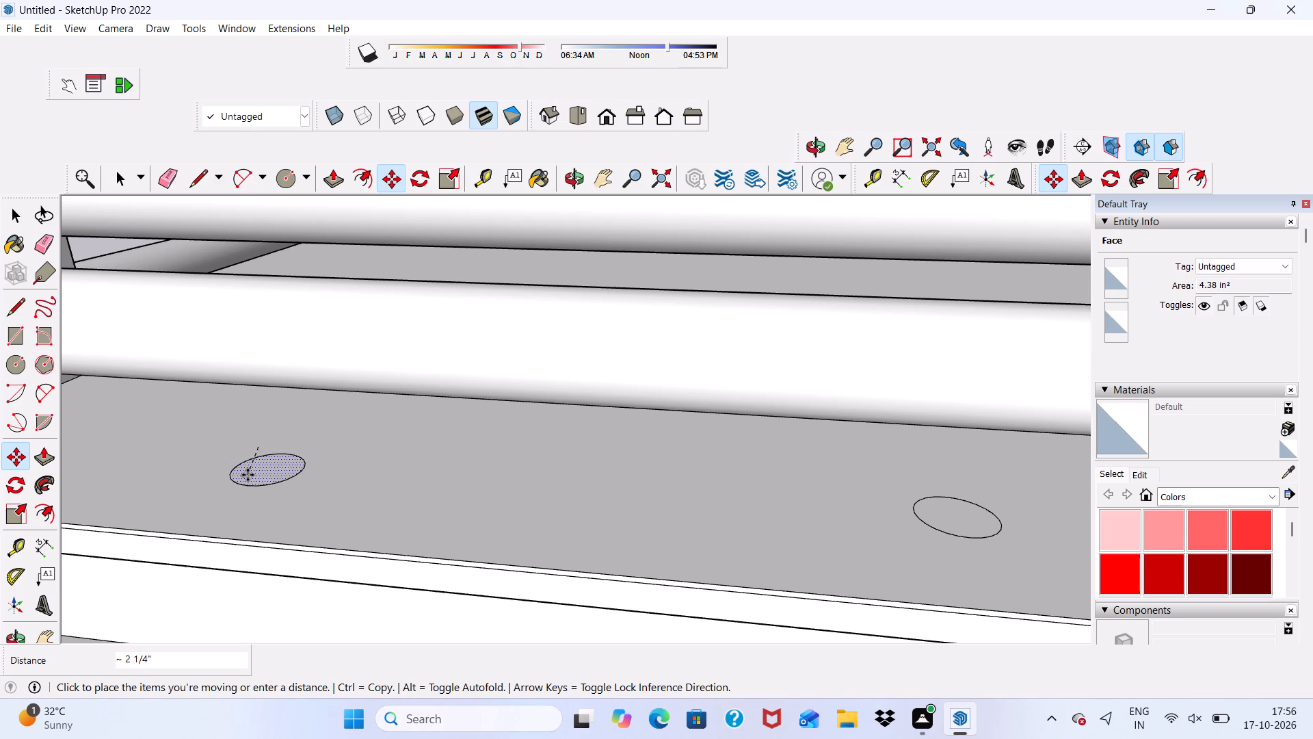
{"action": "left_click", "coordinate": [248, 475]}
{"action": "key", "text": "space"}
Push/Pull the post circle farther from the corner column up 2' 5 3/4" to just above the top side rail.
{"action": "scroll", "coordinate": [257, 400], "scroll_direction": "down", "scroll_amount": 10}
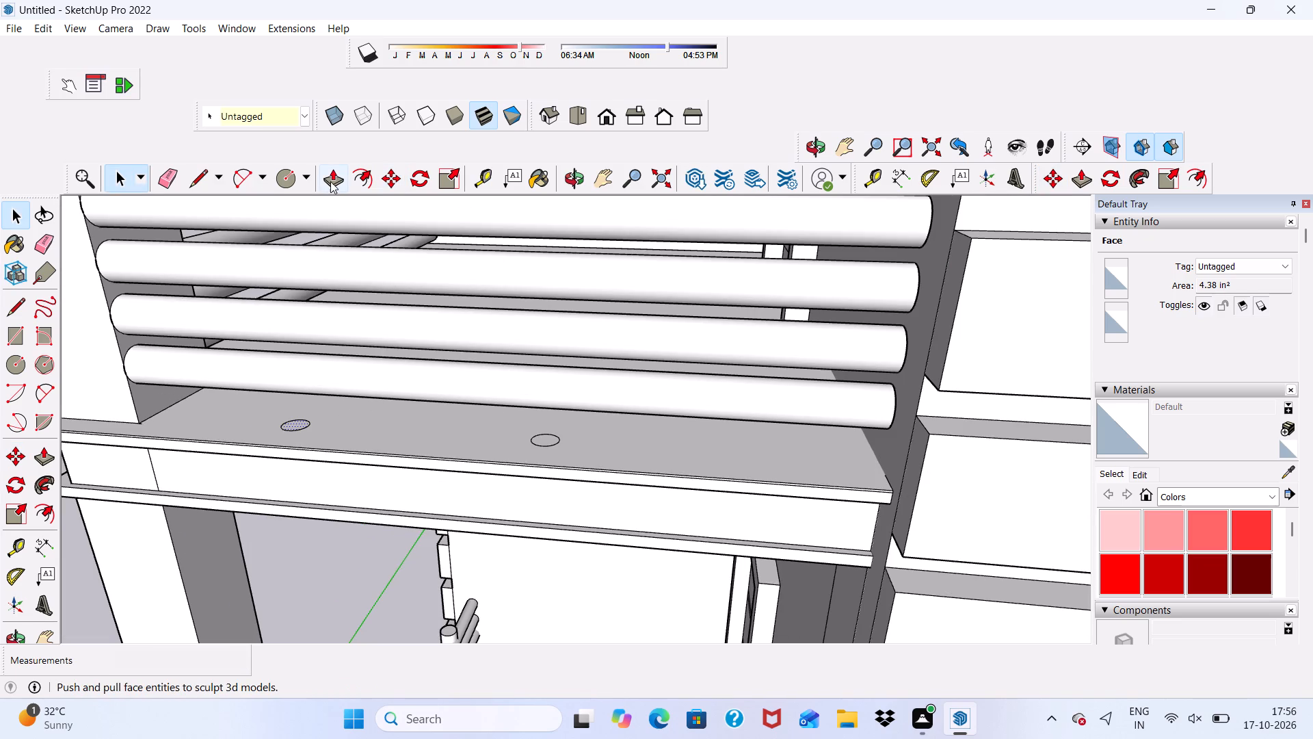
{"action": "left_click", "coordinate": [330, 181]}
{"action": "scroll", "coordinate": [570, 461], "scroll_direction": "up", "scroll_amount": 4}
{"action": "key", "text": "space"}
{"action": "left_click", "coordinate": [537, 428]}
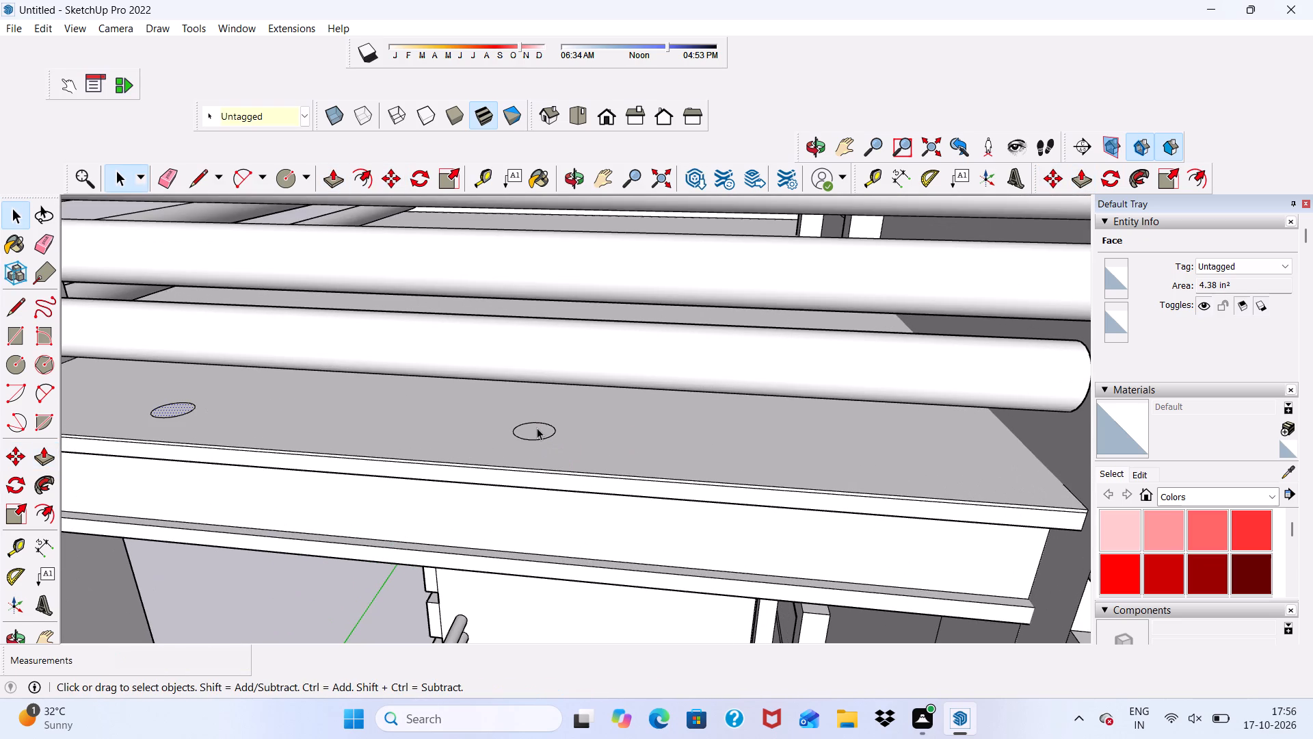
{"action": "left_click", "coordinate": [330, 179]}
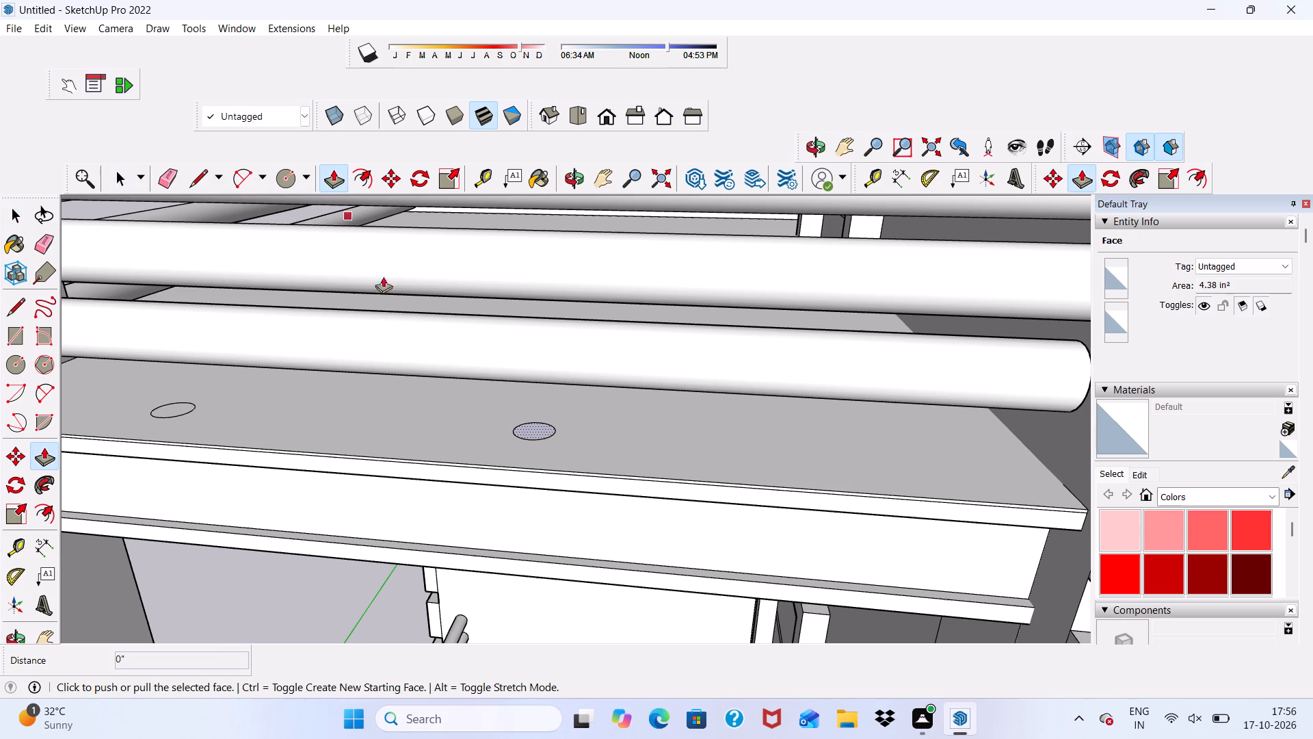
{"action": "left_click", "coordinate": [527, 422]}
{"action": "scroll", "coordinate": [505, 334], "scroll_direction": "down", "scroll_amount": 3}
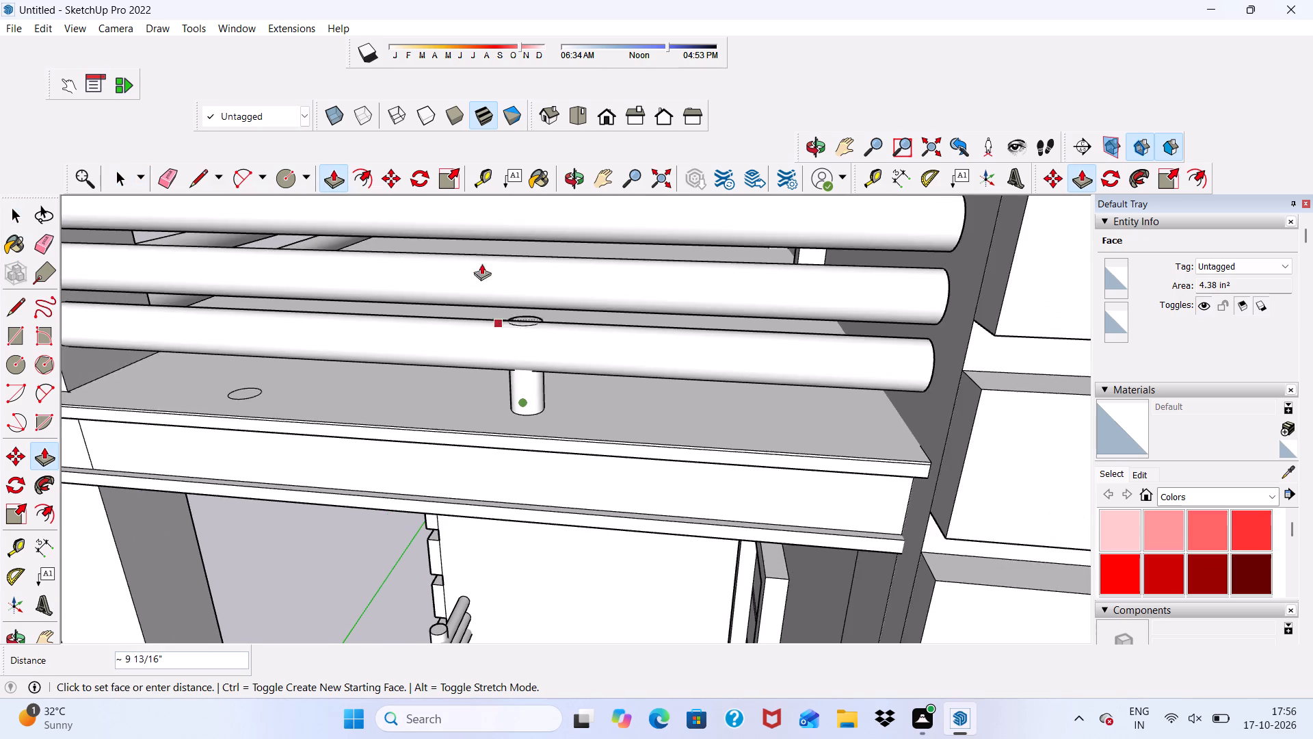
{"action": "scroll", "coordinate": [465, 229], "scroll_direction": "down", "scroll_amount": 11}
{"action": "scroll", "coordinate": [490, 296], "scroll_direction": "down", "scroll_amount": 8}
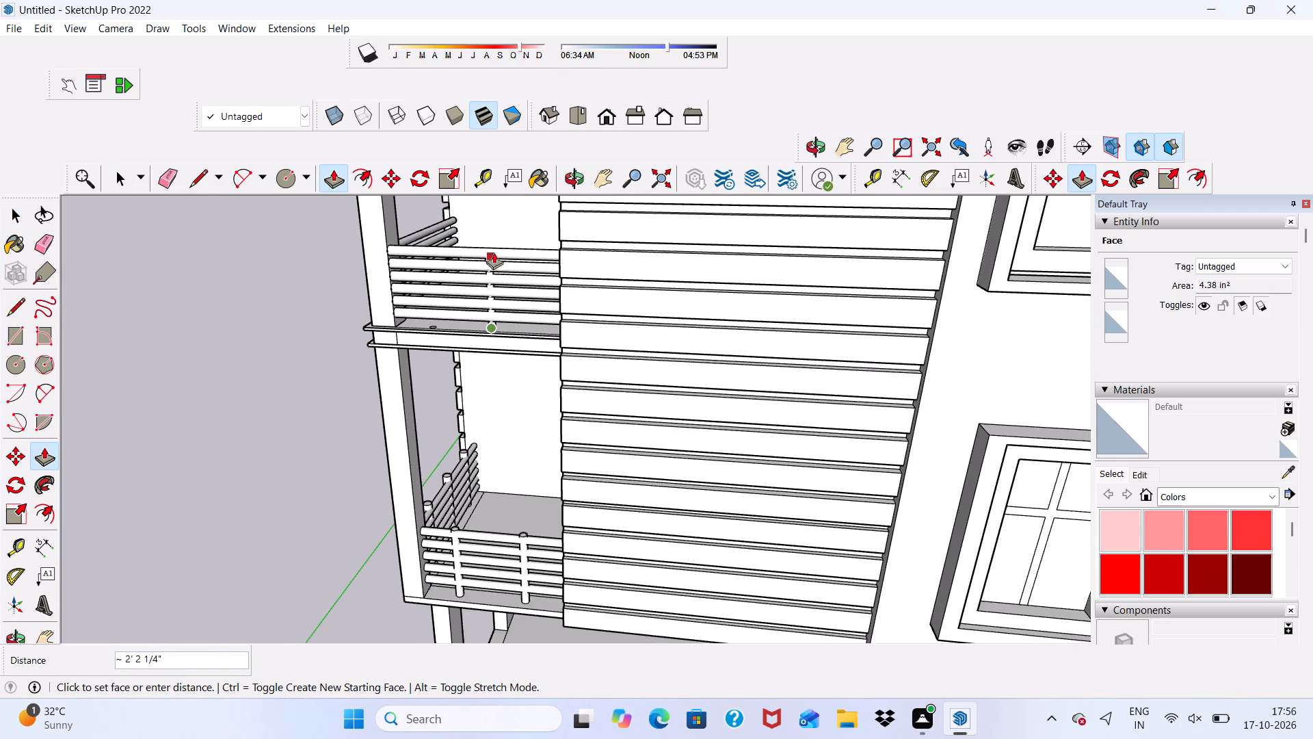
{"action": "scroll", "coordinate": [508, 242], "scroll_direction": "up", "scroll_amount": 6}
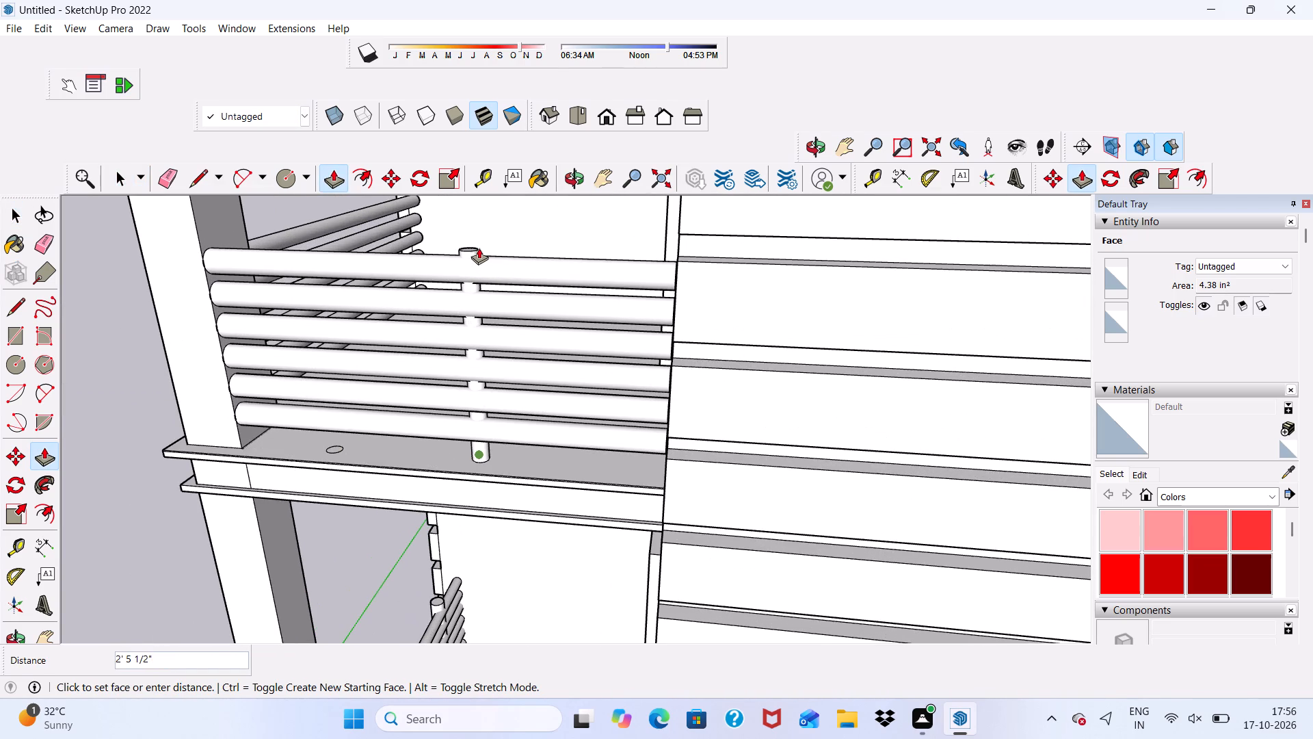
{"action": "left_click", "coordinate": [479, 246]}
Push/Pull the post circle nearest the corner column up 2' 5 3/4" to match the neighbouring post's height.
{"action": "scroll", "coordinate": [353, 400], "scroll_direction": "up", "scroll_amount": 4}
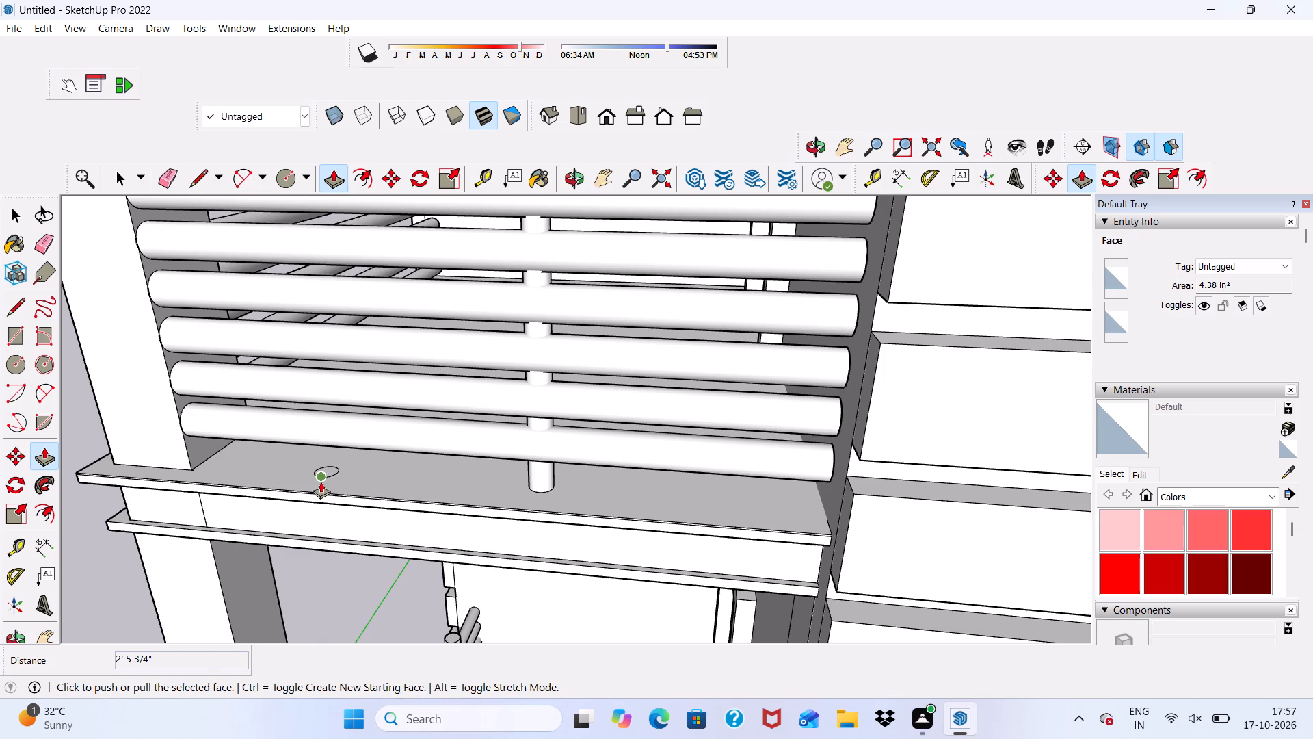
{"action": "key", "text": "space"}
{"action": "scroll", "coordinate": [322, 480], "scroll_direction": "up", "scroll_amount": 5}
{"action": "left_click", "coordinate": [321, 467]}
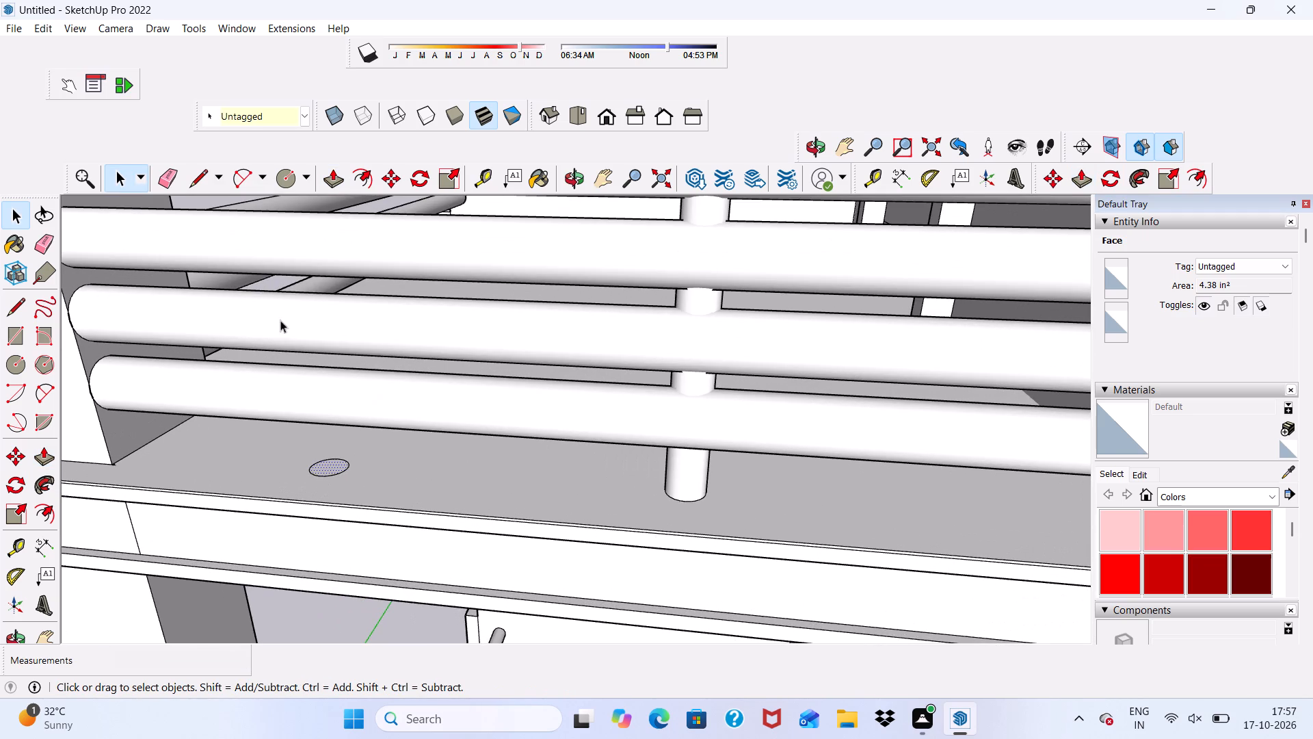
{"action": "left_click", "coordinate": [332, 172]}
{"action": "left_click", "coordinate": [332, 467]}
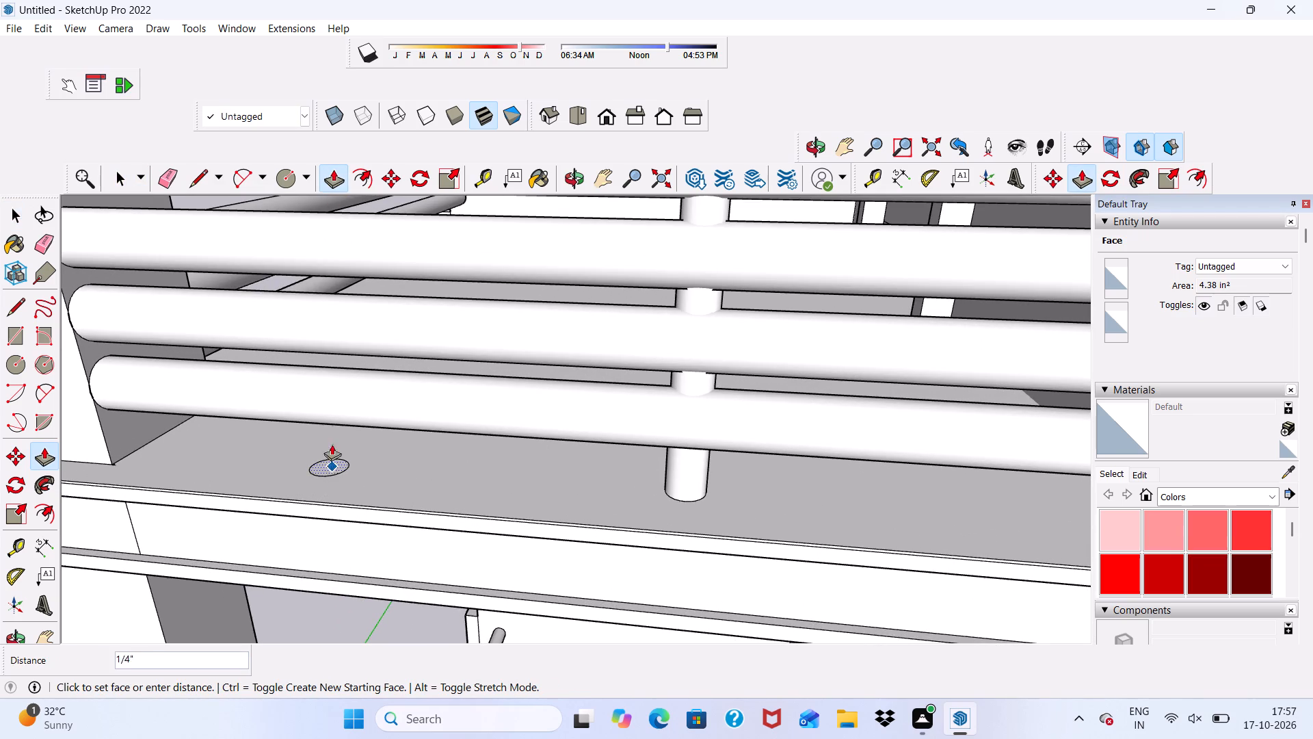
{"action": "scroll", "coordinate": [322, 393], "scroll_direction": "down", "scroll_amount": 10}
{"action": "scroll", "coordinate": [296, 328], "scroll_direction": "down", "scroll_amount": 6}
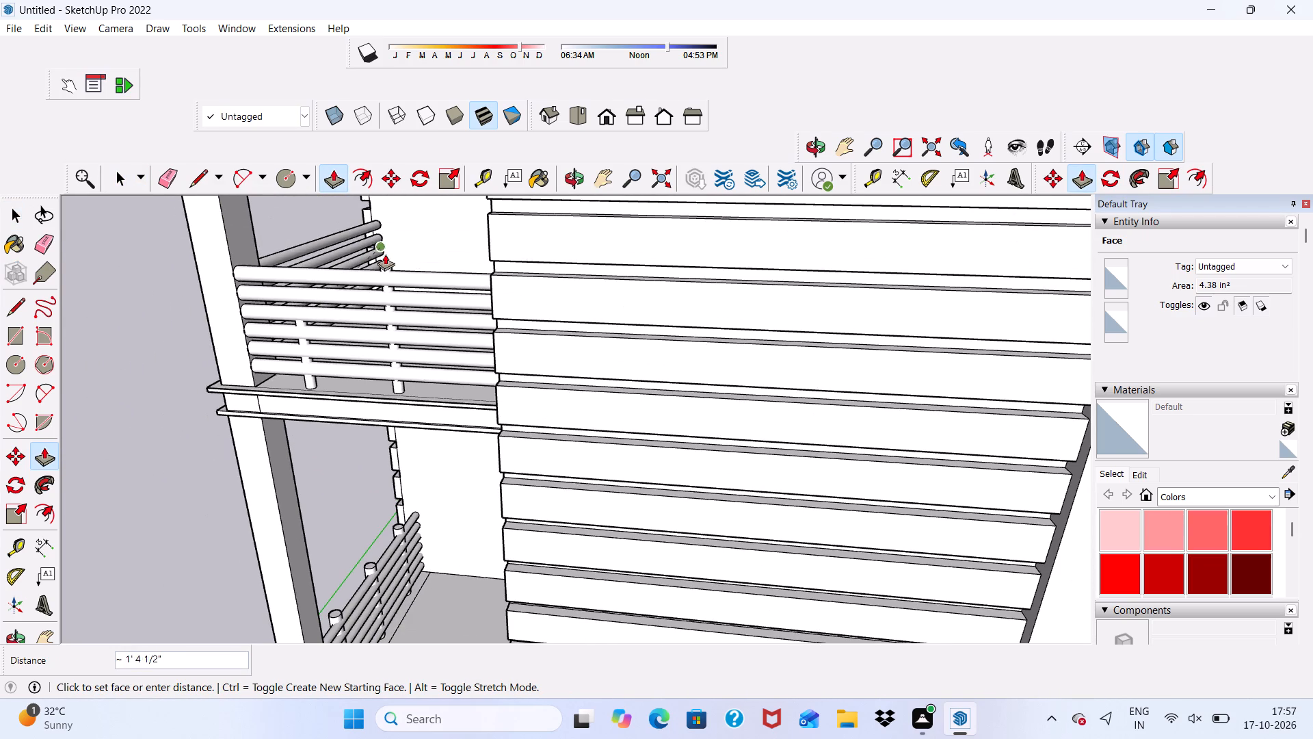
{"action": "scroll", "coordinate": [390, 272], "scroll_direction": "up", "scroll_amount": 4}
{"action": "left_click", "coordinate": [390, 263]}
{"action": "scroll", "coordinate": [315, 352], "scroll_direction": "down", "scroll_amount": 2}
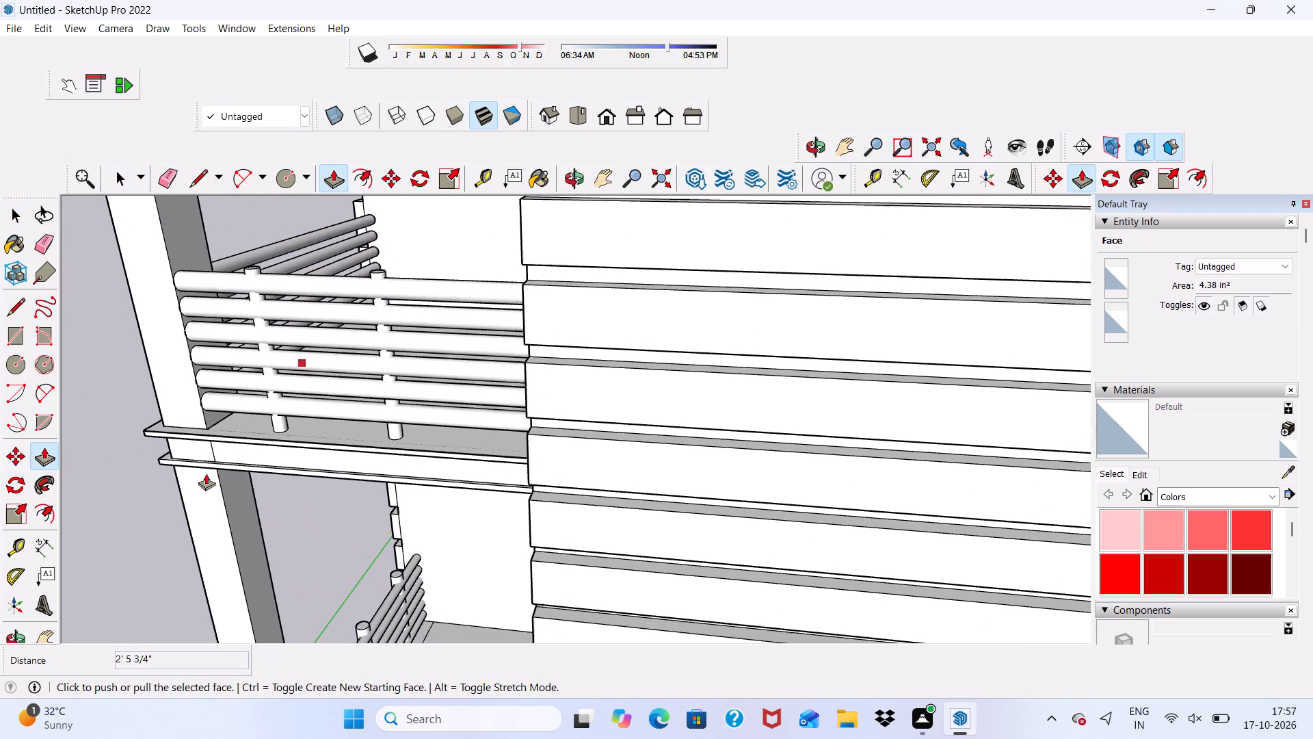
Erase the stray edge line running along the upper balcony floor beside the bottom front rail.
{"action": "scroll", "coordinate": [206, 474], "scroll_direction": "down", "scroll_amount": 4}
{"action": "key", "text": "space"}
{"action": "middle_click_drag", "start_coordinate": [179, 484], "coordinate": [481, 413]}
{"action": "key", "text": "space"}
{"action": "scroll", "coordinate": [177, 484], "scroll_direction": "up", "scroll_amount": 3}
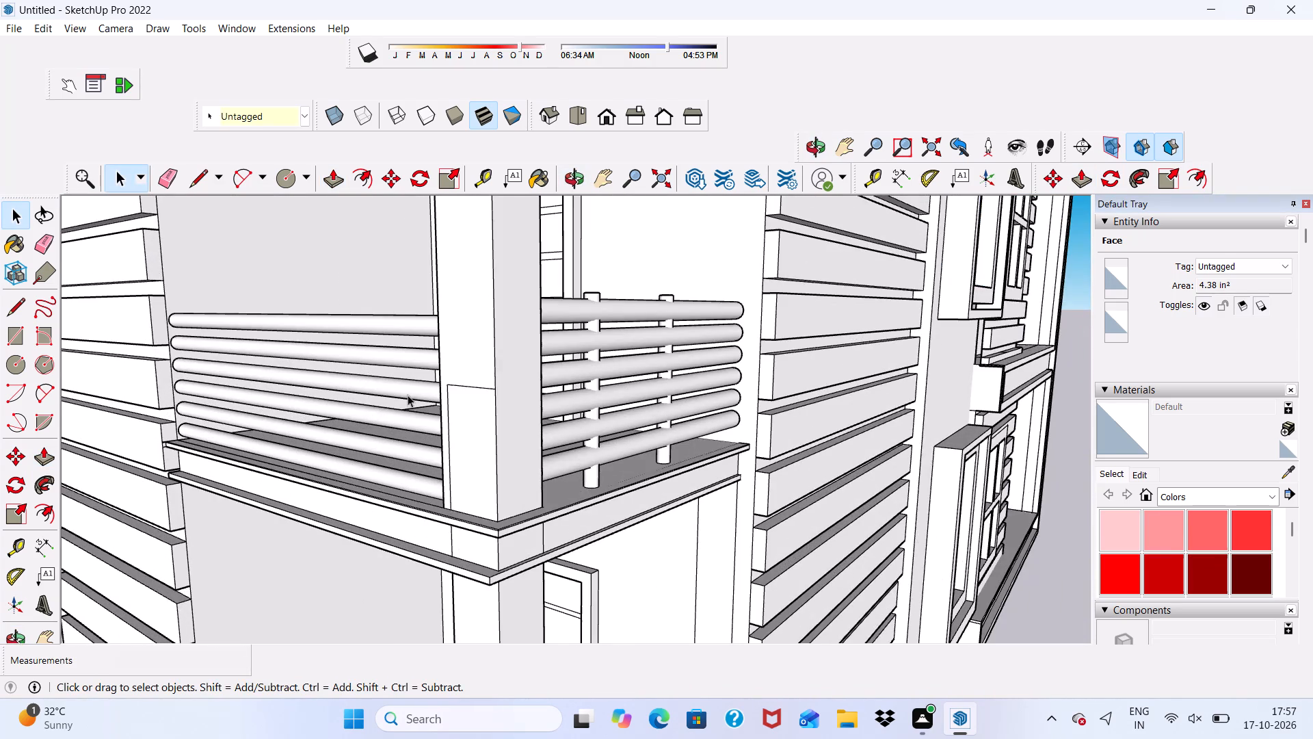
{"action": "scroll", "coordinate": [291, 460], "scroll_direction": "up", "scroll_amount": 4}
{"action": "middle_click_drag", "start_coordinate": [291, 460], "coordinate": [449, 525]}
{"action": "scroll", "coordinate": [457, 573], "scroll_direction": "up", "scroll_amount": 5}
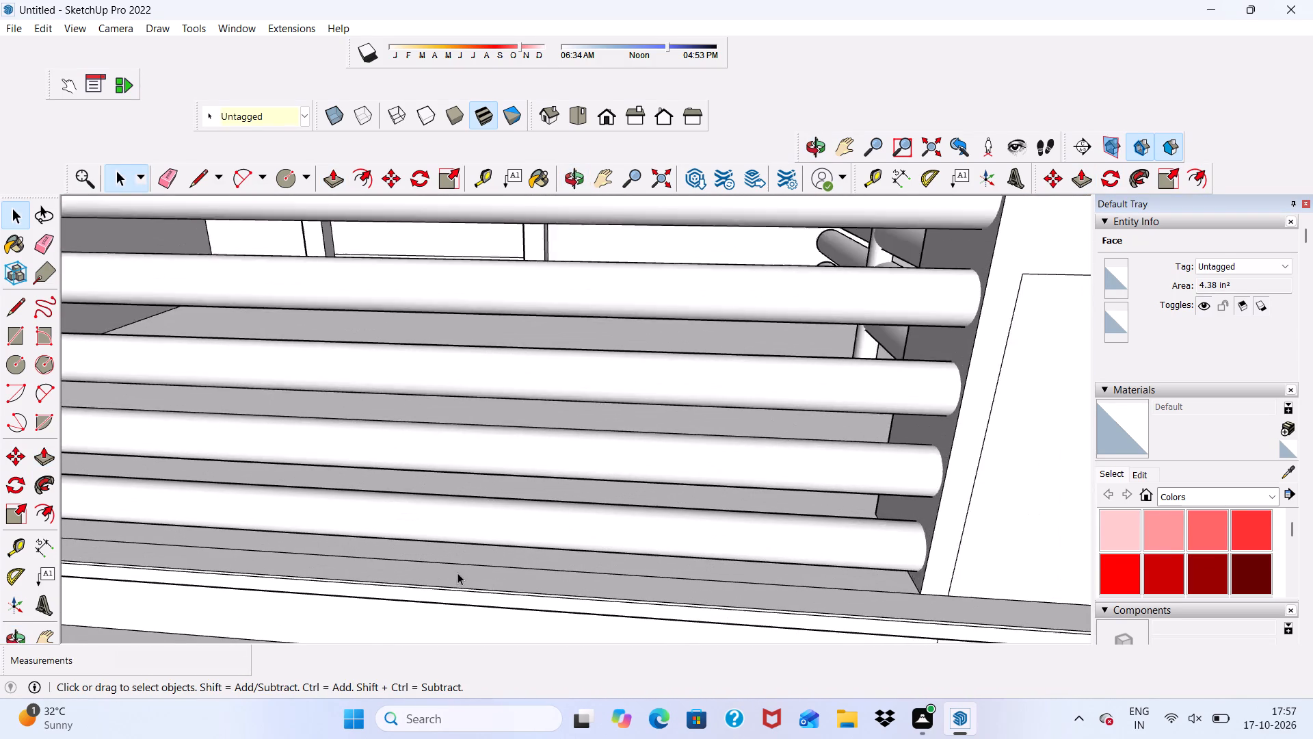
{"action": "scroll", "coordinate": [457, 573], "scroll_direction": "up", "scroll_amount": 2}
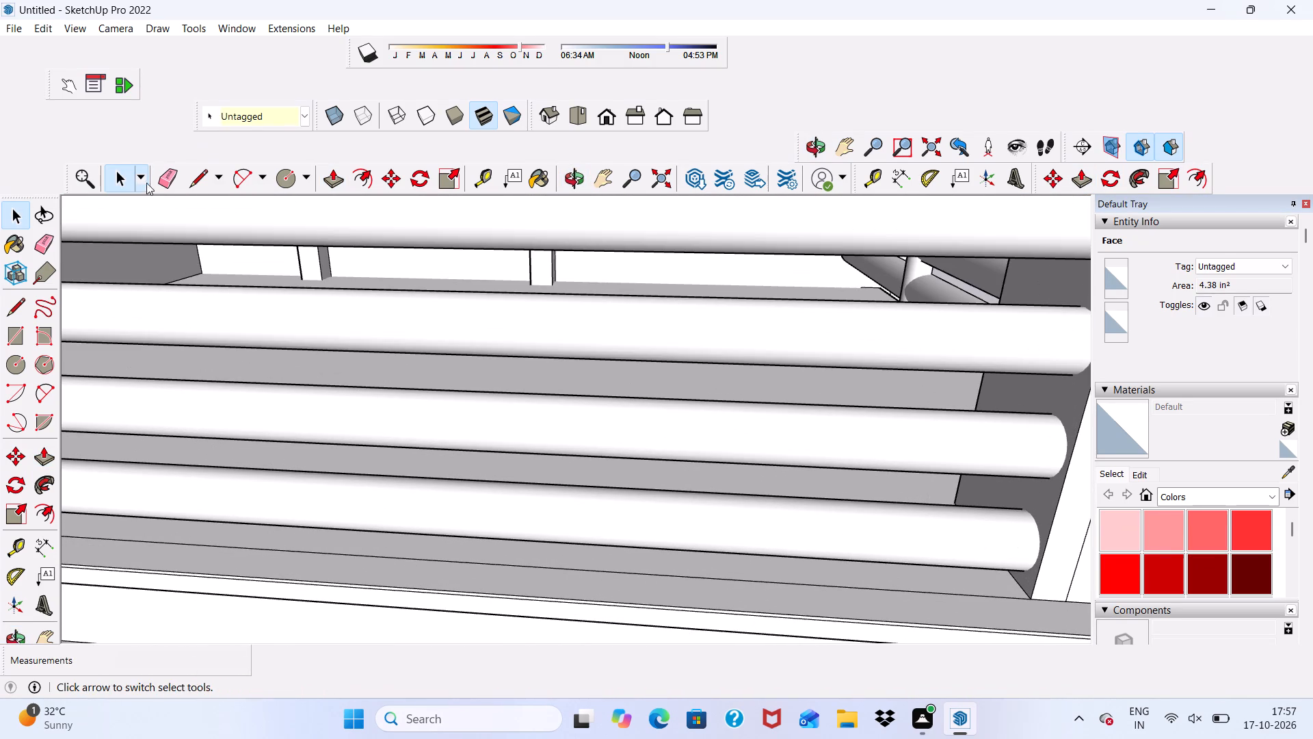
{"action": "left_click", "coordinate": [163, 179]}
{"action": "scroll", "coordinate": [227, 322], "scroll_direction": "down", "scroll_amount": 5}
{"action": "scroll", "coordinate": [324, 642], "scroll_direction": "up", "scroll_amount": 9}
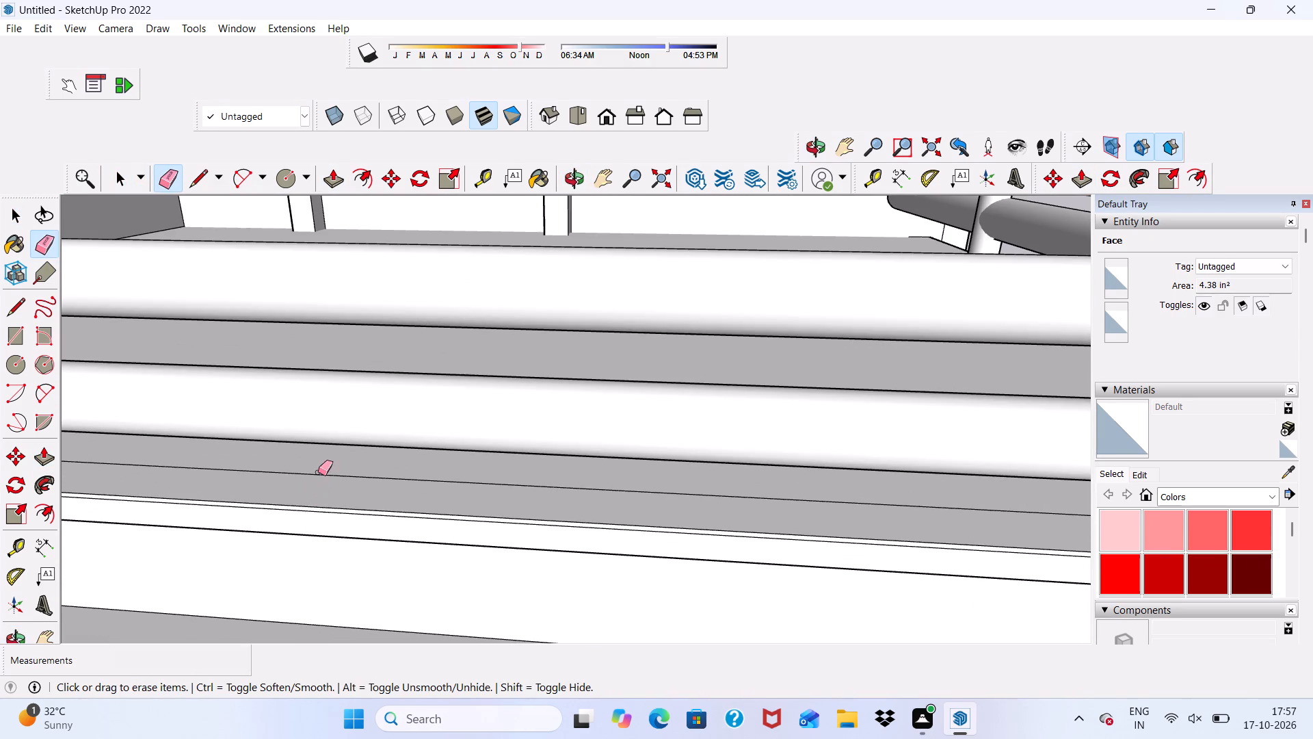
{"action": "left_click", "coordinate": [318, 469]}
{"action": "key", "text": "space"}
Draw a post circle of about 1 5/16" radius on the upper balcony floor outside the front rails, near the corner column.
{"action": "scroll", "coordinate": [302, 514], "scroll_direction": "down", "scroll_amount": 10}
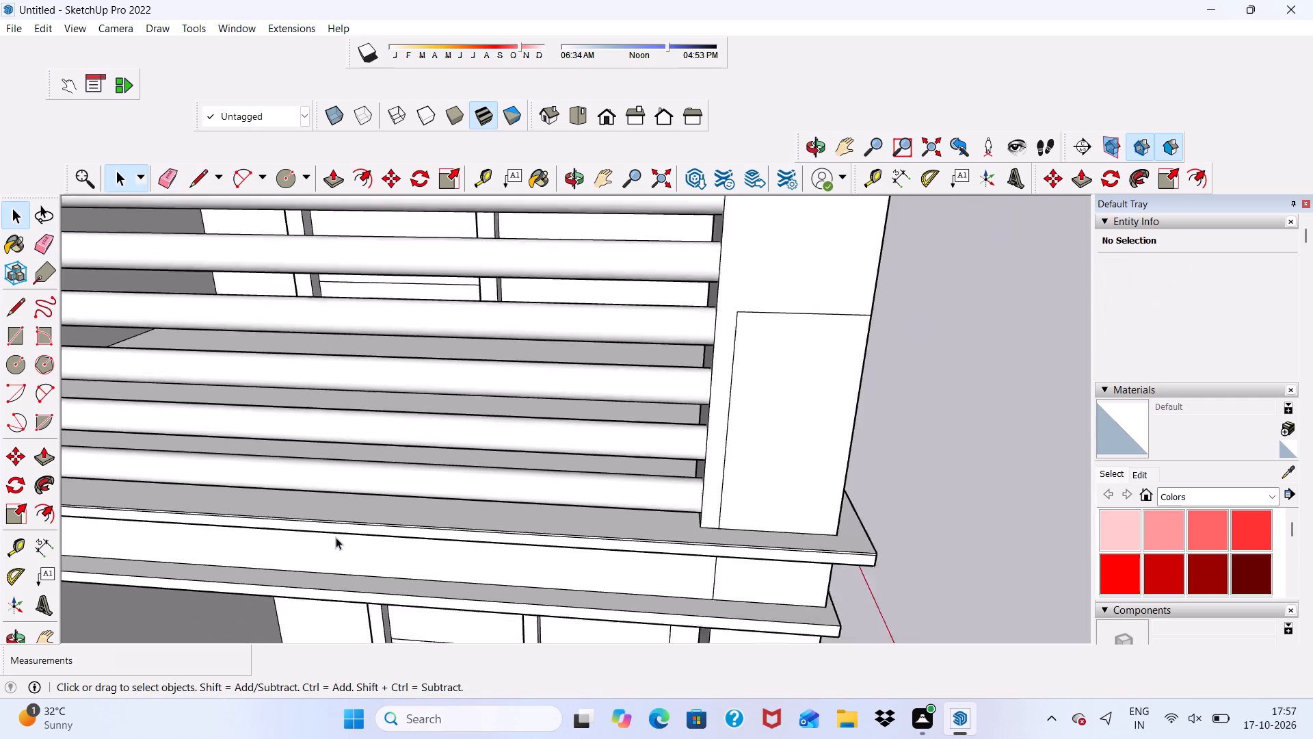
{"action": "scroll", "coordinate": [336, 537], "scroll_direction": "down", "scroll_amount": 16}
{"action": "middle_click_drag", "start_coordinate": [421, 526], "coordinate": [417, 432]}
{"action": "middle_click_drag", "start_coordinate": [428, 456], "coordinate": [399, 581]}
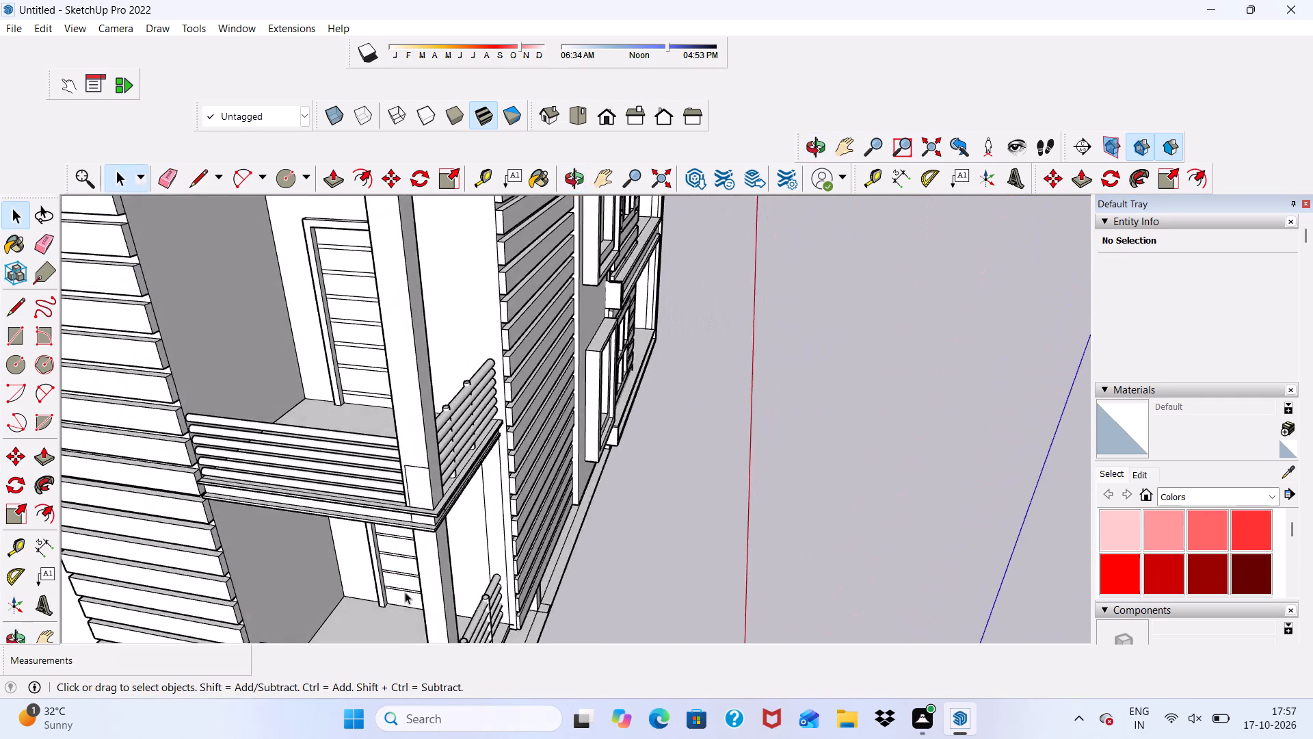
{"action": "scroll", "coordinate": [373, 572], "scroll_direction": "up", "scroll_amount": 4}
{"action": "scroll", "coordinate": [342, 506], "scroll_direction": "up", "scroll_amount": 6}
{"action": "scroll", "coordinate": [269, 679], "scroll_direction": "down", "scroll_amount": 1}
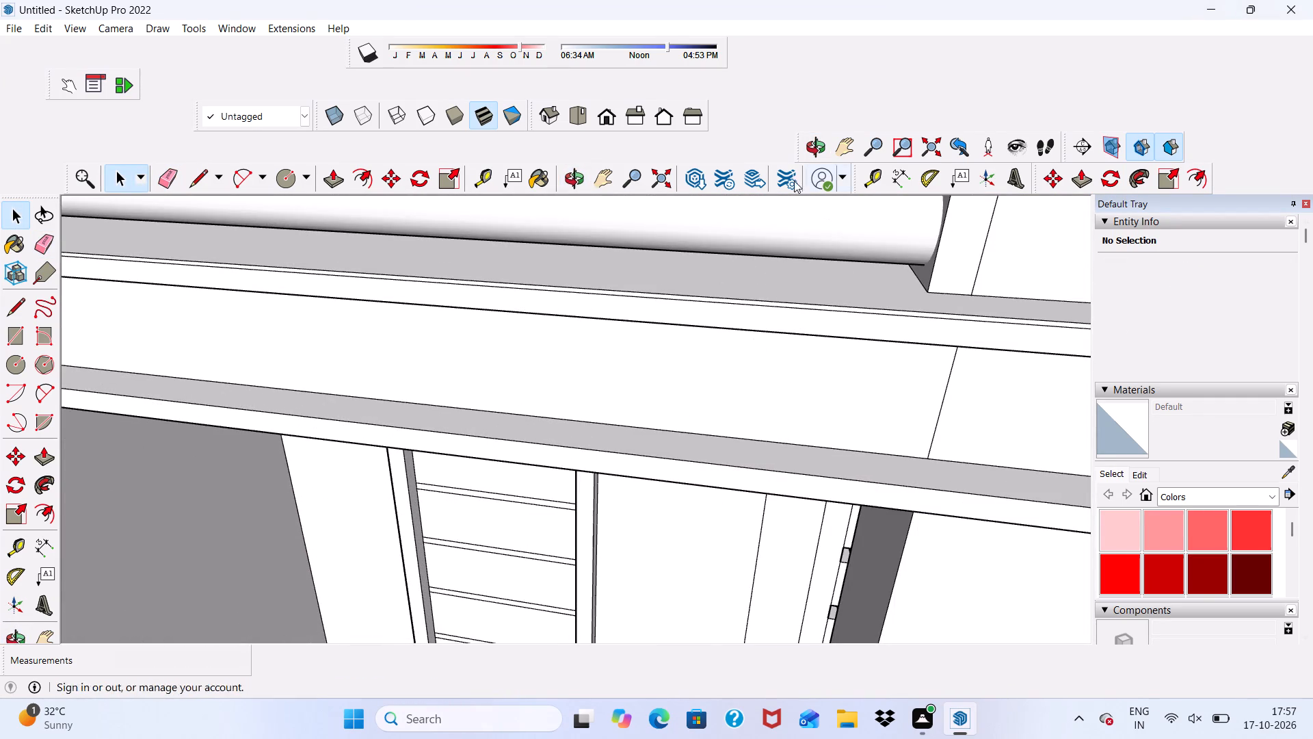
{"action": "left_click", "coordinate": [287, 179]}
{"action": "scroll", "coordinate": [232, 285], "scroll_direction": "down", "scroll_amount": 9}
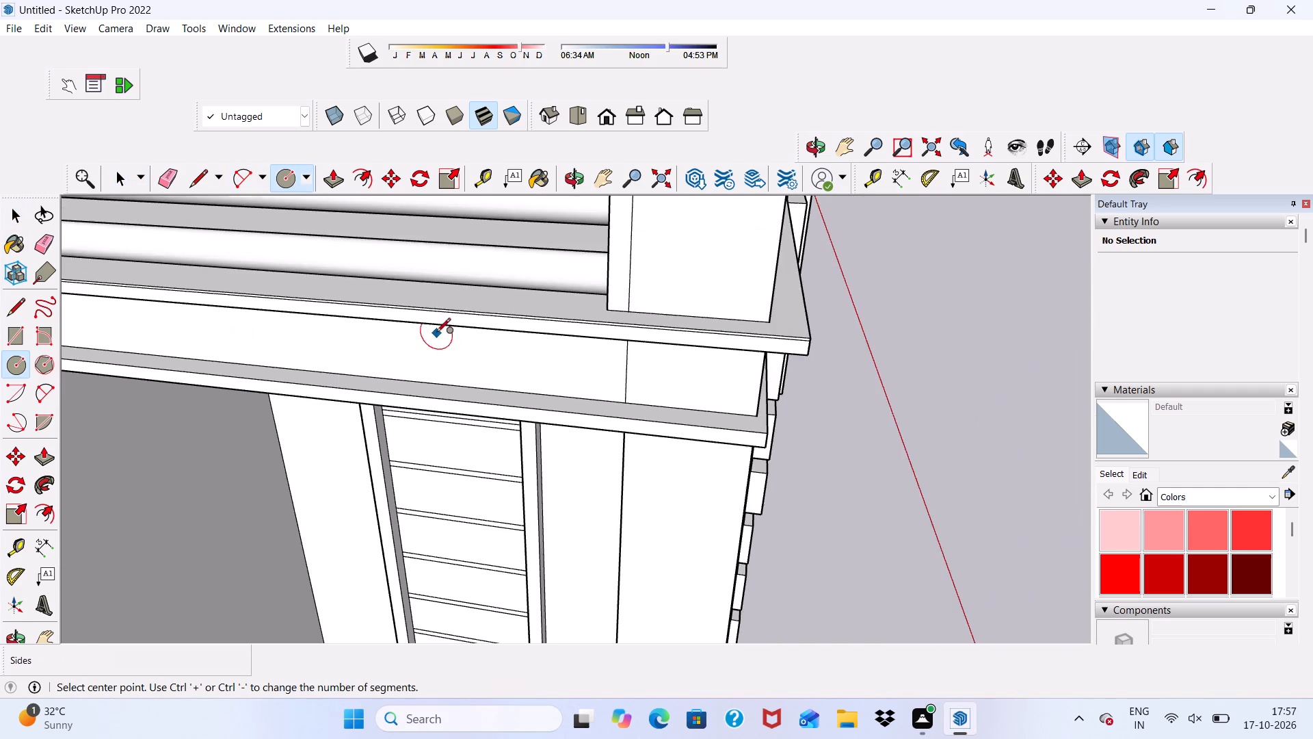
{"action": "scroll", "coordinate": [436, 333], "scroll_direction": "down", "scroll_amount": 2}
{"action": "scroll", "coordinate": [468, 319], "scroll_direction": "up", "scroll_amount": 13}
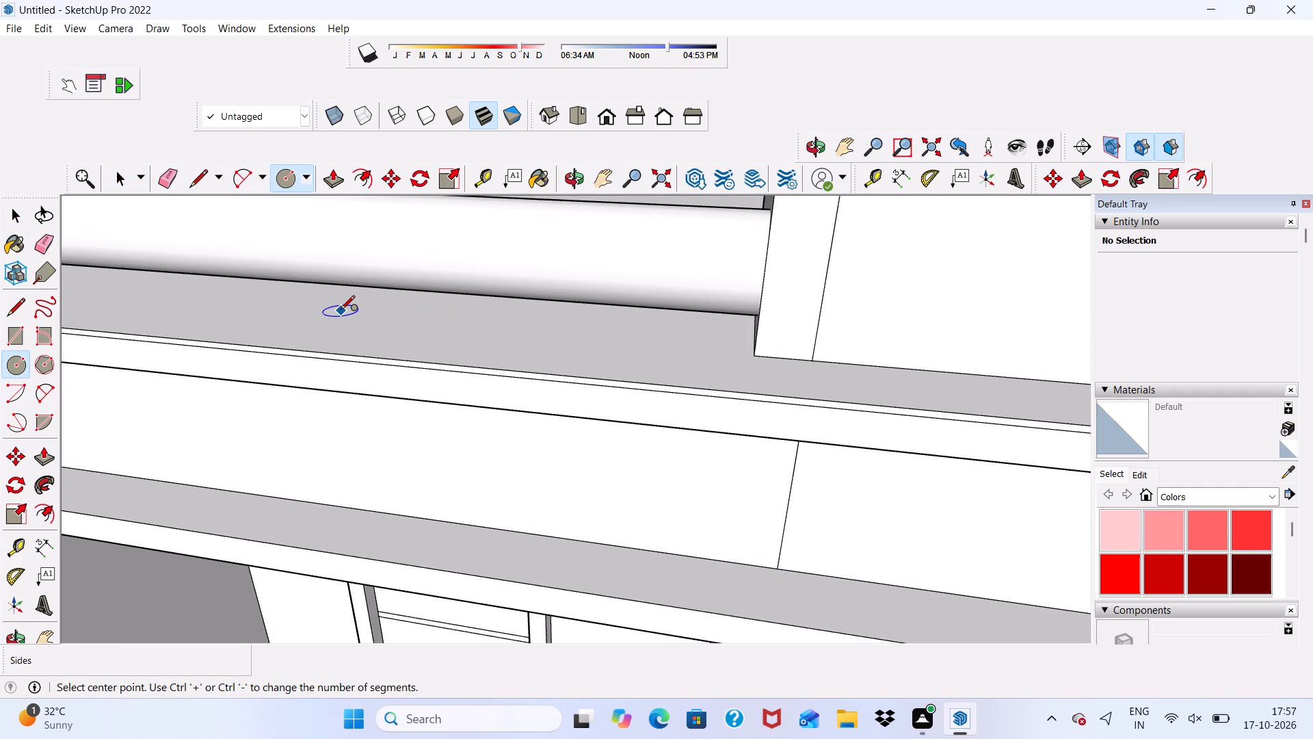
{"action": "left_click", "coordinate": [327, 312]}
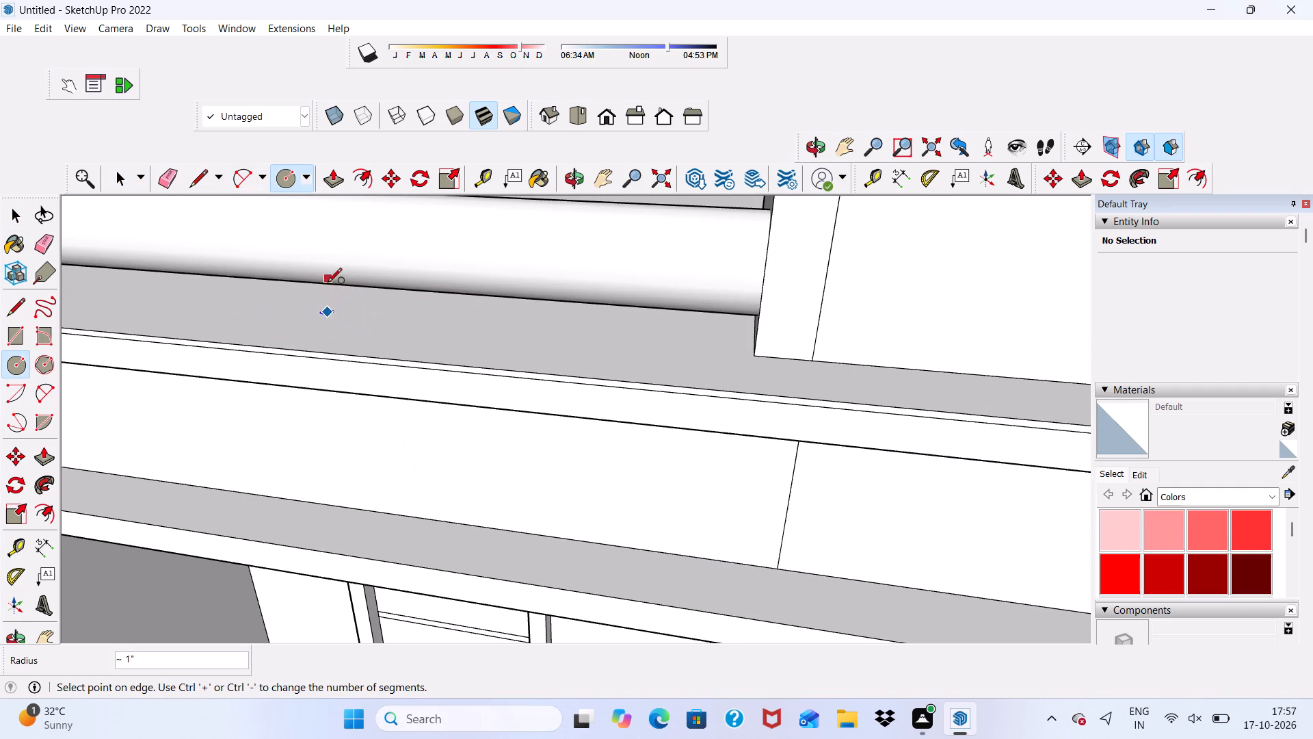
{"action": "scroll", "coordinate": [321, 291], "scroll_direction": "up", "scroll_amount": 1}
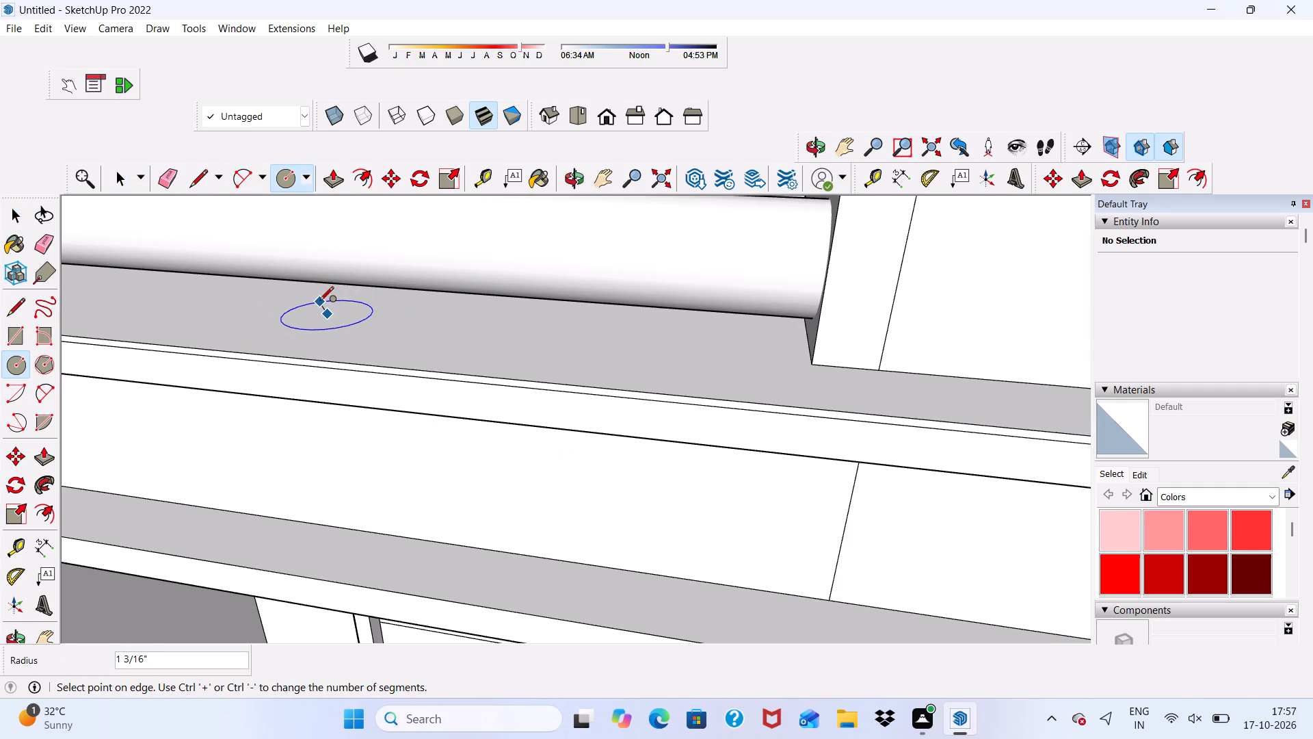
{"action": "left_click", "coordinate": [319, 300]}
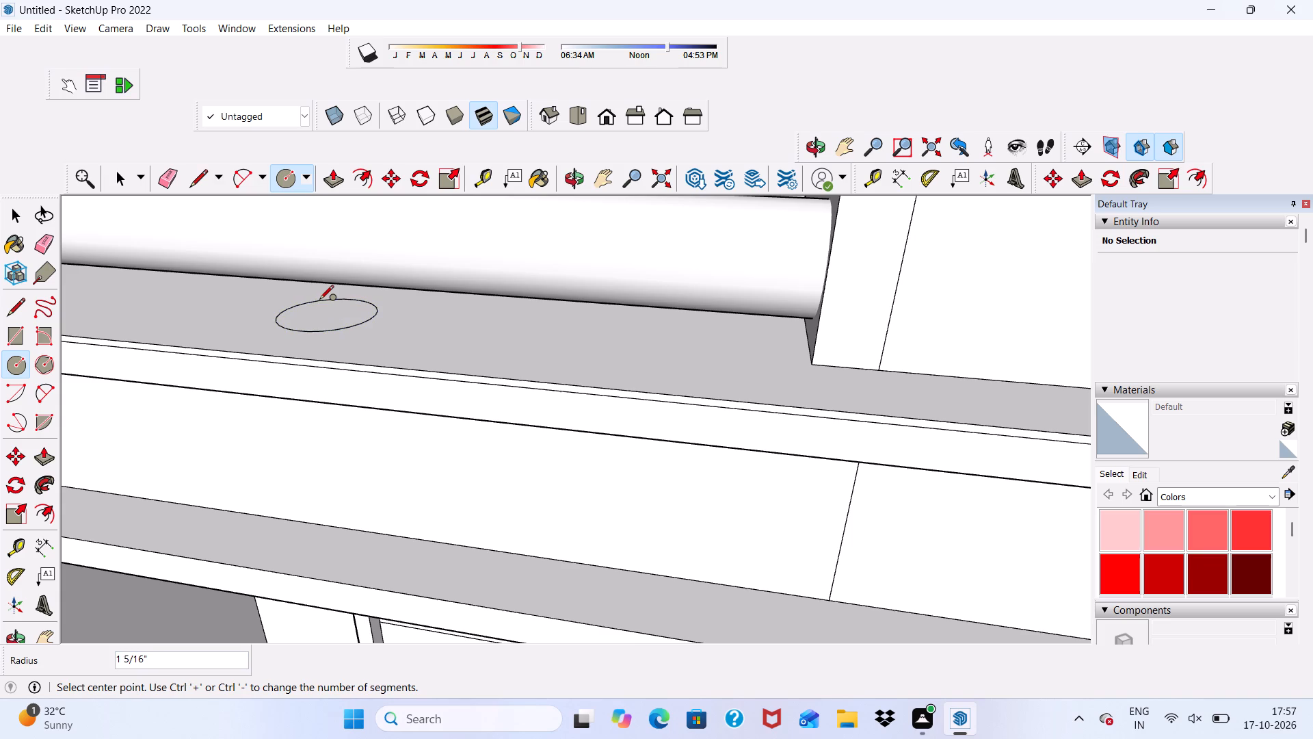
{"action": "key", "text": "space"}
Copy the front post circle with its face about 2' 8 3/16" along the floor edge, away from the corner column.
{"action": "double_click", "coordinate": [310, 316]}
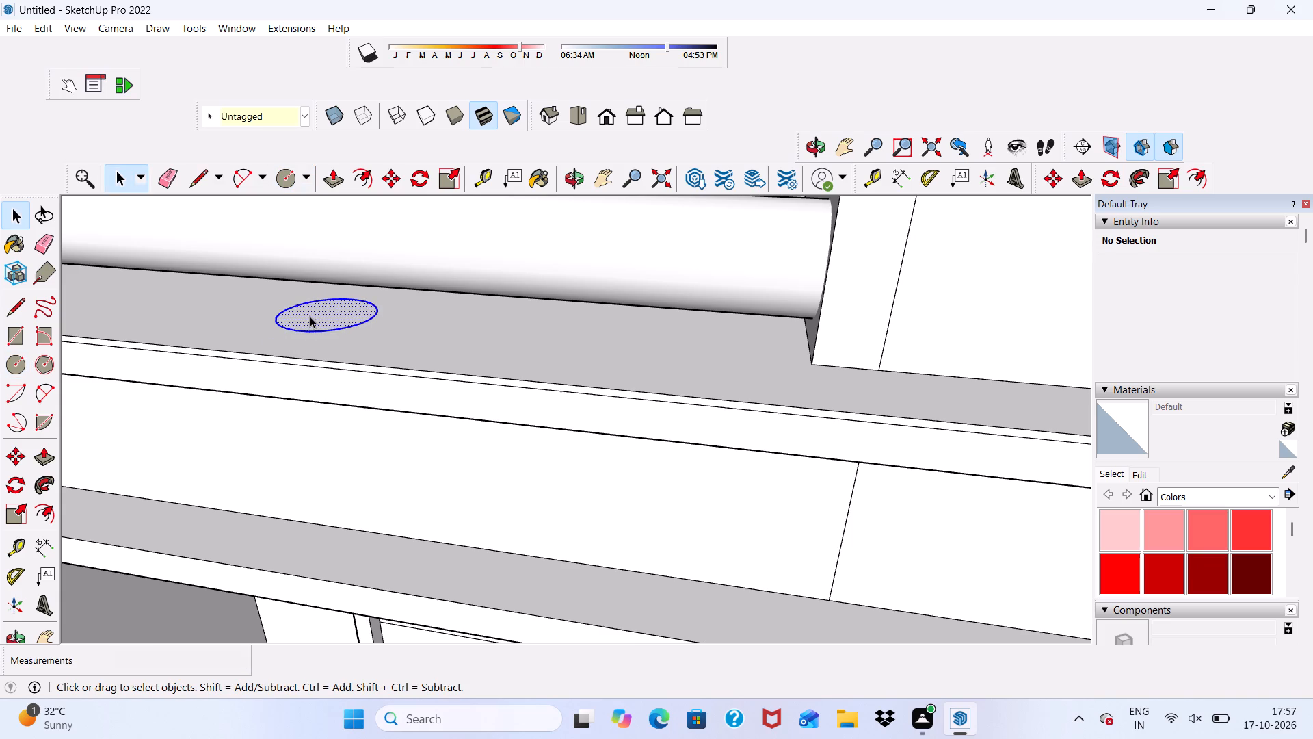
{"action": "left_click", "coordinate": [386, 174]}
{"action": "left_click", "coordinate": [308, 326]}
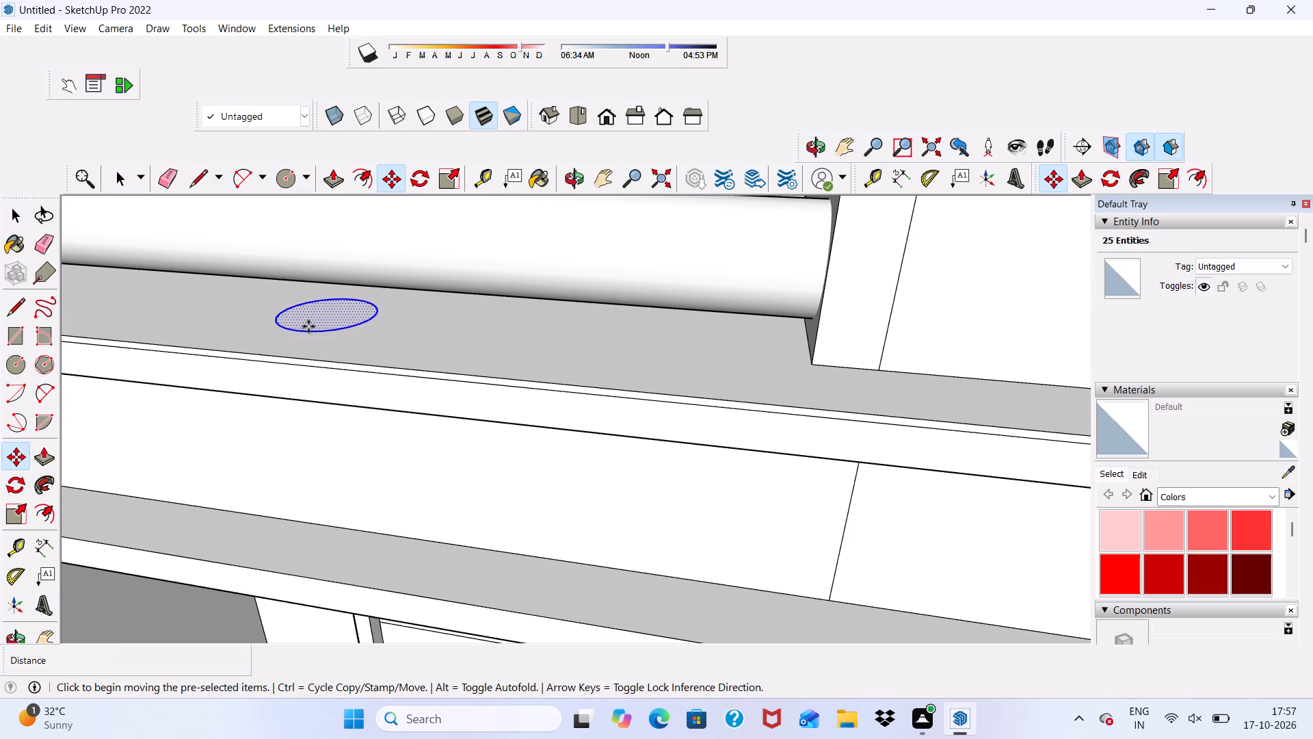
{"action": "scroll", "coordinate": [243, 311], "scroll_direction": "down", "scroll_amount": 9}
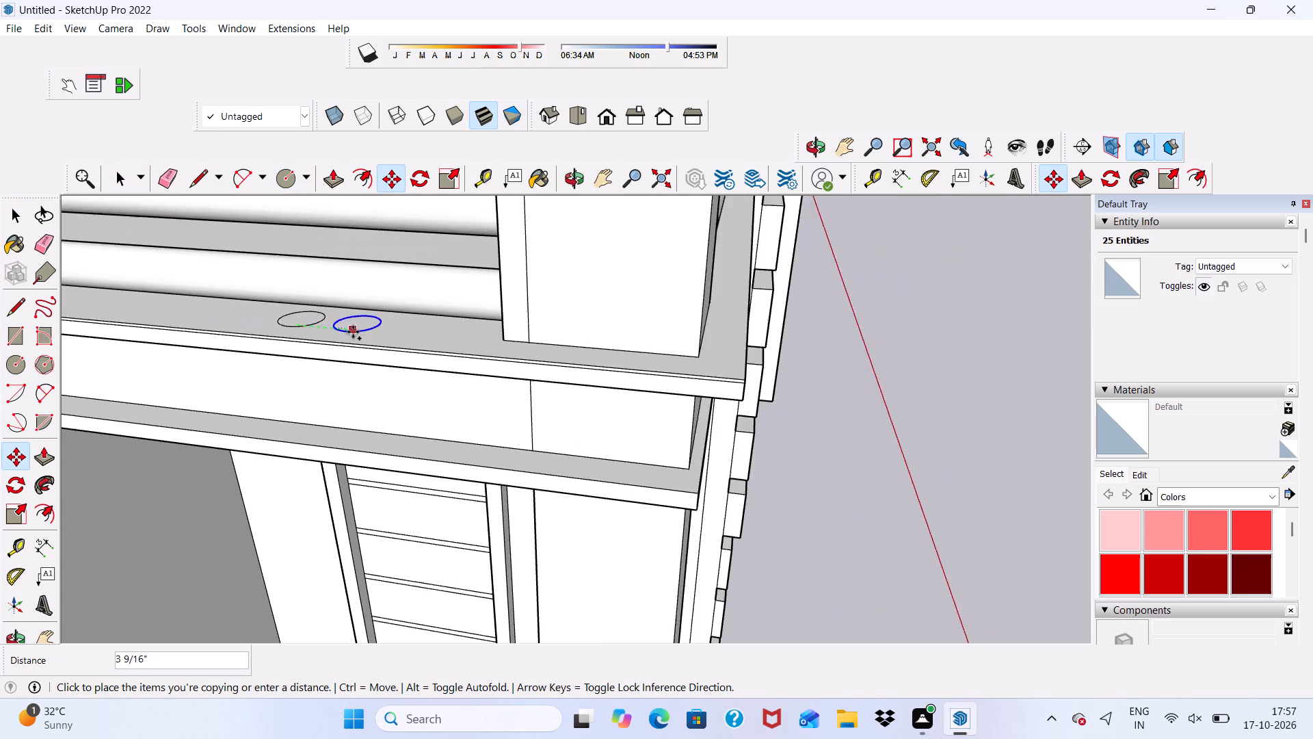
{"action": "scroll", "coordinate": [353, 332], "scroll_direction": "down", "scroll_amount": 5}
{"action": "scroll", "coordinate": [244, 317], "scroll_direction": "up", "scroll_amount": 4}
{"action": "scroll", "coordinate": [174, 296], "scroll_direction": "down", "scroll_amount": 16}
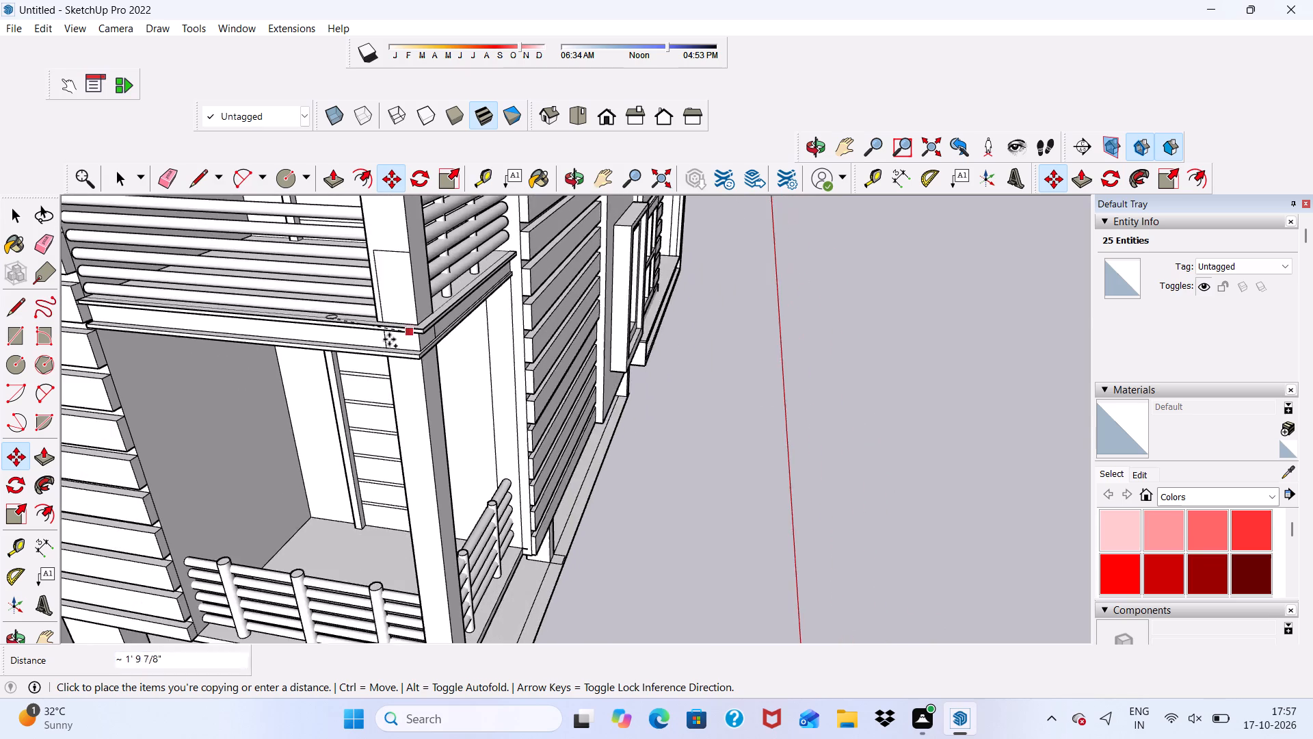
{"action": "scroll", "coordinate": [148, 339], "scroll_direction": "up", "scroll_amount": 3}
{"action": "scroll", "coordinate": [215, 311], "scroll_direction": "up", "scroll_amount": 9}
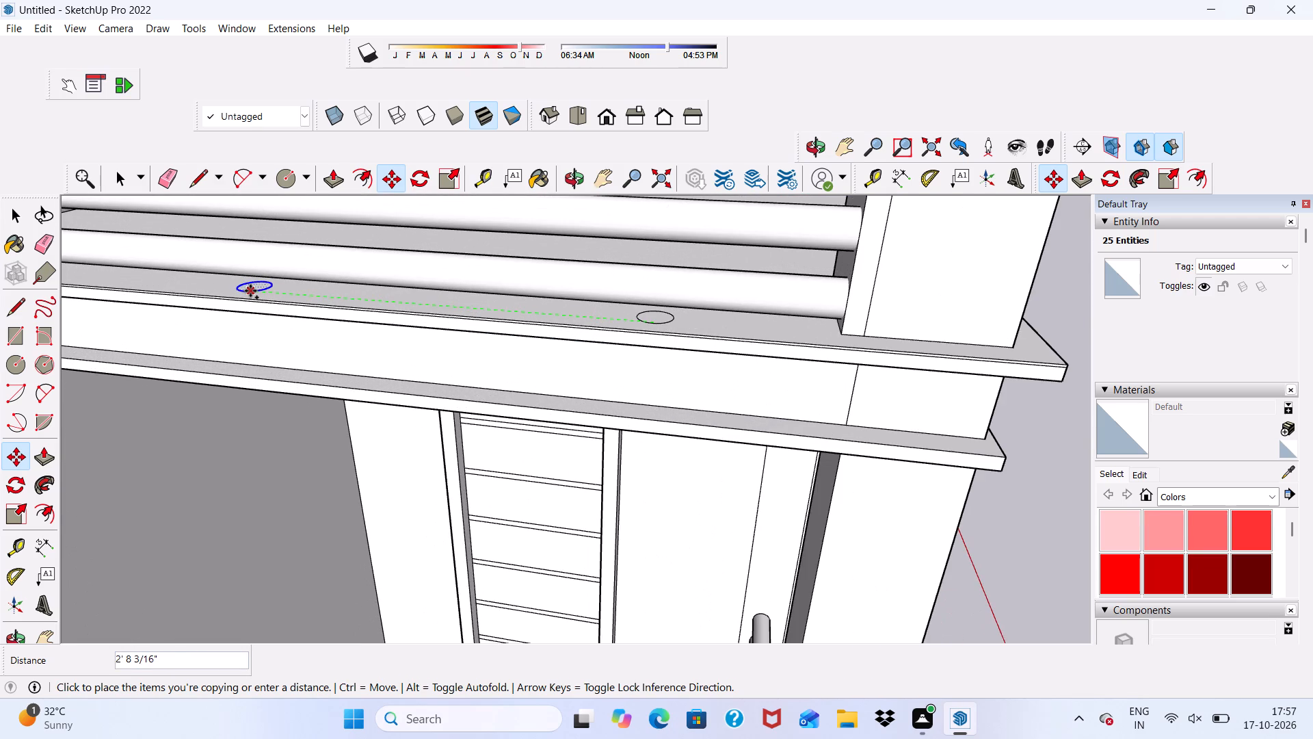
{"action": "scroll", "coordinate": [250, 294], "scroll_direction": "up", "scroll_amount": 4}
{"action": "left_click", "coordinate": [250, 286]}
{"action": "left_click", "coordinate": [250, 286]}
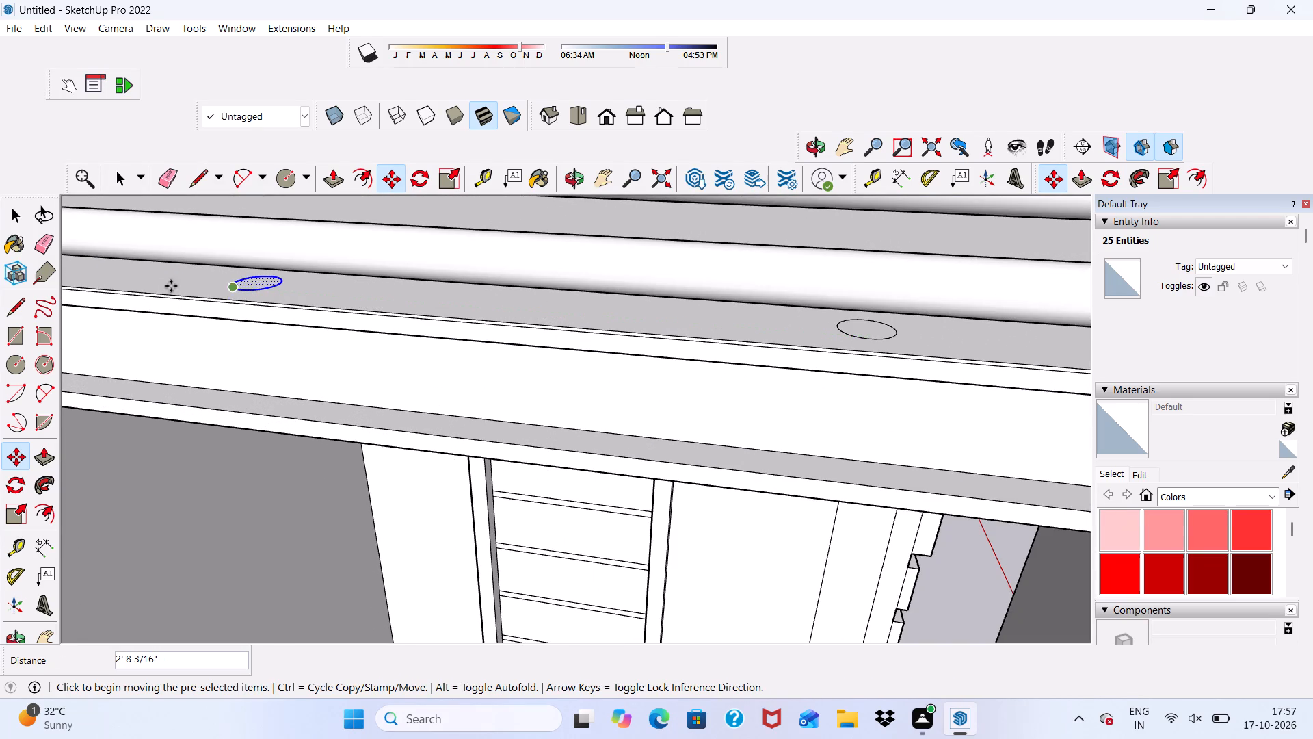
Copy the middle post circle about 2' 6 5/8" farther along the floor edge, to near the clad wall.
{"action": "scroll", "coordinate": [202, 296], "scroll_direction": "down", "scroll_amount": 17}
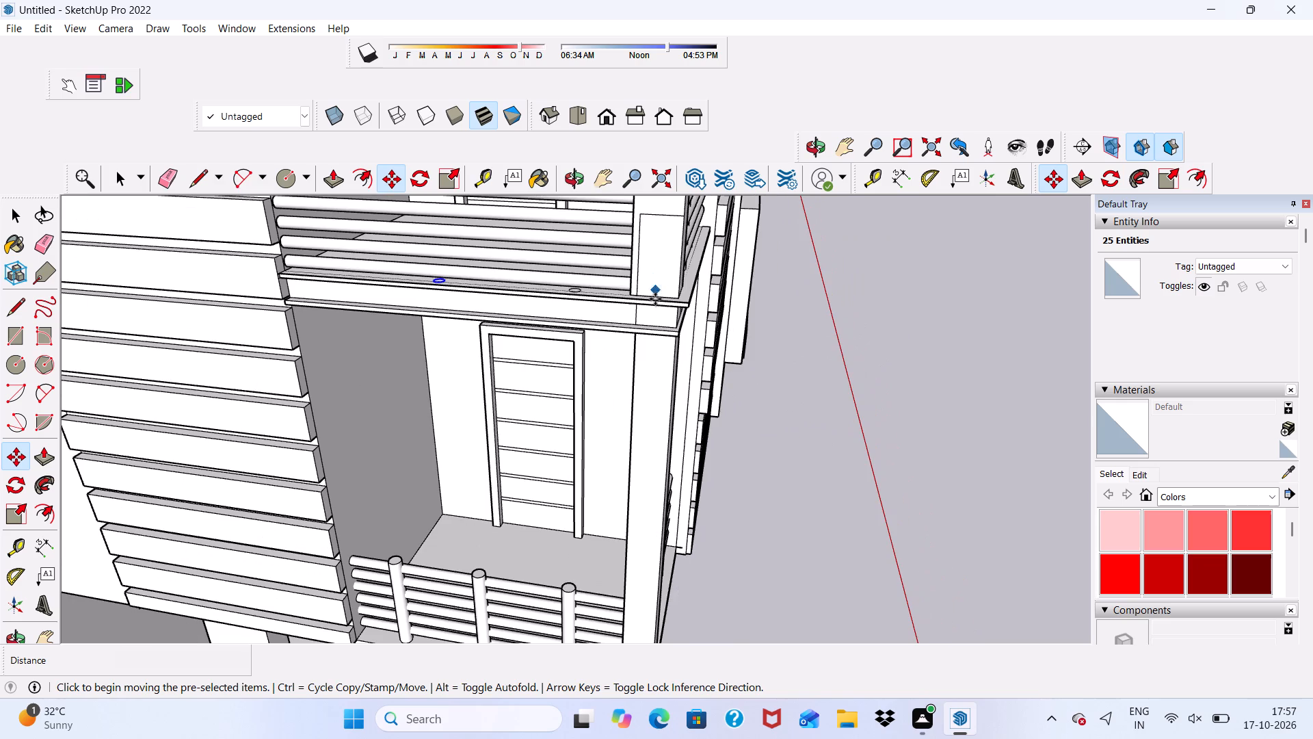
{"action": "scroll", "coordinate": [413, 275], "scroll_direction": "up", "scroll_amount": 15}
{"action": "scroll", "coordinate": [445, 281], "scroll_direction": "down", "scroll_amount": 1}
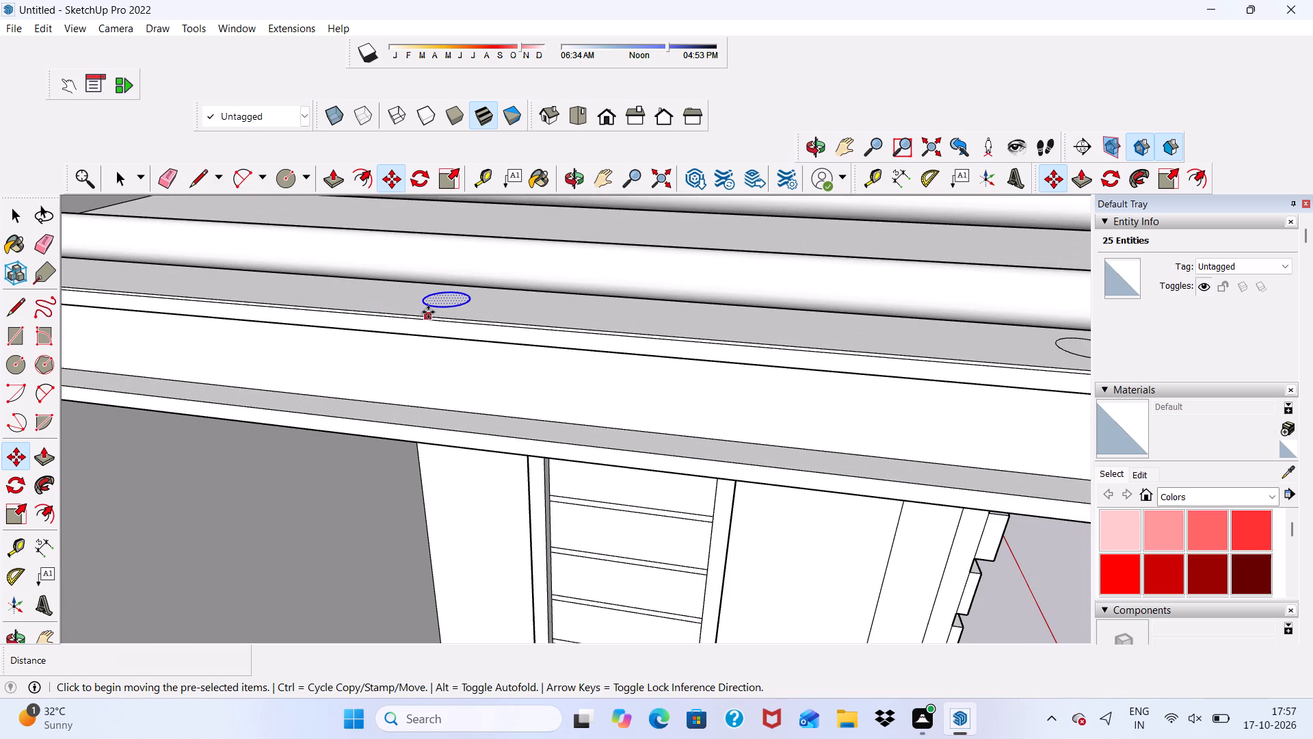
{"action": "left_click", "coordinate": [428, 304]}
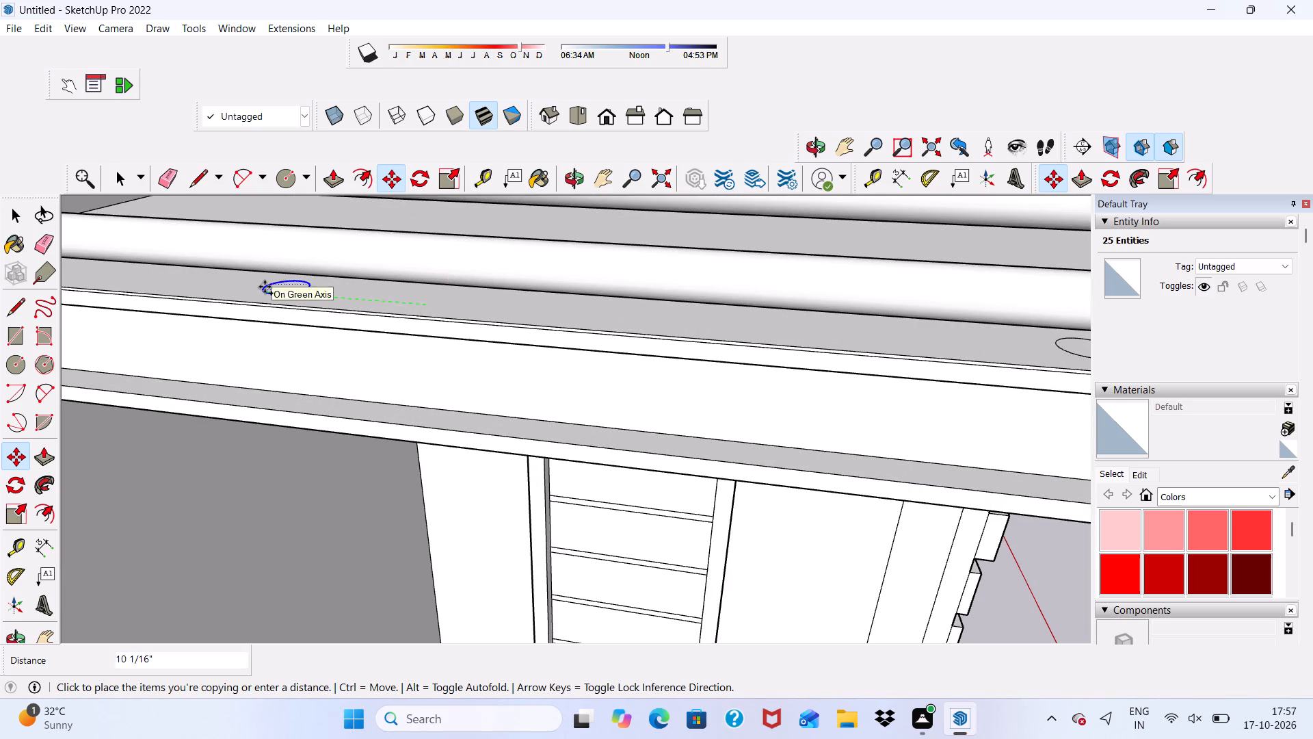
{"action": "scroll", "coordinate": [235, 292], "scroll_direction": "down", "scroll_amount": 13}
{"action": "scroll", "coordinate": [200, 293], "scroll_direction": "up", "scroll_amount": 7}
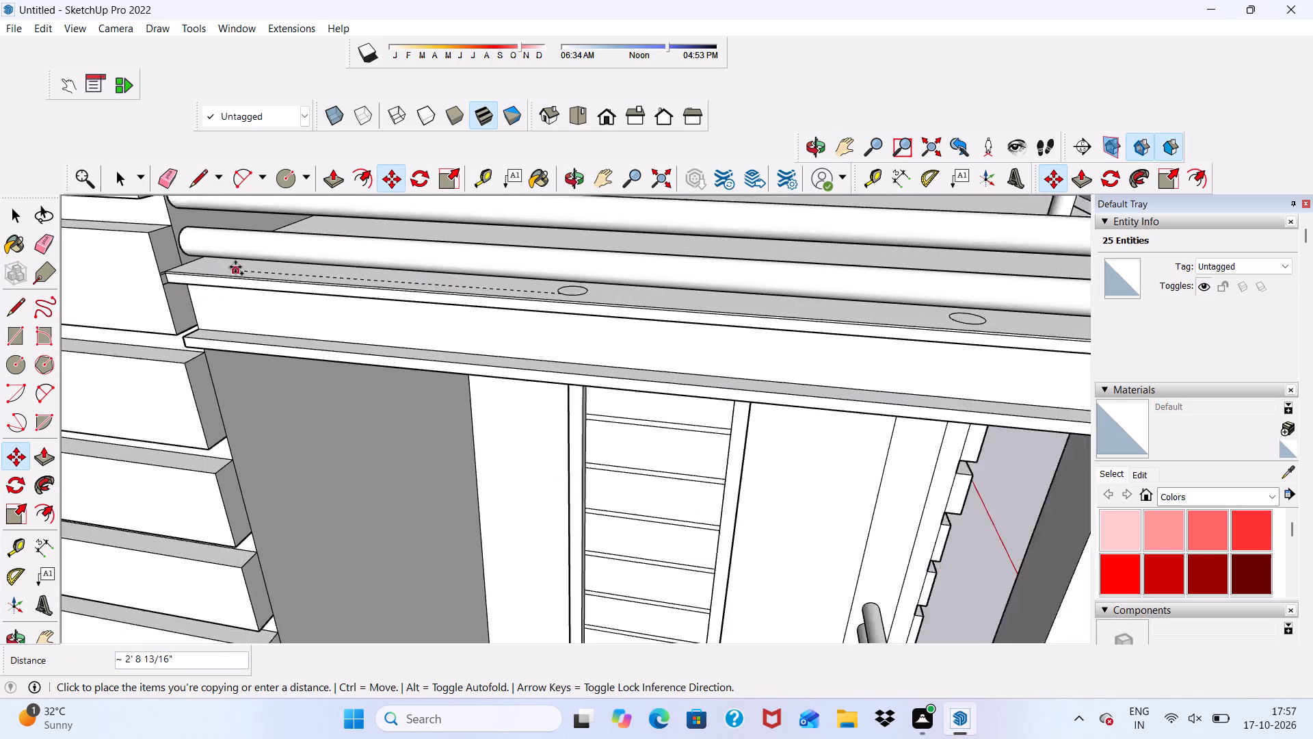
{"action": "scroll", "coordinate": [235, 267], "scroll_direction": "up", "scroll_amount": 4}
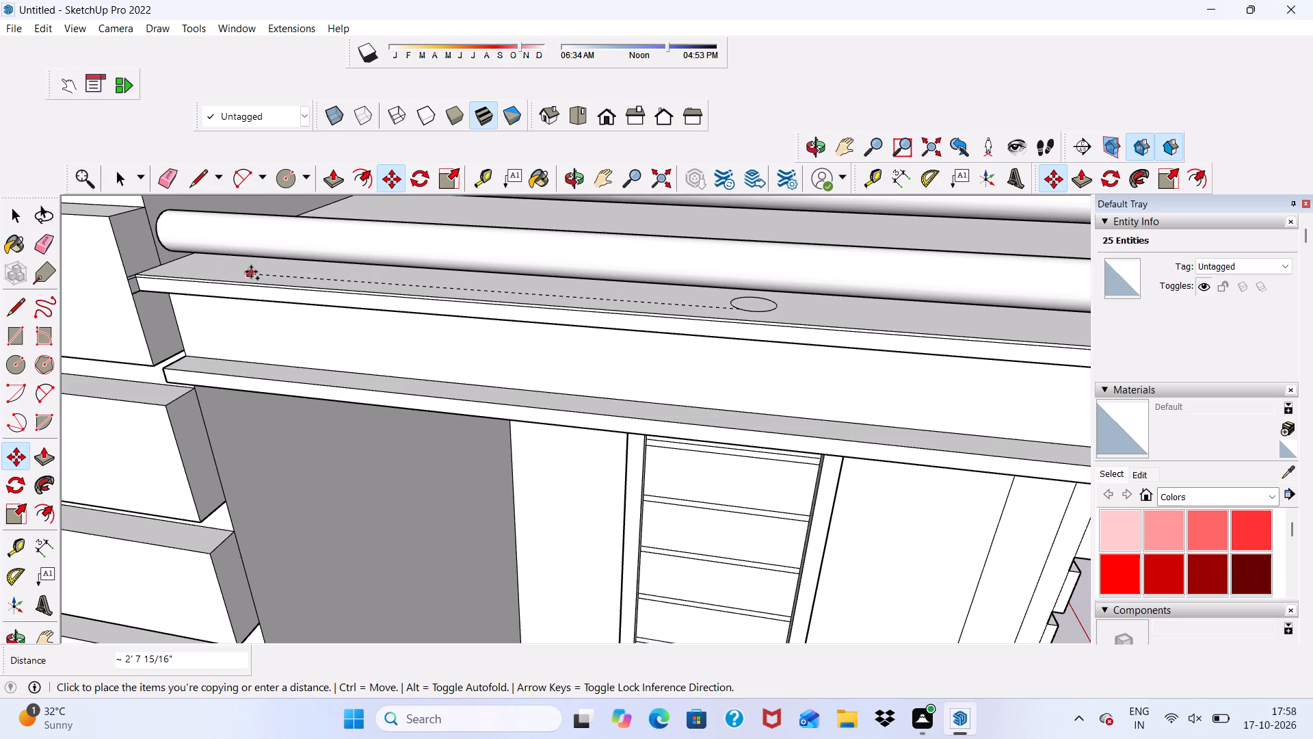
{"action": "scroll", "coordinate": [251, 272], "scroll_direction": "up", "scroll_amount": 4}
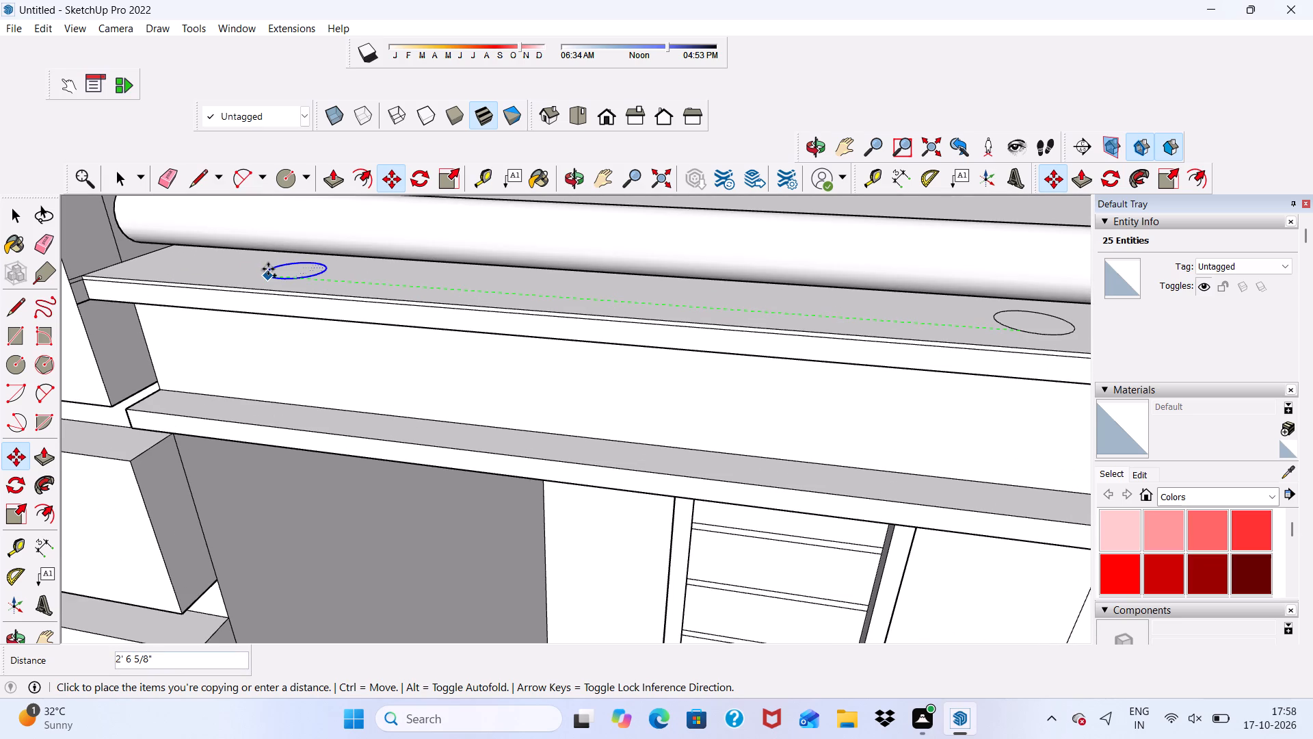
{"action": "left_click", "coordinate": [268, 269]}
{"action": "key", "text": "space"}
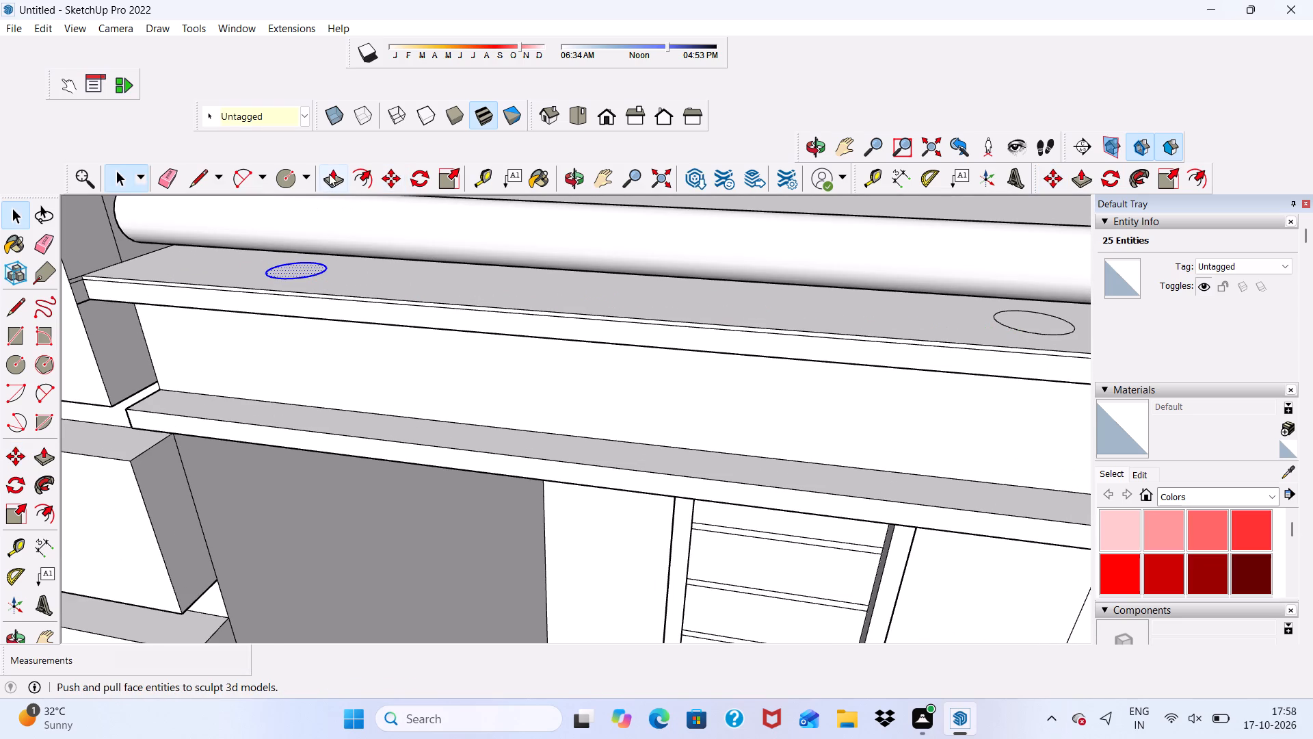
Push/Pull the post circle nearest the clad wall up 2' 4 1/4" to just above the top front rail.
{"action": "left_click", "coordinate": [329, 174]}
{"action": "left_click", "coordinate": [284, 265]}
{"action": "scroll", "coordinate": [284, 254], "scroll_direction": "down", "scroll_amount": 5}
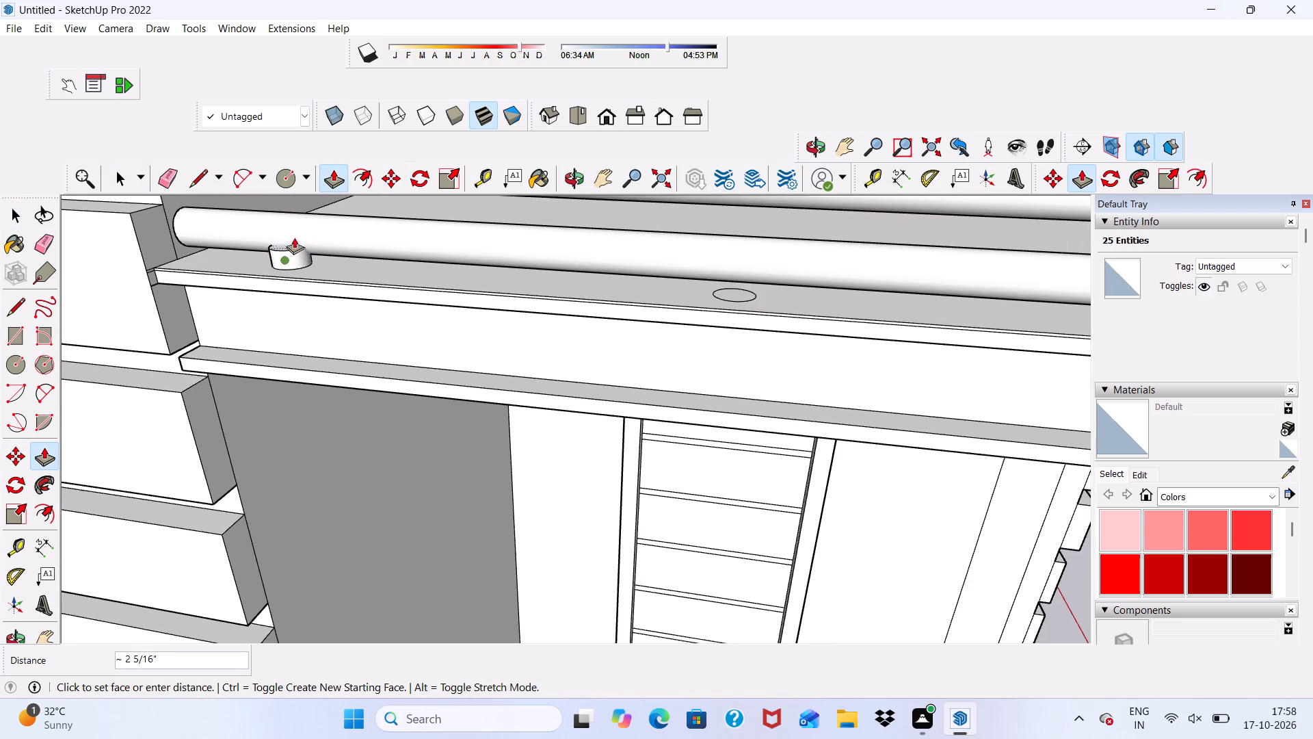
{"action": "scroll", "coordinate": [294, 237], "scroll_direction": "down", "scroll_amount": 12}
{"action": "scroll", "coordinate": [281, 268], "scroll_direction": "down", "scroll_amount": 17}
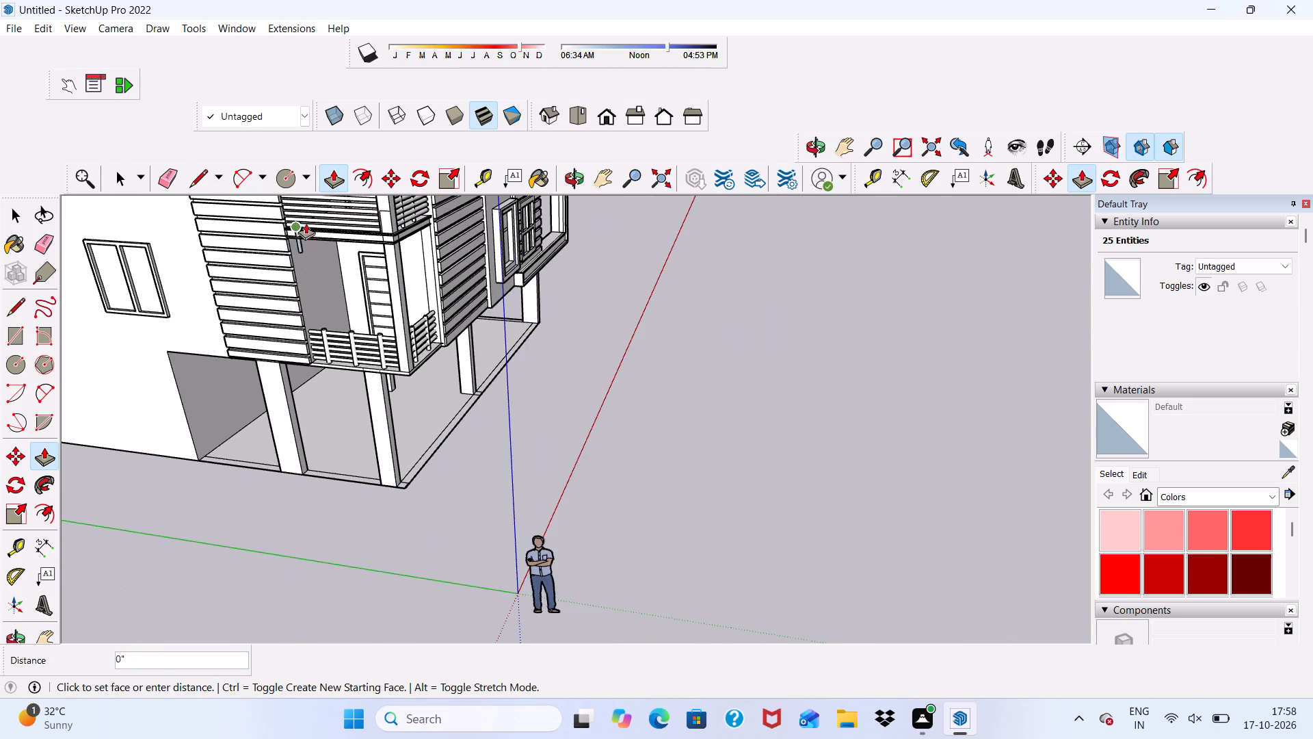
{"action": "scroll", "coordinate": [306, 219], "scroll_direction": "up", "scroll_amount": 2}
{"action": "scroll", "coordinate": [278, 256], "scroll_direction": "down", "scroll_amount": 6}
{"action": "scroll", "coordinate": [293, 211], "scroll_direction": "up", "scroll_amount": 14}
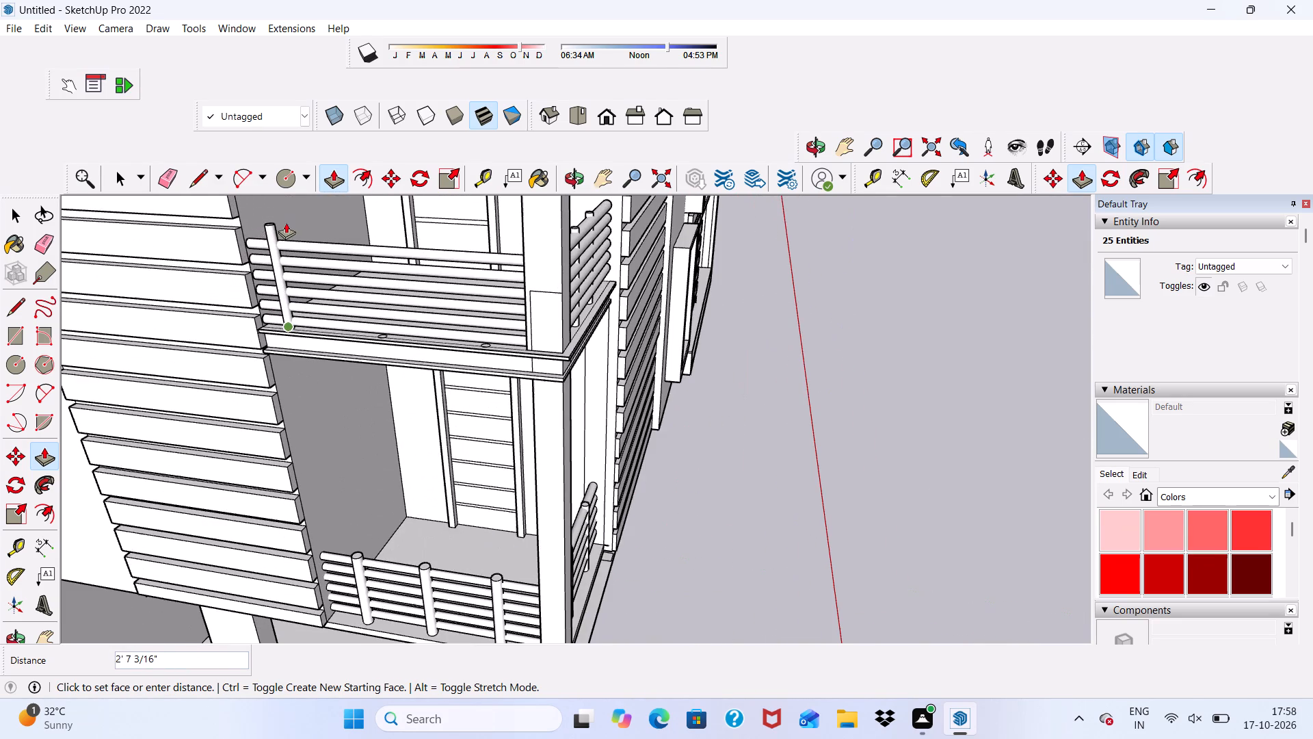
{"action": "left_click", "coordinate": [280, 233]}
{"action": "scroll", "coordinate": [433, 287], "scroll_direction": "up", "scroll_amount": 6}
{"action": "scroll", "coordinate": [403, 281], "scroll_direction": "down", "scroll_amount": 2}
{"action": "scroll", "coordinate": [289, 328], "scroll_direction": "up", "scroll_amount": 5}
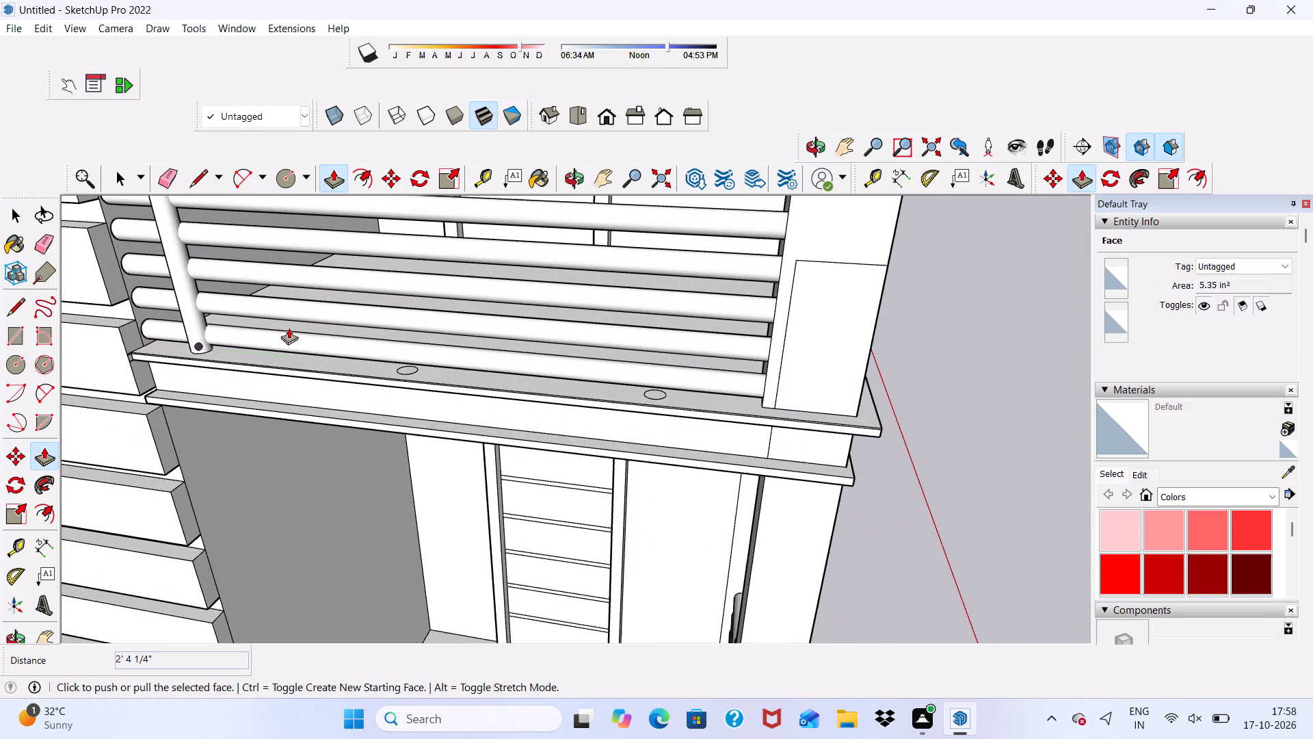
{"action": "key", "text": "space"}
Push/Pull the middle front post circle up 2' 4 1/4" to match the post beside the clad wall.
{"action": "scroll", "coordinate": [378, 368], "scroll_direction": "up", "scroll_amount": 3}
{"action": "scroll", "coordinate": [400, 359], "scroll_direction": "down", "scroll_amount": 1}
{"action": "scroll", "coordinate": [400, 359], "scroll_direction": "up", "scroll_amount": 3}
{"action": "left_click", "coordinate": [414, 375]}
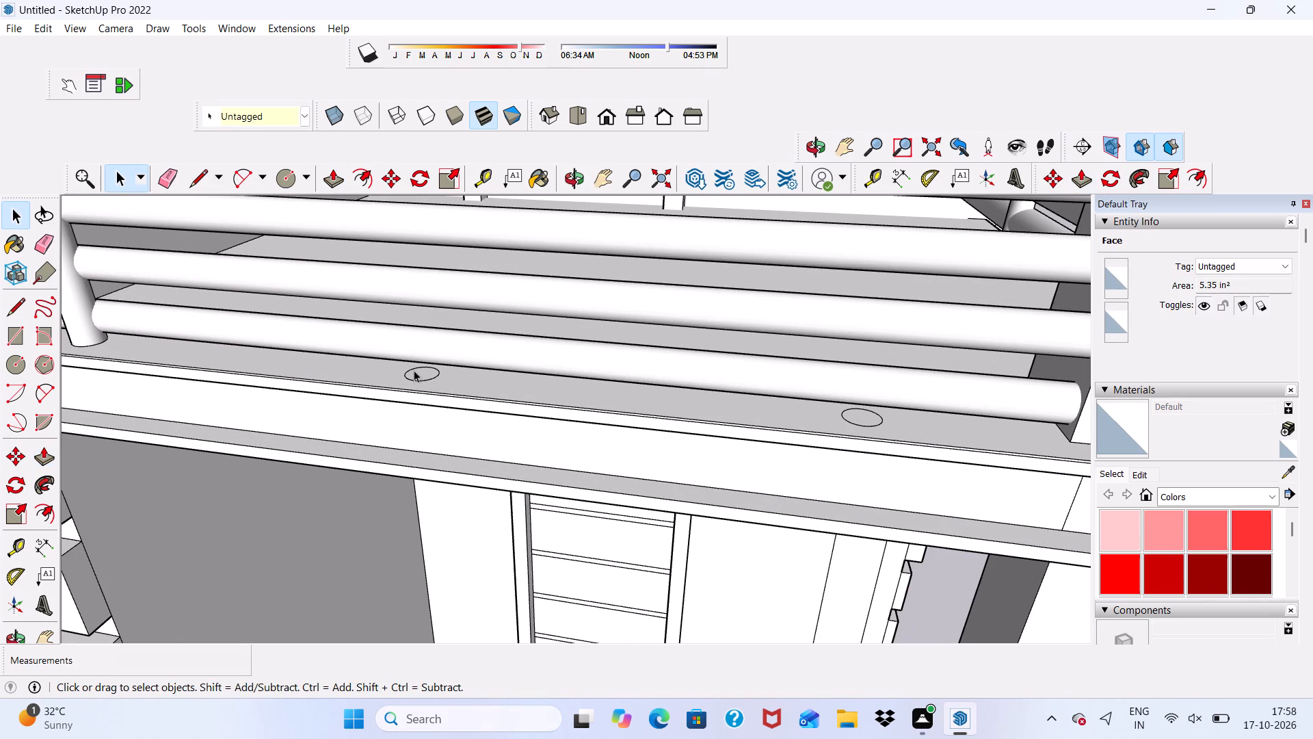
{"action": "left_click", "coordinate": [330, 174]}
{"action": "scroll", "coordinate": [416, 341], "scroll_direction": "up", "scroll_amount": 2}
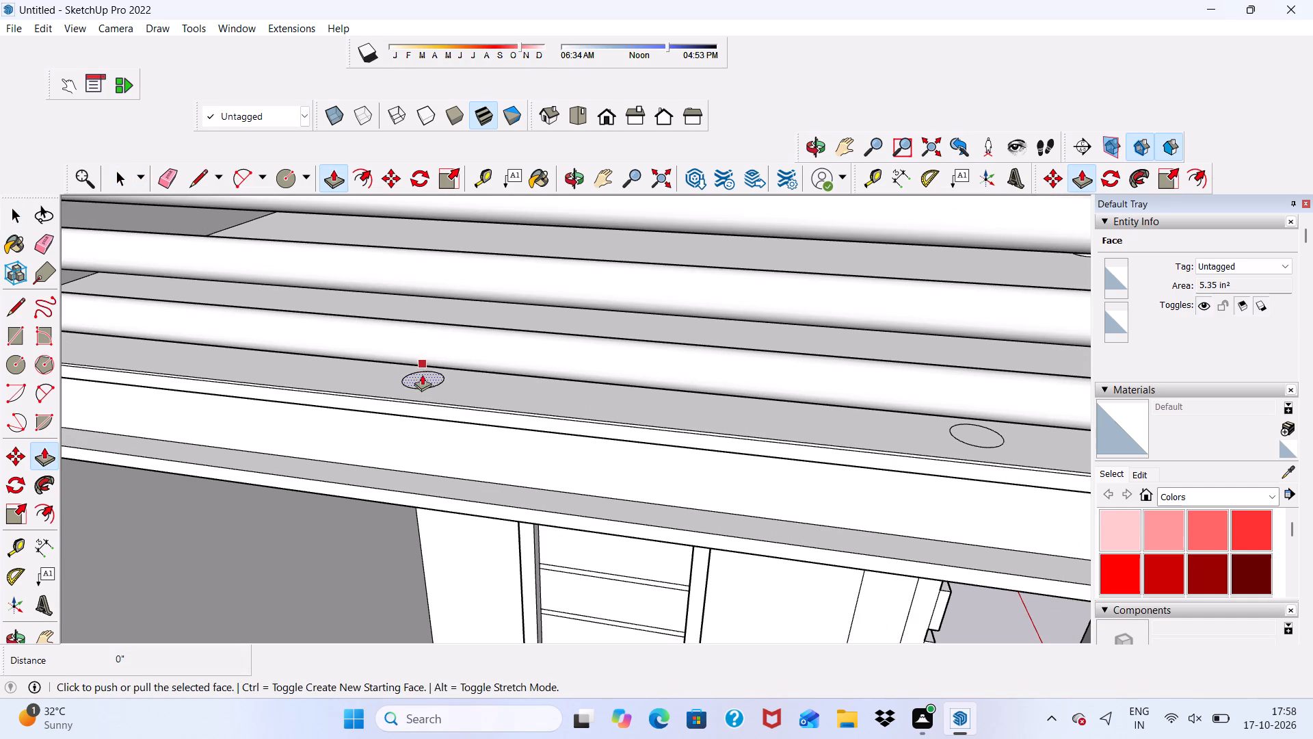
{"action": "left_click", "coordinate": [422, 375]}
{"action": "scroll", "coordinate": [366, 250], "scroll_direction": "down", "scroll_amount": 10}
{"action": "scroll", "coordinate": [371, 243], "scroll_direction": "down", "scroll_amount": 11}
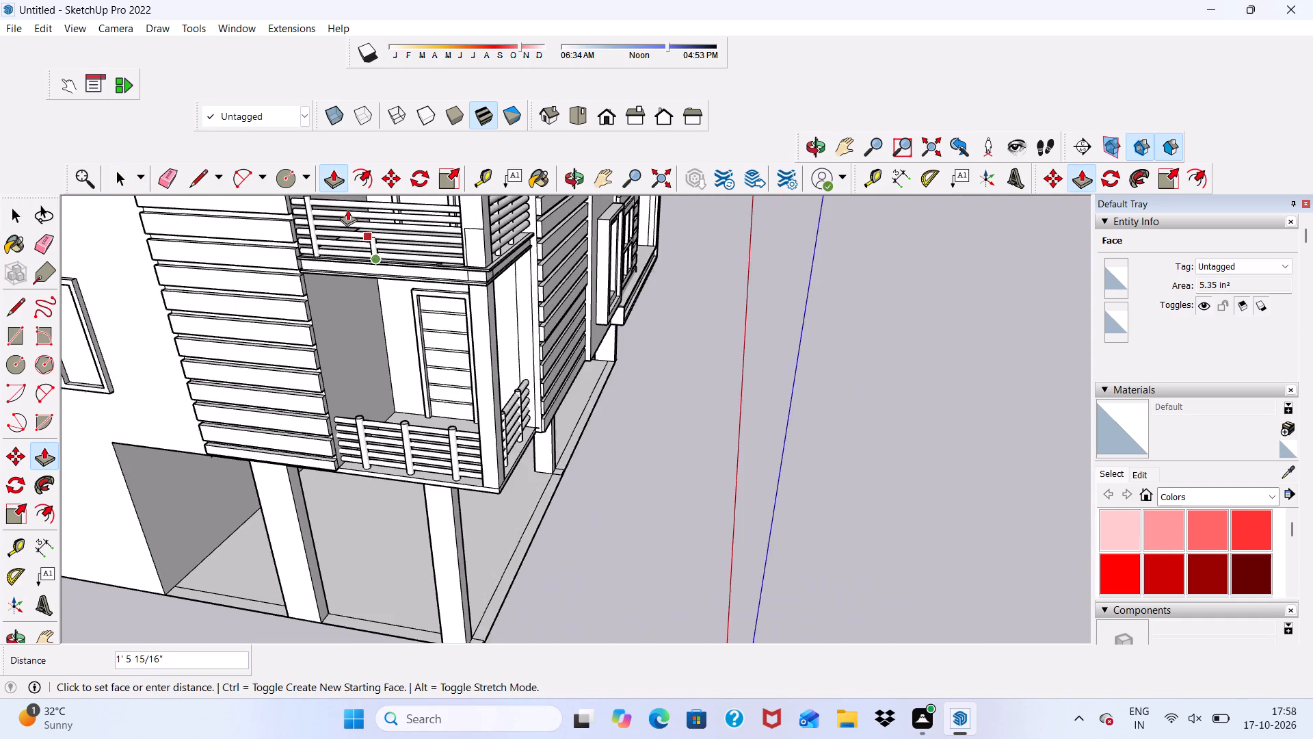
{"action": "scroll", "coordinate": [347, 209], "scroll_direction": "down", "scroll_amount": 5}
{"action": "scroll", "coordinate": [302, 200], "scroll_direction": "up", "scroll_amount": 9}
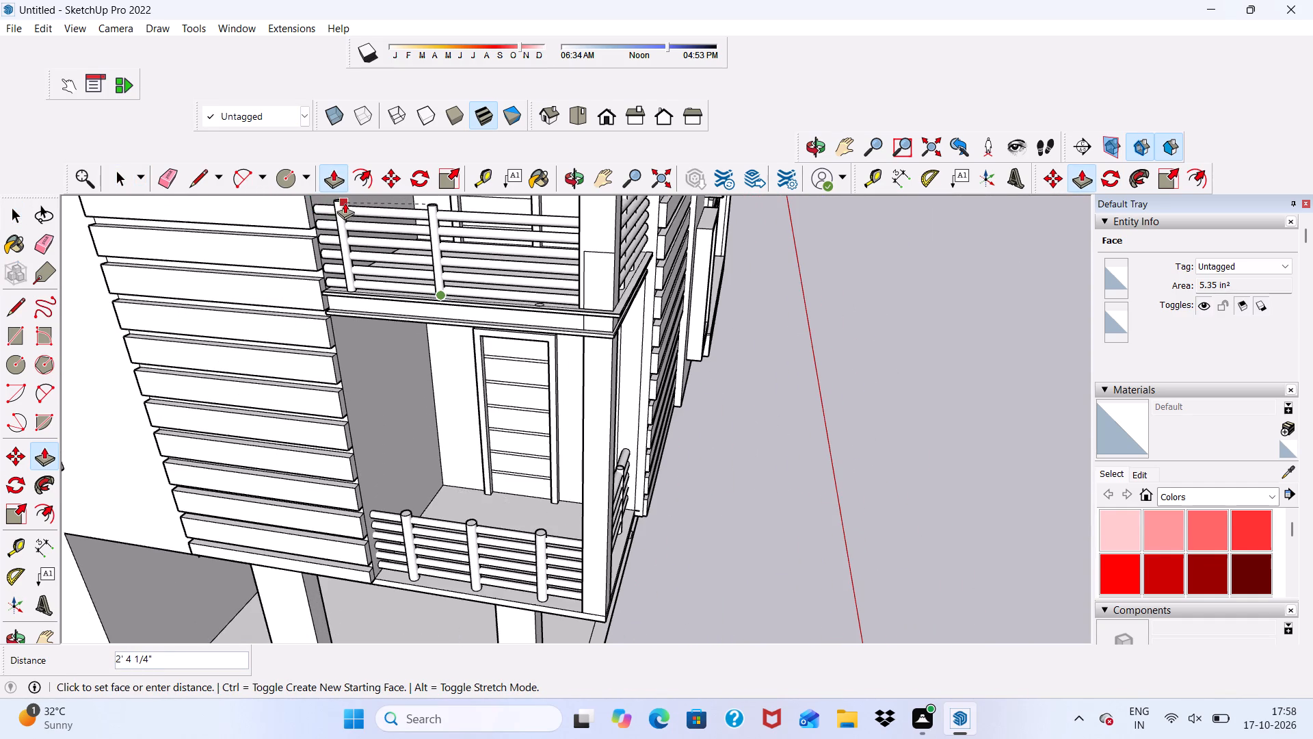
{"action": "left_click", "coordinate": [339, 203]}
Push/Pull the front post circle nearest the corner column up 2' 4 1/4" to match the middle post.
{"action": "scroll", "coordinate": [605, 287], "scroll_direction": "up", "scroll_amount": 5}
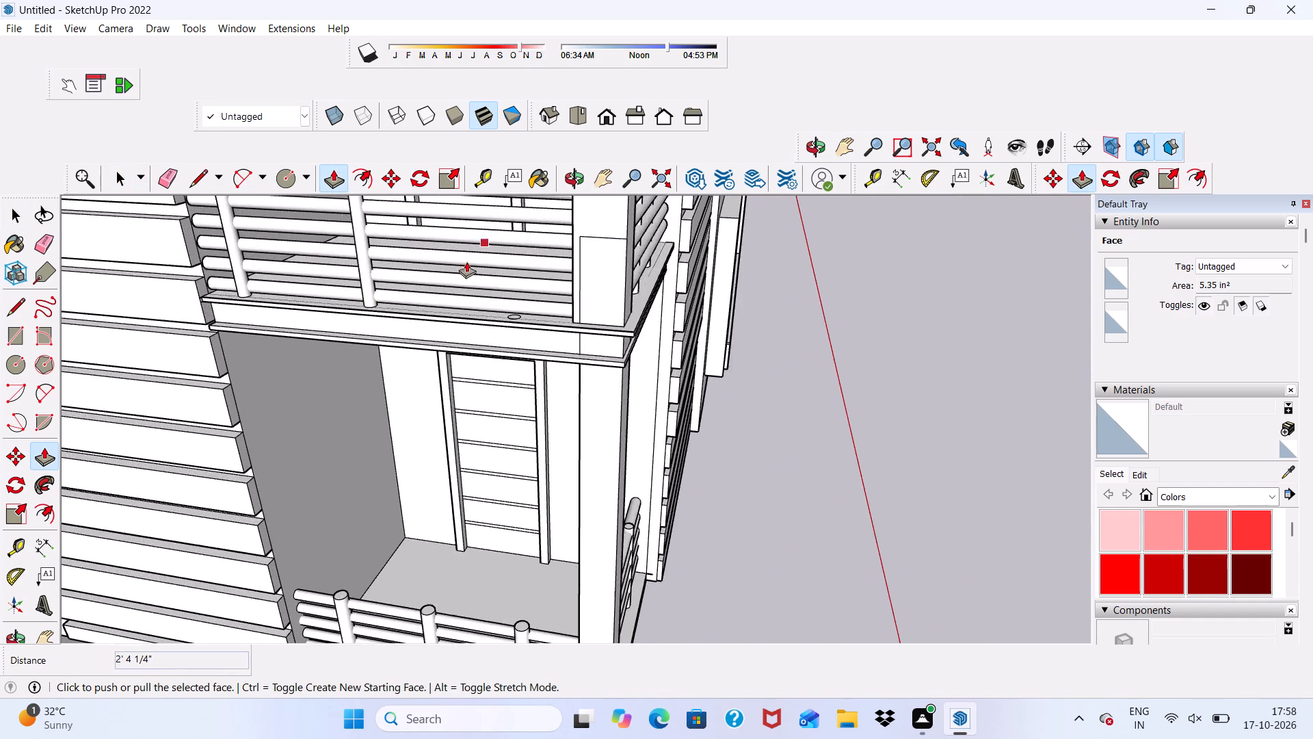
{"action": "scroll", "coordinate": [466, 261], "scroll_direction": "up", "scroll_amount": 9}
{"action": "middle_click_drag", "start_coordinate": [555, 305], "coordinate": [539, 350]}
{"action": "scroll", "coordinate": [534, 348], "scroll_direction": "up", "scroll_amount": 3}
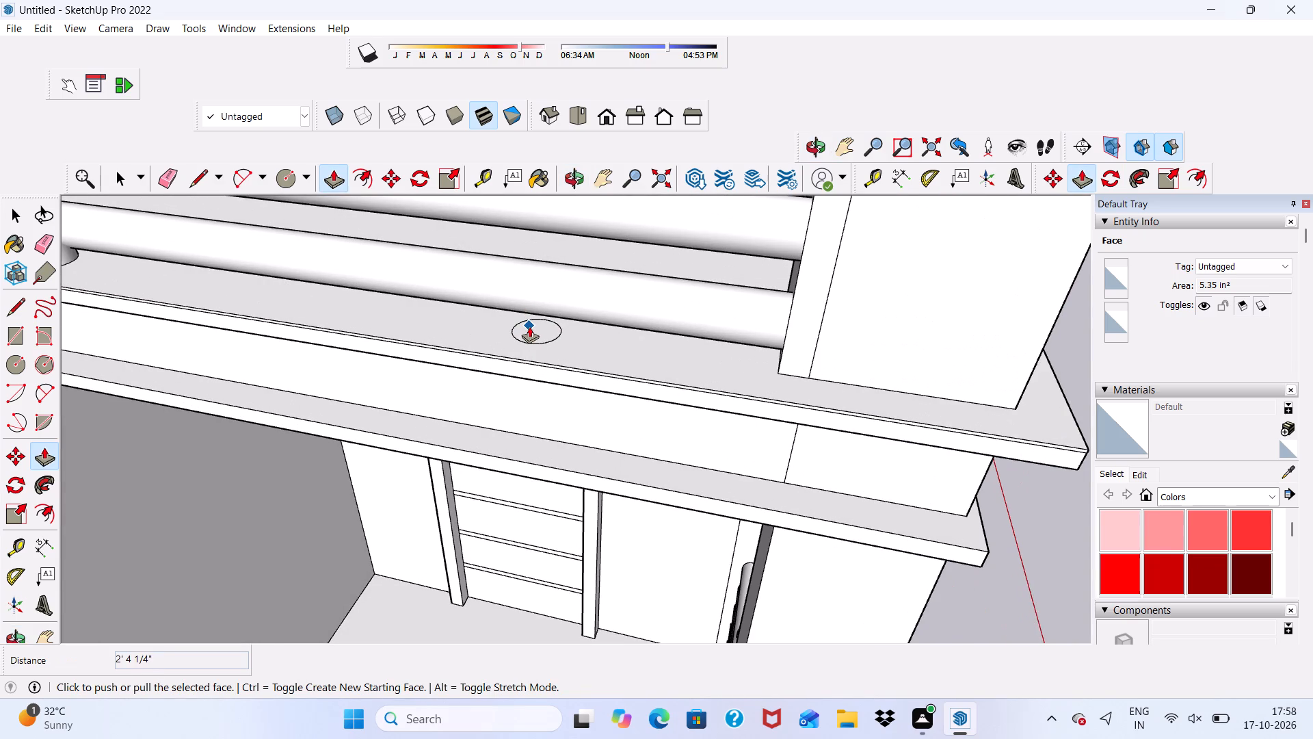
{"action": "left_click", "coordinate": [529, 326]}
{"action": "key", "text": "space"}
{"action": "left_click", "coordinate": [527, 335]}
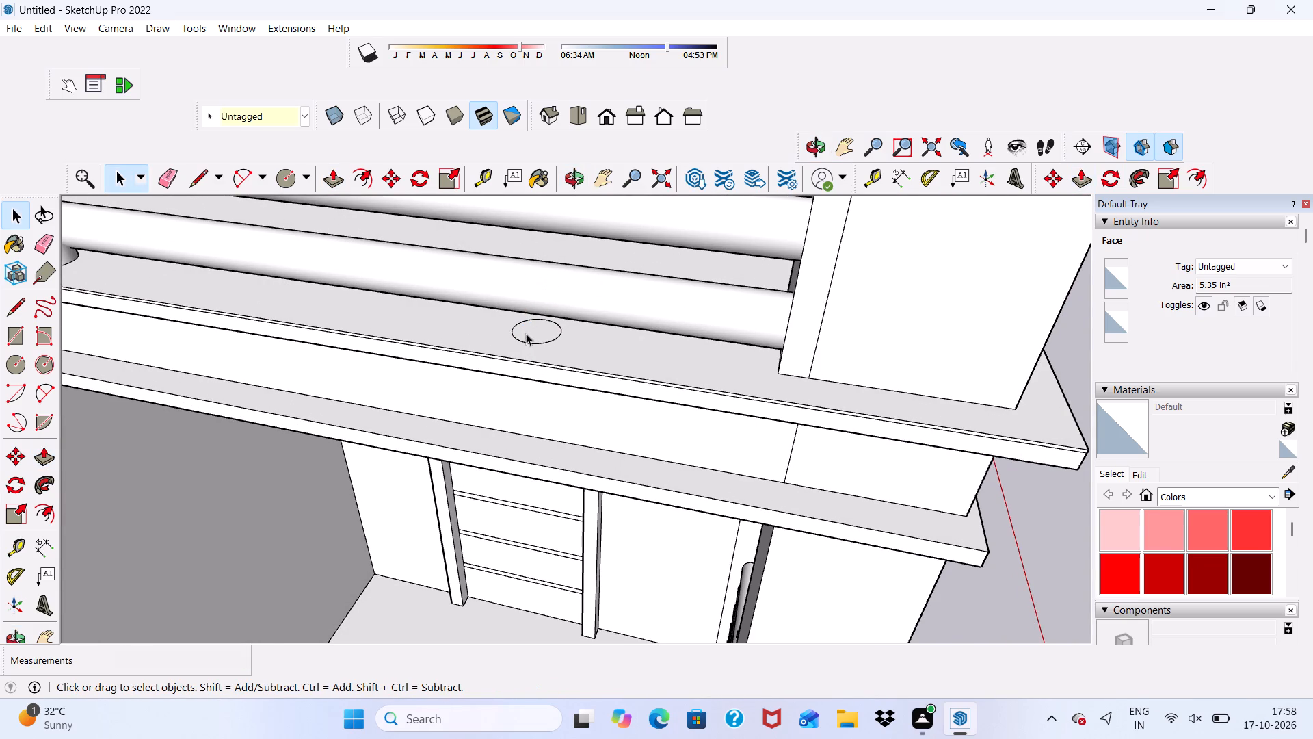
{"action": "left_click", "coordinate": [330, 178]}
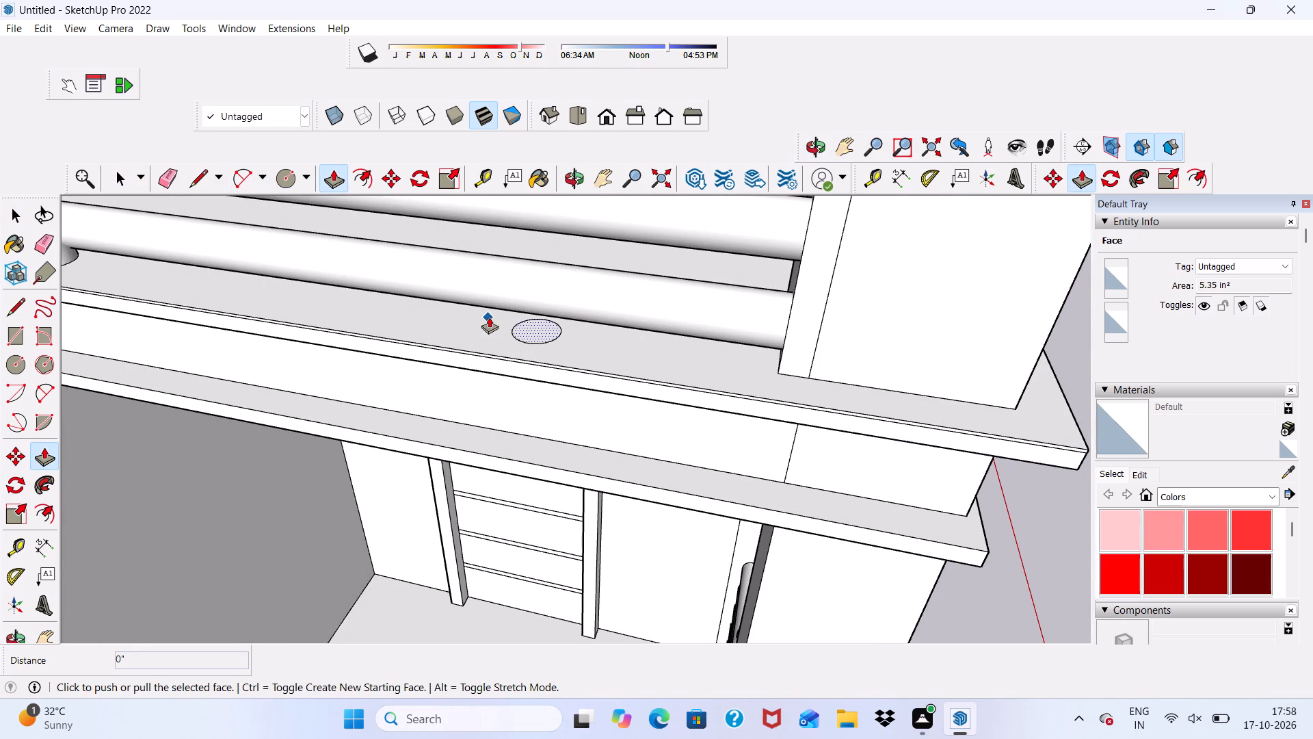
{"action": "left_click", "coordinate": [533, 322]}
{"action": "scroll", "coordinate": [521, 237], "scroll_direction": "down", "scroll_amount": 20}
{"action": "scroll", "coordinate": [521, 237], "scroll_direction": "down", "scroll_amount": 1}
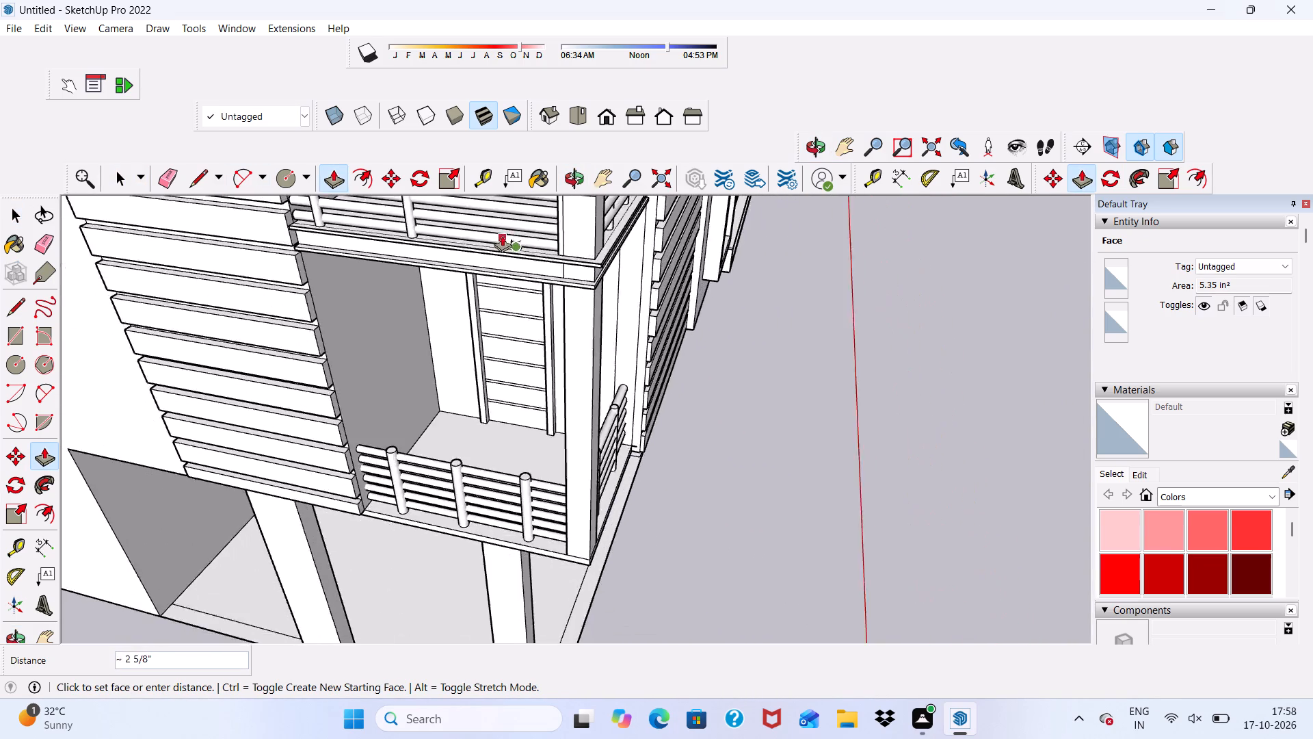
{"action": "scroll", "coordinate": [502, 235], "scroll_direction": "down", "scroll_amount": 14}
{"action": "scroll", "coordinate": [462, 190], "scroll_direction": "up", "scroll_amount": 8}
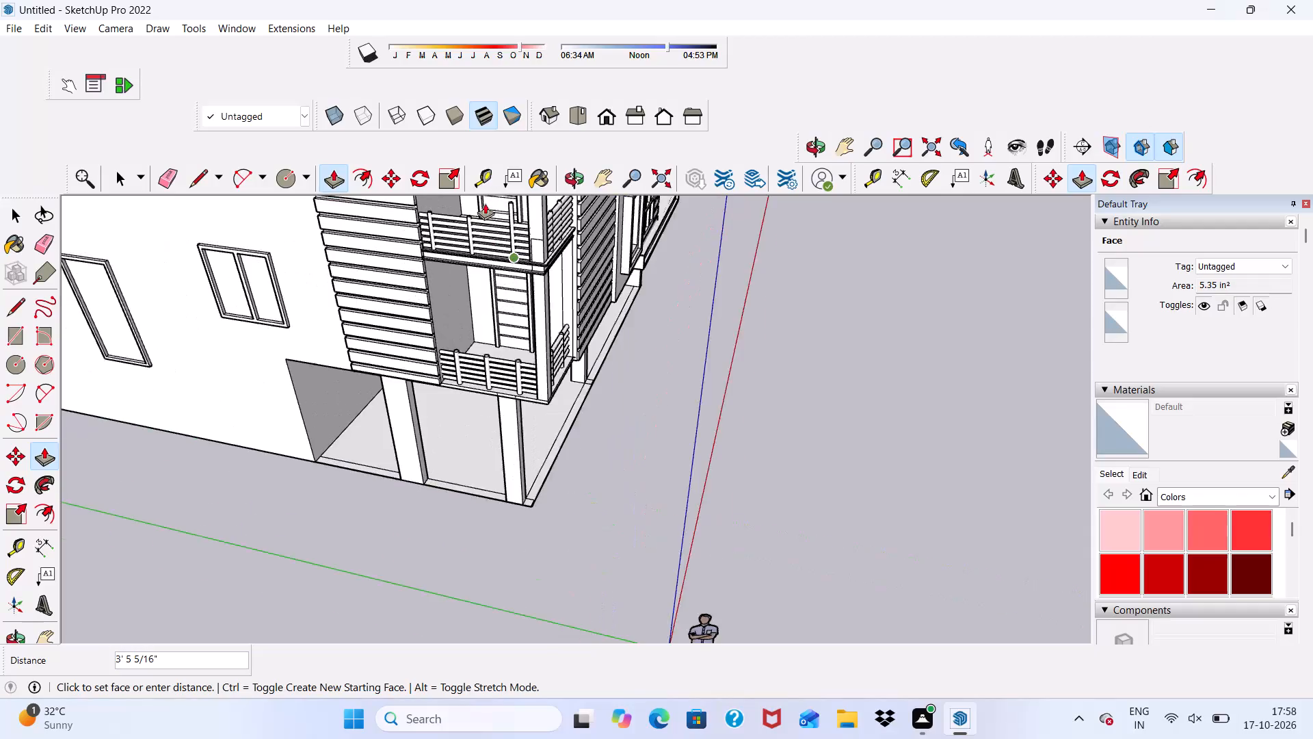
{"action": "scroll", "coordinate": [485, 203], "scroll_direction": "up", "scroll_amount": 10}
{"action": "left_click", "coordinate": [465, 226]}
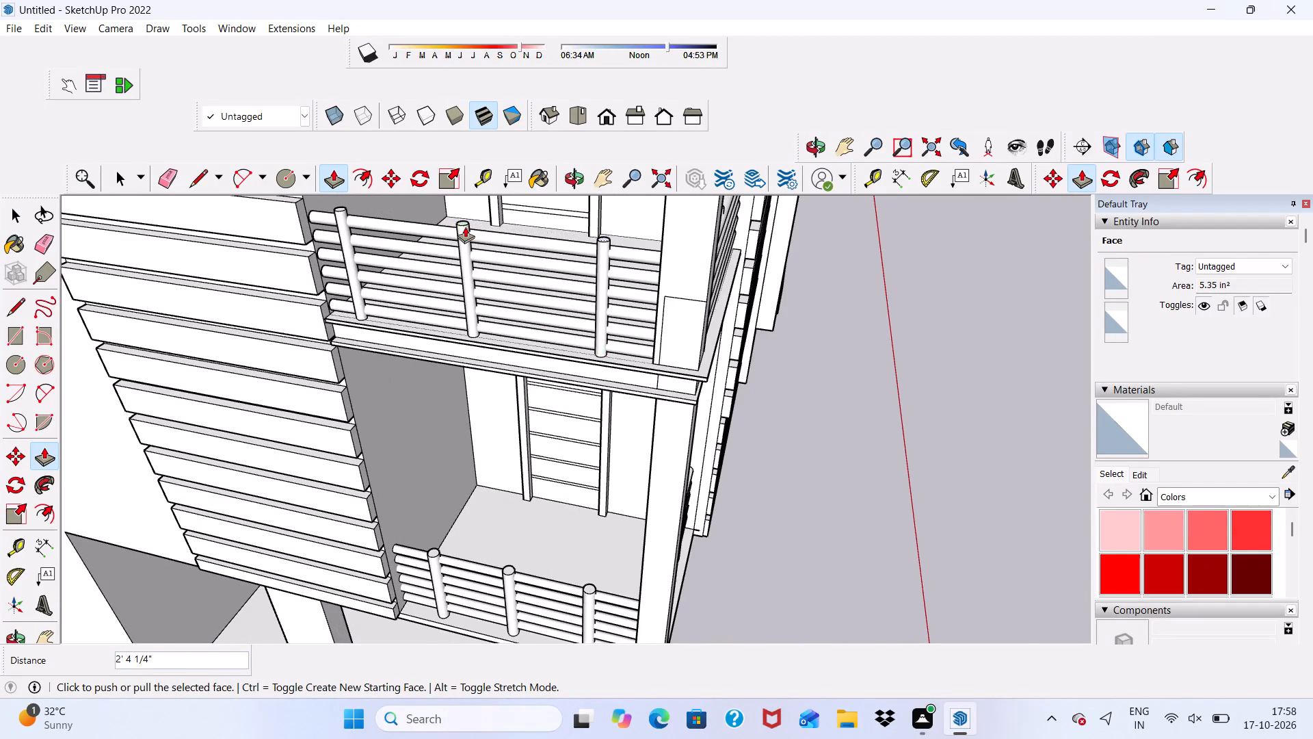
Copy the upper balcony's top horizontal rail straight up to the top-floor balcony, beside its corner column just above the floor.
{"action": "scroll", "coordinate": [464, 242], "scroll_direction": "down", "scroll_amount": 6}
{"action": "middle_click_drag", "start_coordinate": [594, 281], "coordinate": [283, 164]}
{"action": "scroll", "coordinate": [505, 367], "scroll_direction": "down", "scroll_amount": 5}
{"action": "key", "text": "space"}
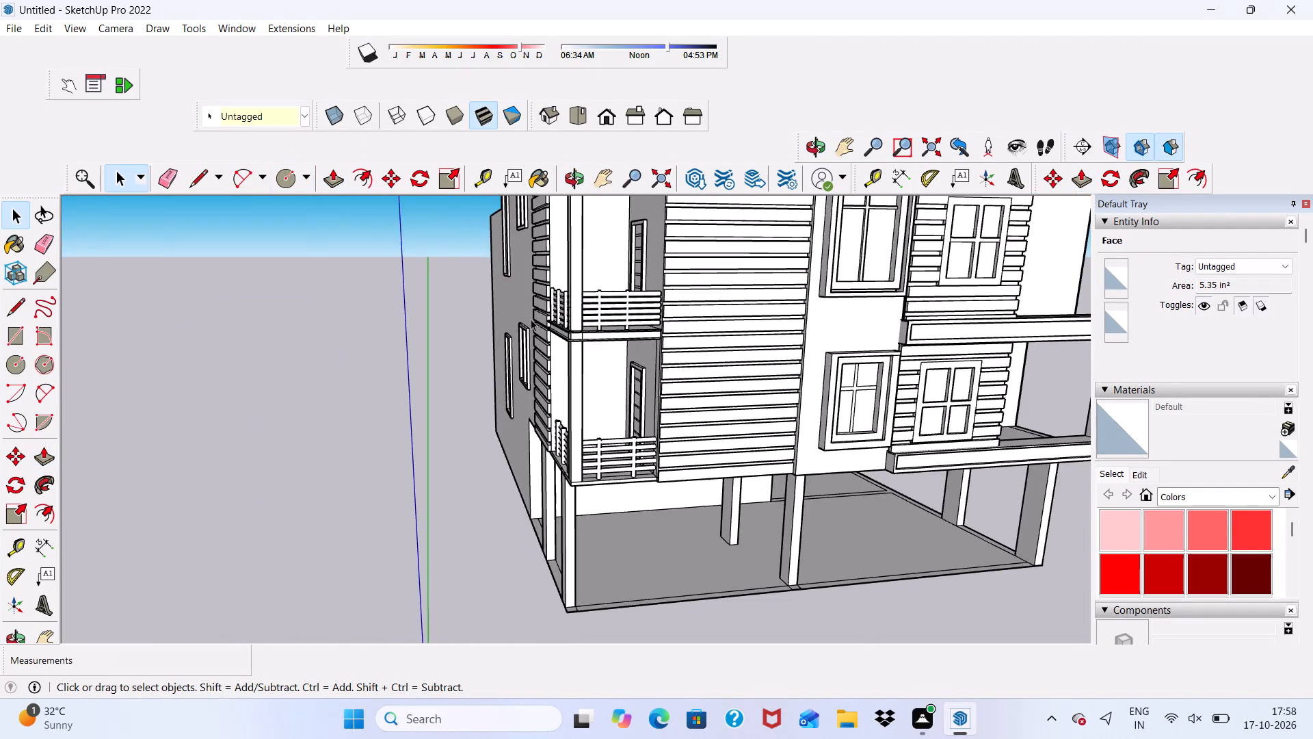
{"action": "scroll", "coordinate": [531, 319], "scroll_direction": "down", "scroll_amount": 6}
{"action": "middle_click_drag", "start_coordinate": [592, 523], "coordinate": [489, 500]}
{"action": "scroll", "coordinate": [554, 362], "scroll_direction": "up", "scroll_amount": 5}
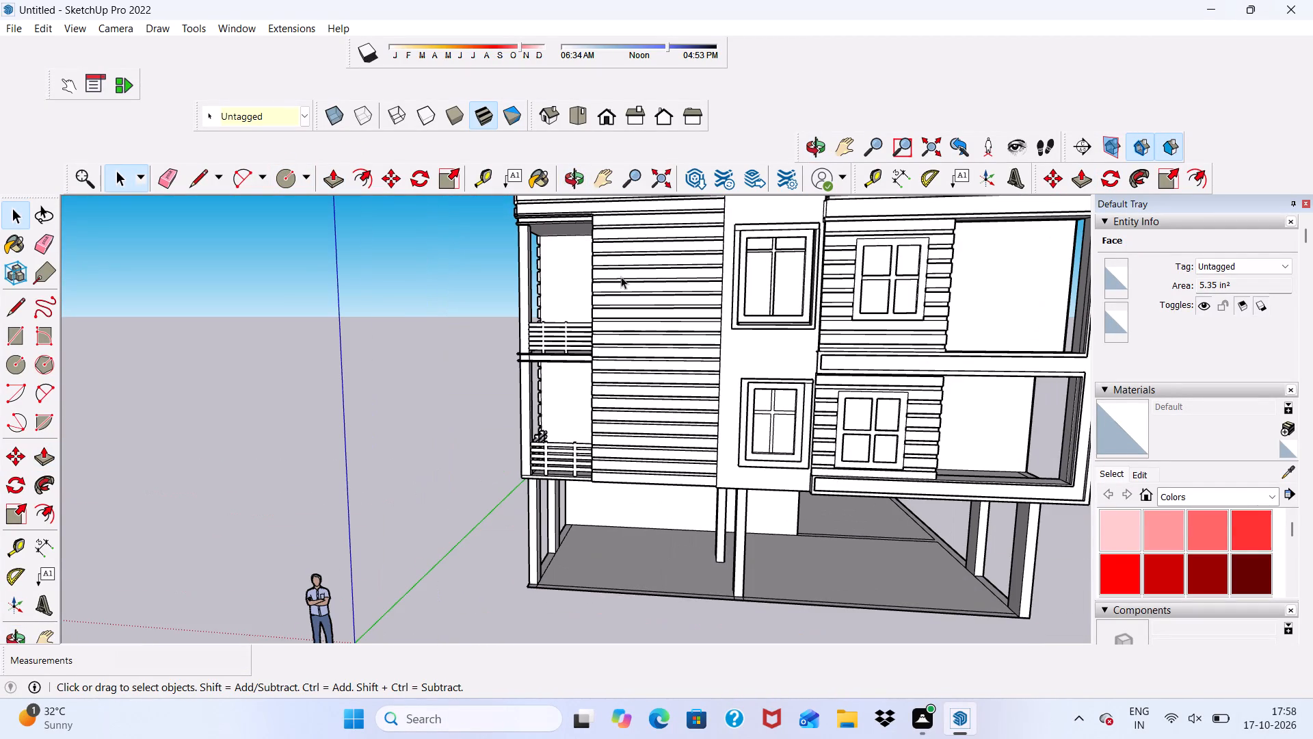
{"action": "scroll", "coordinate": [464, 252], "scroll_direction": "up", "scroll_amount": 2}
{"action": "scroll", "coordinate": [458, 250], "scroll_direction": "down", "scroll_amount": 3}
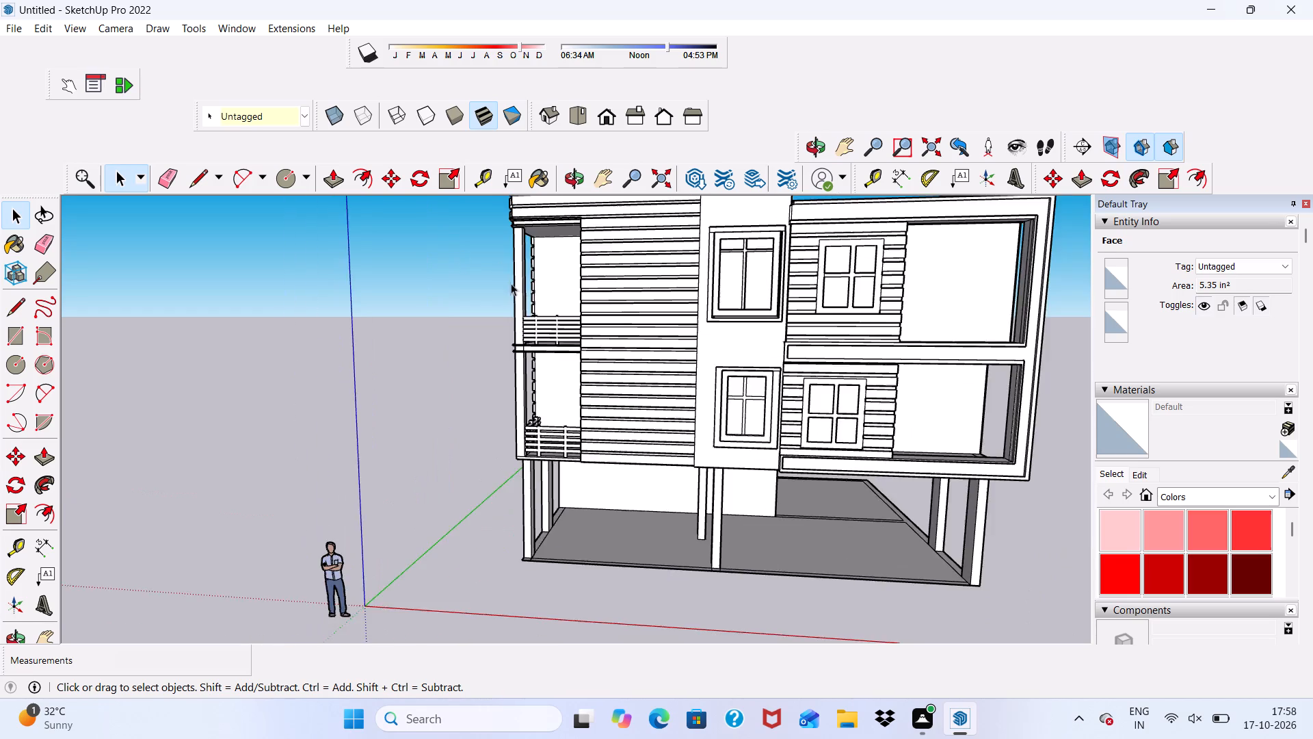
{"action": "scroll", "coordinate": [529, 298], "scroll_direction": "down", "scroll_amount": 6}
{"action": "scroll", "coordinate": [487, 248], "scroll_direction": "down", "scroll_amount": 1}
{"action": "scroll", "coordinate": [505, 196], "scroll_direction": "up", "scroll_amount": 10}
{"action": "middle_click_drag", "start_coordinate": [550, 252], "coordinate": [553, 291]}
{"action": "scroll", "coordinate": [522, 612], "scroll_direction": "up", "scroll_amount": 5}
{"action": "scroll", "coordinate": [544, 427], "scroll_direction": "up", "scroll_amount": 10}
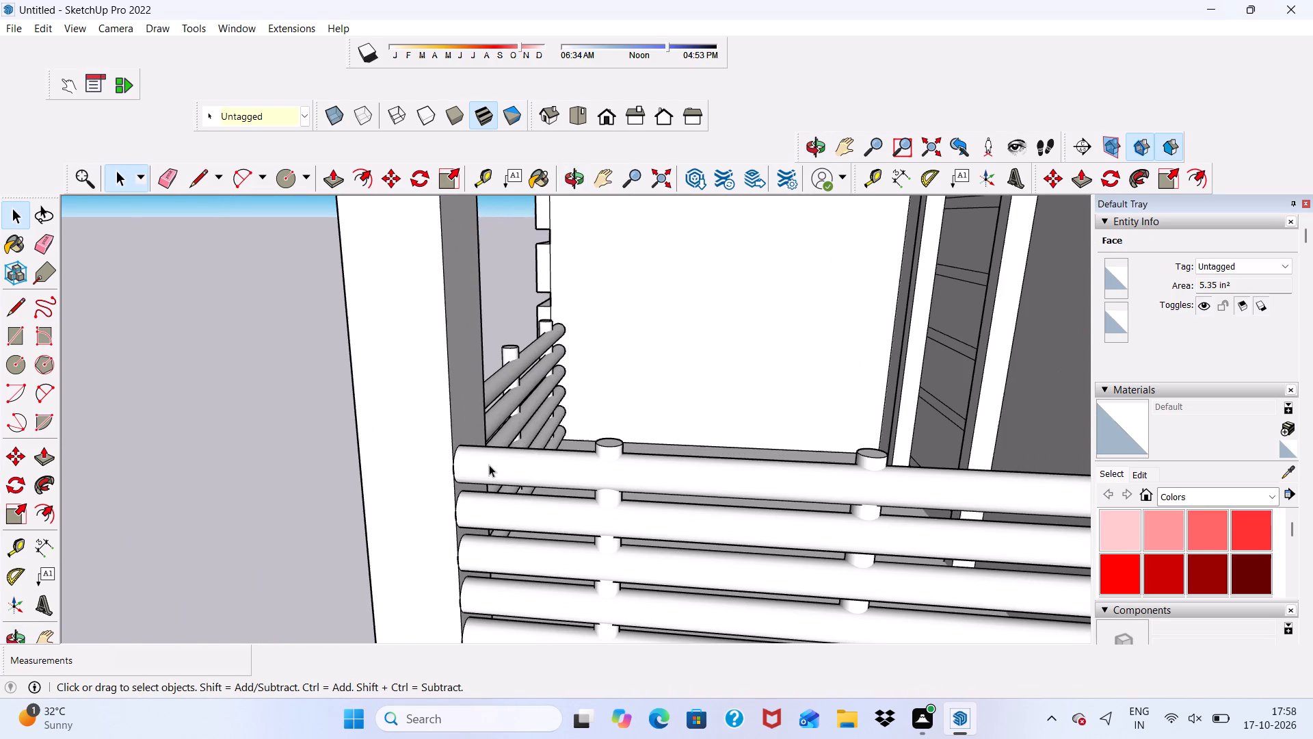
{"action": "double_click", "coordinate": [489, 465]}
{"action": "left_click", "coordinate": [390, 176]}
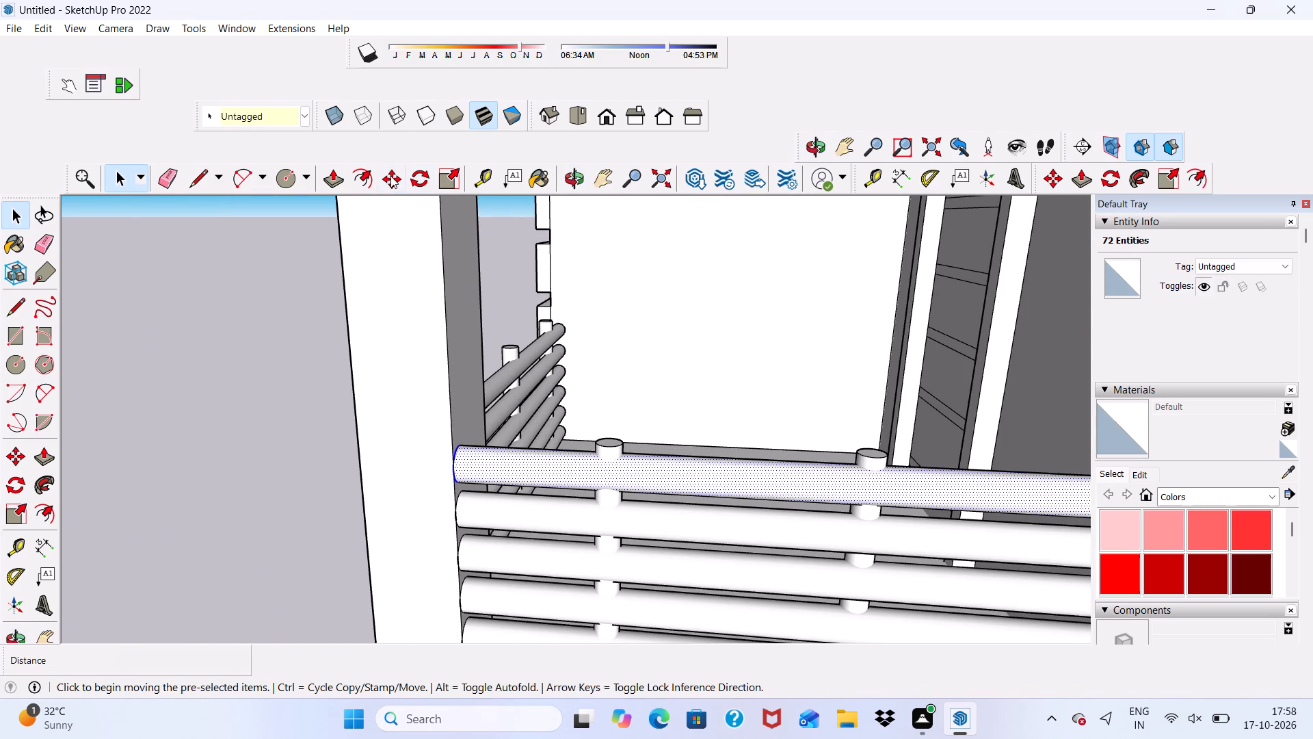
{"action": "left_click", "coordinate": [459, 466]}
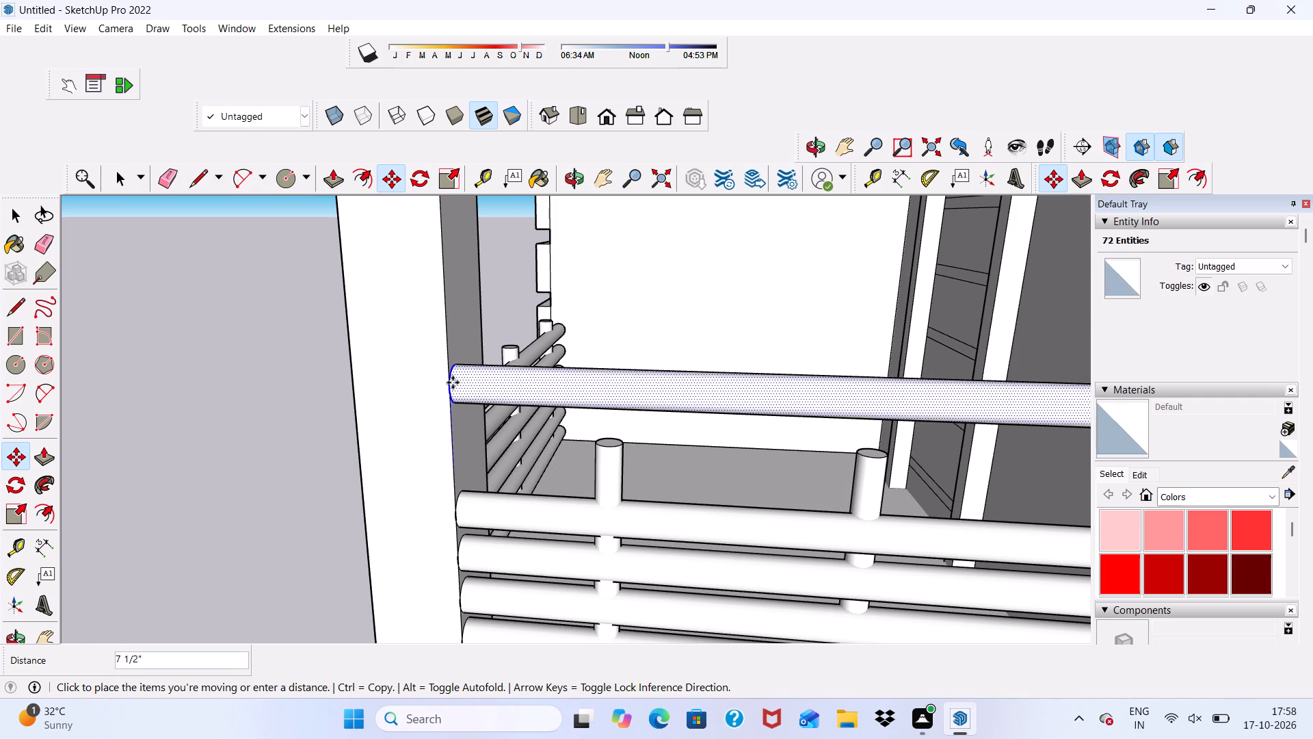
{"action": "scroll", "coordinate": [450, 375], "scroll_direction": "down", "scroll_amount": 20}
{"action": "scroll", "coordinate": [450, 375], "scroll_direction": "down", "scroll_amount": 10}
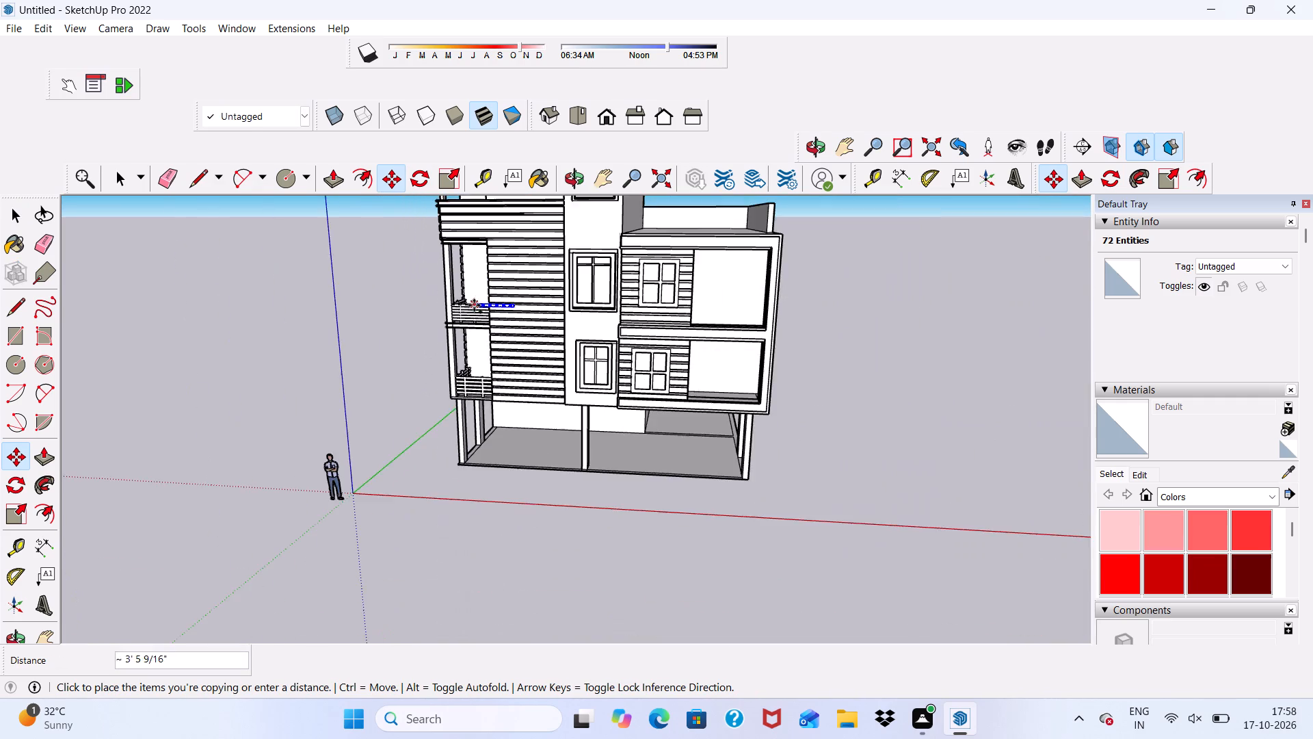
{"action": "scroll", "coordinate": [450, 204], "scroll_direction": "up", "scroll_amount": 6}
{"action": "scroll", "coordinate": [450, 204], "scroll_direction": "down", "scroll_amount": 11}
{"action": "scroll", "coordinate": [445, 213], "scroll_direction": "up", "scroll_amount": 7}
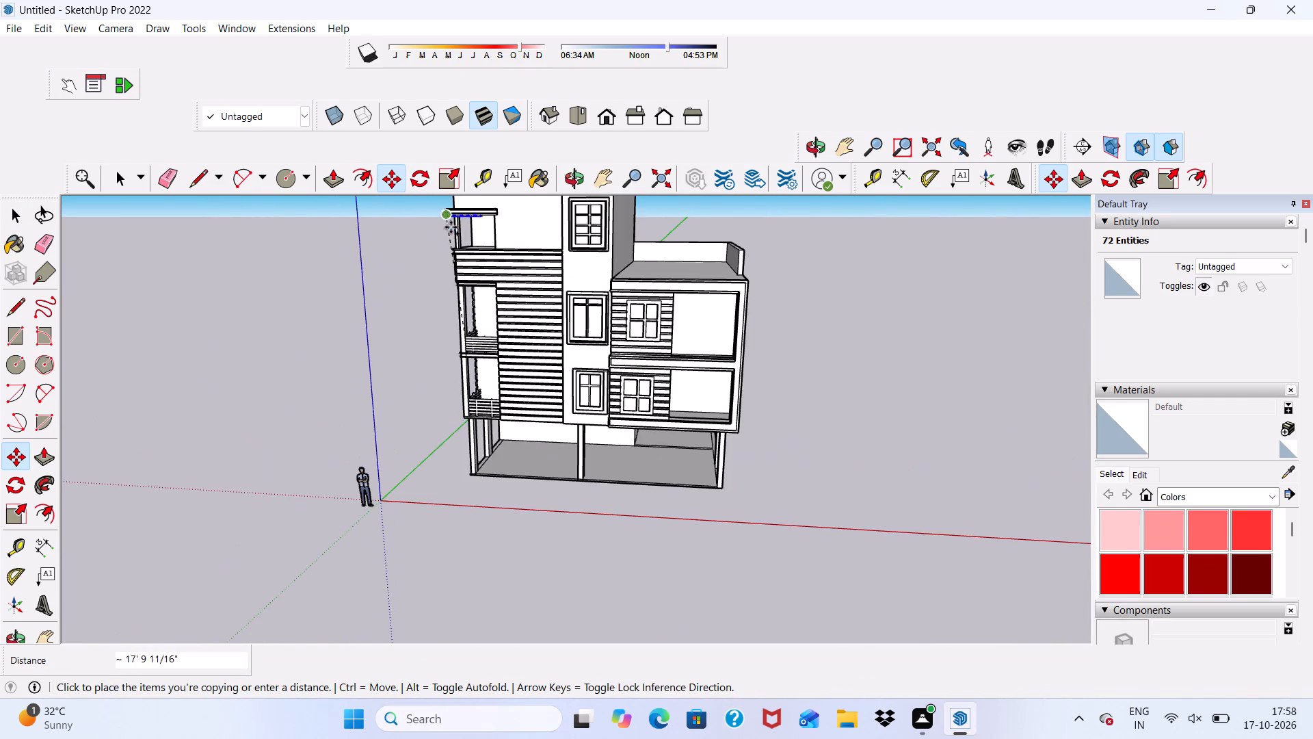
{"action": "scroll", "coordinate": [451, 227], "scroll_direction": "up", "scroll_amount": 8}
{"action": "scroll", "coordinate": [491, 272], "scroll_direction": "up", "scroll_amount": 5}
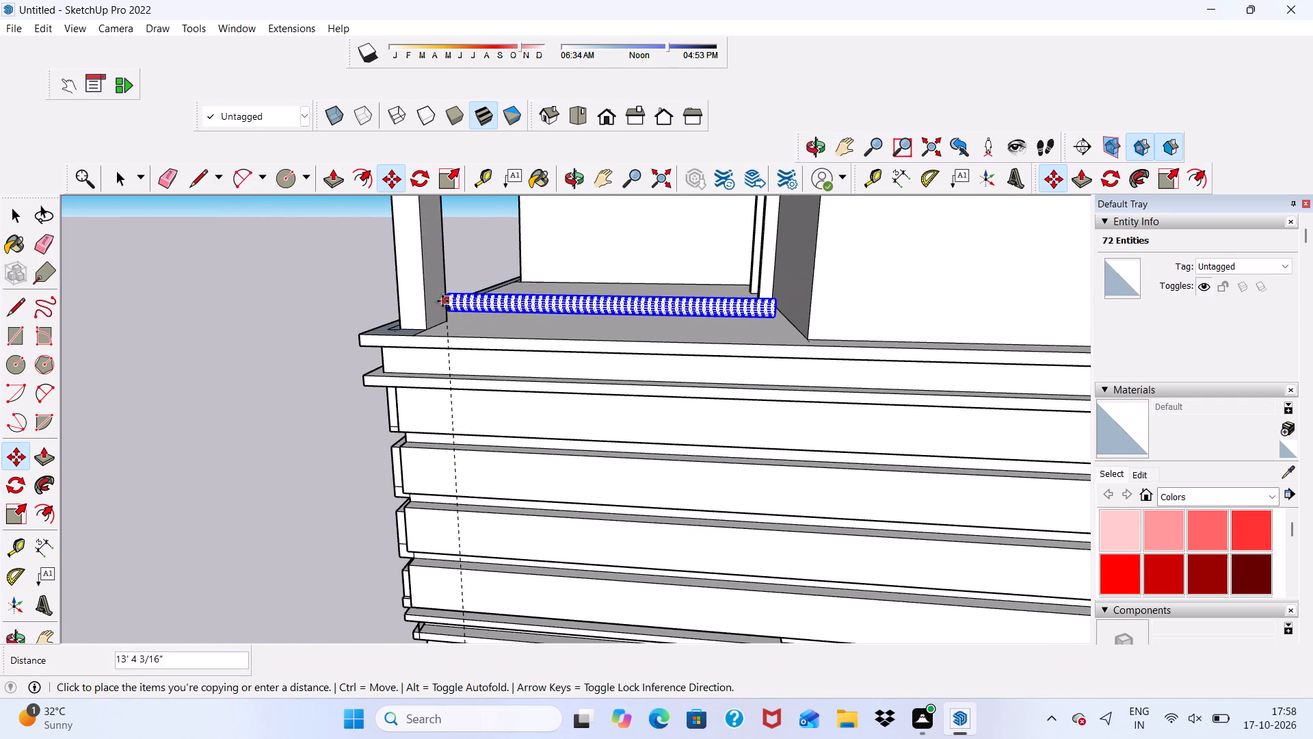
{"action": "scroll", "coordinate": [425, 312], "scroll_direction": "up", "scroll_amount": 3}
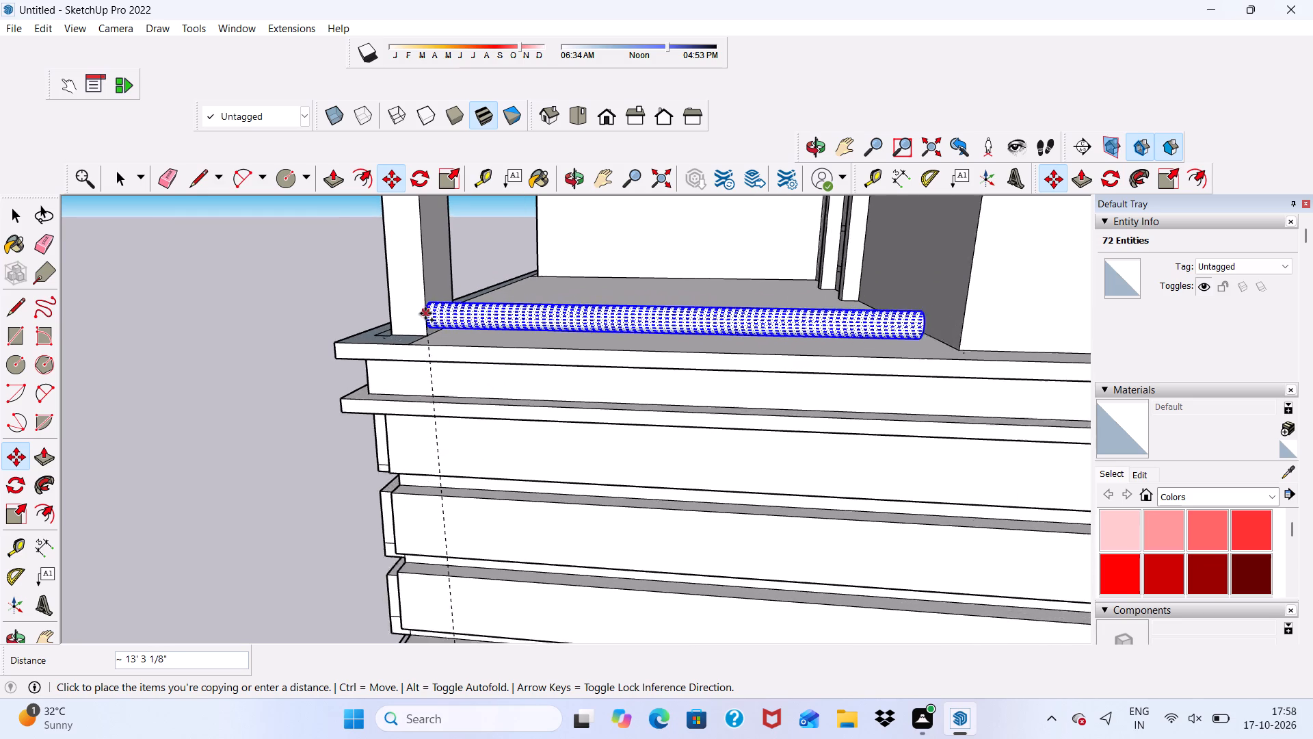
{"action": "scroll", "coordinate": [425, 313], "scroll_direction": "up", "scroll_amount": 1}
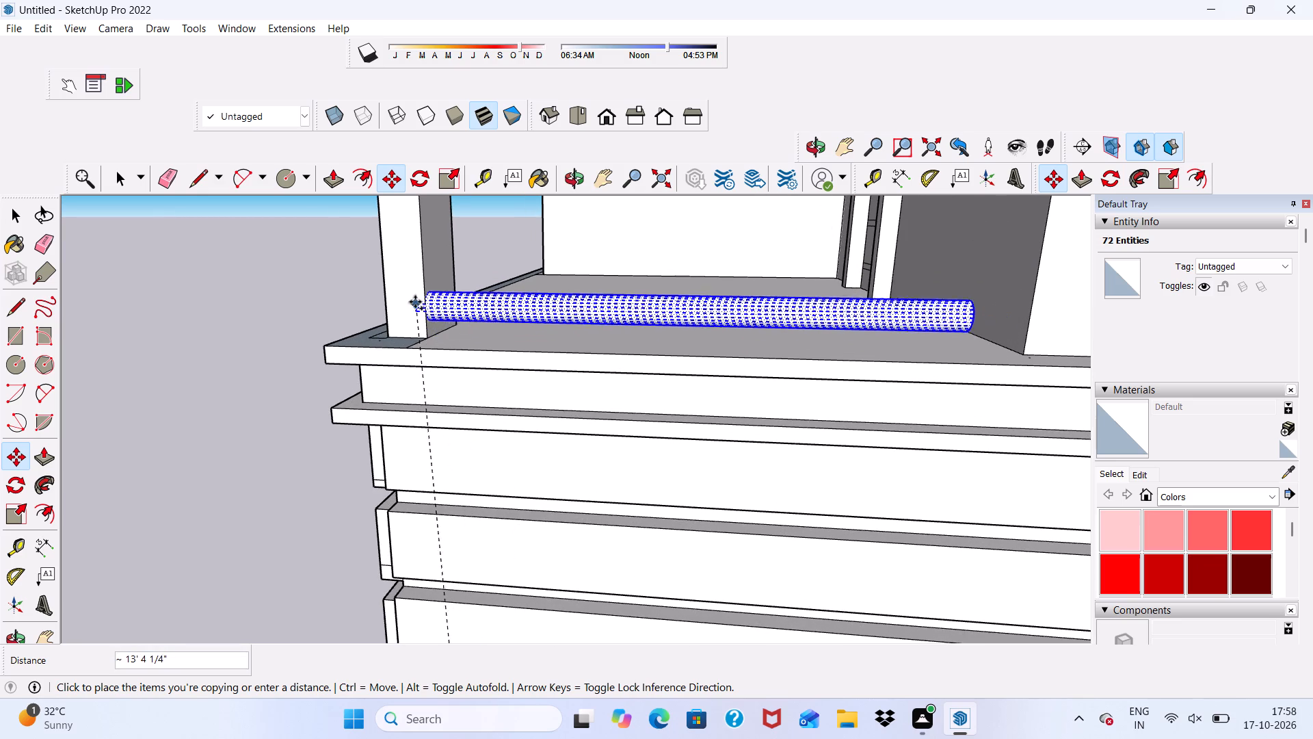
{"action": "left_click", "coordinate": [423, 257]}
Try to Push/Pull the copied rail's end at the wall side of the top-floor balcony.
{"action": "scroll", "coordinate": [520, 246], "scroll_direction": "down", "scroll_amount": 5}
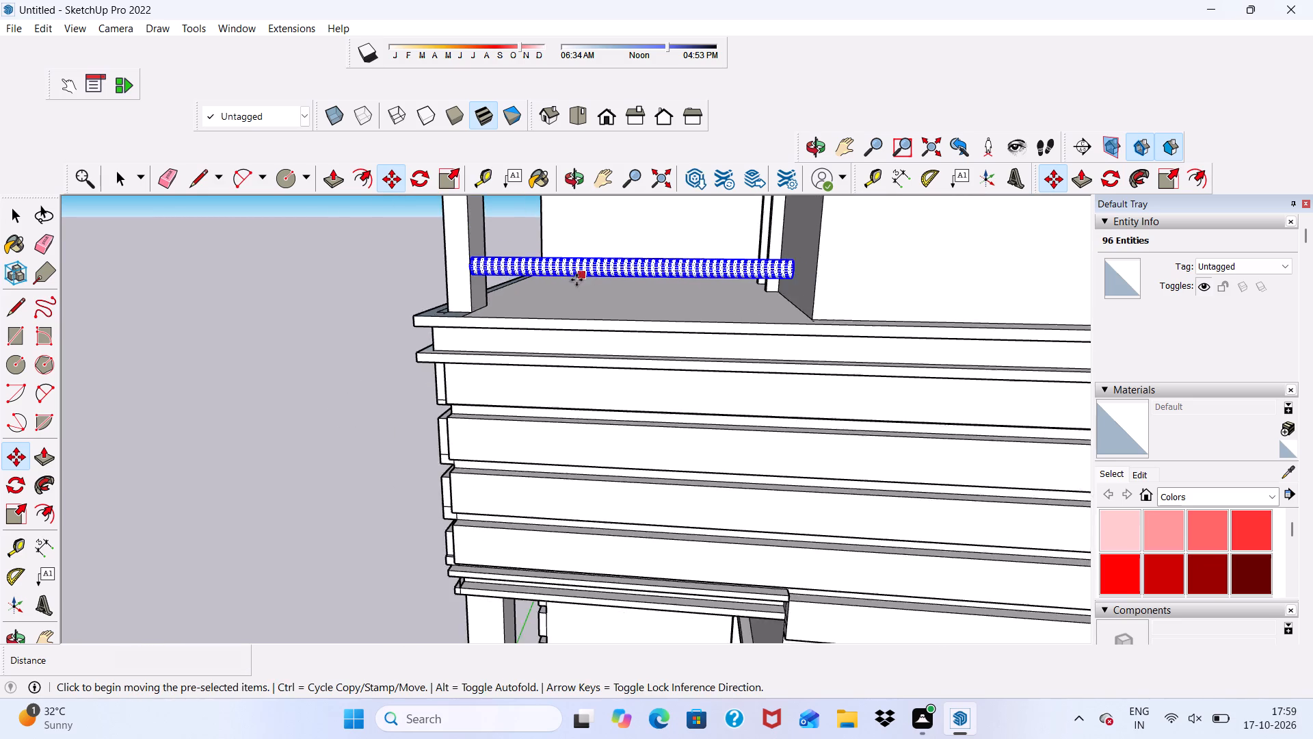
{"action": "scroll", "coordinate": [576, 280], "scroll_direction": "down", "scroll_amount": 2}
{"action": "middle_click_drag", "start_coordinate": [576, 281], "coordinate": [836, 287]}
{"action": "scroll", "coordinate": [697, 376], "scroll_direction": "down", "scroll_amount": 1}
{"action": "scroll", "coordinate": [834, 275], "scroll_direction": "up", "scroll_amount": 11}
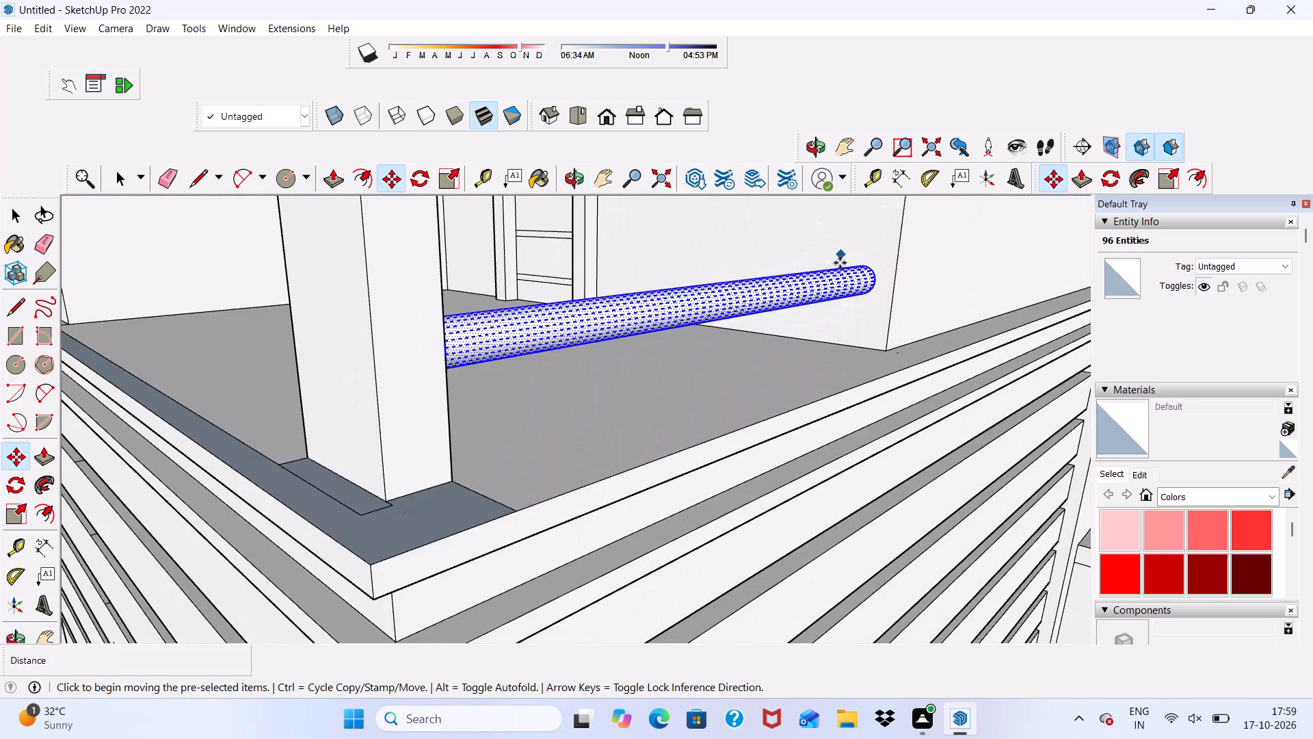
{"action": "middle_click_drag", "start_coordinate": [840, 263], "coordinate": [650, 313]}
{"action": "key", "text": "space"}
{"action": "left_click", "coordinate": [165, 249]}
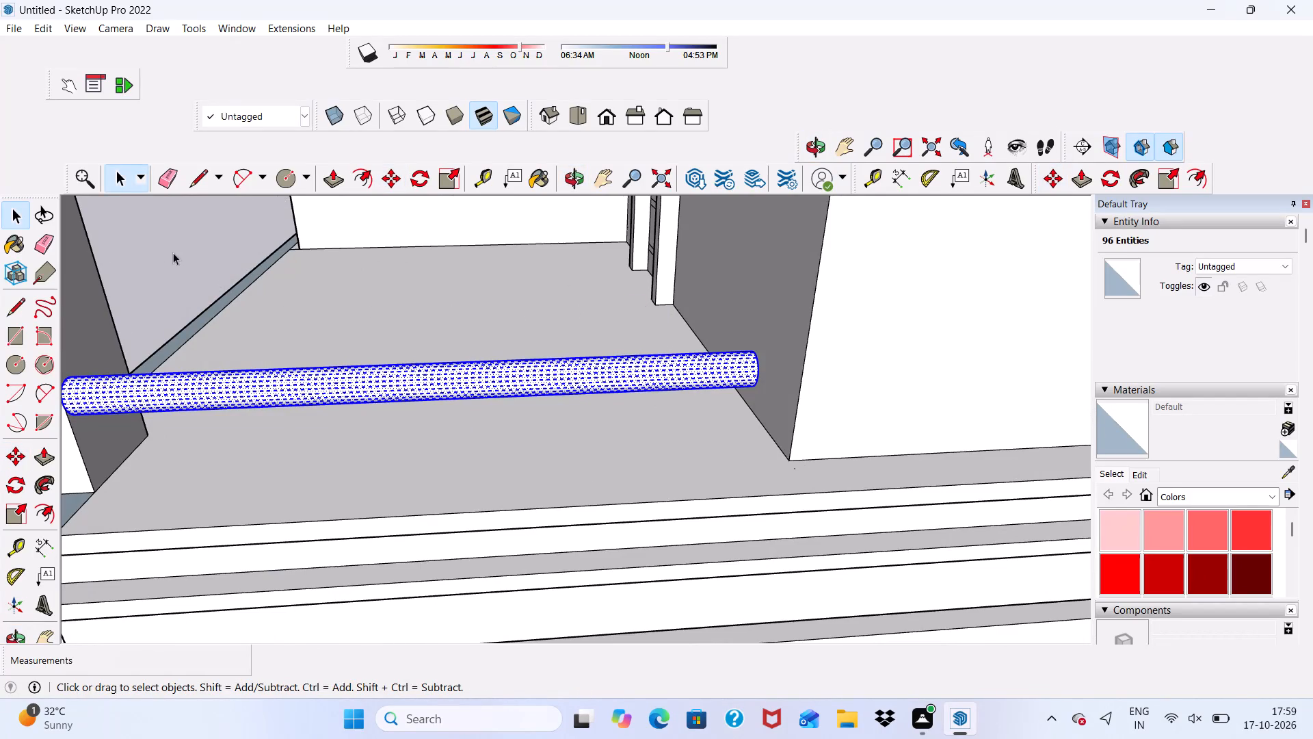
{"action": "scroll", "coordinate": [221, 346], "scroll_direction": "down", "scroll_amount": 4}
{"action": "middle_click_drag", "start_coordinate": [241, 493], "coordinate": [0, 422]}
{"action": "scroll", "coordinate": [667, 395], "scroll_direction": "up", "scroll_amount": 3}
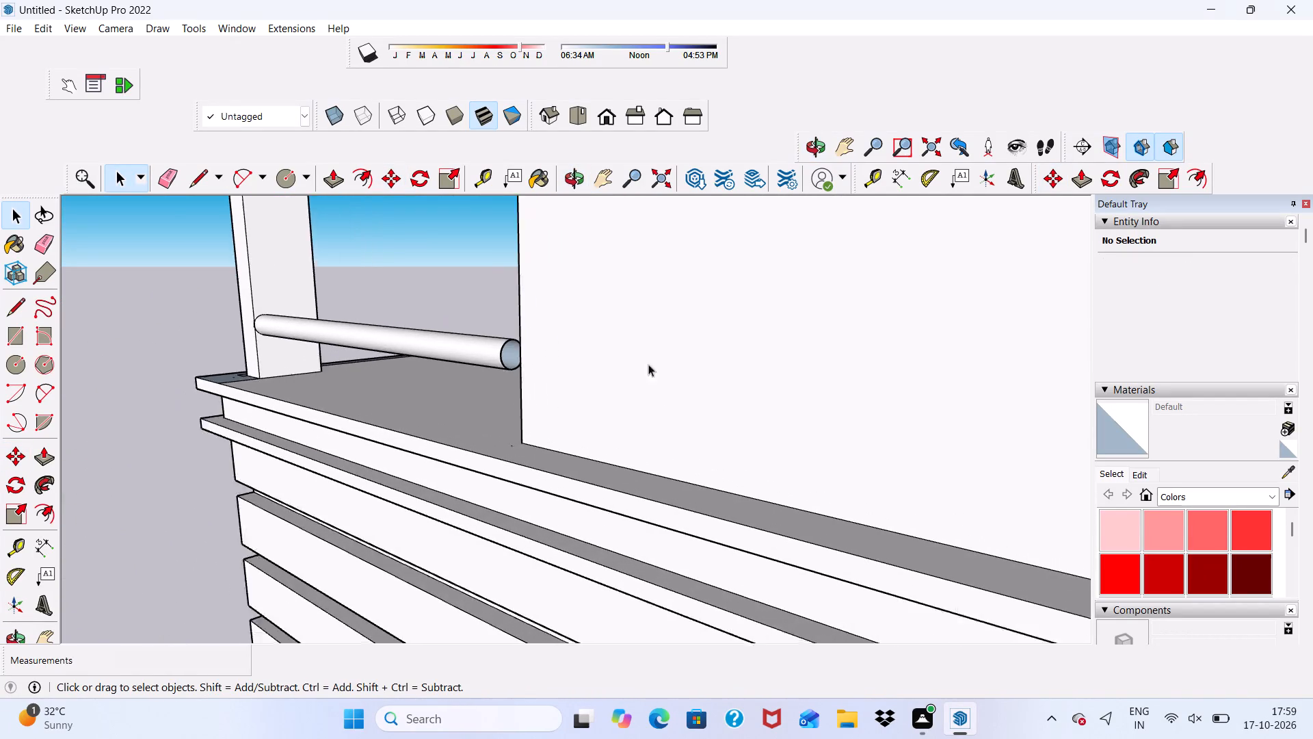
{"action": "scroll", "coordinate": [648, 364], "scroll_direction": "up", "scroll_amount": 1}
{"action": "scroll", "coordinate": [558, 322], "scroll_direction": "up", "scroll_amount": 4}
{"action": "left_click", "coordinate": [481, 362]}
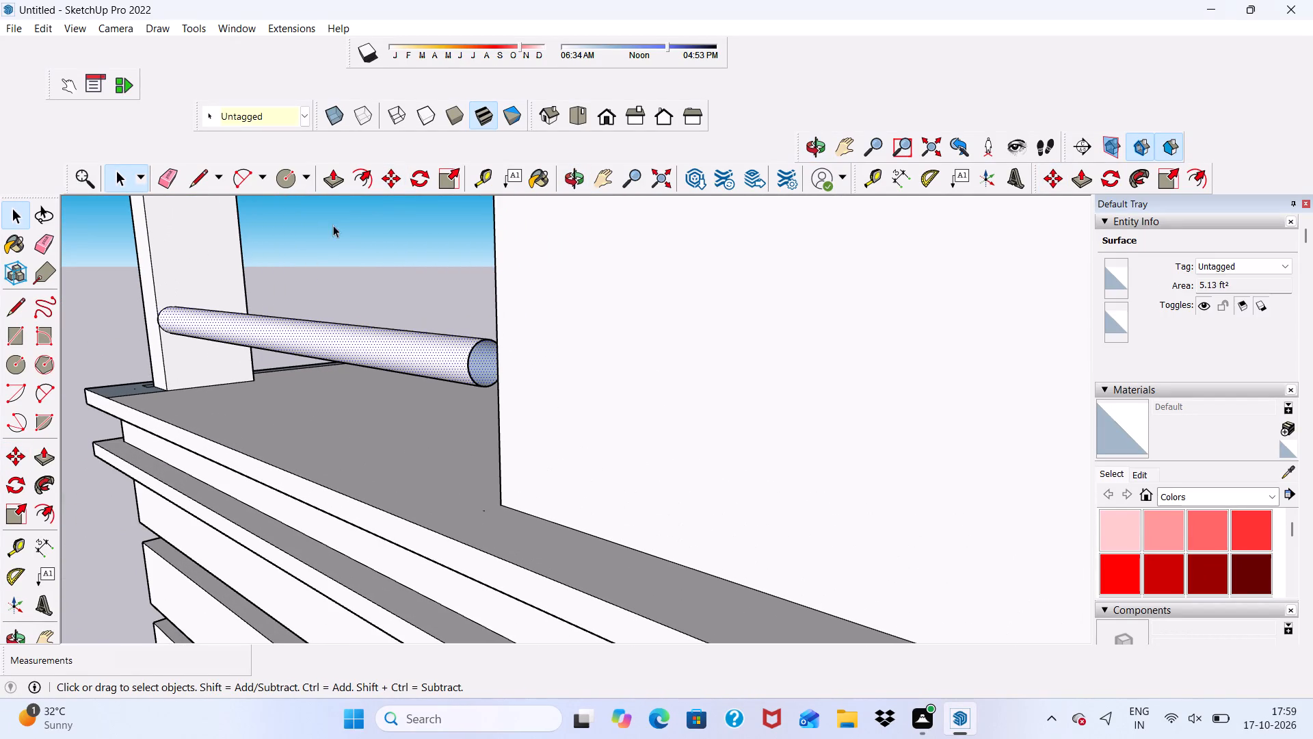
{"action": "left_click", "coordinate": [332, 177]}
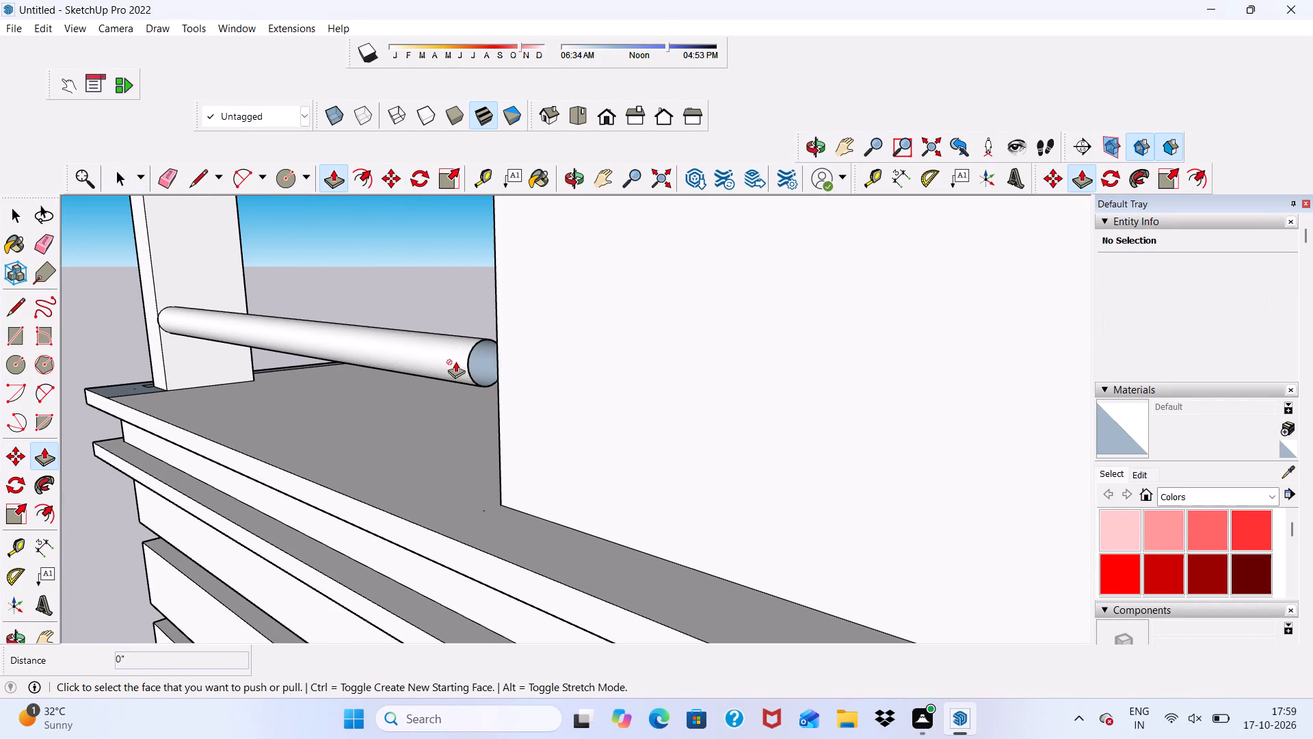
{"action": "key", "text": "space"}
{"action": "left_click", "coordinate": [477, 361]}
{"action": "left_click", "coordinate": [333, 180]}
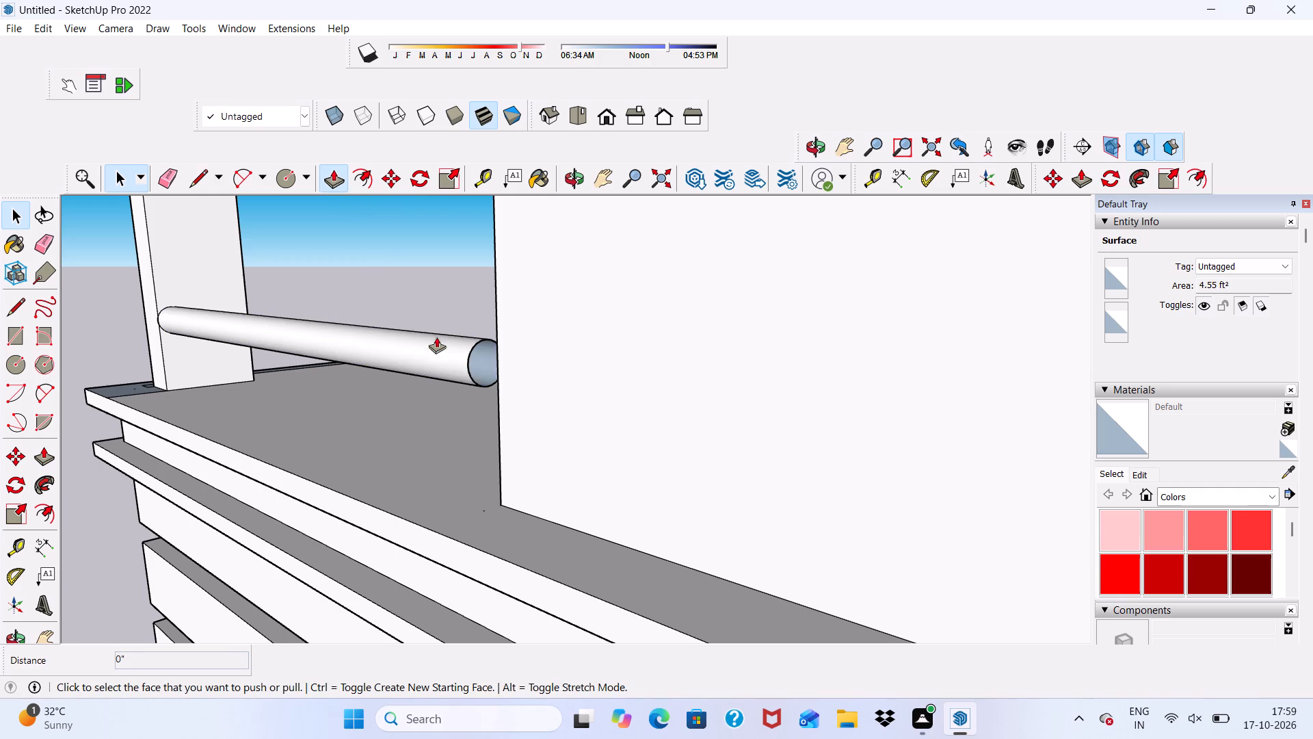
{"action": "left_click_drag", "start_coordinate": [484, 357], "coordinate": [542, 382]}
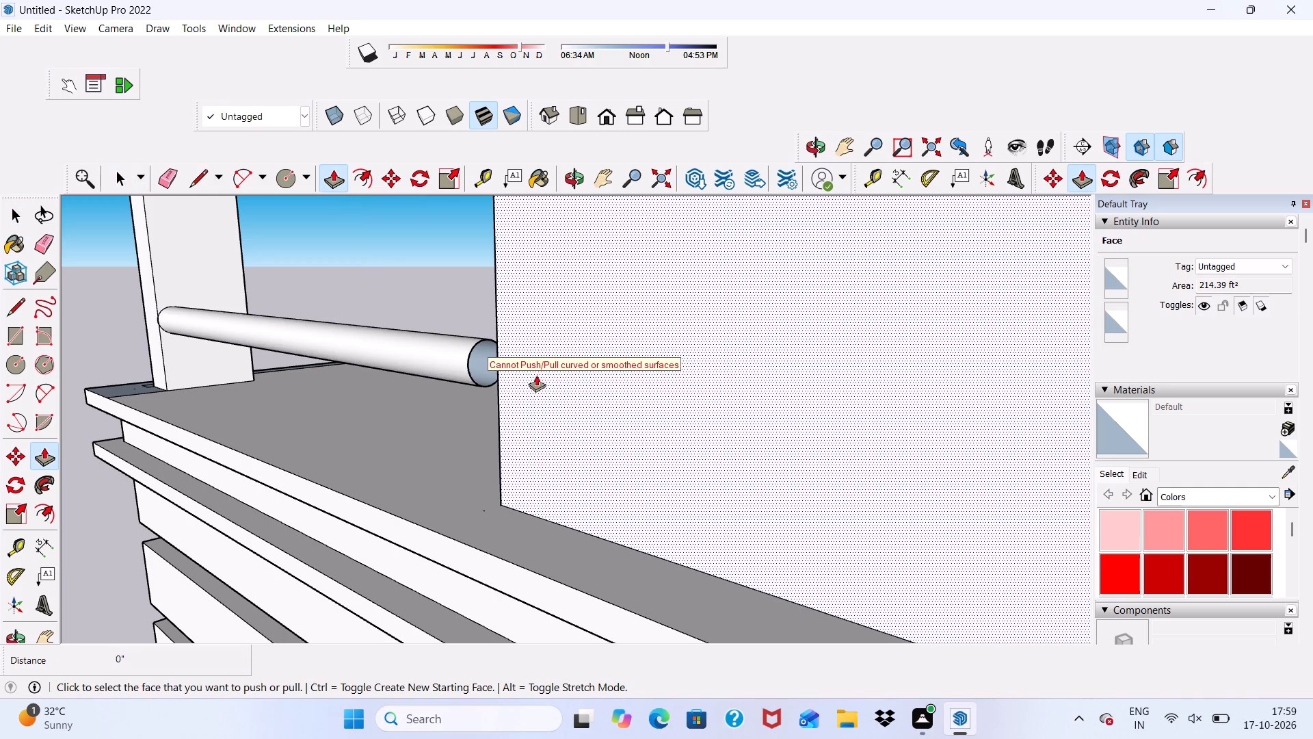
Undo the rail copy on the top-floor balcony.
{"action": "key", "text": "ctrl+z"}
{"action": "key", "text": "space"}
Draw a circle of about 1 7/16" radius low on the top-floor corner column's face that looks across the front opening.
{"action": "scroll", "coordinate": [328, 344], "scroll_direction": "down", "scroll_amount": 11}
{"action": "scroll", "coordinate": [305, 304], "scroll_direction": "up", "scroll_amount": 6}
{"action": "scroll", "coordinate": [281, 232], "scroll_direction": "down", "scroll_amount": 1}
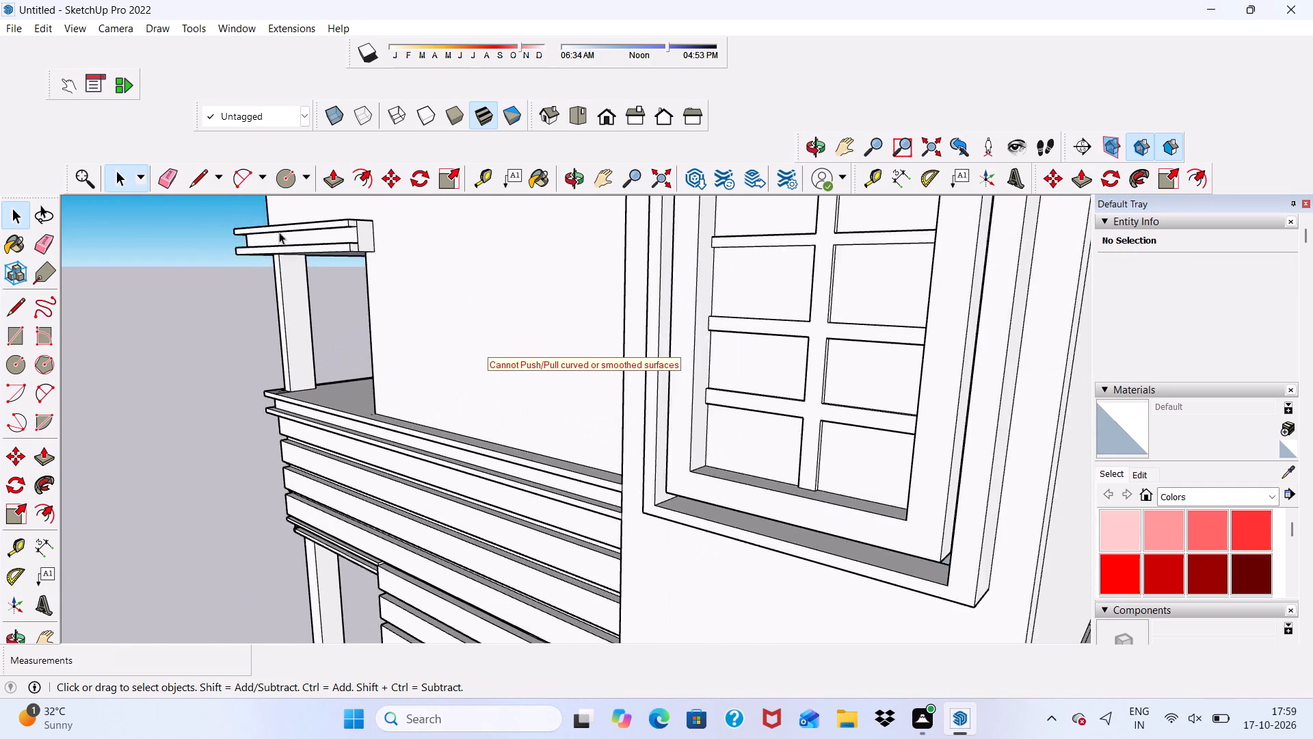
{"action": "scroll", "coordinate": [279, 232], "scroll_direction": "up", "scroll_amount": 3}
{"action": "left_click", "coordinate": [284, 172]}
{"action": "scroll", "coordinate": [310, 439], "scroll_direction": "up", "scroll_amount": 6}
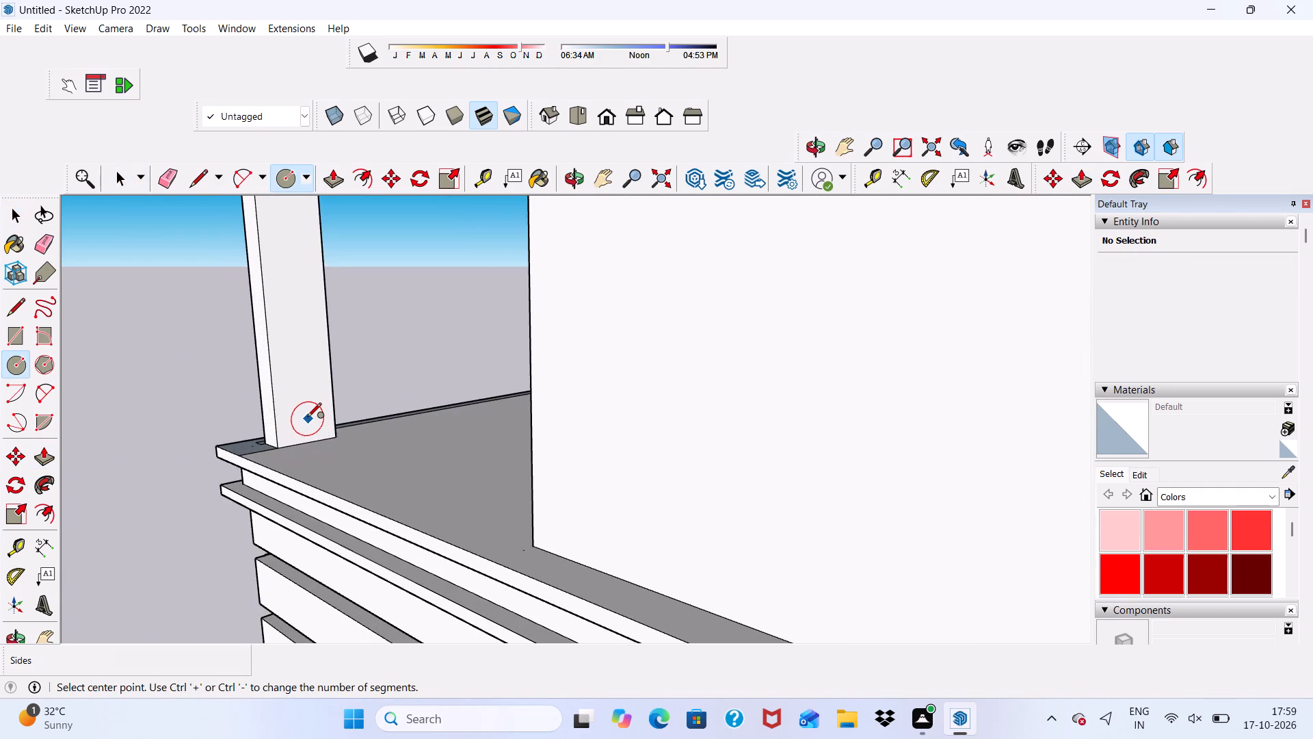
{"action": "scroll", "coordinate": [307, 418], "scroll_direction": "up", "scroll_amount": 6}
{"action": "middle_click_drag", "start_coordinate": [307, 418], "coordinate": [352, 476]}
{"action": "scroll", "coordinate": [296, 467], "scroll_direction": "up", "scroll_amount": 5}
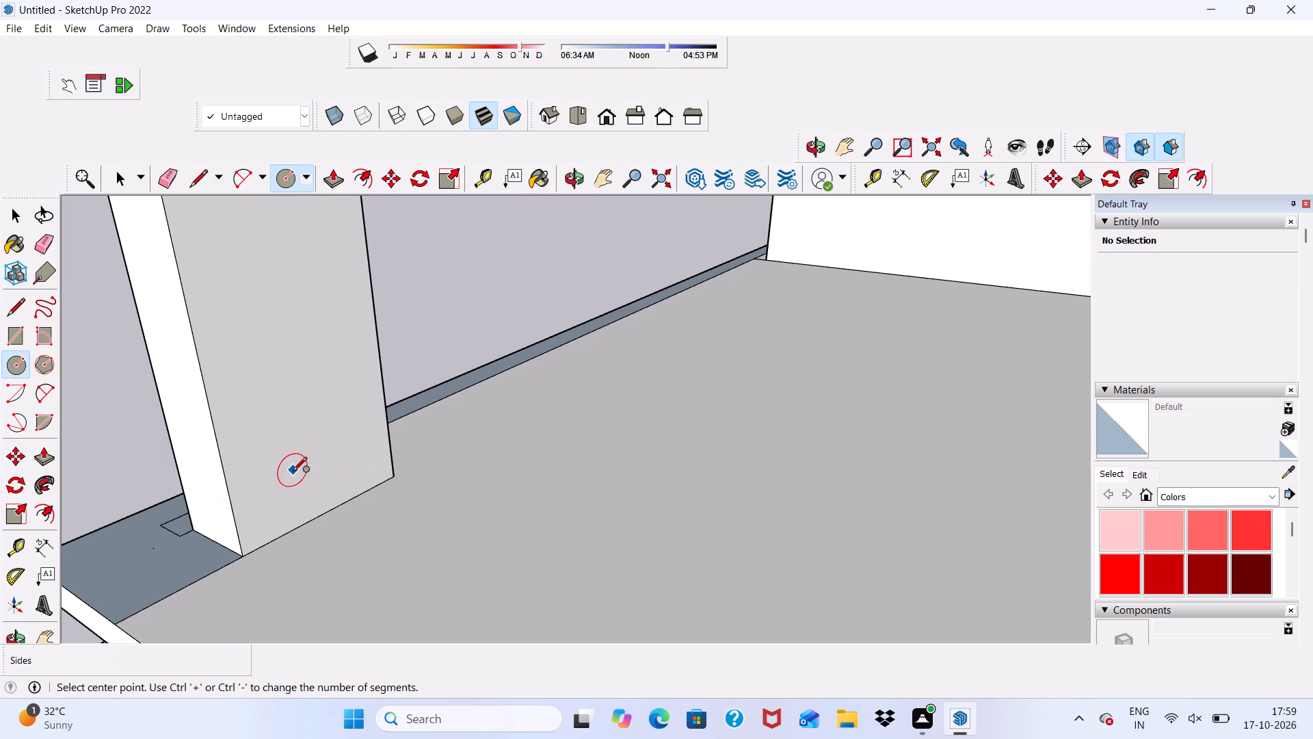
{"action": "left_click", "coordinate": [287, 470]}
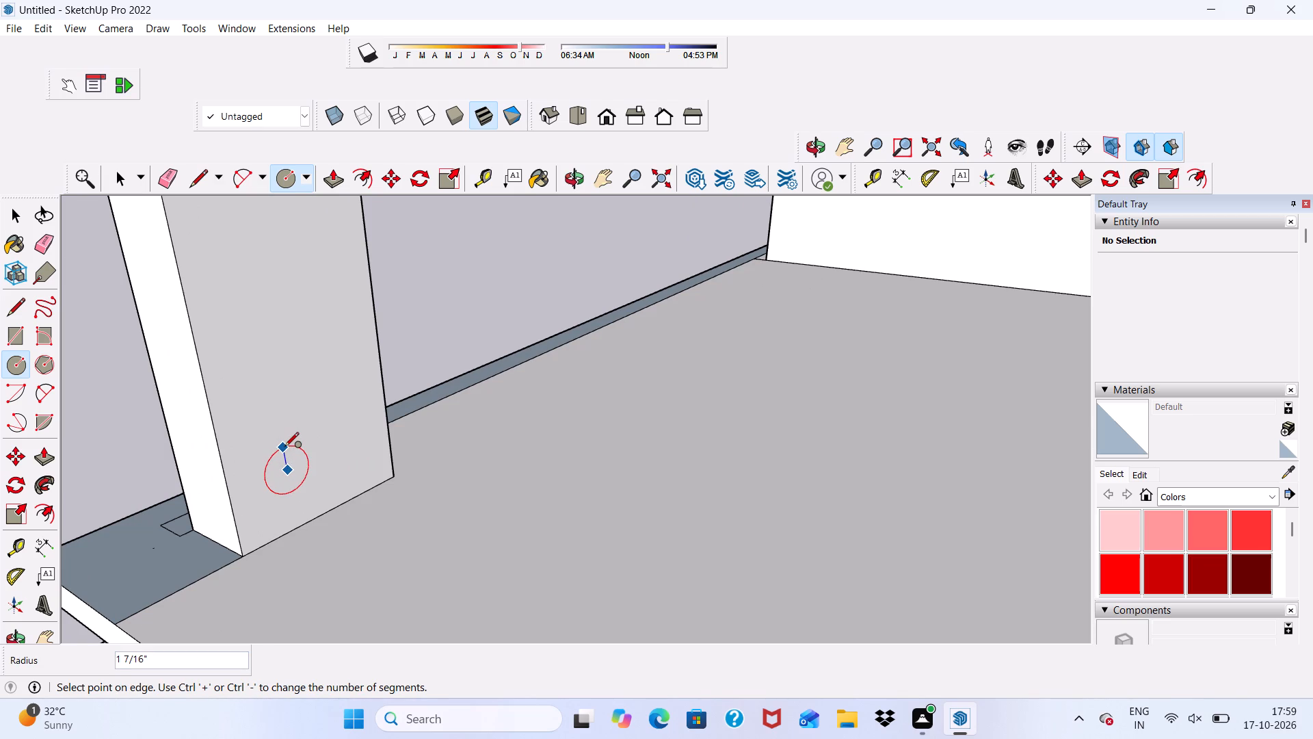
{"action": "left_click", "coordinate": [285, 448]}
{"action": "key", "text": "space"}
{"action": "key", "text": "space"}
Copy the circle face about 4 1/2" straight up the corner column's face.
{"action": "left_click", "coordinate": [284, 473]}
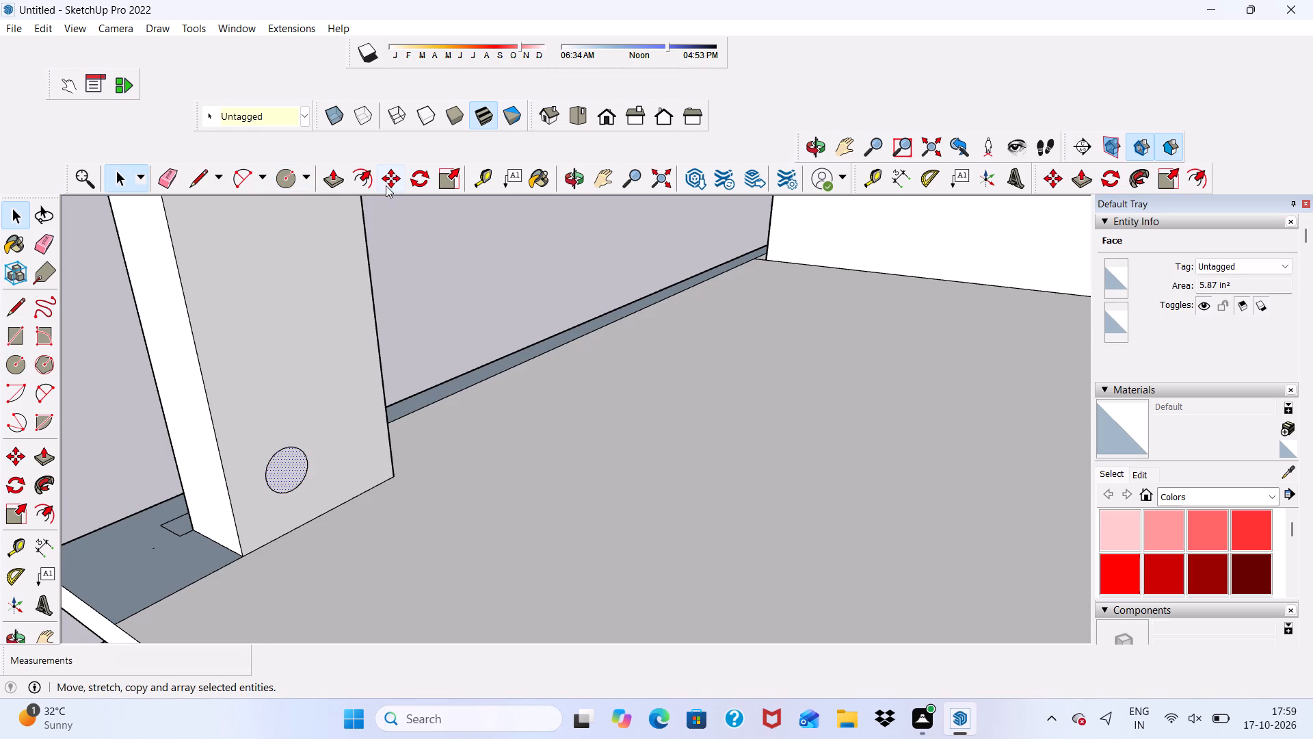
{"action": "left_click", "coordinate": [393, 180]}
{"action": "left_click", "coordinate": [287, 451]}
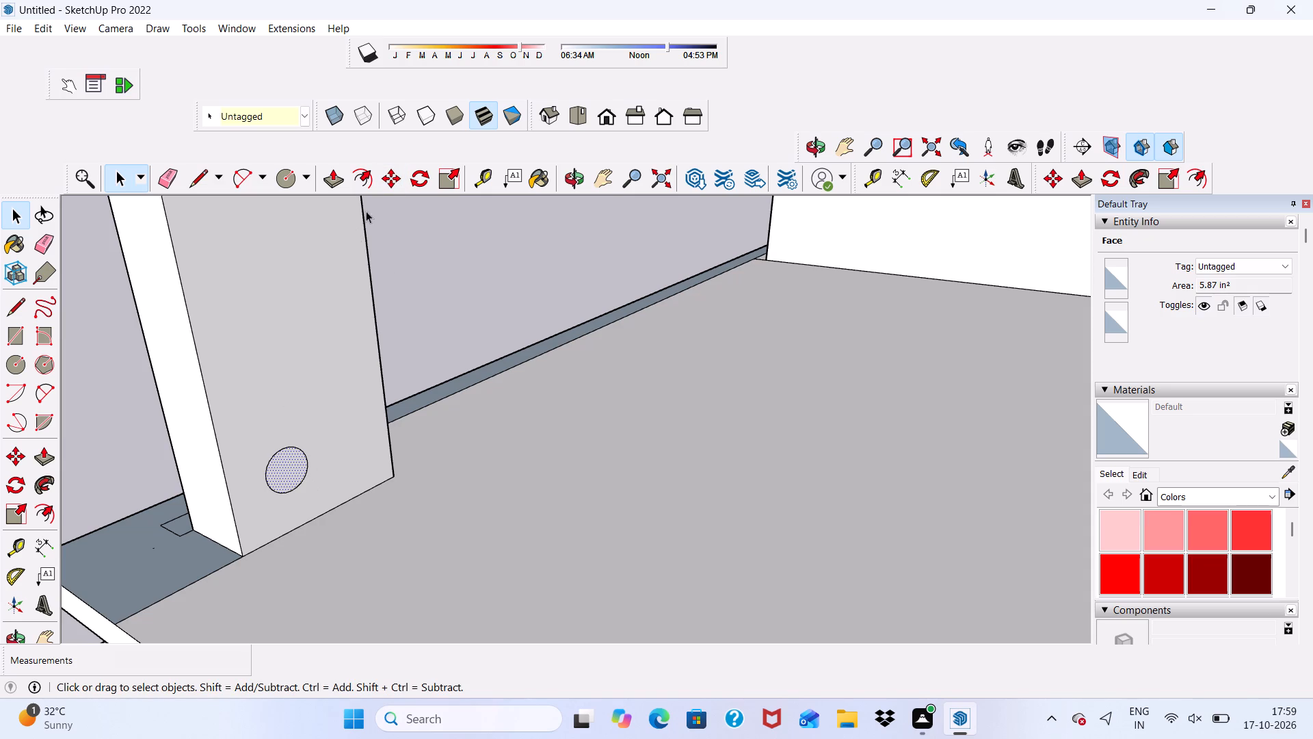
{"action": "left_click", "coordinate": [386, 178]}
{"action": "left_click", "coordinate": [389, 171]}
{"action": "left_click", "coordinate": [281, 474]}
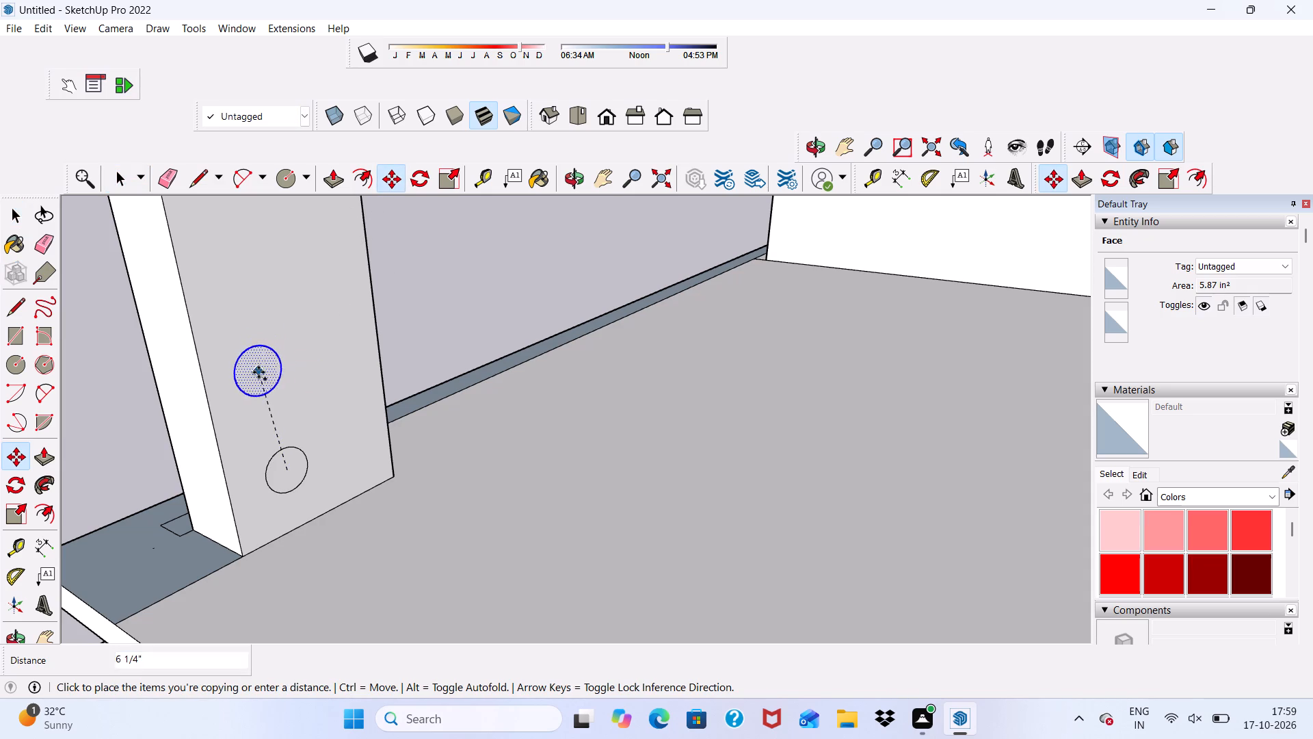
{"action": "left_click", "coordinate": [267, 398]}
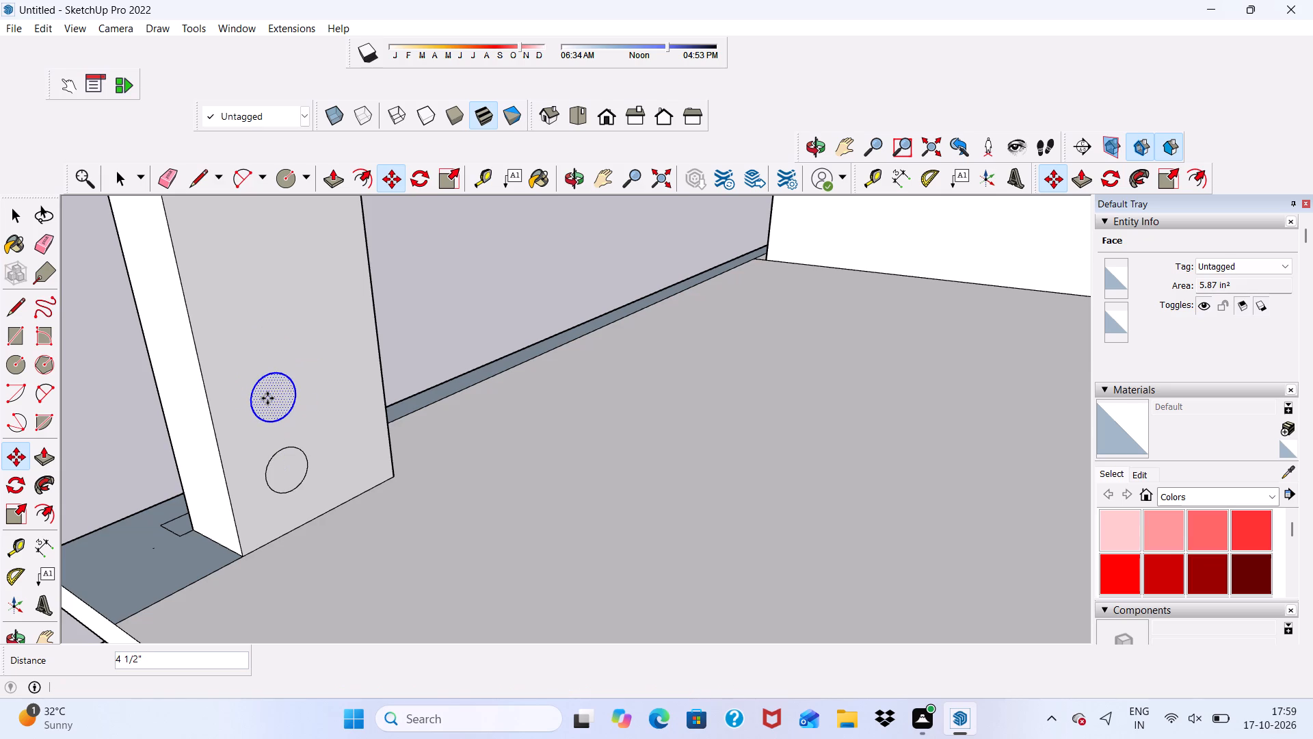
Multiply the circle copy by 3 at the same spacing up the top-floor corner column's face.
{"action": "key", "text": "shift+asterisk"}
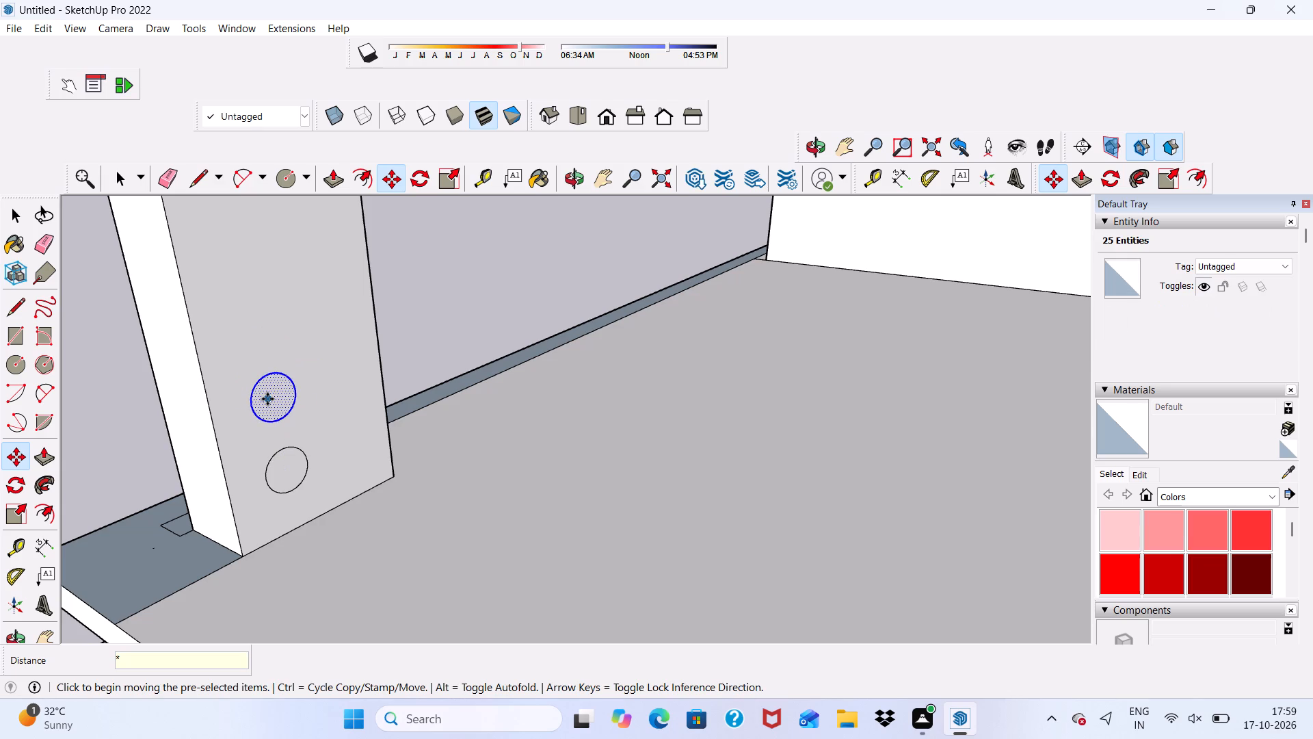
{"action": "key", "text": "3"}
{"action": "key", "text": "Return"}
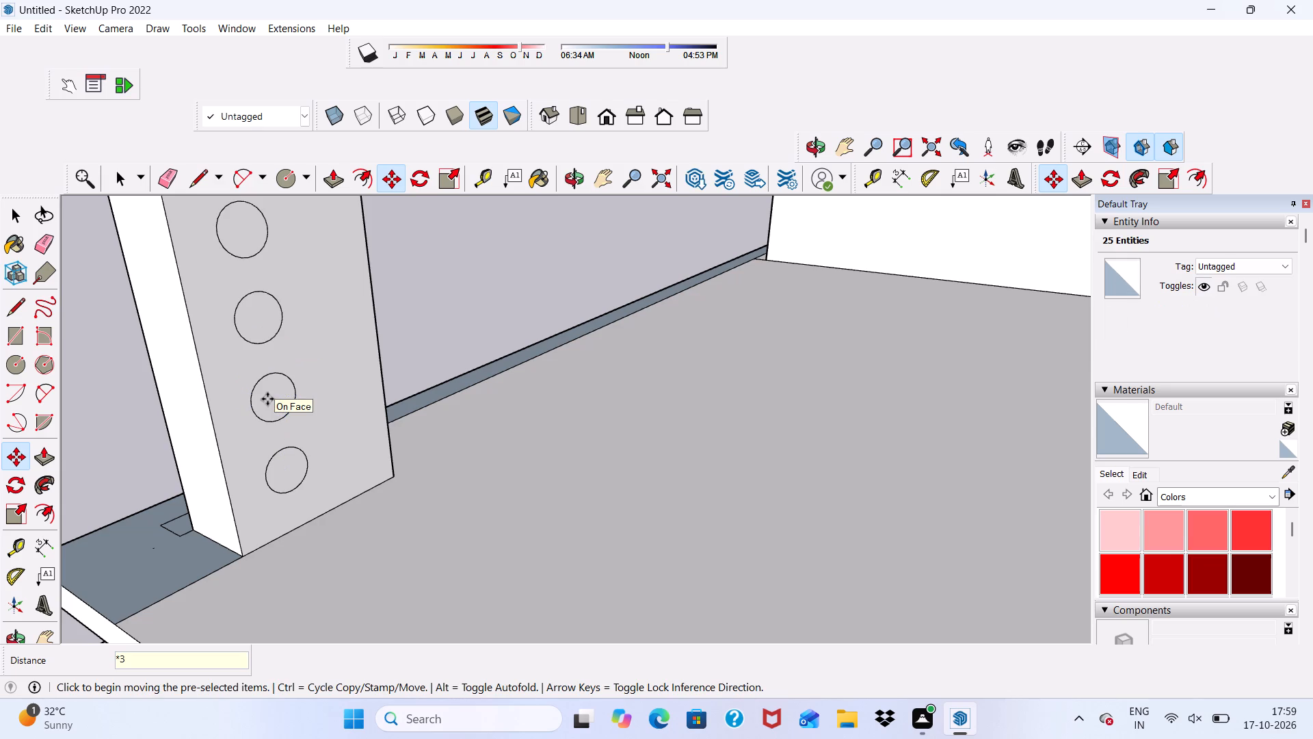
{"action": "key", "text": "space"}
Push/Pull the topmost circle on the corner column about 5' 10 5/16" across the opening toward the wall as a round rail.
{"action": "scroll", "coordinate": [267, 393], "scroll_direction": "down", "scroll_amount": 7}
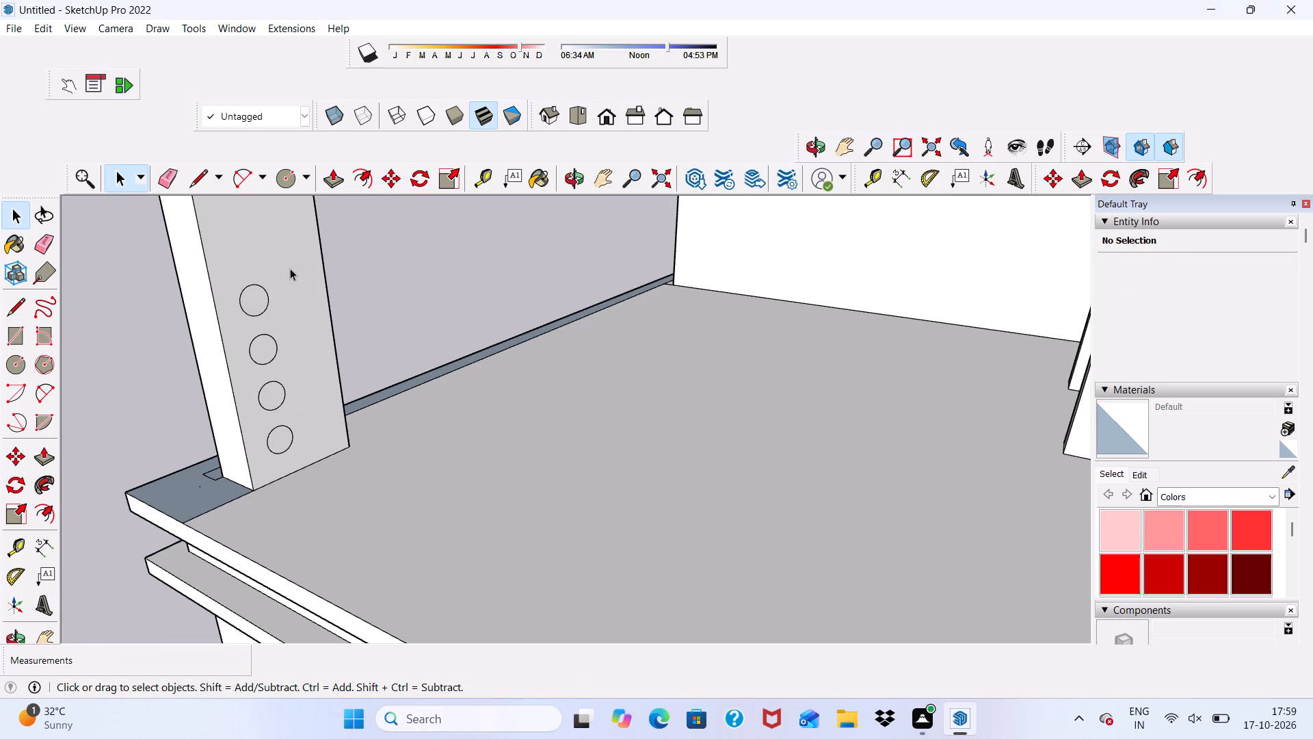
{"action": "left_click", "coordinate": [337, 181]}
{"action": "scroll", "coordinate": [337, 181], "scroll_direction": "down", "scroll_amount": 2}
{"action": "scroll", "coordinate": [272, 313], "scroll_direction": "up", "scroll_amount": 5}
{"action": "left_click", "coordinate": [271, 270]}
{"action": "scroll", "coordinate": [274, 276], "scroll_direction": "down", "scroll_amount": 8}
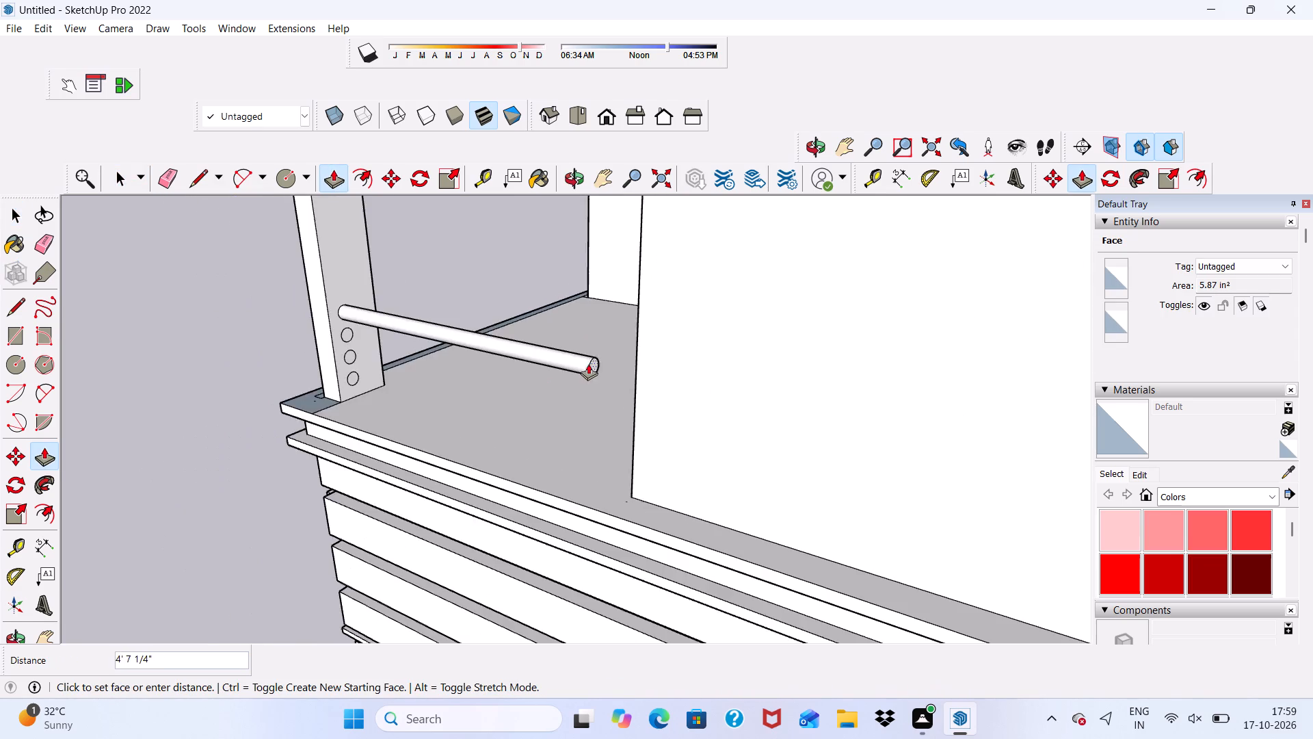
{"action": "scroll", "coordinate": [588, 363], "scroll_direction": "down", "scroll_amount": 2}
{"action": "middle_click_drag", "start_coordinate": [588, 363], "coordinate": [843, 389]}
{"action": "scroll", "coordinate": [780, 354], "scroll_direction": "up", "scroll_amount": 1}
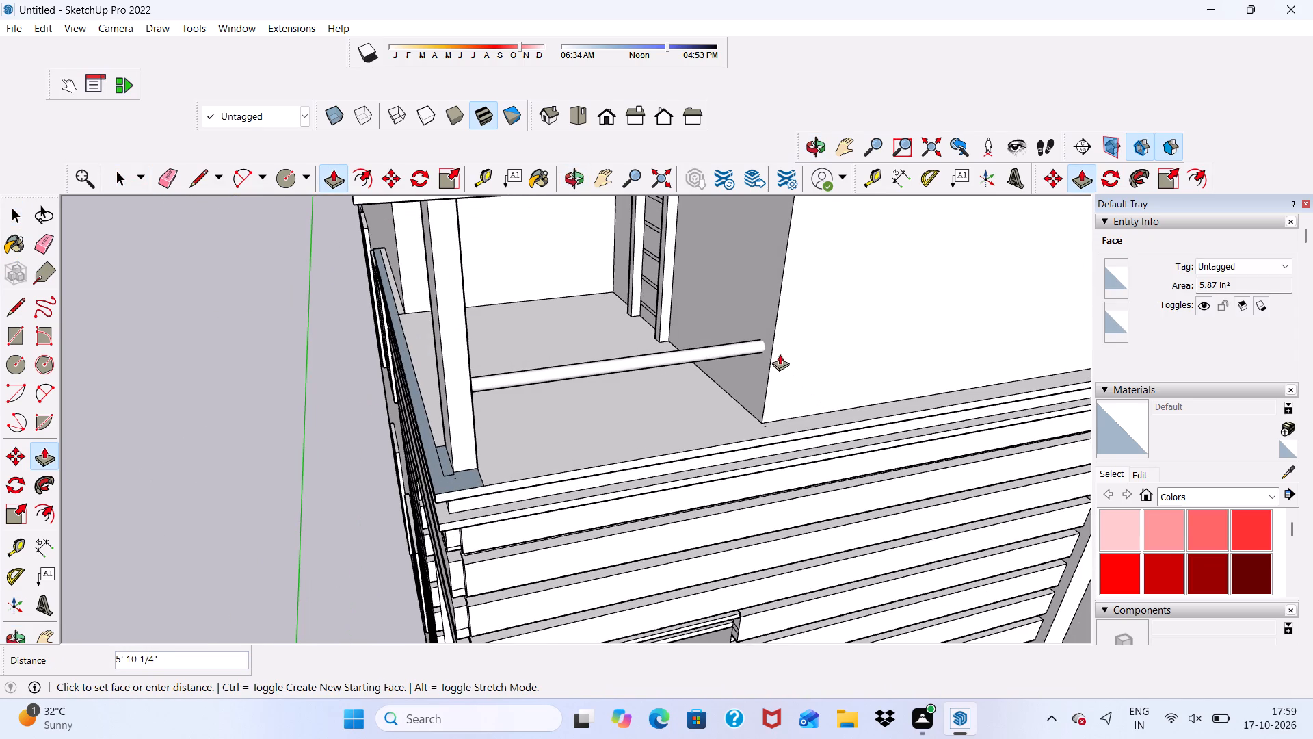
{"action": "left_click", "coordinate": [780, 352]}
Push/Pull the second circle from the top about 6' 1 5/16" toward the wall as the second round rail.
{"action": "middle_click_drag", "start_coordinate": [737, 359], "coordinate": [492, 422]}
{"action": "scroll", "coordinate": [269, 393], "scroll_direction": "up", "scroll_amount": 4}
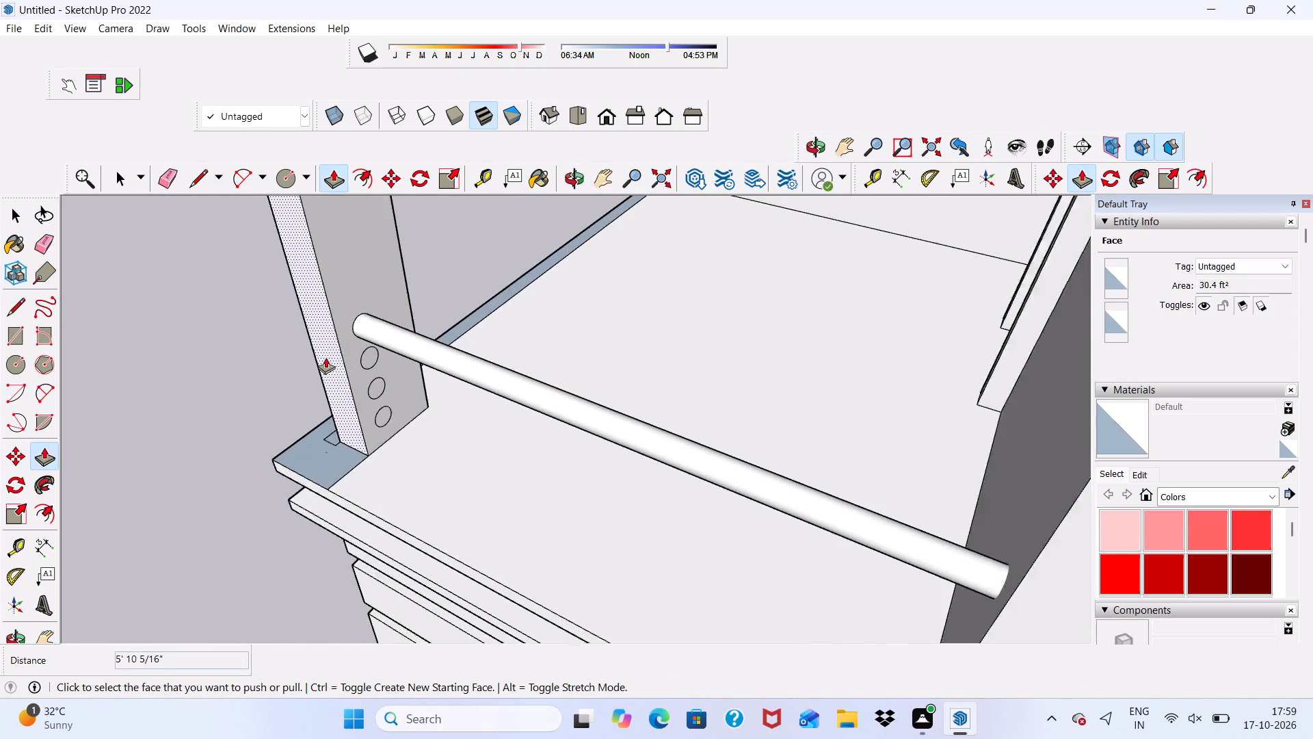
{"action": "scroll", "coordinate": [326, 357], "scroll_direction": "up", "scroll_amount": 2}
{"action": "left_click", "coordinate": [374, 359]}
{"action": "scroll", "coordinate": [377, 362], "scroll_direction": "down", "scroll_amount": 8}
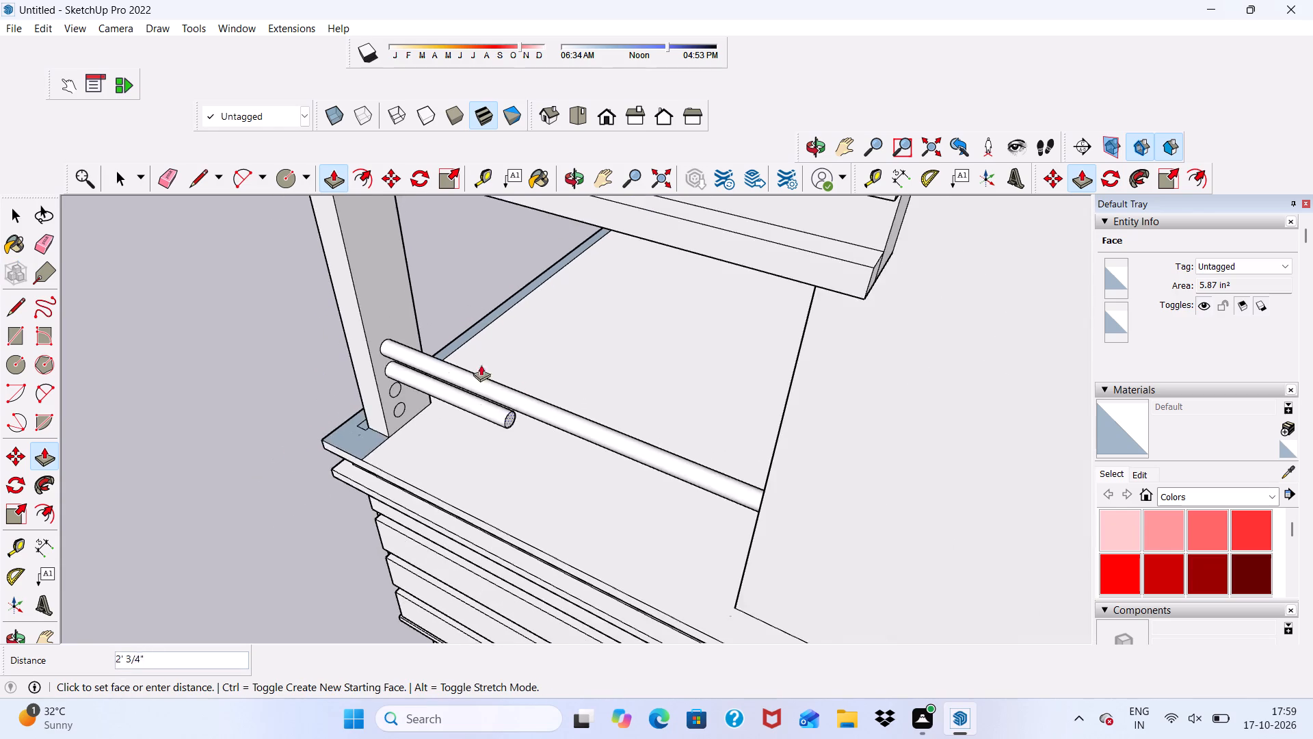
{"action": "scroll", "coordinate": [481, 365], "scroll_direction": "down", "scroll_amount": 5}
{"action": "middle_click_drag", "start_coordinate": [449, 388], "coordinate": [700, 371]}
{"action": "scroll", "coordinate": [739, 369], "scroll_direction": "up", "scroll_amount": 4}
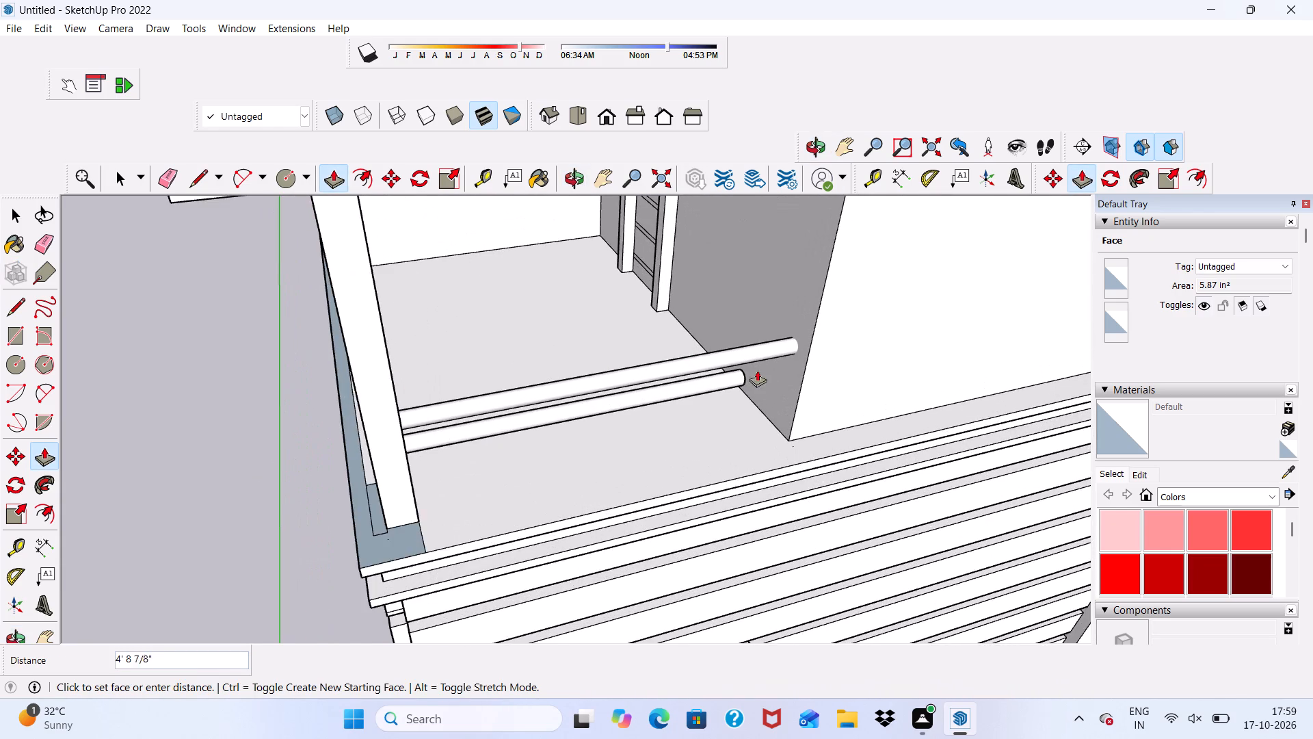
{"action": "scroll", "coordinate": [785, 367], "scroll_direction": "up", "scroll_amount": 2}
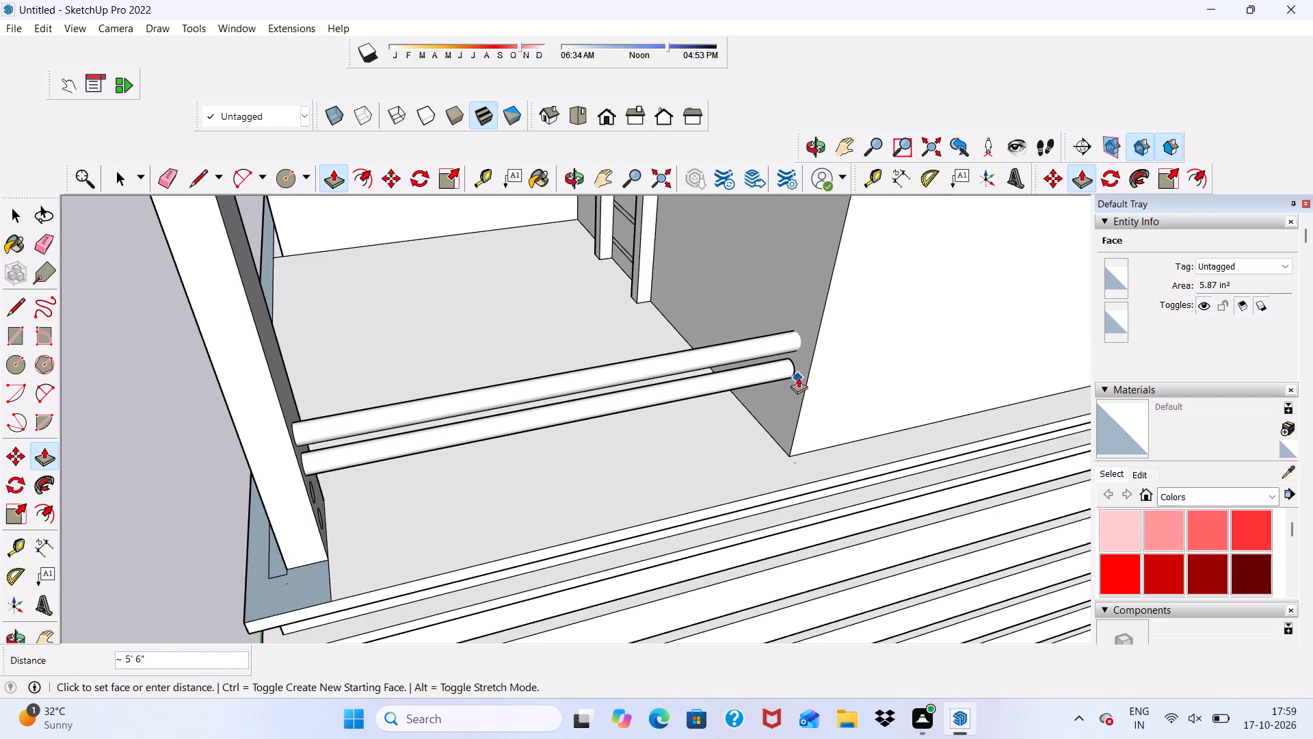
{"action": "left_click", "coordinate": [830, 341]}
Push/Pull the third circle from the top about 6' toward the wall as the third round rail.
{"action": "scroll", "coordinate": [811, 358], "scroll_direction": "down", "scroll_amount": 2}
{"action": "middle_click_drag", "start_coordinate": [802, 373], "coordinate": [619, 301]}
{"action": "scroll", "coordinate": [265, 432], "scroll_direction": "up", "scroll_amount": 4}
{"action": "scroll", "coordinate": [258, 371], "scroll_direction": "down", "scroll_amount": 3}
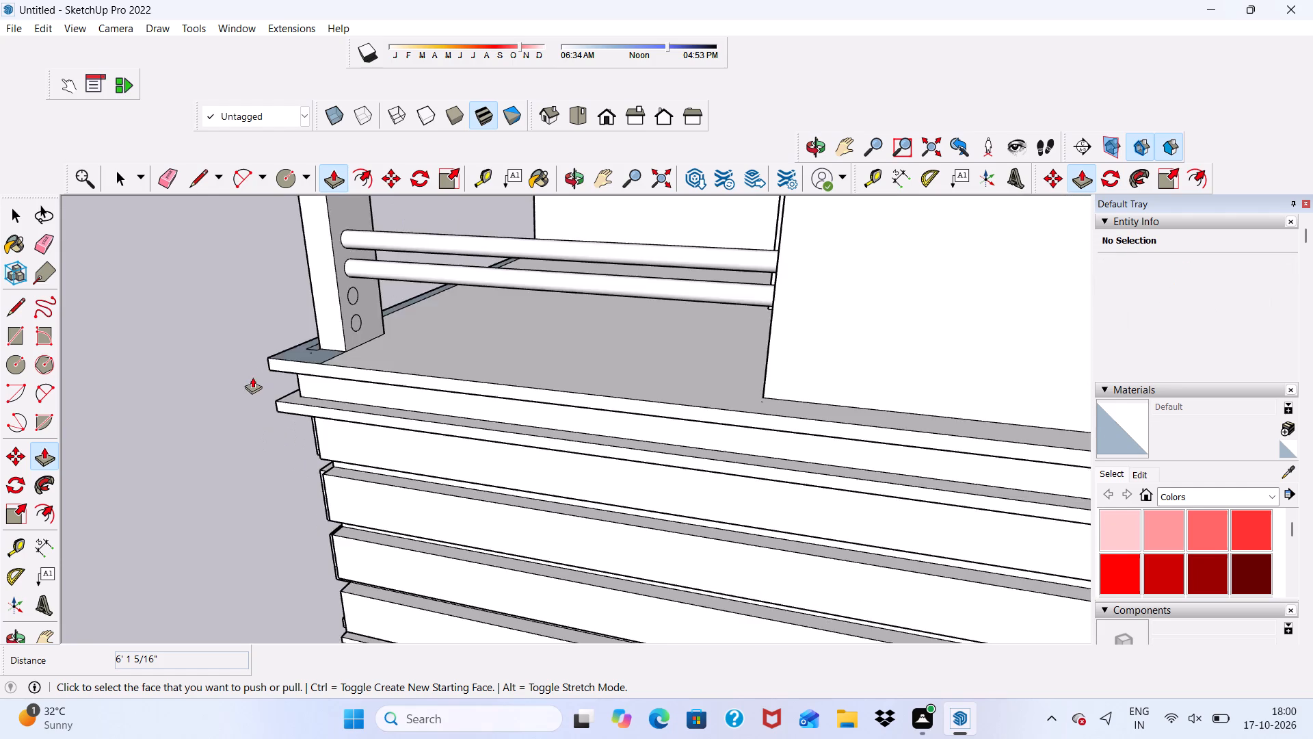
{"action": "scroll", "coordinate": [252, 377], "scroll_direction": "down", "scroll_amount": 4}
{"action": "scroll", "coordinate": [300, 318], "scroll_direction": "up", "scroll_amount": 14}
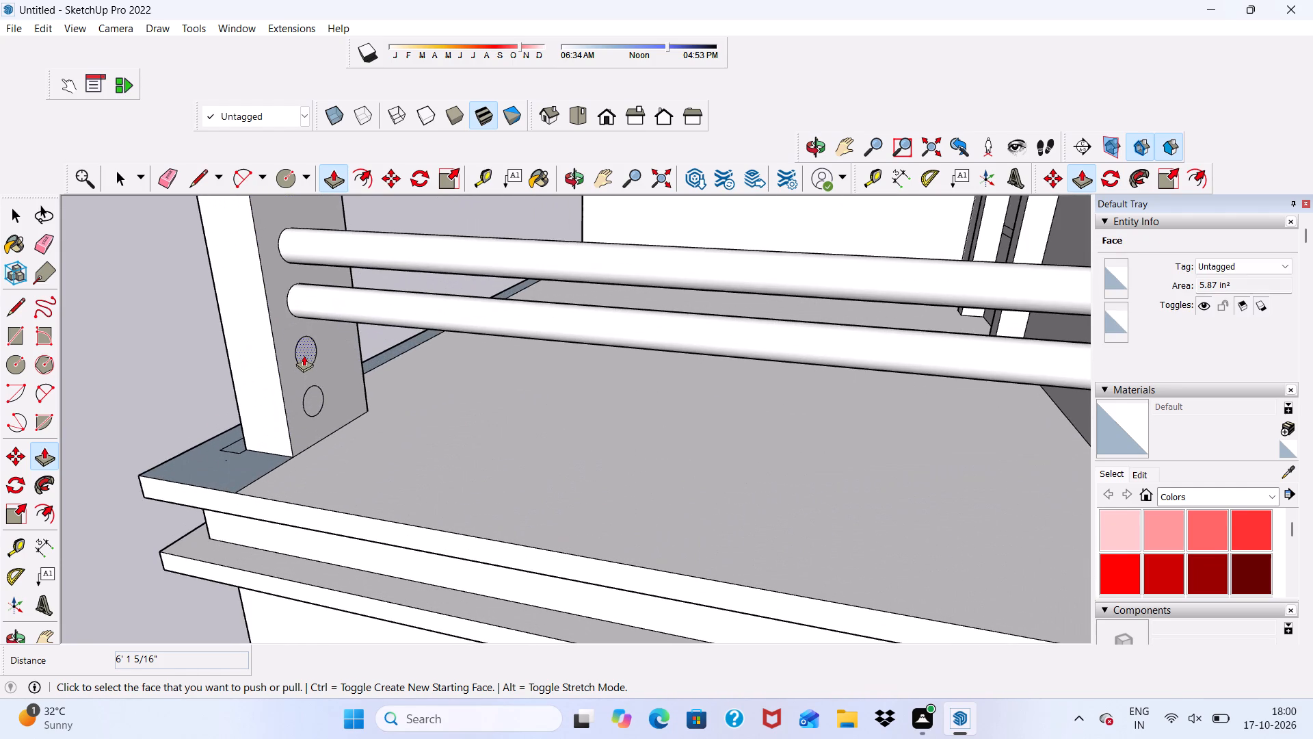
{"action": "left_click", "coordinate": [304, 355]}
{"action": "scroll", "coordinate": [311, 353], "scroll_direction": "down", "scroll_amount": 11}
{"action": "middle_click_drag", "start_coordinate": [453, 345], "coordinate": [622, 352]}
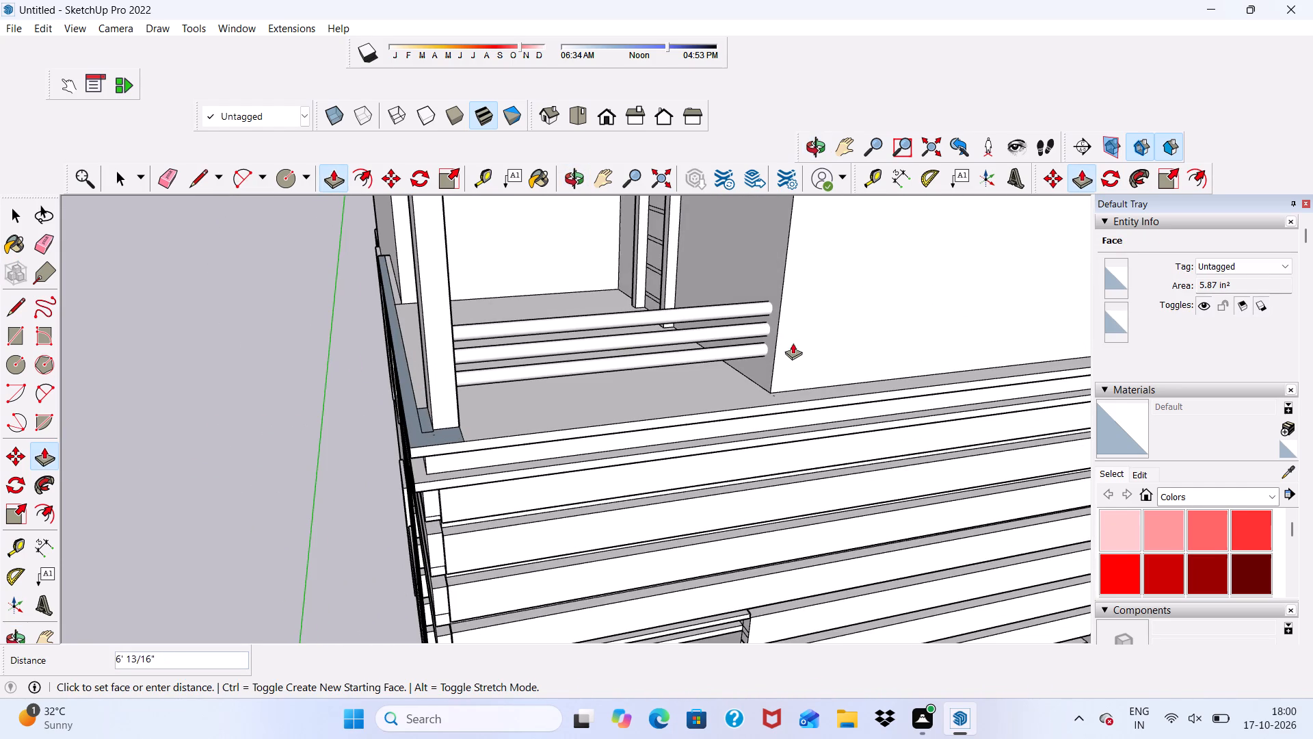
{"action": "left_click", "coordinate": [791, 332]}
Push/Pull the lowest circle on the corner column about 5' 10 1/16" toward the wall as the fourth round rail.
{"action": "middle_click_drag", "start_coordinate": [767, 352], "coordinate": [557, 335]}
{"action": "scroll", "coordinate": [388, 389], "scroll_direction": "up", "scroll_amount": 9}
{"action": "left_click", "coordinate": [384, 332]}
{"action": "scroll", "coordinate": [688, 348], "scroll_direction": "down", "scroll_amount": 9}
{"action": "middle_click_drag", "start_coordinate": [598, 331], "coordinate": [685, 350]}
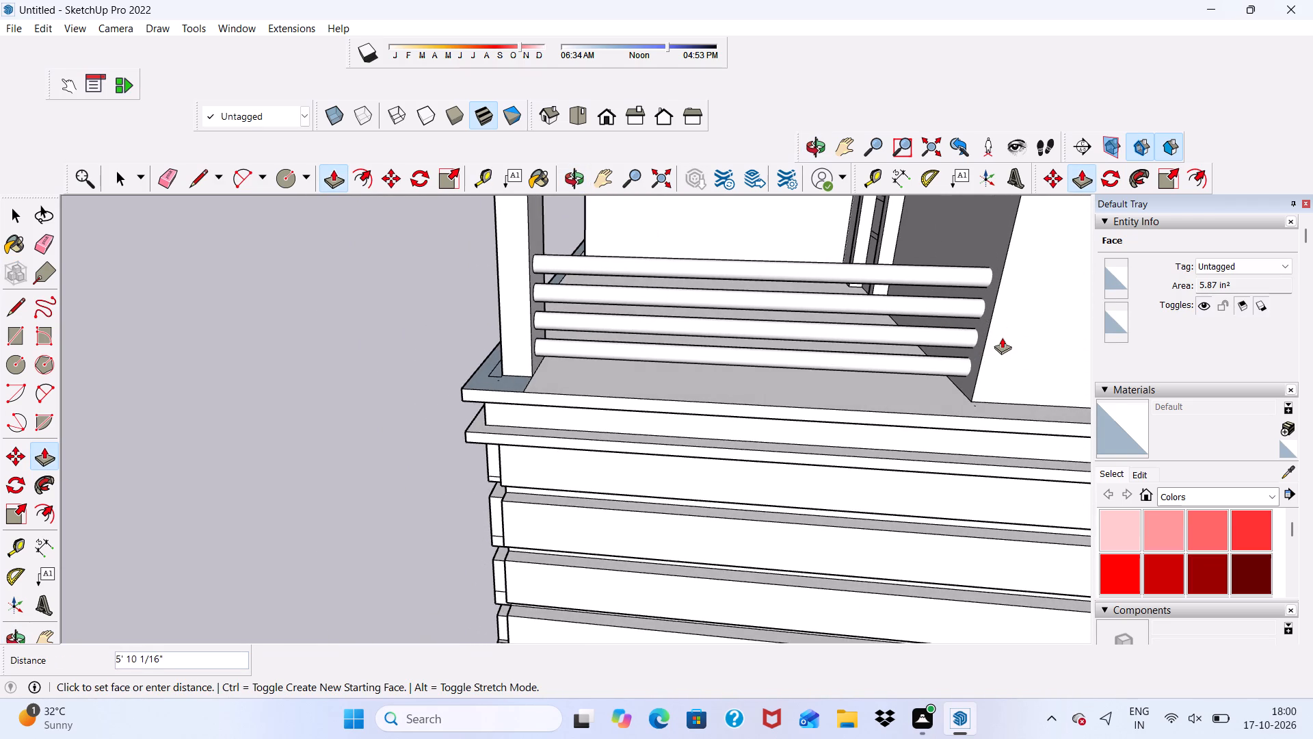
{"action": "left_click", "coordinate": [1002, 337]}
{"action": "key", "text": "space"}
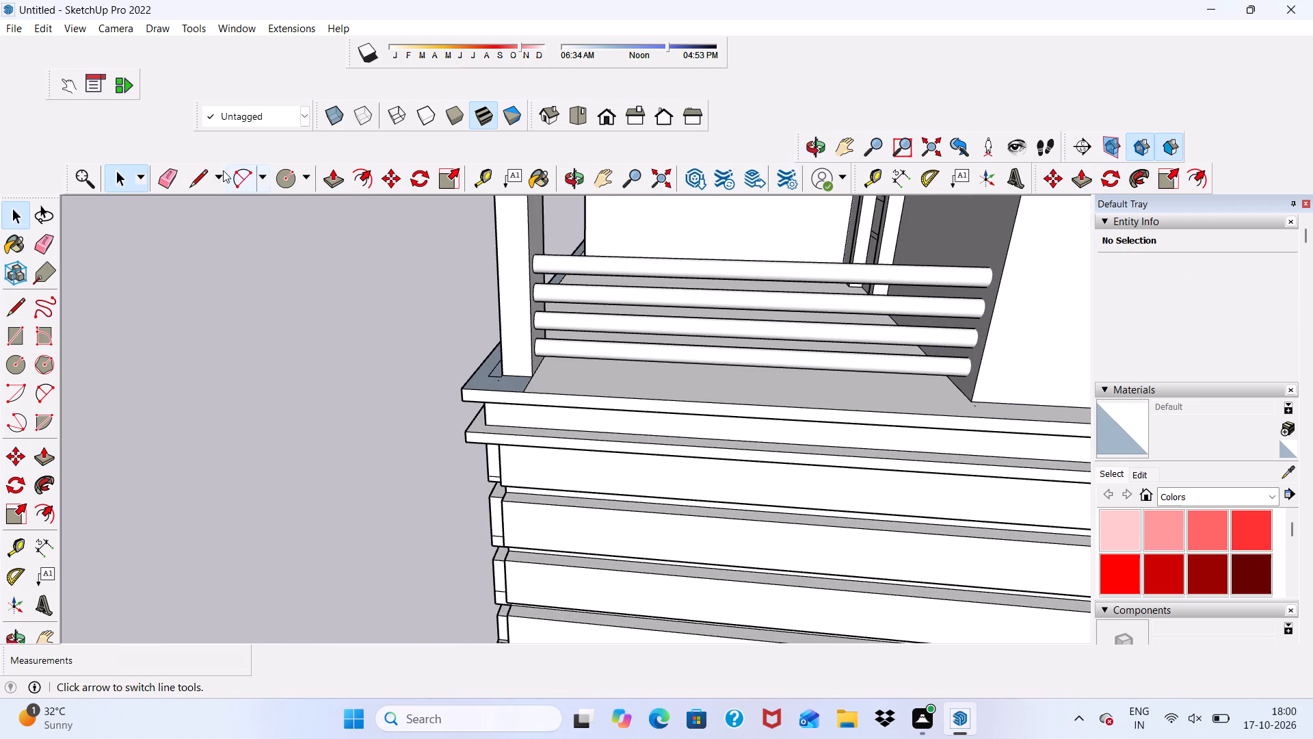
Draw a circle of about 7 in² on the top-floor balcony floor beside the lowest rail, near the corner column.
{"action": "left_click", "coordinate": [288, 179]}
{"action": "middle_click_drag", "start_coordinate": [591, 294], "coordinate": [582, 376]}
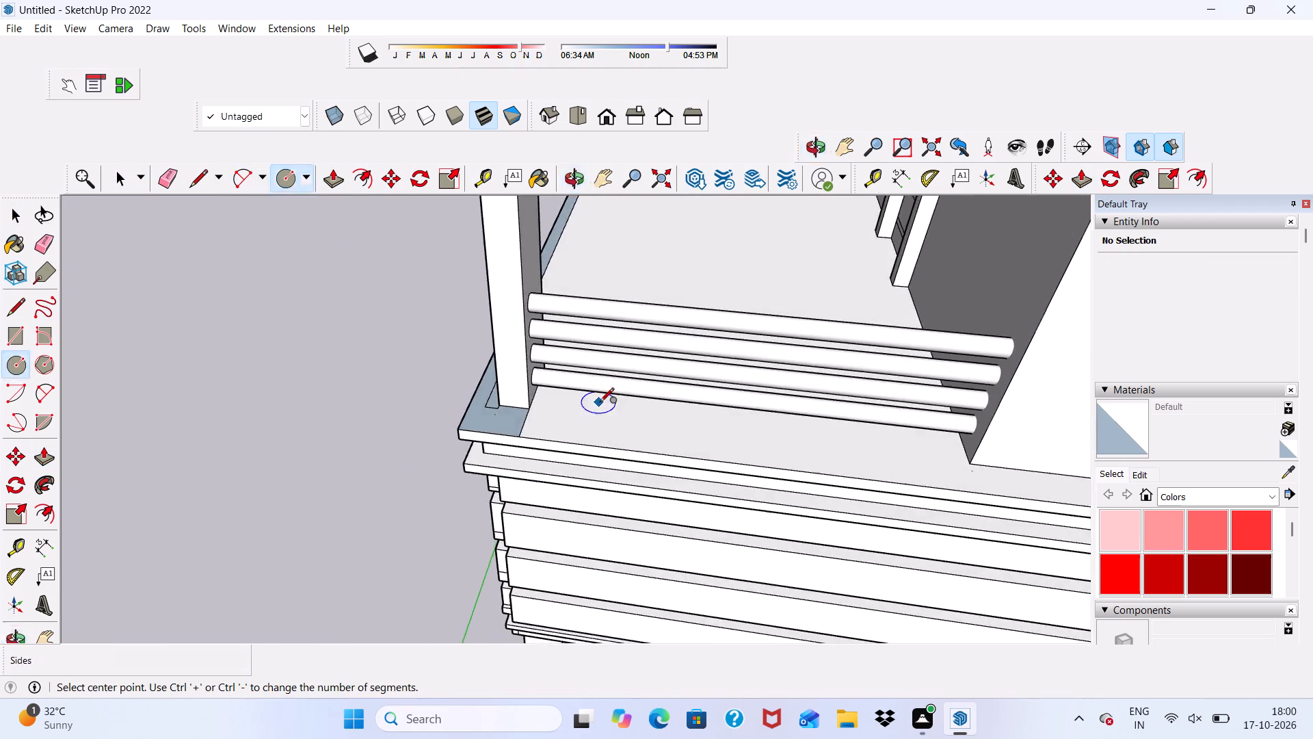
{"action": "scroll", "coordinate": [600, 403], "scroll_direction": "up", "scroll_amount": 9}
{"action": "left_click", "coordinate": [643, 399]}
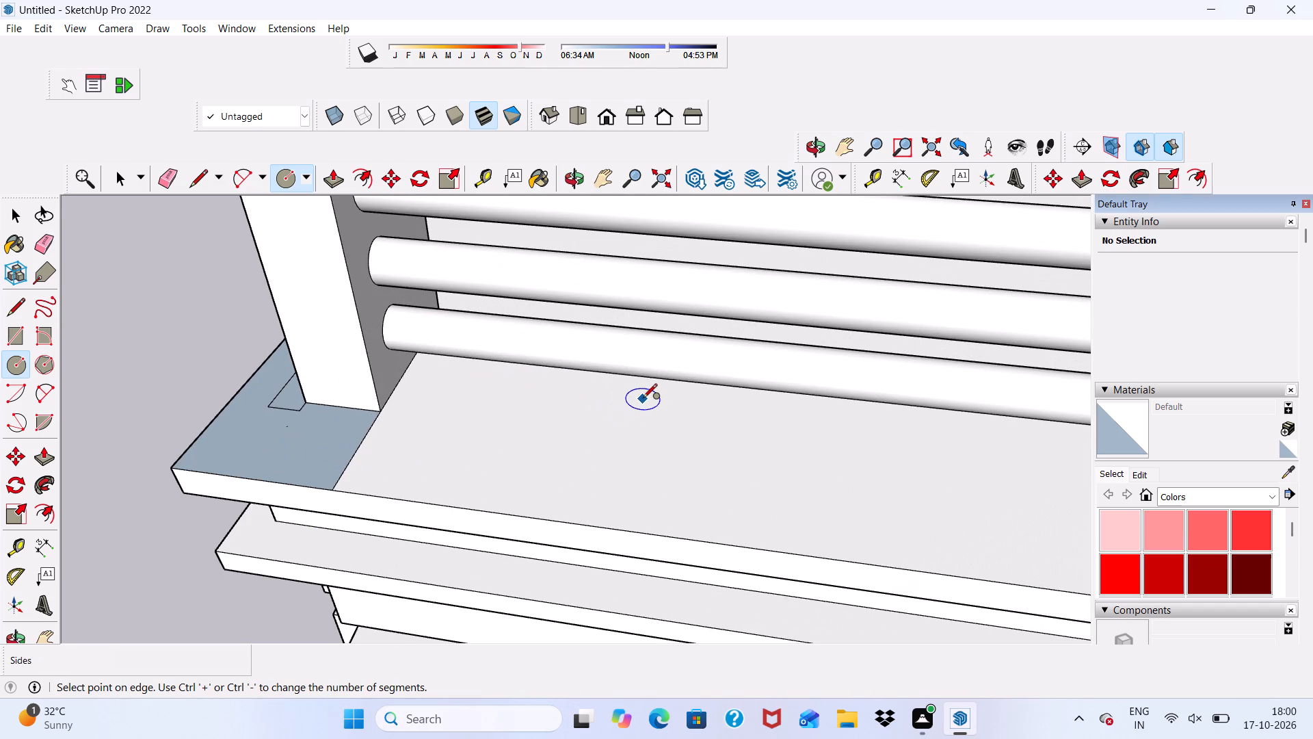
{"action": "left_click", "coordinate": [648, 385]}
{"action": "key", "text": "space"}
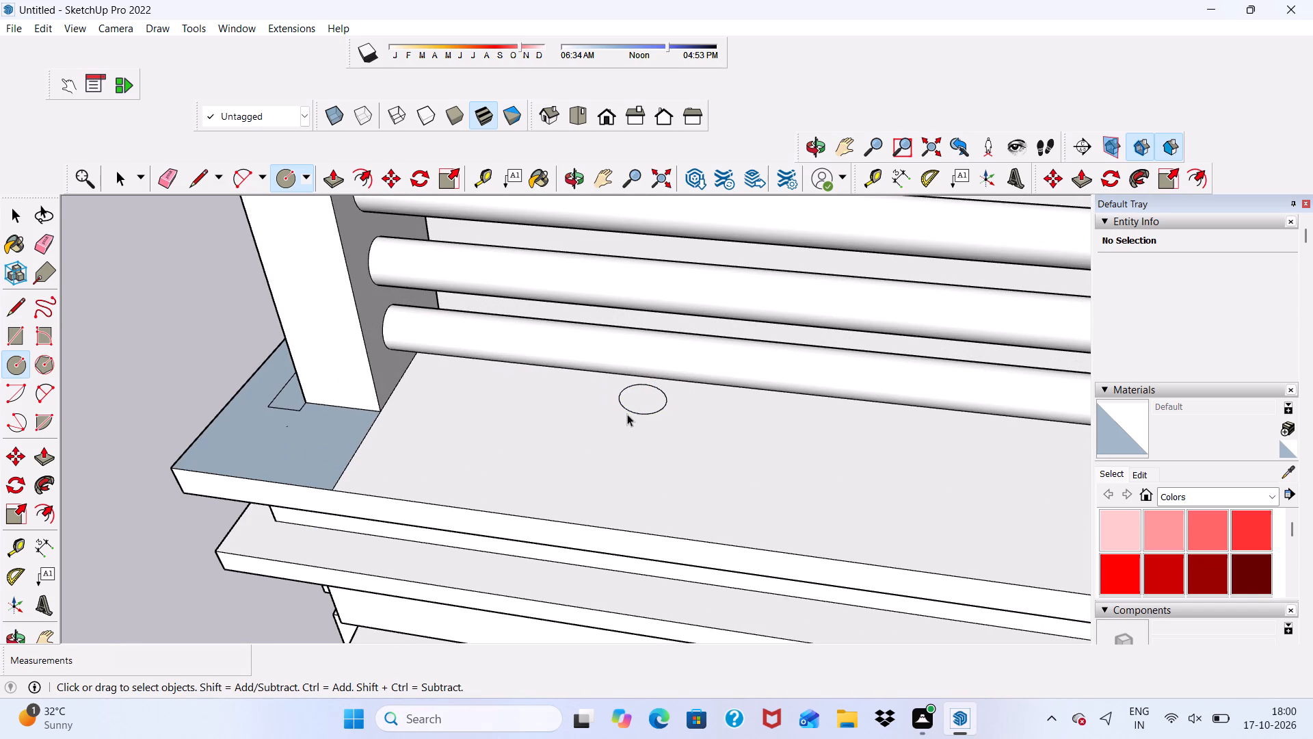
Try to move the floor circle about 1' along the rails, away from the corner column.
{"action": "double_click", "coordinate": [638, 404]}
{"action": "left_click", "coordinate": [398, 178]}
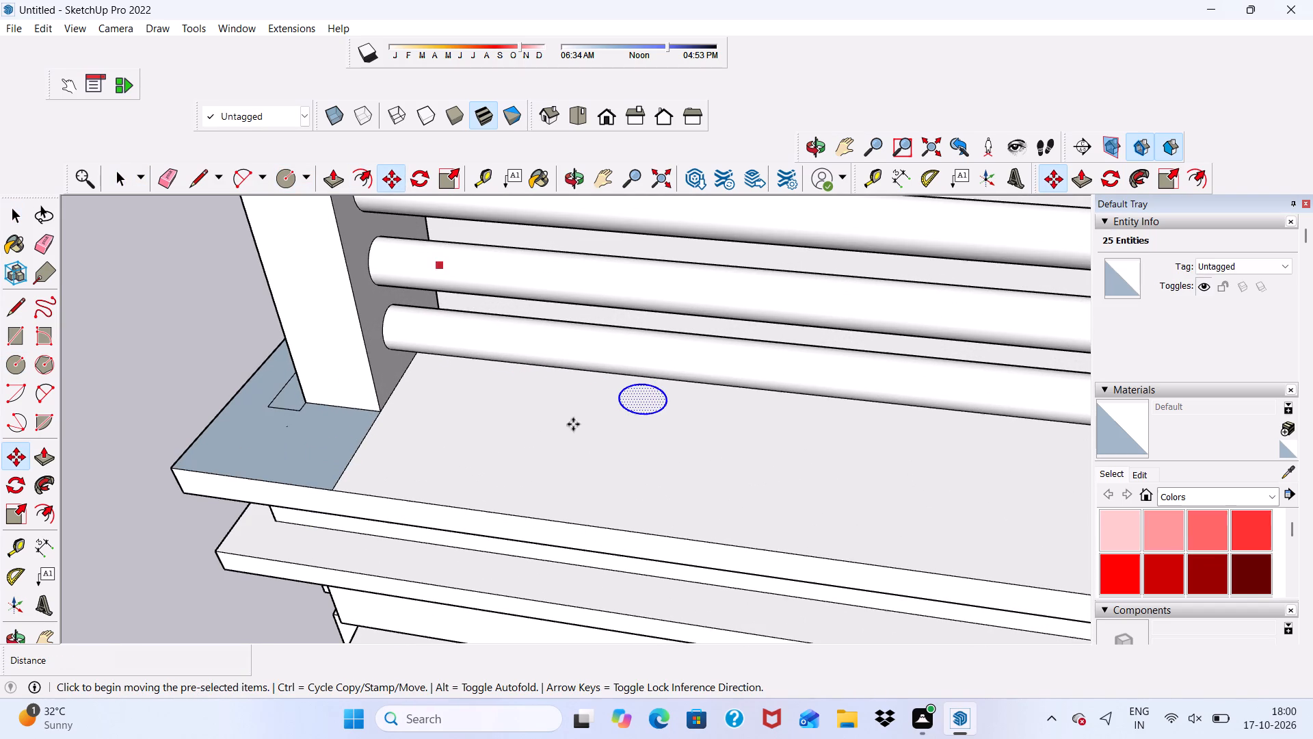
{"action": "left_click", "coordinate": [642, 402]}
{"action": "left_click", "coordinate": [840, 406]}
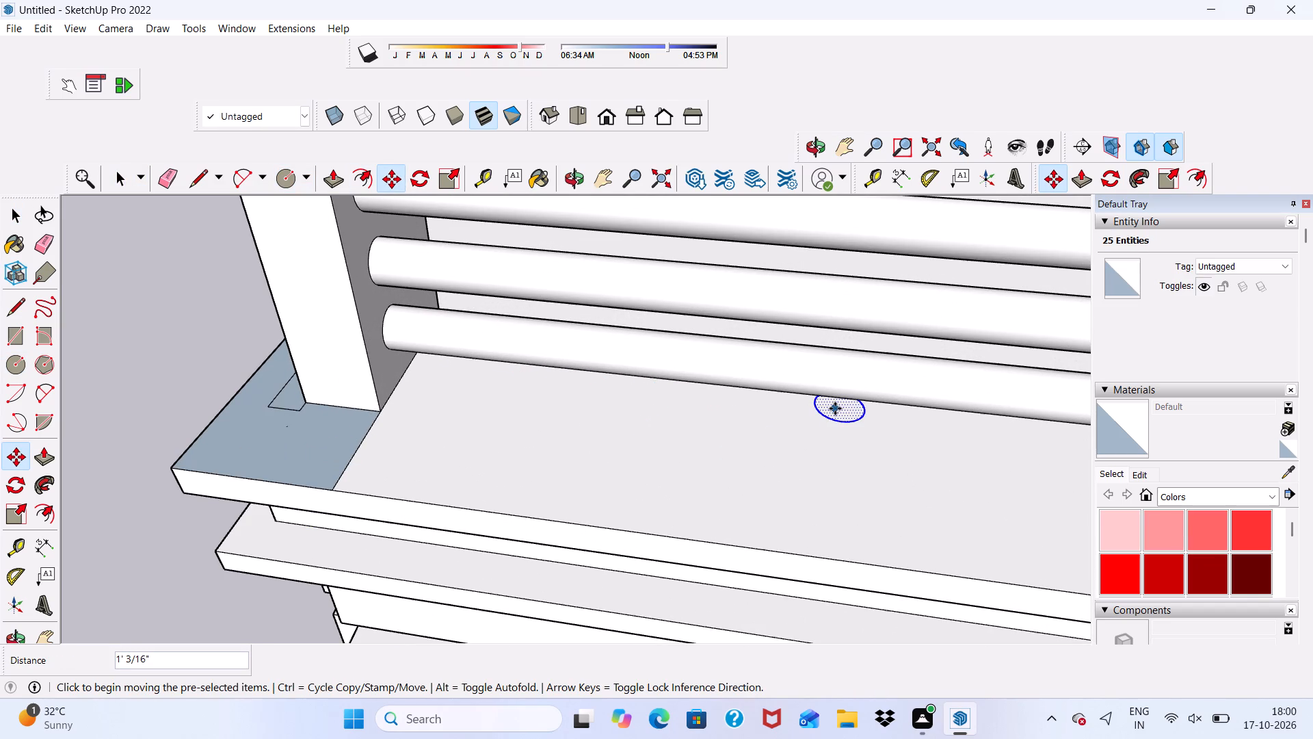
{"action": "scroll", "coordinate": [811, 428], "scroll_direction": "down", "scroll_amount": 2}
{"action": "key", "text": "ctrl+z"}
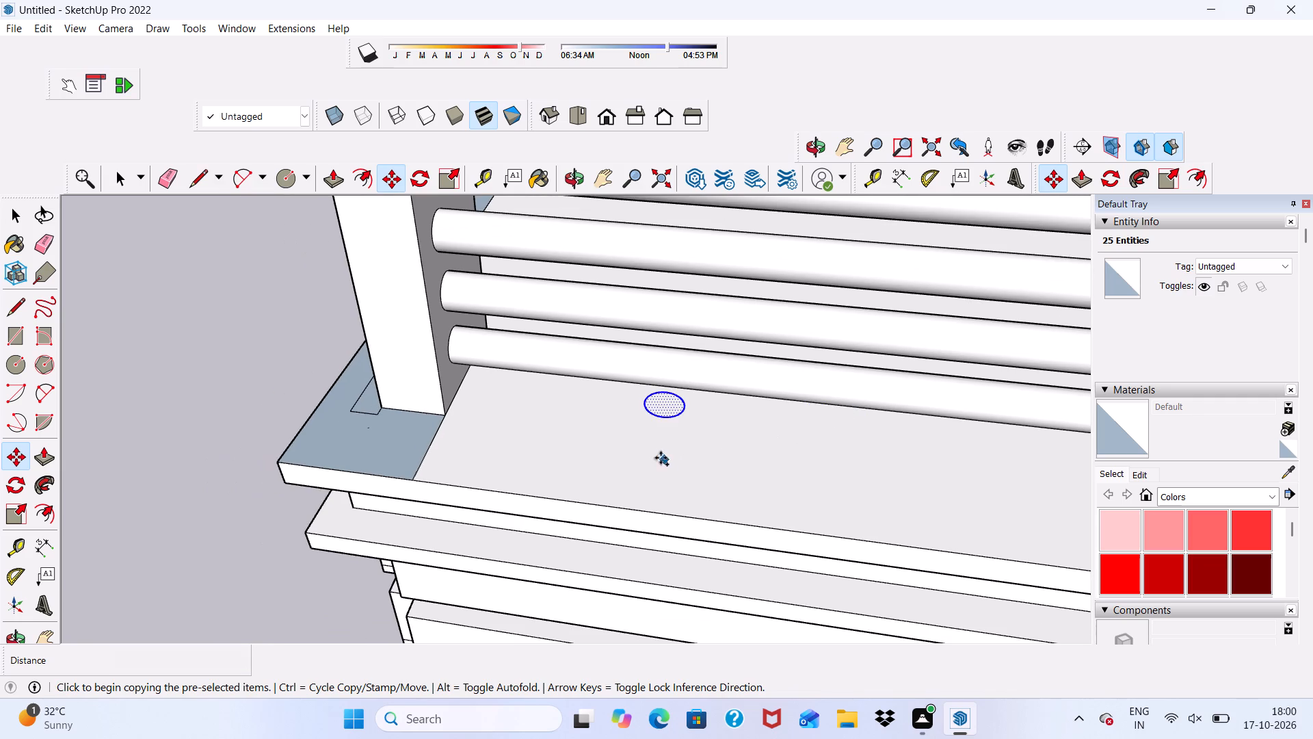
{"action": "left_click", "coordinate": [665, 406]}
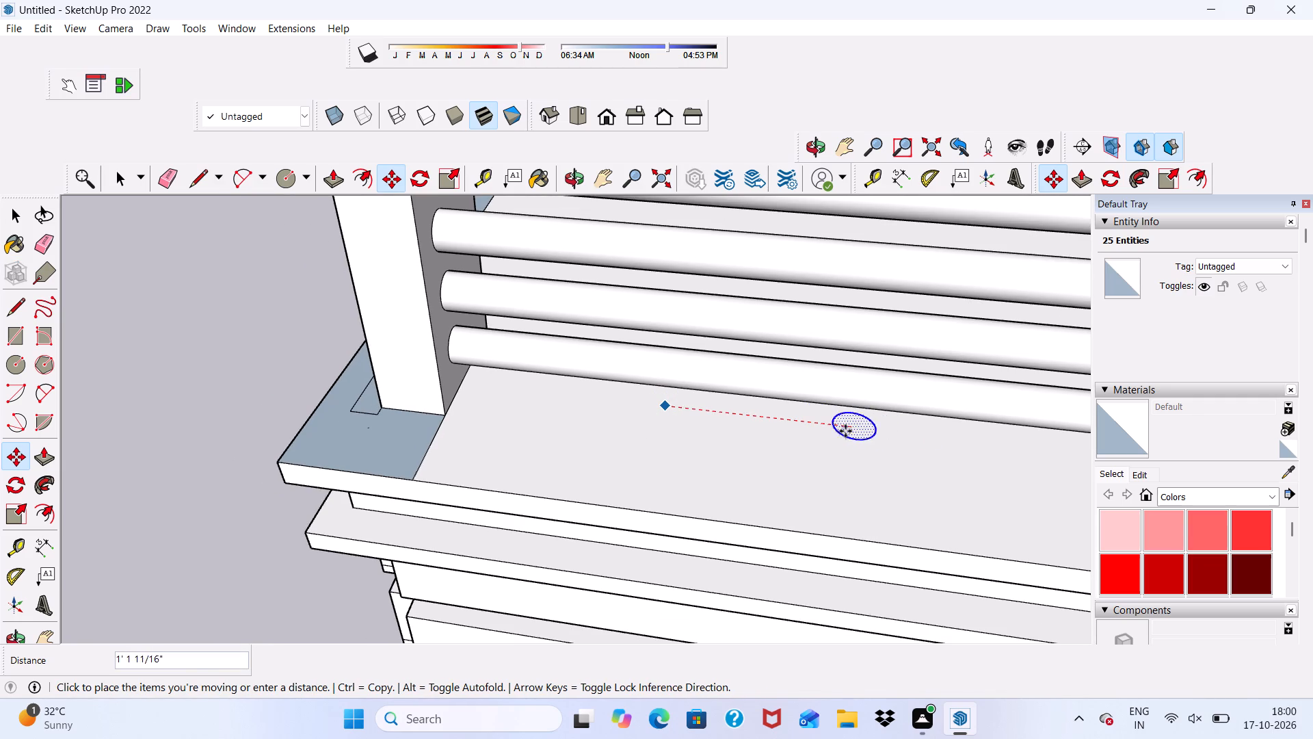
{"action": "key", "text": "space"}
Copy the floor circle about 2' 8 3/16" along the rails toward the wall.
{"action": "left_click", "coordinate": [668, 402]}
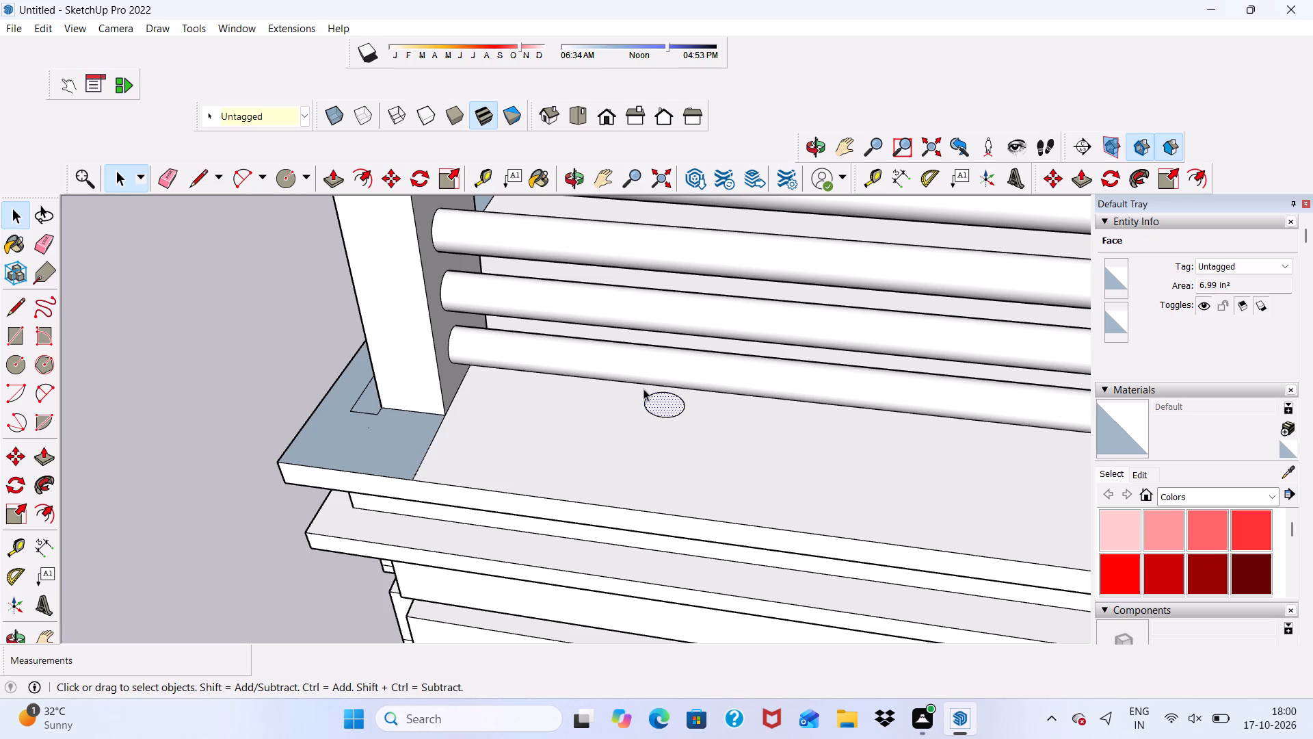
{"action": "double_click", "coordinate": [674, 399]}
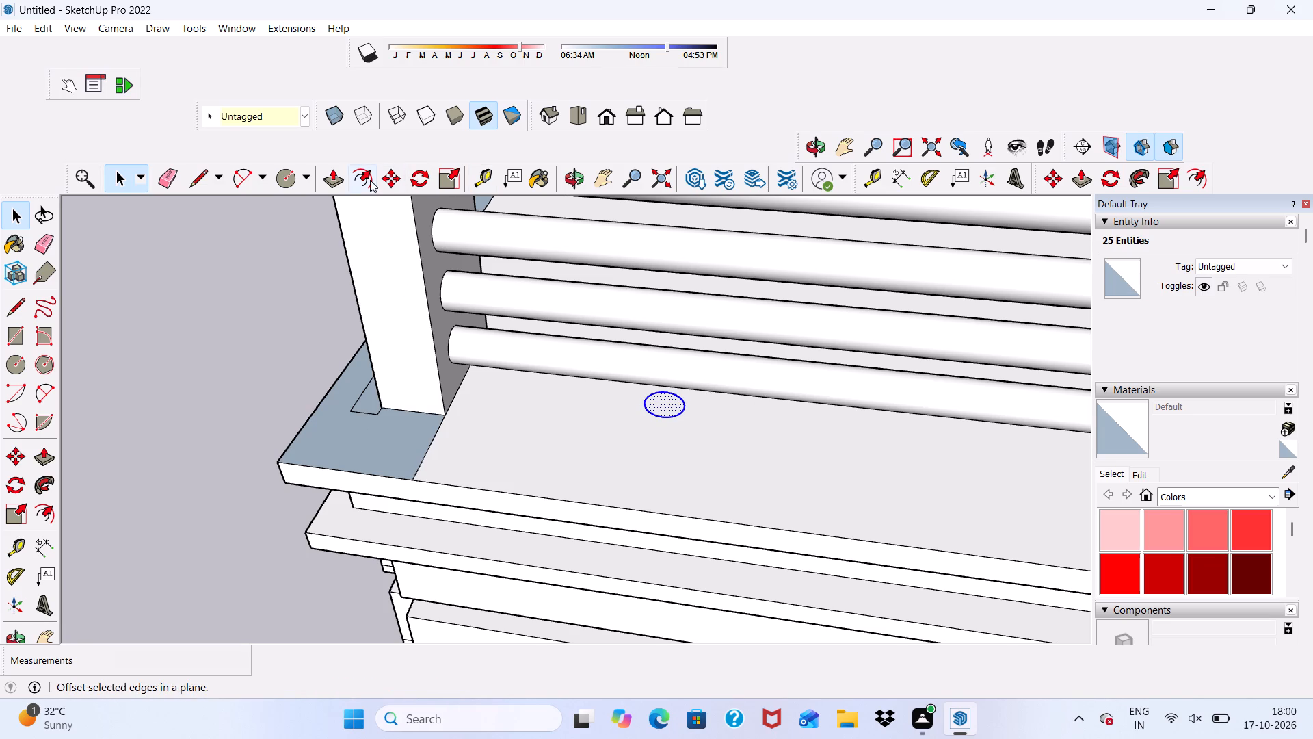
{"action": "left_click", "coordinate": [386, 178]}
{"action": "left_click", "coordinate": [668, 399]}
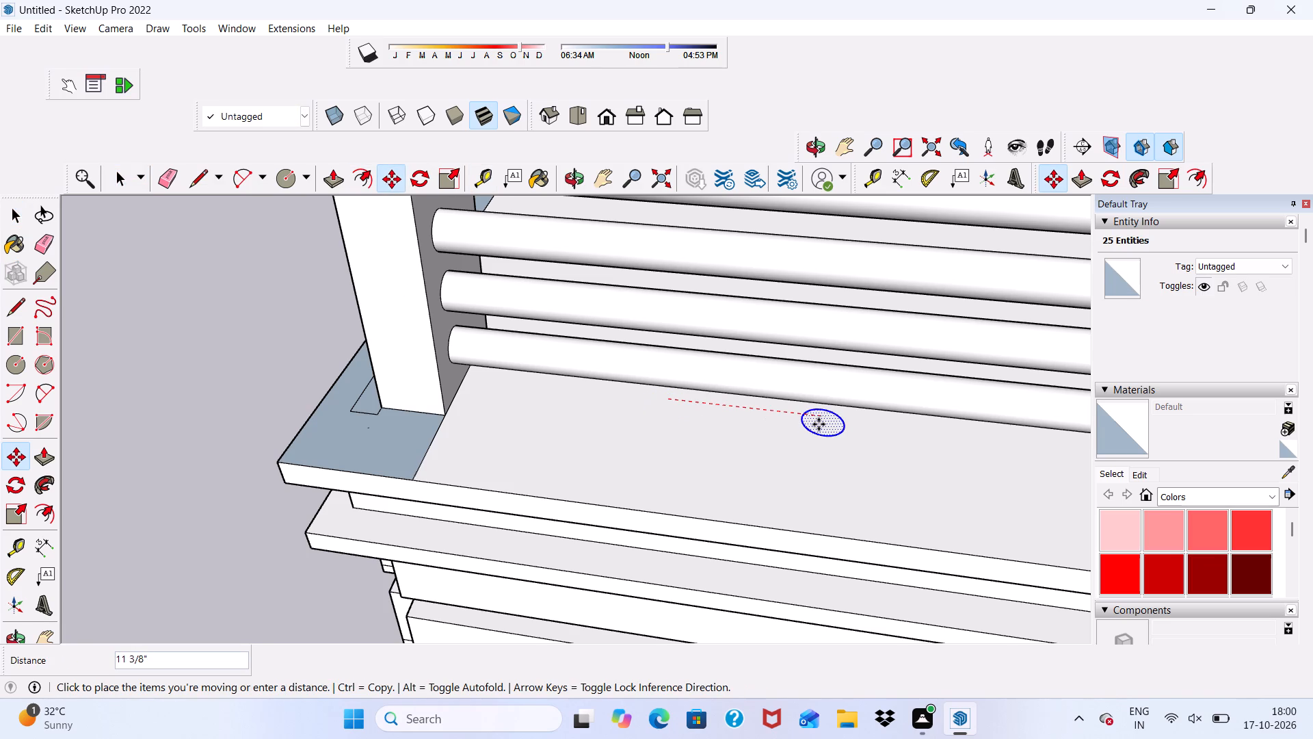
{"action": "scroll", "coordinate": [669, 431], "scroll_direction": "down", "scroll_amount": 5}
{"action": "scroll", "coordinate": [738, 406], "scroll_direction": "down", "scroll_amount": 3}
{"action": "scroll", "coordinate": [890, 446], "scroll_direction": "up", "scroll_amount": 3}
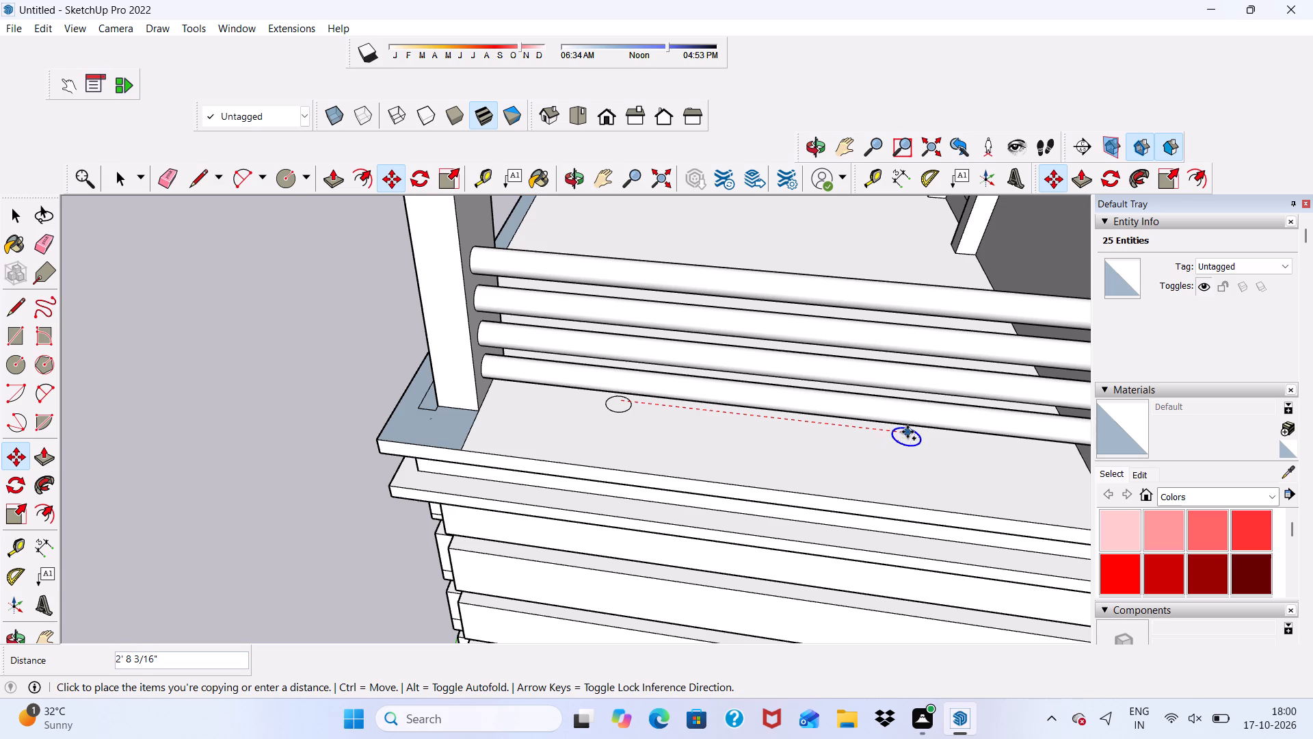
{"action": "left_click", "coordinate": [907, 432]}
{"action": "key", "text": "space"}
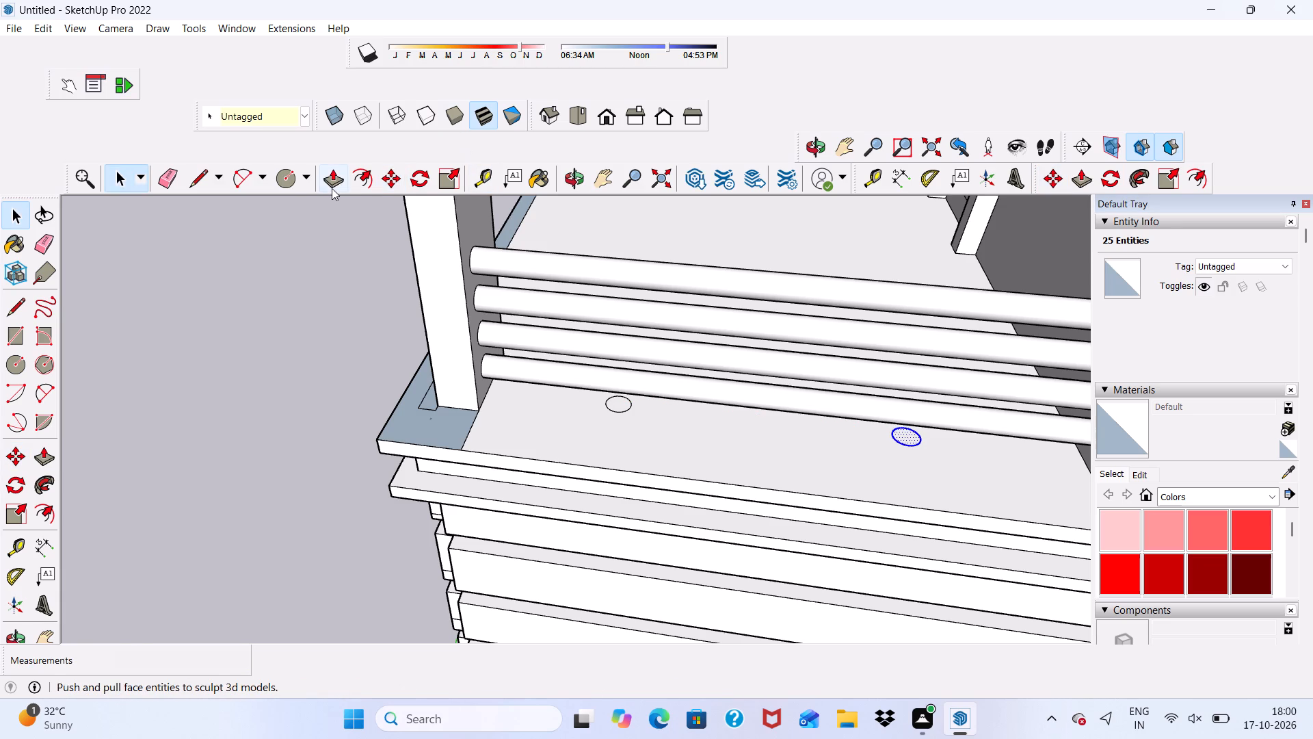
Push/Pull the copied floor circle up 1' 7 1/4" through the four rails as a round post.
{"action": "left_click", "coordinate": [332, 188]}
{"action": "scroll", "coordinate": [959, 458], "scroll_direction": "up", "scroll_amount": 3}
{"action": "scroll", "coordinate": [914, 398], "scroll_direction": "up", "scroll_amount": 4}
{"action": "left_click", "coordinate": [892, 453]}
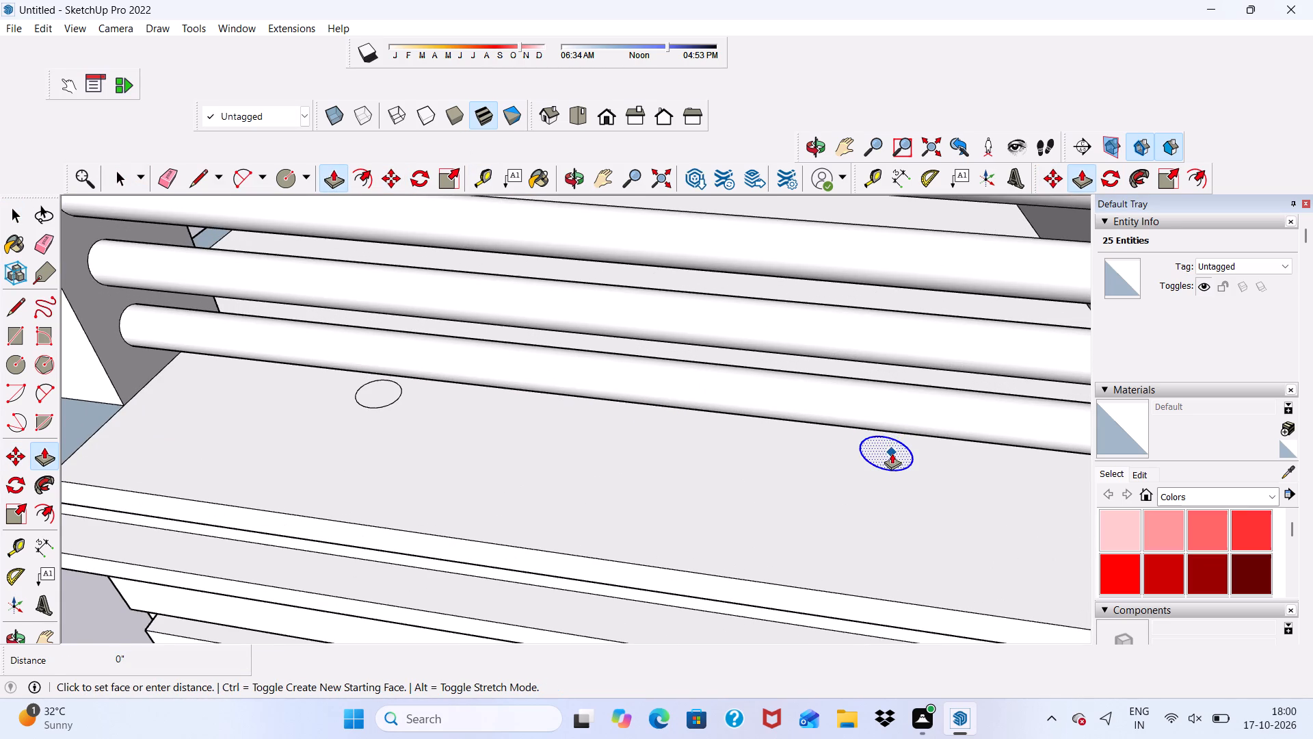
{"action": "scroll", "coordinate": [889, 383], "scroll_direction": "down", "scroll_amount": 15}
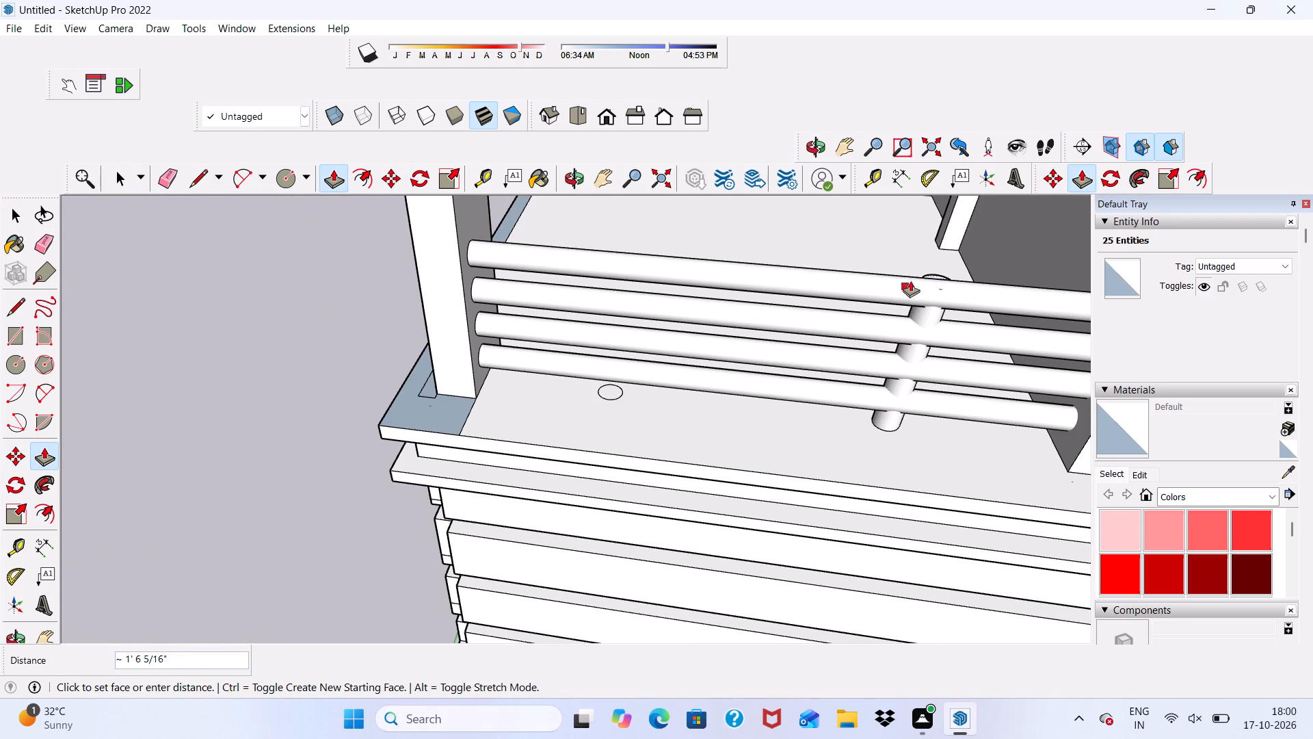
{"action": "left_click", "coordinate": [943, 274]}
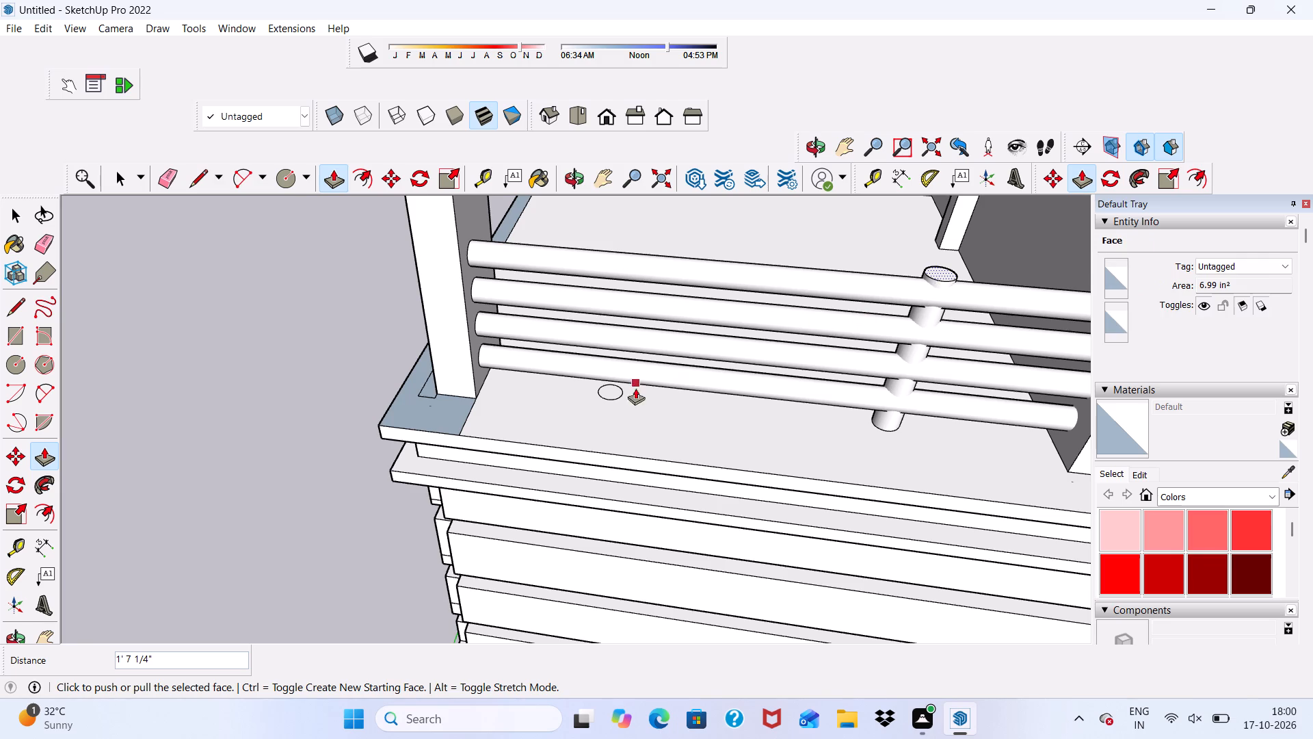
Push/Pull the floor circle near the corner column up 1' 7 1/4", level with the other round post.
{"action": "scroll", "coordinate": [626, 388], "scroll_direction": "up", "scroll_amount": 7}
{"action": "key", "text": "space"}
{"action": "left_click", "coordinate": [605, 399]}
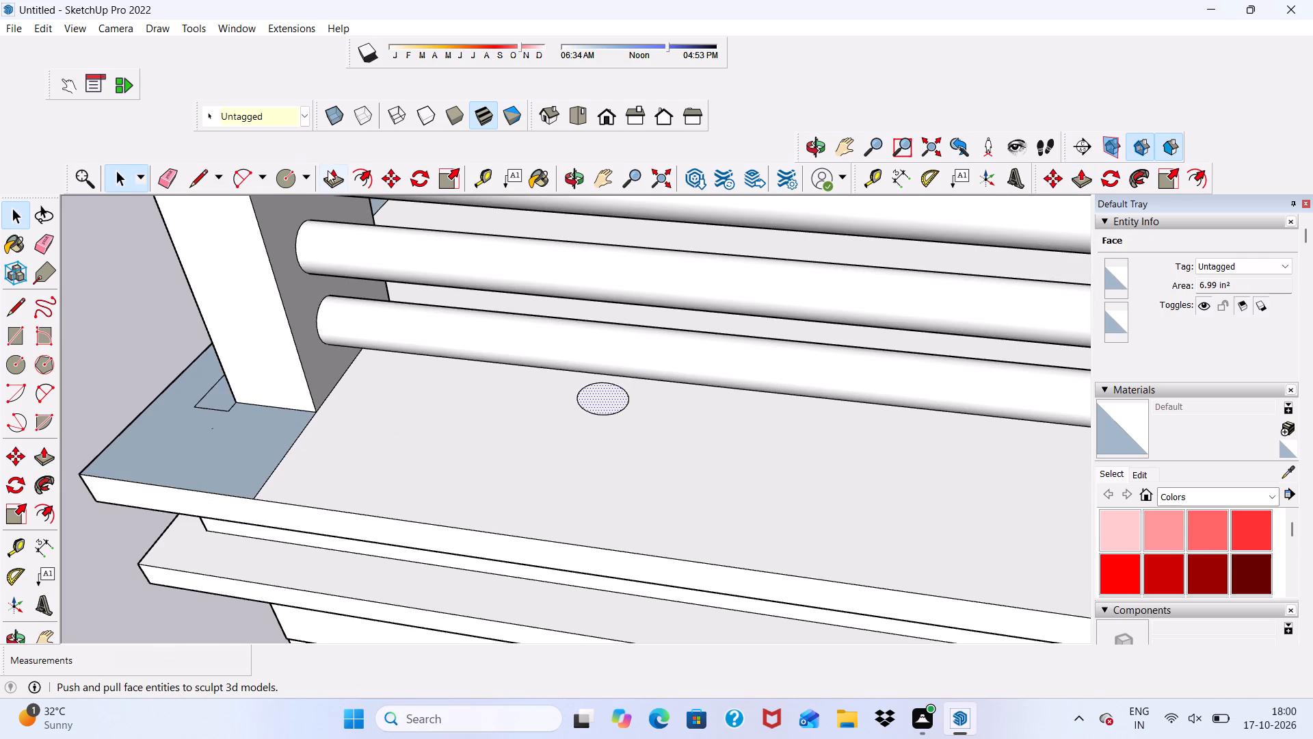
{"action": "left_click", "coordinate": [326, 172]}
{"action": "left_click", "coordinate": [589, 399]}
{"action": "scroll", "coordinate": [632, 298], "scroll_direction": "down", "scroll_amount": 7}
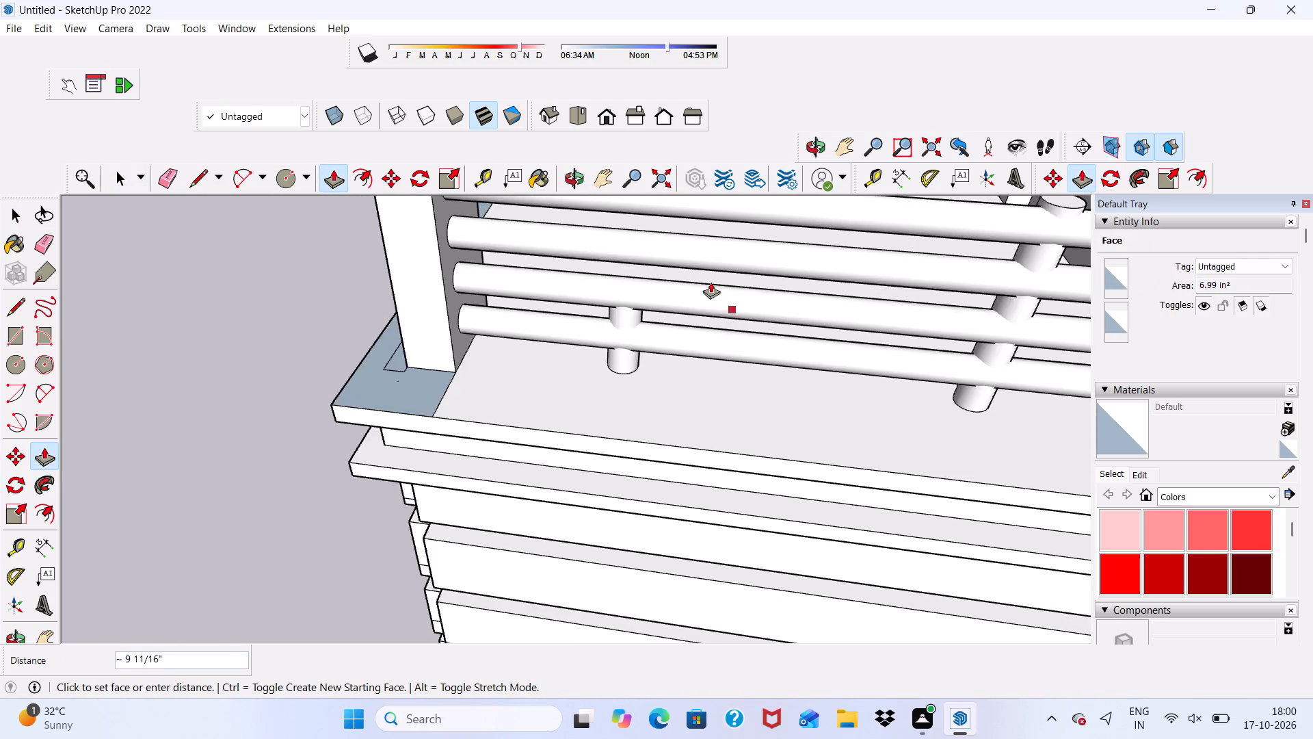
{"action": "scroll", "coordinate": [711, 282], "scroll_direction": "down", "scroll_amount": 10}
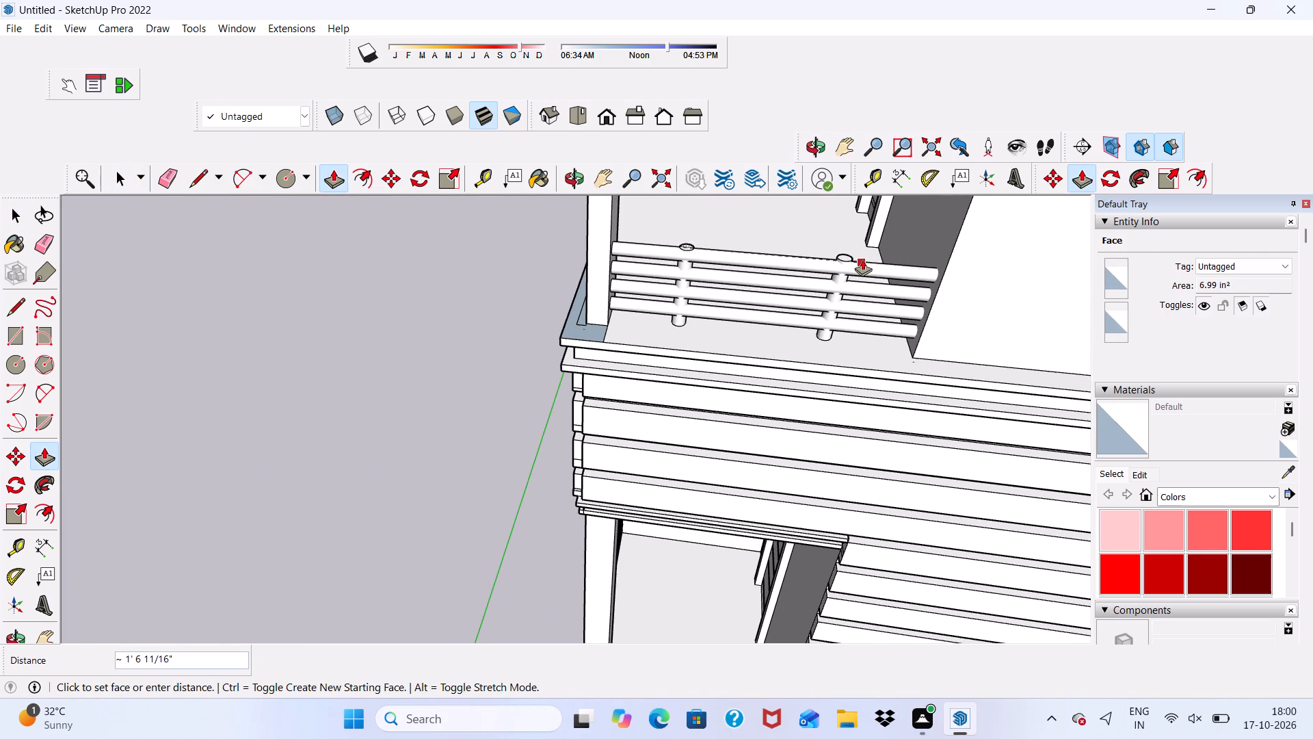
{"action": "scroll", "coordinate": [862, 260], "scroll_direction": "up", "scroll_amount": 4}
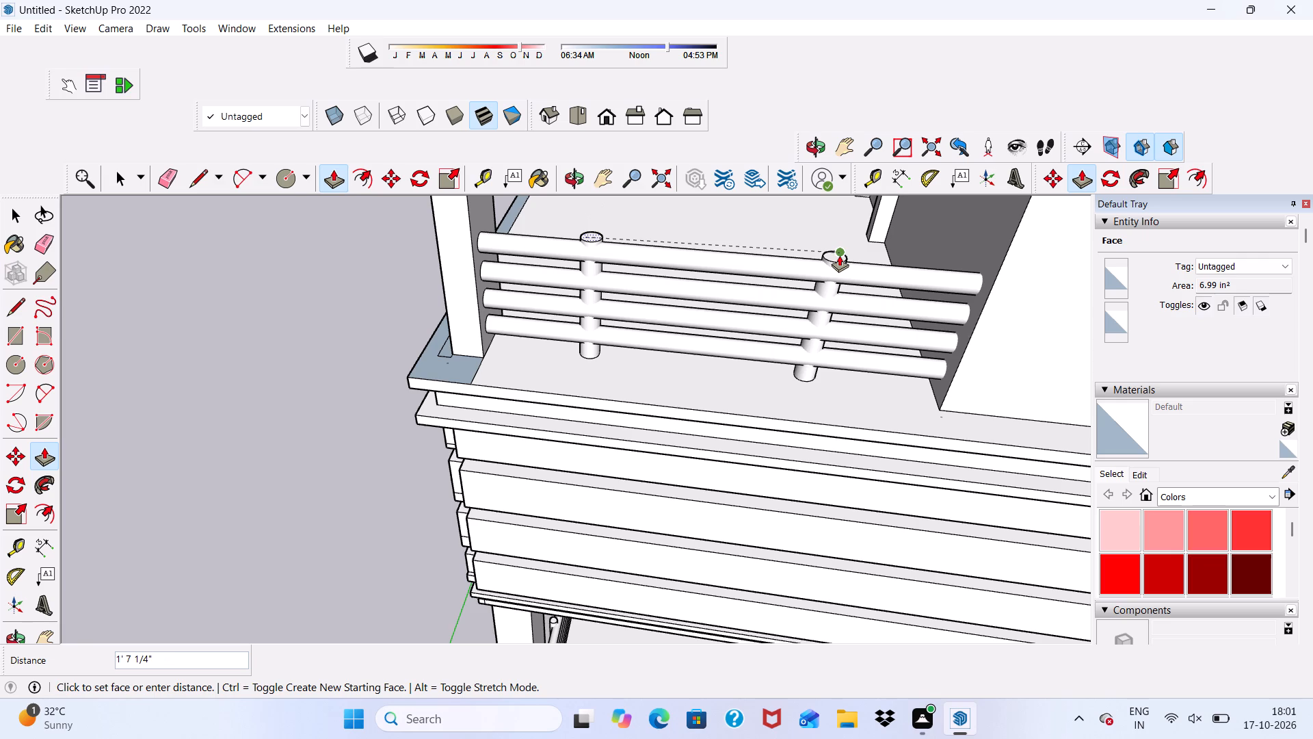
{"action": "left_click", "coordinate": [839, 255]}
{"action": "scroll", "coordinate": [680, 322], "scroll_direction": "down", "scroll_amount": 6}
{"action": "key", "text": "space"}
Push/Pull the narrow ledge strip along the balcony's other open side, the one without a railing, up 1/8".
{"action": "middle_click_drag", "start_coordinate": [420, 439], "coordinate": [739, 396]}
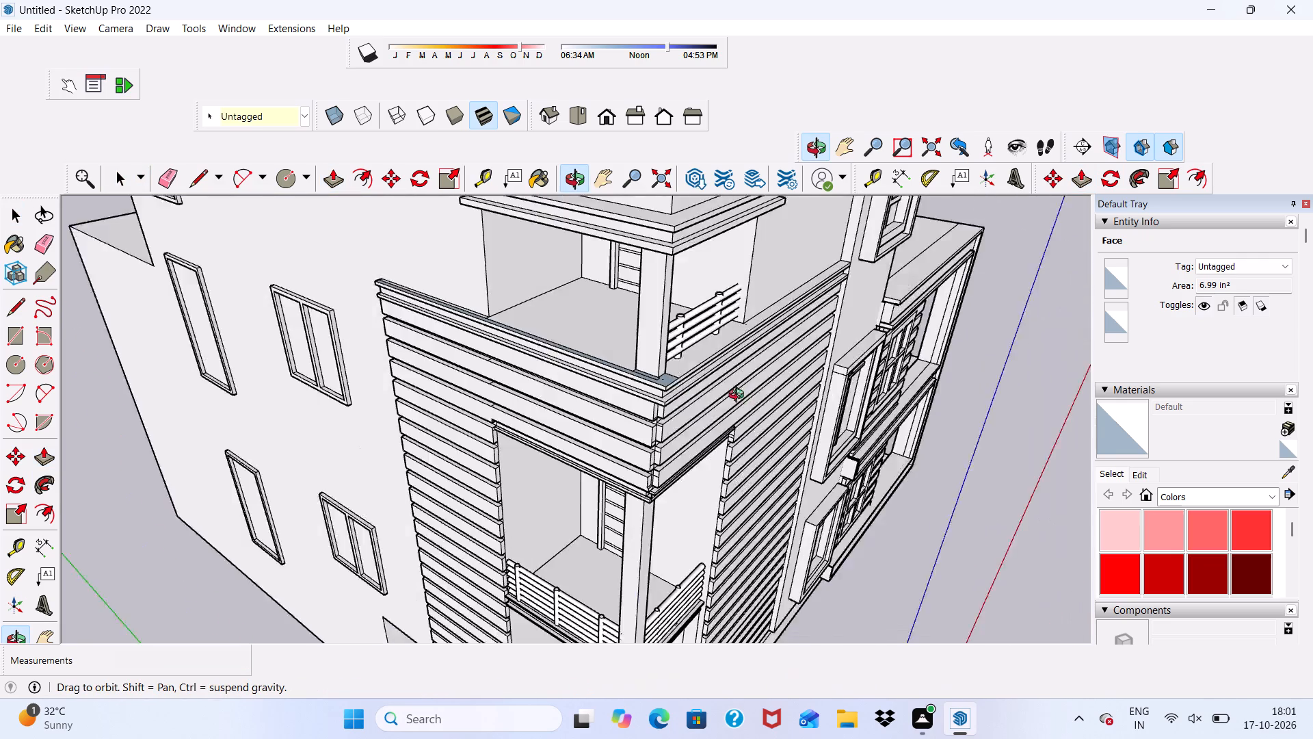
{"action": "middle_click_drag", "start_coordinate": [739, 396], "coordinate": [770, 393]}
{"action": "key", "text": "space"}
{"action": "scroll", "coordinate": [622, 310], "scroll_direction": "up", "scroll_amount": 4}
{"action": "scroll", "coordinate": [511, 317], "scroll_direction": "up", "scroll_amount": 4}
{"action": "middle_click_drag", "start_coordinate": [516, 343], "coordinate": [483, 372]}
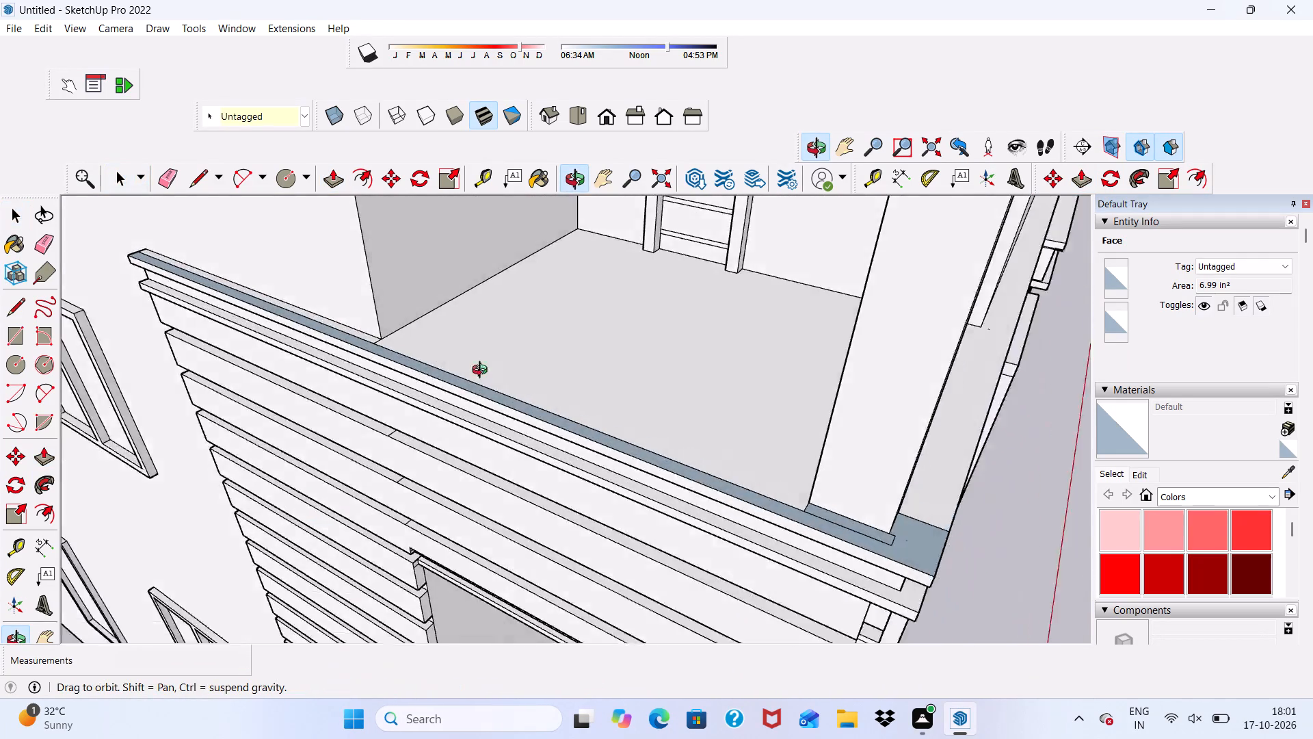
{"action": "middle_click_drag", "start_coordinate": [483, 372], "coordinate": [375, 348]}
{"action": "scroll", "coordinate": [442, 367], "scroll_direction": "up", "scroll_amount": 5}
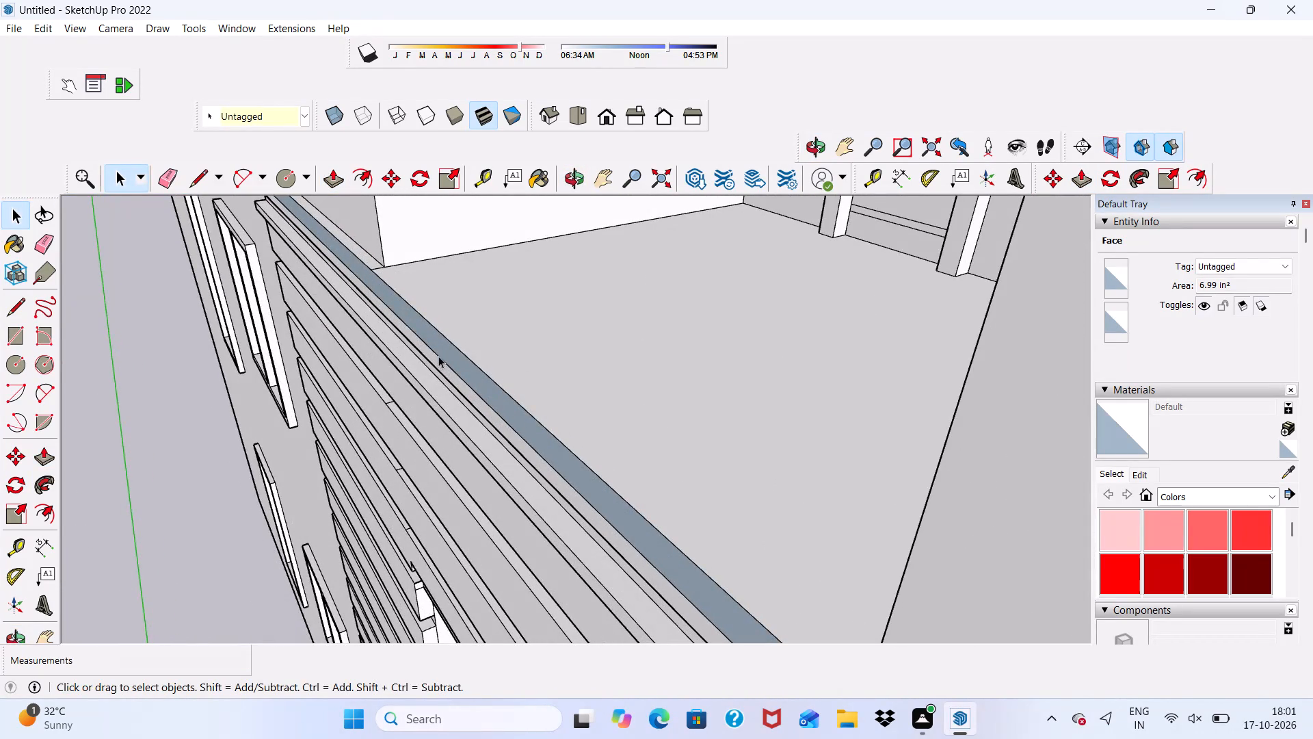
{"action": "left_click", "coordinate": [438, 346]}
{"action": "left_click", "coordinate": [335, 176]}
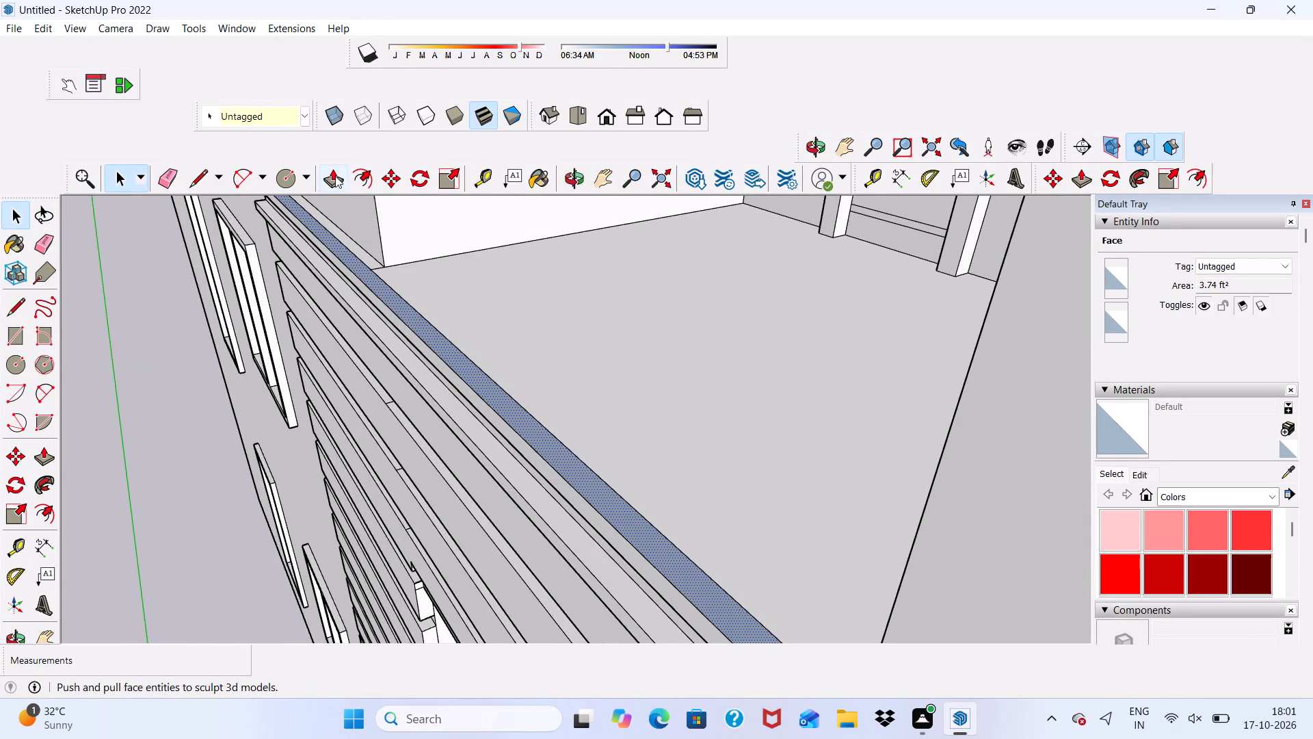
{"action": "left_click", "coordinate": [538, 427]}
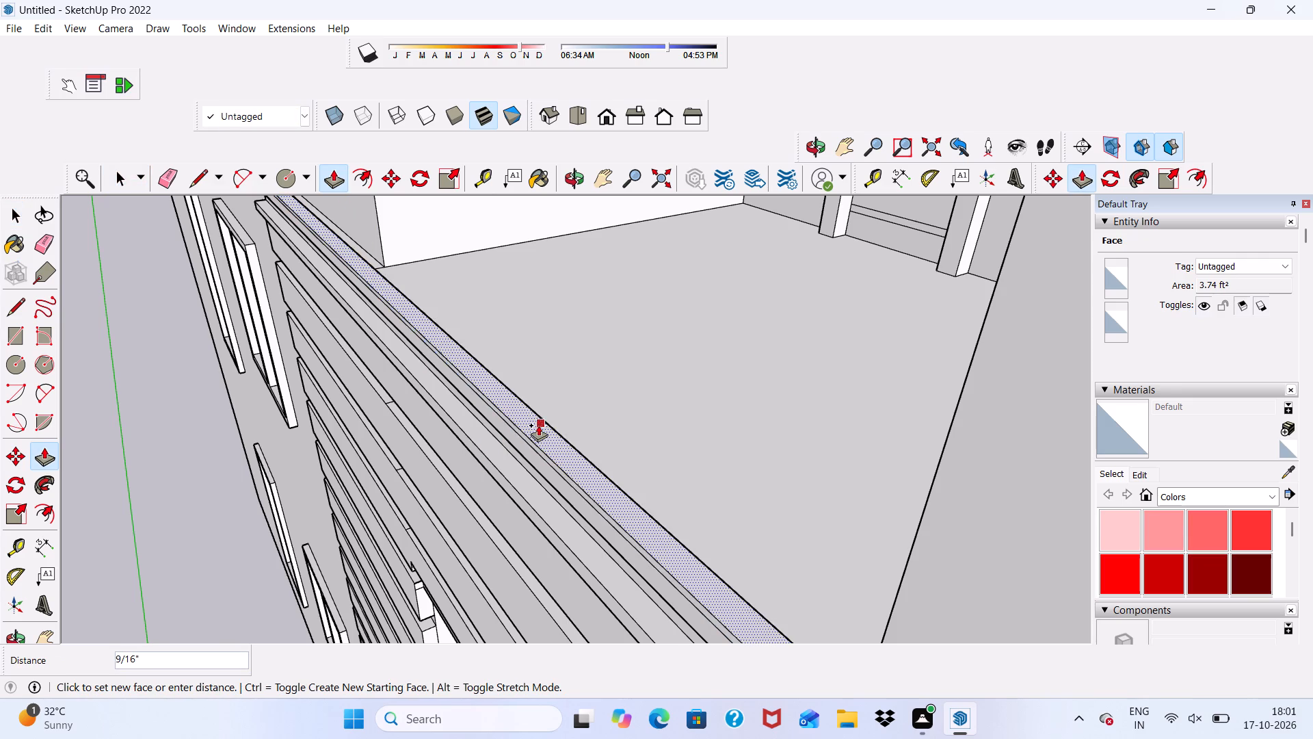
{"action": "left_click", "coordinate": [539, 423]}
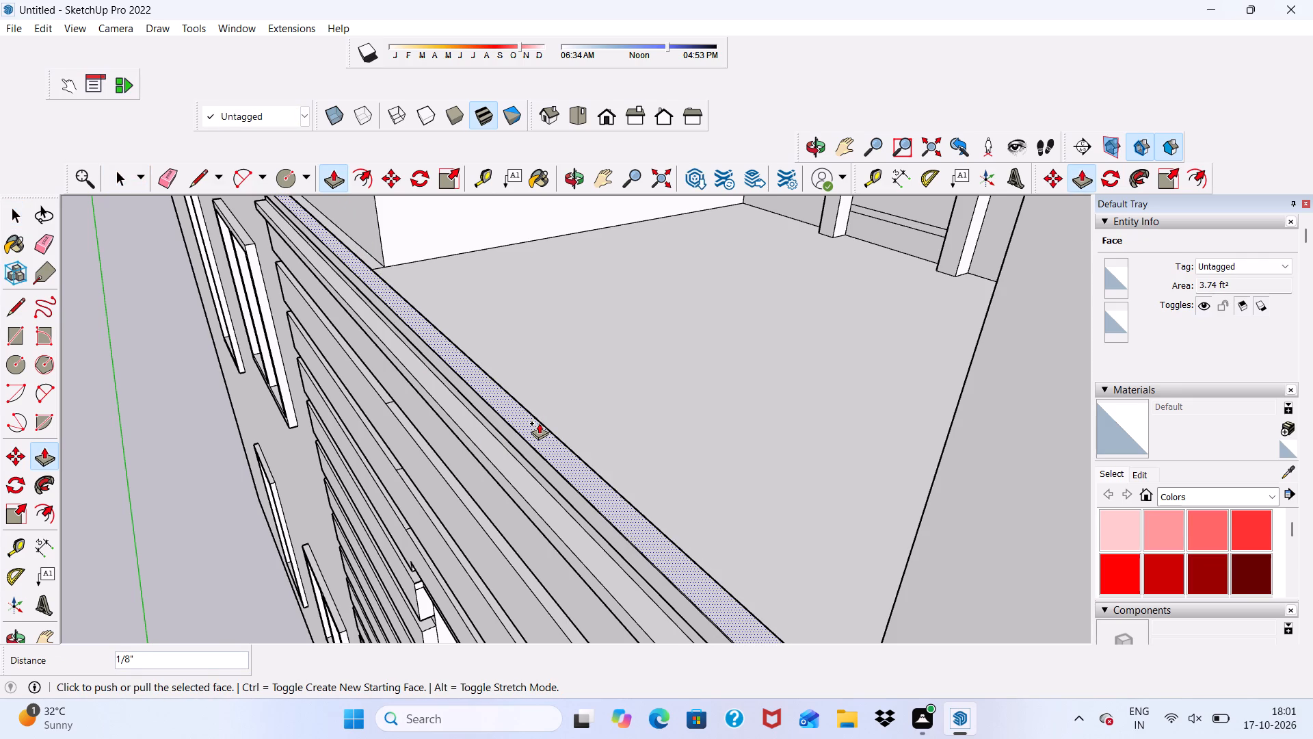
{"action": "scroll", "coordinate": [444, 384], "scroll_direction": "down", "scroll_amount": 3}
{"action": "left_click", "coordinate": [453, 394], "text": "alt"}
{"action": "key", "text": "space"}
{"action": "key", "text": "space"}
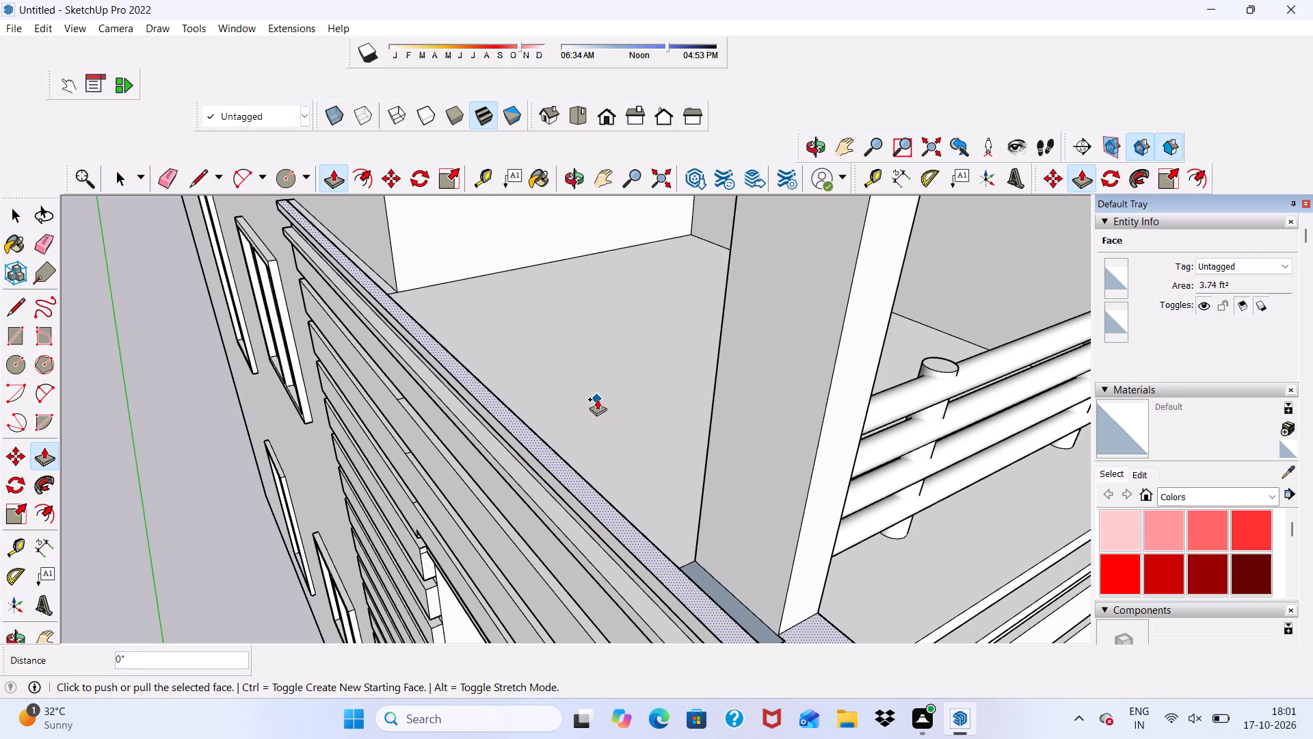
{"action": "middle_click", "coordinate": [570, 404]}
{"action": "key", "text": "space"}
{"action": "middle_click_drag", "start_coordinate": [488, 420], "coordinate": [676, 416]}
{"action": "scroll", "coordinate": [677, 413], "scroll_direction": "down", "scroll_amount": 1}
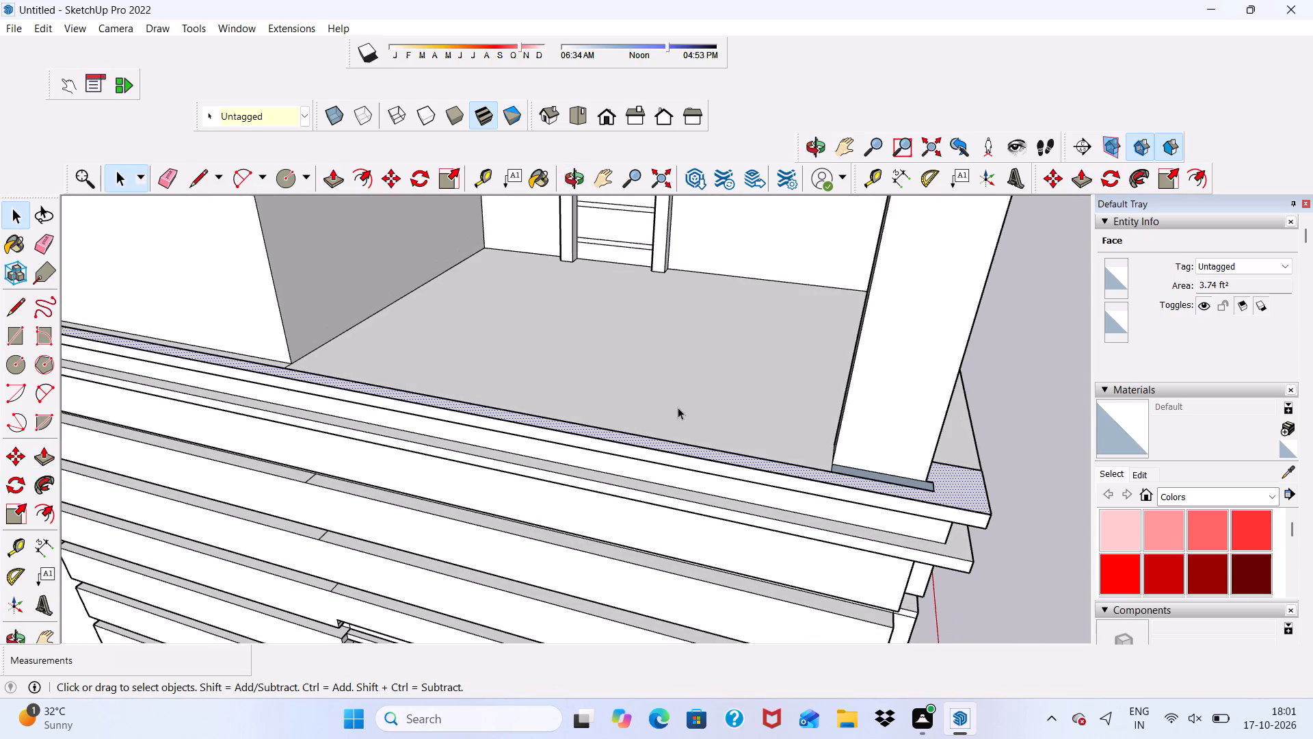
{"action": "left_click", "coordinate": [1031, 381]}
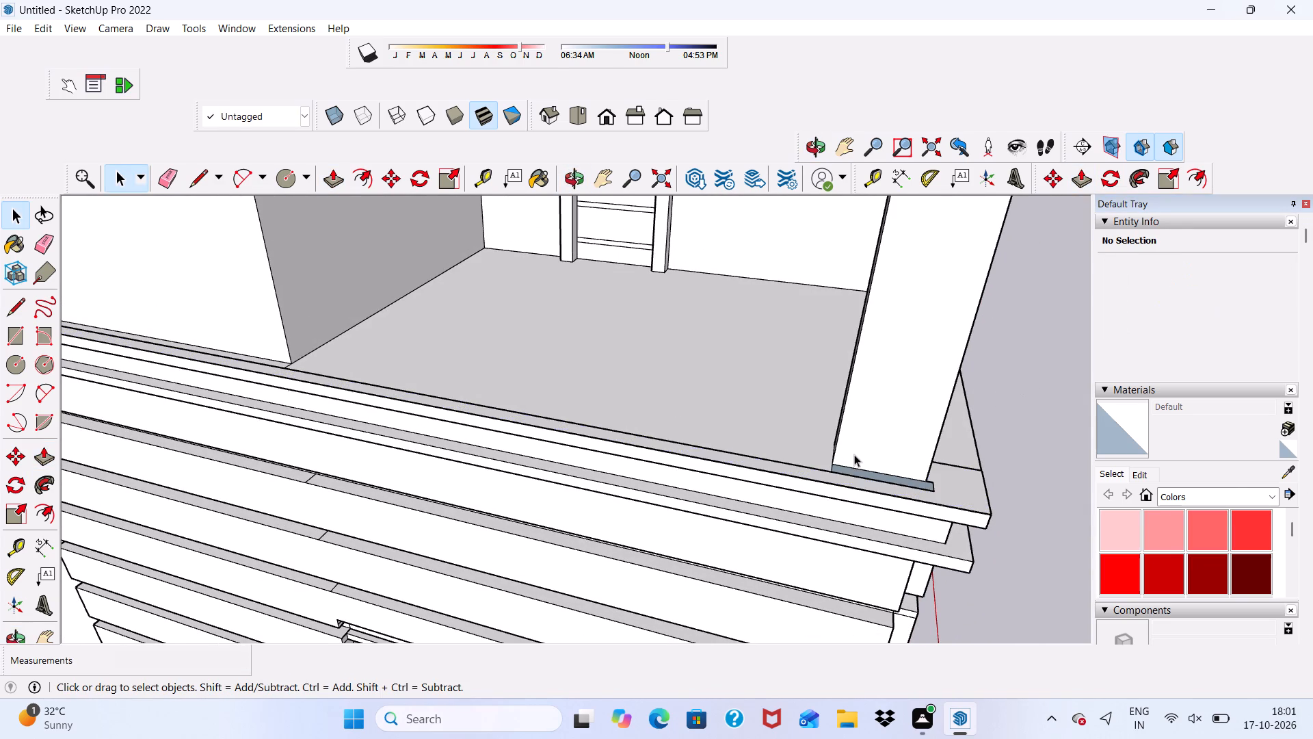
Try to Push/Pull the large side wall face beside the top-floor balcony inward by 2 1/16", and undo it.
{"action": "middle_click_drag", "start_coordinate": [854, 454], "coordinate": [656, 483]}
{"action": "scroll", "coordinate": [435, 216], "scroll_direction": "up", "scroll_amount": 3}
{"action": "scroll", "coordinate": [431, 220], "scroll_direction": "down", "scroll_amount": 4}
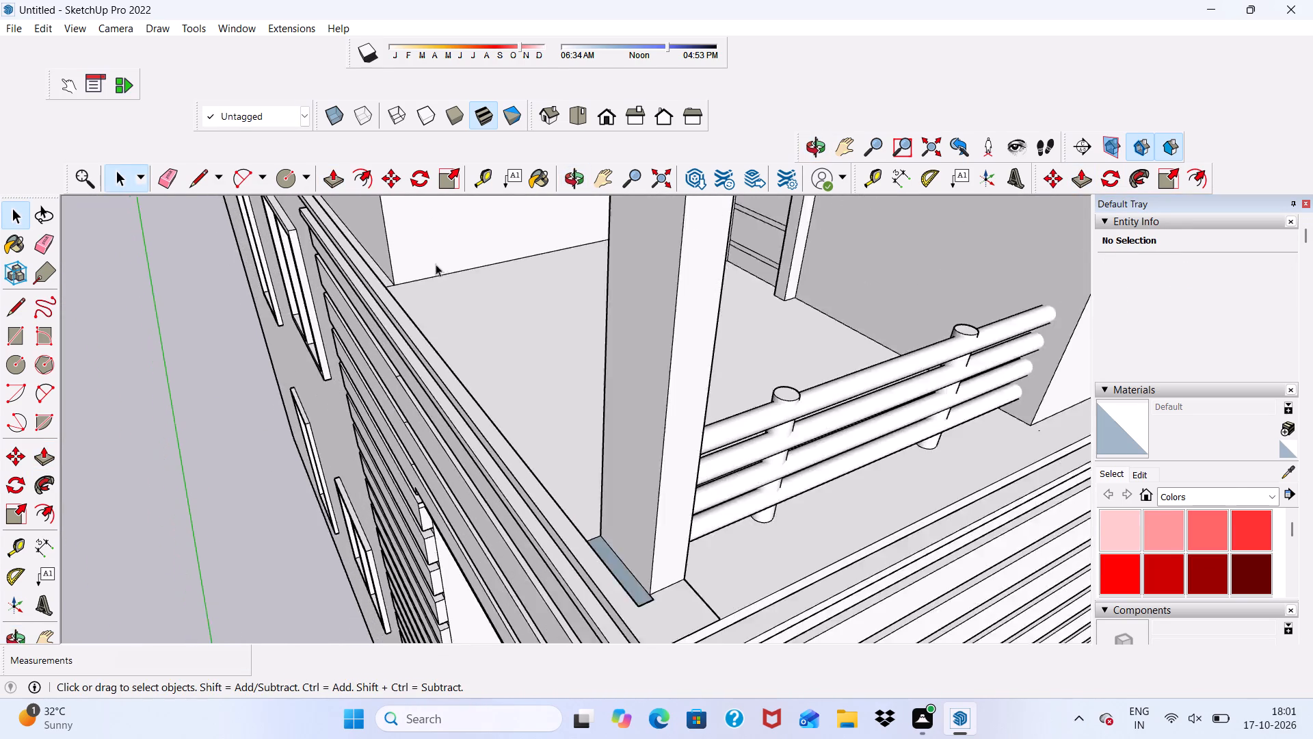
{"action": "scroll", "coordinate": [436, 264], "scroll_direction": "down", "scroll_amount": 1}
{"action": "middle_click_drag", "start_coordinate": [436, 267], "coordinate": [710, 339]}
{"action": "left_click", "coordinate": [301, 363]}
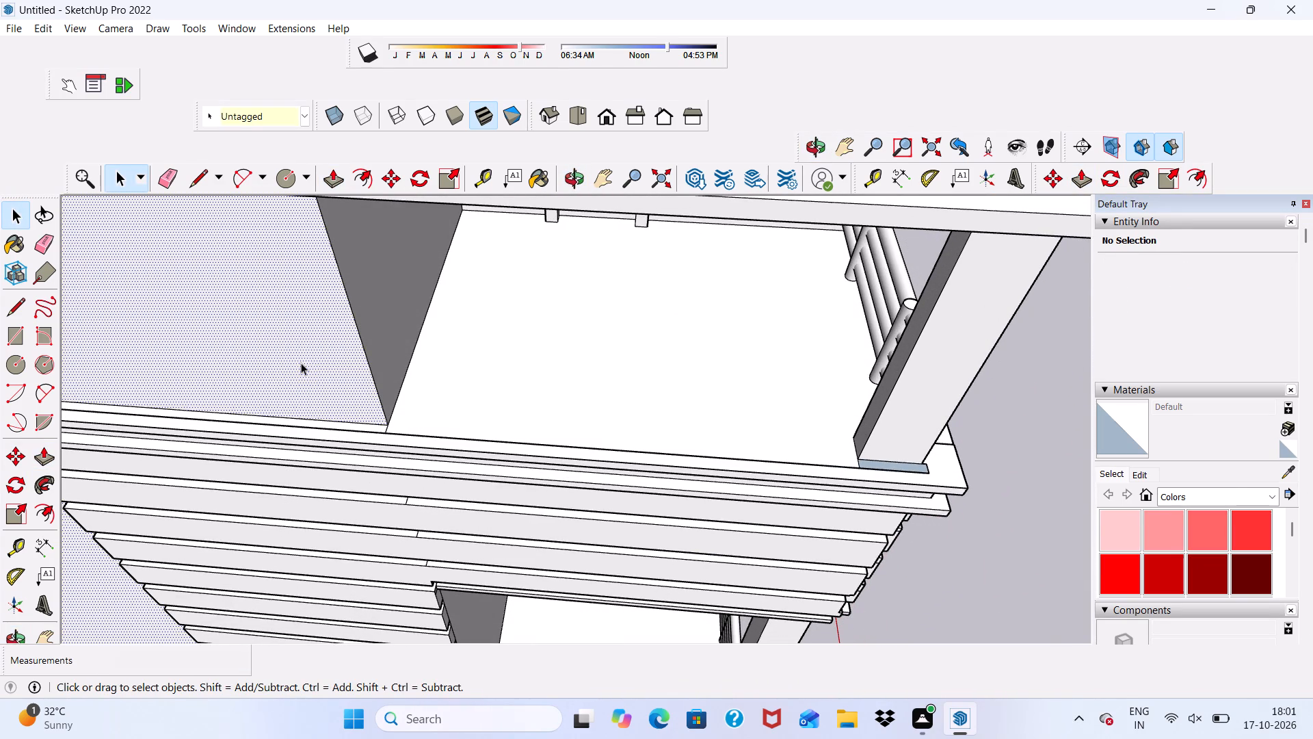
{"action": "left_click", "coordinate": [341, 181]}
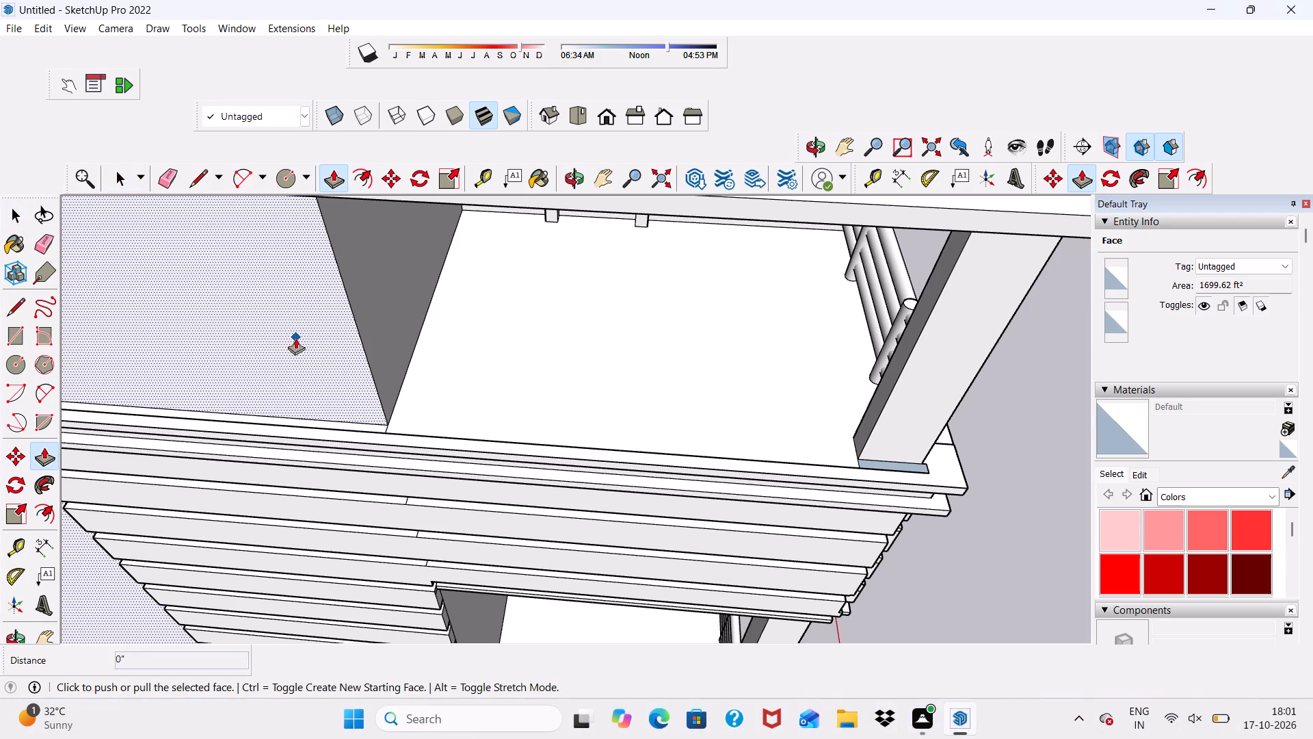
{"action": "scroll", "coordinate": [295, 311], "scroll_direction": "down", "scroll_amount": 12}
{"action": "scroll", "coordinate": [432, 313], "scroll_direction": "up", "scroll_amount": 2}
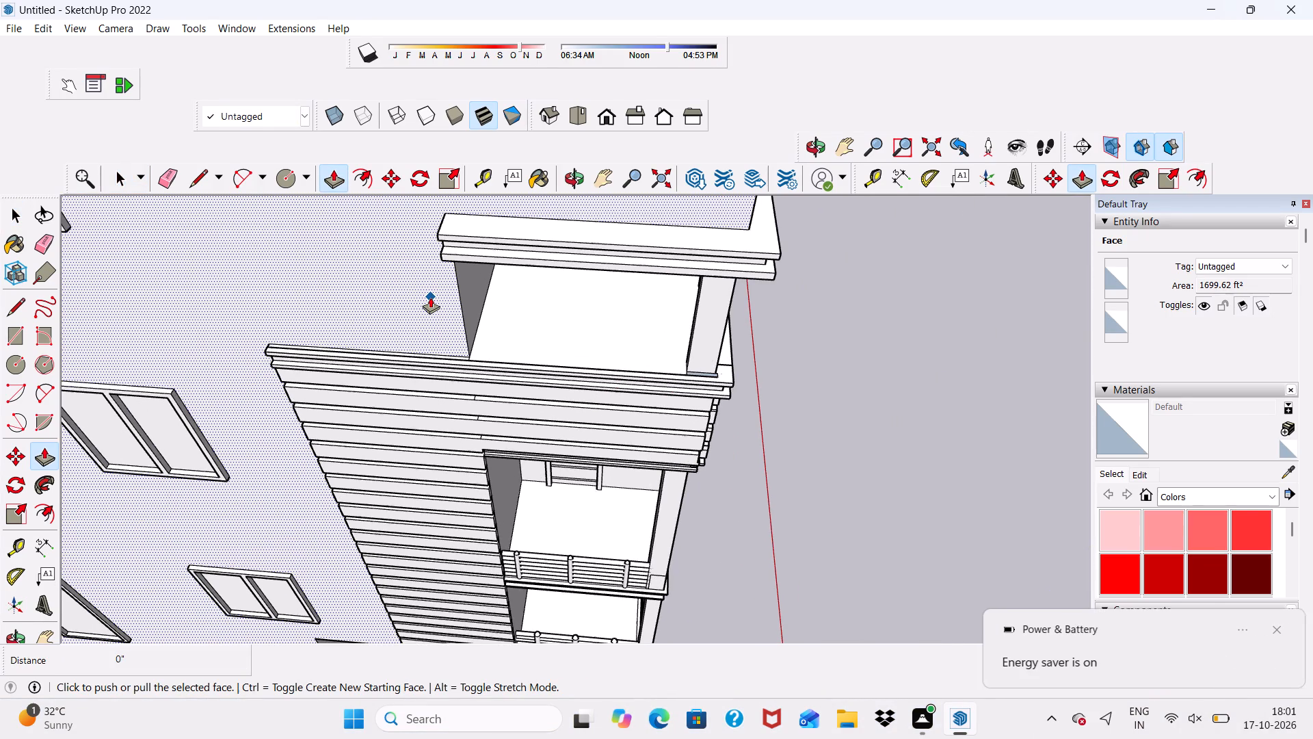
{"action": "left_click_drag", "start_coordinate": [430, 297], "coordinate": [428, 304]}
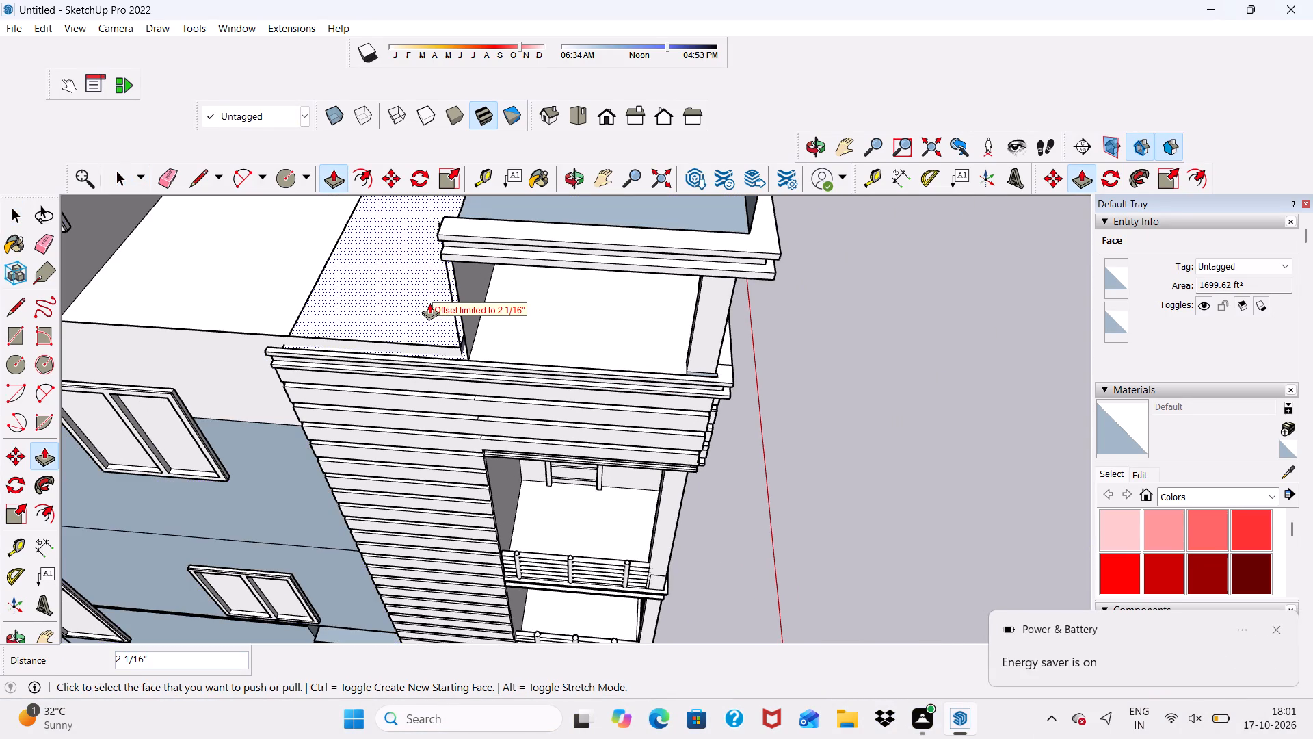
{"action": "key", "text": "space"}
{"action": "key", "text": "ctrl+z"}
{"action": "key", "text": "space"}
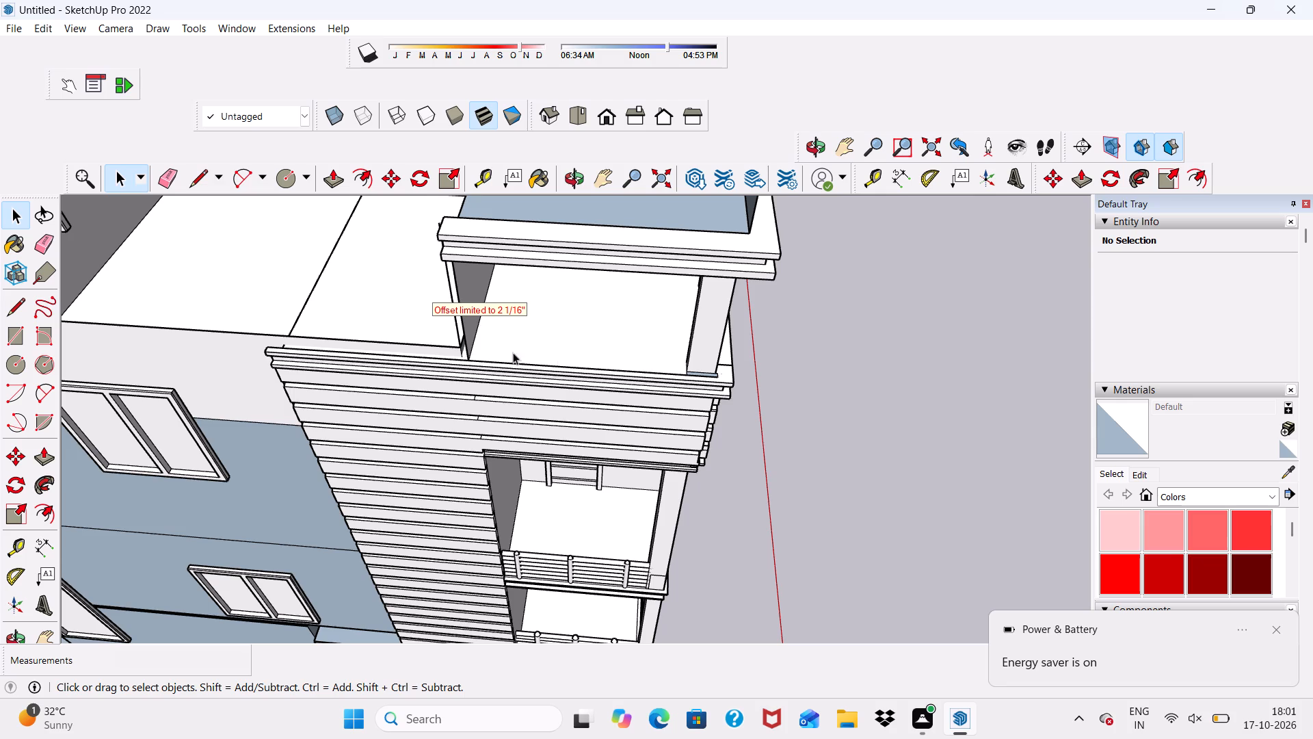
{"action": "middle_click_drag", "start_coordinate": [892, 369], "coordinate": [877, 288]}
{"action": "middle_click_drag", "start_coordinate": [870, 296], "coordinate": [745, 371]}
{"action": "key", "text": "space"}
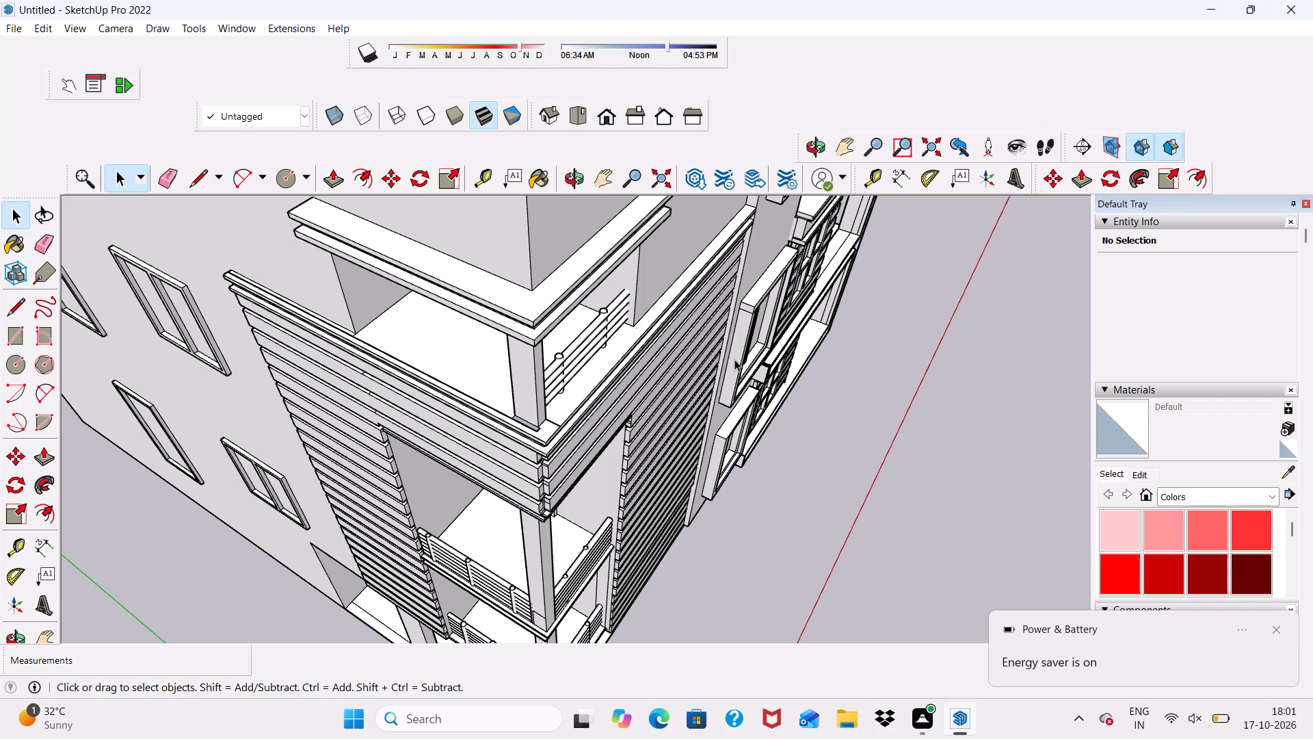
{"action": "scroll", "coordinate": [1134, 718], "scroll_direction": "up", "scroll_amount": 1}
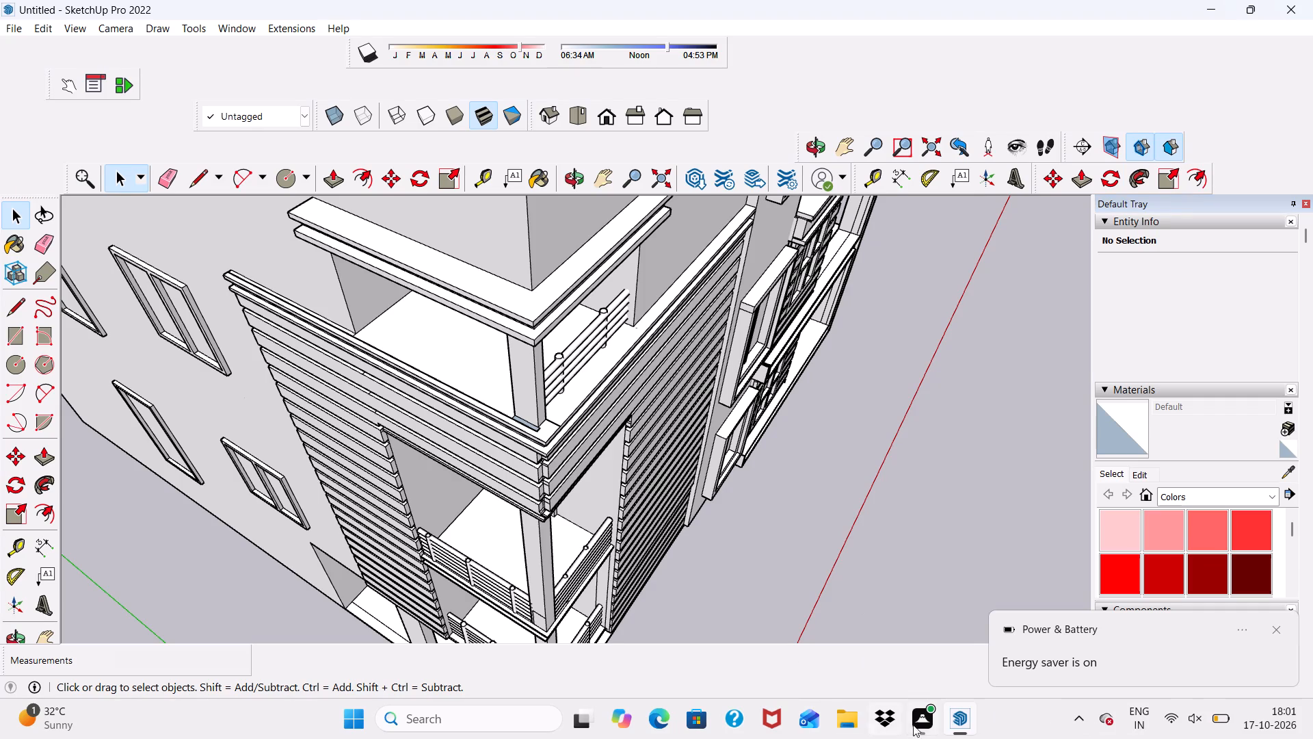
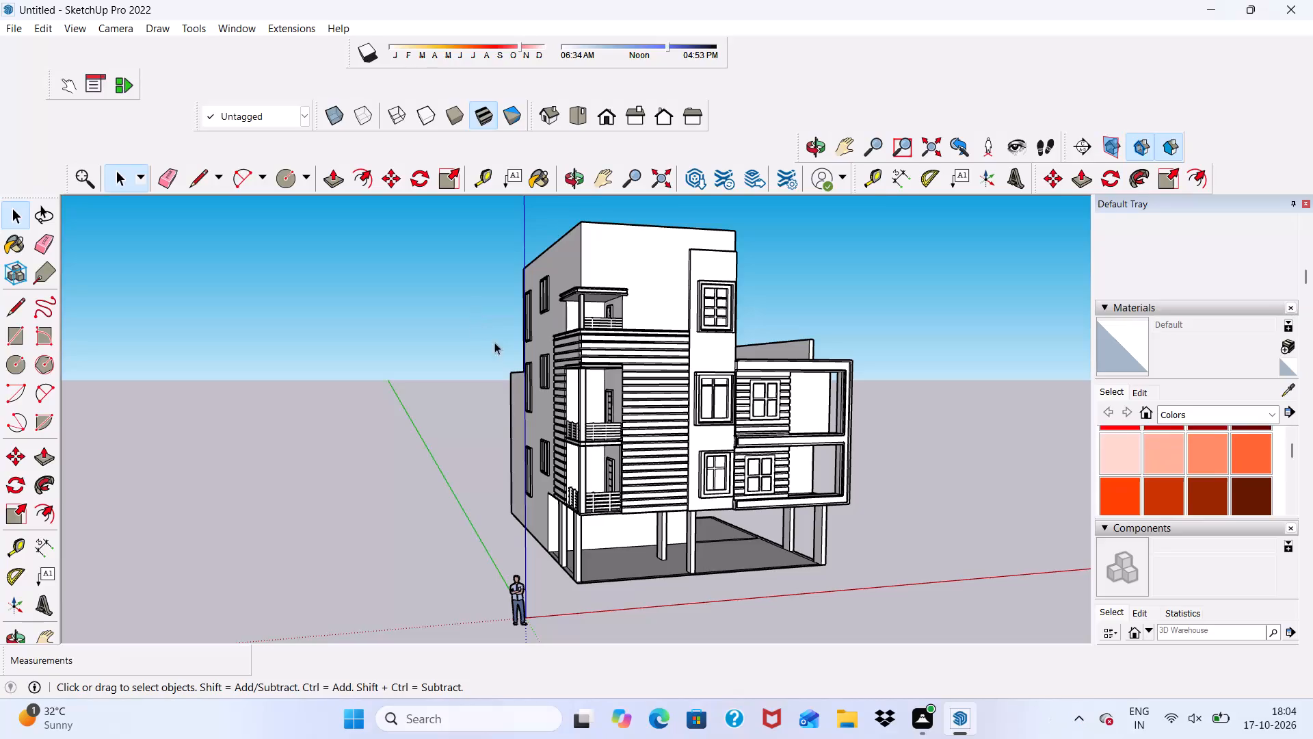
Sketch a circle of about 1 1/2" radius low on the corner column's inner face, facing along the top-floor balcony's unrailed side.
{"action": "scroll", "coordinate": [657, 427], "scroll_direction": "up", "scroll_amount": 5}
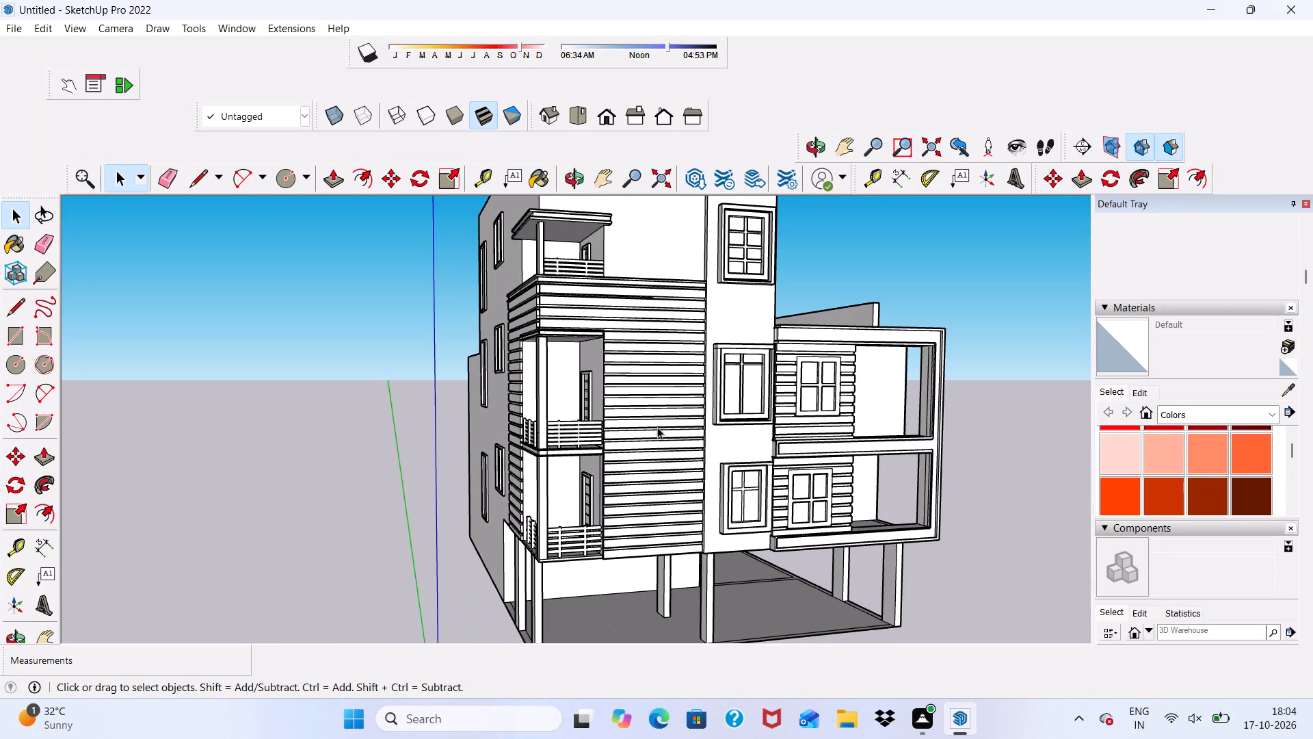
{"action": "scroll", "coordinate": [657, 427], "scroll_direction": "down", "scroll_amount": 6}
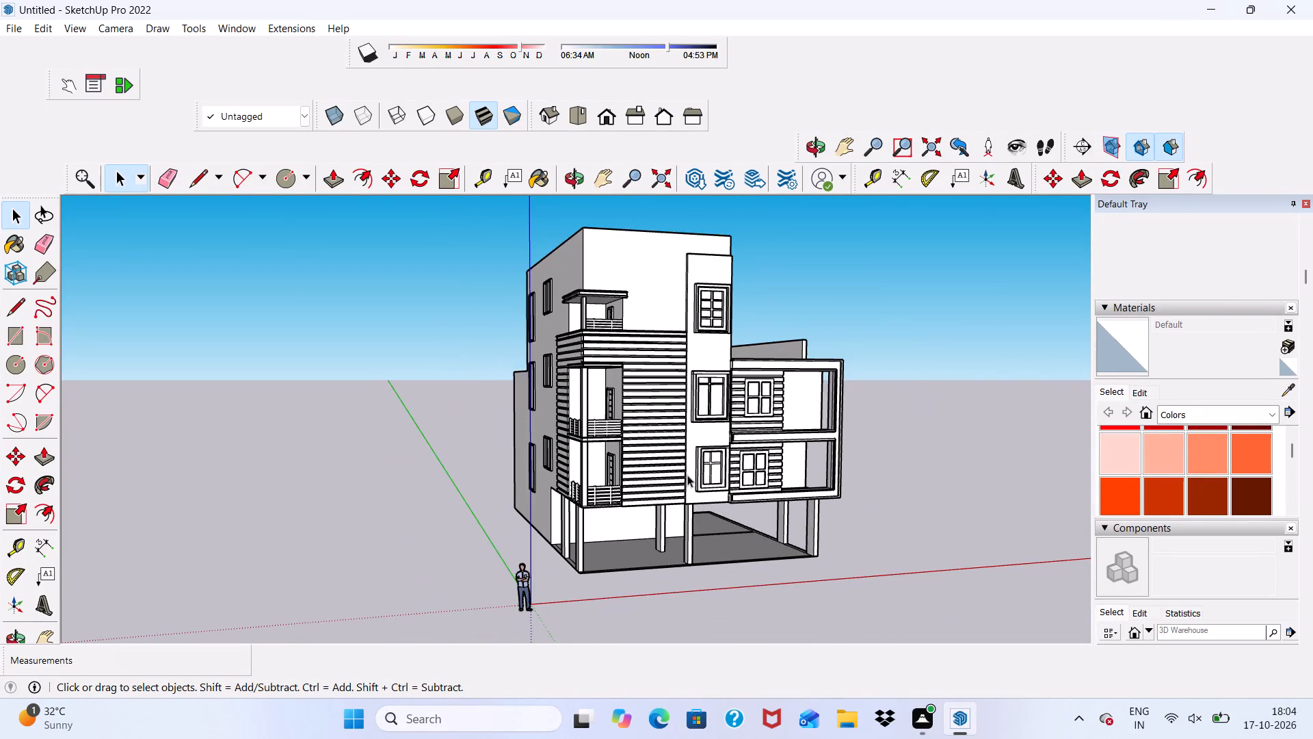
{"action": "scroll", "coordinate": [687, 475], "scroll_direction": "up", "scroll_amount": 7}
{"action": "scroll", "coordinate": [679, 441], "scroll_direction": "down", "scroll_amount": 4}
{"action": "middle_click_drag", "start_coordinate": [679, 441], "coordinate": [568, 424]}
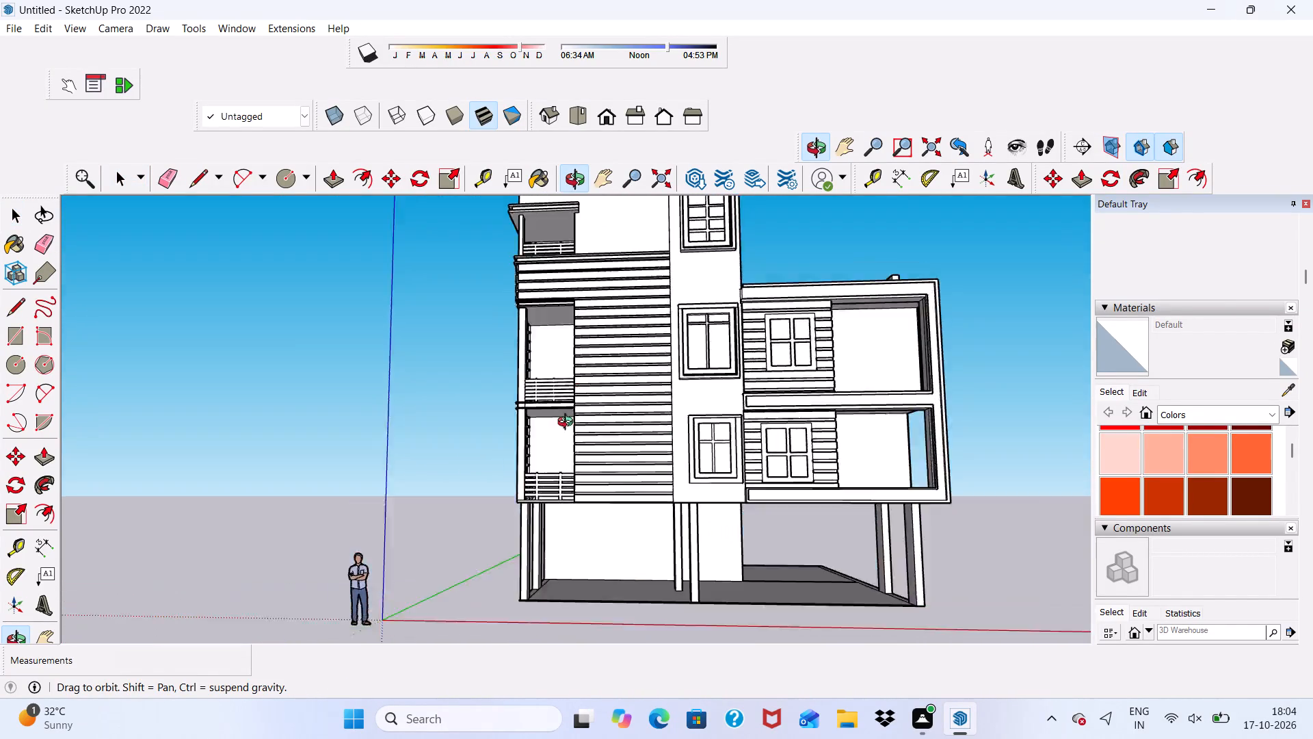
{"action": "middle_click_drag", "start_coordinate": [568, 424], "coordinate": [698, 502]}
{"action": "scroll", "coordinate": [540, 127], "scroll_direction": "up", "scroll_amount": 11}
{"action": "scroll", "coordinate": [545, 246], "scroll_direction": "up", "scroll_amount": 6}
{"action": "middle_click_drag", "start_coordinate": [479, 304], "coordinate": [481, 313]}
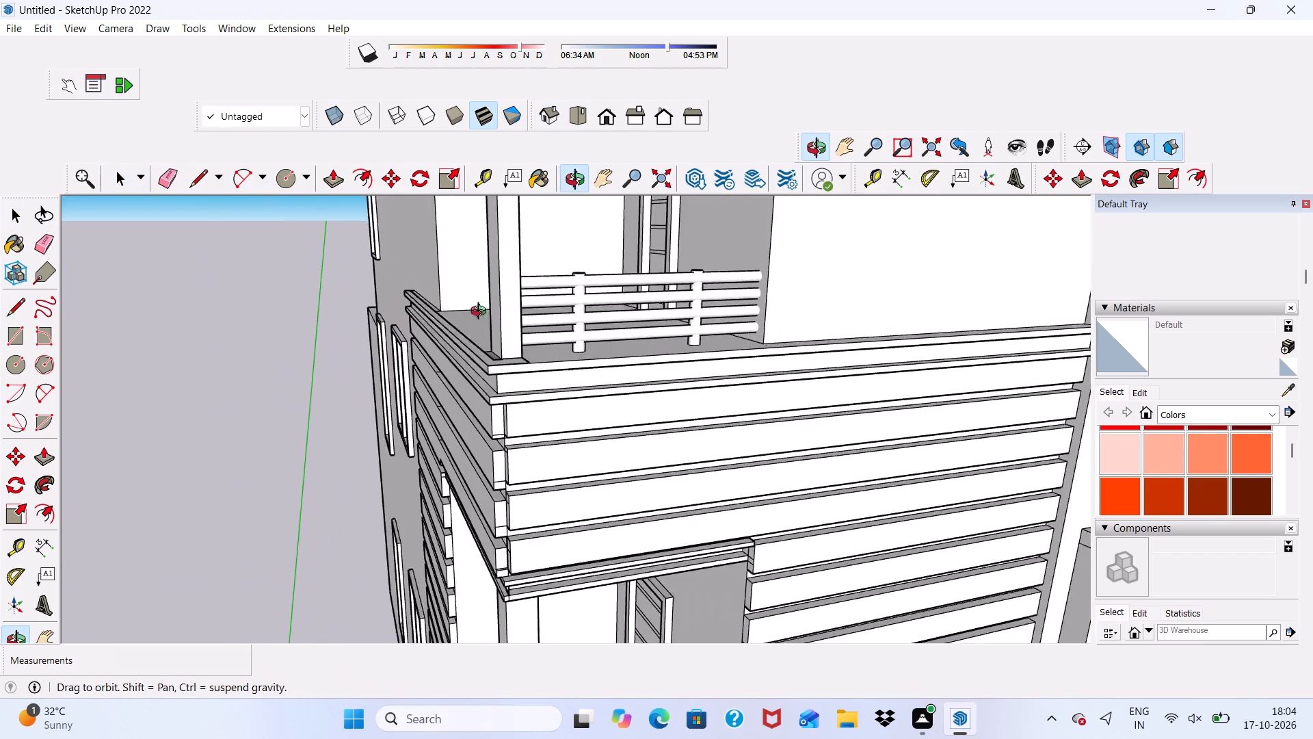
{"action": "middle_click_drag", "start_coordinate": [481, 313], "coordinate": [696, 420]}
{"action": "scroll", "coordinate": [686, 387], "scroll_direction": "up", "scroll_amount": 5}
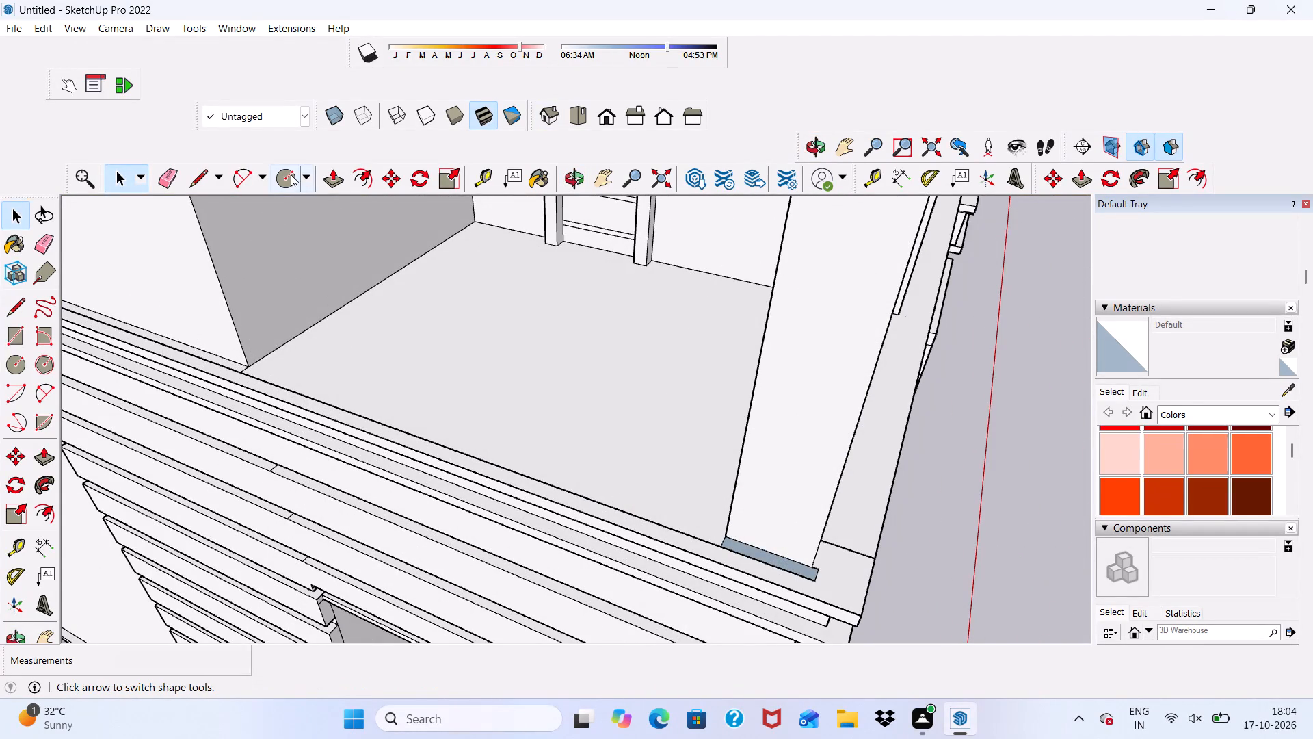
{"action": "left_click", "coordinate": [291, 174]}
{"action": "scroll", "coordinate": [307, 334], "scroll_direction": "down", "scroll_amount": 1}
{"action": "middle_click_drag", "start_coordinate": [306, 336], "coordinate": [674, 370]}
{"action": "scroll", "coordinate": [819, 331], "scroll_direction": "up", "scroll_amount": 2}
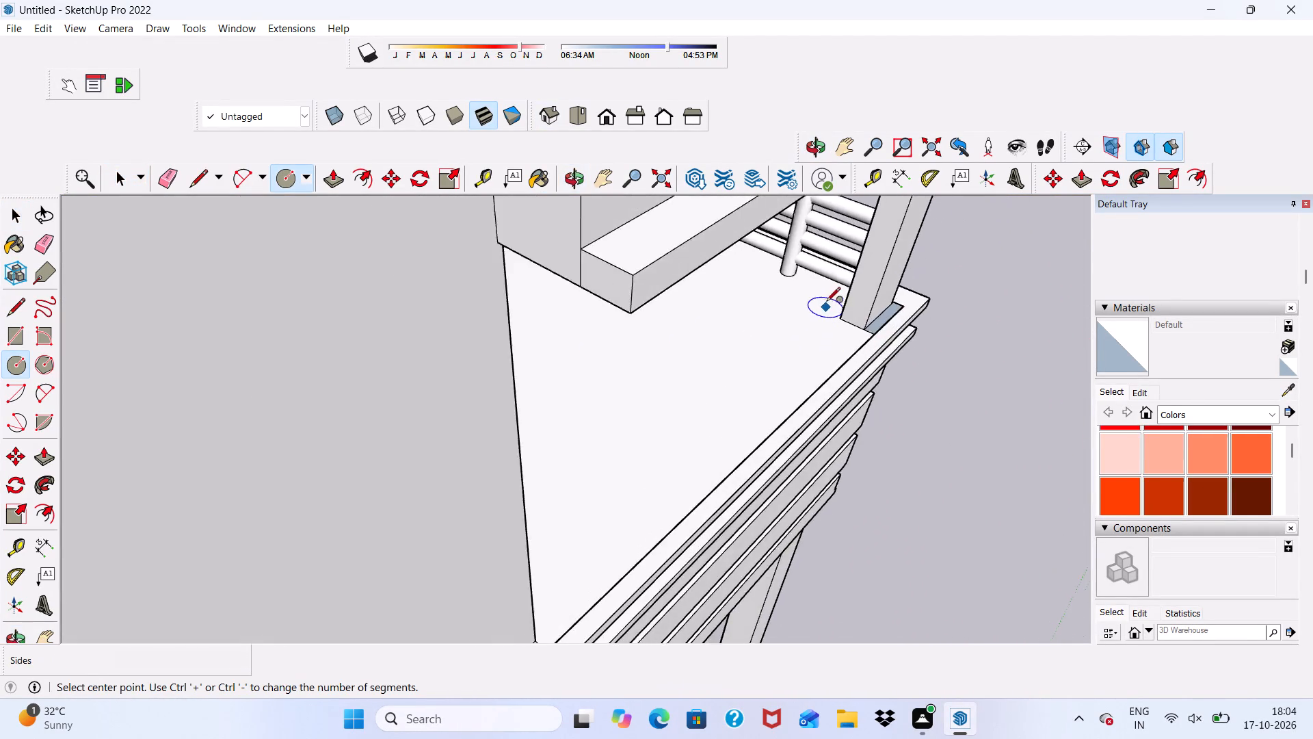
{"action": "scroll", "coordinate": [826, 302], "scroll_direction": "up", "scroll_amount": 2}
{"action": "scroll", "coordinate": [884, 292], "scroll_direction": "up", "scroll_amount": 6}
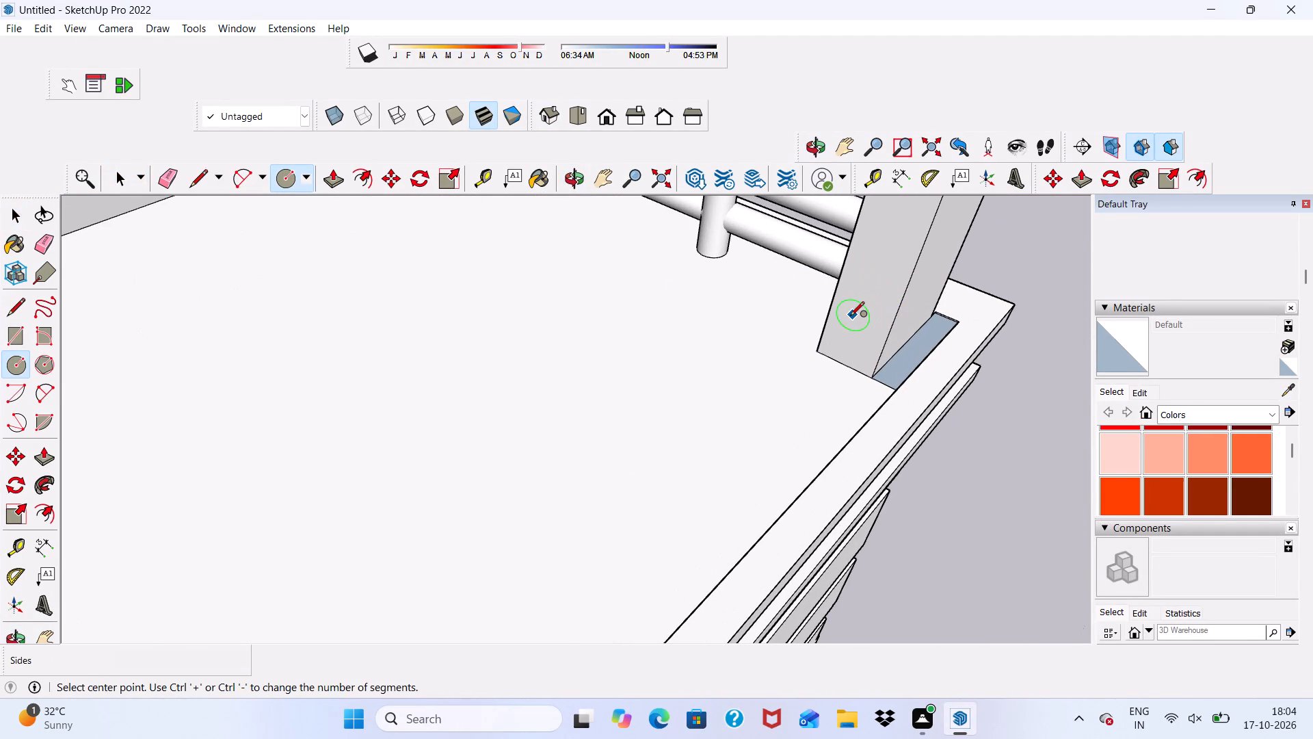
{"action": "left_click", "coordinate": [853, 319]}
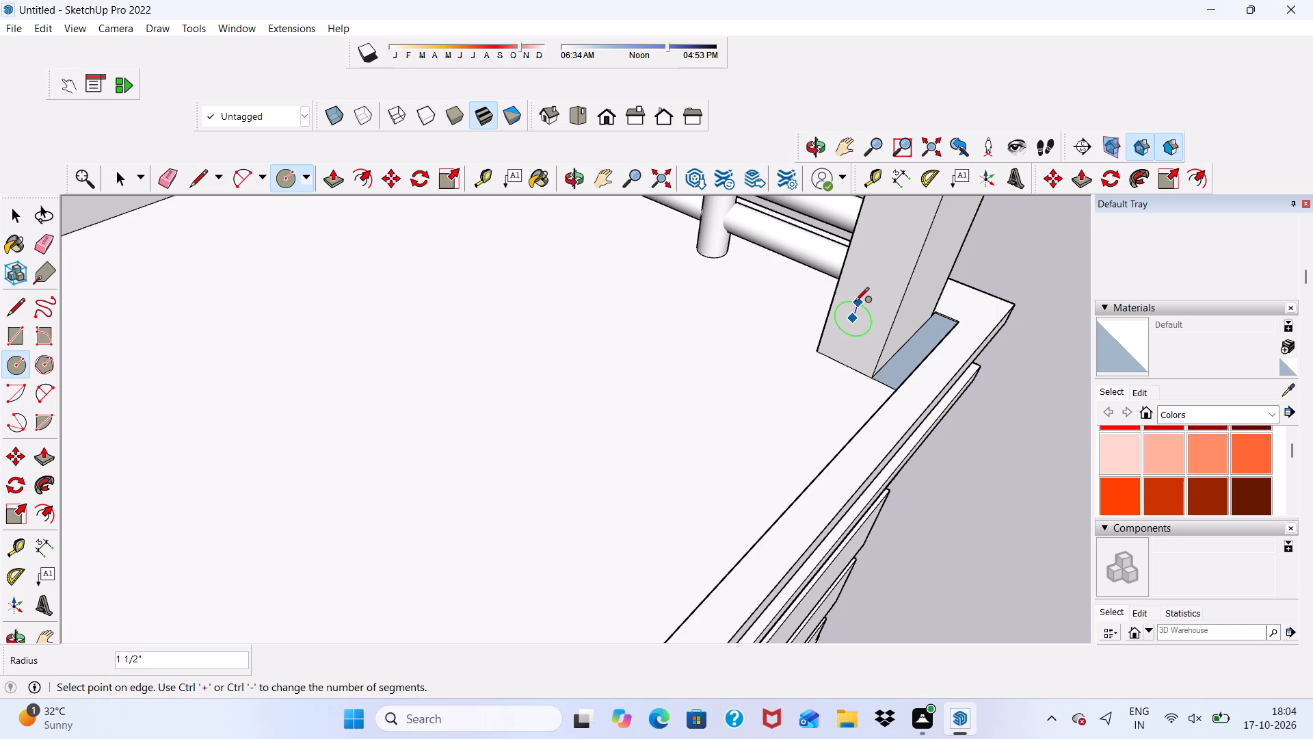
{"action": "left_click", "coordinate": [855, 306]}
{"action": "key", "text": "space"}
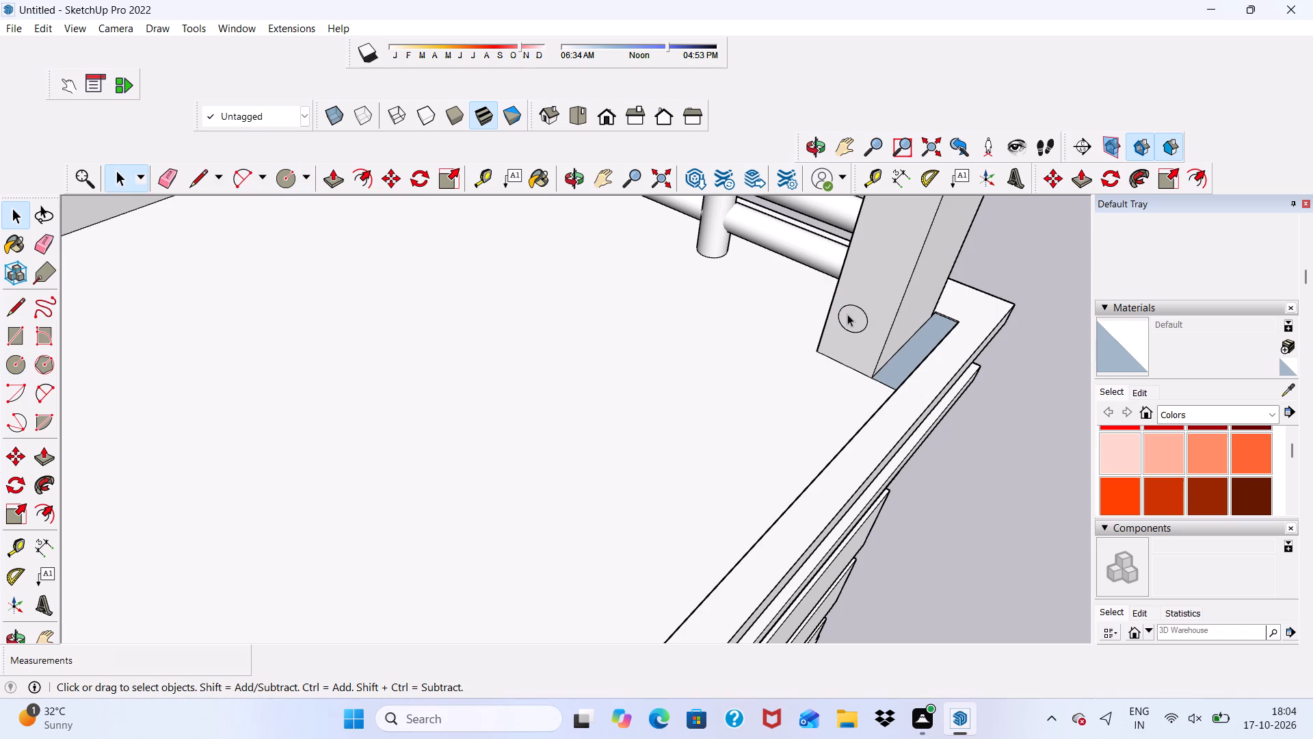
Copy the circle about 4 1/8" up the column face and repeat it as an array of four copies.
{"action": "double_click", "coordinate": [847, 314]}
{"action": "left_click", "coordinate": [390, 183]}
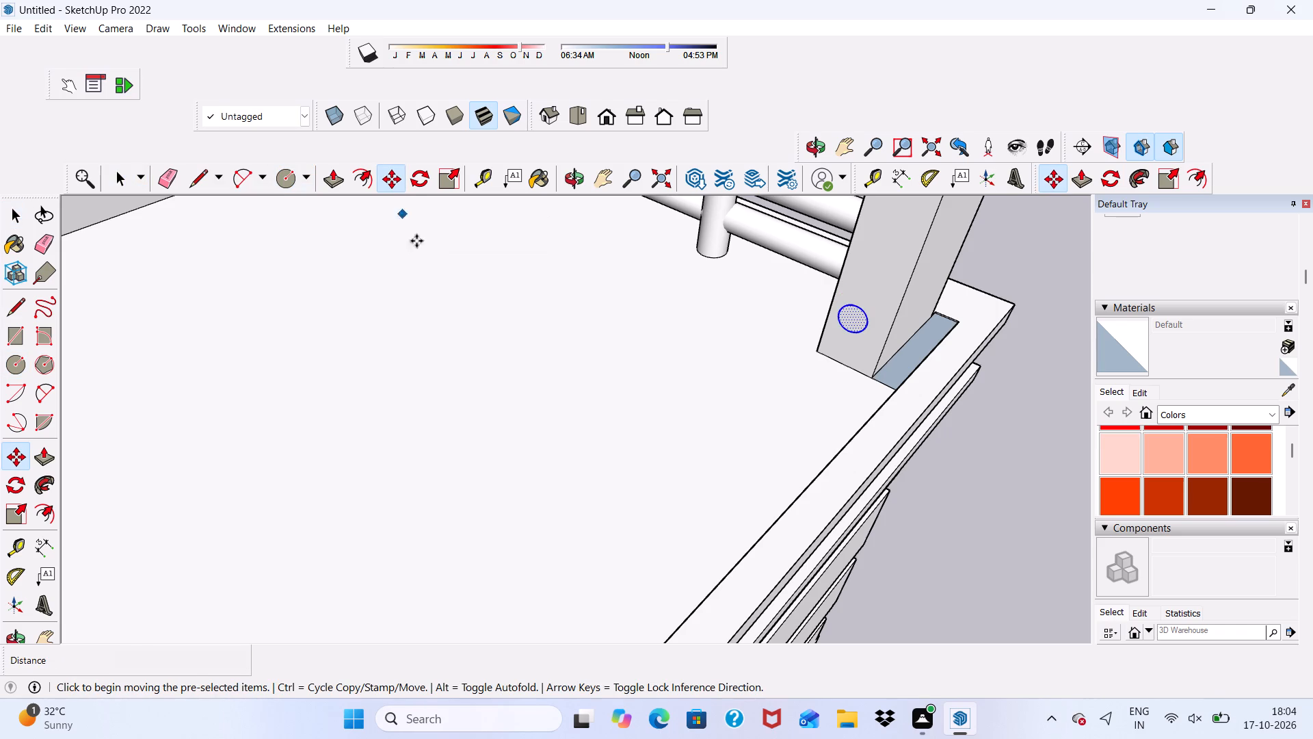
{"action": "left_click", "coordinate": [850, 319]}
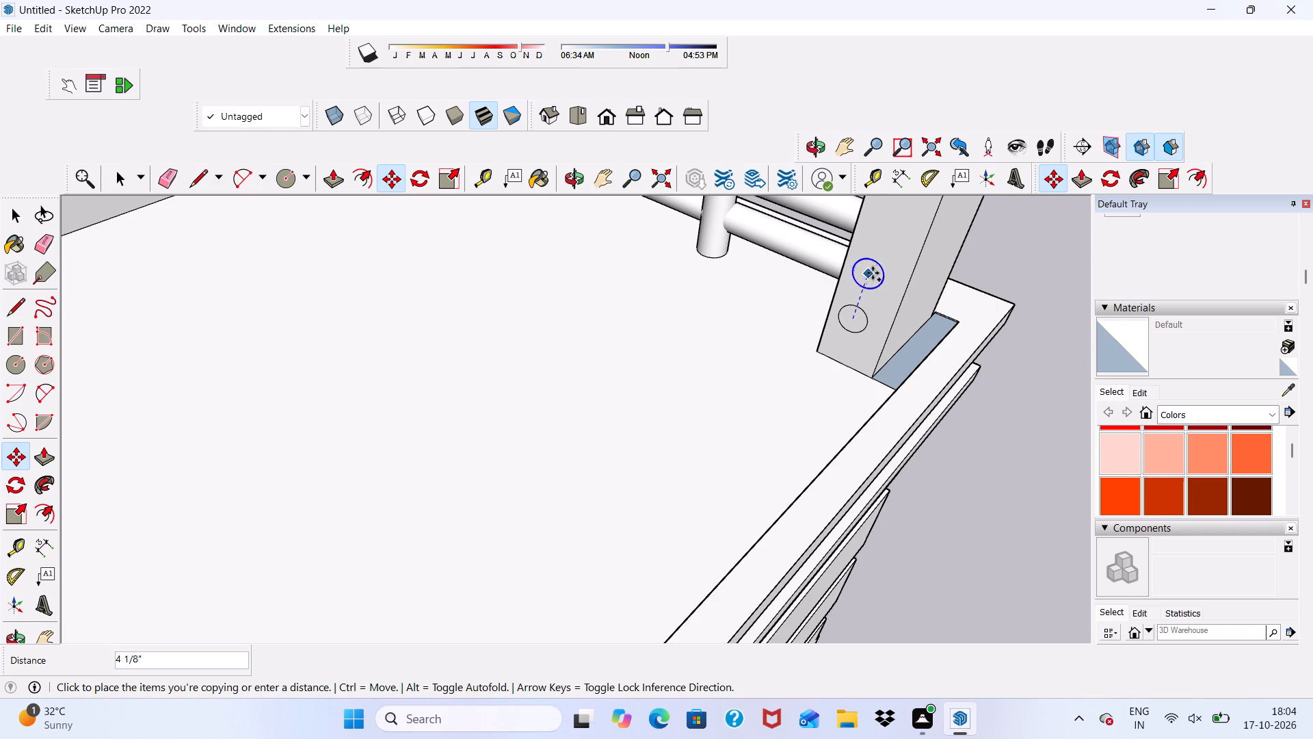
{"action": "left_click", "coordinate": [873, 273]}
{"action": "key", "text": "shift+asterisk"}
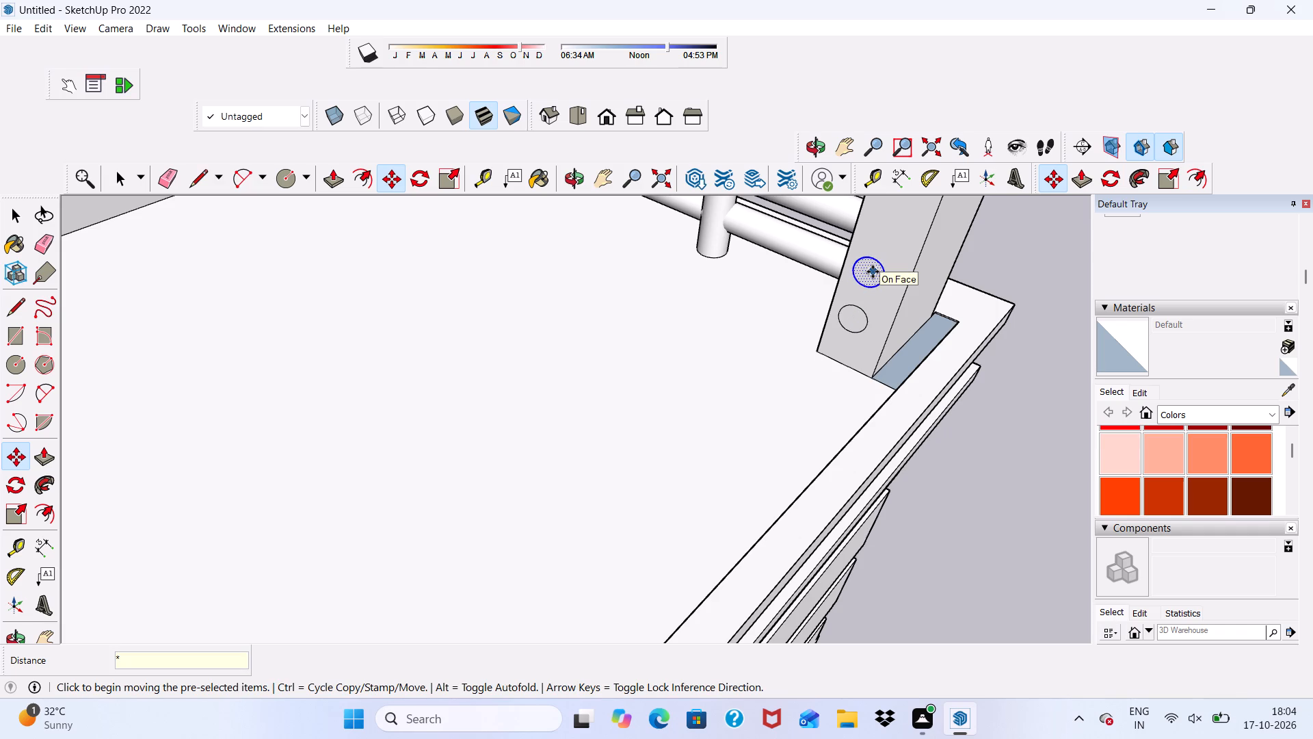
{"action": "key", "text": "4"}
{"action": "key", "text": "Return"}
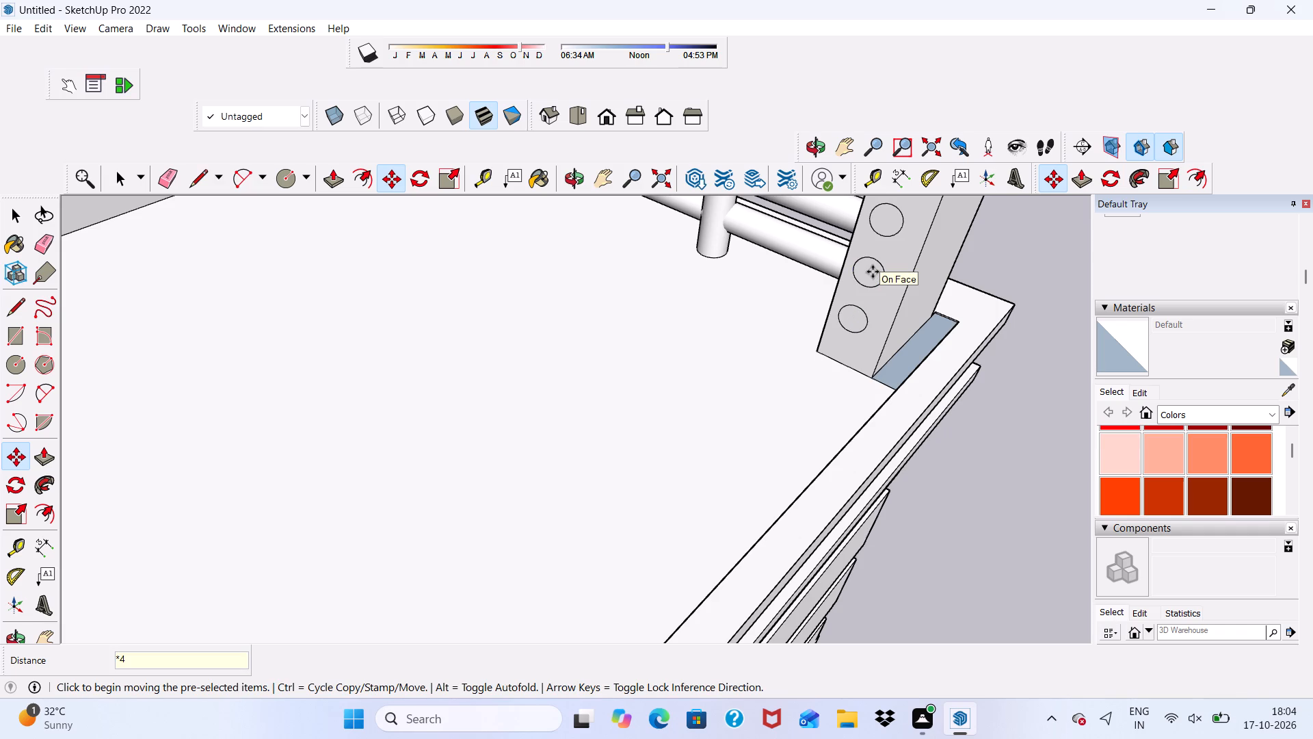
{"action": "scroll", "coordinate": [871, 274], "scroll_direction": "down", "scroll_amount": 14}
{"action": "key", "text": "space"}
Push/Pull the topmost circle on the column 7' 2 1/2" across the balcony opening as a round rail.
{"action": "scroll", "coordinate": [891, 302], "scroll_direction": "up", "scroll_amount": 1}
{"action": "scroll", "coordinate": [926, 307], "scroll_direction": "down", "scroll_amount": 1}
{"action": "middle_click_drag", "start_coordinate": [933, 309], "coordinate": [906, 320]}
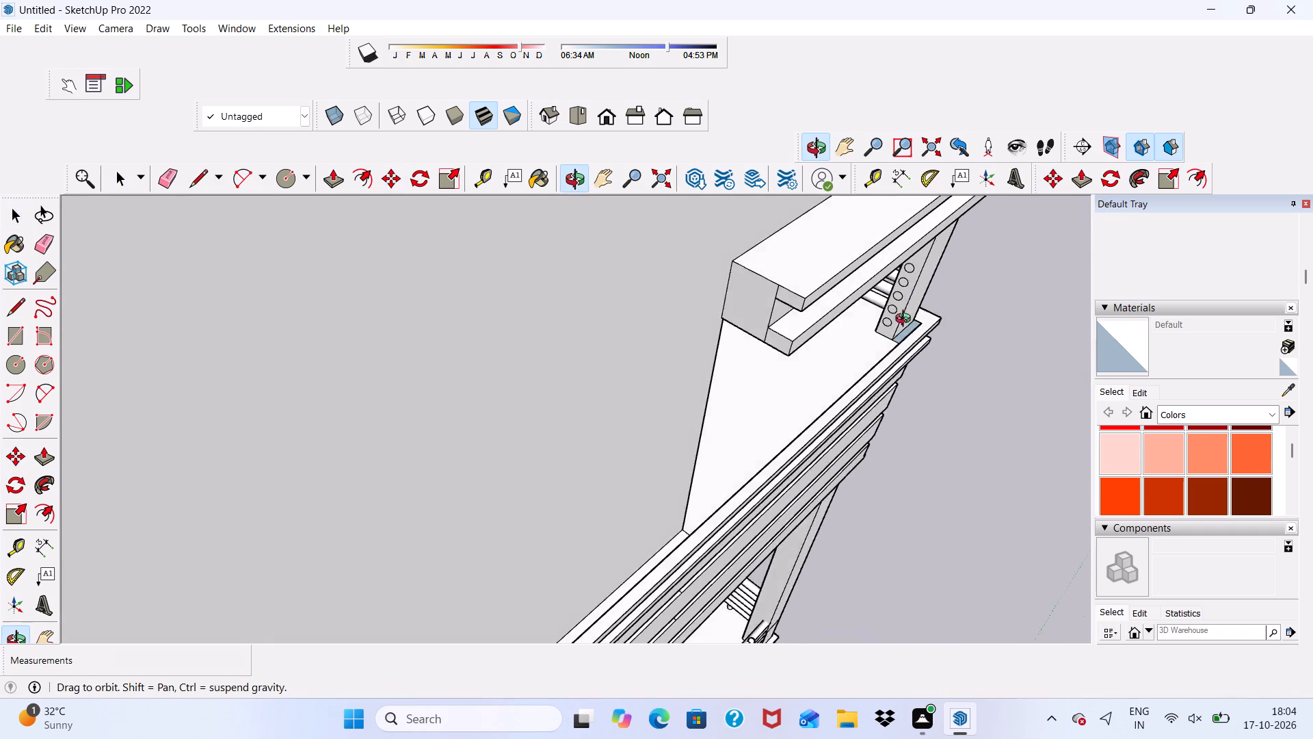
{"action": "middle_click_drag", "start_coordinate": [906, 320], "coordinate": [845, 292]}
{"action": "scroll", "coordinate": [980, 365], "scroll_direction": "up", "scroll_amount": 7}
{"action": "left_click", "coordinate": [963, 320]}
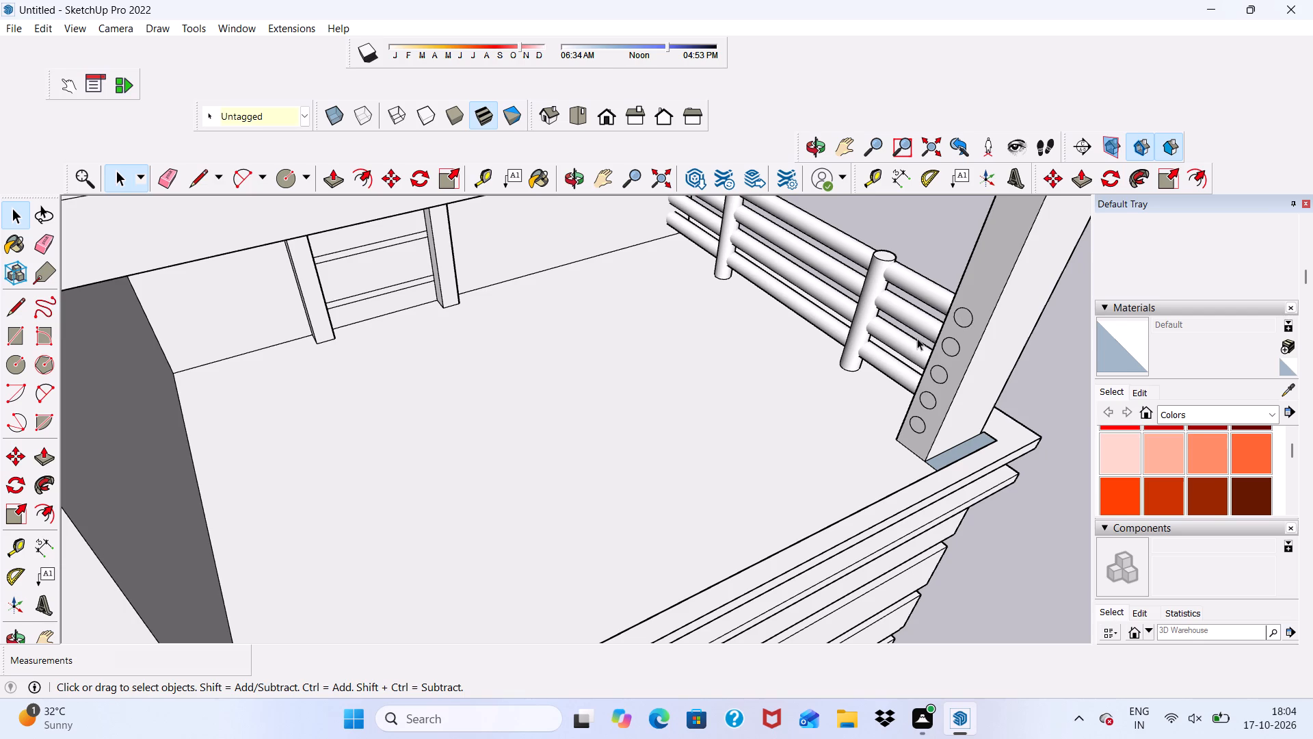
{"action": "left_click", "coordinate": [325, 177]}
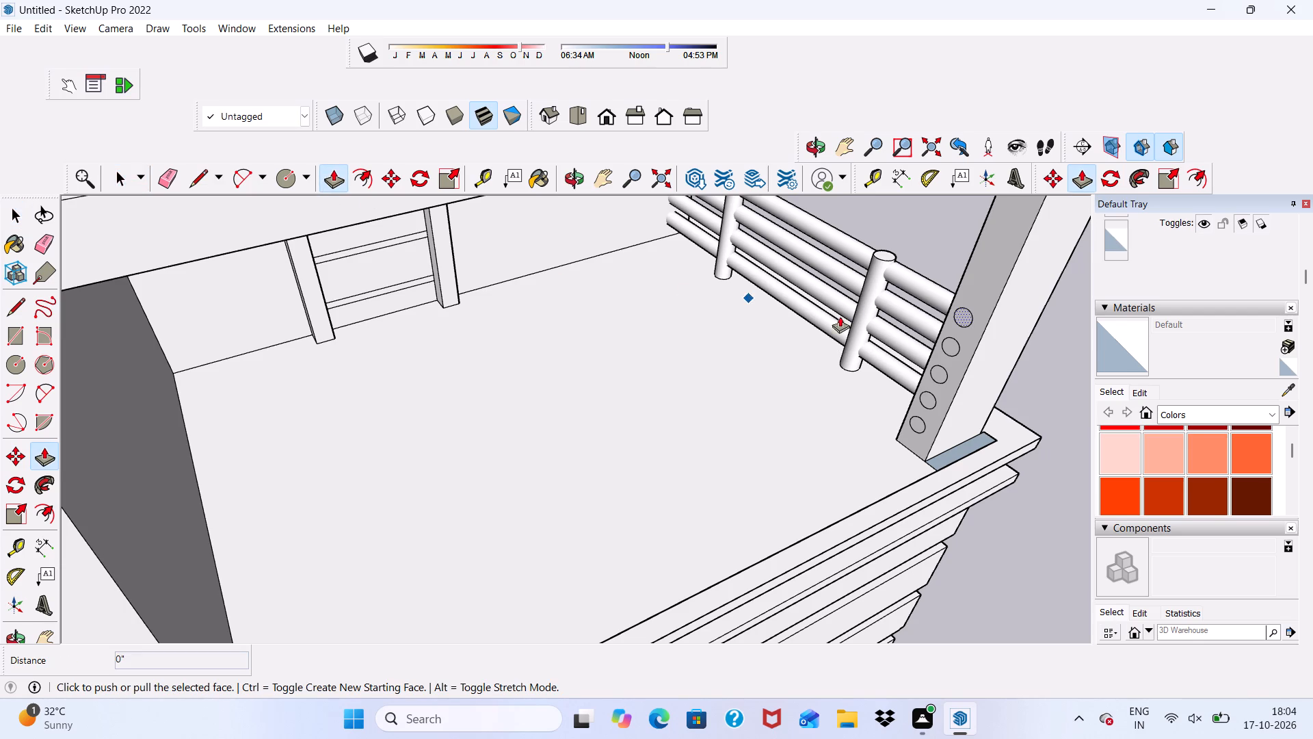
{"action": "left_click", "coordinate": [959, 317]}
{"action": "scroll", "coordinate": [819, 324], "scroll_direction": "down", "scroll_amount": 5}
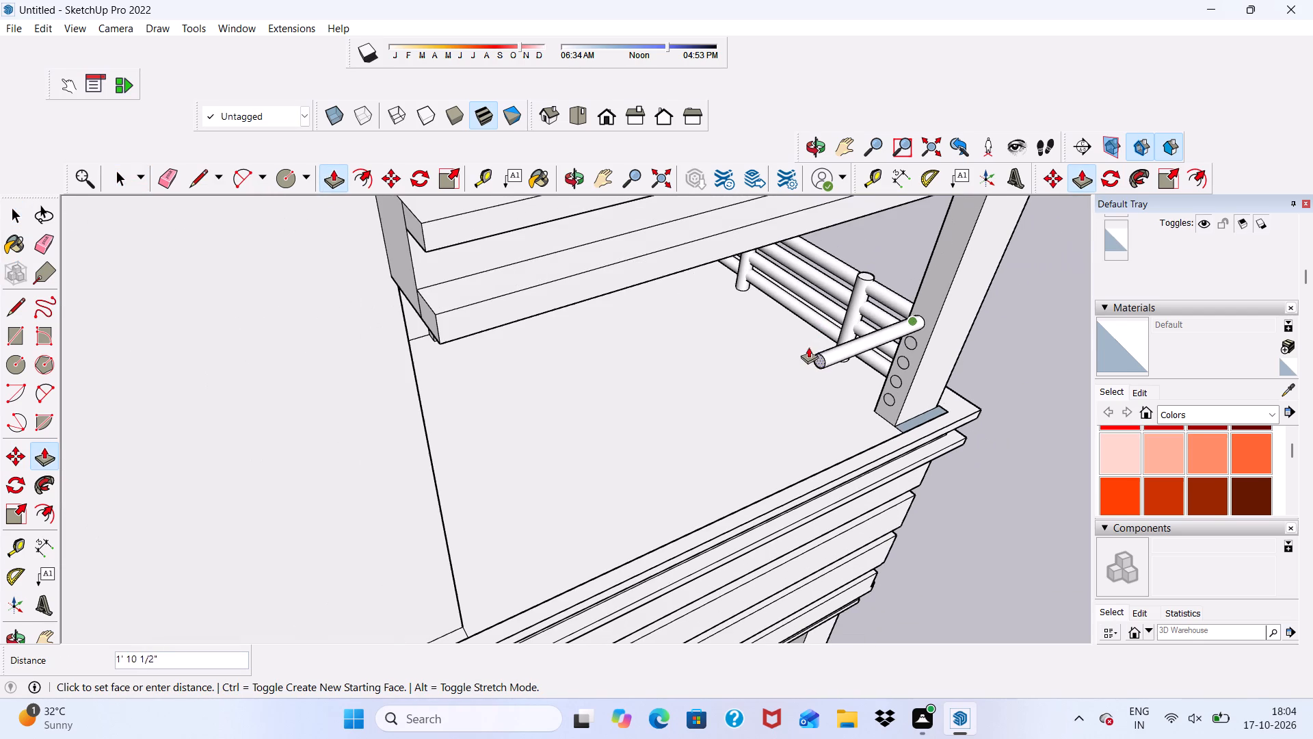
{"action": "scroll", "coordinate": [460, 465], "scroll_direction": "down", "scroll_amount": 1}
{"action": "middle_click_drag", "start_coordinate": [459, 467], "coordinate": [319, 424]}
{"action": "scroll", "coordinate": [290, 384], "scroll_direction": "up", "scroll_amount": 3}
{"action": "left_click", "coordinate": [289, 383]}
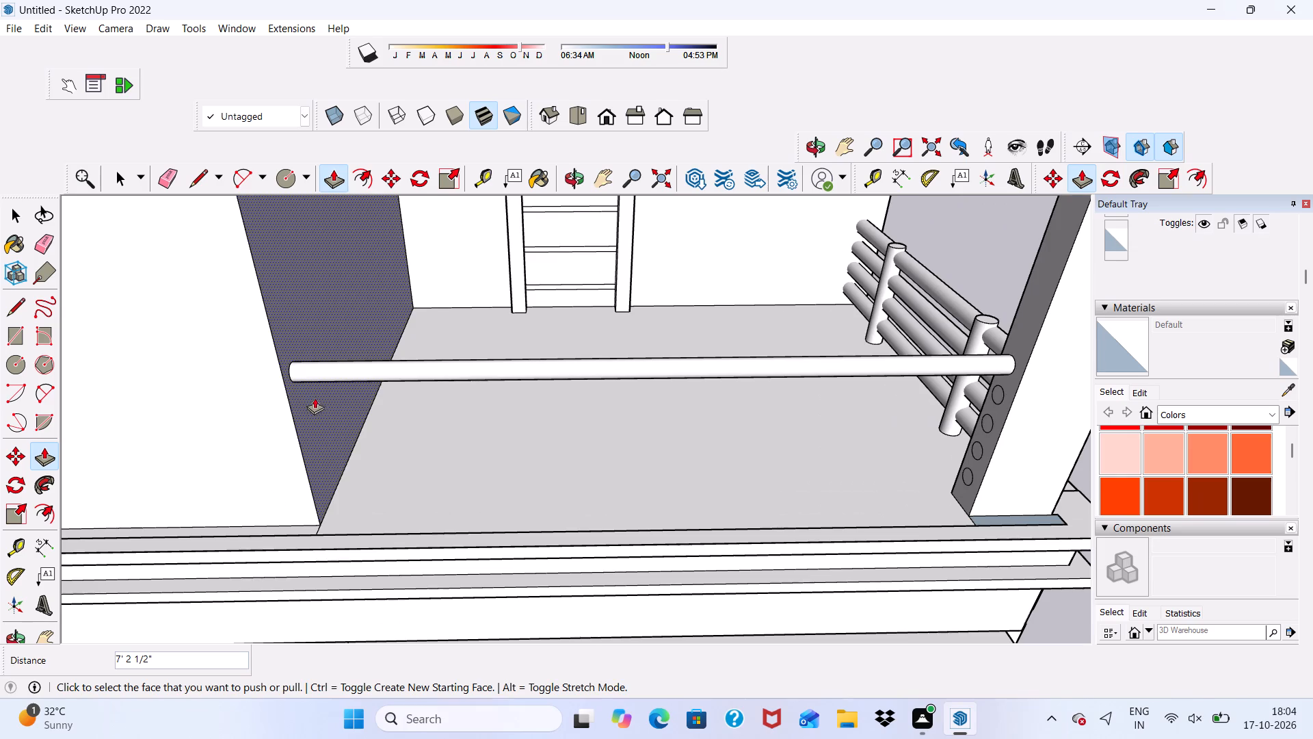
Push/Pull the second circle from the top 7' 2 7/8" across the opening to the side wall as a rail.
{"action": "middle_click_drag", "start_coordinate": [315, 398], "coordinate": [474, 352]}
{"action": "scroll", "coordinate": [476, 352], "scroll_direction": "down", "scroll_amount": 1}
{"action": "scroll", "coordinate": [998, 309], "scroll_direction": "up", "scroll_amount": 5}
{"action": "scroll", "coordinate": [768, 309], "scroll_direction": "down", "scroll_amount": 6}
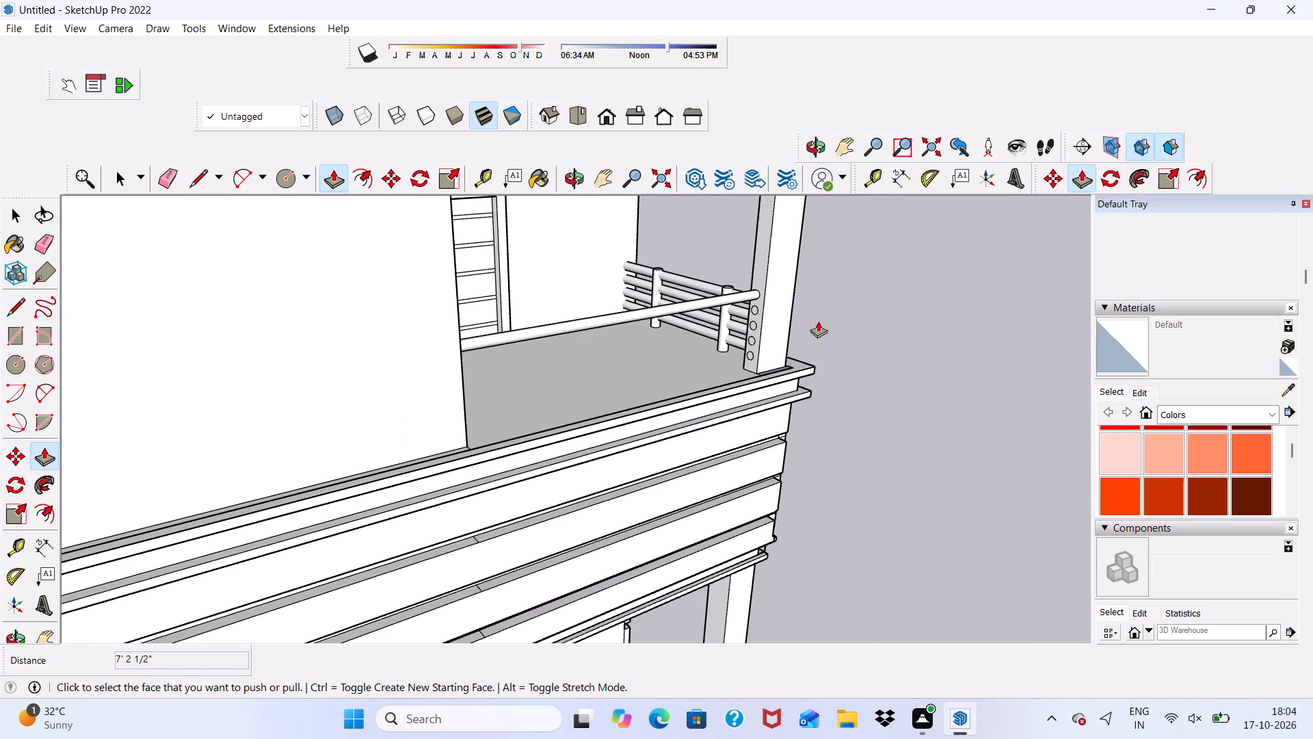
{"action": "scroll", "coordinate": [765, 305], "scroll_direction": "up", "scroll_amount": 10}
{"action": "left_click", "coordinate": [745, 315]}
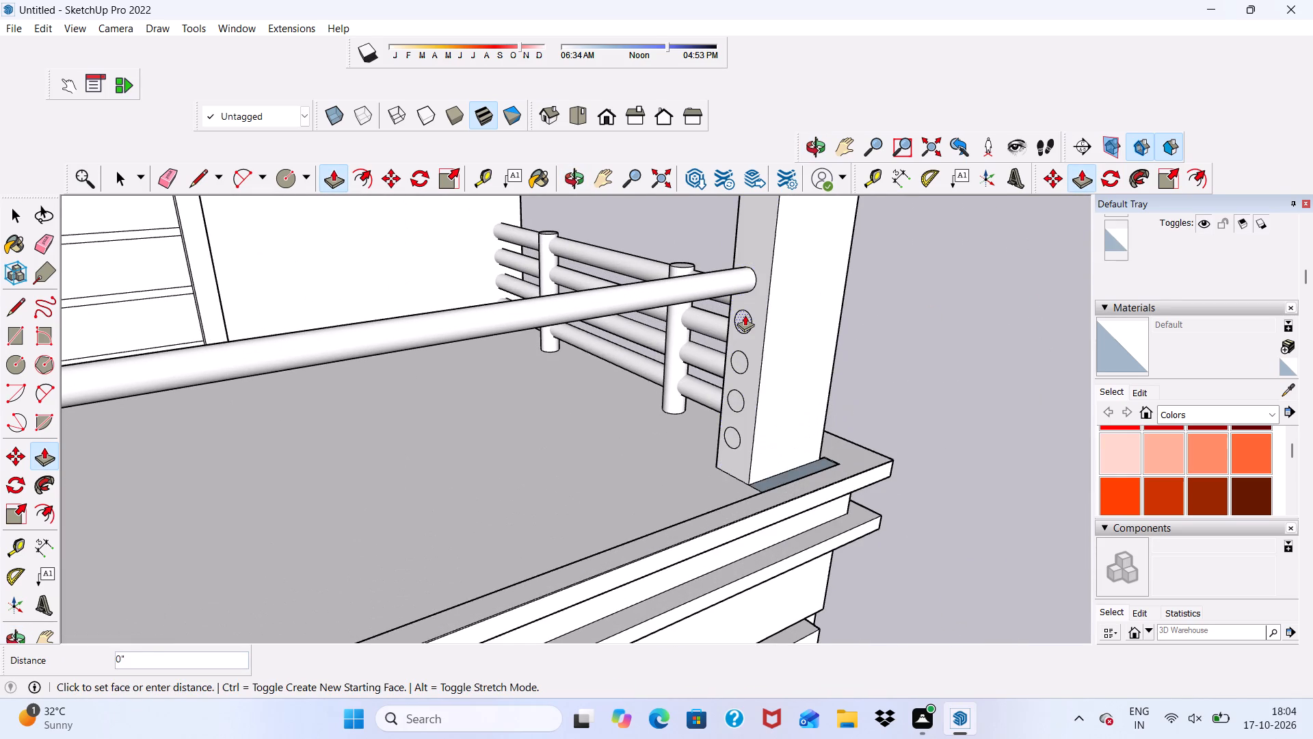
{"action": "scroll", "coordinate": [591, 354], "scroll_direction": "down", "scroll_amount": 14}
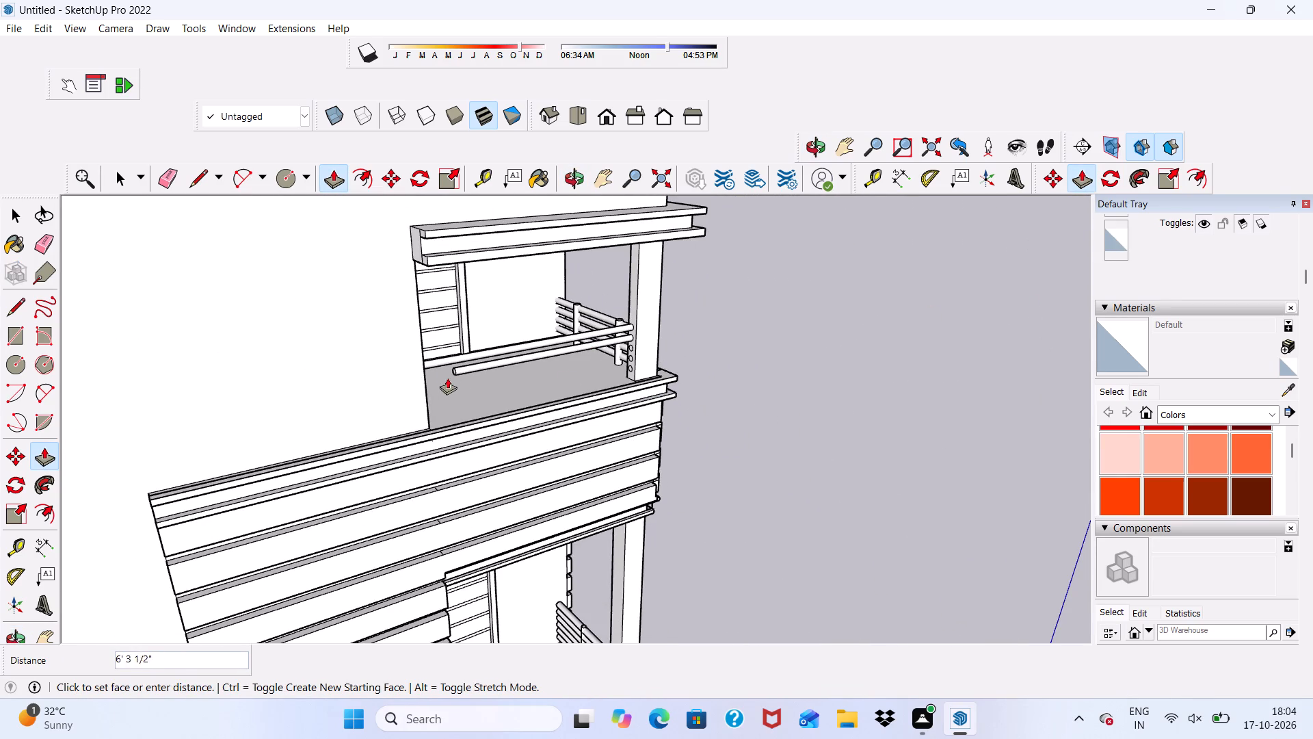
{"action": "middle_click_drag", "start_coordinate": [442, 378], "coordinate": [297, 402]}
{"action": "scroll", "coordinate": [344, 363], "scroll_direction": "up", "scroll_amount": 5}
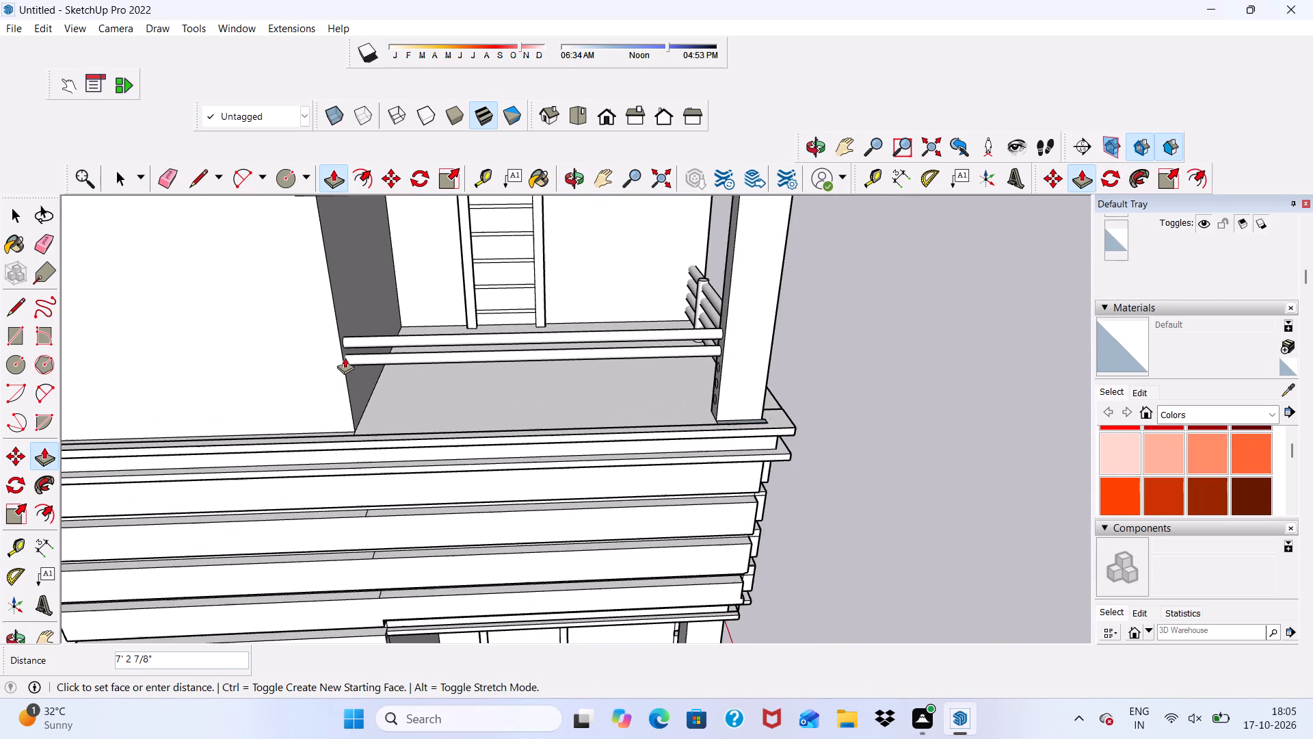
{"action": "left_click", "coordinate": [345, 356]}
Push/Pull the third circle from the top 8' 1/16" across the opening into the side wall as a rail.
{"action": "scroll", "coordinate": [347, 361], "scroll_direction": "up", "scroll_amount": 5}
{"action": "middle_click_drag", "start_coordinate": [364, 385], "coordinate": [585, 367]}
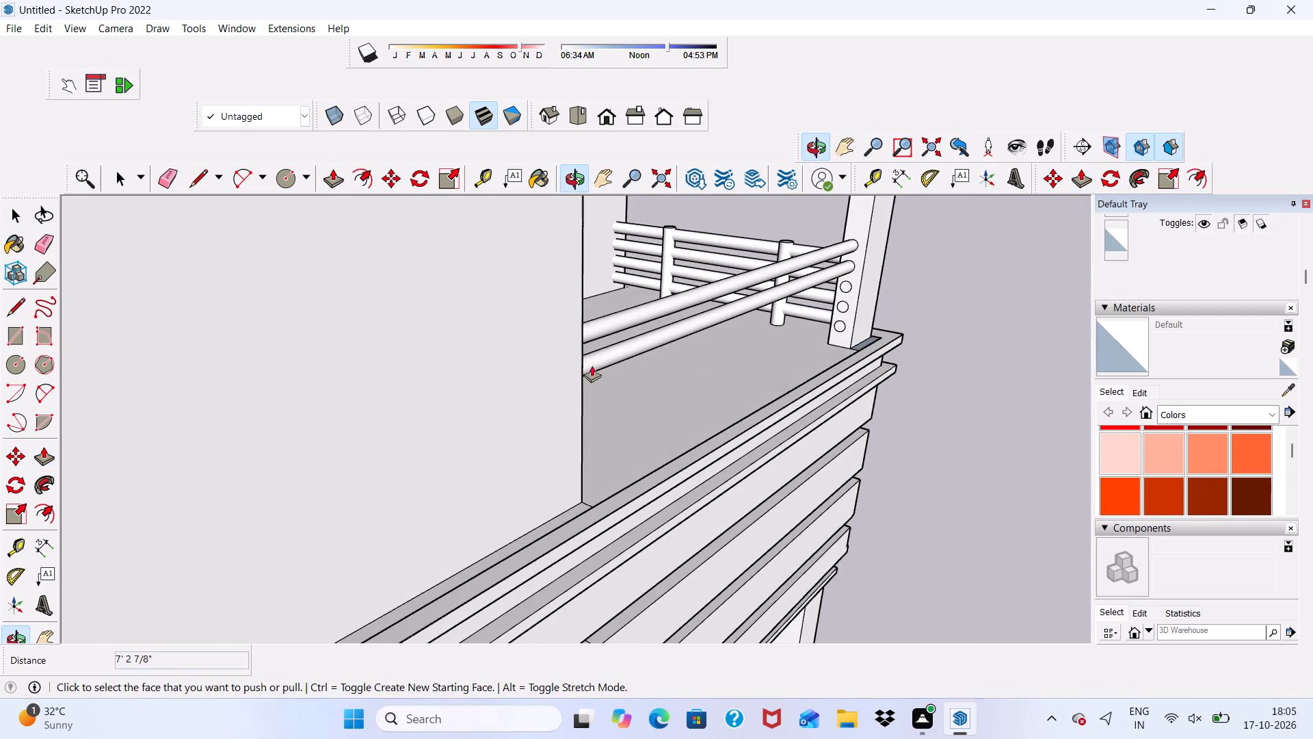
{"action": "scroll", "coordinate": [935, 315], "scroll_direction": "up", "scroll_amount": 5}
{"action": "scroll", "coordinate": [691, 300], "scroll_direction": "down", "scroll_amount": 2}
{"action": "scroll", "coordinate": [845, 269], "scroll_direction": "down", "scroll_amount": 4}
{"action": "scroll", "coordinate": [738, 271], "scroll_direction": "up", "scroll_amount": 5}
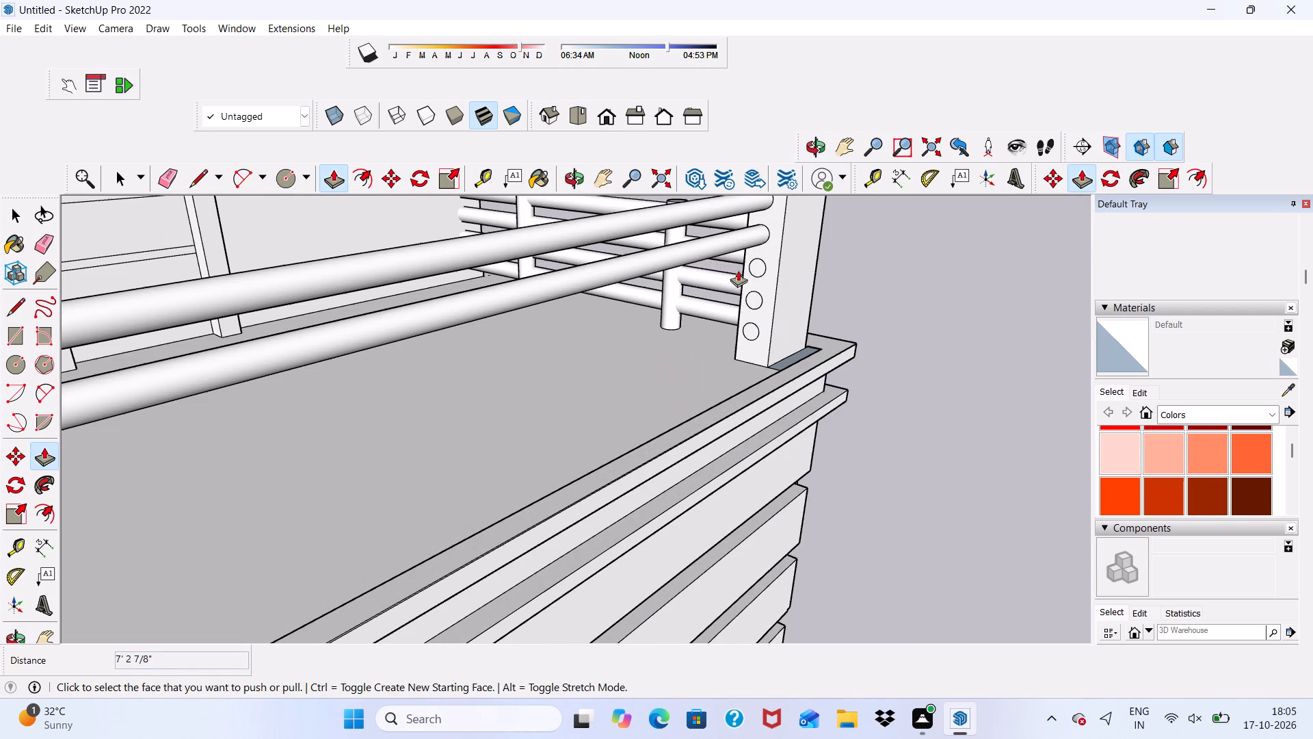
{"action": "left_click", "coordinate": [754, 263]}
{"action": "scroll", "coordinate": [663, 313], "scroll_direction": "down", "scroll_amount": 10}
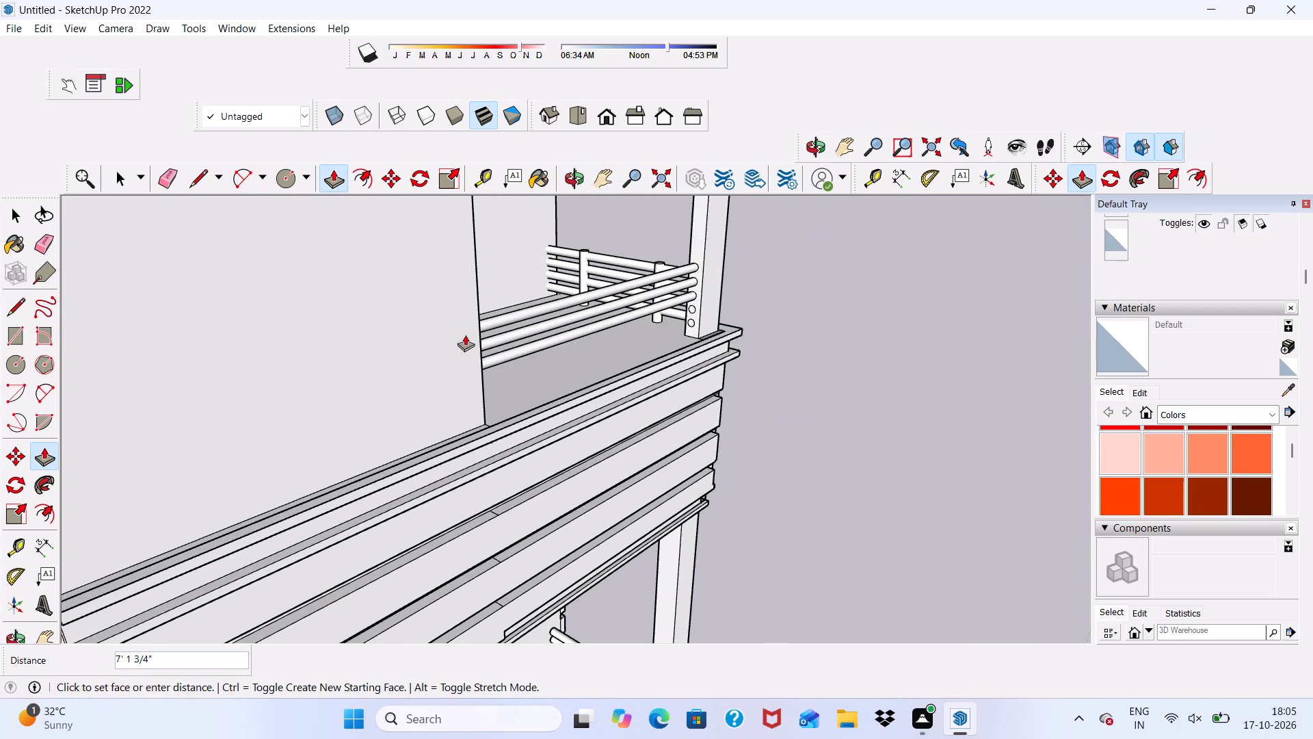
{"action": "middle_click_drag", "start_coordinate": [465, 335], "coordinate": [208, 356]}
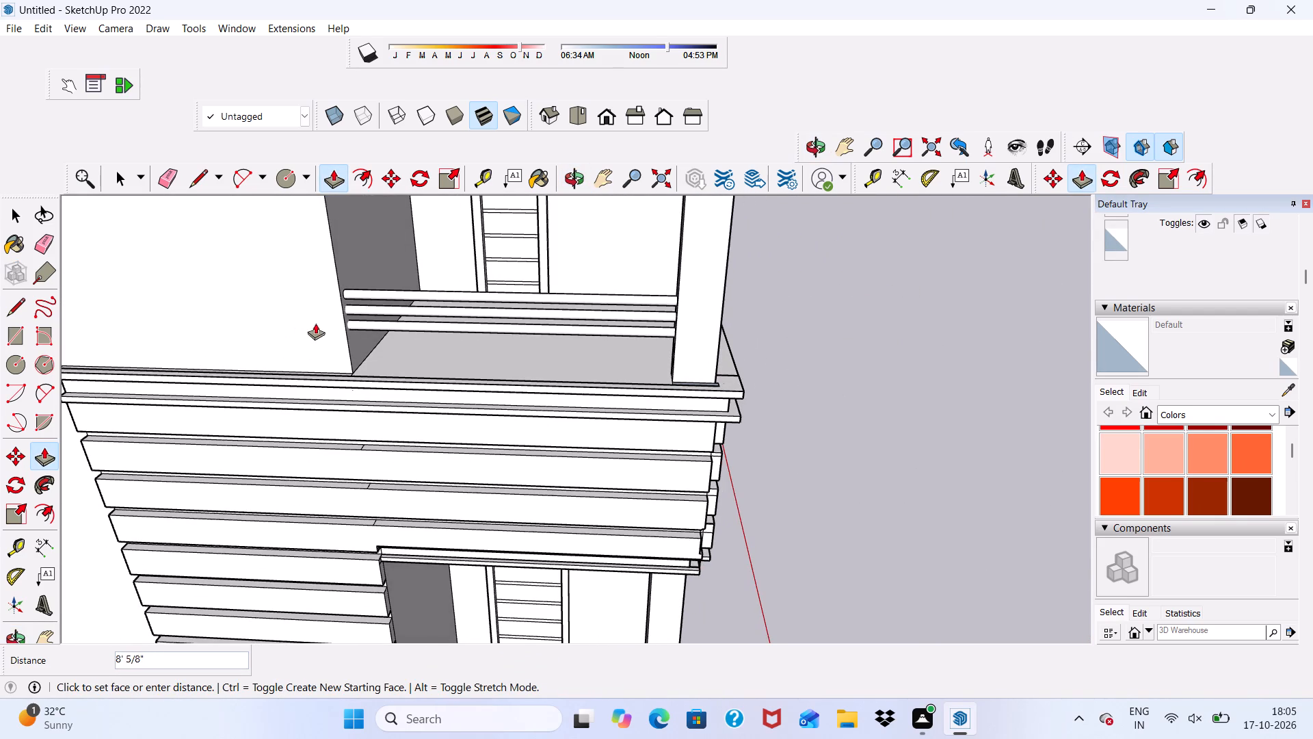
{"action": "left_click", "coordinate": [315, 322]}
Push/Pull the fourth circle from the top 7' 3 13/16" across the opening to the side wall as a rail.
{"action": "middle_click_drag", "start_coordinate": [315, 322], "coordinate": [535, 334]}
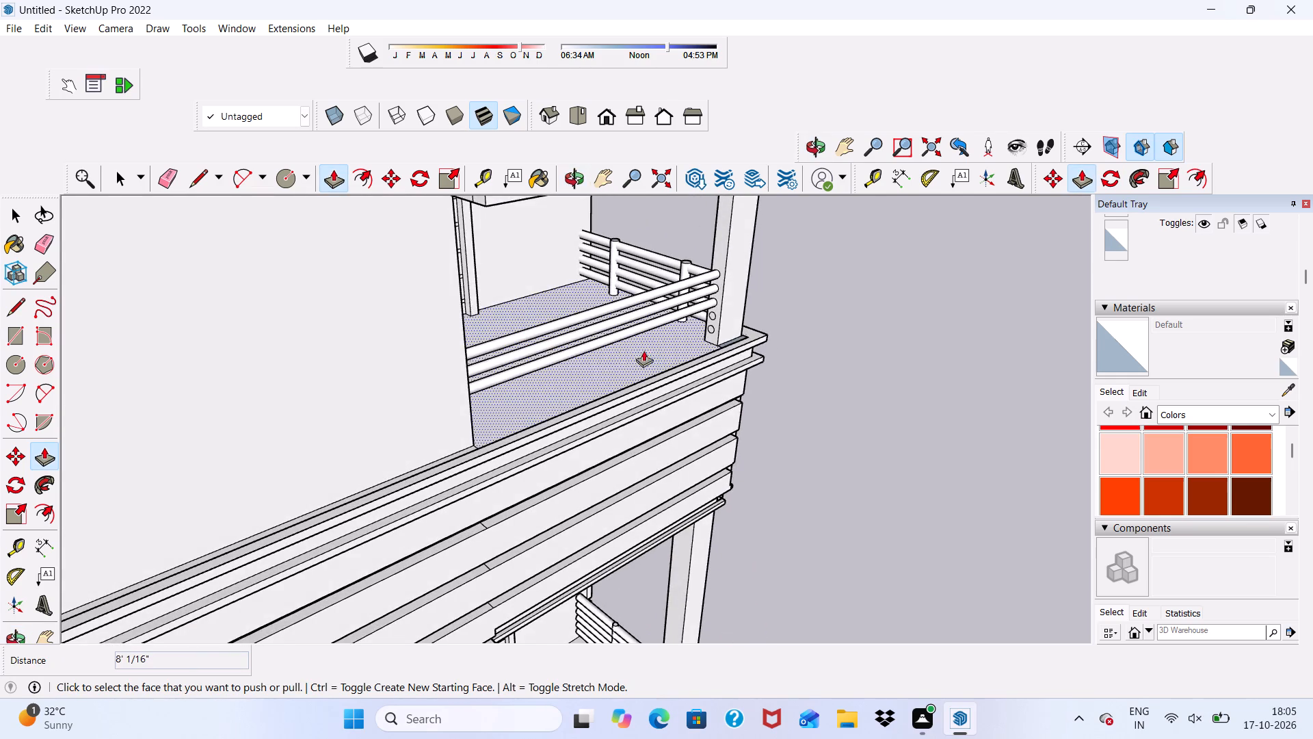
{"action": "scroll", "coordinate": [737, 341], "scroll_direction": "up", "scroll_amount": 11}
{"action": "left_click", "coordinate": [696, 309]}
{"action": "scroll", "coordinate": [605, 348], "scroll_direction": "down", "scroll_amount": 6}
{"action": "scroll", "coordinate": [549, 326], "scroll_direction": "down", "scroll_amount": 2}
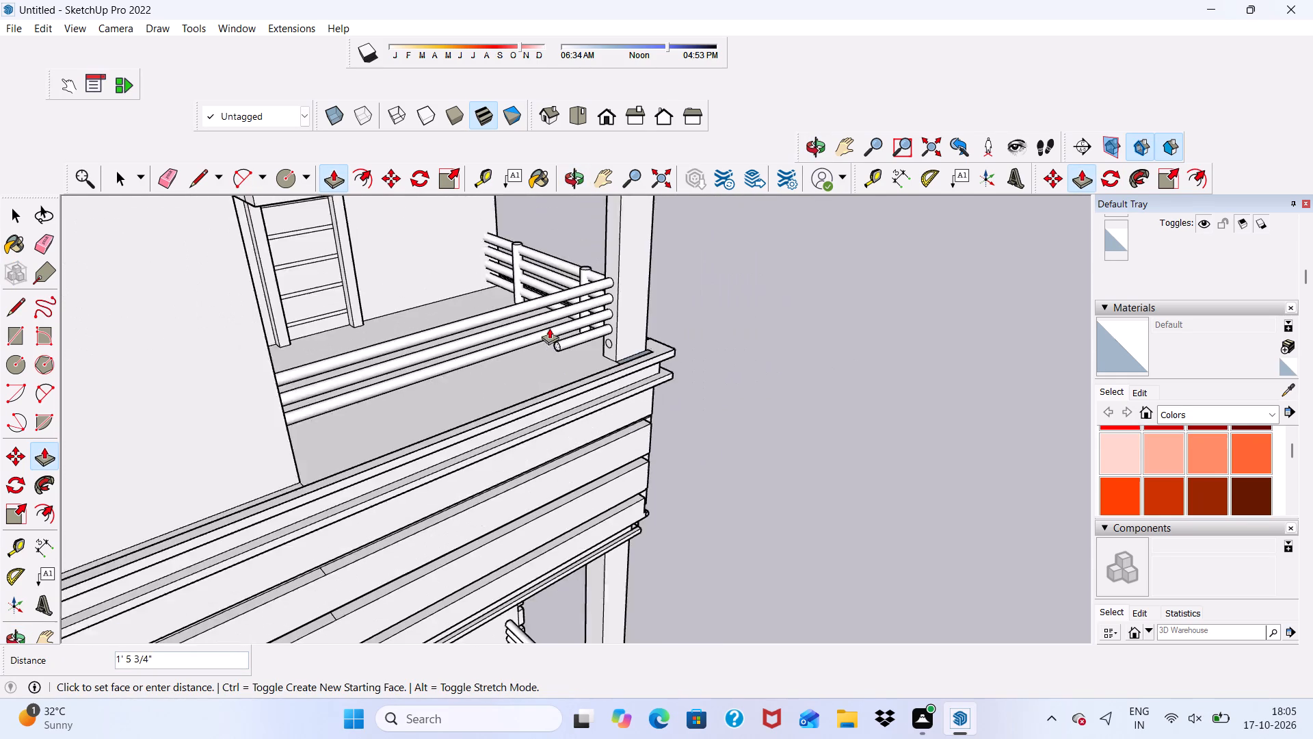
{"action": "scroll", "coordinate": [549, 328], "scroll_direction": "down", "scroll_amount": 17}
{"action": "scroll", "coordinate": [505, 352], "scroll_direction": "up", "scroll_amount": 7}
{"action": "middle_click_drag", "start_coordinate": [496, 346], "coordinate": [352, 359]}
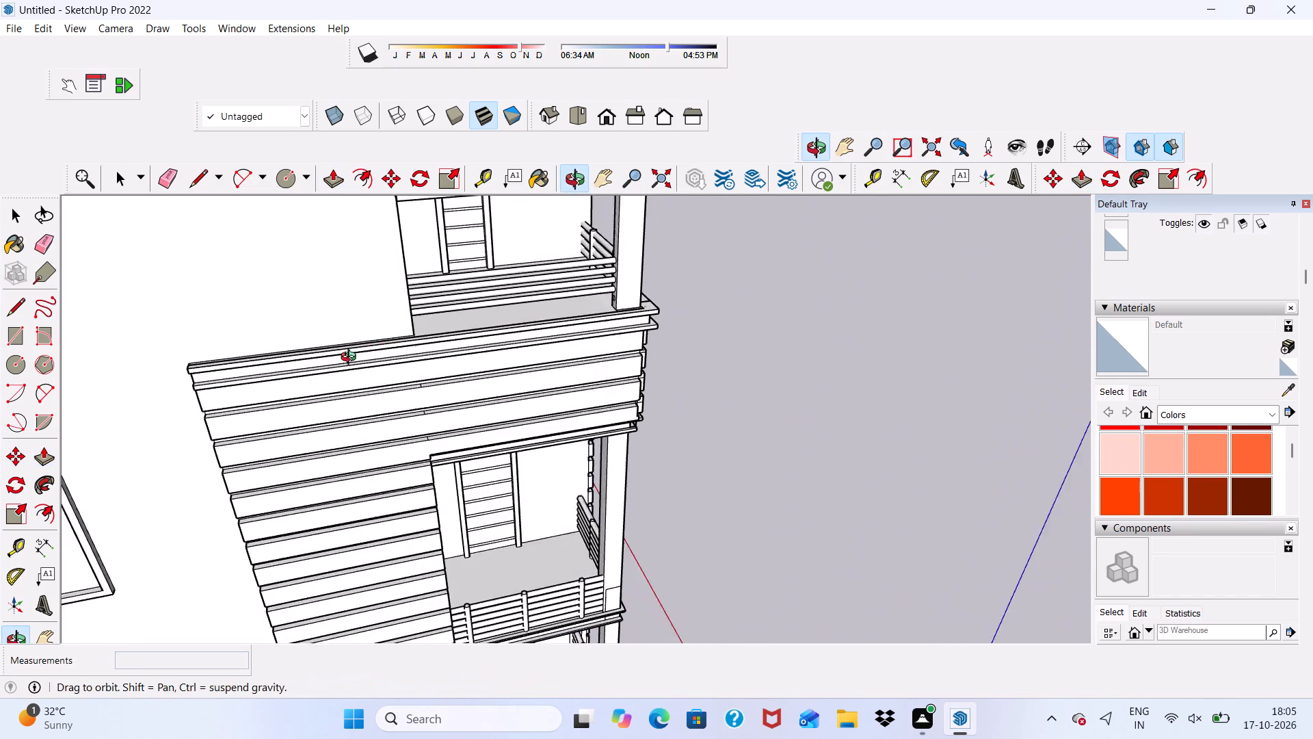
{"action": "middle_click_drag", "start_coordinate": [352, 359], "coordinate": [326, 361]}
{"action": "scroll", "coordinate": [383, 311], "scroll_direction": "up", "scroll_amount": 4}
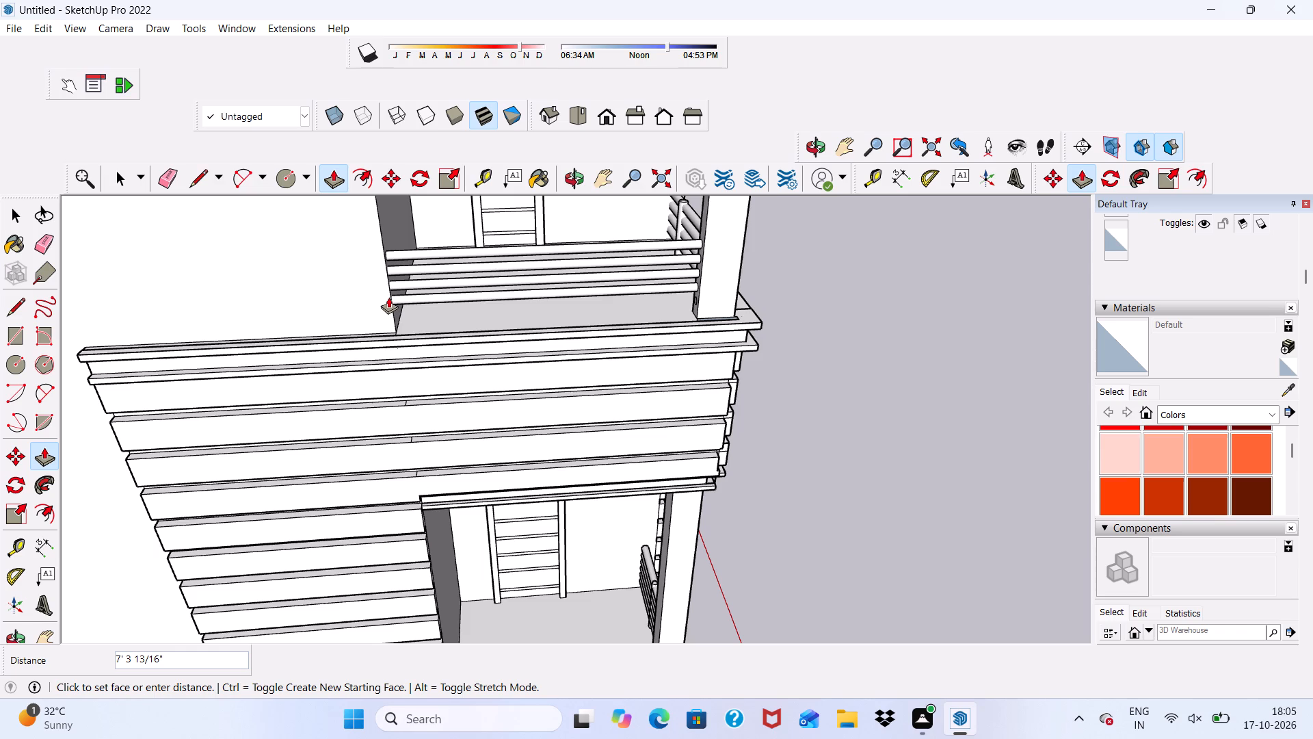
{"action": "left_click", "coordinate": [388, 297]}
Push/Pull the lowest circle on the column across the opening into the side wall as the bottom rail.
{"action": "middle_click_drag", "start_coordinate": [368, 300], "coordinate": [676, 291]}
{"action": "scroll", "coordinate": [703, 268], "scroll_direction": "up", "scroll_amount": 6}
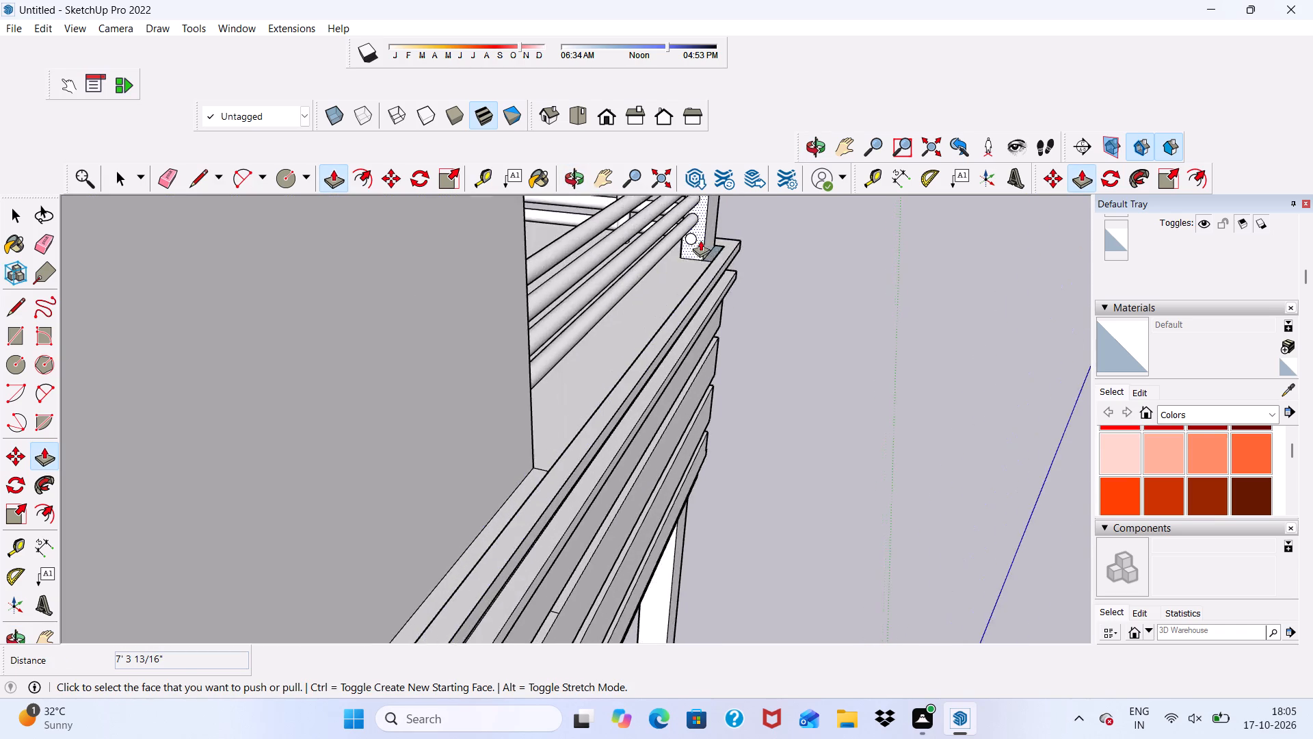
{"action": "scroll", "coordinate": [700, 240], "scroll_direction": "up", "scroll_amount": 7}
{"action": "left_click", "coordinate": [683, 239]}
{"action": "scroll", "coordinate": [681, 246], "scroll_direction": "down", "scroll_amount": 12}
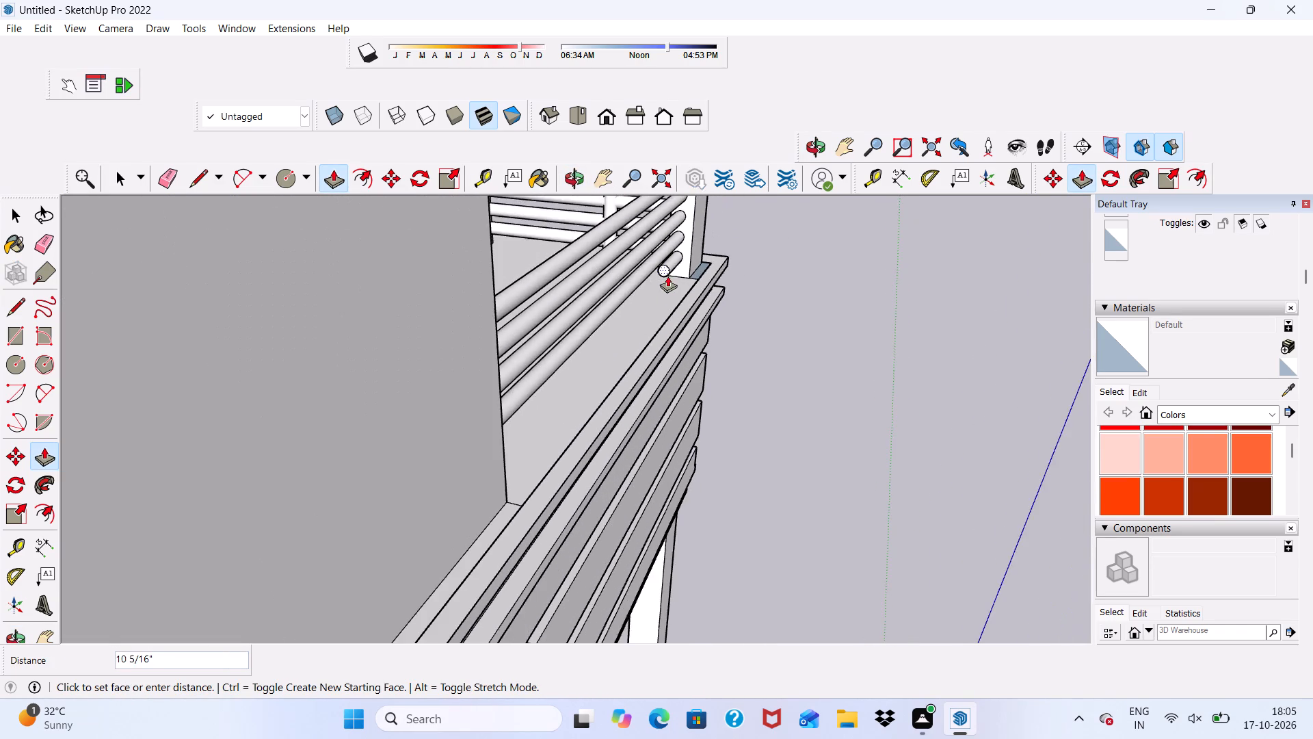
{"action": "scroll", "coordinate": [667, 276], "scroll_direction": "down", "scroll_amount": 6}
{"action": "middle_click_drag", "start_coordinate": [593, 372], "coordinate": [287, 413]}
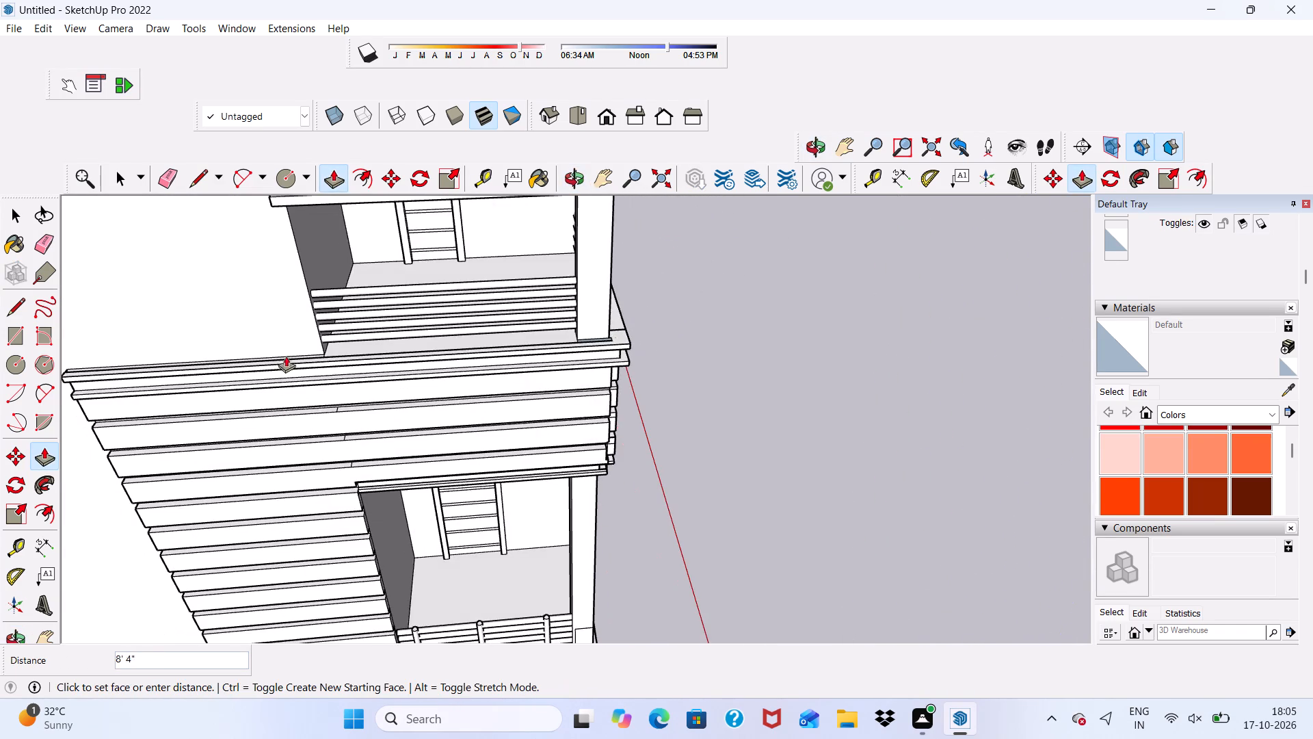
{"action": "scroll", "coordinate": [288, 352], "scroll_direction": "up", "scroll_amount": 1}
{"action": "left_click", "coordinate": [291, 337]}
{"action": "key", "text": "space"}
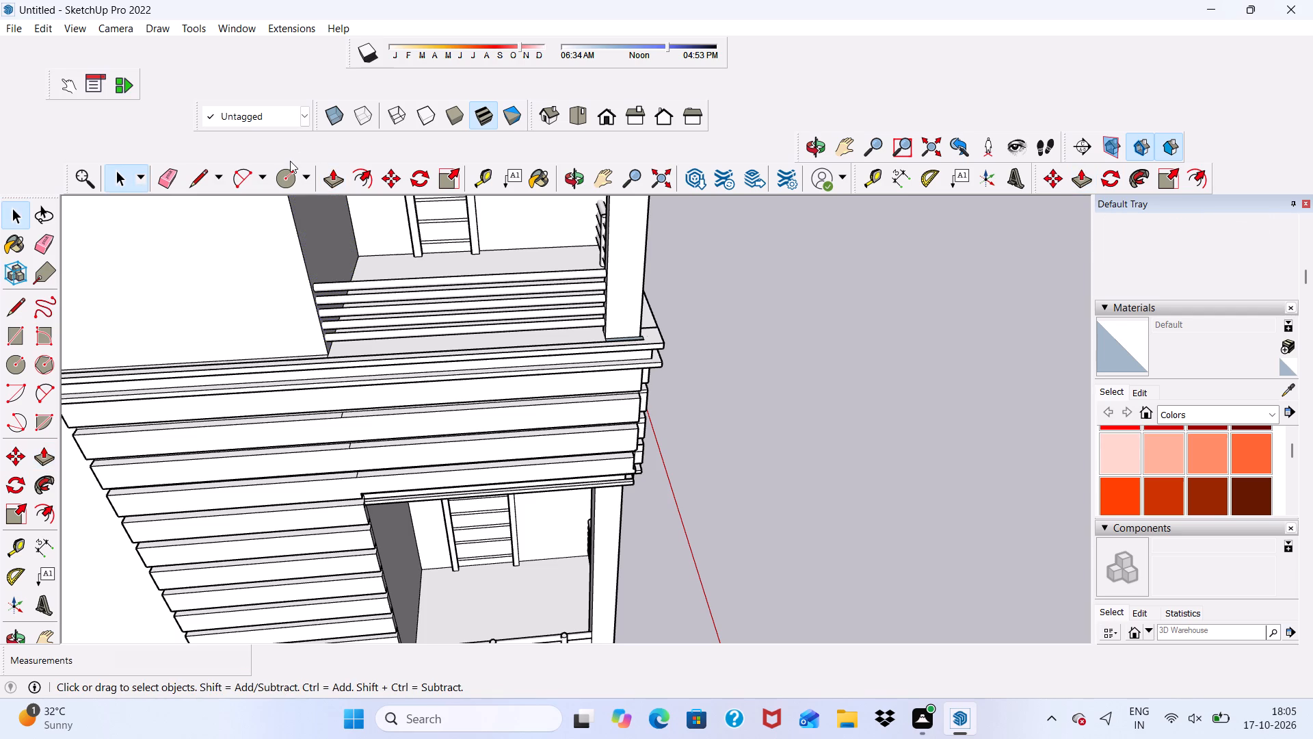
Draw a circle about 5 7/8" in circumference on the balcony floor beneath the new rails, near the corner column.
{"action": "left_click", "coordinate": [287, 176]}
{"action": "scroll", "coordinate": [444, 340], "scroll_direction": "up", "scroll_amount": 5}
{"action": "middle_click_drag", "start_coordinate": [452, 346], "coordinate": [449, 404]}
{"action": "scroll", "coordinate": [676, 354], "scroll_direction": "up", "scroll_amount": 1}
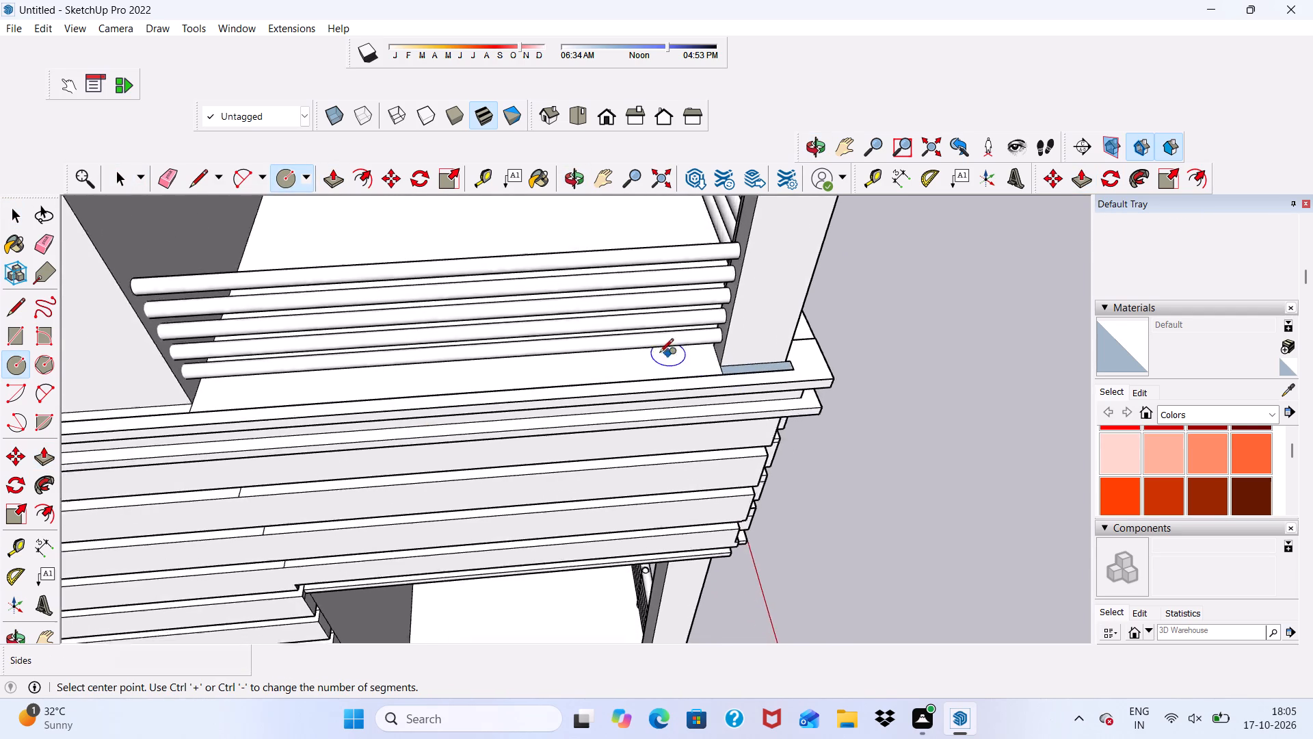
{"action": "scroll", "coordinate": [659, 354], "scroll_direction": "up", "scroll_amount": 6}
{"action": "left_click", "coordinate": [660, 354]}
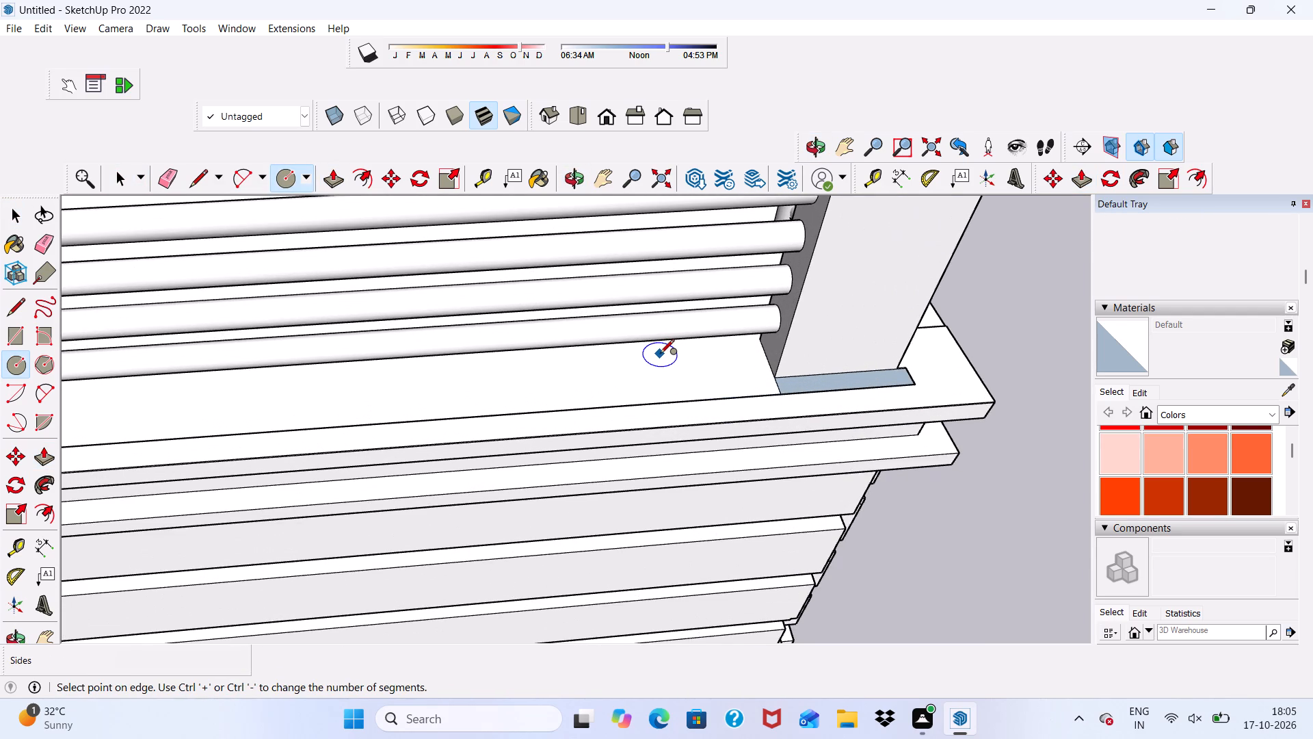
{"action": "scroll", "coordinate": [662, 352], "scroll_direction": "up", "scroll_amount": 3}
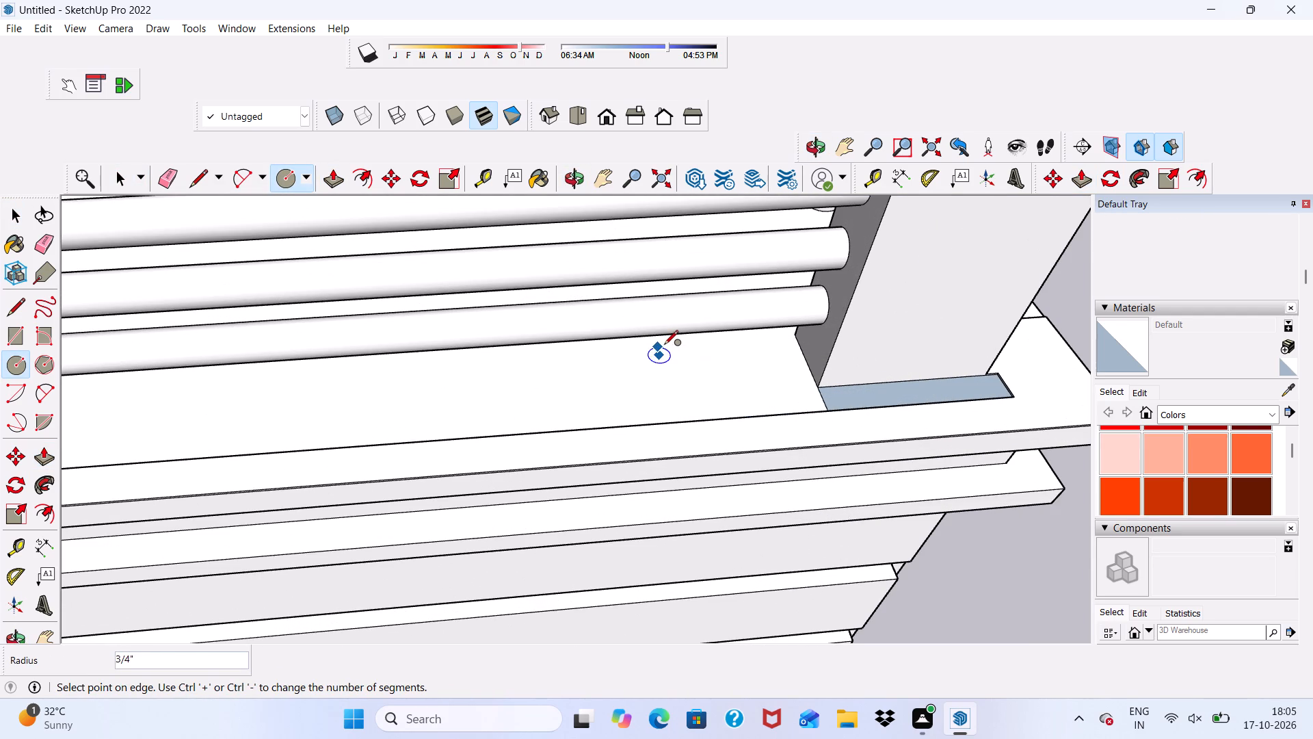
{"action": "scroll", "coordinate": [651, 338], "scroll_direction": "up", "scroll_amount": 2}
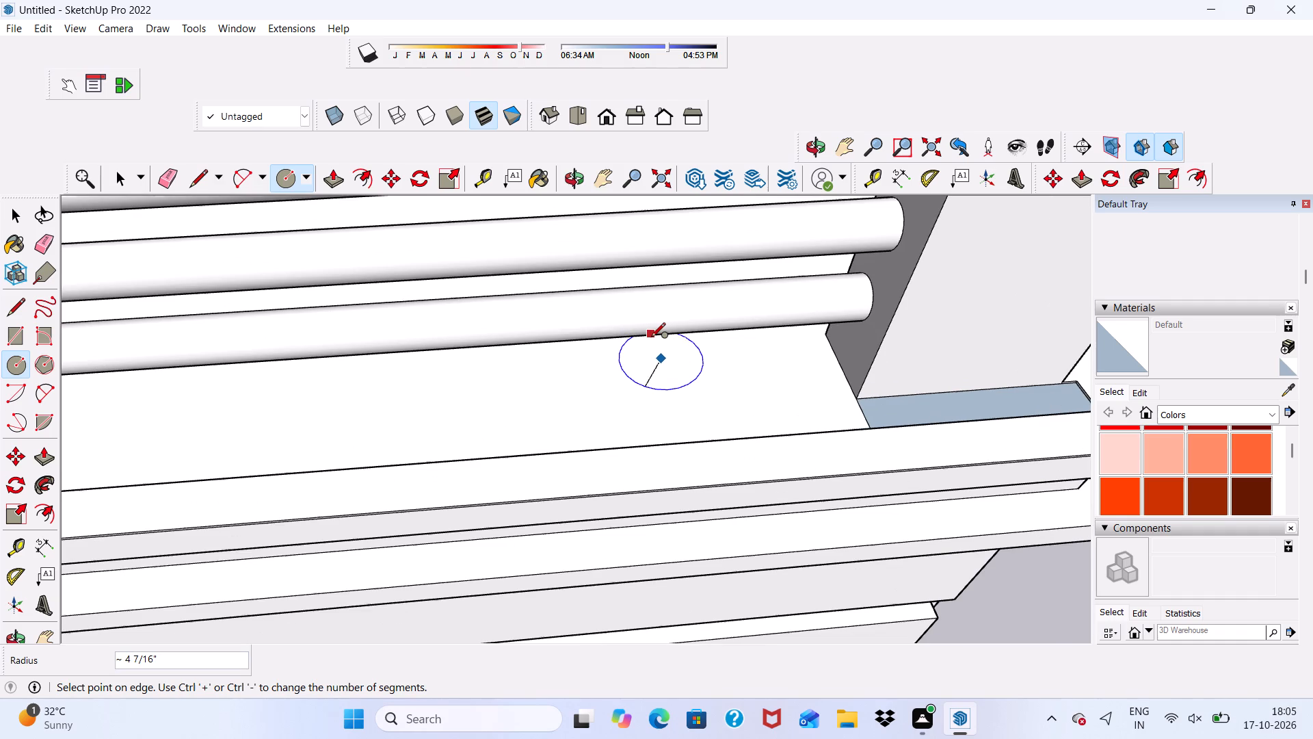
{"action": "scroll", "coordinate": [650, 339], "scroll_direction": "up", "scroll_amount": 1}
{"action": "left_click", "coordinate": [650, 339]}
{"action": "left_click_drag", "start_coordinate": [650, 339], "coordinate": [652, 356]}
{"action": "key", "text": "space"}
Copy the floor circle and its face 2' 2 7/8" along the green axis toward the side wall.
{"action": "double_click", "coordinate": [656, 365]}
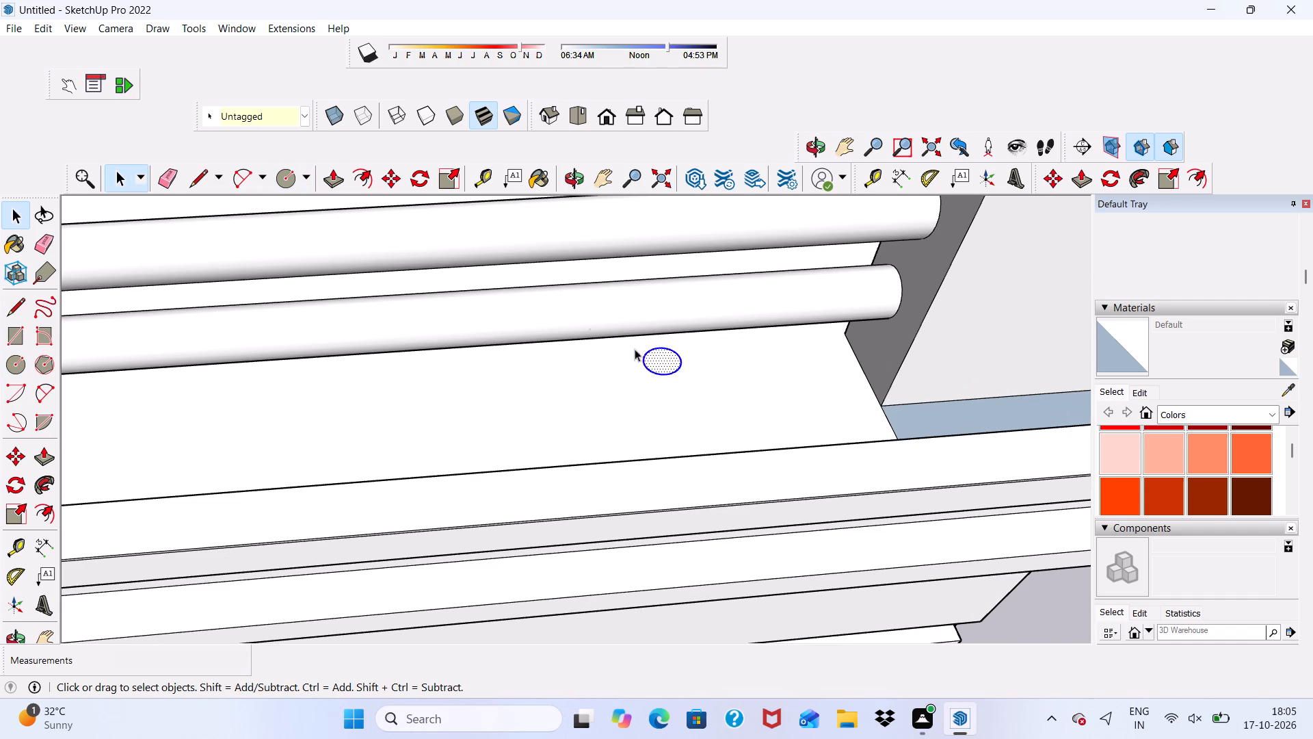
{"action": "left_click", "coordinate": [391, 172]}
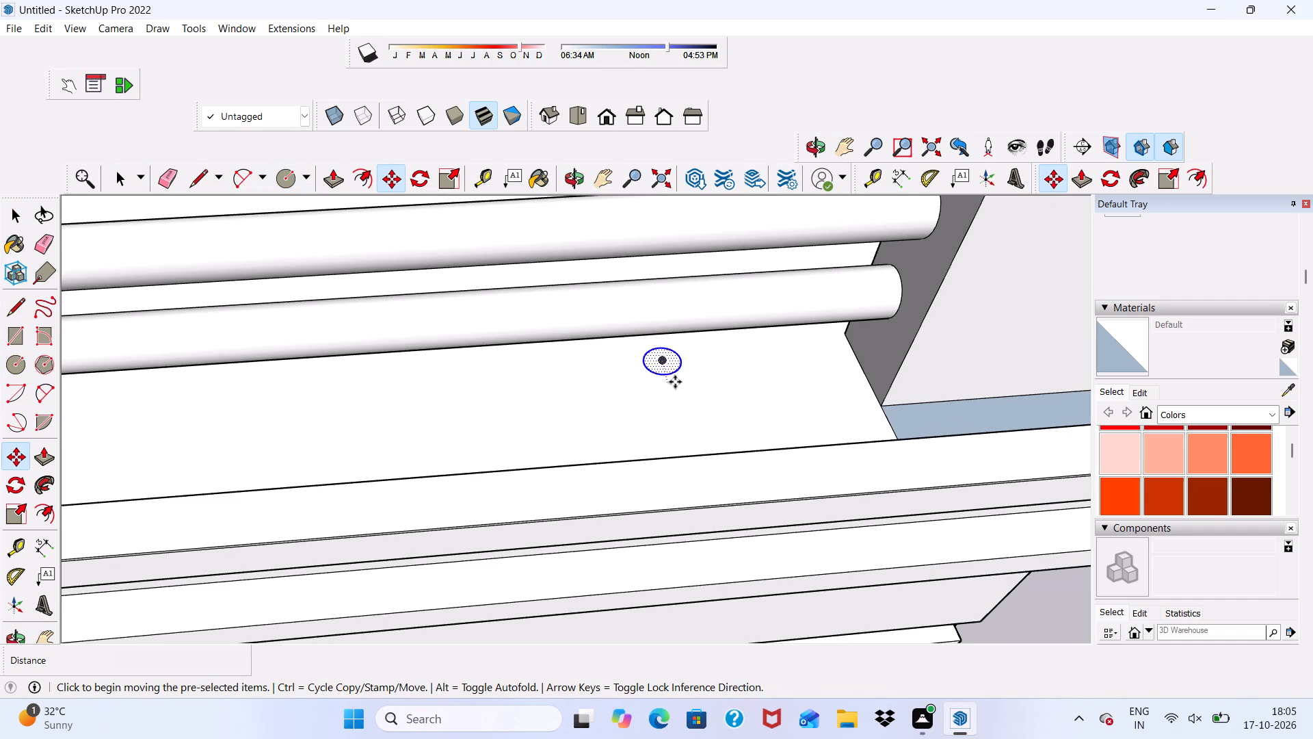
{"action": "left_click", "coordinate": [663, 362]}
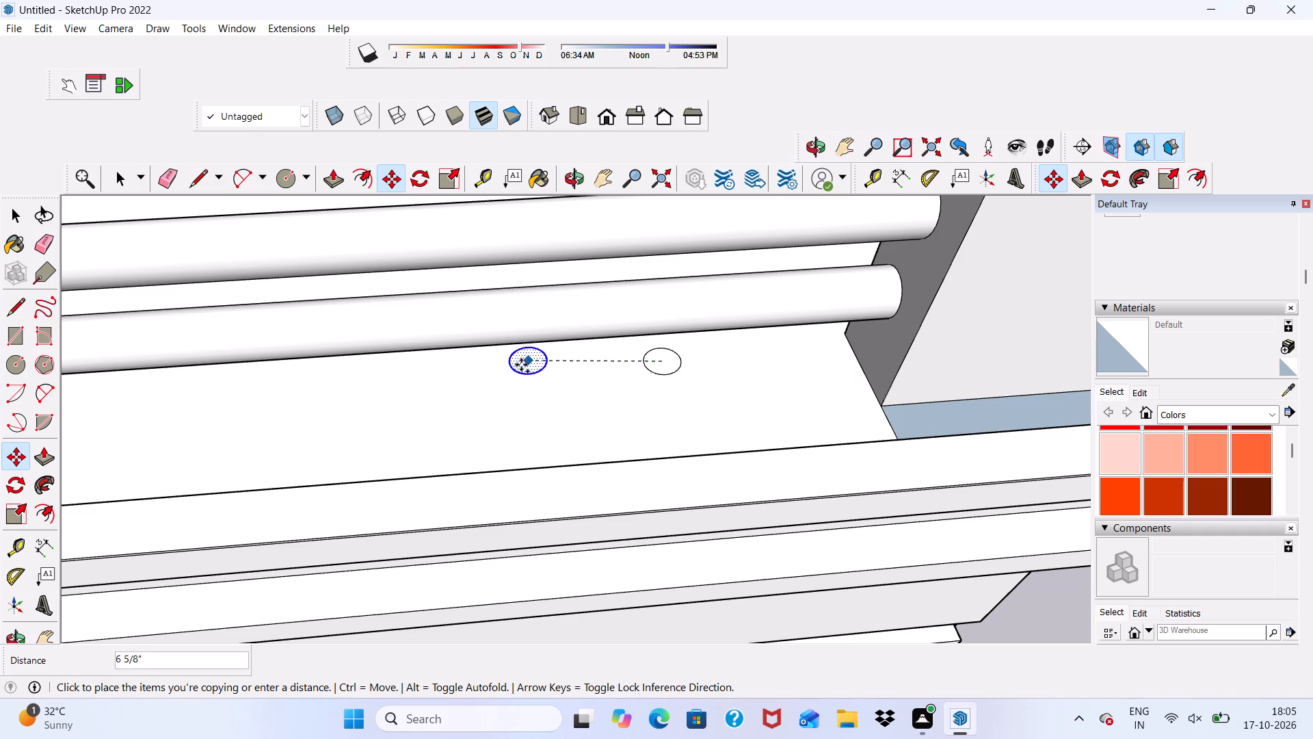
{"action": "scroll", "coordinate": [499, 387], "scroll_direction": "down", "scroll_amount": 16}
{"action": "scroll", "coordinate": [514, 378], "scroll_direction": "up", "scroll_amount": 9}
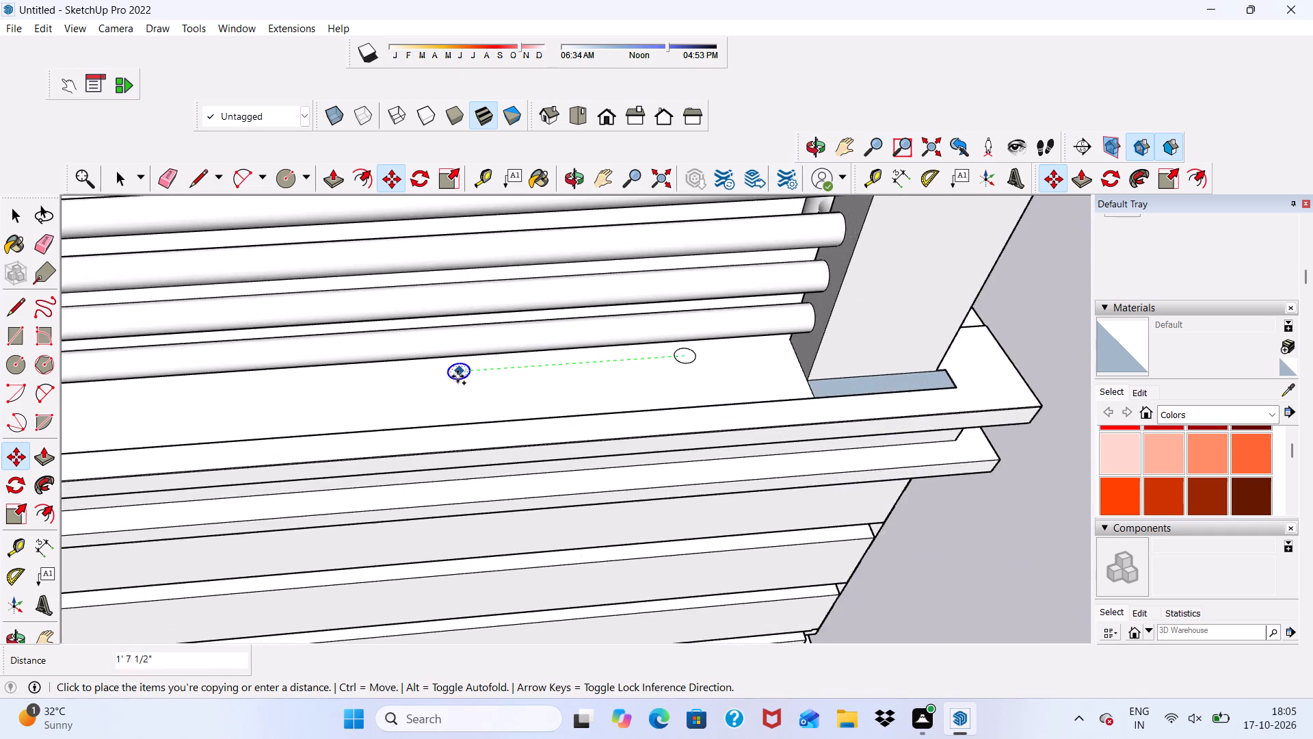
{"action": "scroll", "coordinate": [455, 377], "scroll_direction": "up", "scroll_amount": 3}
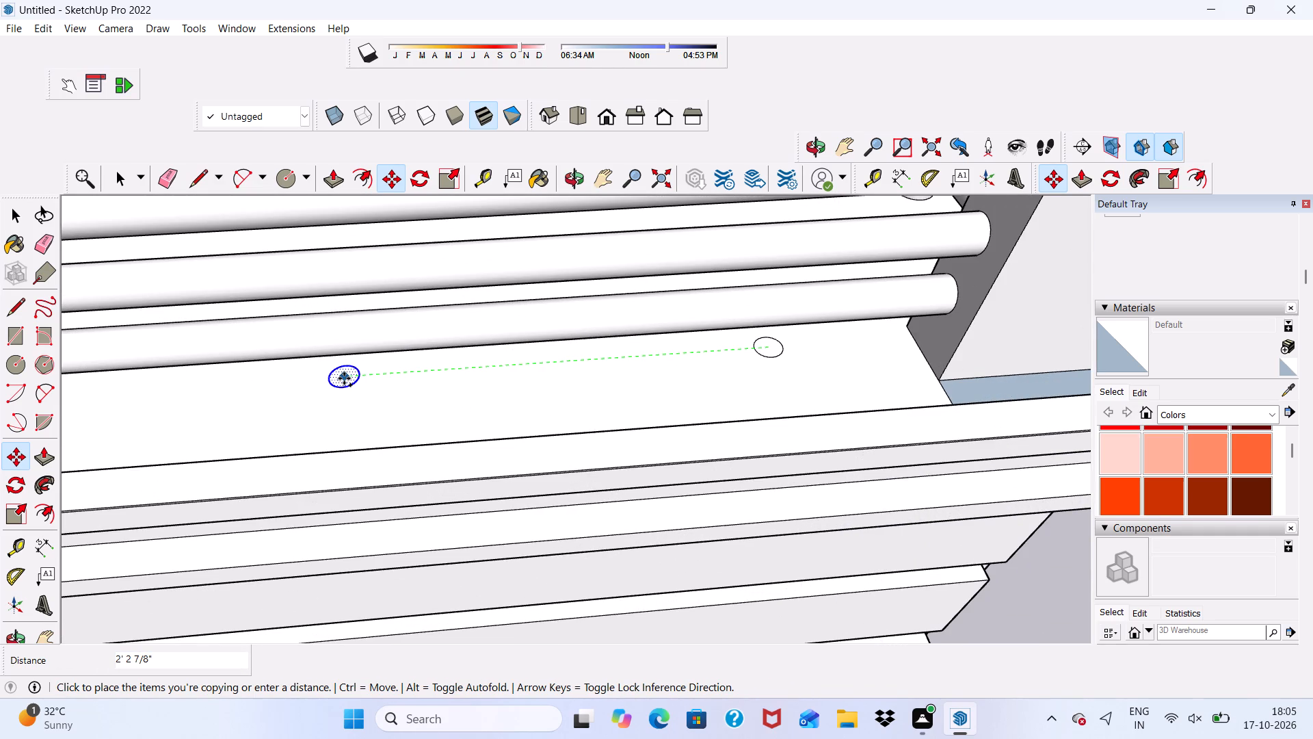
{"action": "double_click", "coordinate": [344, 378]}
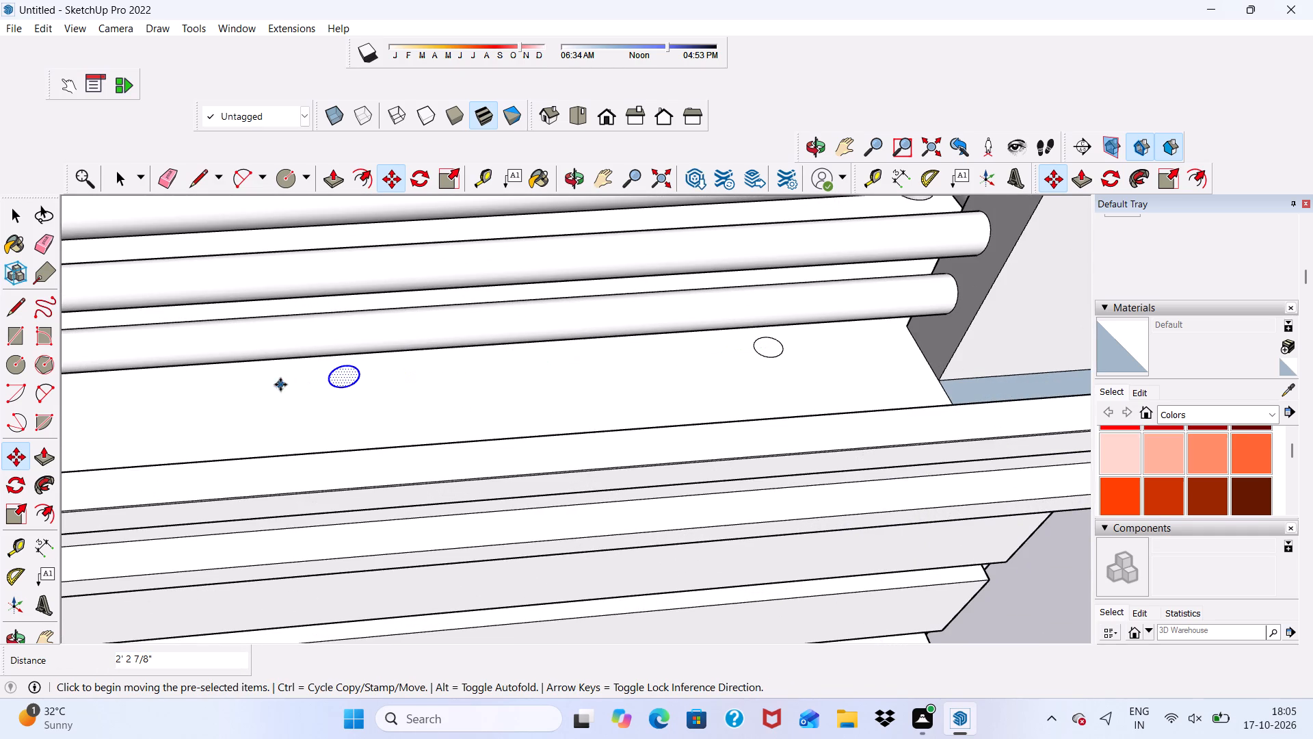
Copy the second floor circle about 3' 1/16" further along the green axis toward the side wall.
{"action": "left_click", "coordinate": [342, 383]}
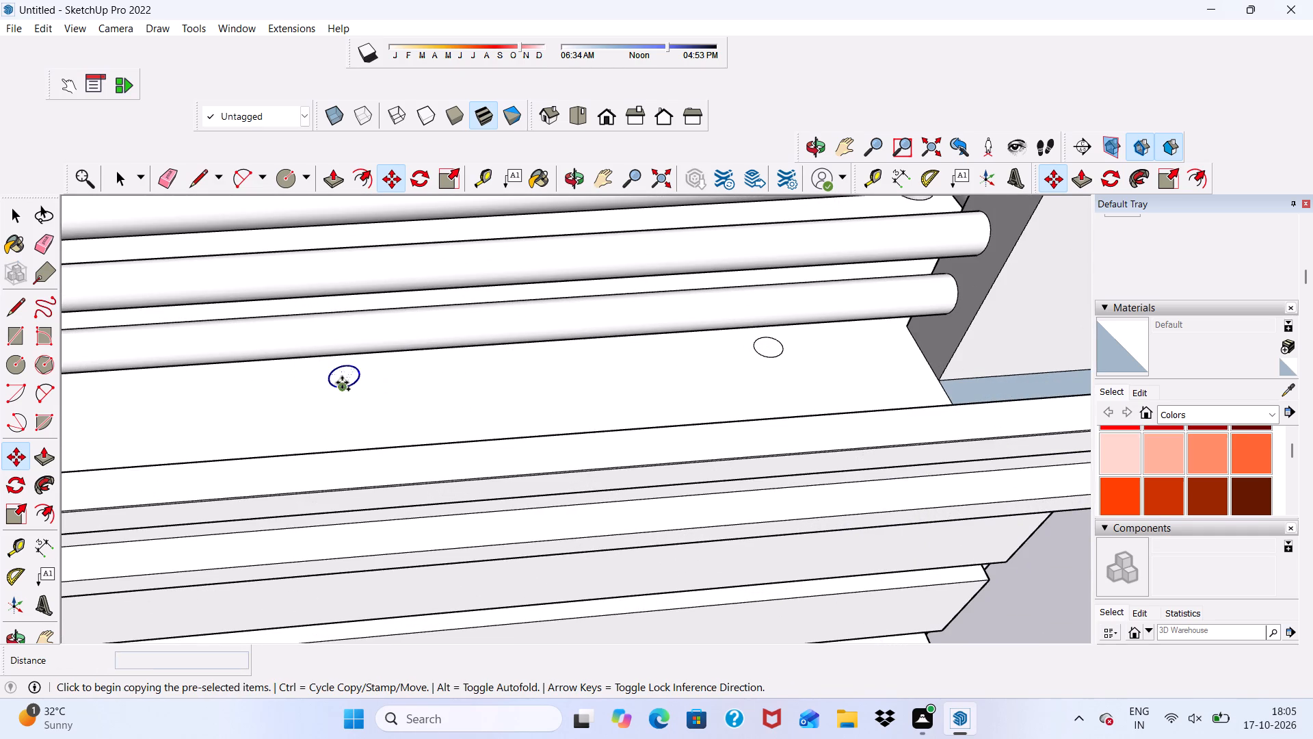
{"action": "scroll", "coordinate": [216, 394], "scroll_direction": "down", "scroll_amount": 13}
{"action": "scroll", "coordinate": [503, 322], "scroll_direction": "down", "scroll_amount": 6}
{"action": "scroll", "coordinate": [483, 352], "scroll_direction": "up", "scroll_amount": 5}
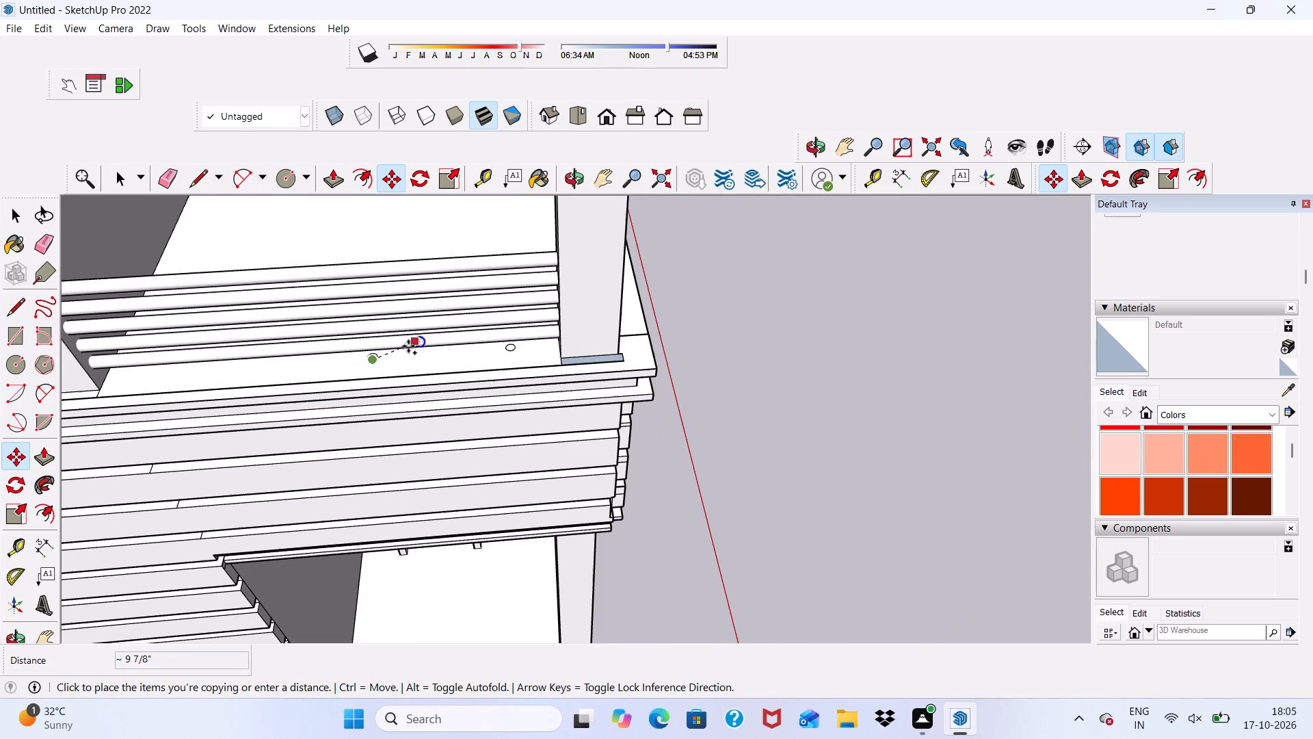
{"action": "scroll", "coordinate": [194, 385], "scroll_direction": "up", "scroll_amount": 3}
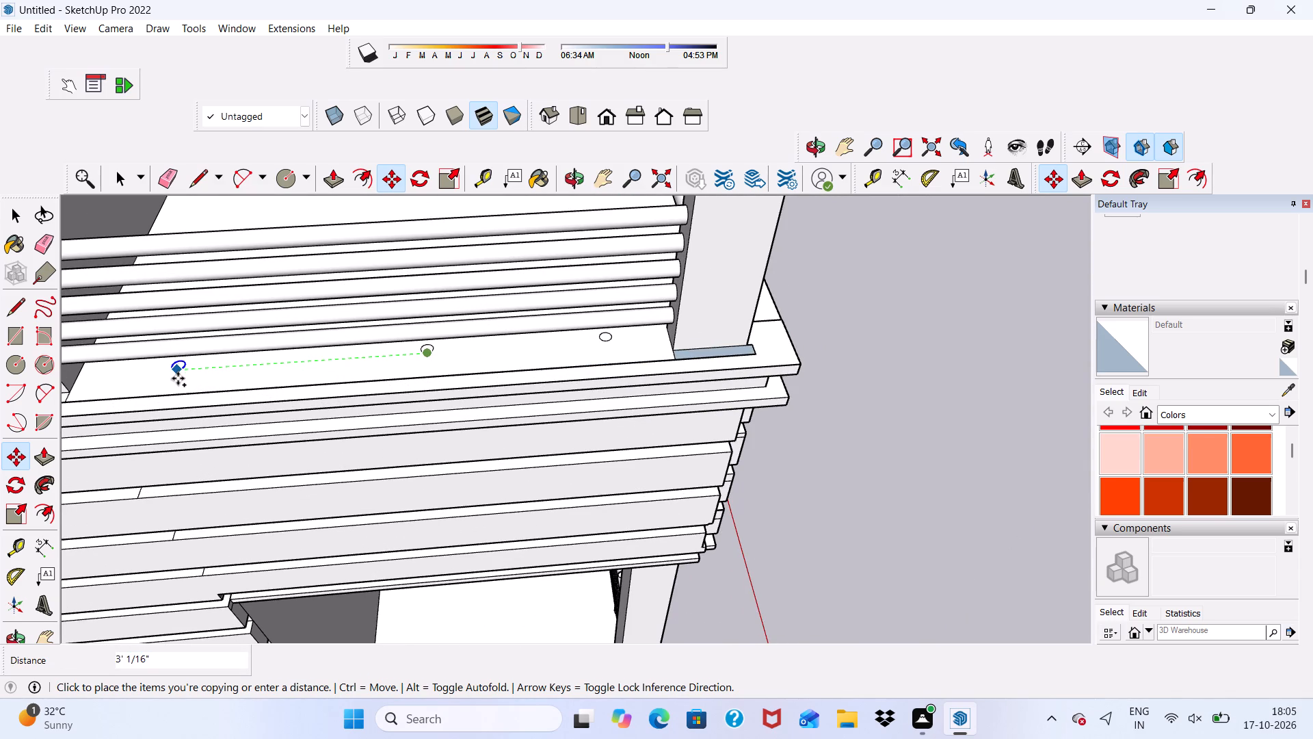
{"action": "left_click", "coordinate": [178, 378]}
{"action": "key", "text": "space"}
Push/Pull the floor circle nearest the side wall up about 1' 11 5/8", past the top rail, as a post.
{"action": "scroll", "coordinate": [1003, 320], "scroll_direction": "up", "scroll_amount": 4}
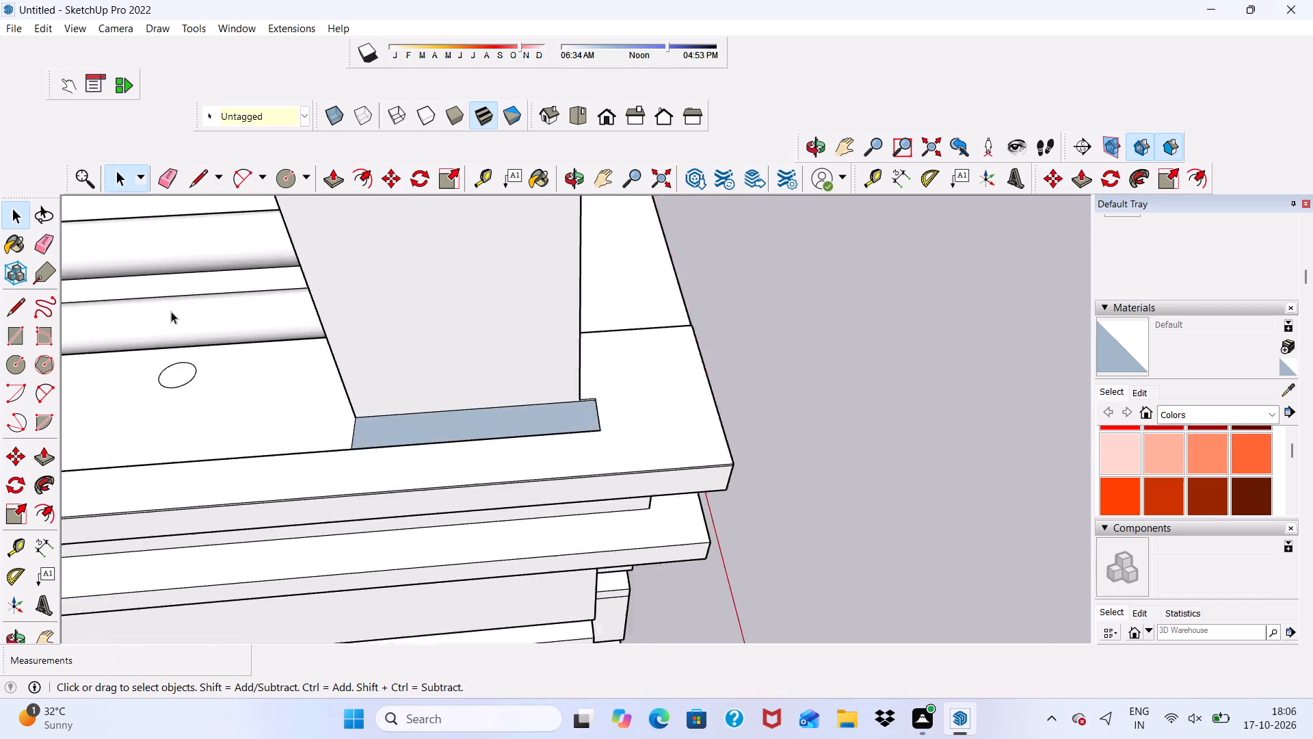
{"action": "scroll", "coordinate": [171, 311], "scroll_direction": "up", "scroll_amount": 1}
{"action": "scroll", "coordinate": [170, 311], "scroll_direction": "down", "scroll_amount": 20}
{"action": "scroll", "coordinate": [170, 311], "scroll_direction": "down", "scroll_amount": 1}
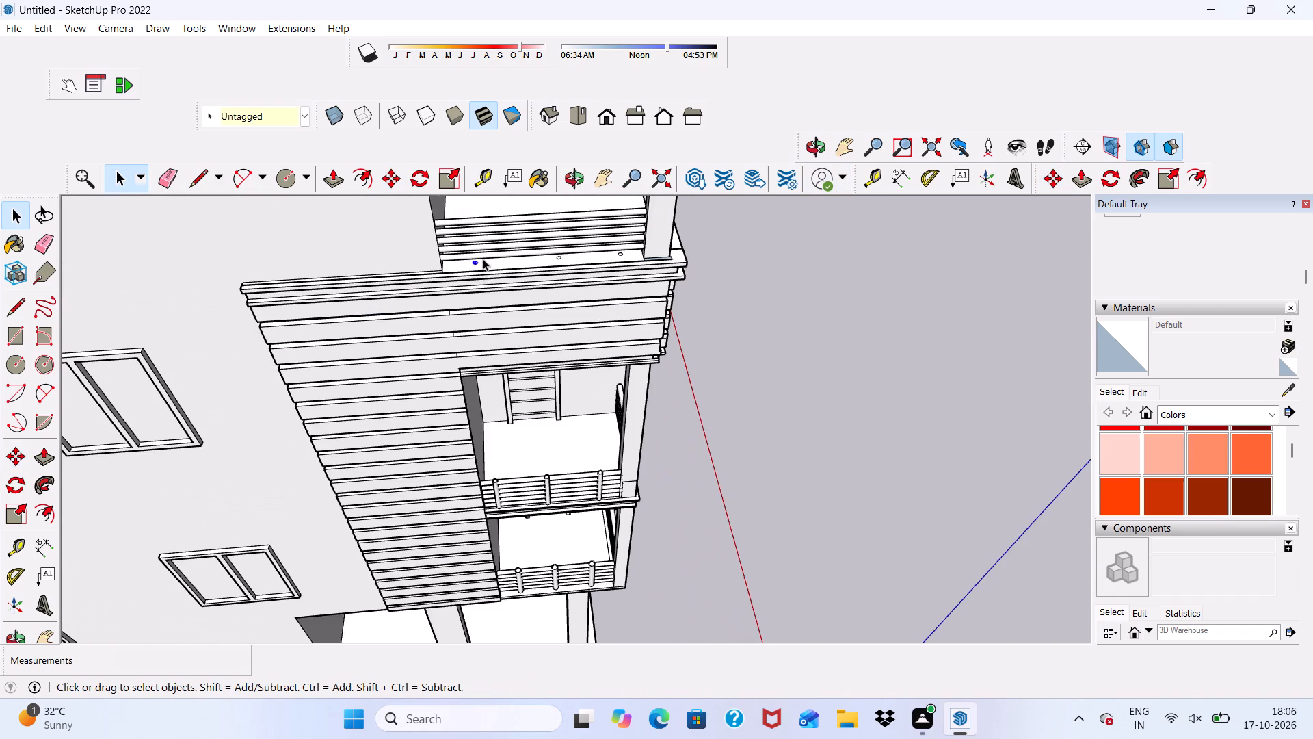
{"action": "scroll", "coordinate": [483, 259], "scroll_direction": "up", "scroll_amount": 7}
{"action": "middle_click_drag", "start_coordinate": [483, 255], "coordinate": [475, 309]}
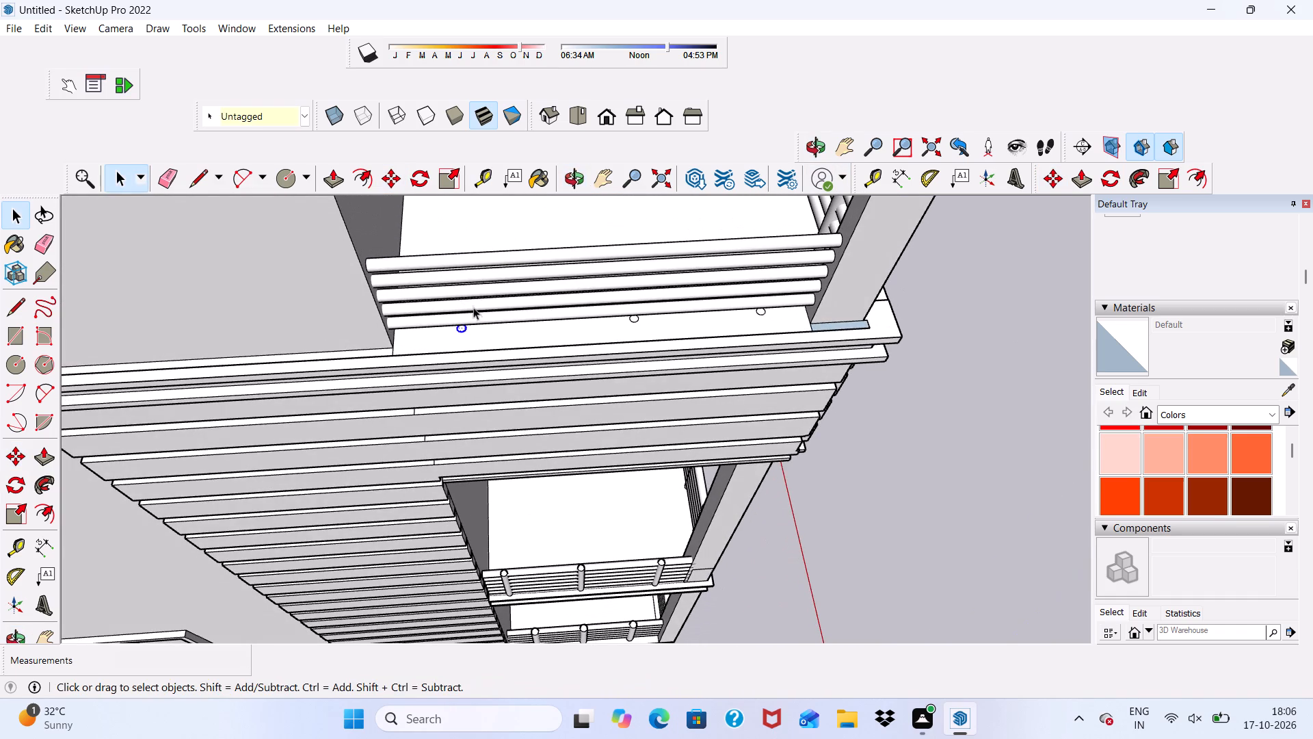
{"action": "scroll", "coordinate": [432, 320], "scroll_direction": "up", "scroll_amount": 17}
{"action": "scroll", "coordinate": [461, 302], "scroll_direction": "down", "scroll_amount": 4}
{"action": "middle_click_drag", "start_coordinate": [494, 355], "coordinate": [502, 257]}
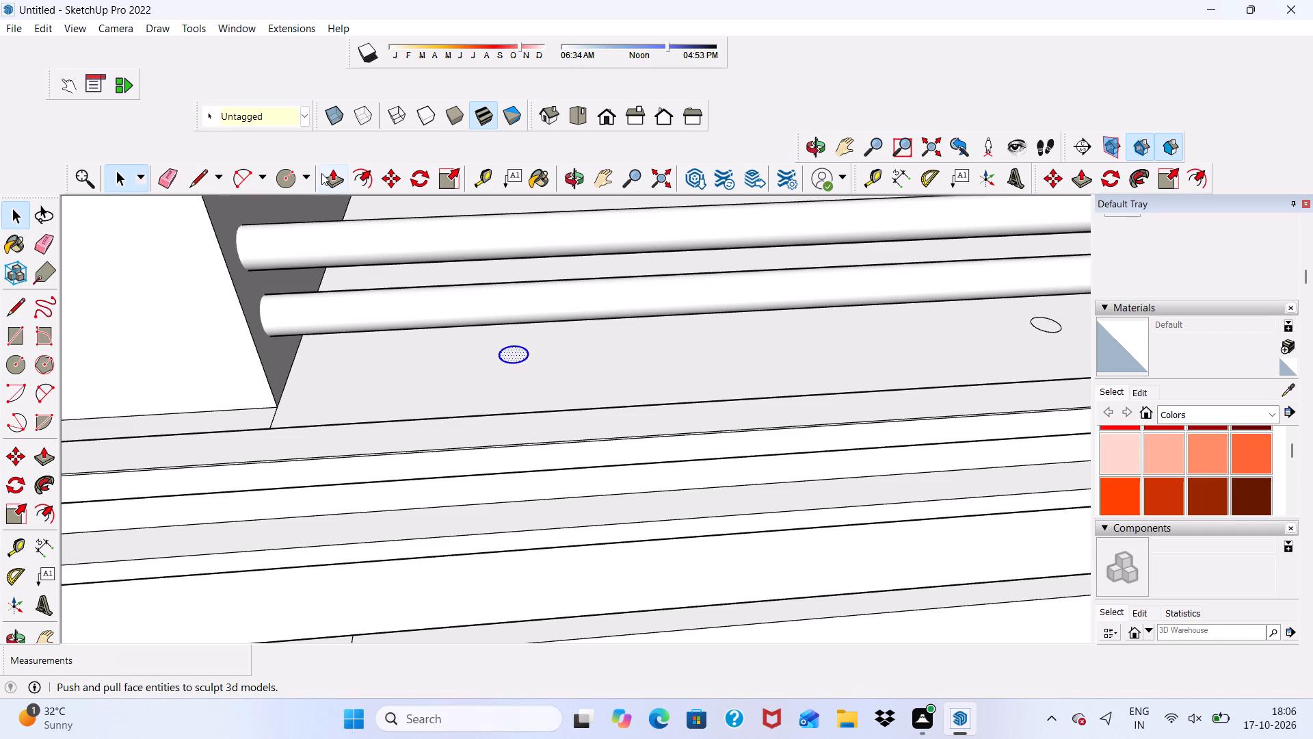
{"action": "left_click", "coordinate": [323, 173]}
{"action": "left_click", "coordinate": [505, 347]}
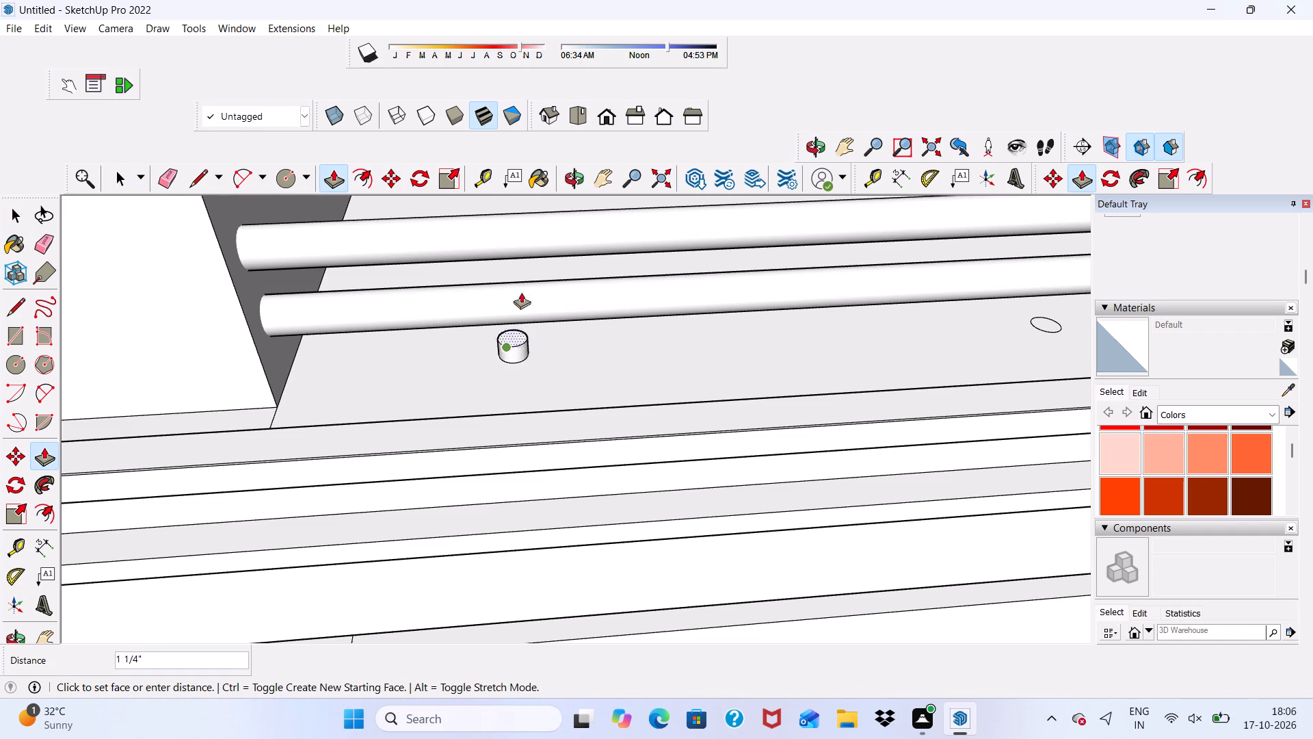
{"action": "scroll", "coordinate": [519, 255], "scroll_direction": "down", "scroll_amount": 7}
{"action": "scroll", "coordinate": [519, 257], "scroll_direction": "down", "scroll_amount": 20}
{"action": "scroll", "coordinate": [519, 257], "scroll_direction": "down", "scroll_amount": 1}
{"action": "scroll", "coordinate": [514, 243], "scroll_direction": "up", "scroll_amount": 6}
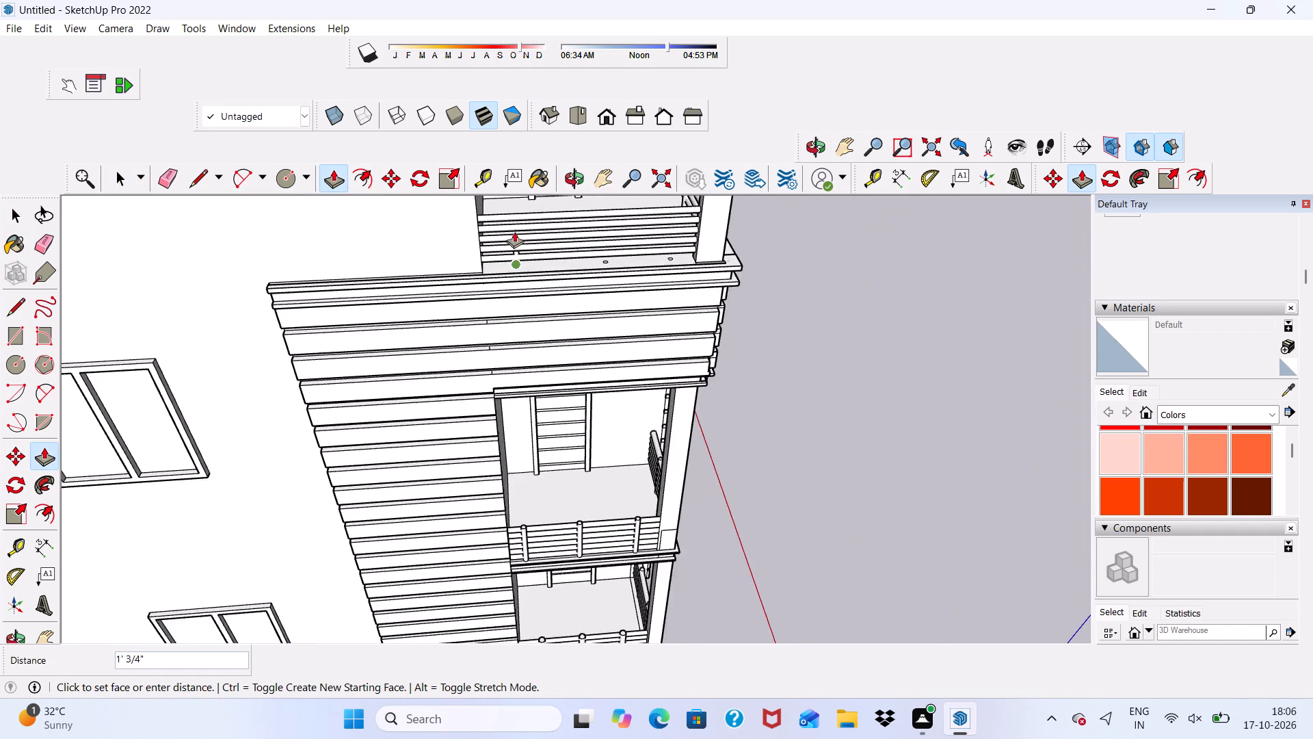
{"action": "scroll", "coordinate": [514, 228], "scroll_direction": "up", "scroll_amount": 12}
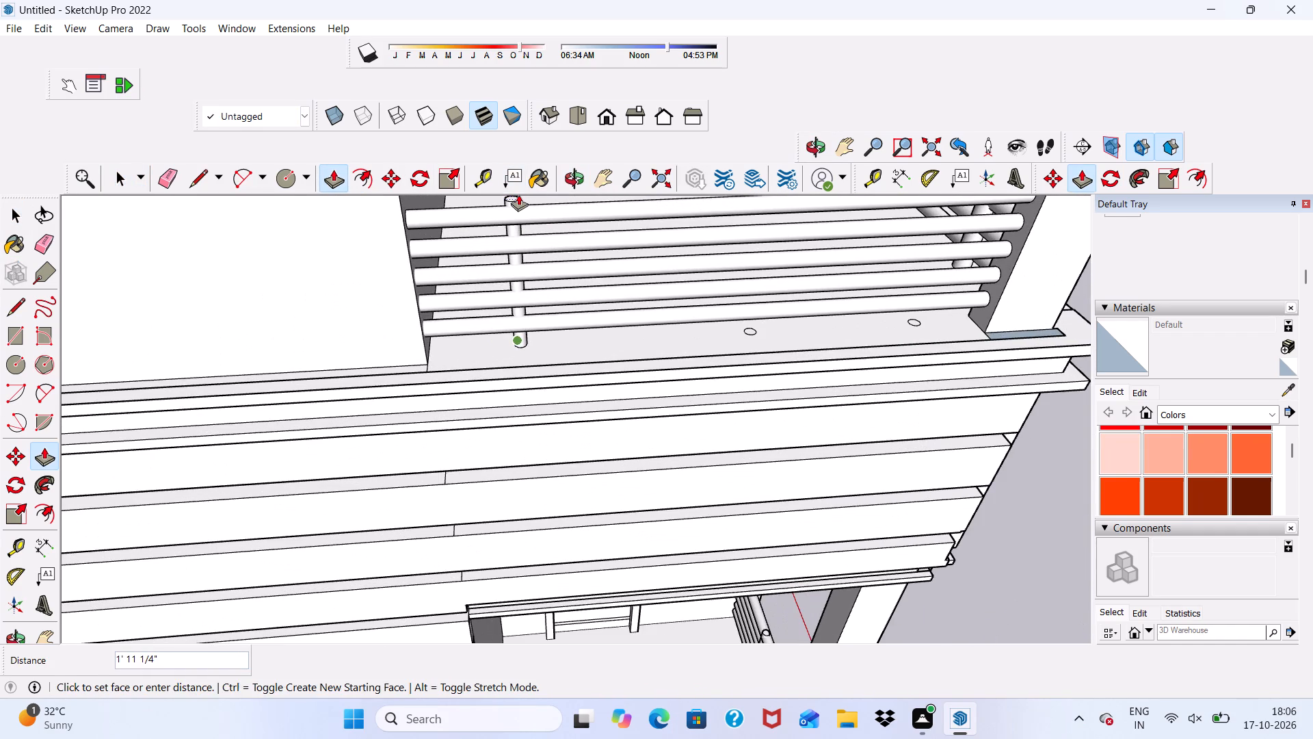
{"action": "left_click", "coordinate": [518, 194]}
{"action": "scroll", "coordinate": [529, 236], "scroll_direction": "down", "scroll_amount": 4}
{"action": "middle_click_drag", "start_coordinate": [582, 318], "coordinate": [561, 279]}
{"action": "scroll", "coordinate": [525, 208], "scroll_direction": "up", "scroll_amount": 3}
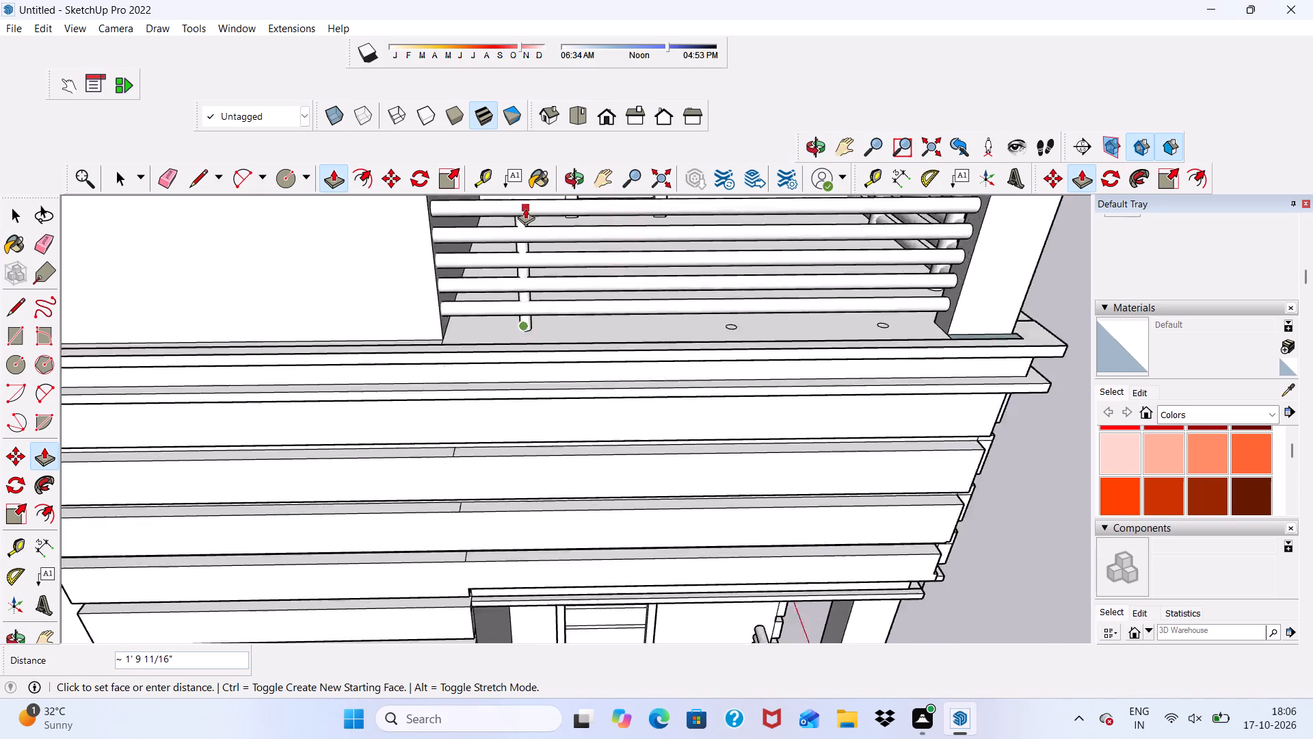
{"action": "scroll", "coordinate": [525, 208], "scroll_direction": "up", "scroll_amount": 3}
{"action": "scroll", "coordinate": [521, 185], "scroll_direction": "down", "scroll_amount": 12}
{"action": "scroll", "coordinate": [518, 205], "scroll_direction": "up", "scroll_amount": 5}
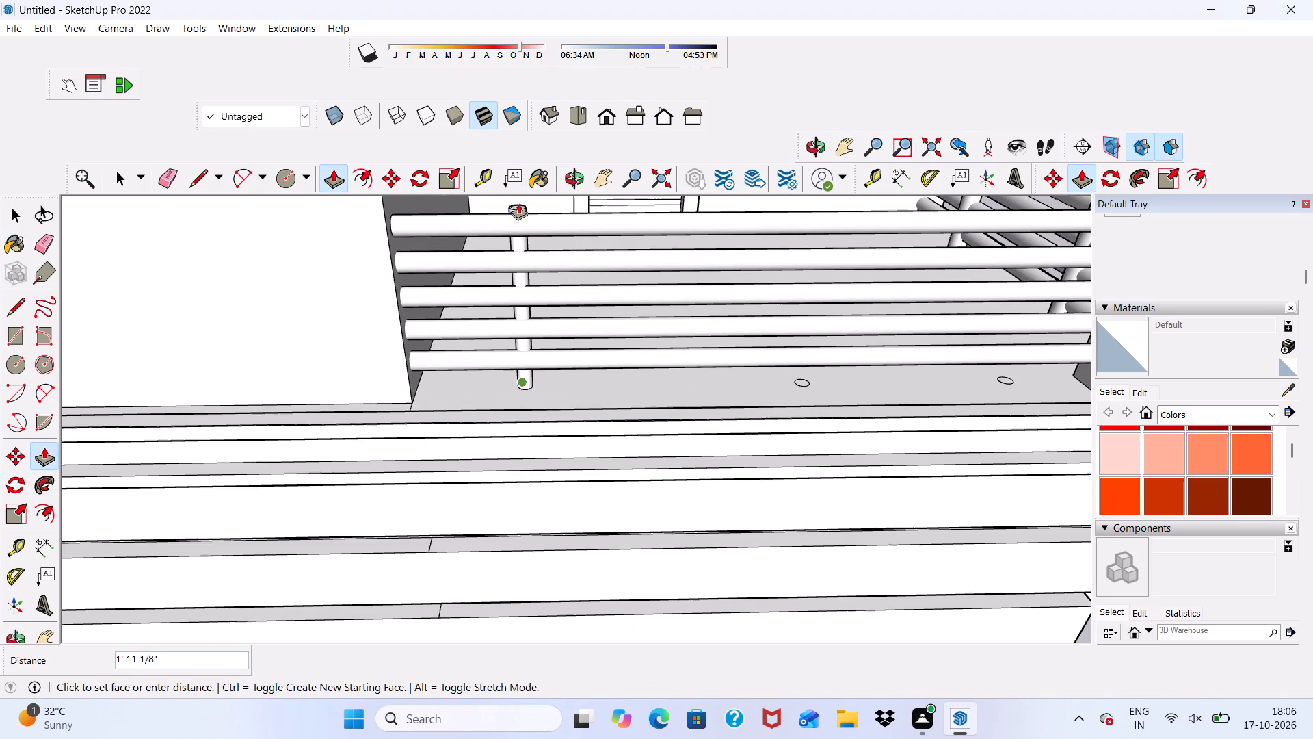
{"action": "left_click", "coordinate": [520, 200]}
{"action": "scroll", "coordinate": [832, 379], "scroll_direction": "up", "scroll_amount": 4}
{"action": "key", "text": "space"}
Push/Pull the middle floor circle up 1' 11 5/8" to the first post's top as a second post.
{"action": "scroll", "coordinate": [799, 360], "scroll_direction": "up", "scroll_amount": 2}
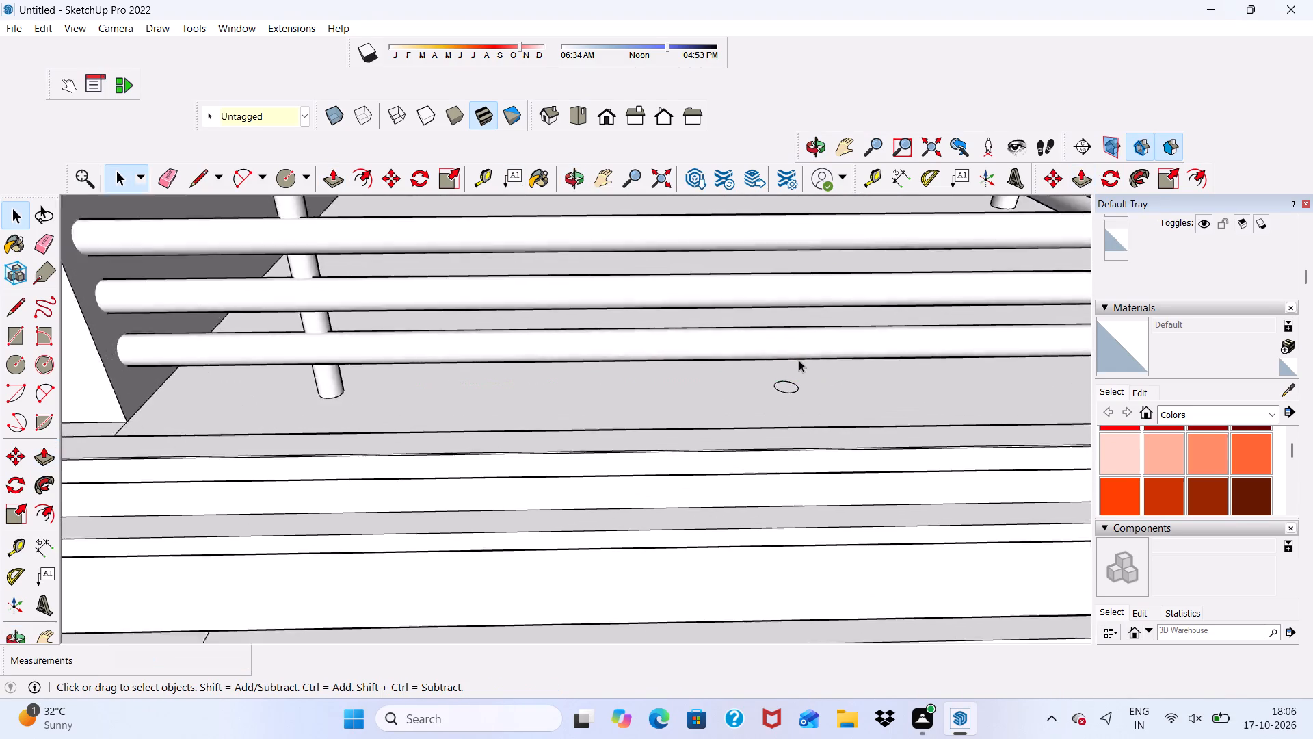
{"action": "scroll", "coordinate": [799, 360], "scroll_direction": "up", "scroll_amount": 2}
{"action": "left_click", "coordinate": [773, 391]}
{"action": "scroll", "coordinate": [333, 196], "scroll_direction": "up", "scroll_amount": 3}
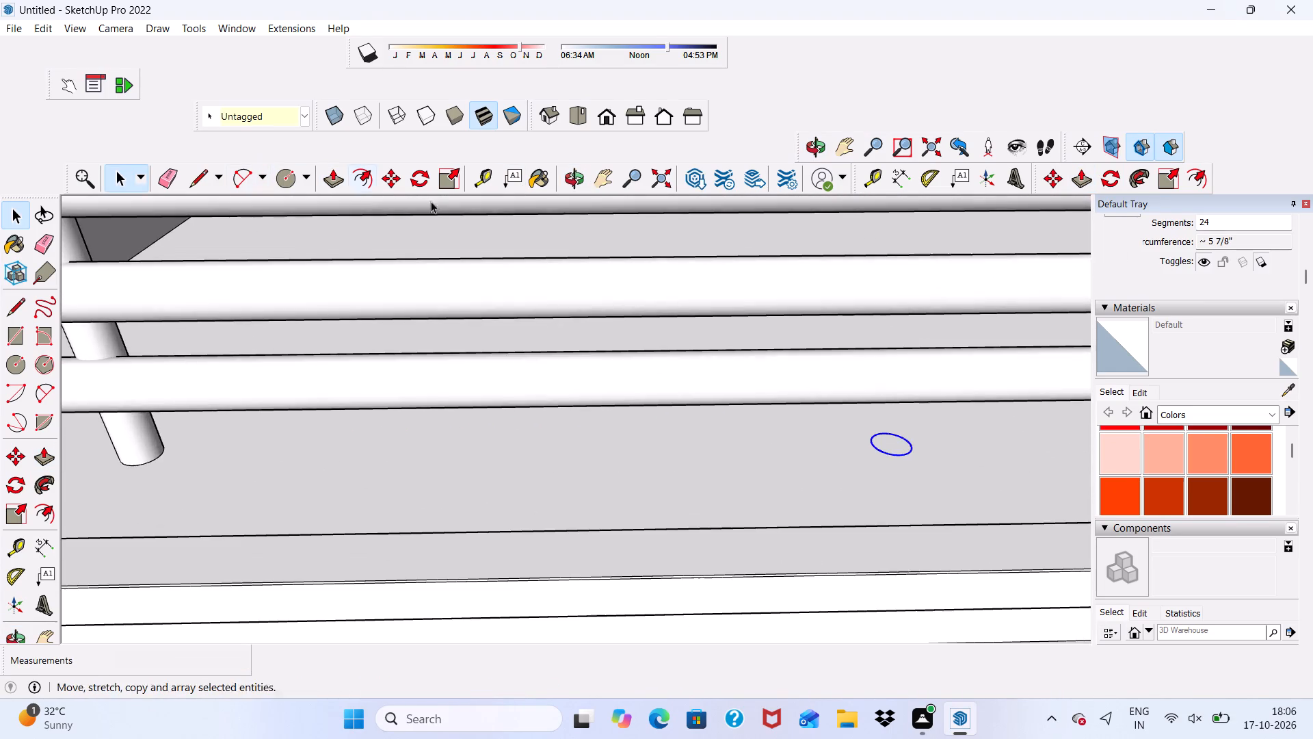
{"action": "scroll", "coordinate": [930, 559], "scroll_direction": "up", "scroll_amount": 10}
{"action": "left_click", "coordinate": [873, 391]}
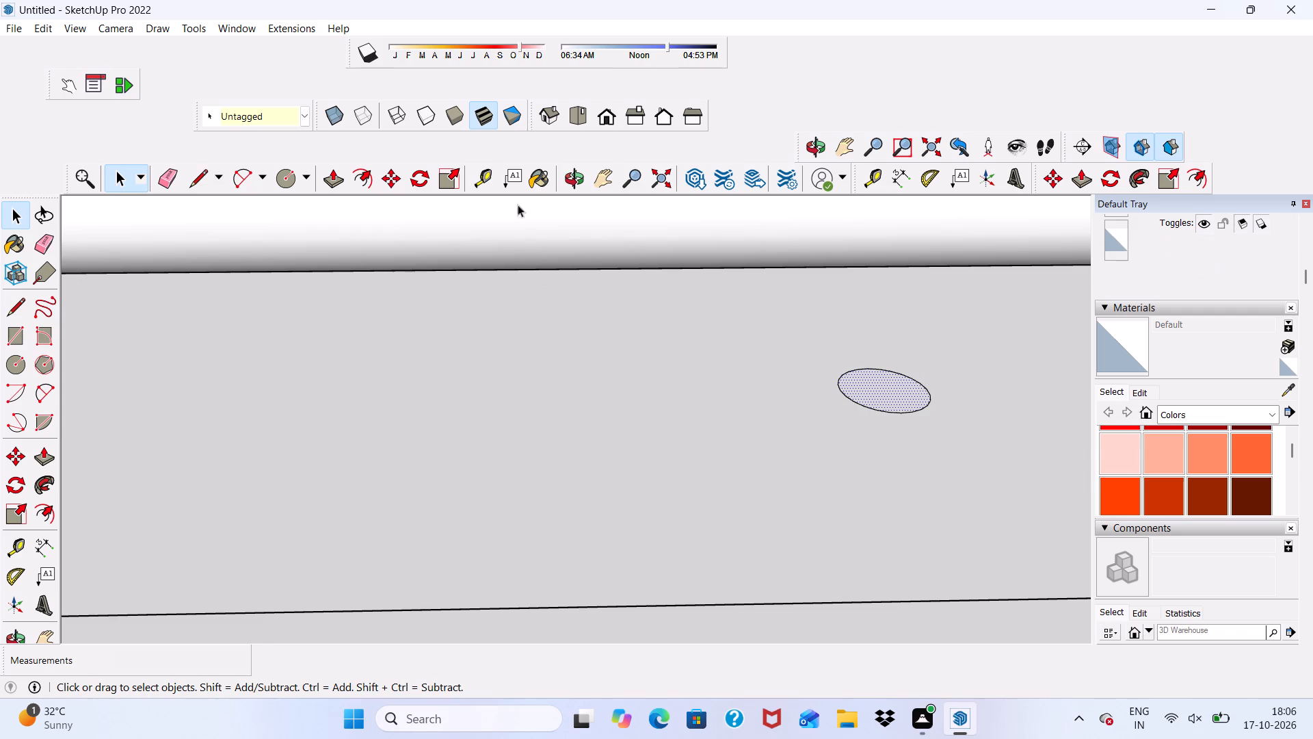
{"action": "left_click", "coordinate": [321, 170]}
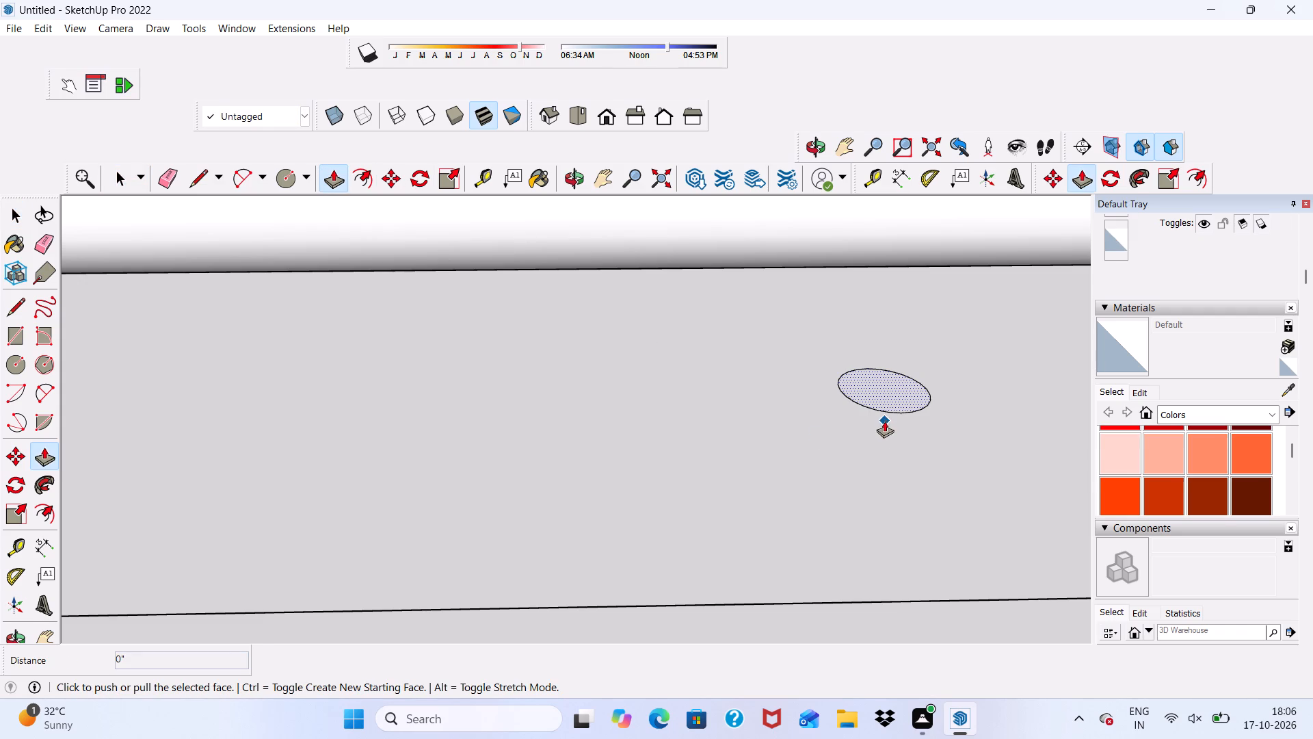
{"action": "left_click", "coordinate": [886, 402]}
{"action": "scroll", "coordinate": [830, 319], "scroll_direction": "down", "scroll_amount": 13}
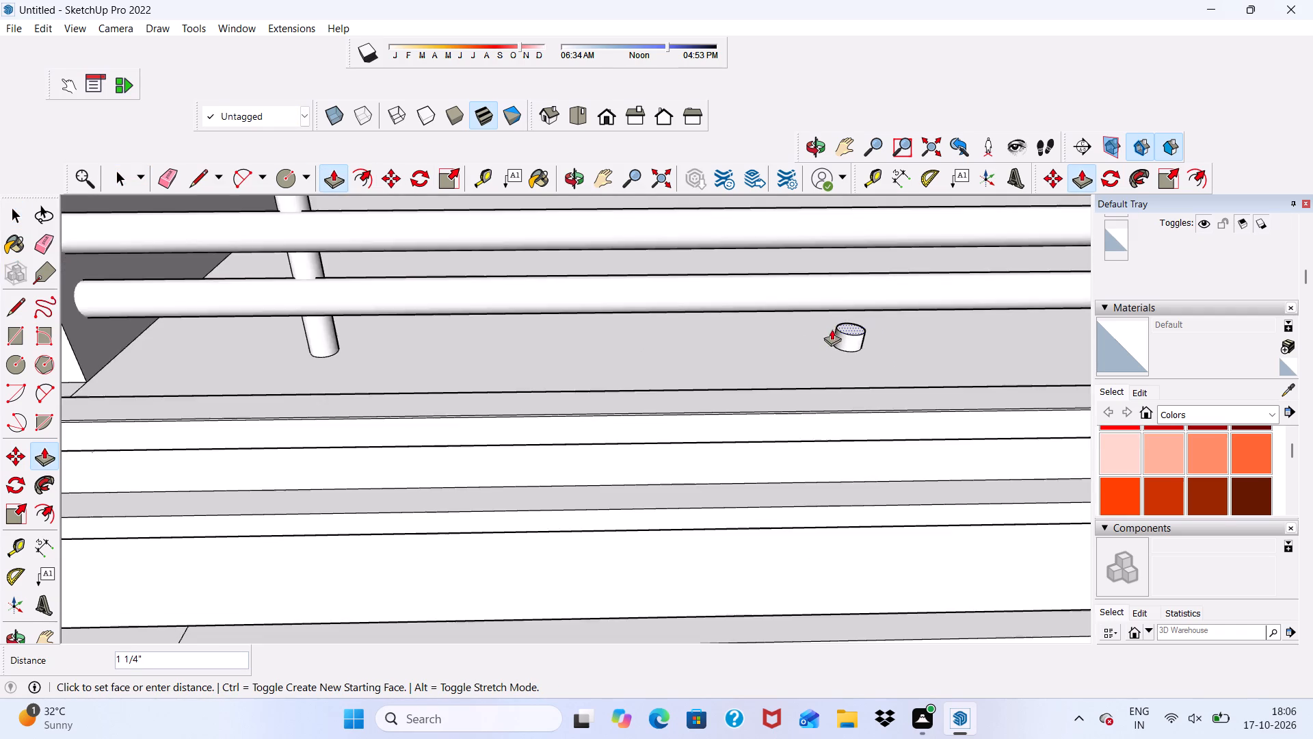
{"action": "scroll", "coordinate": [821, 328], "scroll_direction": "down", "scroll_amount": 20}
{"action": "scroll", "coordinate": [830, 268], "scroll_direction": "up", "scroll_amount": 4}
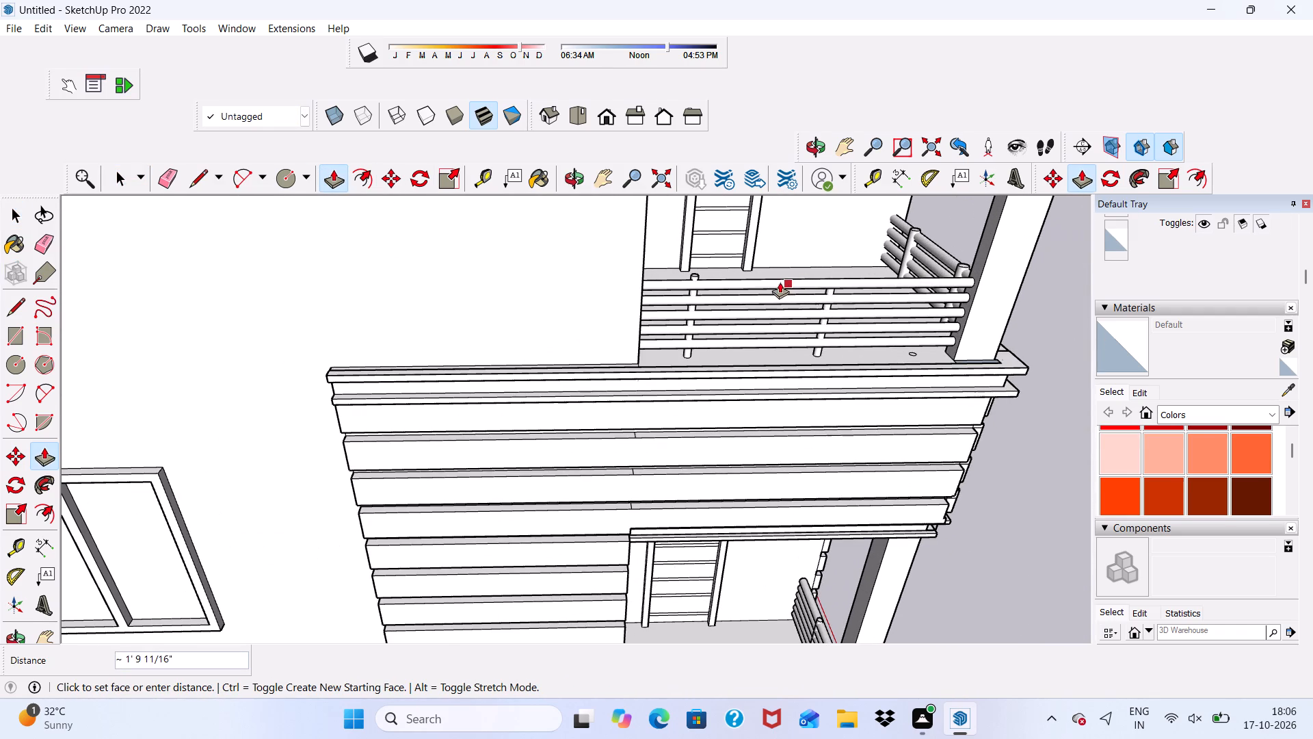
{"action": "scroll", "coordinate": [680, 274], "scroll_direction": "up", "scroll_amount": 3}
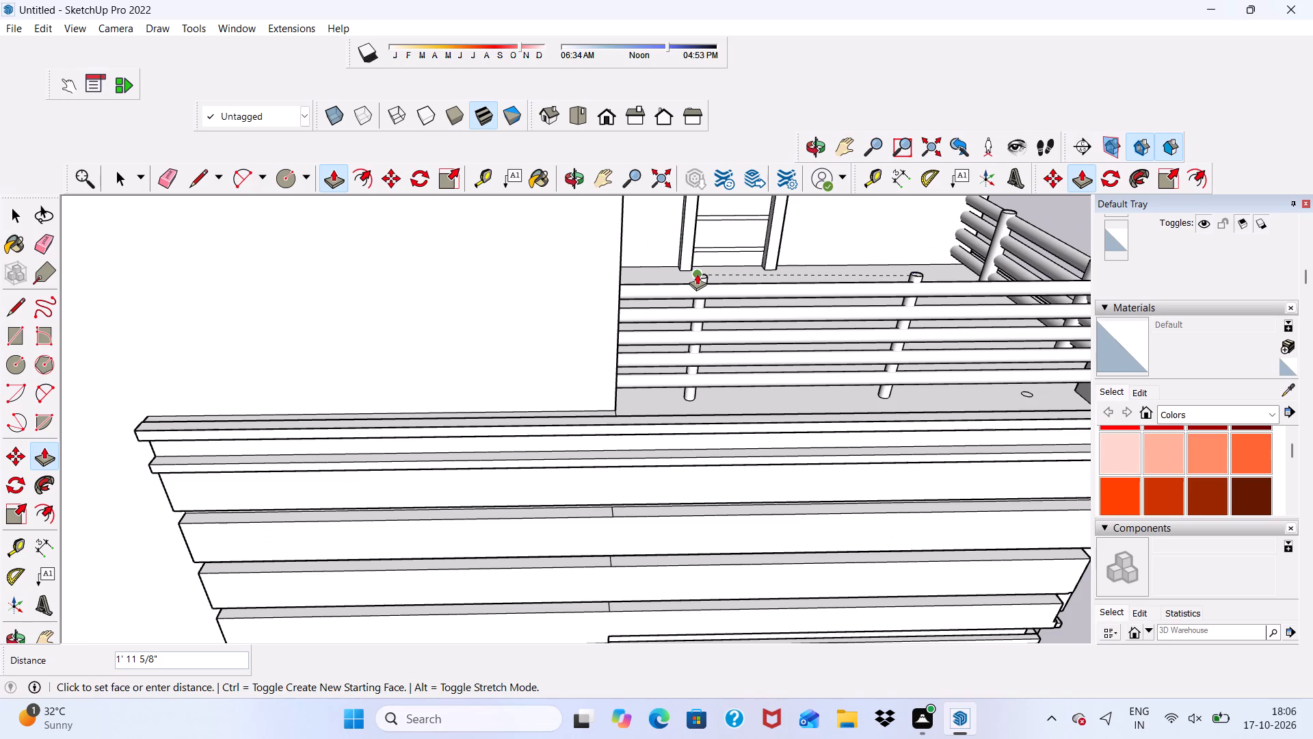
{"action": "left_click", "coordinate": [697, 274]}
{"action": "scroll", "coordinate": [609, 311], "scroll_direction": "down", "scroll_amount": 2}
{"action": "key", "text": "space"}
{"action": "key", "text": "space"}
{"action": "key", "text": "space"}
{"action": "key", "text": "space"}
{"action": "key", "text": "space"}
{"action": "key", "text": "space"}
{"action": "key", "text": "space"}
{"action": "key", "text": "space"}
{"action": "key", "text": "space"}
{"action": "key", "text": "space"}
{"action": "key", "text": "space"}
{"action": "key", "text": "space"}
{"action": "key", "text": "space"}
{"action": "key", "text": "space"}
{"action": "key", "text": "space"}
{"action": "key", "text": "space"}
{"action": "key", "text": "space"}
{"action": "key", "text": "space"}
{"action": "key", "text": "space"}
{"action": "key", "text": "space"}
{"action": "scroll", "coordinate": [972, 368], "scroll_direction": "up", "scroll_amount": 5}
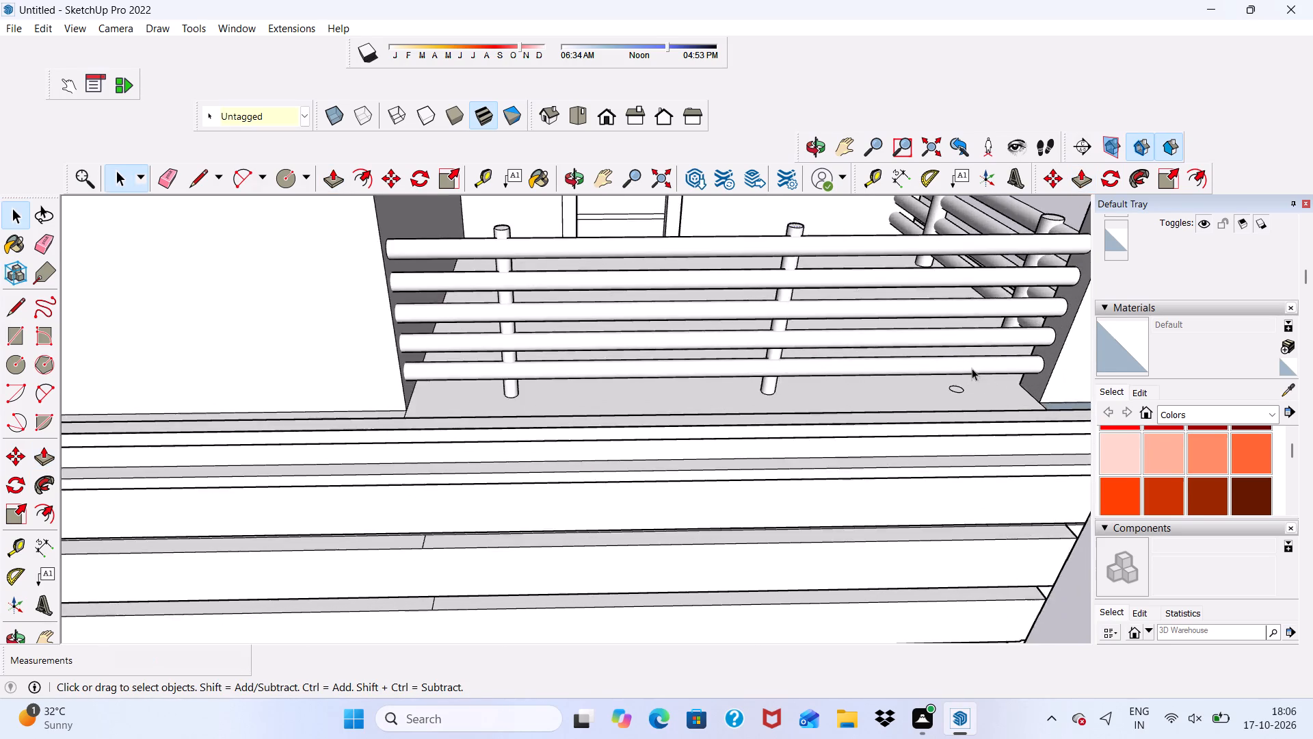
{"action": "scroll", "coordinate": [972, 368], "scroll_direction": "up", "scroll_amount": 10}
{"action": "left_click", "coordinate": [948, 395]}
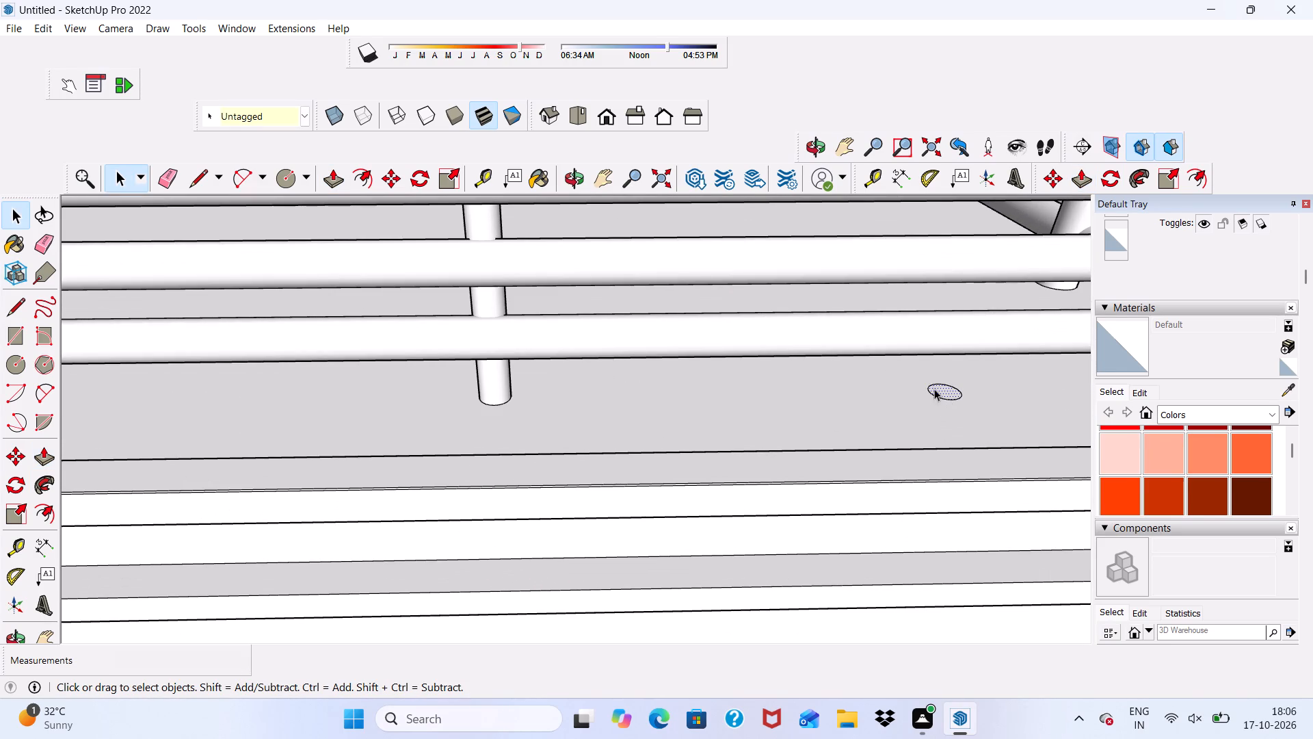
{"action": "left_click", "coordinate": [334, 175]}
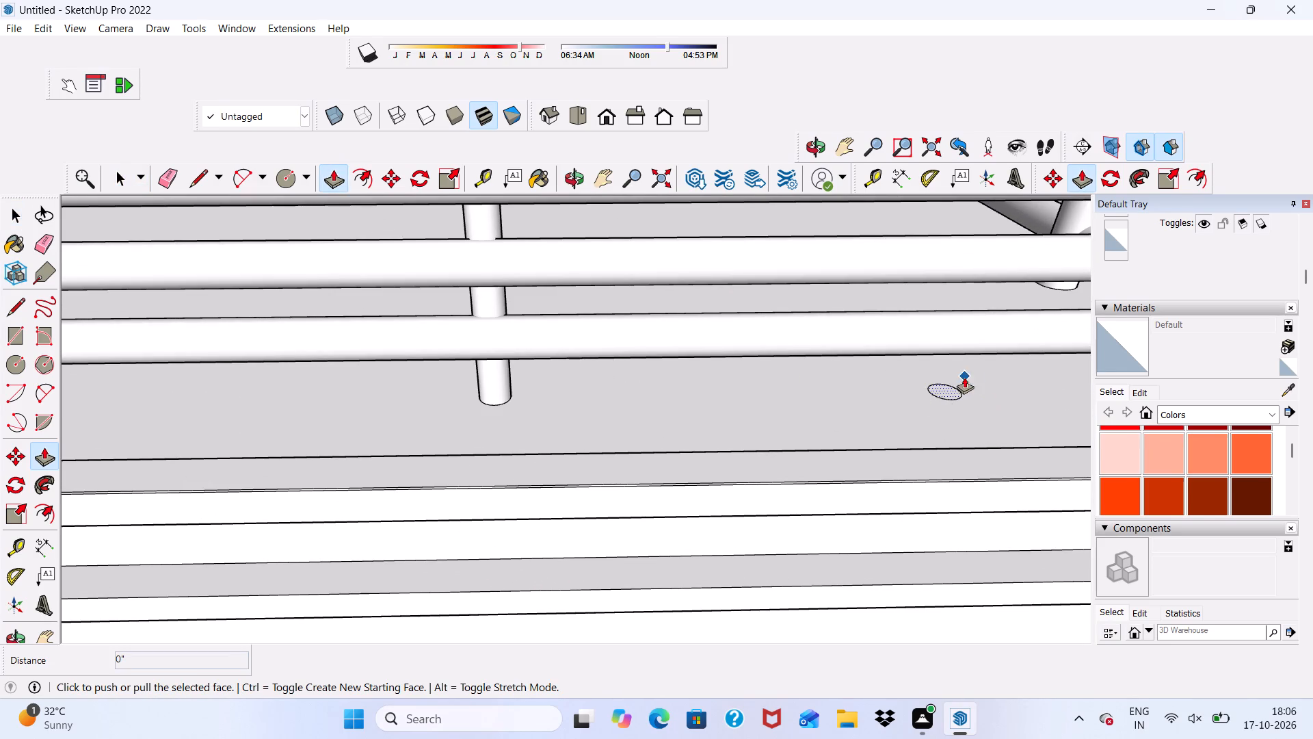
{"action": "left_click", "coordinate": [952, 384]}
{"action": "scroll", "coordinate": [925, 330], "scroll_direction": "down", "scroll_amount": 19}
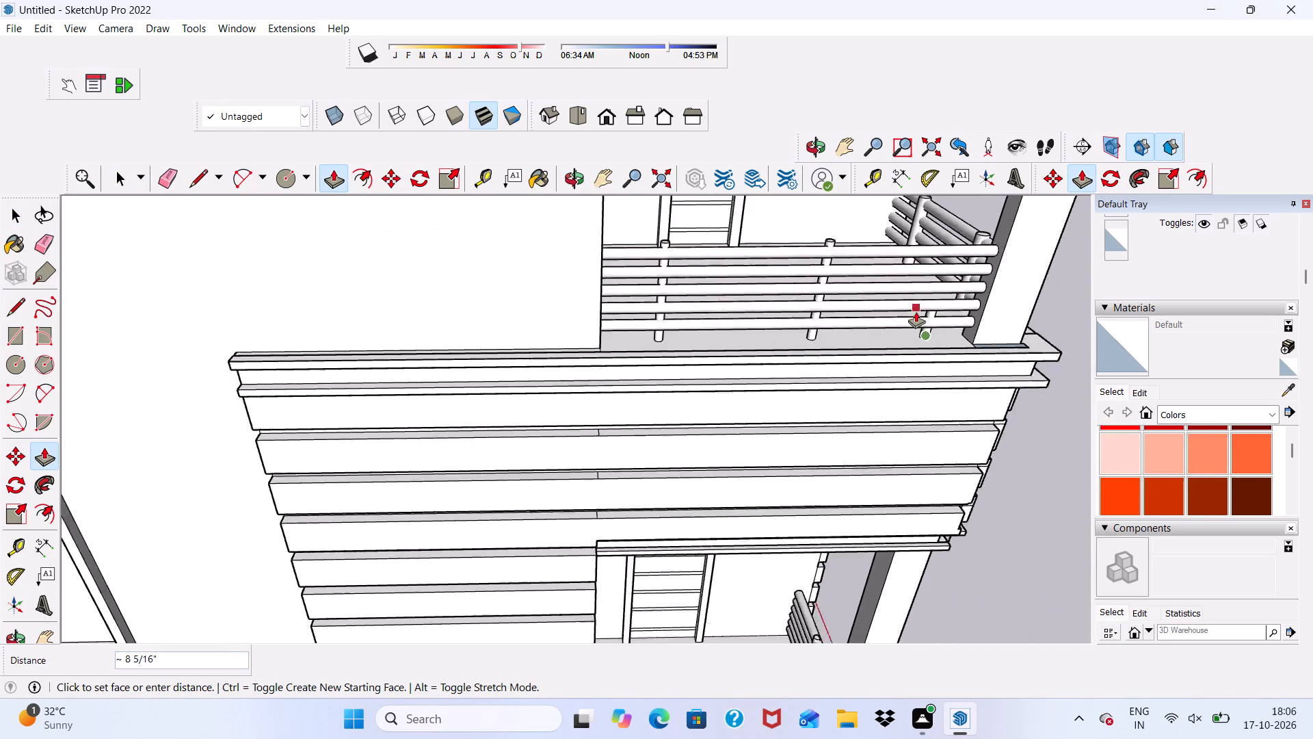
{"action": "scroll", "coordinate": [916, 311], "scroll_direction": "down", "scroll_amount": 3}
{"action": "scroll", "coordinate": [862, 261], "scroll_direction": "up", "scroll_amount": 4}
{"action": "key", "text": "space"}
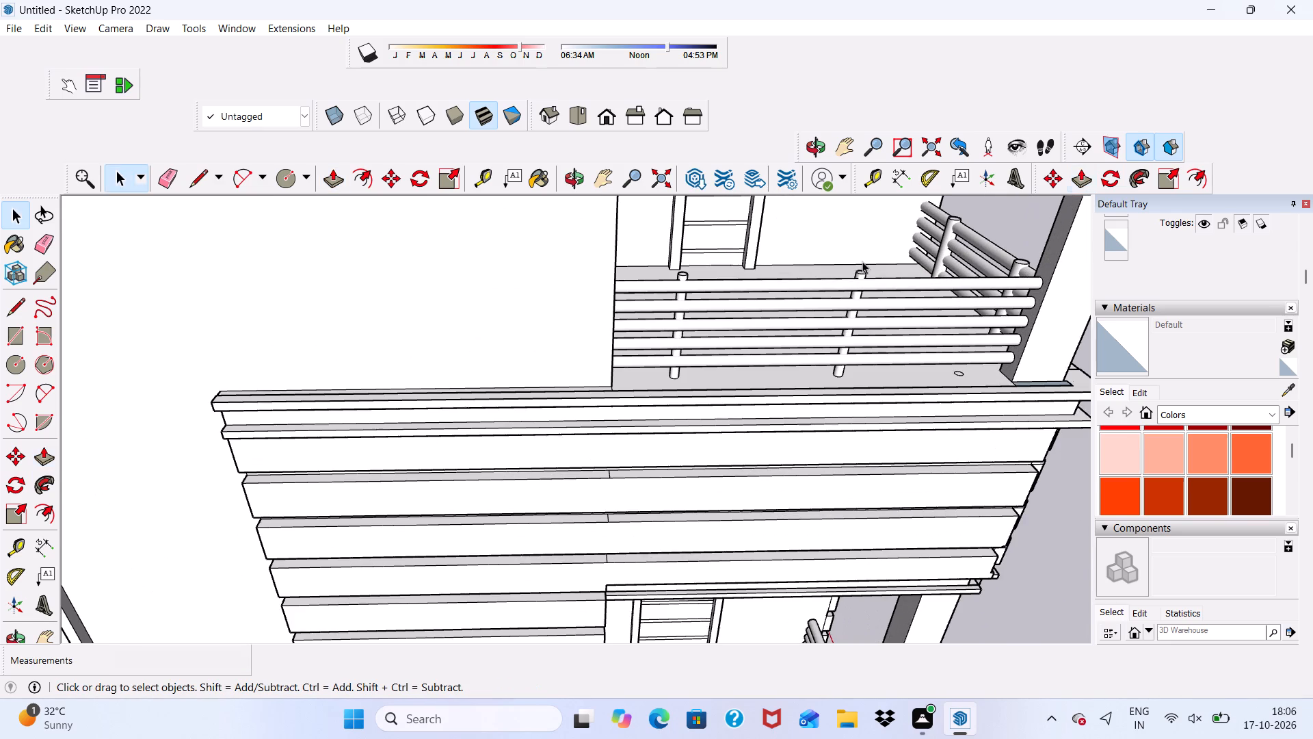
Move the remaining floor circle and its face slightly toward the balcony's outer edge, under the side railing near the corner column.
{"action": "scroll", "coordinate": [1013, 415], "scroll_direction": "up", "scroll_amount": 7}
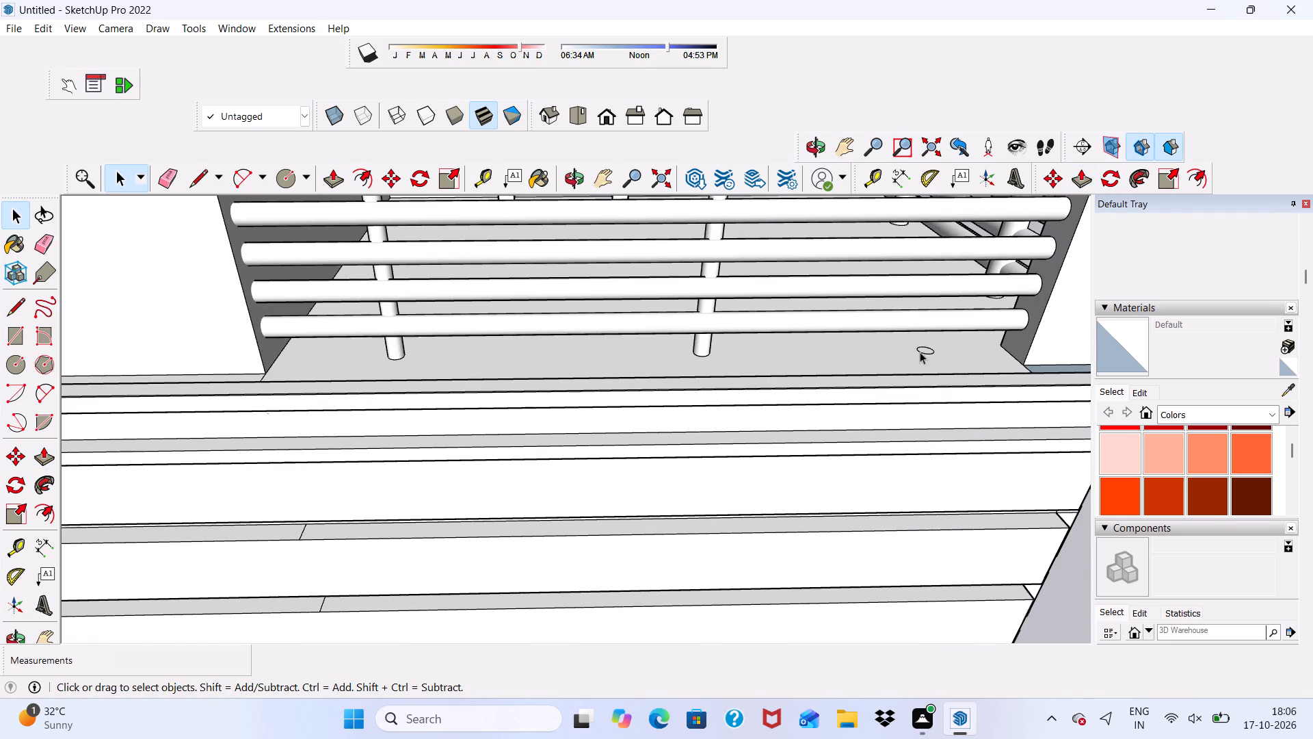
{"action": "scroll", "coordinate": [927, 352], "scroll_direction": "up", "scroll_amount": 6}
{"action": "middle_click_drag", "start_coordinate": [927, 352], "coordinate": [933, 385]}
{"action": "scroll", "coordinate": [933, 375], "scroll_direction": "up", "scroll_amount": 4}
{"action": "double_click", "coordinate": [927, 342]}
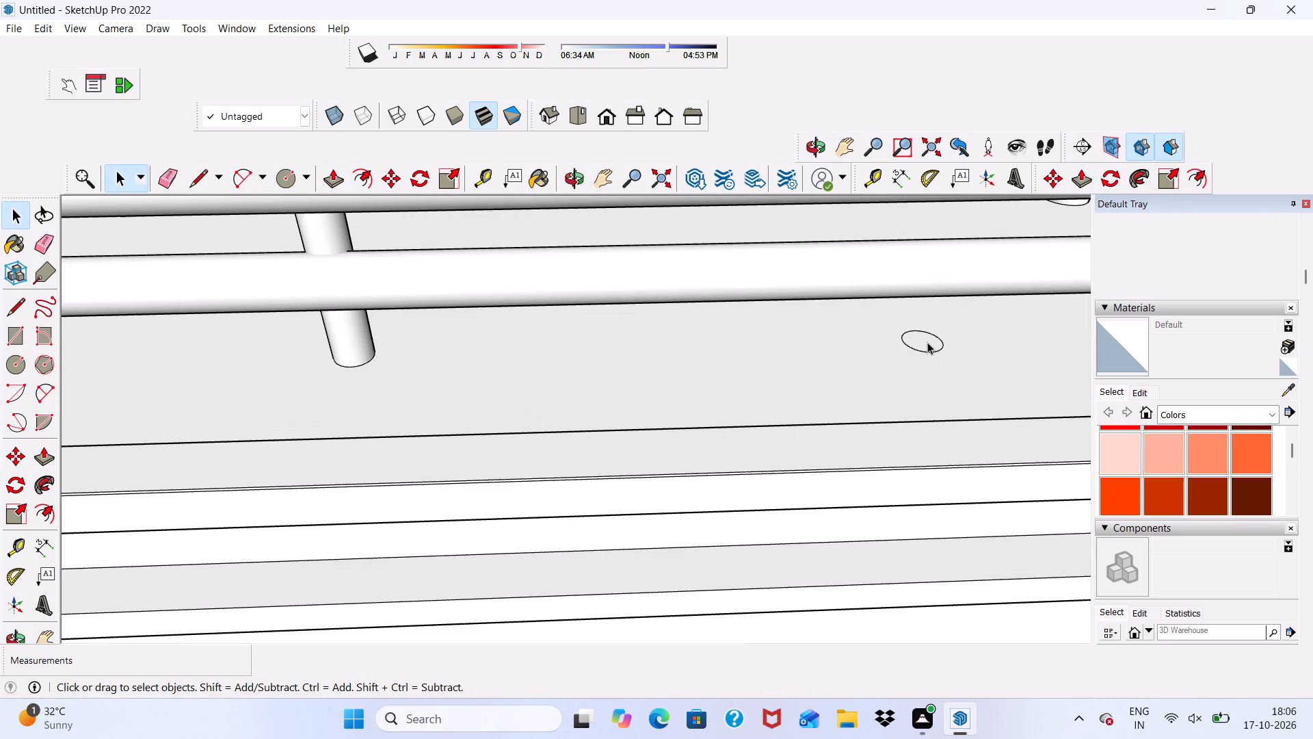
{"action": "left_click", "coordinate": [391, 184]}
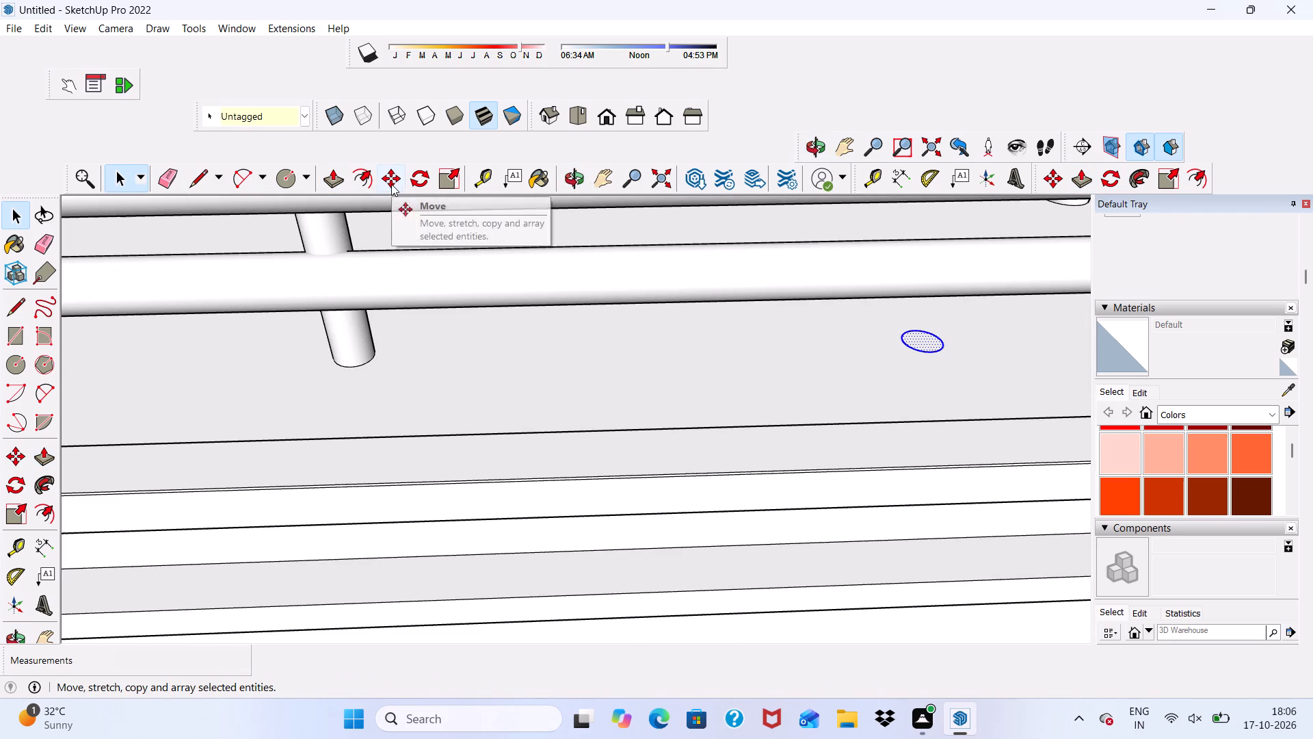
{"action": "left_click_drag", "start_coordinate": [918, 342], "coordinate": [919, 342]}
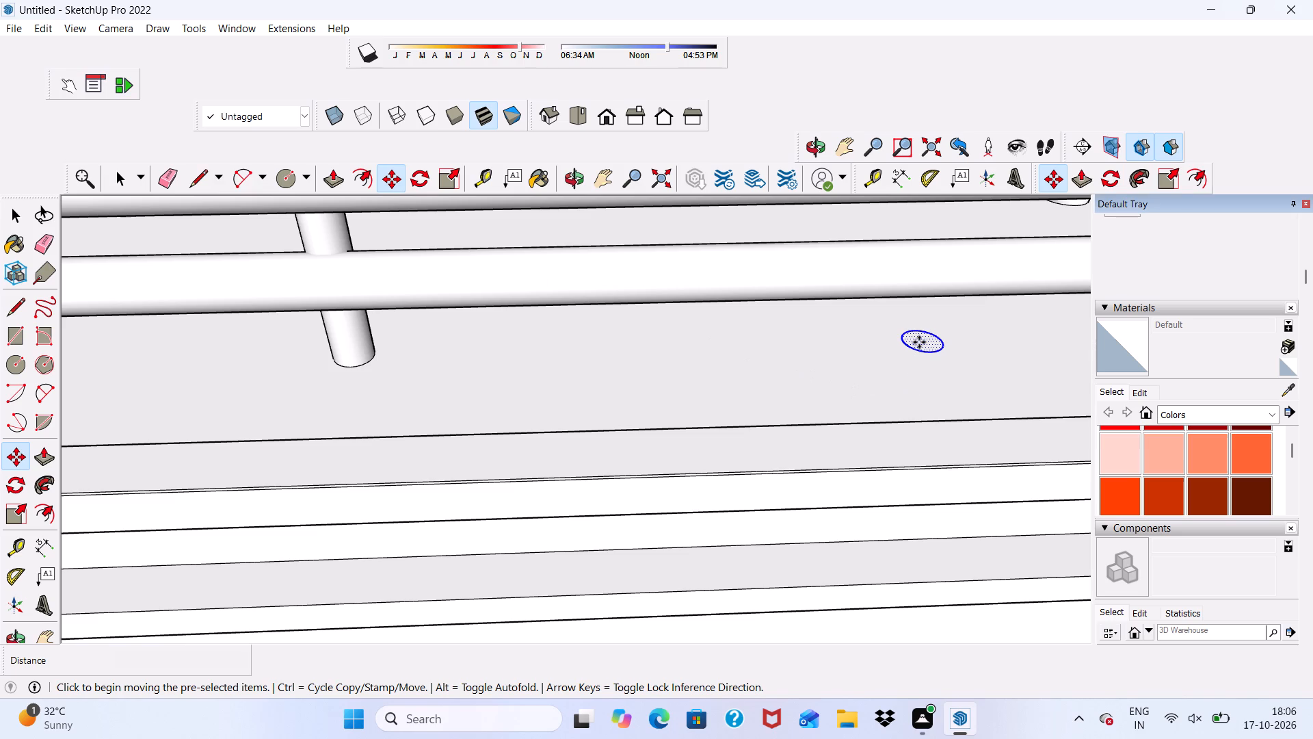
{"action": "left_click_drag", "start_coordinate": [919, 342], "coordinate": [923, 352]}
{"action": "left_click", "coordinate": [923, 352]}
{"action": "key", "text": "space"}
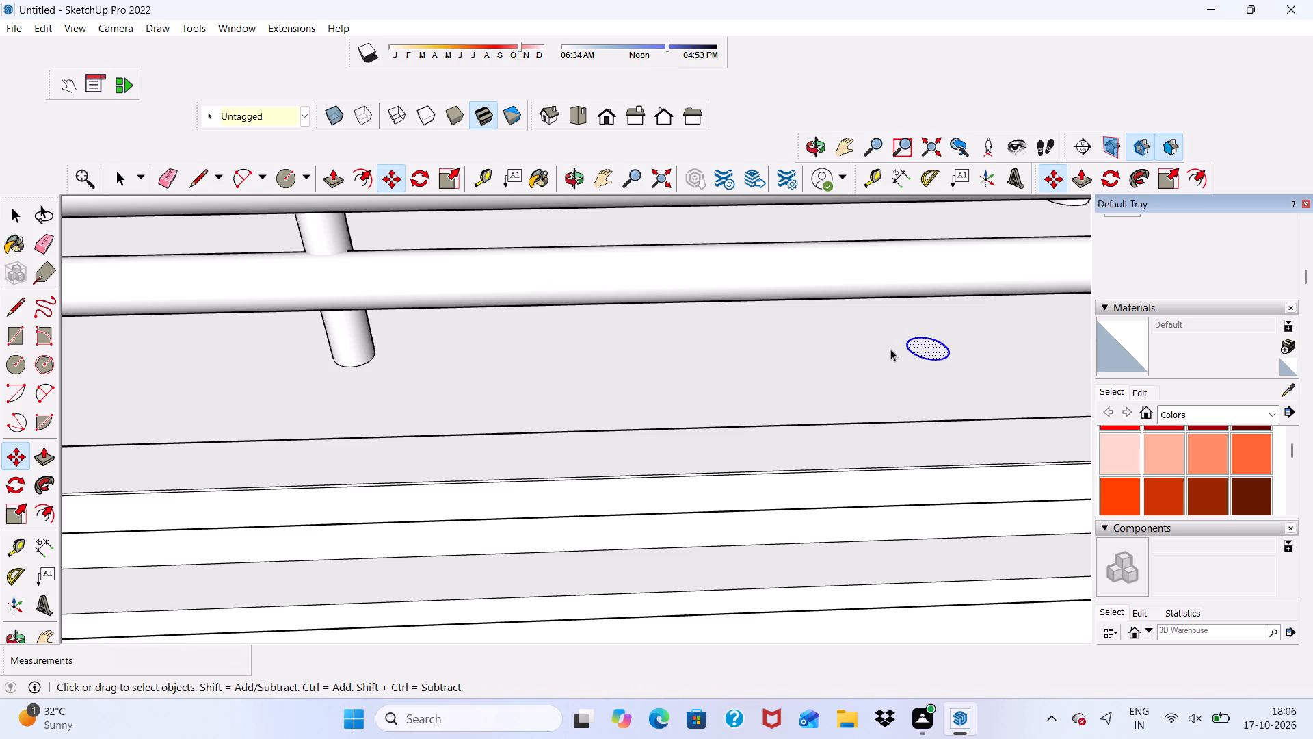
Push/Pull the circle near the corner column up 1' 11 5/8" to the other posts' top as the third post.
{"action": "left_click", "coordinate": [334, 176]}
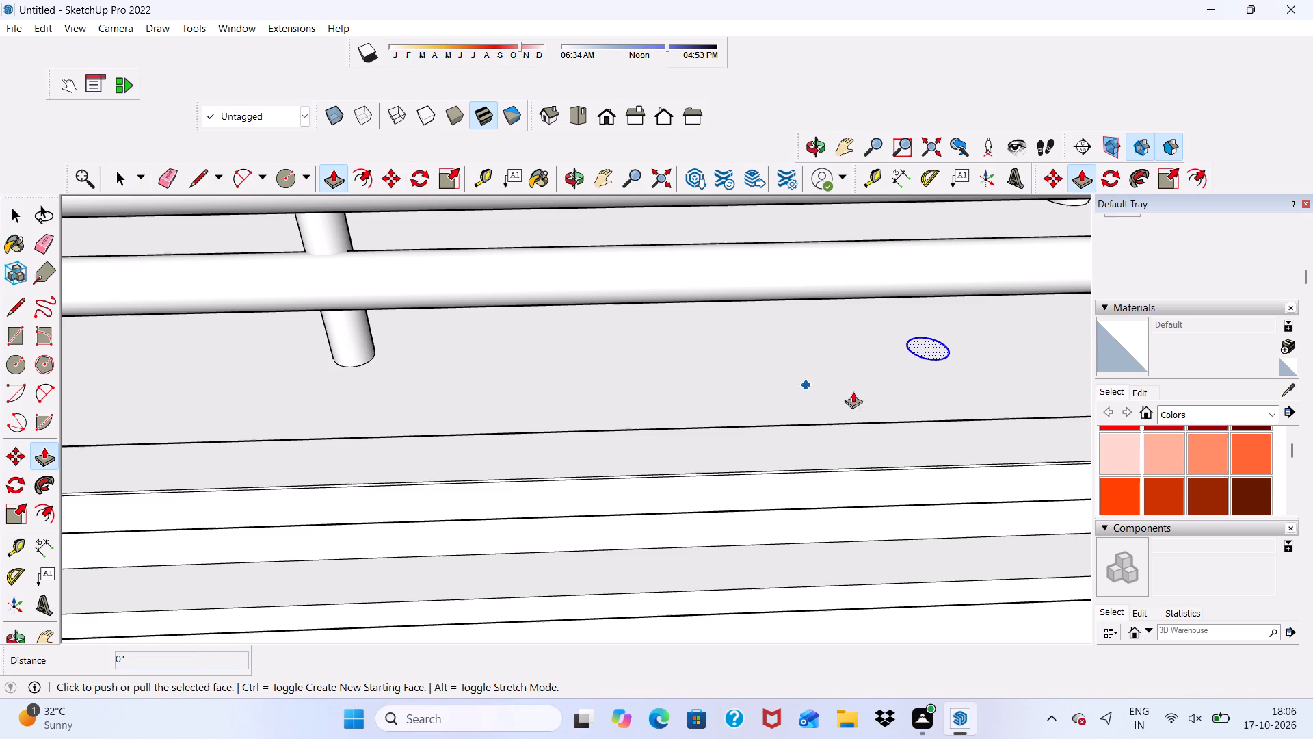
{"action": "left_click", "coordinate": [926, 349]}
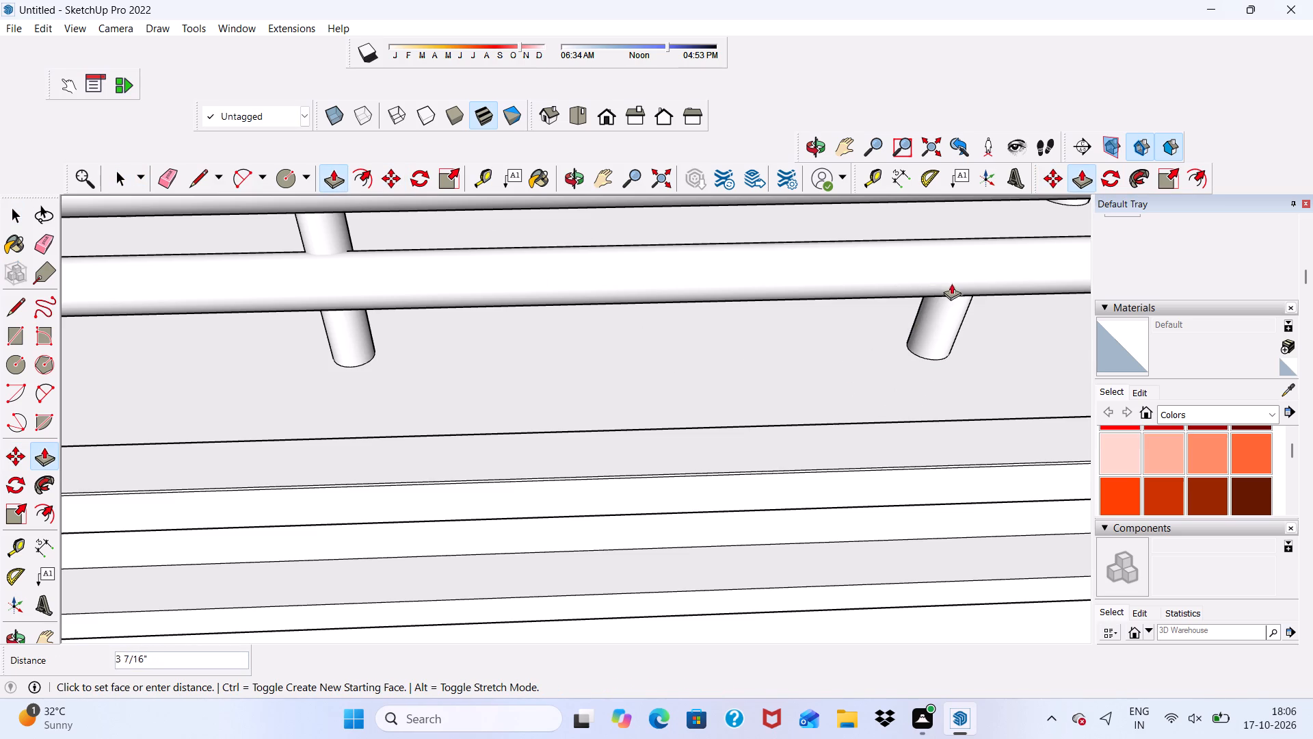
{"action": "scroll", "coordinate": [940, 308], "scroll_direction": "down", "scroll_amount": 20}
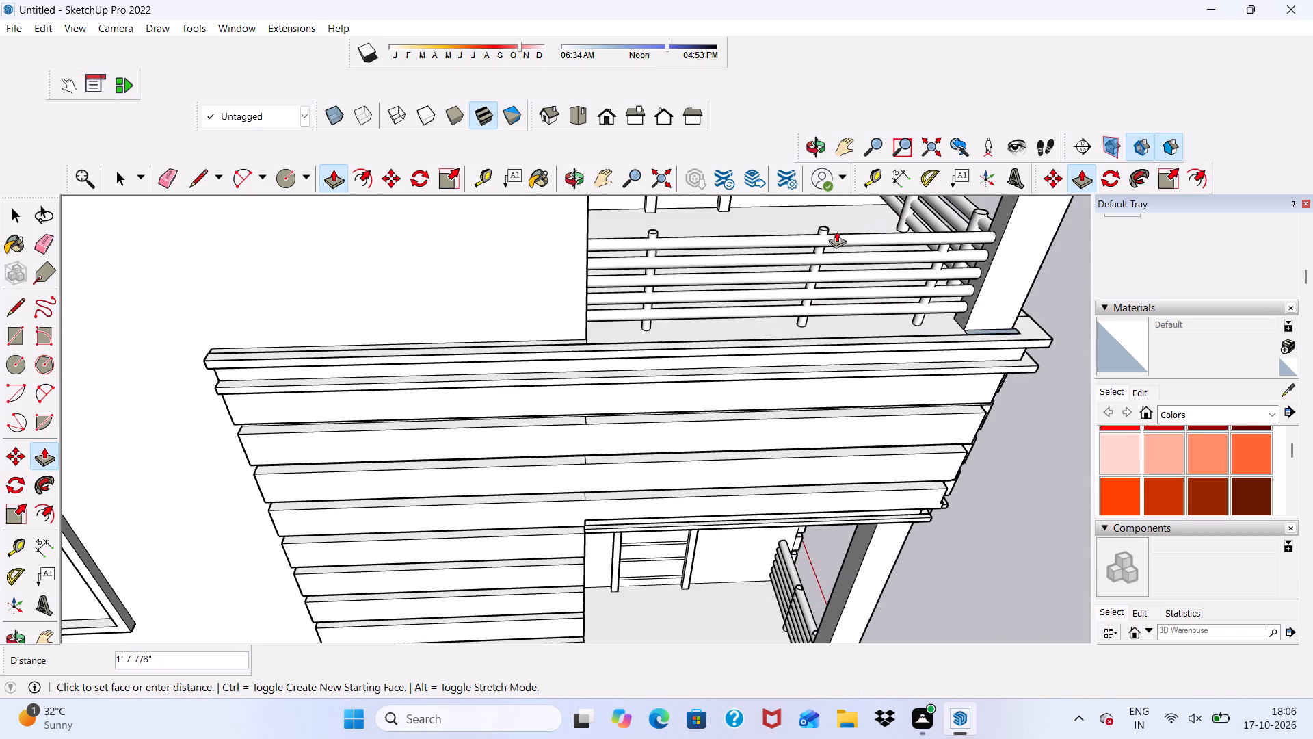
{"action": "left_click", "coordinate": [833, 226]}
{"action": "scroll", "coordinate": [751, 246], "scroll_direction": "down", "scroll_amount": 4}
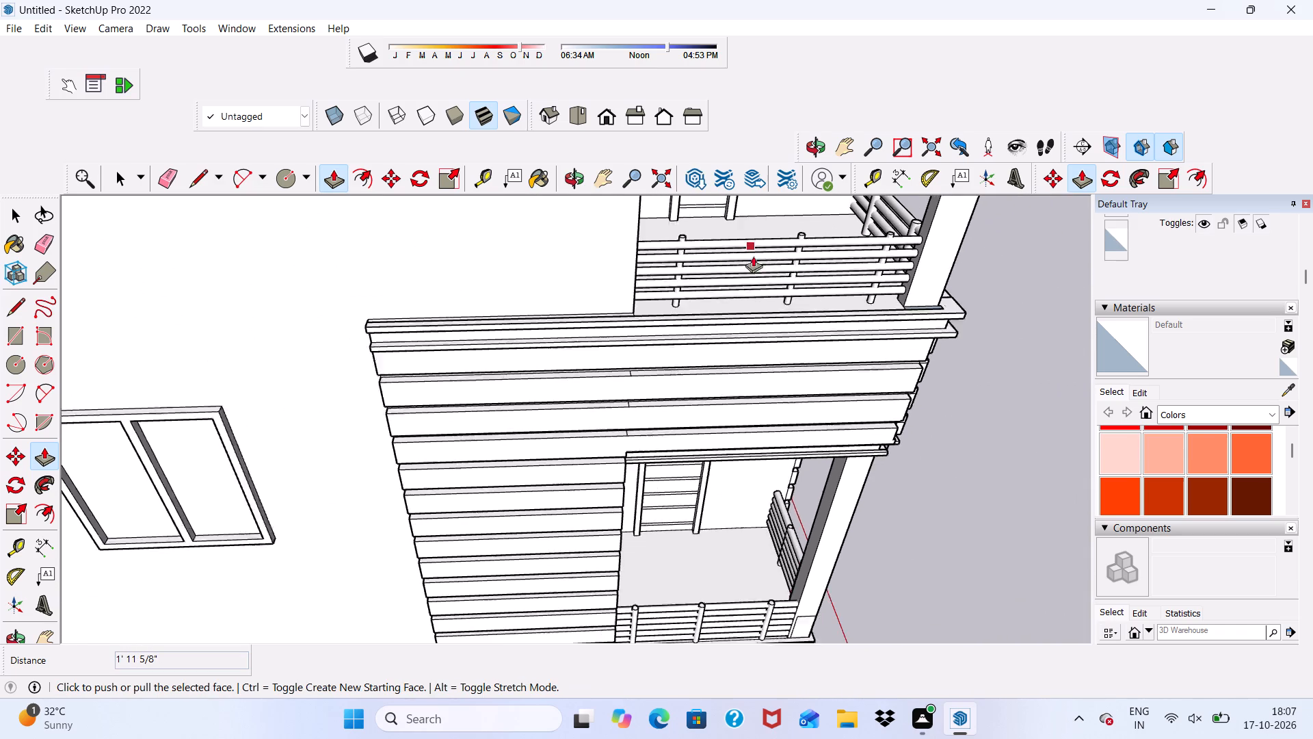
{"action": "scroll", "coordinate": [753, 256], "scroll_direction": "down", "scroll_amount": 1}
{"action": "scroll", "coordinate": [781, 263], "scroll_direction": "up", "scroll_amount": 1}
{"action": "key", "text": "space"}
Push/Pull the small recessed face beside the corner column's base up 1/8", flush with the surrounding slab.
{"action": "middle_click_drag", "start_coordinate": [972, 297], "coordinate": [689, 240]}
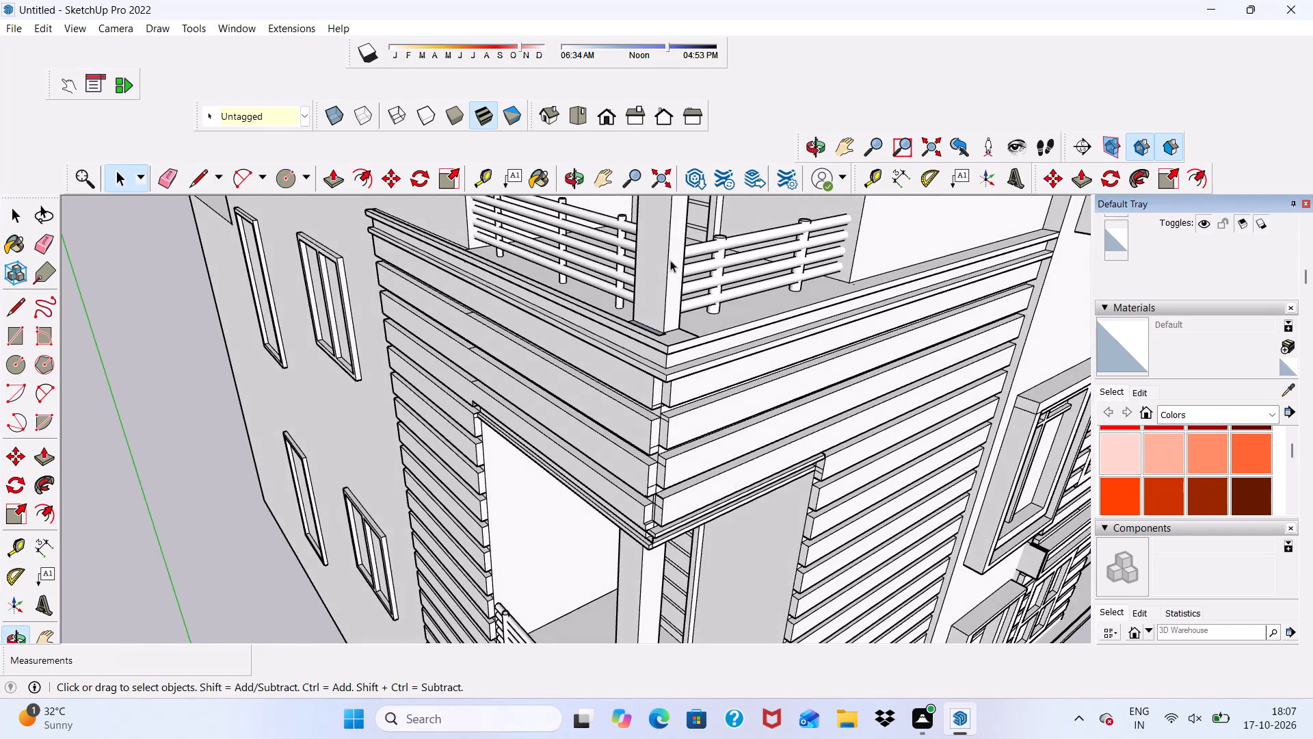
{"action": "scroll", "coordinate": [674, 307], "scroll_direction": "up", "scroll_amount": 13}
{"action": "middle_click_drag", "start_coordinate": [695, 350], "coordinate": [520, 391]}
{"action": "scroll", "coordinate": [545, 429], "scroll_direction": "up", "scroll_amount": 2}
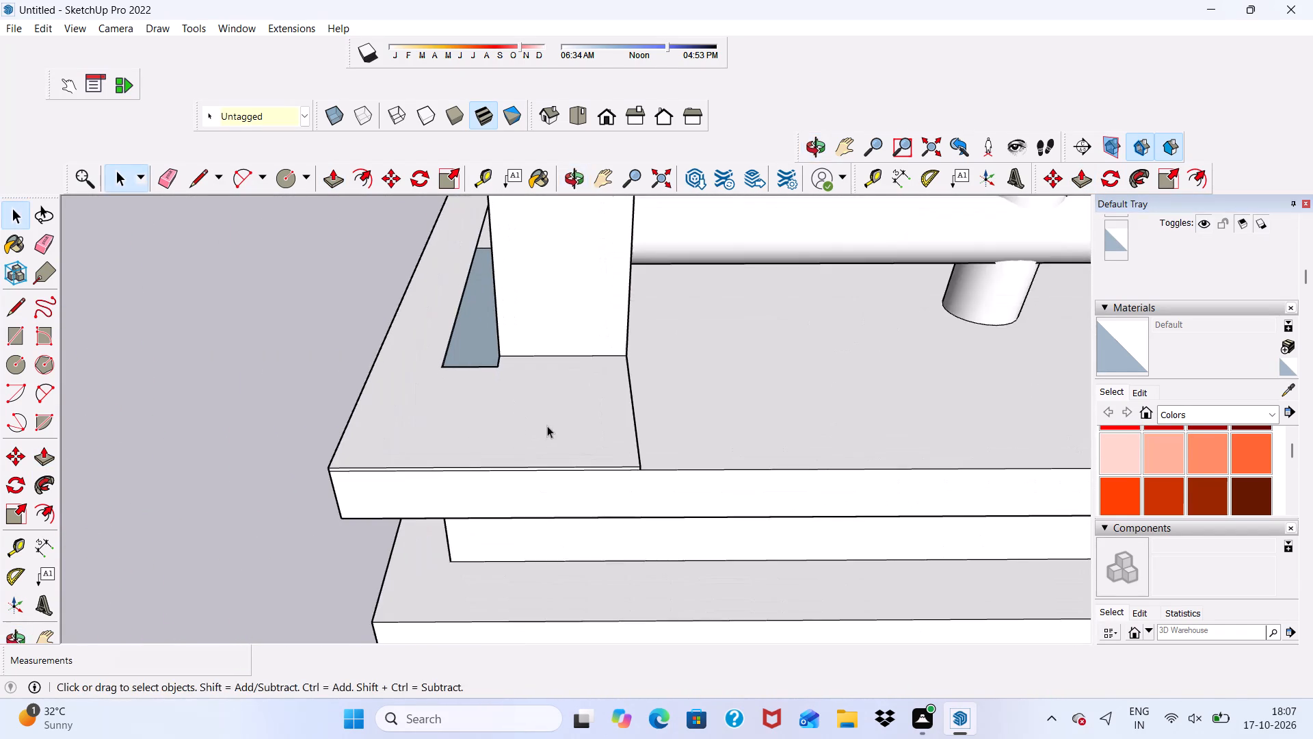
{"action": "scroll", "coordinate": [547, 426], "scroll_direction": "up", "scroll_amount": 5}
{"action": "middle_click_drag", "start_coordinate": [552, 422], "coordinate": [329, 383]}
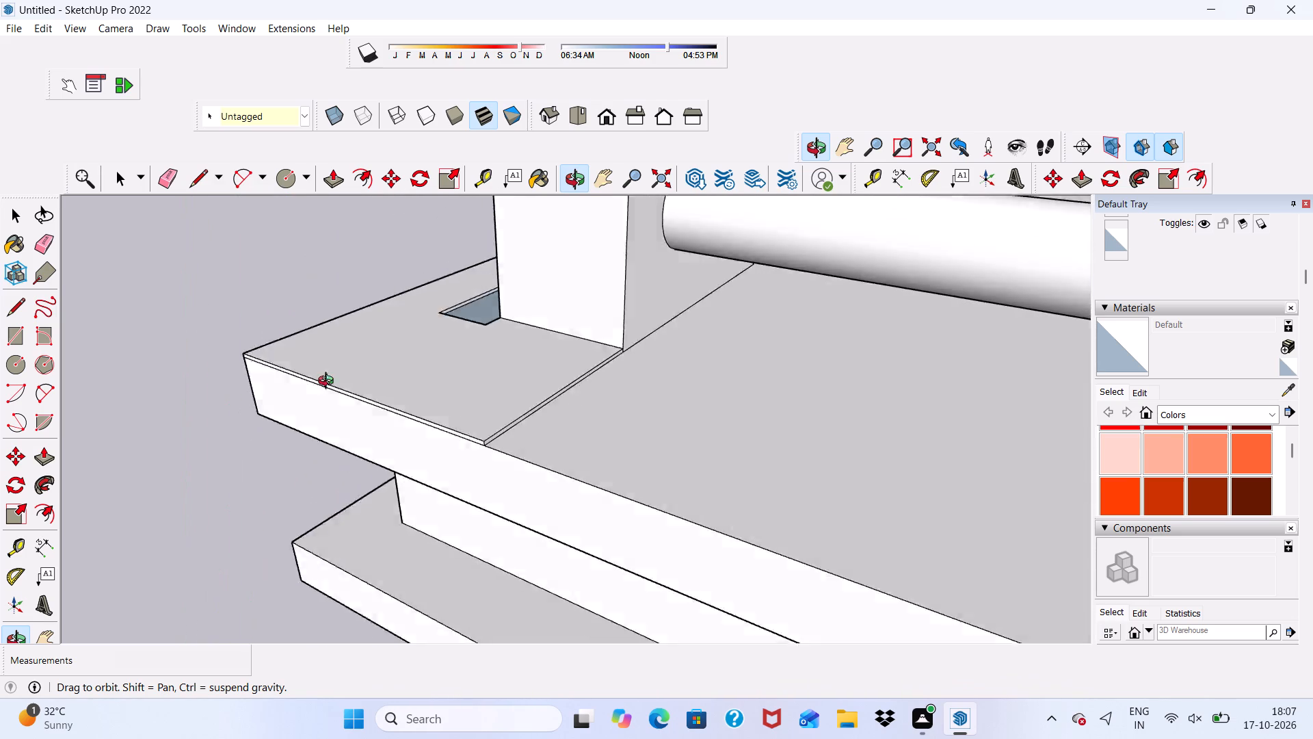
{"action": "middle_click_drag", "start_coordinate": [329, 383], "coordinate": [202, 362]}
{"action": "middle_click_drag", "start_coordinate": [202, 362], "coordinate": [410, 514]}
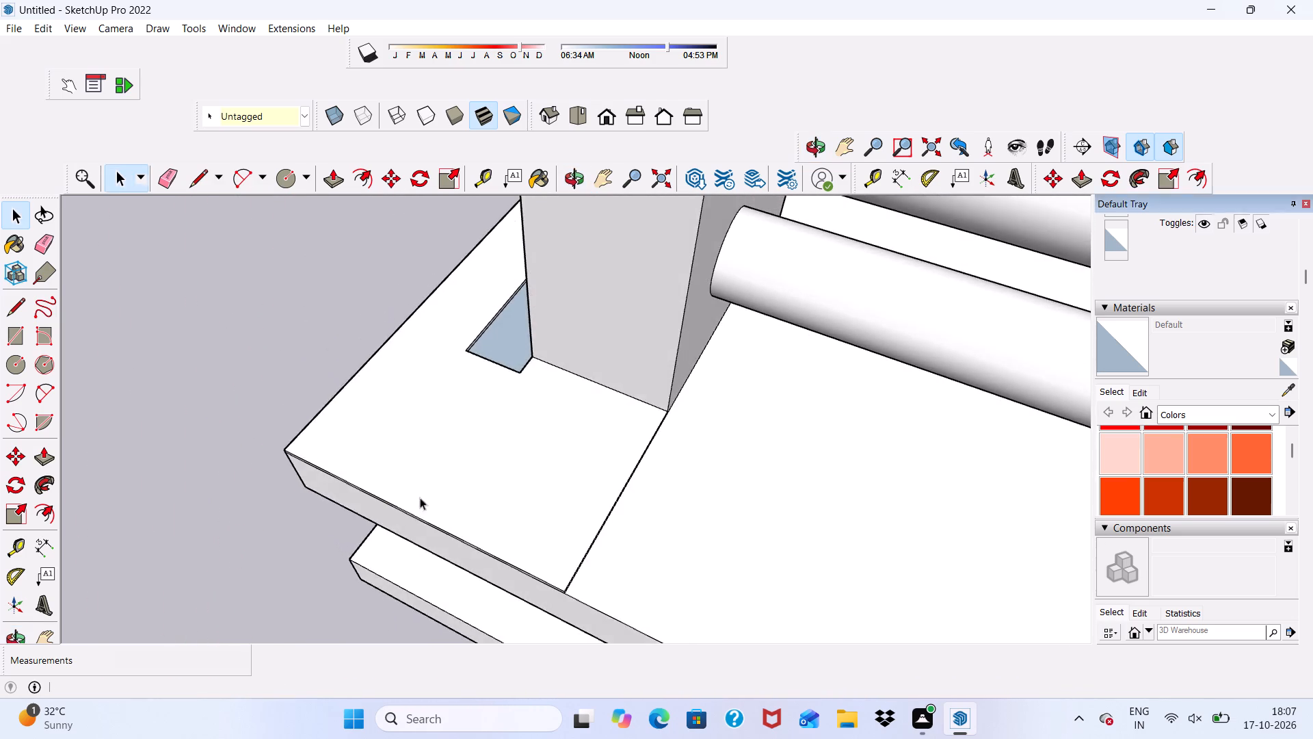
{"action": "scroll", "coordinate": [544, 274], "scroll_direction": "up", "scroll_amount": 4}
{"action": "left_click", "coordinate": [336, 173]}
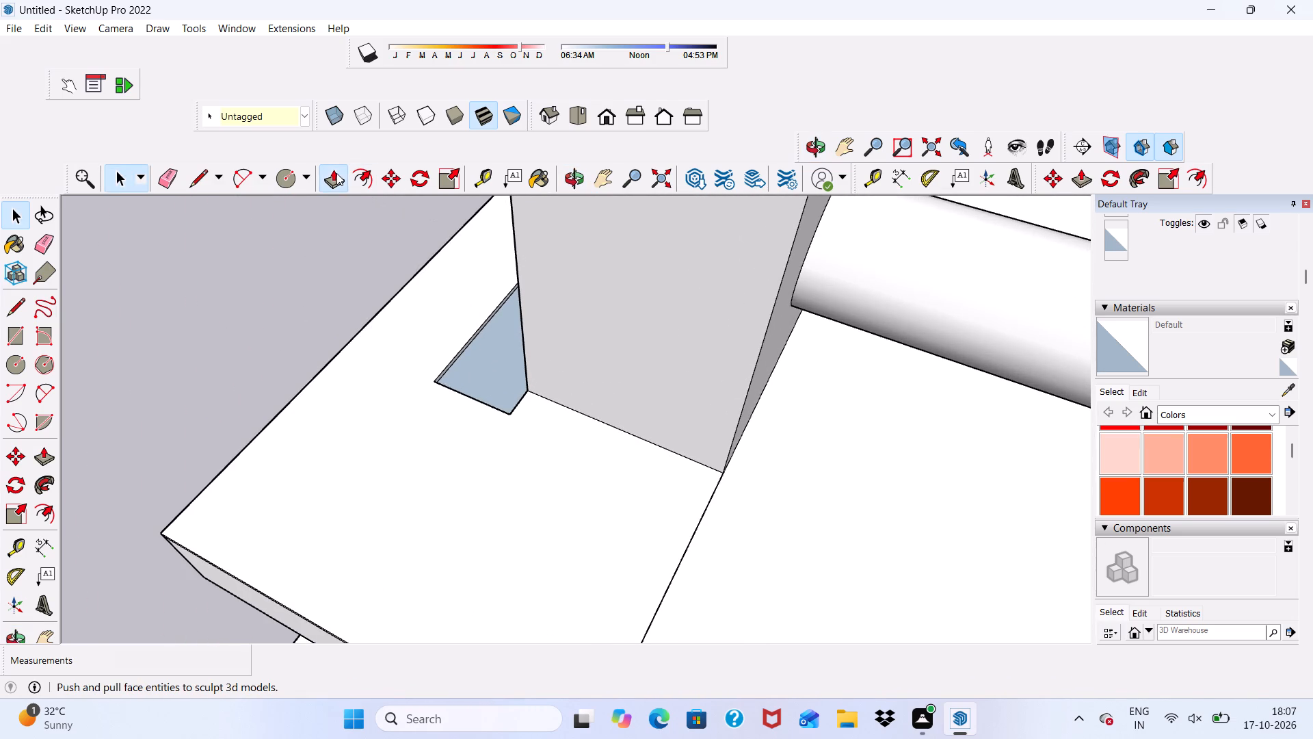
{"action": "key", "text": "space"}
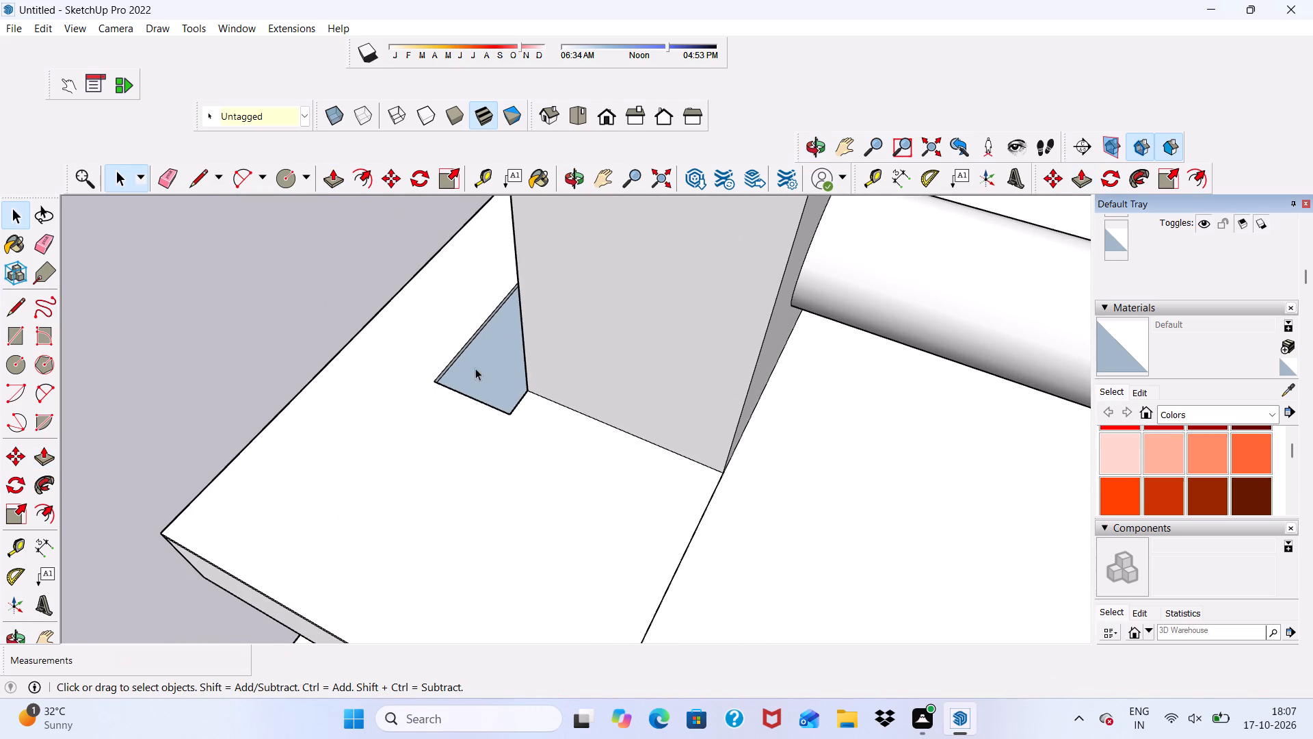
{"action": "left_click", "coordinate": [475, 368]}
{"action": "left_click", "coordinate": [334, 173]}
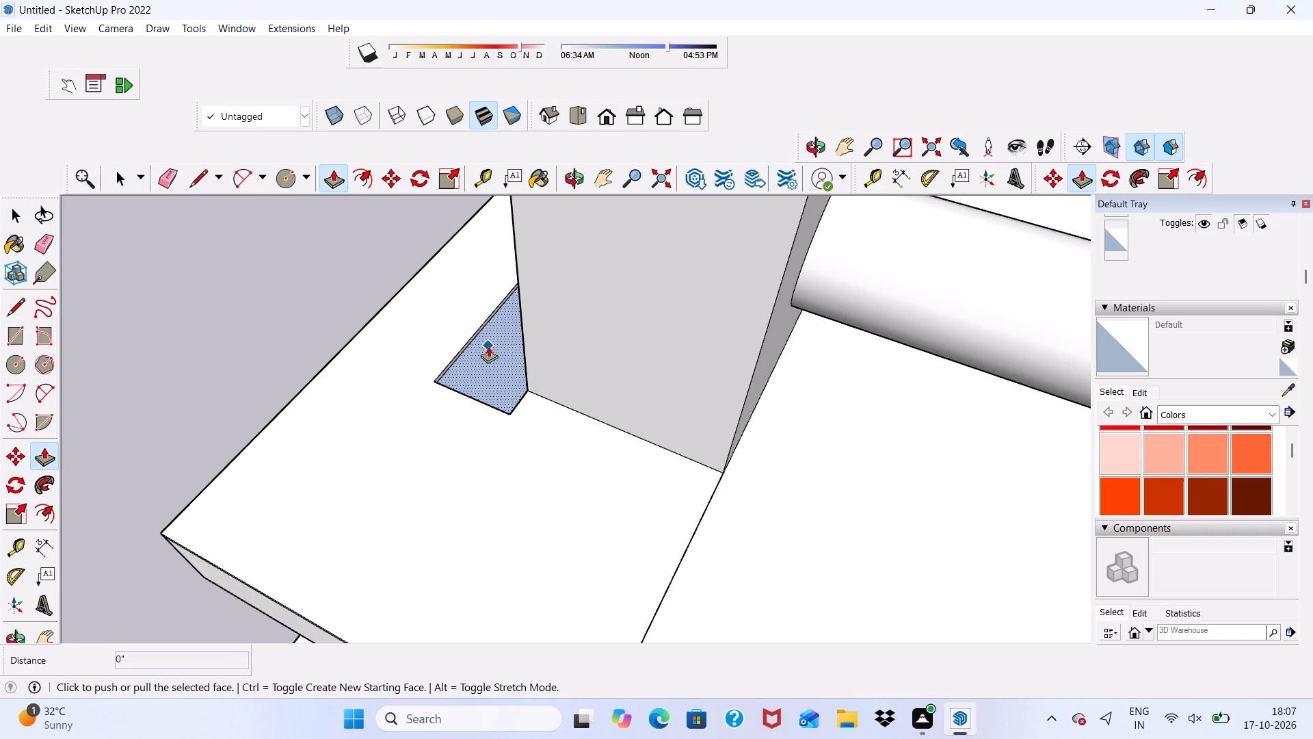
{"action": "left_click", "coordinate": [488, 346]}
{"action": "left_click", "coordinate": [427, 333]}
{"action": "scroll", "coordinate": [377, 340], "scroll_direction": "down", "scroll_amount": 12}
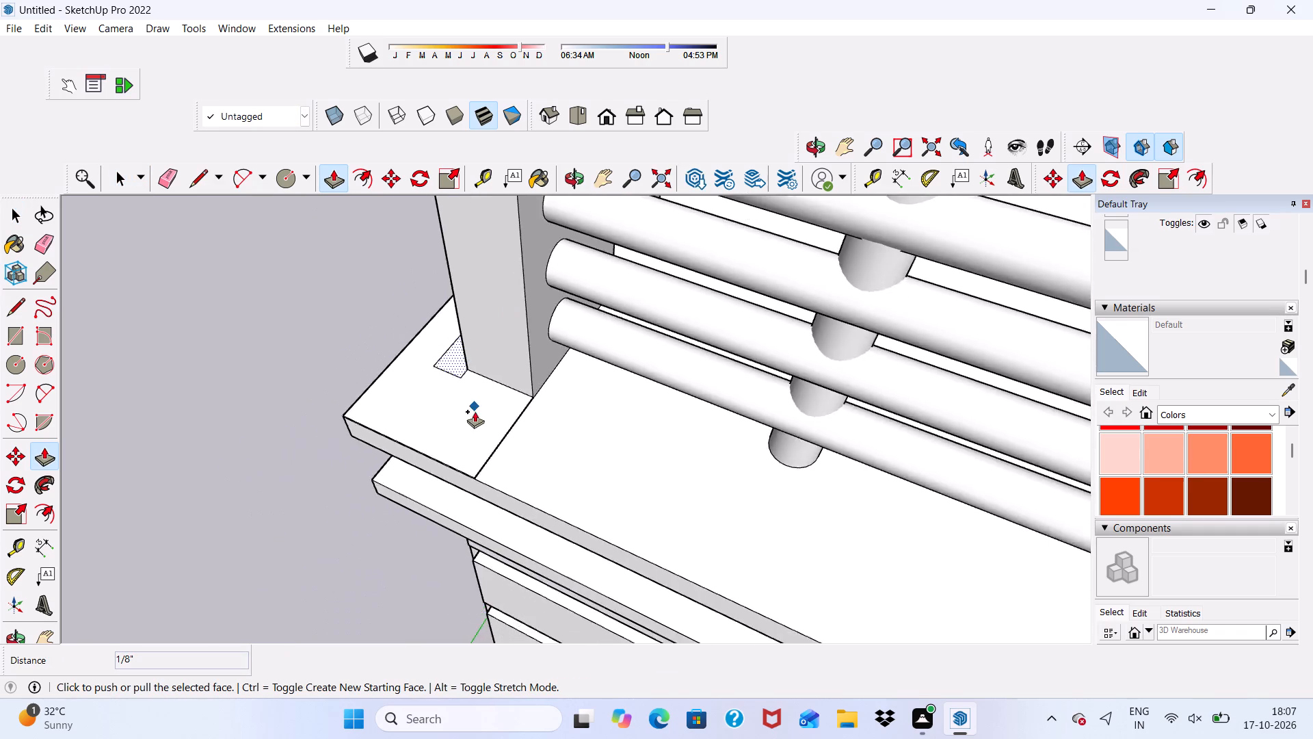
Push/Pull the top-floor balcony floor face 1/8" to the level of the corner slab face.
{"action": "middle_click_drag", "start_coordinate": [475, 408], "coordinate": [321, 283]}
{"action": "key", "text": "space"}
{"action": "left_click", "coordinate": [546, 392]}
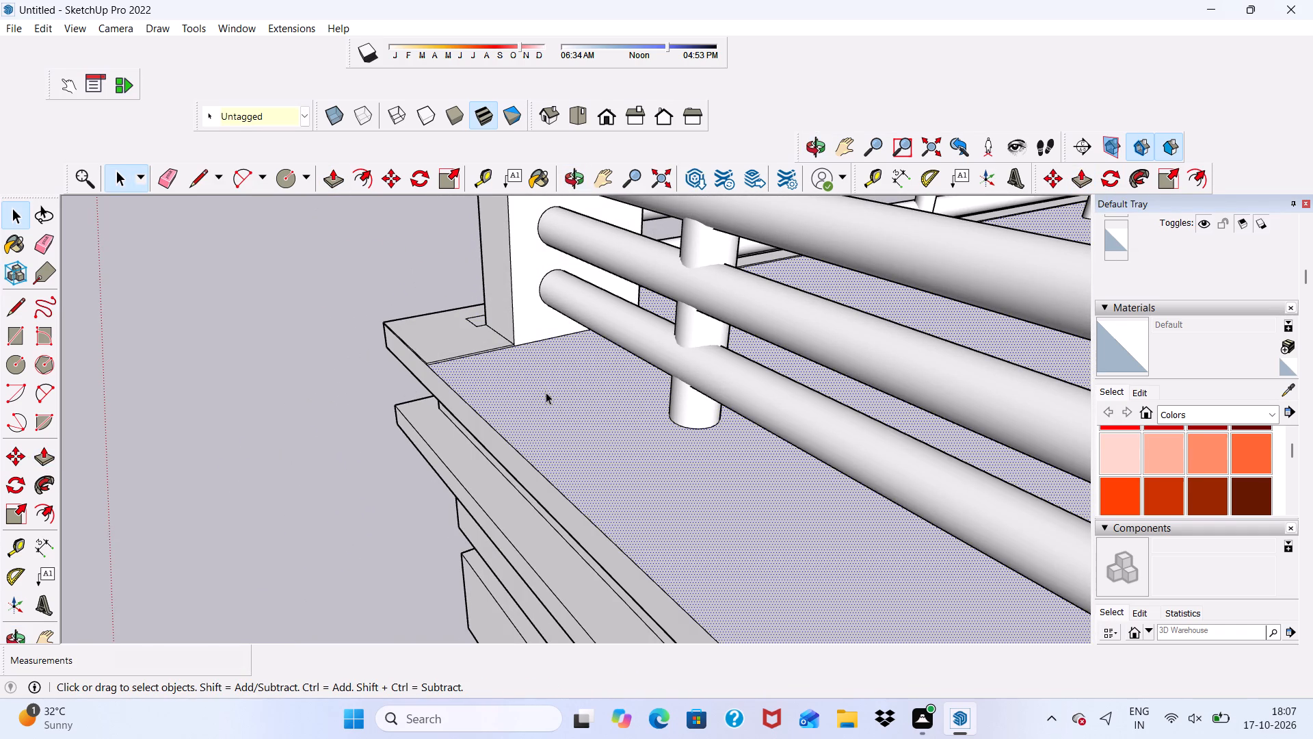
{"action": "left_click", "coordinate": [331, 179]}
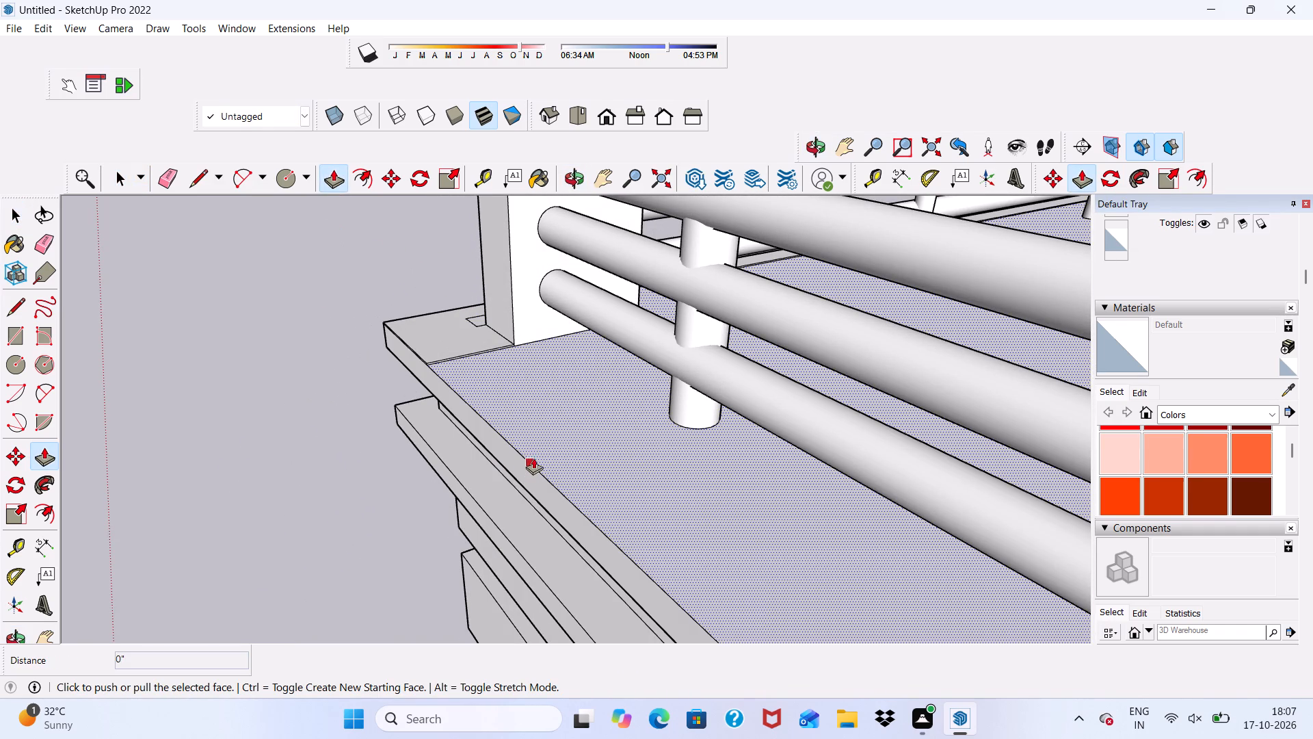
{"action": "left_click", "coordinate": [535, 441]}
{"action": "scroll", "coordinate": [450, 347], "scroll_direction": "down", "scroll_amount": 1}
{"action": "middle_click_drag", "start_coordinate": [449, 348], "coordinate": [473, 413]}
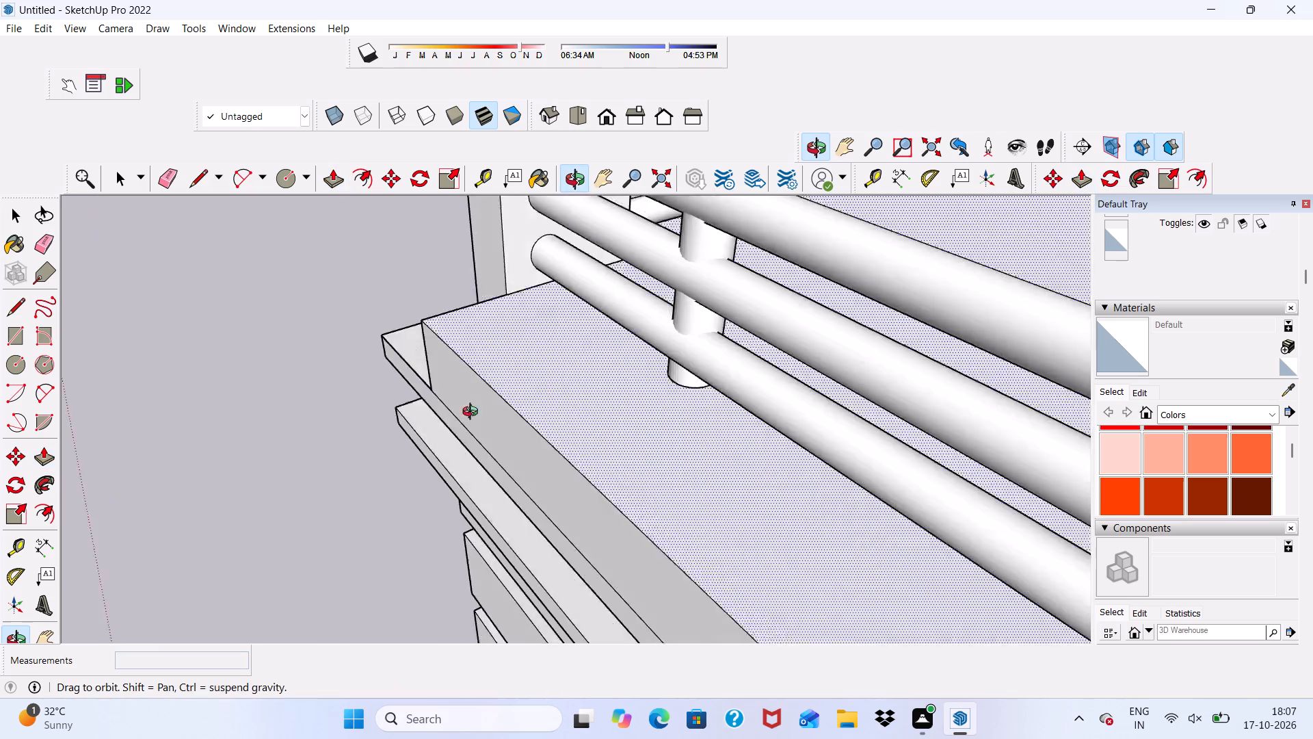
{"action": "middle_click_drag", "start_coordinate": [473, 413], "coordinate": [651, 498]}
{"action": "left_click", "coordinate": [485, 479]}
{"action": "scroll", "coordinate": [521, 471], "scroll_direction": "up", "scroll_amount": 4}
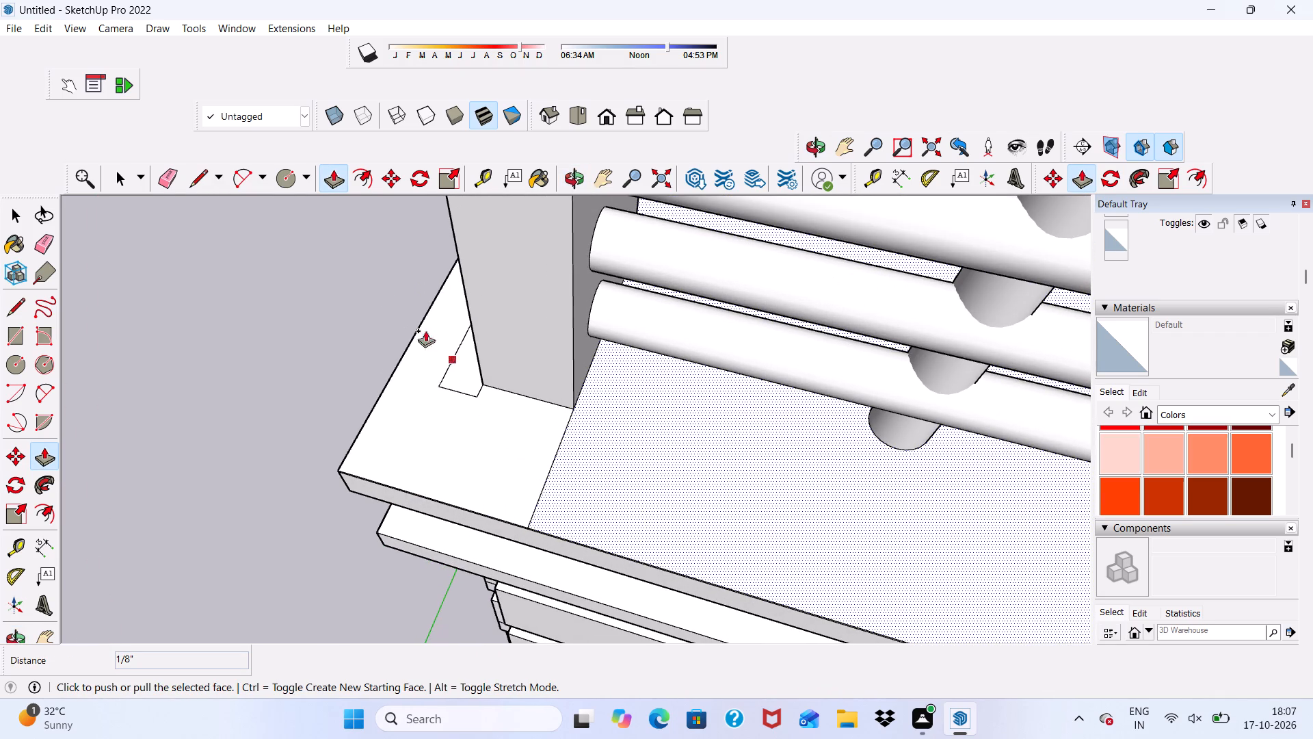
Erase the leftover edges on the slab around the base of the balcony's corner column.
{"action": "left_click", "coordinate": [172, 164]}
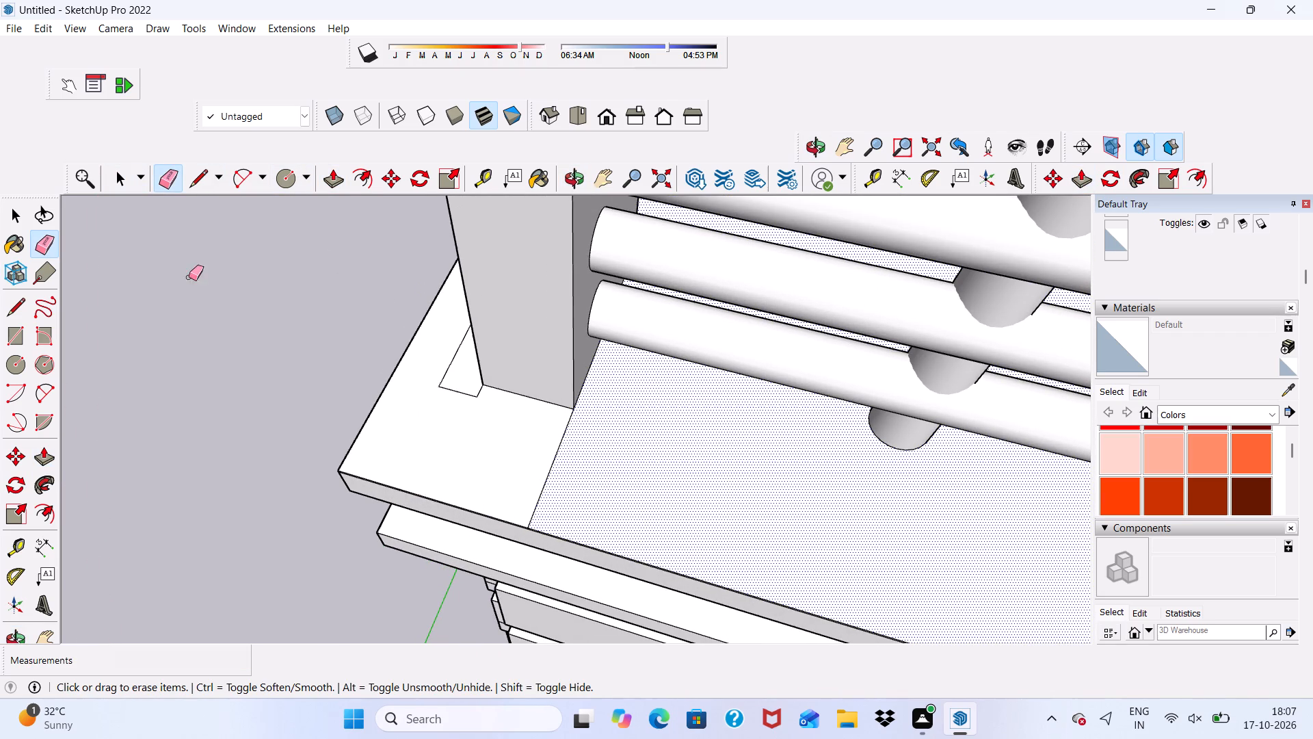
{"action": "left_click_drag", "start_coordinate": [506, 451], "coordinate": [584, 470]}
{"action": "scroll", "coordinate": [448, 404], "scroll_direction": "up", "scroll_amount": 4}
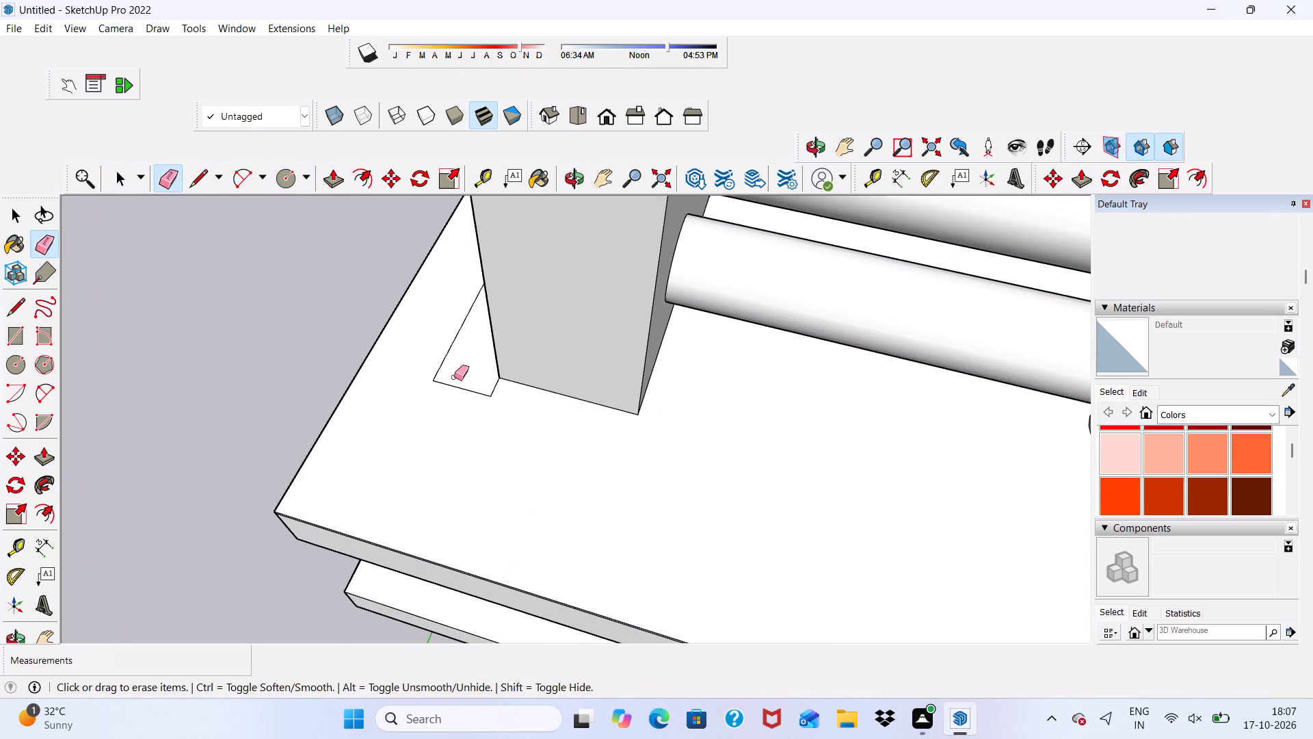
{"action": "left_click_drag", "start_coordinate": [453, 335], "coordinate": [466, 398]}
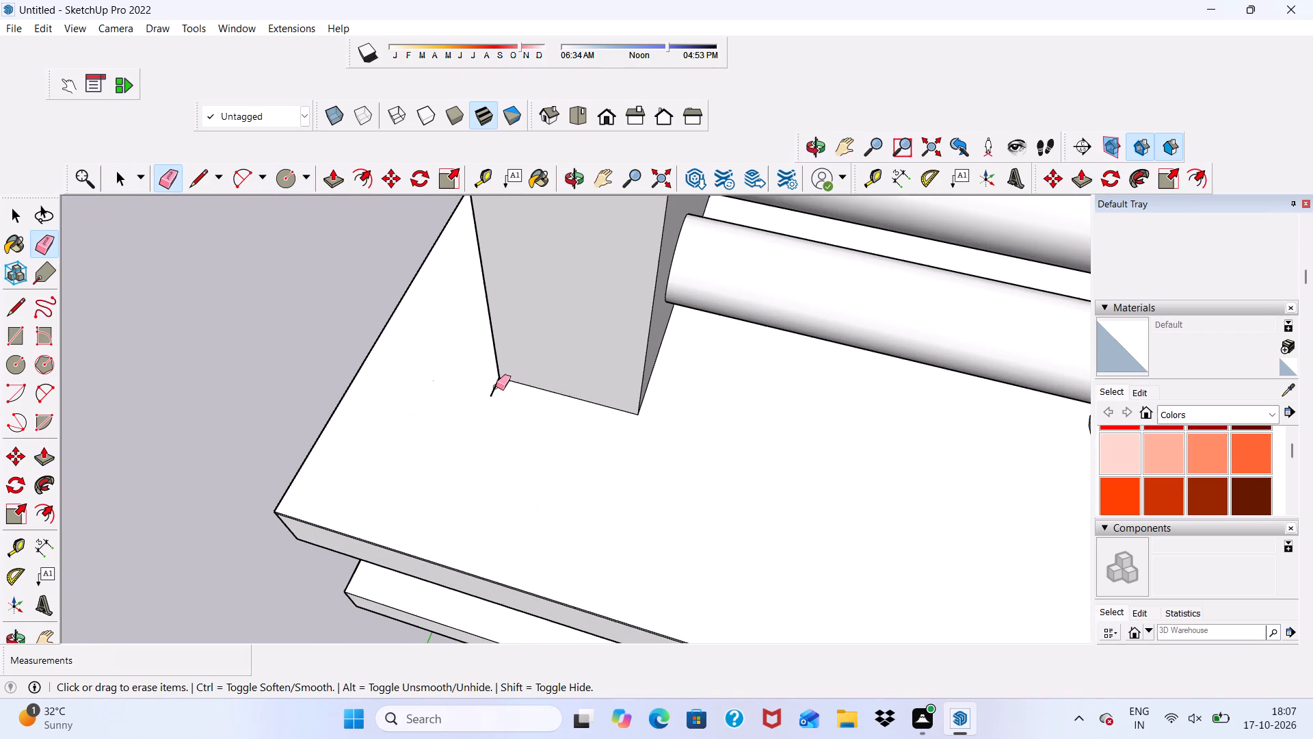
{"action": "left_click", "coordinate": [496, 387]}
{"action": "scroll", "coordinate": [431, 401], "scroll_direction": "down", "scroll_amount": 5}
{"action": "middle_click_drag", "start_coordinate": [430, 402], "coordinate": [860, 369]}
{"action": "scroll", "coordinate": [293, 383], "scroll_direction": "up", "scroll_amount": 1}
{"action": "left_click_drag", "start_coordinate": [299, 376], "coordinate": [323, 424]}
{"action": "left_click_drag", "start_coordinate": [366, 411], "coordinate": [386, 423]}
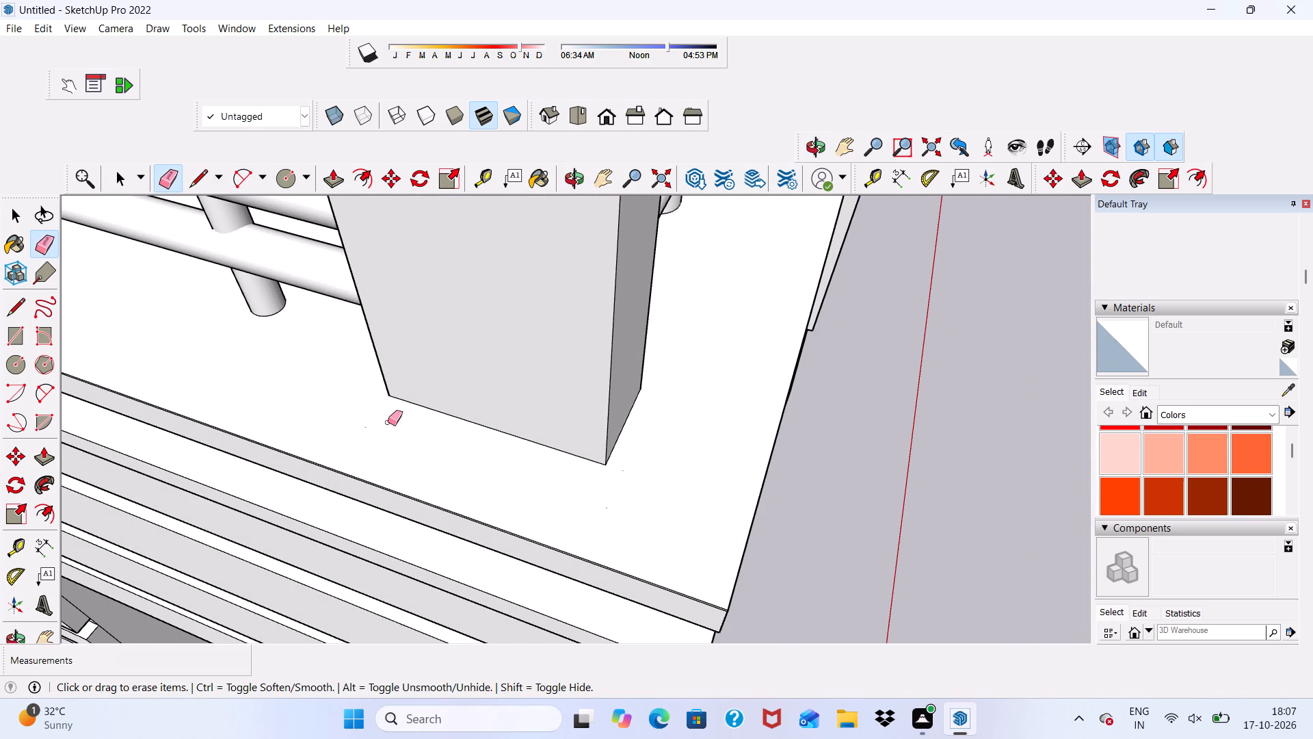
{"action": "scroll", "coordinate": [386, 406], "scroll_direction": "down", "scroll_amount": 20}
{"action": "scroll", "coordinate": [386, 406], "scroll_direction": "down", "scroll_amount": 1}
{"action": "middle_click_drag", "start_coordinate": [579, 375], "coordinate": [228, 294]}
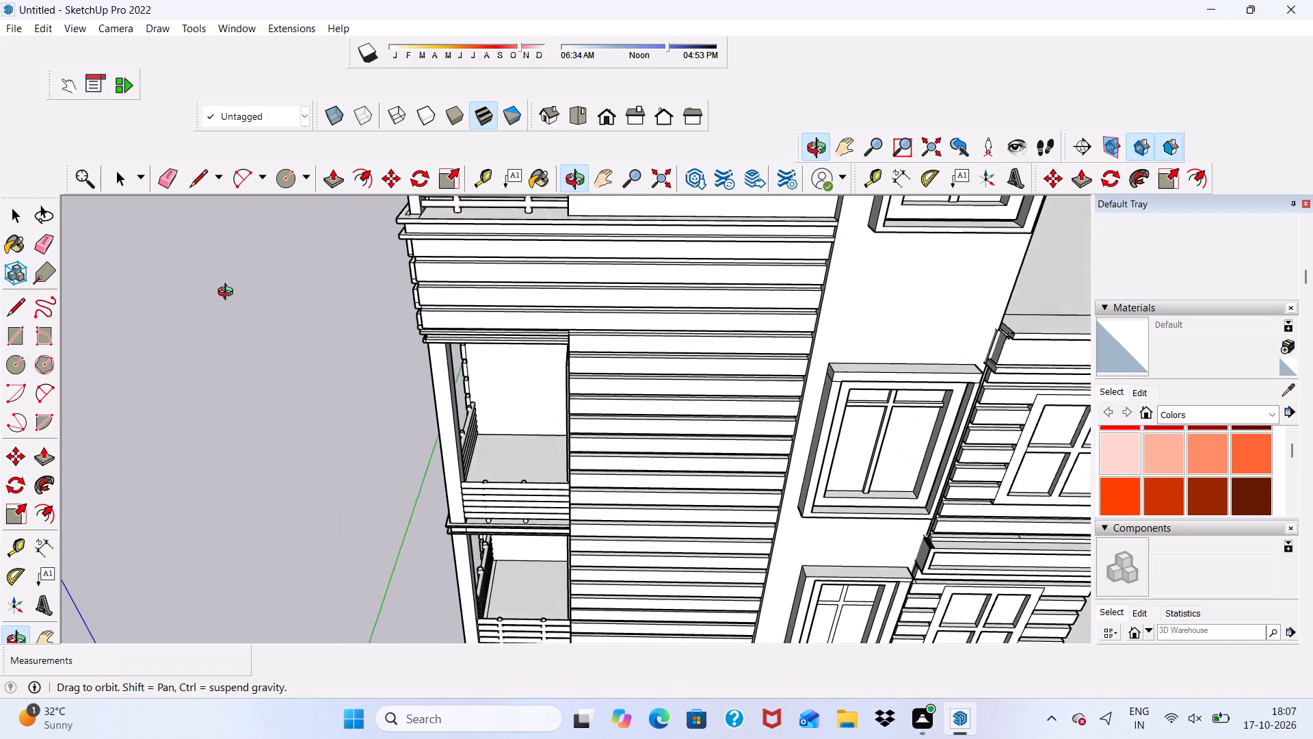
{"action": "middle_click_drag", "start_coordinate": [228, 294], "coordinate": [227, 297]}
{"action": "key", "text": "space"}
Examine the whole building's elevation with its balcony railings, and the open front balcony on the lower floor.
{"action": "scroll", "coordinate": [505, 295], "scroll_direction": "down", "scroll_amount": 13}
{"action": "middle_click_drag", "start_coordinate": [542, 406], "coordinate": [572, 201]}
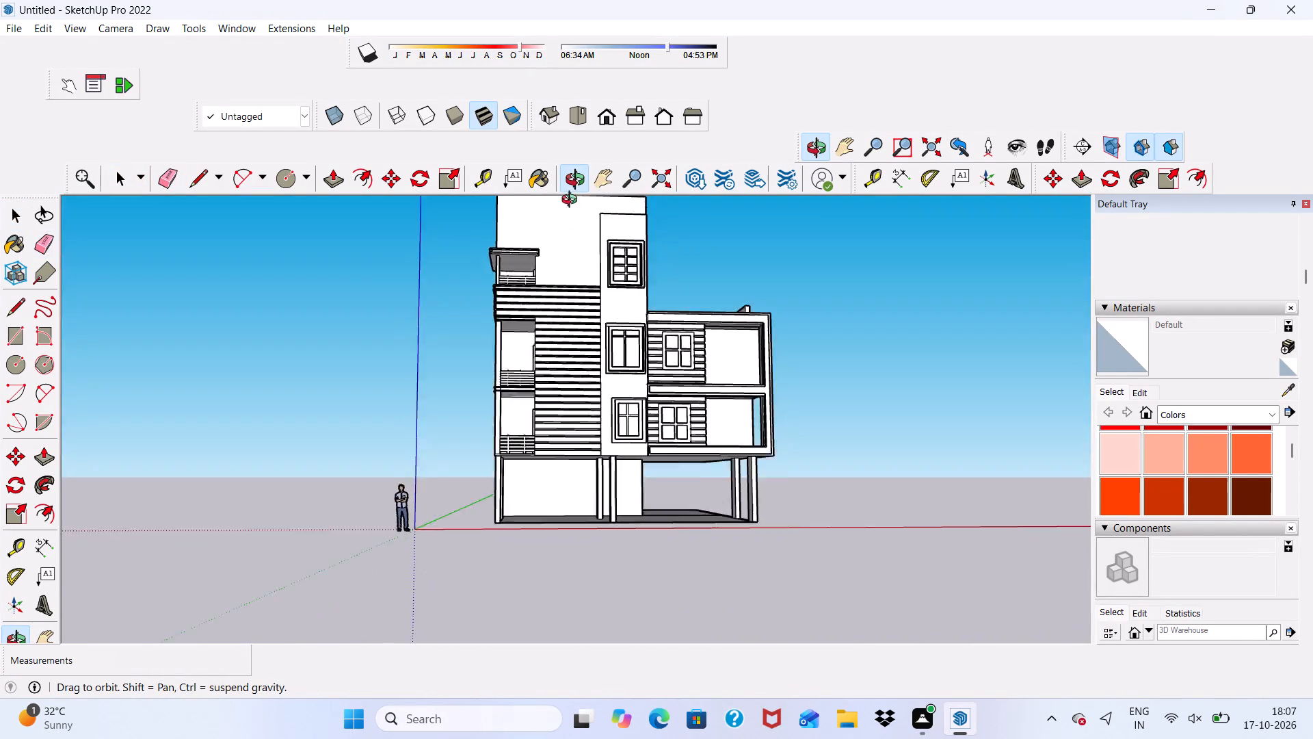
{"action": "middle_click_drag", "start_coordinate": [572, 201], "coordinate": [496, 305]}
{"action": "scroll", "coordinate": [496, 305], "scroll_direction": "up", "scroll_amount": 4}
{"action": "scroll", "coordinate": [912, 738], "scroll_direction": "up", "scroll_amount": 4}
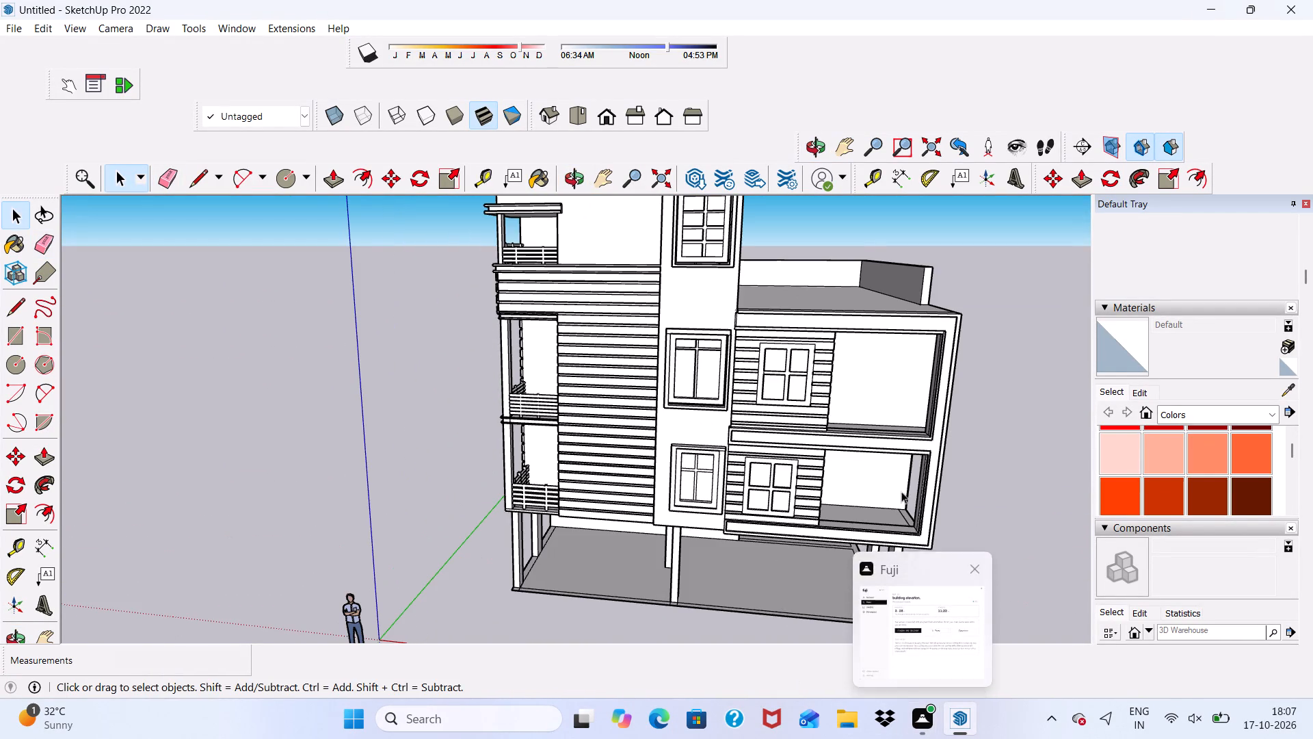
{"action": "scroll", "coordinate": [889, 452], "scroll_direction": "down", "scroll_amount": 5}
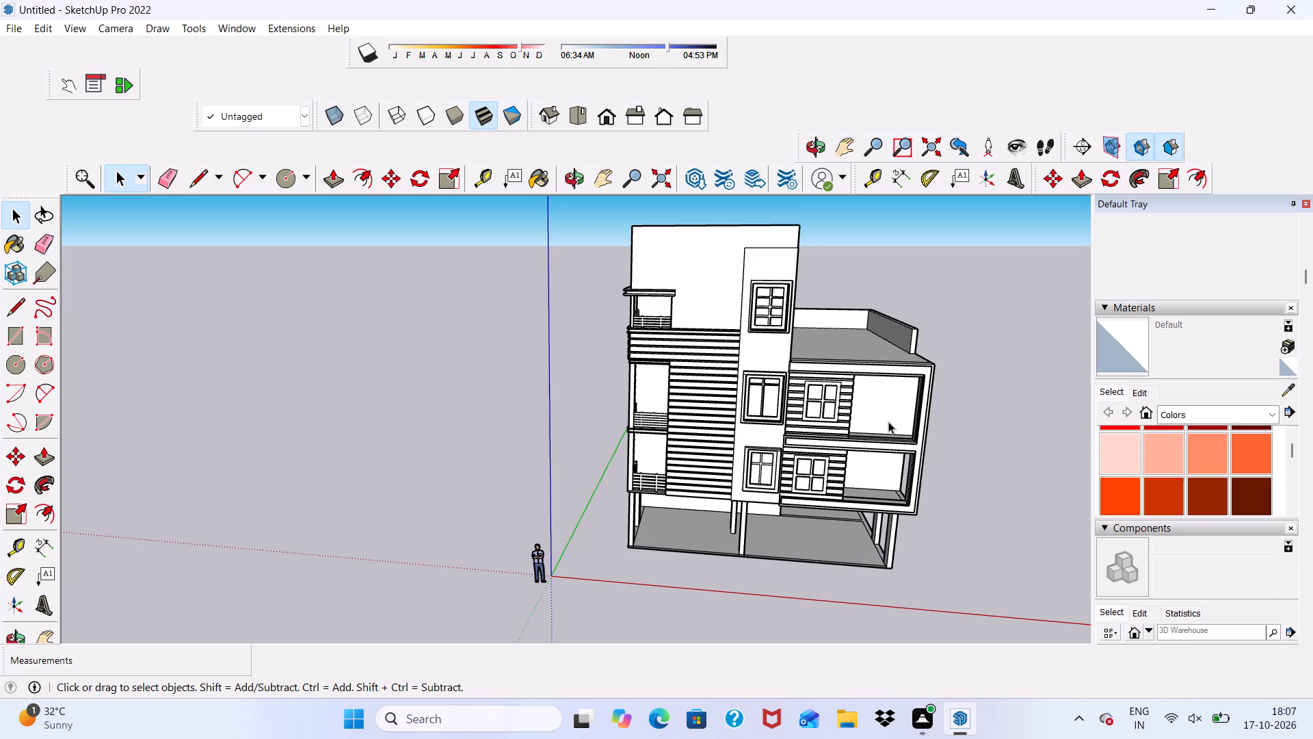
{"action": "scroll", "coordinate": [888, 422], "scroll_direction": "up", "scroll_amount": 1}
{"action": "scroll", "coordinate": [888, 417], "scroll_direction": "down", "scroll_amount": 2}
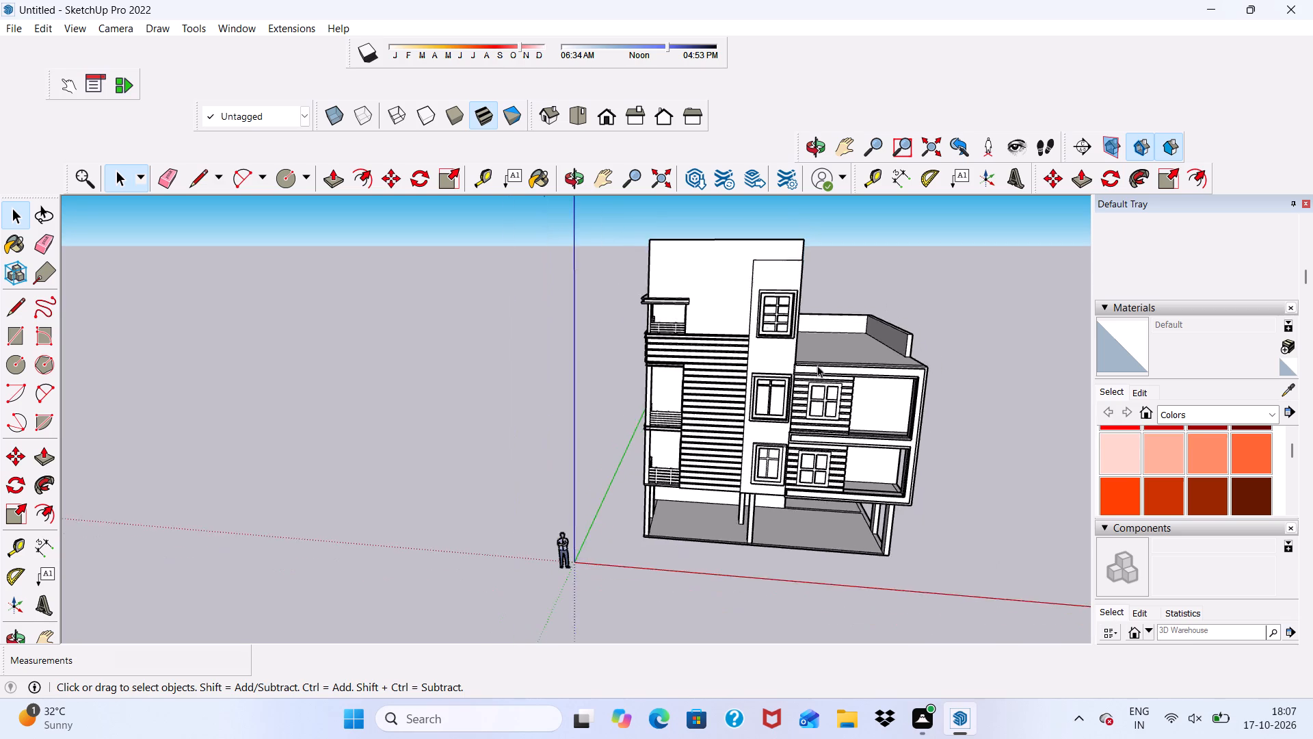
{"action": "scroll", "coordinate": [702, 268], "scroll_direction": "up", "scroll_amount": 11}
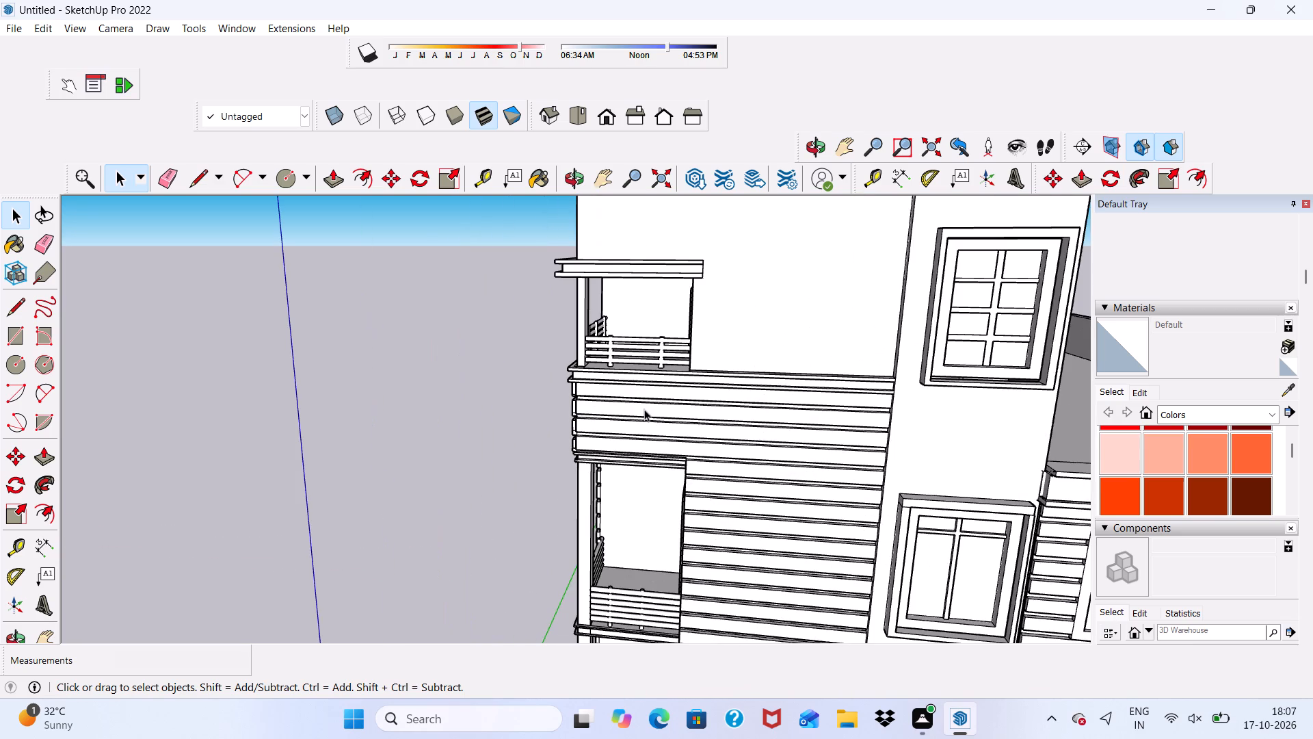
{"action": "scroll", "coordinate": [587, 384], "scroll_direction": "down", "scroll_amount": 4}
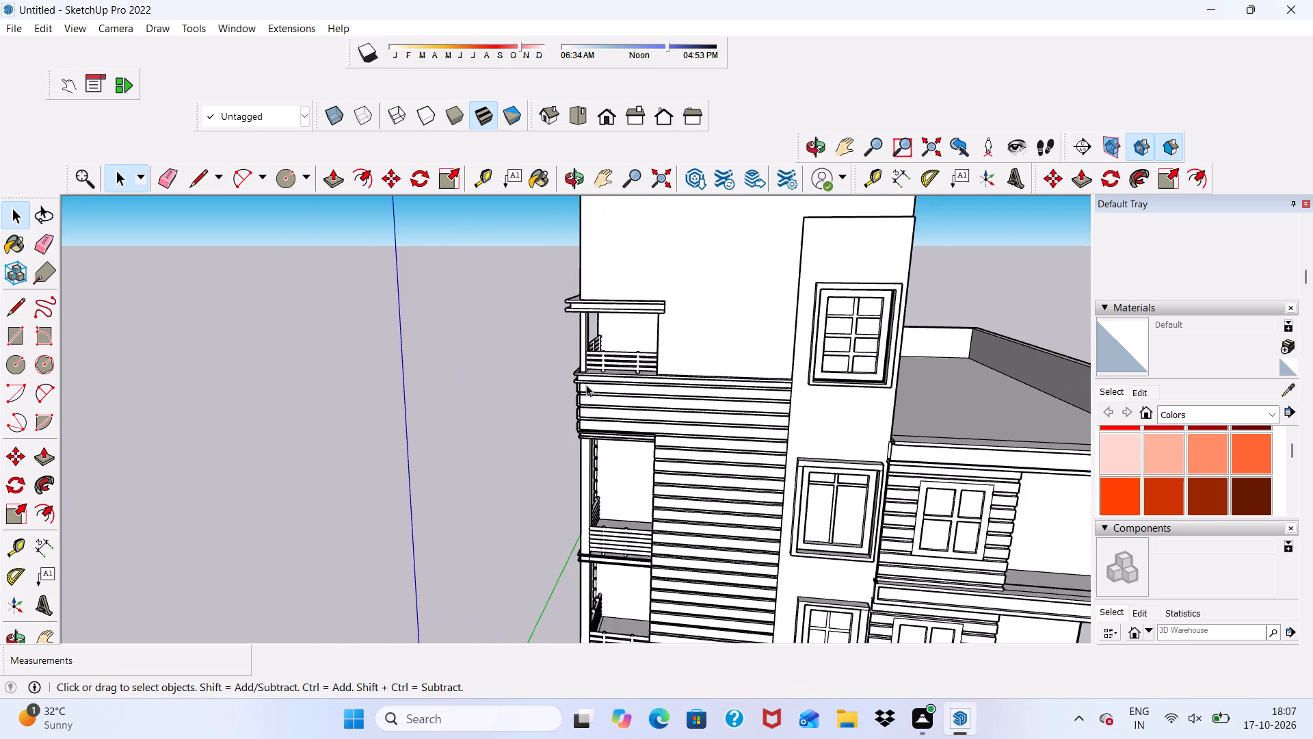
{"action": "scroll", "coordinate": [586, 385], "scroll_direction": "down", "scroll_amount": 3}
{"action": "middle_click_drag", "start_coordinate": [604, 410], "coordinate": [592, 380]}
{"action": "scroll", "coordinate": [591, 380], "scroll_direction": "down", "scroll_amount": 5}
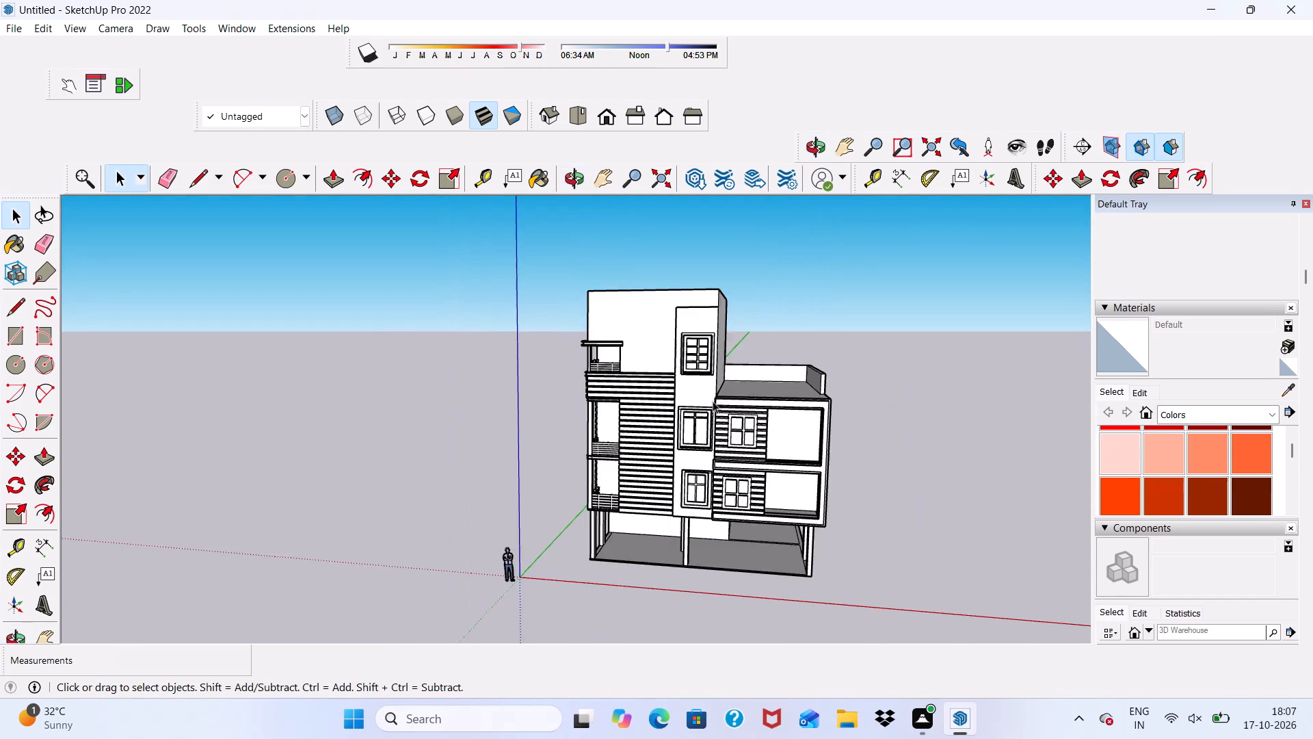
{"action": "scroll", "coordinate": [713, 401], "scroll_direction": "down", "scroll_amount": 4}
{"action": "scroll", "coordinate": [824, 565], "scroll_direction": "up", "scroll_amount": 16}
{"action": "middle_click_drag", "start_coordinate": [734, 466], "coordinate": [562, 504]}
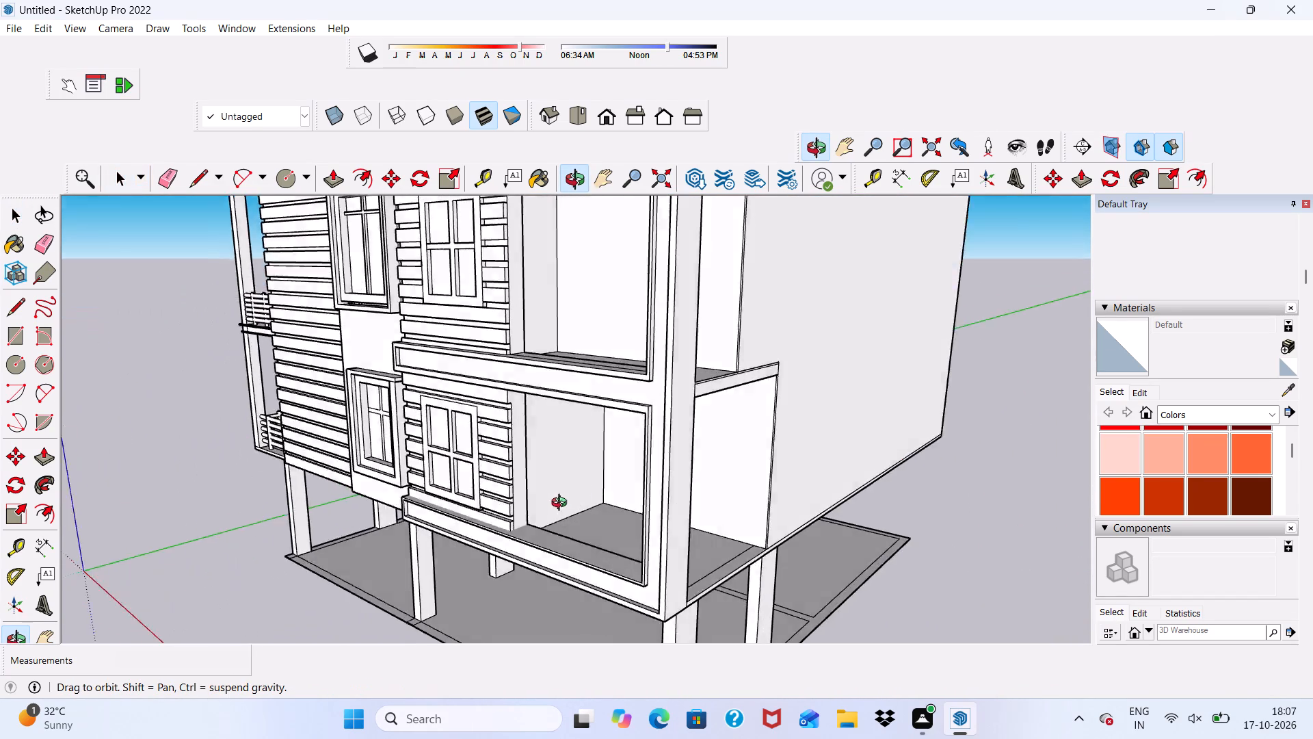
{"action": "middle_click_drag", "start_coordinate": [562, 504], "coordinate": [542, 494]}
{"action": "scroll", "coordinate": [542, 494], "scroll_direction": "up", "scroll_amount": 6}
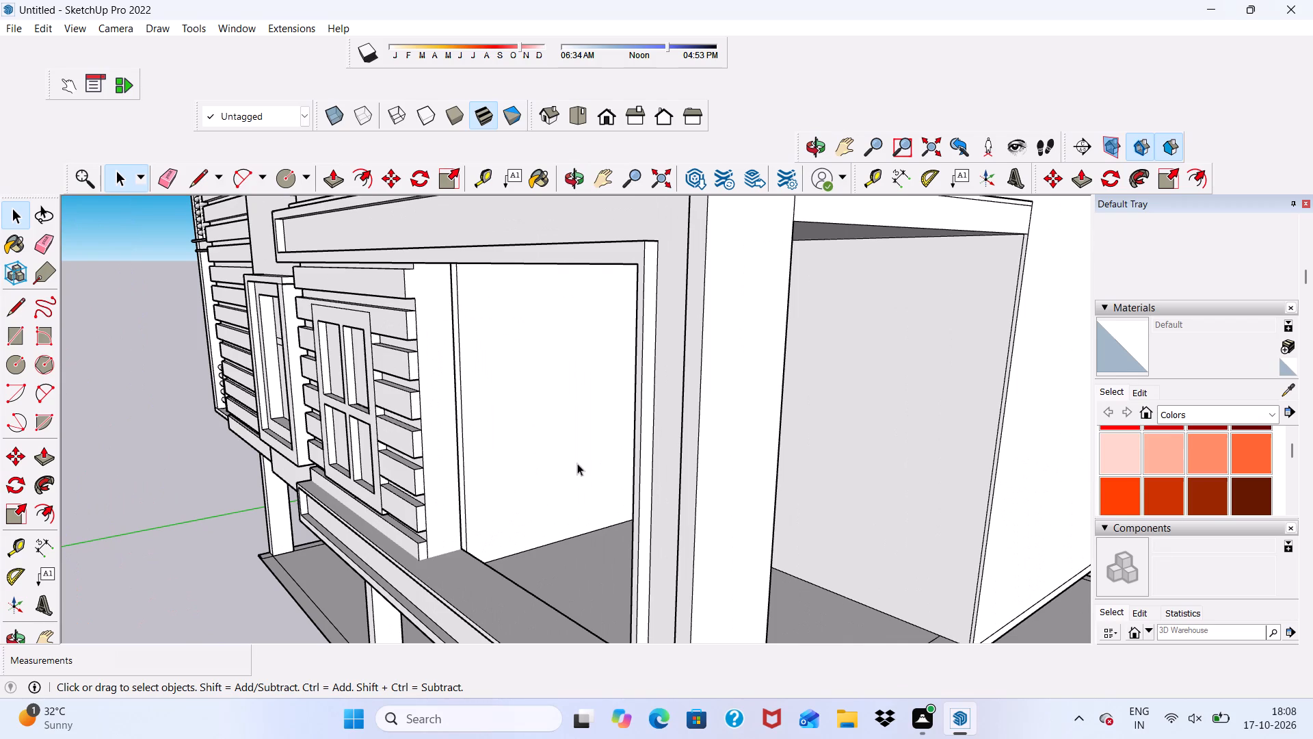
Draw a circle of about 3" radius low on the wall-end face beside the siding, at the open lower-floor front balcony.
{"action": "scroll", "coordinate": [572, 442], "scroll_direction": "down", "scroll_amount": 6}
{"action": "middle_click_drag", "start_coordinate": [494, 445], "coordinate": [505, 467]}
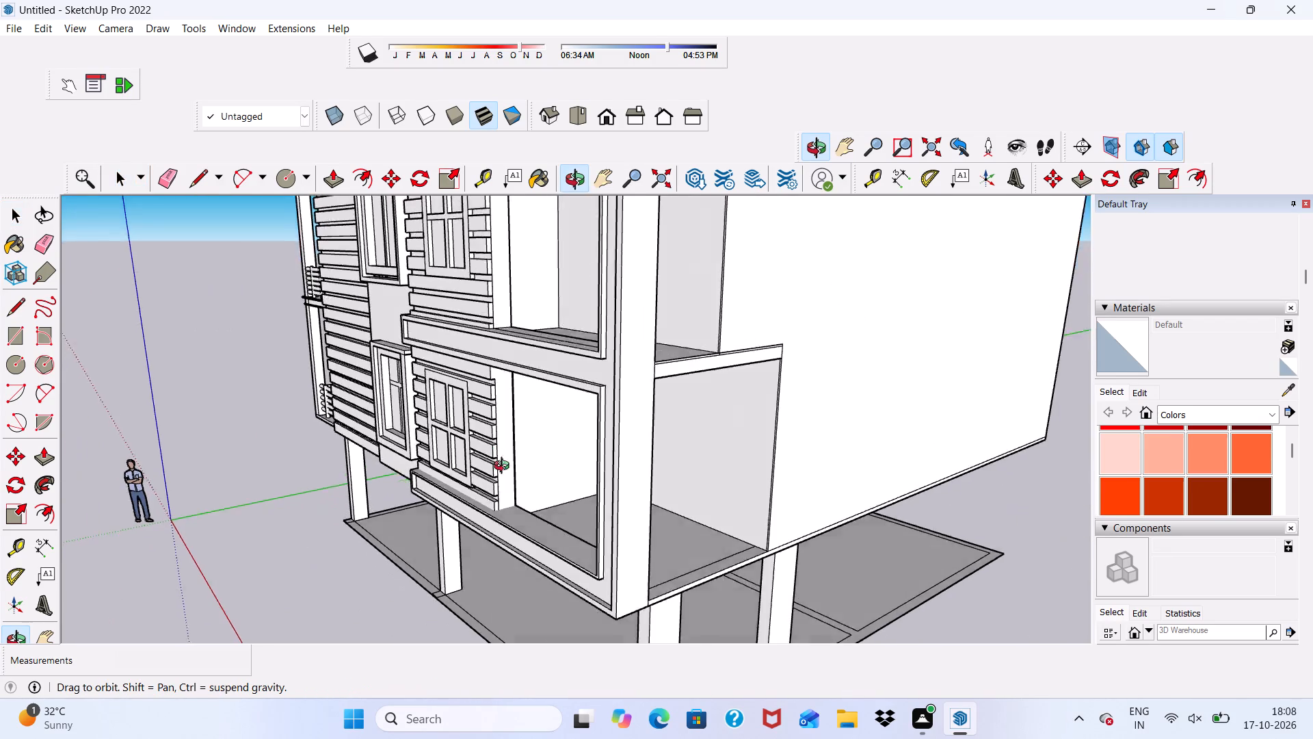
{"action": "middle_click_drag", "start_coordinate": [505, 467], "coordinate": [310, 437]}
{"action": "scroll", "coordinate": [302, 431], "scroll_direction": "up", "scroll_amount": 1}
{"action": "scroll", "coordinate": [298, 419], "scroll_direction": "down", "scroll_amount": 2}
{"action": "middle_click_drag", "start_coordinate": [298, 418], "coordinate": [336, 408]}
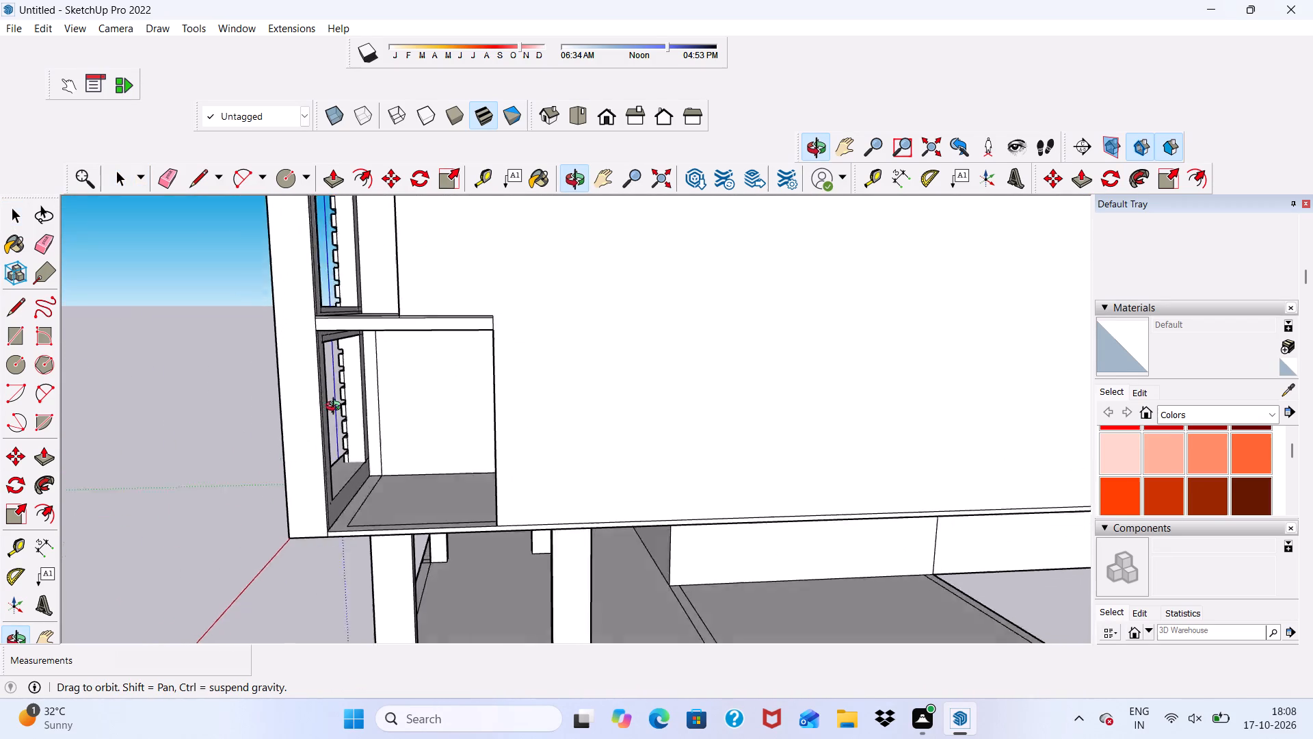
{"action": "middle_click_drag", "start_coordinate": [336, 408], "coordinate": [615, 444]}
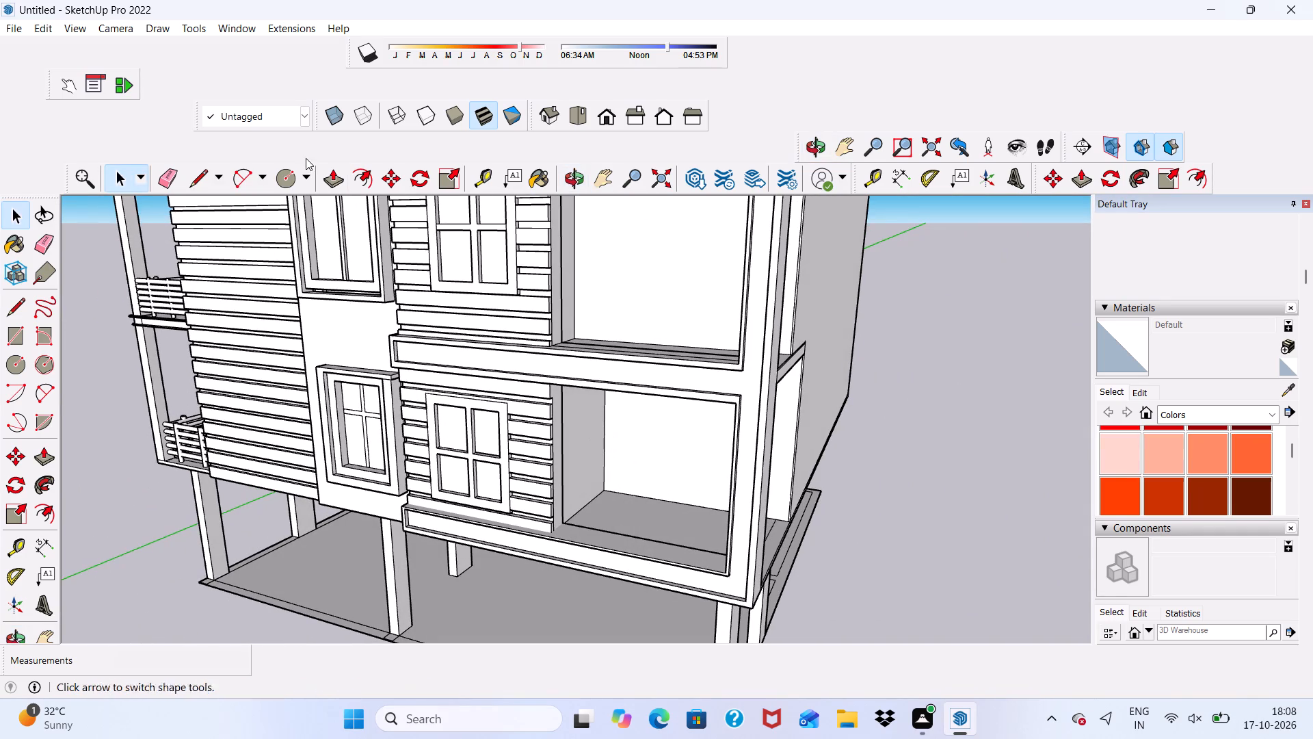
{"action": "left_click", "coordinate": [292, 174]}
{"action": "scroll", "coordinate": [448, 318], "scroll_direction": "down", "scroll_amount": 3}
{"action": "middle_click_drag", "start_coordinate": [568, 435], "coordinate": [526, 401]}
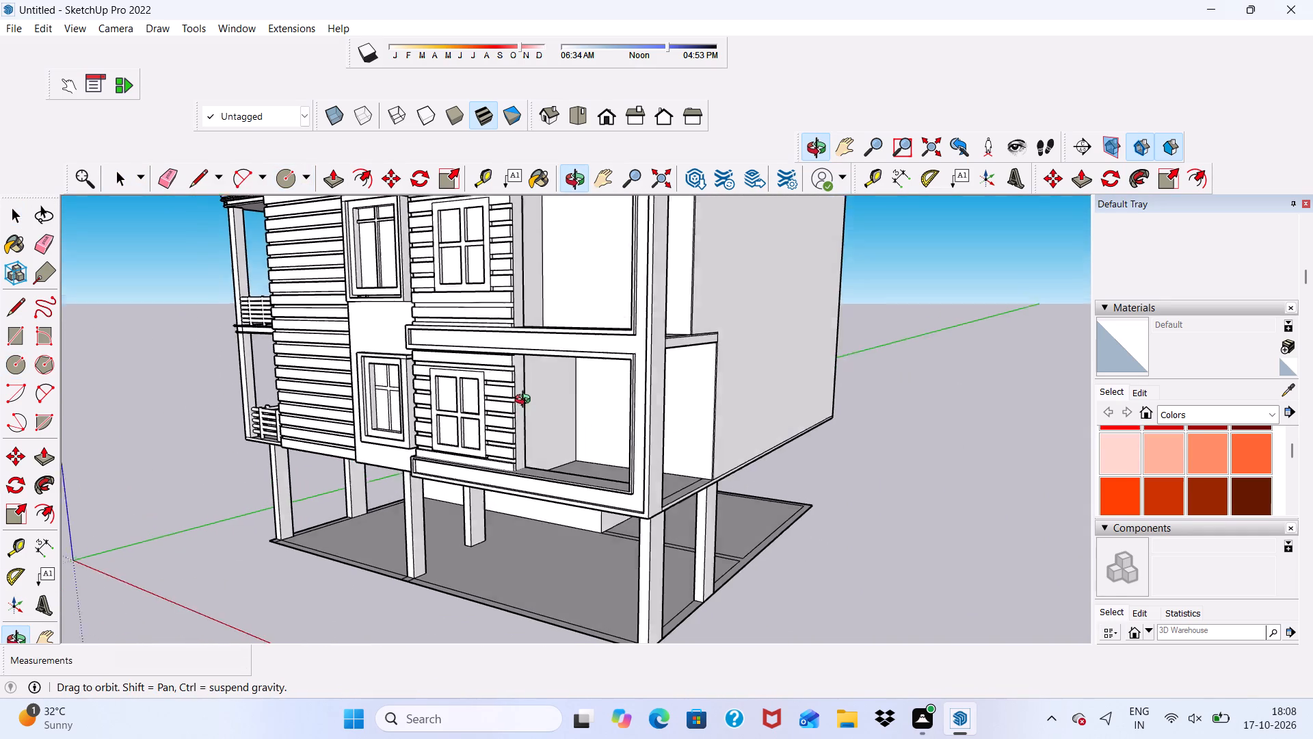
{"action": "middle_click_drag", "start_coordinate": [526, 401], "coordinate": [520, 398]}
{"action": "scroll", "coordinate": [467, 442], "scroll_direction": "up", "scroll_amount": 6}
{"action": "scroll", "coordinate": [577, 499], "scroll_direction": "up", "scroll_amount": 4}
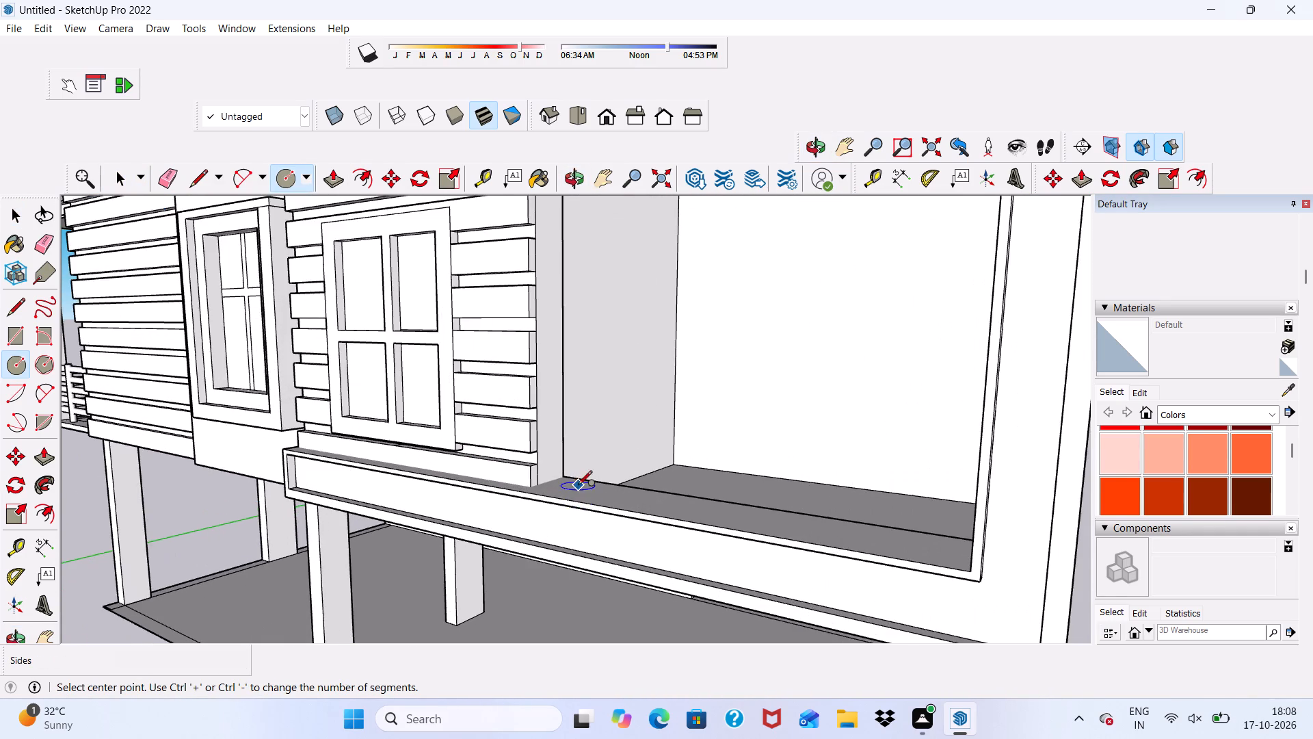
{"action": "middle_click_drag", "start_coordinate": [578, 486], "coordinate": [509, 498]}
{"action": "scroll", "coordinate": [496, 459], "scroll_direction": "up", "scroll_amount": 5}
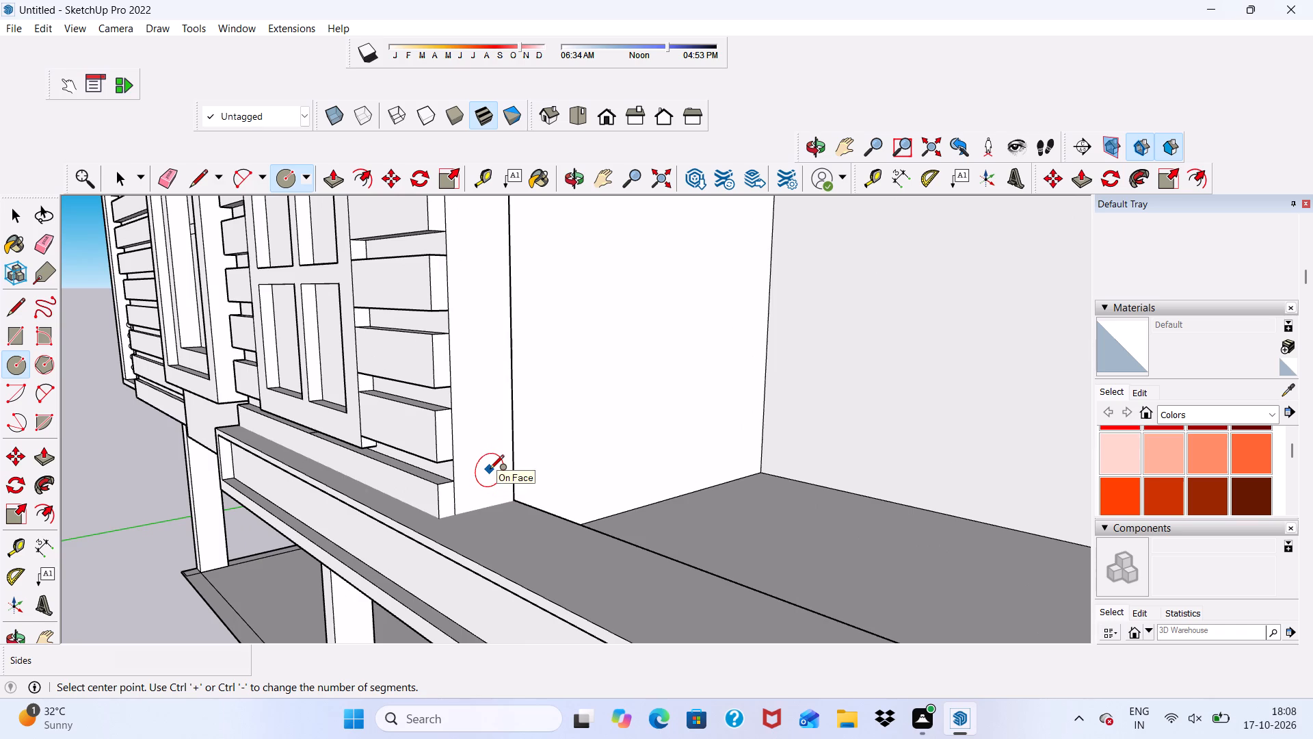
{"action": "left_click", "coordinate": [490, 470]}
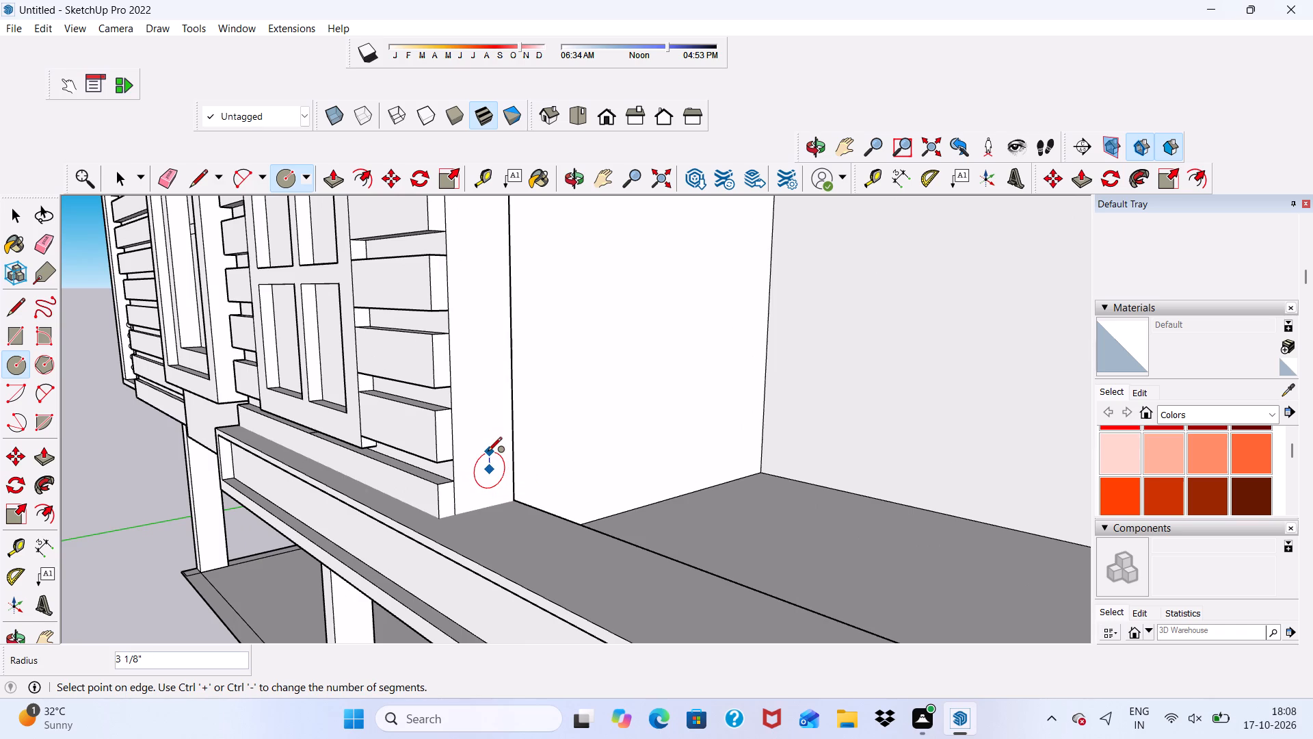
{"action": "left_click", "coordinate": [488, 455]}
{"action": "key", "text": "space"}
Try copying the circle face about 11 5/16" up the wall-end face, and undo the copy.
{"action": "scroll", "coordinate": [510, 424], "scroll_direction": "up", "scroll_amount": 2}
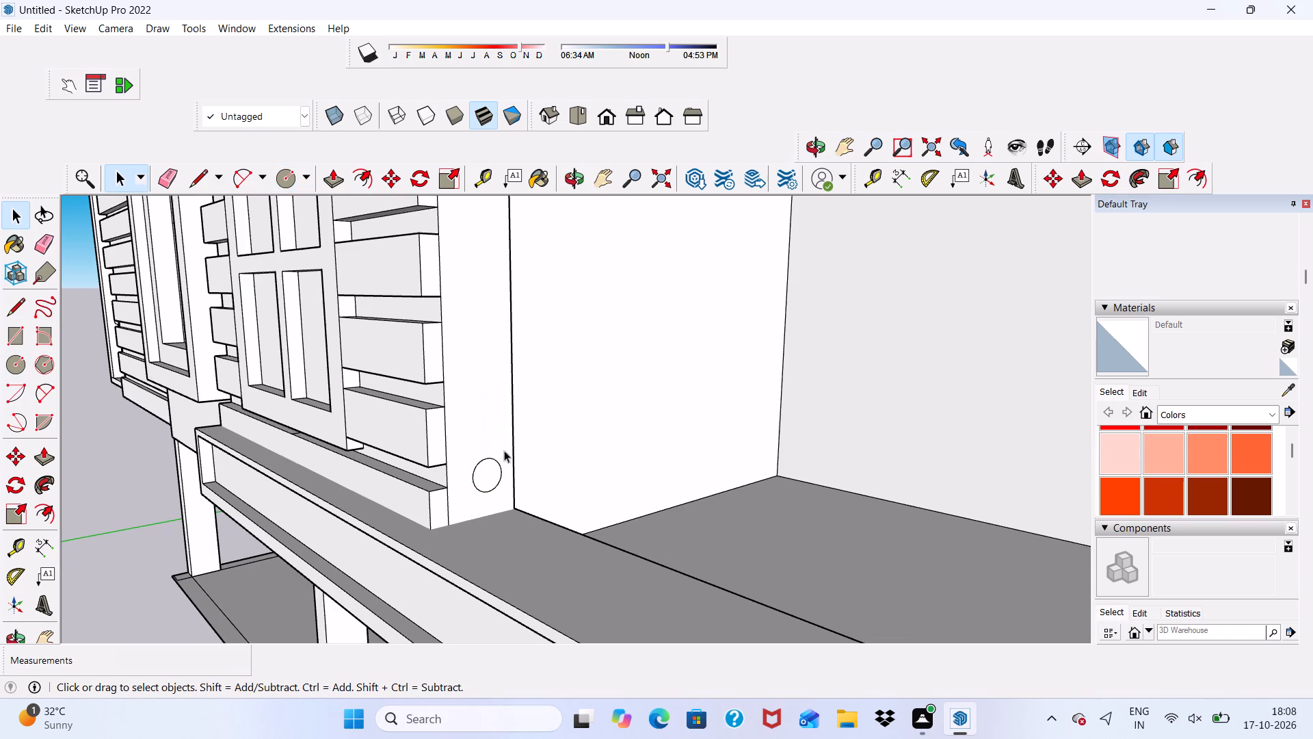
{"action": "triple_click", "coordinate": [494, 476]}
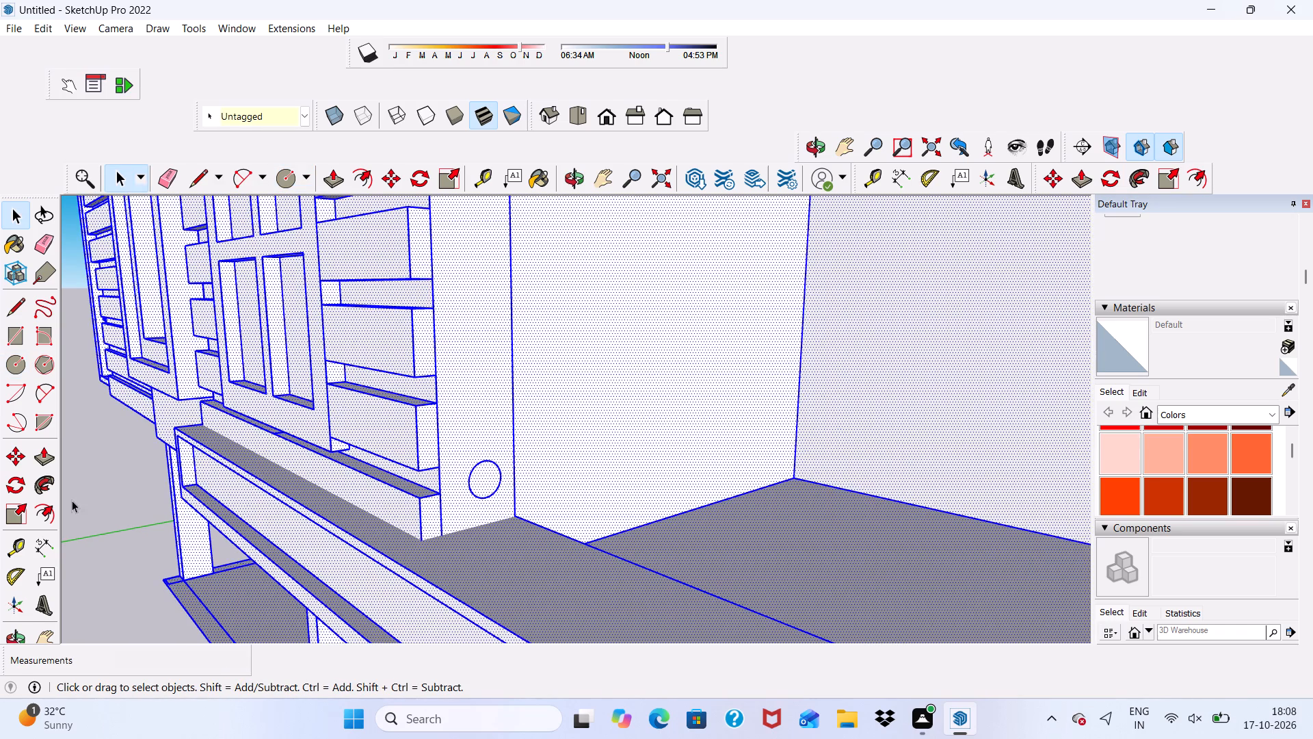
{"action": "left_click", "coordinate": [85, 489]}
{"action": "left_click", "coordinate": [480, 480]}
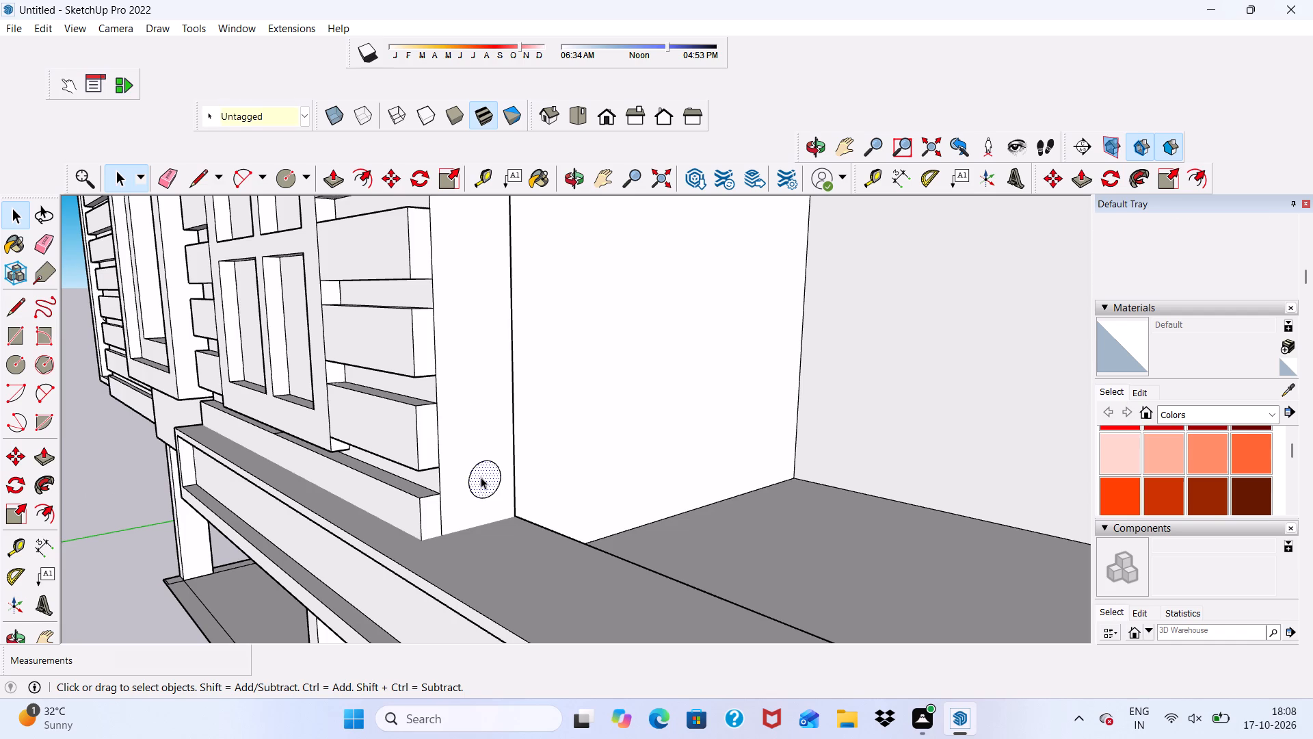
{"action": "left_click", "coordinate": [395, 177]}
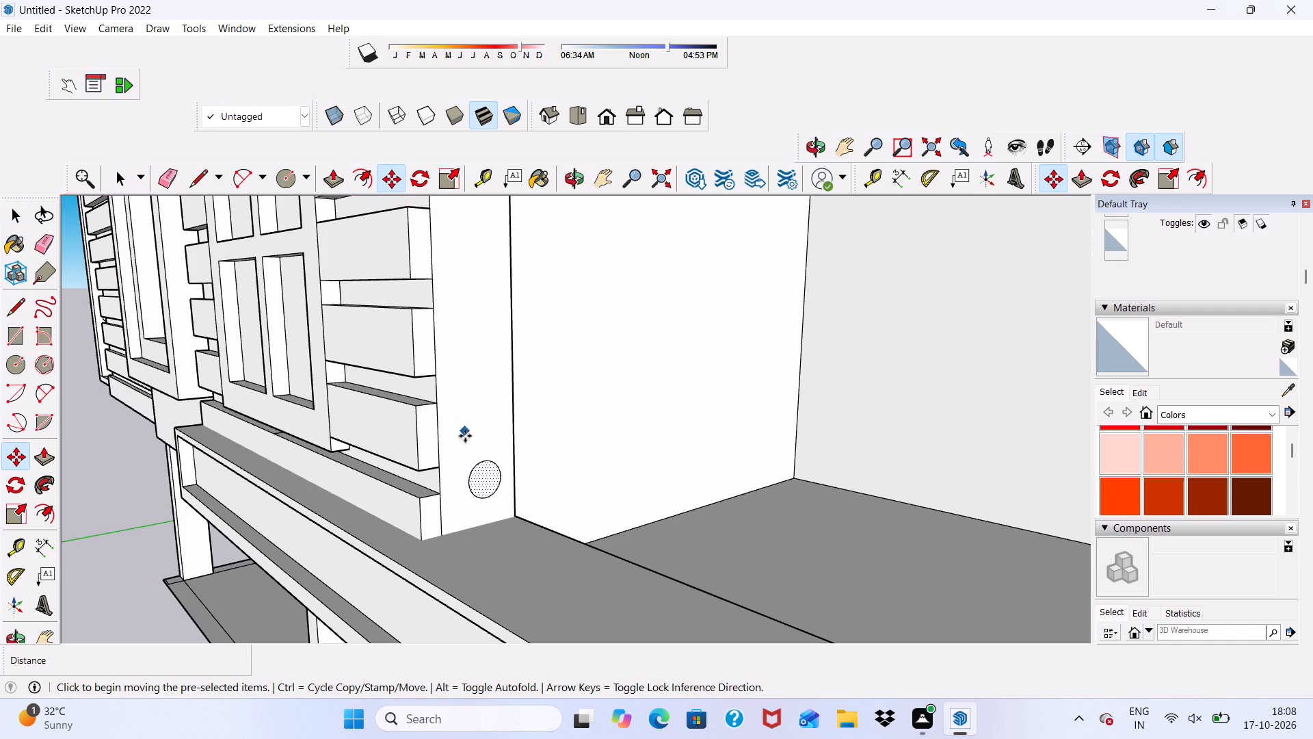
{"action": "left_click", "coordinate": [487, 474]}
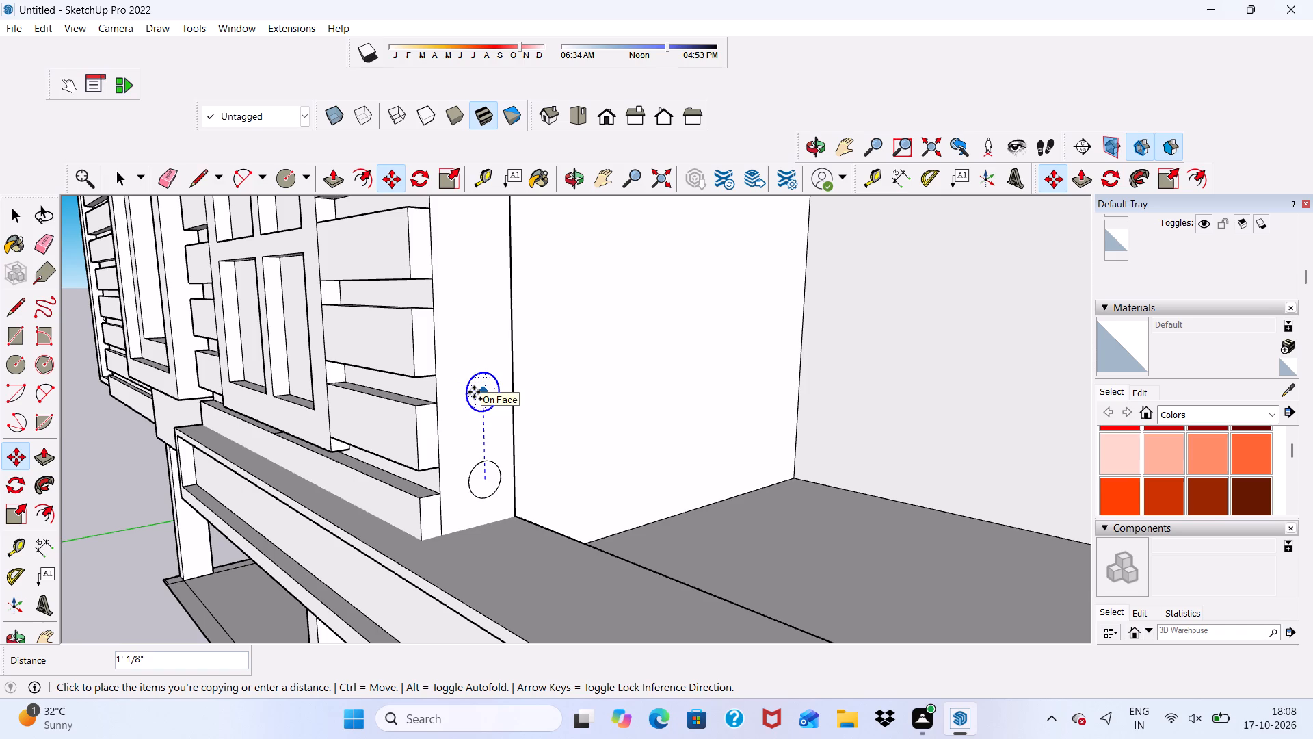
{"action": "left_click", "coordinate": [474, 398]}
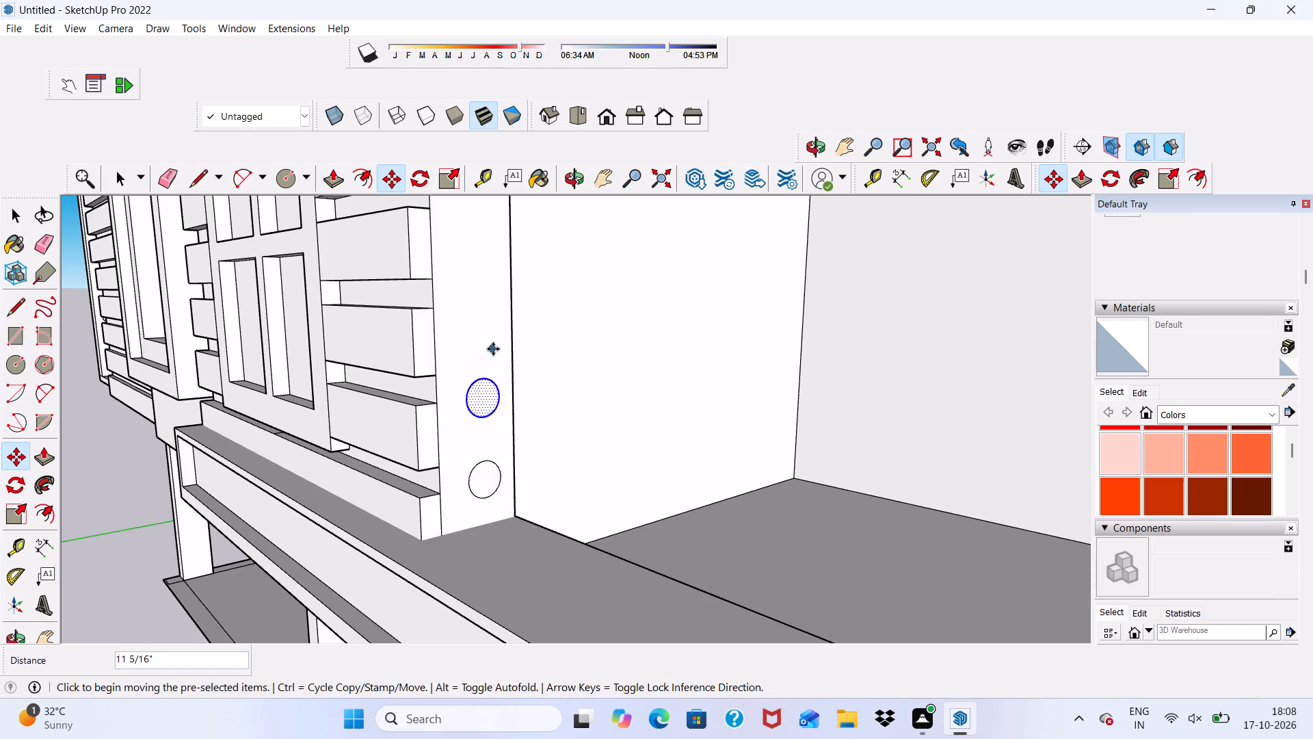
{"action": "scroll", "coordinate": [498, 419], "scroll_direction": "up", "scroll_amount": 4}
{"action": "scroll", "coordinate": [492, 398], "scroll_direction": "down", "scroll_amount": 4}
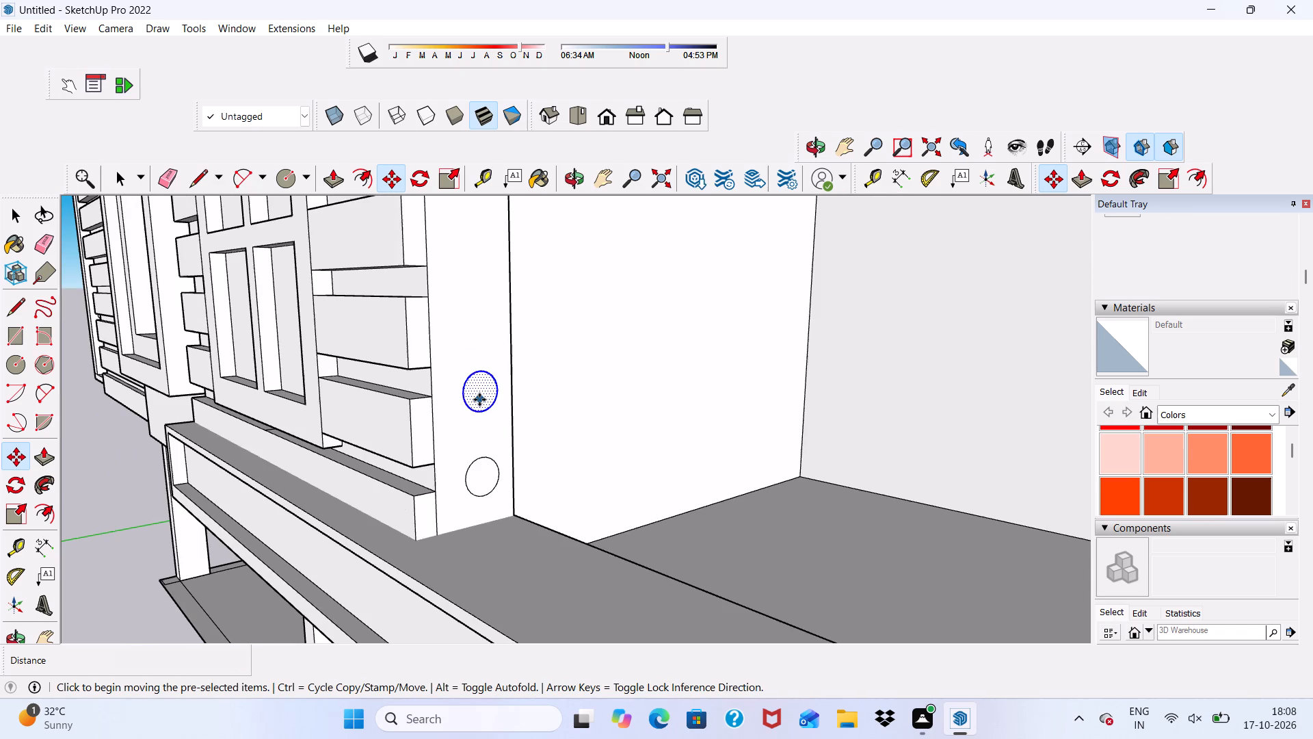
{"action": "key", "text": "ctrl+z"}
Copy the circle 7 7/8" straight up the wall-end face and multiply it into four evenly spaced copies.
{"action": "left_click", "coordinate": [483, 481]}
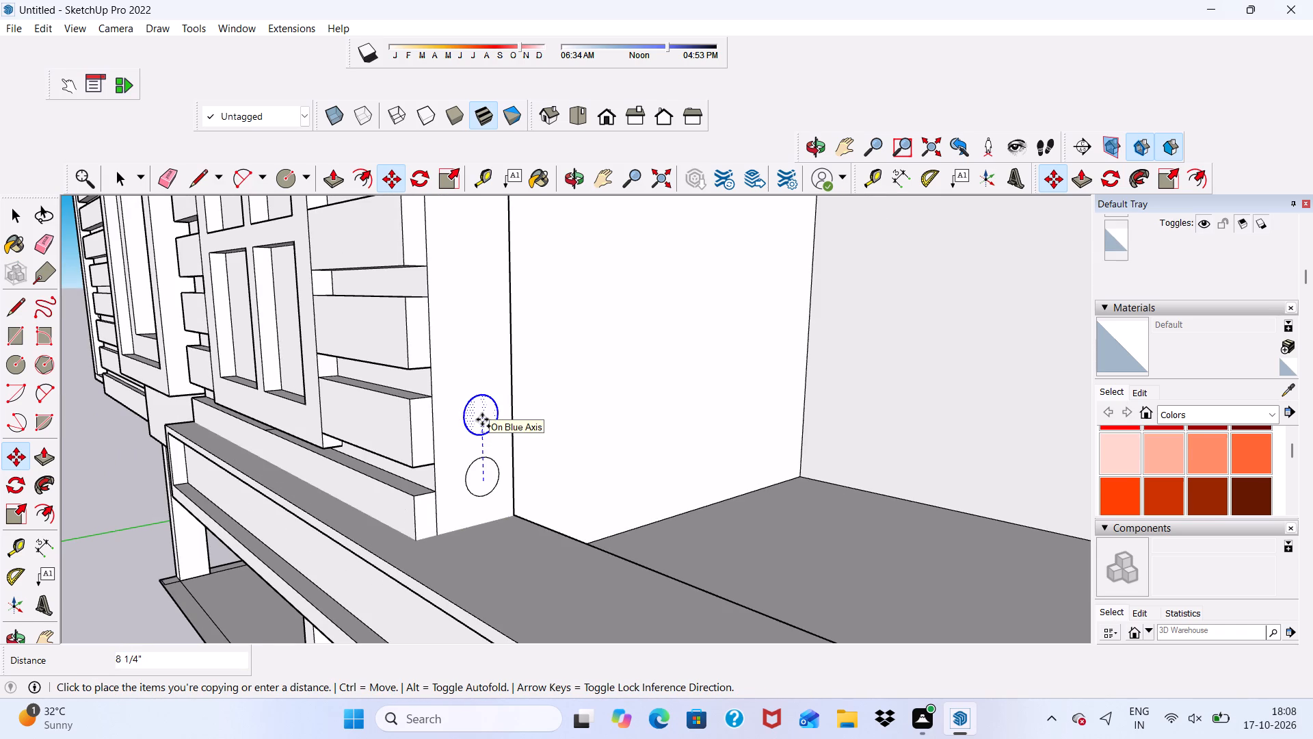
{"action": "left_click", "coordinate": [482, 422]}
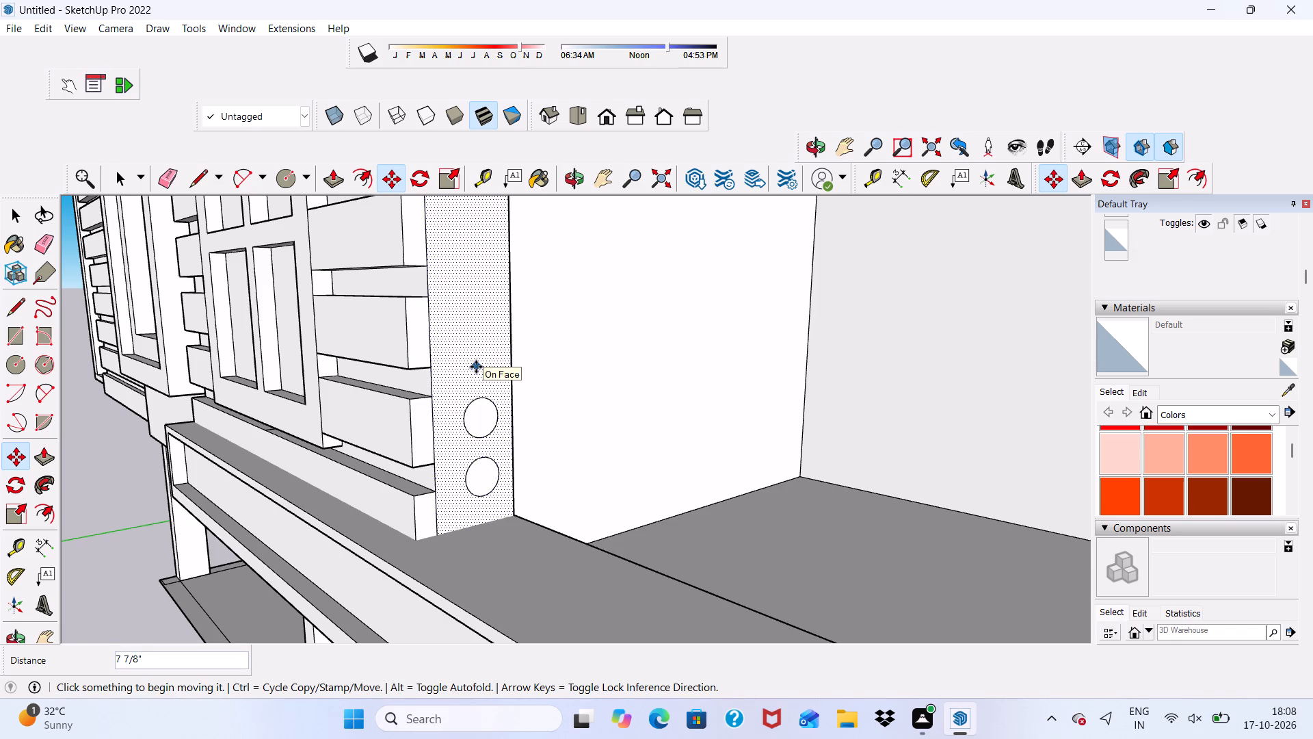
{"action": "key", "text": "shift+asterisk"}
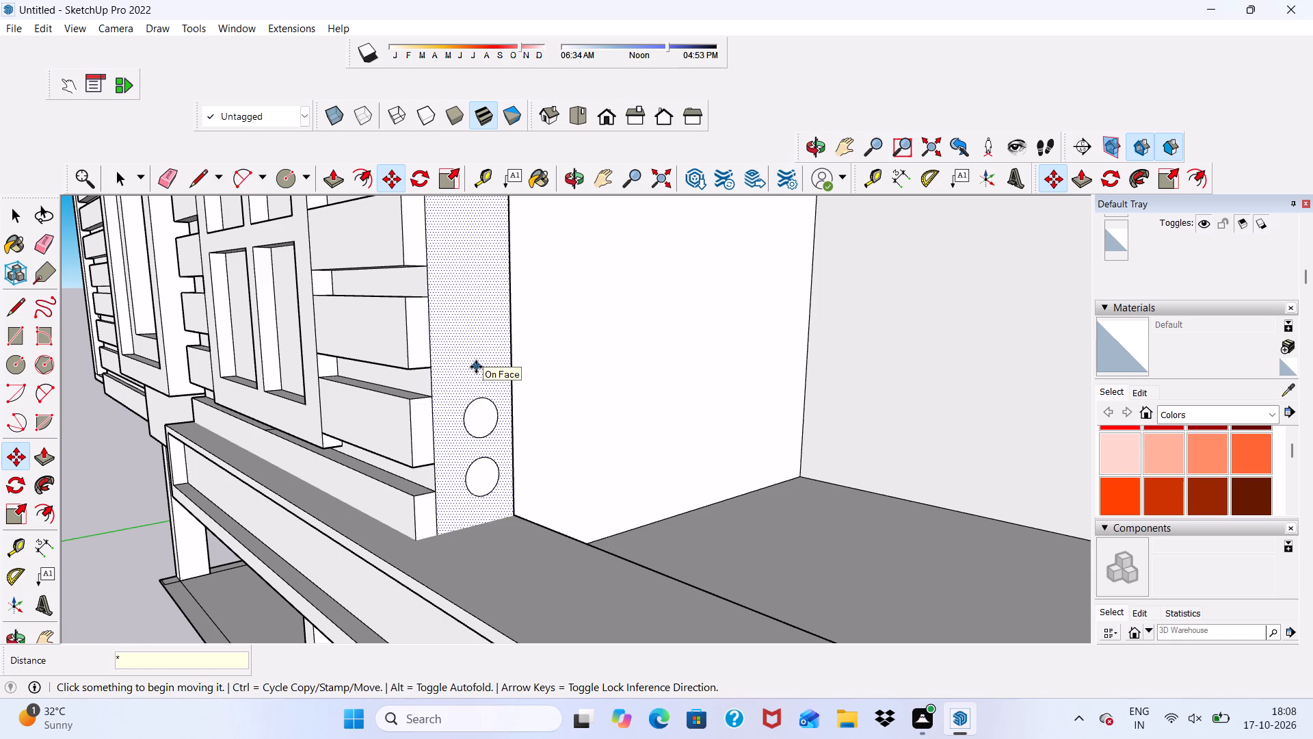
{"action": "key", "text": "4"}
{"action": "key", "text": "Return"}
Erase the topmost circle of the stack on the wall-end face.
{"action": "scroll", "coordinate": [478, 386], "scroll_direction": "down", "scroll_amount": 8}
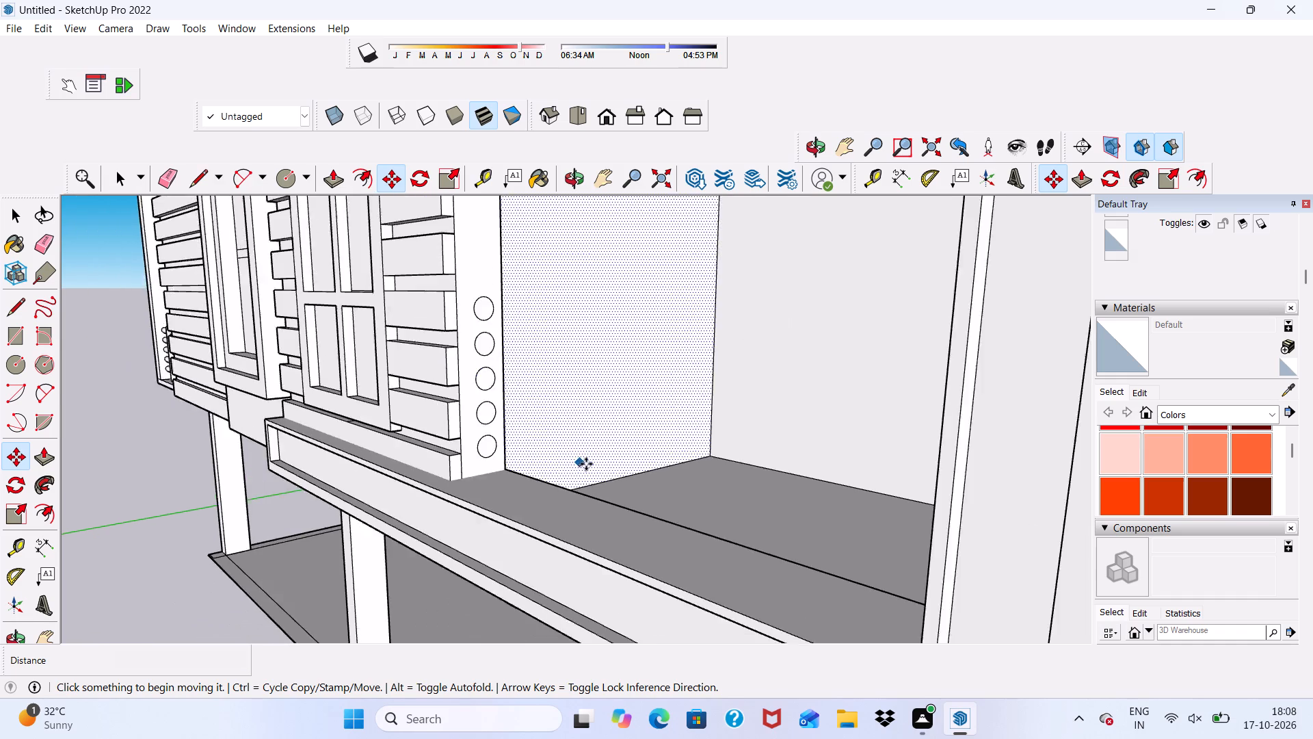
{"action": "scroll", "coordinate": [586, 464], "scroll_direction": "down", "scroll_amount": 6}
{"action": "middle_click_drag", "start_coordinate": [588, 460], "coordinate": [625, 484]}
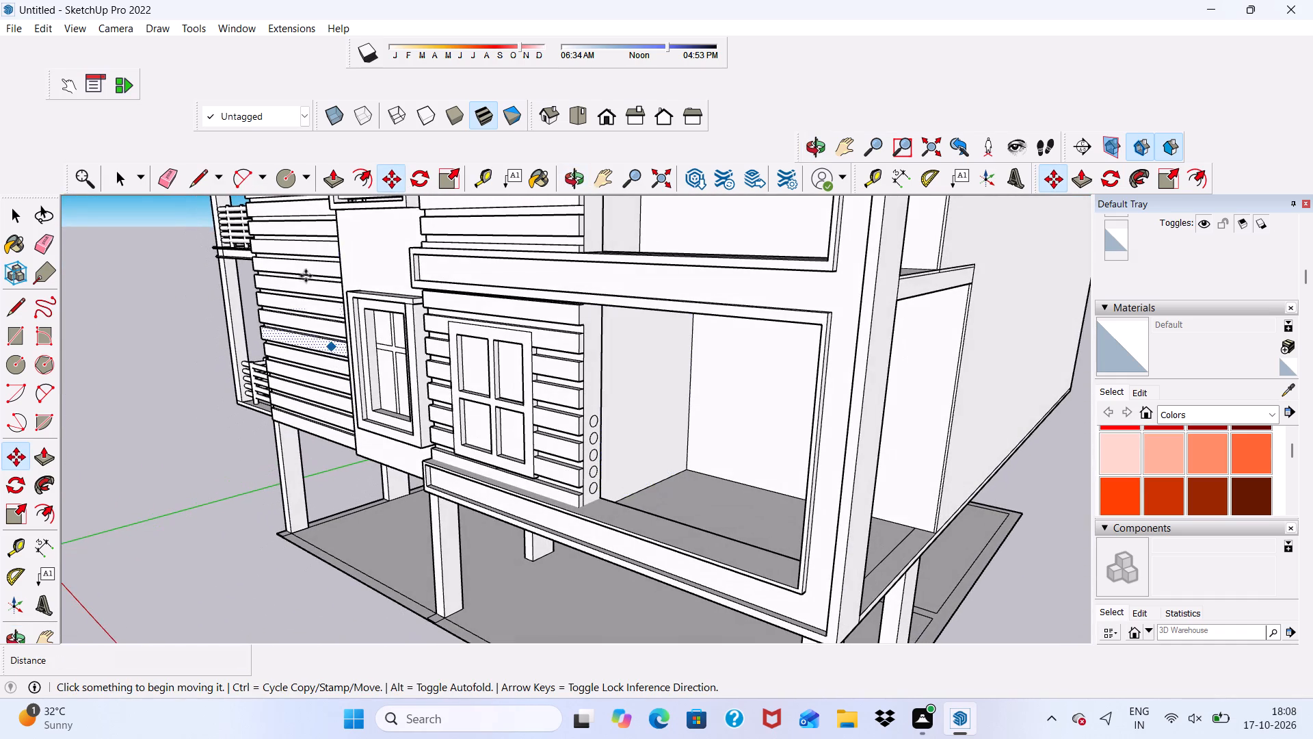
{"action": "left_click", "coordinate": [173, 177]}
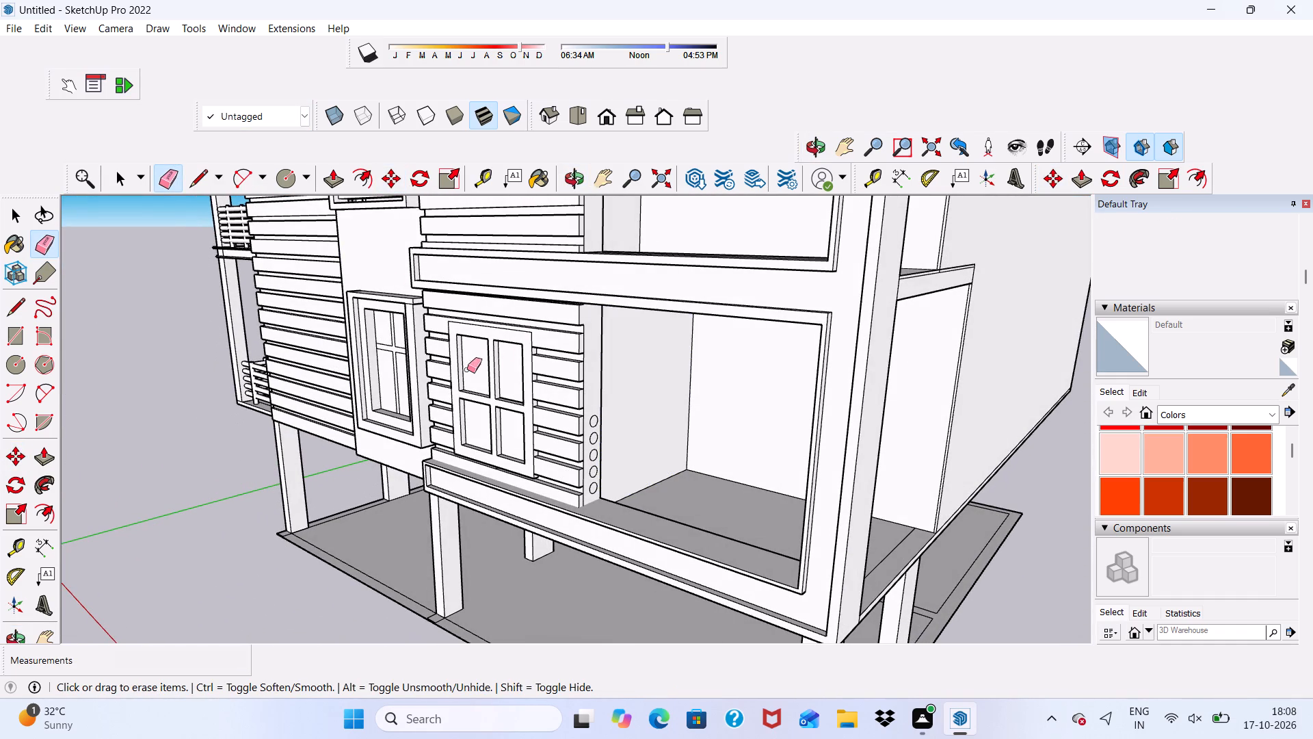
{"action": "scroll", "coordinate": [624, 500], "scroll_direction": "up", "scroll_amount": 3}
{"action": "scroll", "coordinate": [578, 351], "scroll_direction": "up", "scroll_amount": 4}
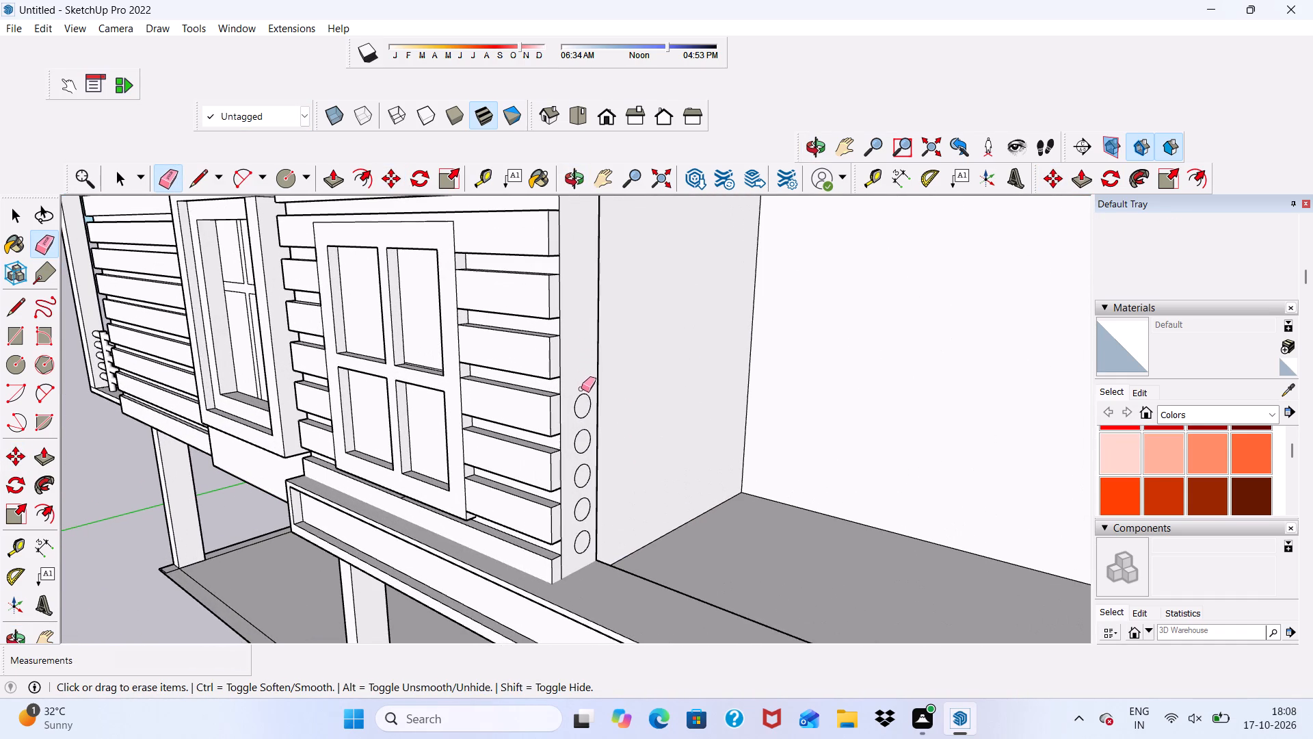
{"action": "left_click_drag", "start_coordinate": [581, 389], "coordinate": [581, 400]}
{"action": "key", "text": "space"}
Push/Pull the highest remaining circle about 8' 9 5/8" across the balcony opening towards the corner column as a round rail.
{"action": "left_click", "coordinate": [338, 173]}
{"action": "scroll", "coordinate": [613, 644], "scroll_direction": "up", "scroll_amount": 2}
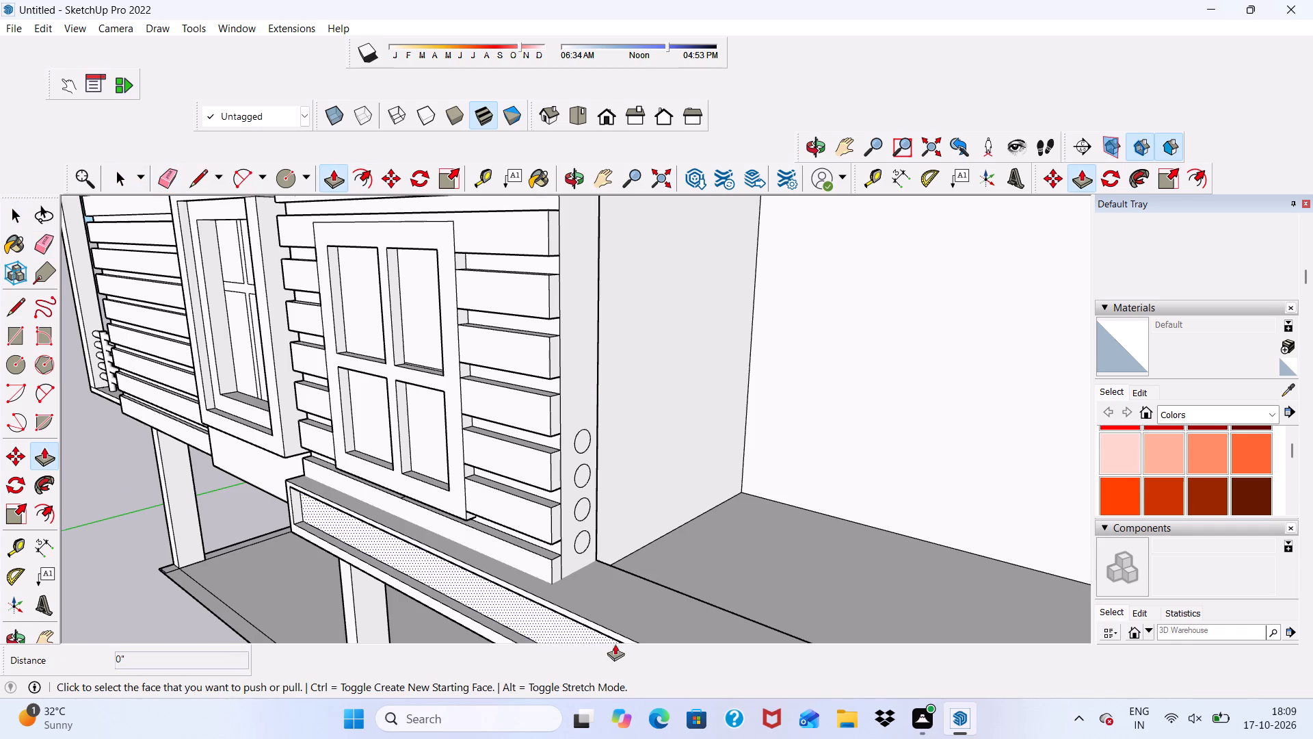
{"action": "scroll", "coordinate": [615, 644], "scroll_direction": "up", "scroll_amount": 1}
{"action": "left_click", "coordinate": [571, 370]}
{"action": "scroll", "coordinate": [571, 370], "scroll_direction": "down", "scroll_amount": 3}
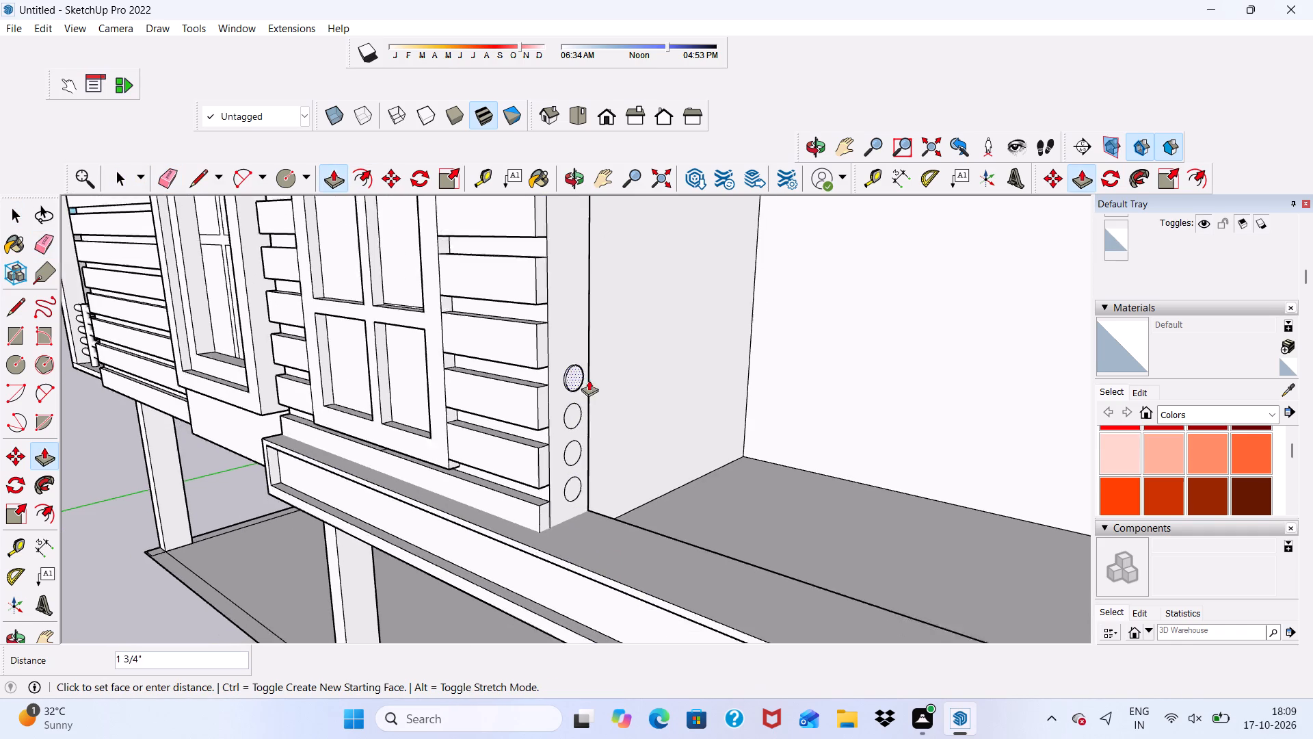
{"action": "scroll", "coordinate": [589, 380], "scroll_direction": "down", "scroll_amount": 6}
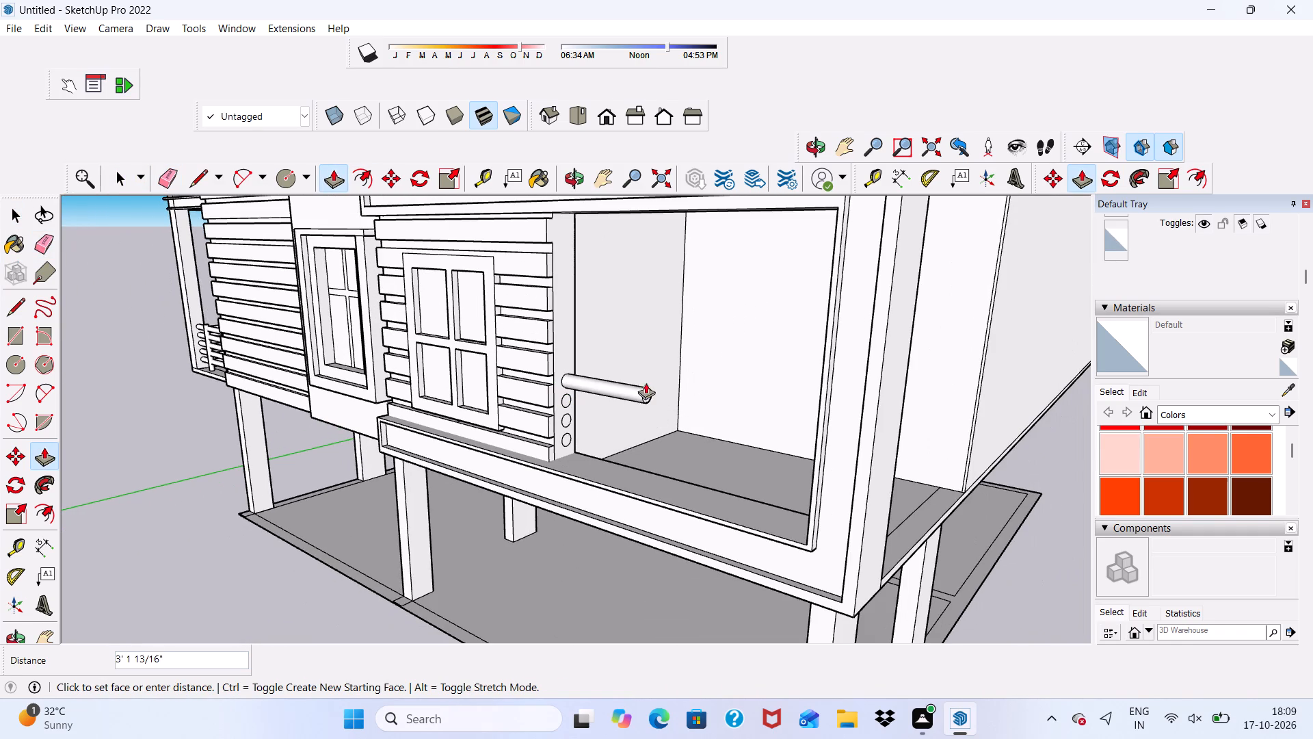
{"action": "middle_click_drag", "start_coordinate": [663, 396], "coordinate": [840, 408]}
{"action": "scroll", "coordinate": [841, 408], "scroll_direction": "down", "scroll_amount": 1}
{"action": "scroll", "coordinate": [938, 405], "scroll_direction": "up", "scroll_amount": 7}
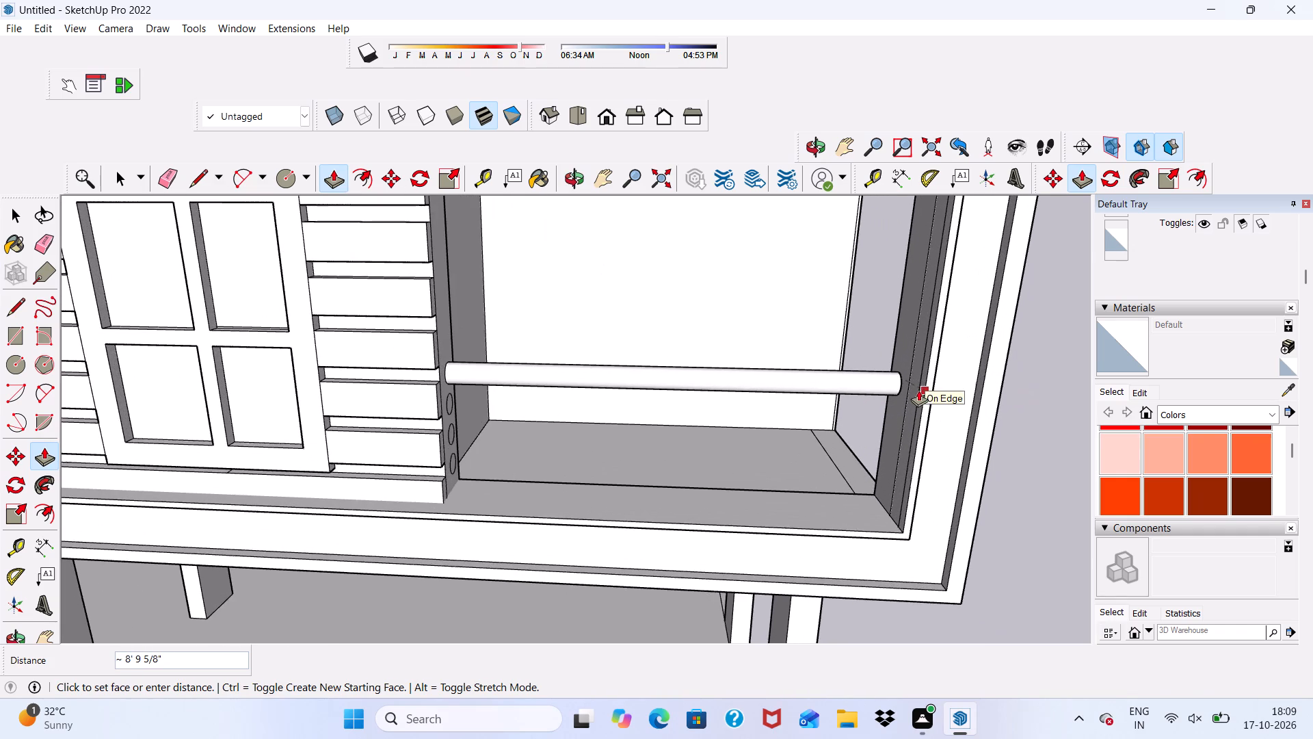